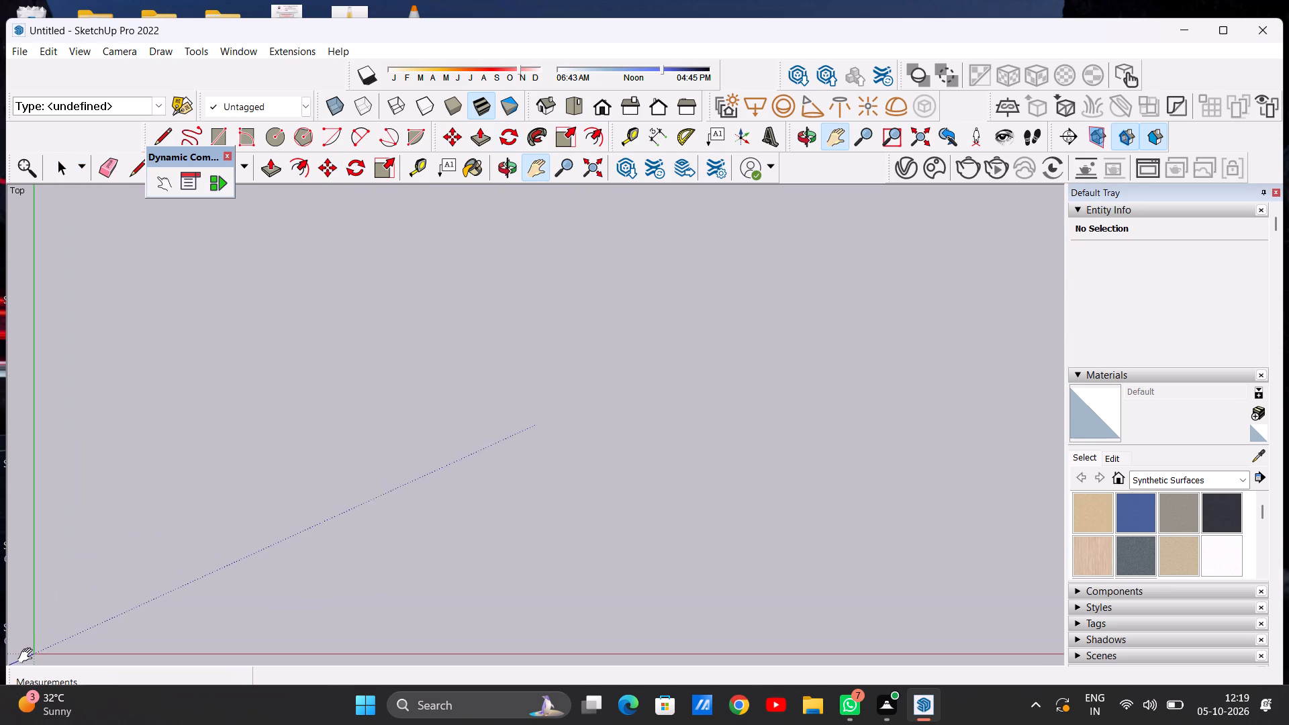
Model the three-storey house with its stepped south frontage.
Draw a rectangle about 20' 11" by 12' 3" on the ground plane, just off the origin between the red and green axes.
{"action": "left_click_drag", "start_coordinate": [28, 656], "coordinate": [28, 657]}
{"action": "key", "text": "space"}
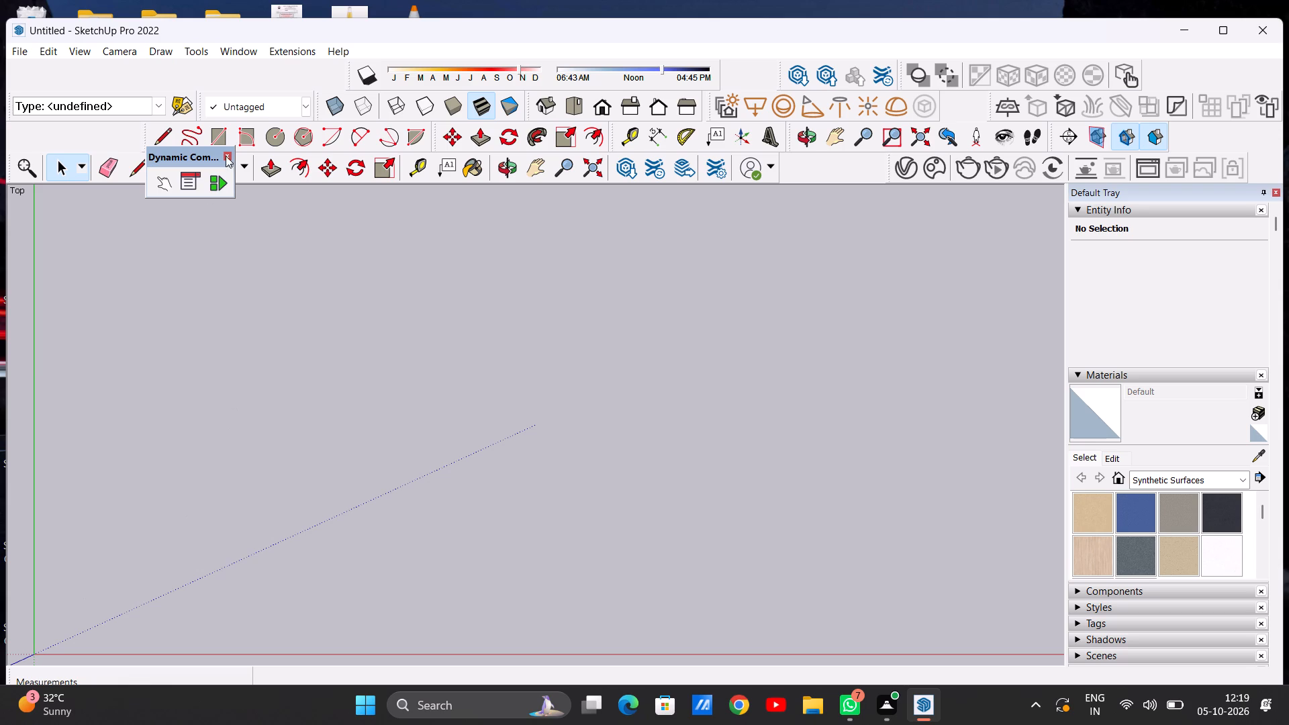
{"action": "left_click", "coordinate": [221, 128]}
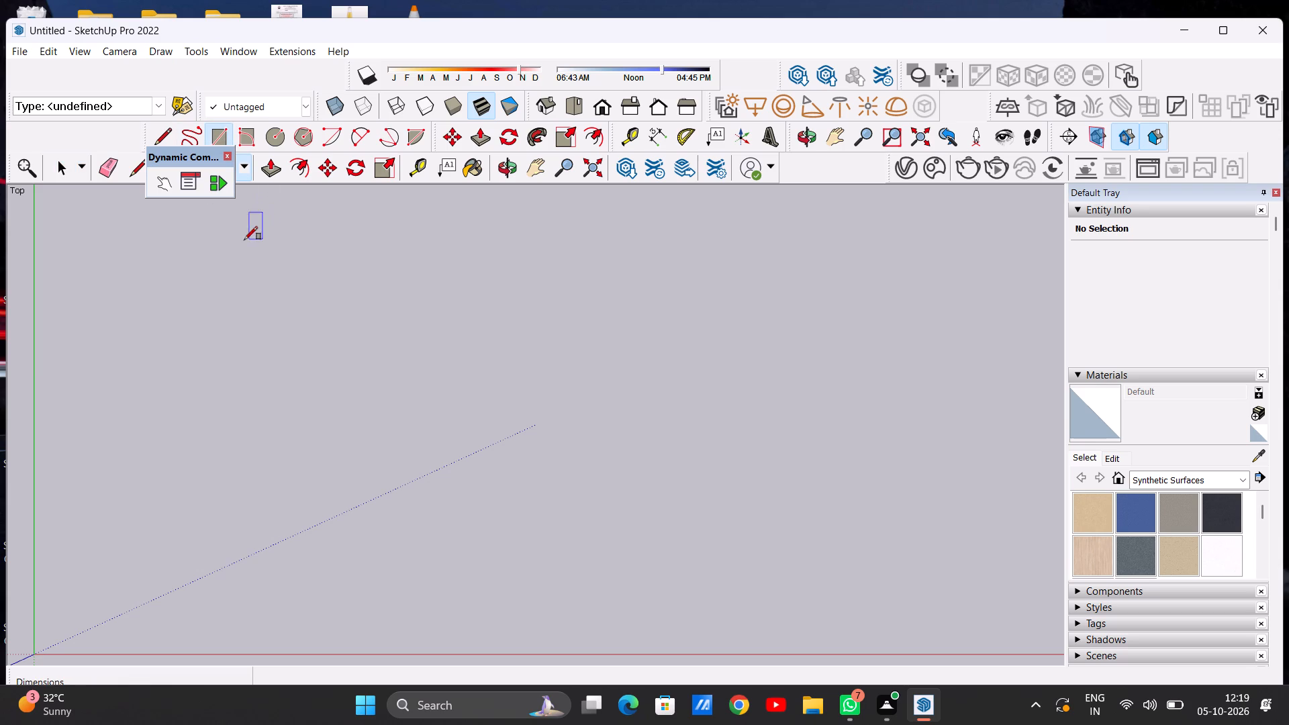
{"action": "left_click", "coordinate": [222, 213]}
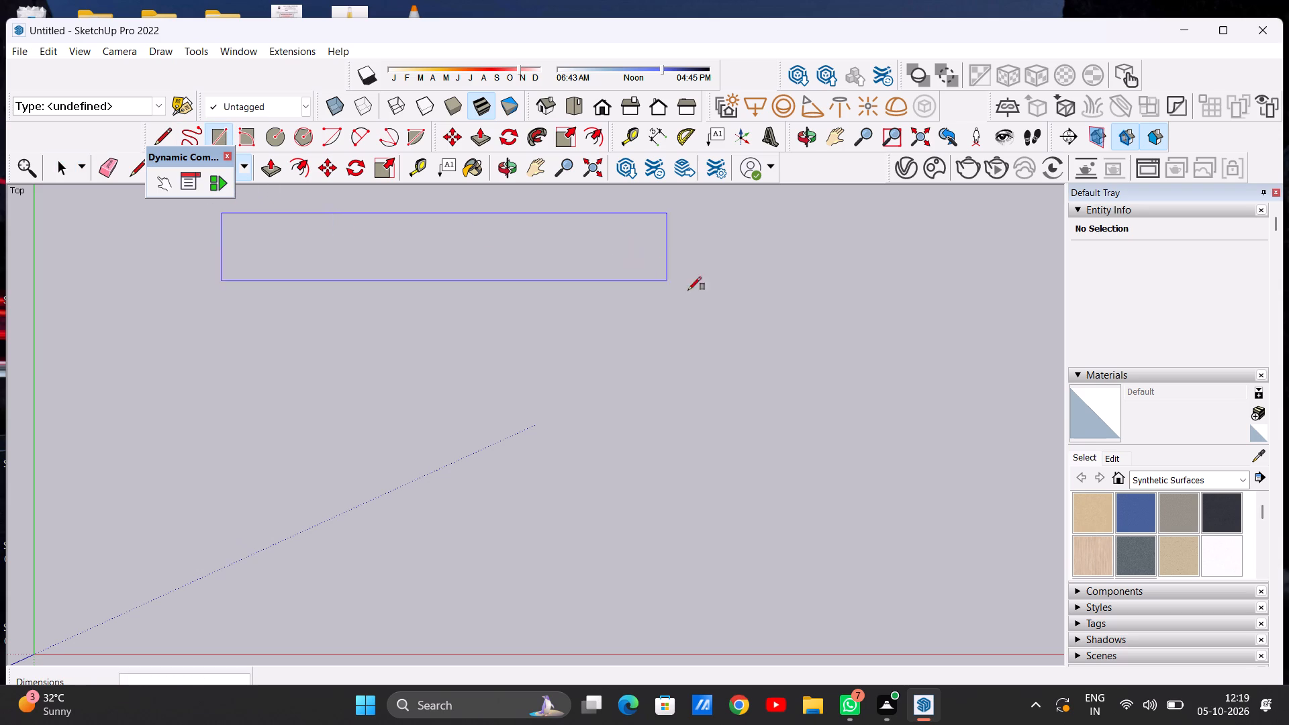
{"action": "left_click", "coordinate": [912, 618]}
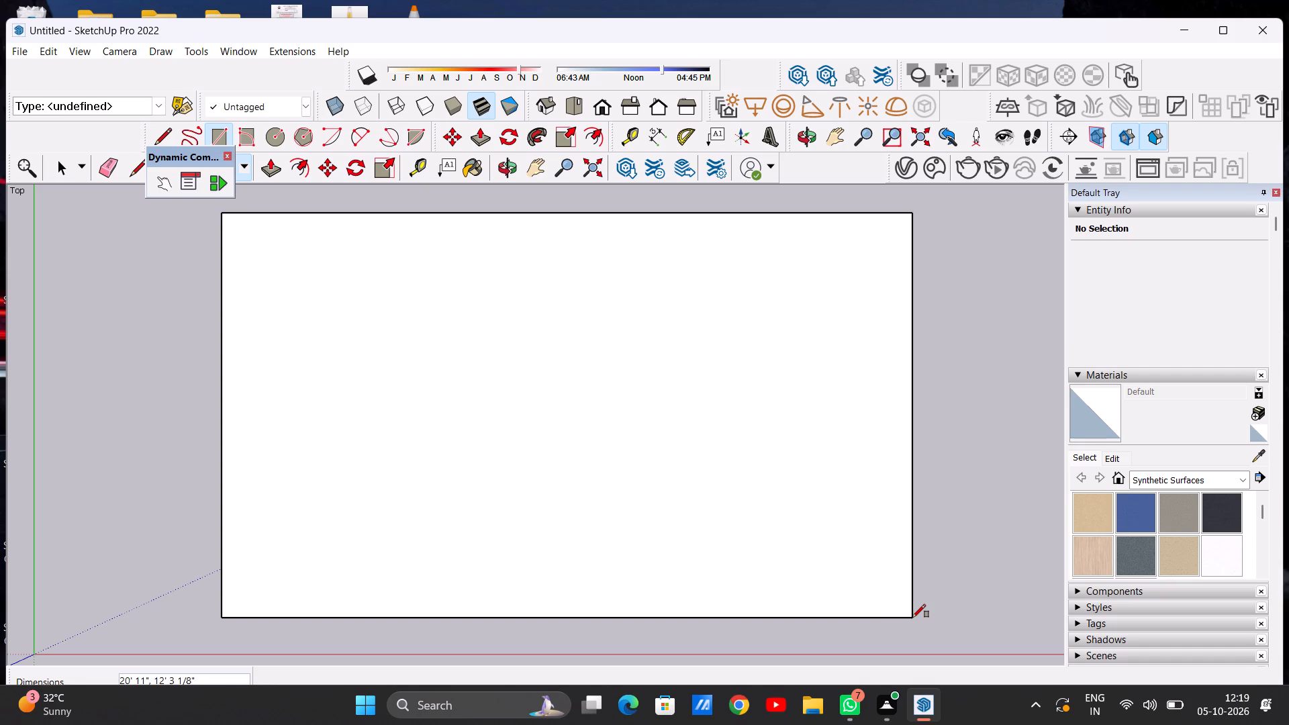
{"action": "key", "text": "space"}
Move the whole rectangle, face and edges, diagonally about 28' farther away from the origin.
{"action": "scroll", "coordinate": [401, 464], "scroll_direction": "down", "scroll_amount": 17}
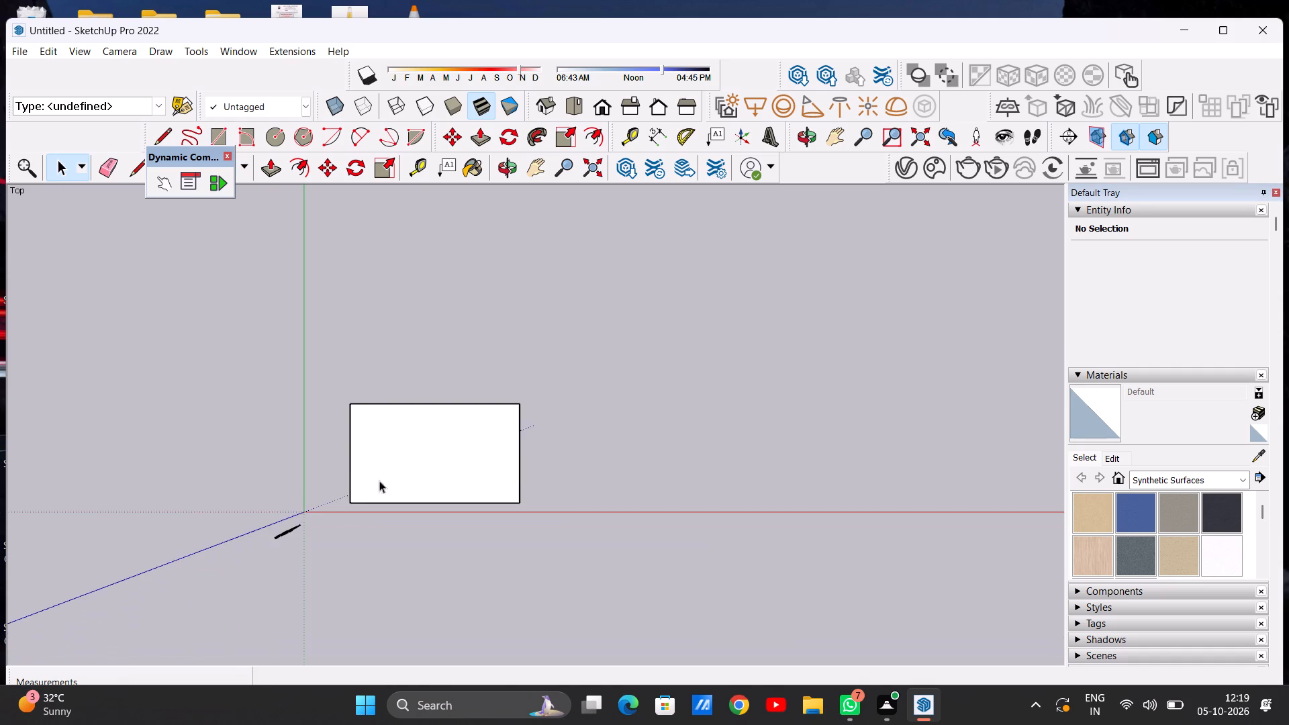
{"action": "scroll", "coordinate": [370, 452], "scroll_direction": "up", "scroll_amount": 7}
{"action": "scroll", "coordinate": [252, 393], "scroll_direction": "down", "scroll_amount": 10}
{"action": "scroll", "coordinate": [496, 326], "scroll_direction": "up", "scroll_amount": 7}
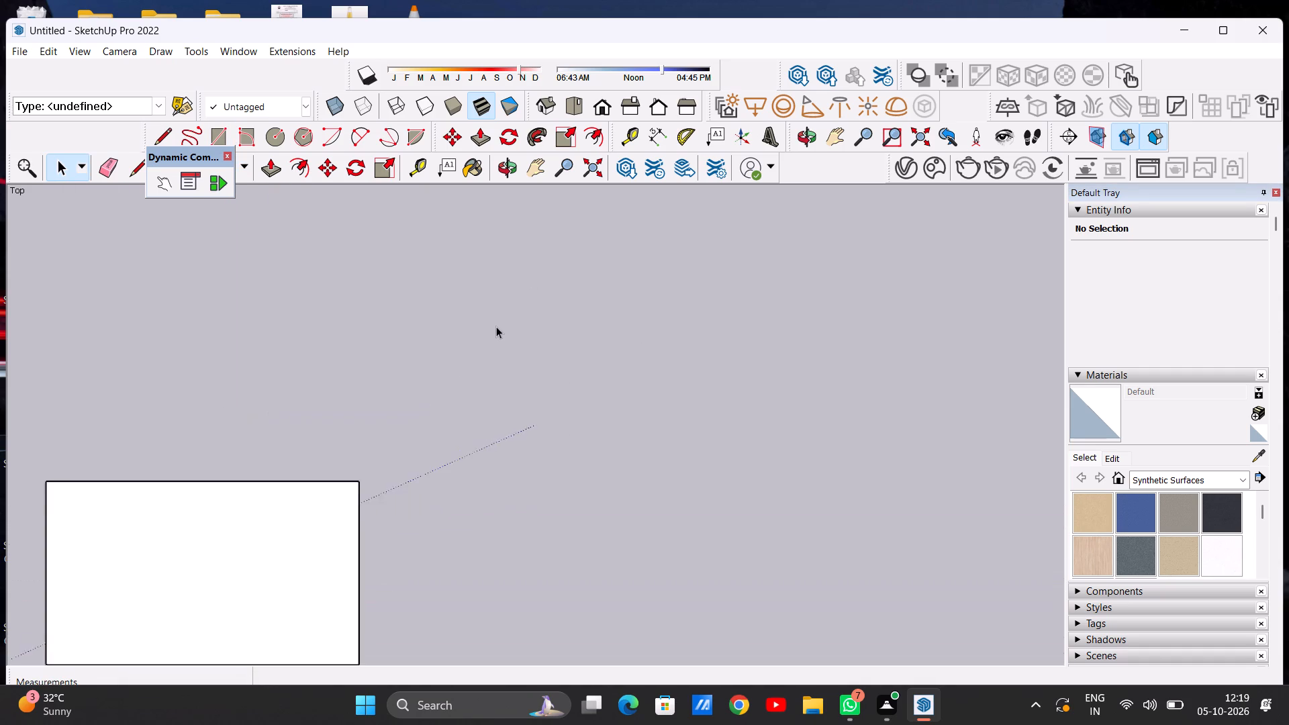
{"action": "scroll", "coordinate": [496, 326], "scroll_direction": "up", "scroll_amount": 2}
{"action": "scroll", "coordinate": [421, 431], "scroll_direction": "down", "scroll_amount": 8}
{"action": "scroll", "coordinate": [465, 421], "scroll_direction": "up", "scroll_amount": 3}
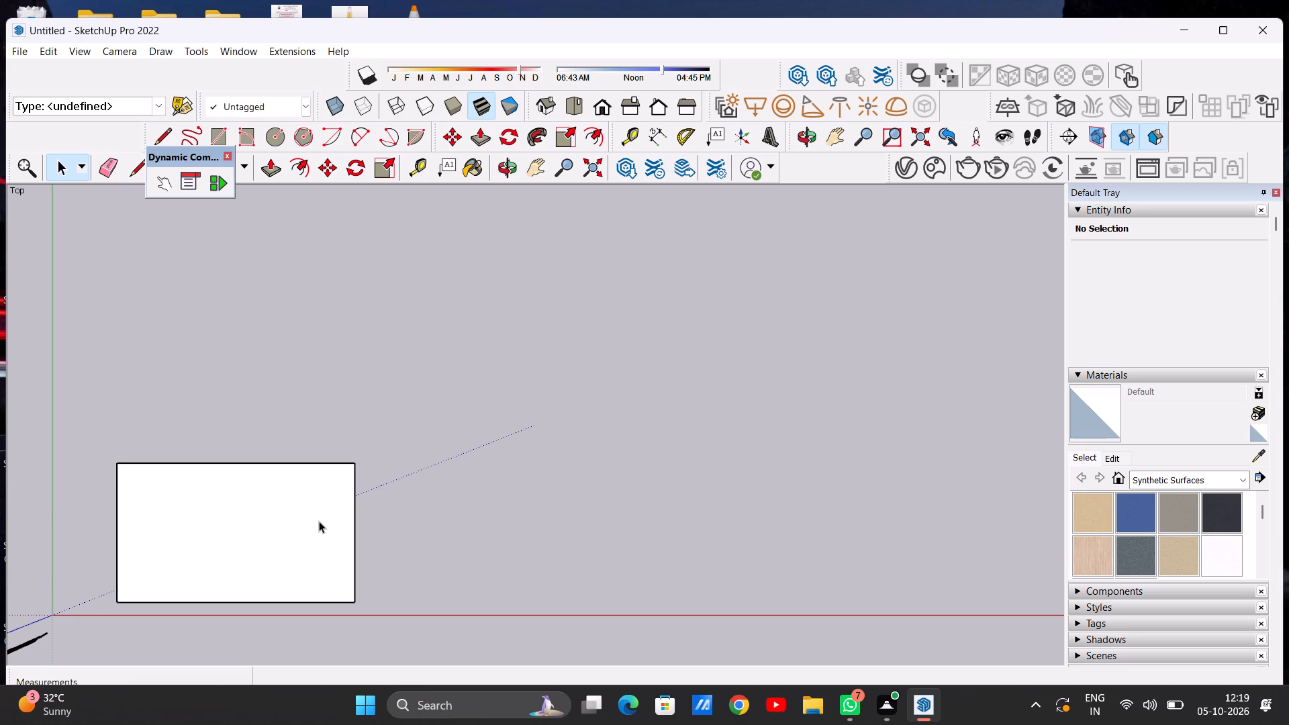
{"action": "triple_click", "coordinate": [319, 521]}
{"action": "key", "text": "m"}
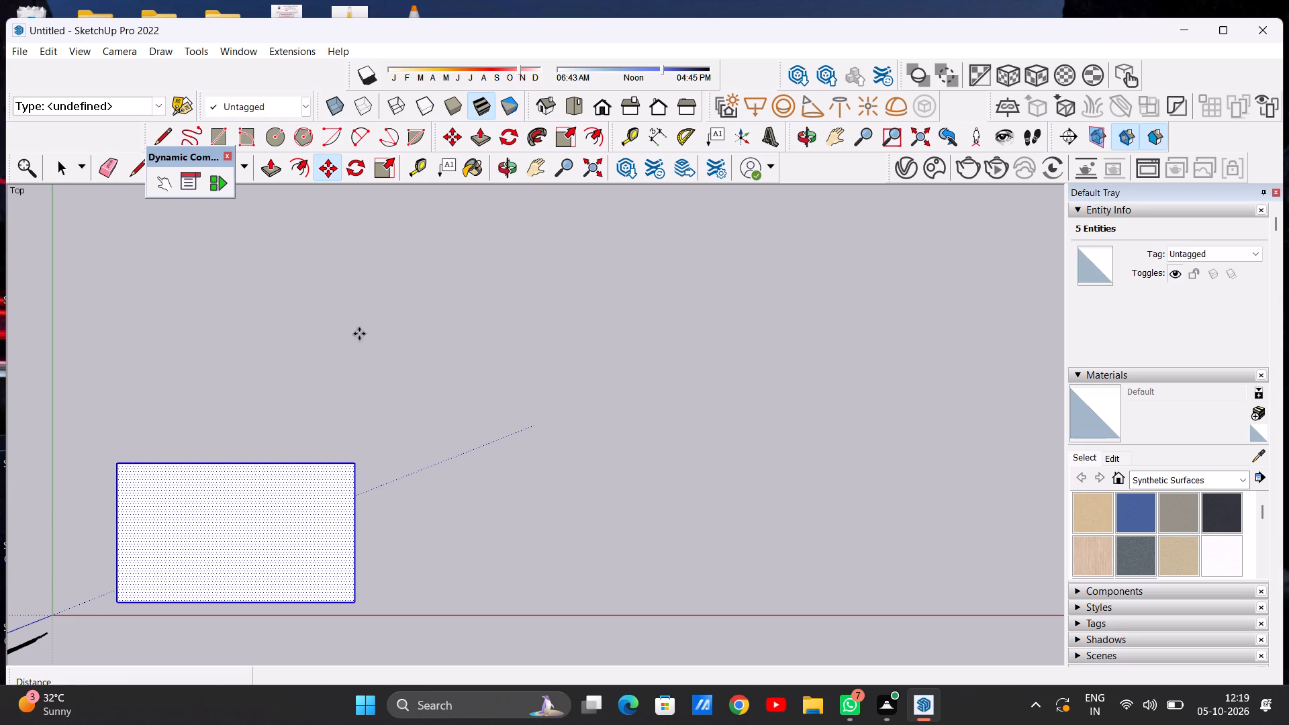
{"action": "left_click", "coordinate": [352, 461]}
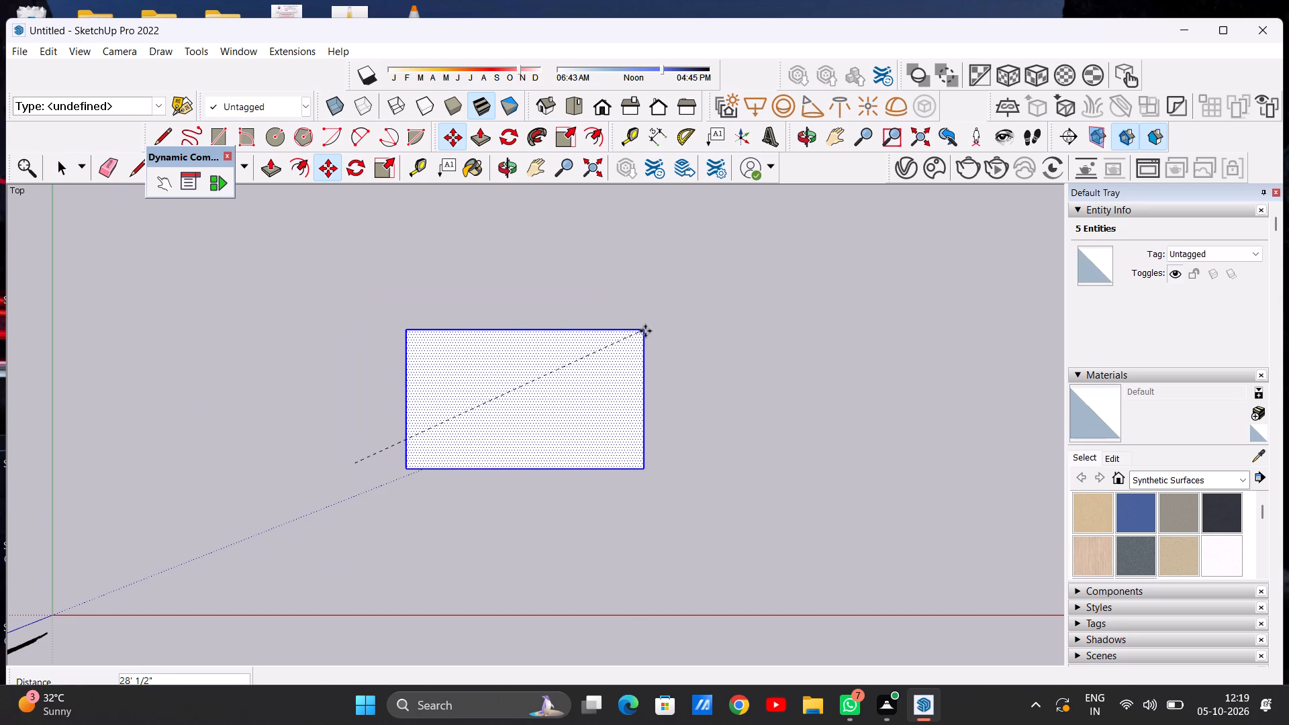
{"action": "left_click", "coordinate": [646, 333]}
{"action": "key", "text": "space"}
{"action": "left_click", "coordinate": [379, 404]}
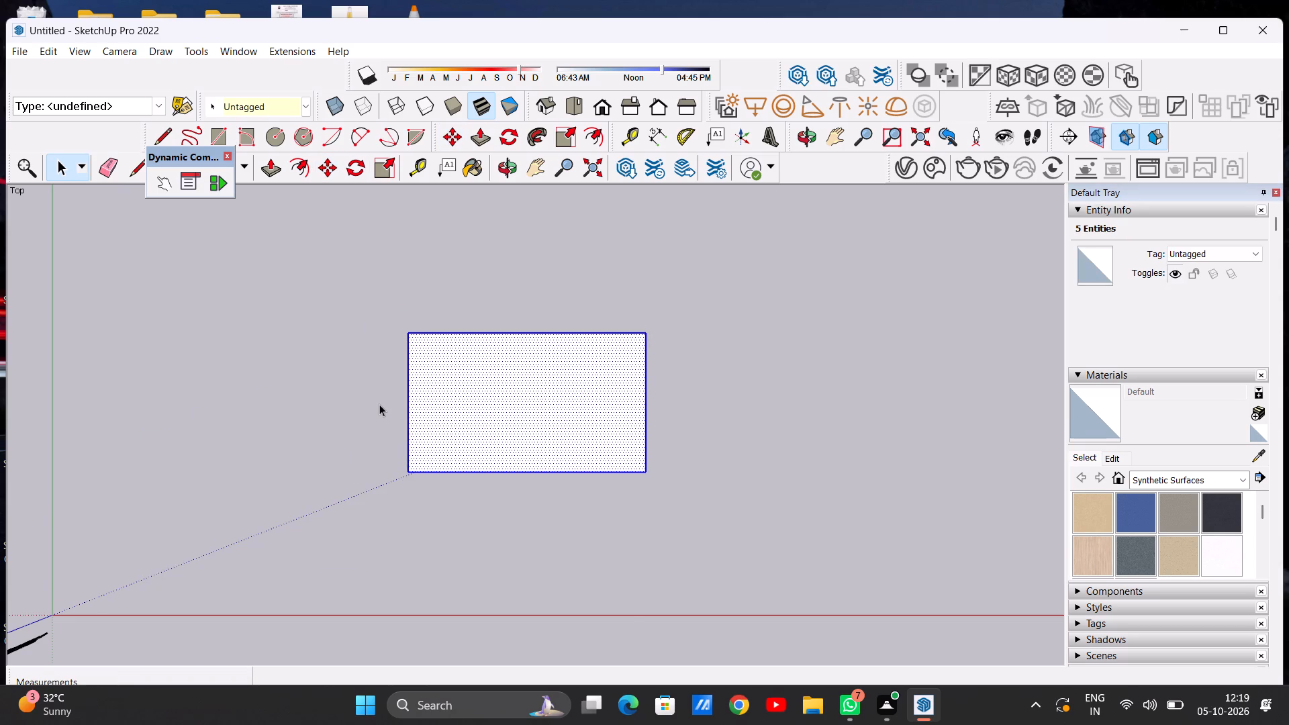
Draw an adjoining rectangle along the full upper edge of the existing one, 20' 11" wide and about 6' 3" deep.
{"action": "scroll", "coordinate": [343, 414], "scroll_direction": "down", "scroll_amount": 8}
{"action": "scroll", "coordinate": [411, 324], "scroll_direction": "up", "scroll_amount": 6}
{"action": "scroll", "coordinate": [431, 399], "scroll_direction": "up", "scroll_amount": 4}
{"action": "scroll", "coordinate": [399, 405], "scroll_direction": "down", "scroll_amount": 2}
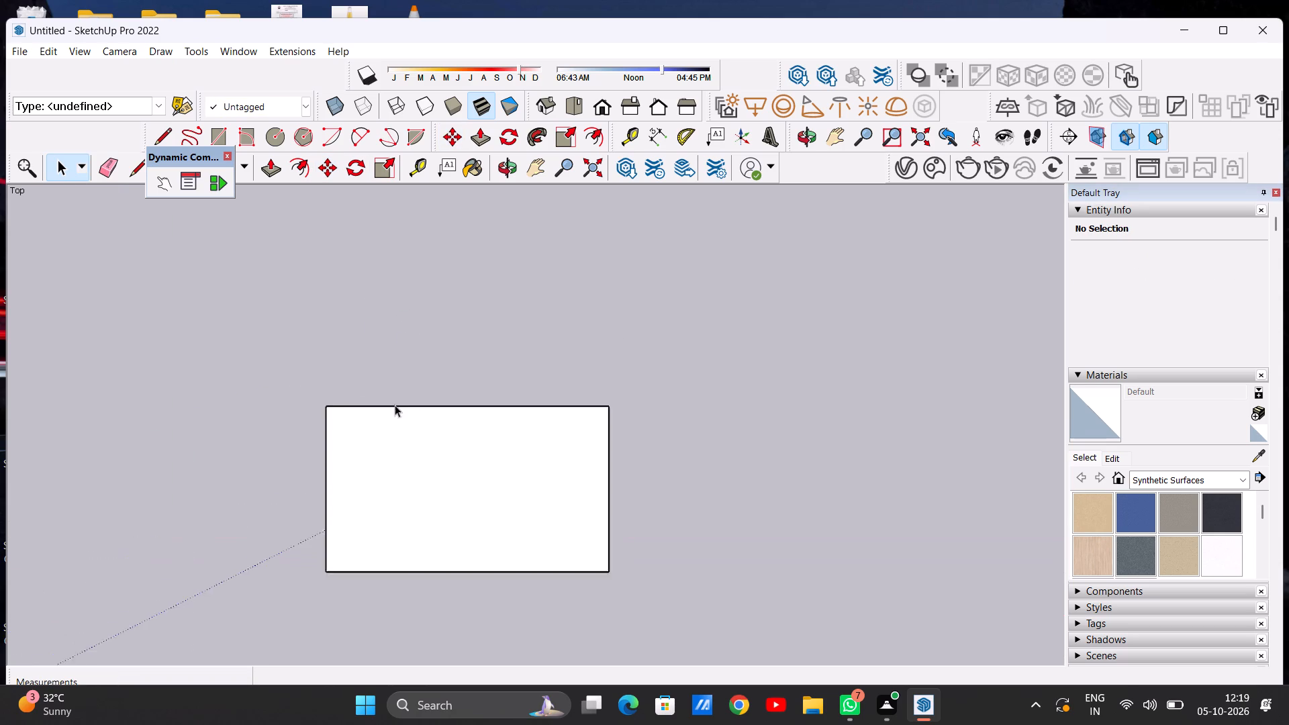
{"action": "scroll", "coordinate": [395, 405], "scroll_direction": "down", "scroll_amount": 2}
{"action": "scroll", "coordinate": [424, 412], "scroll_direction": "up", "scroll_amount": 4}
{"action": "scroll", "coordinate": [448, 404], "scroll_direction": "down", "scroll_amount": 5}
{"action": "scroll", "coordinate": [423, 465], "scroll_direction": "up", "scroll_amount": 5}
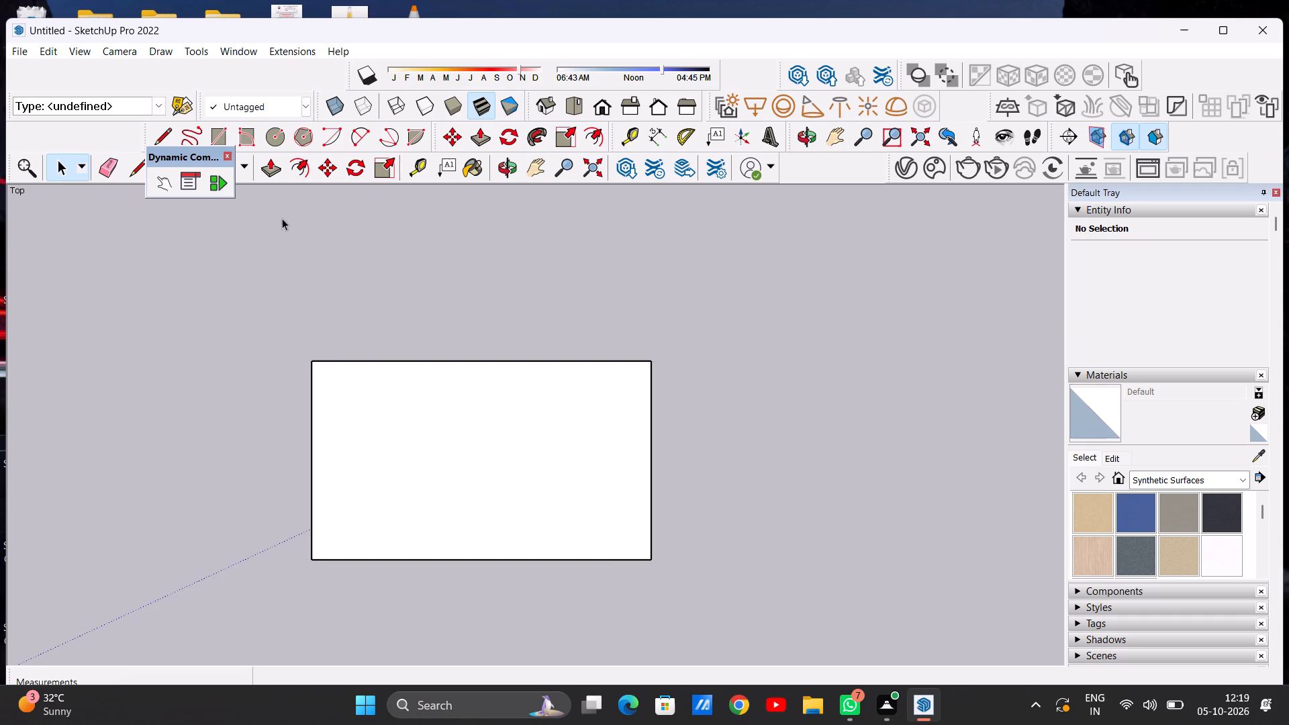
{"action": "left_click", "coordinate": [216, 138]}
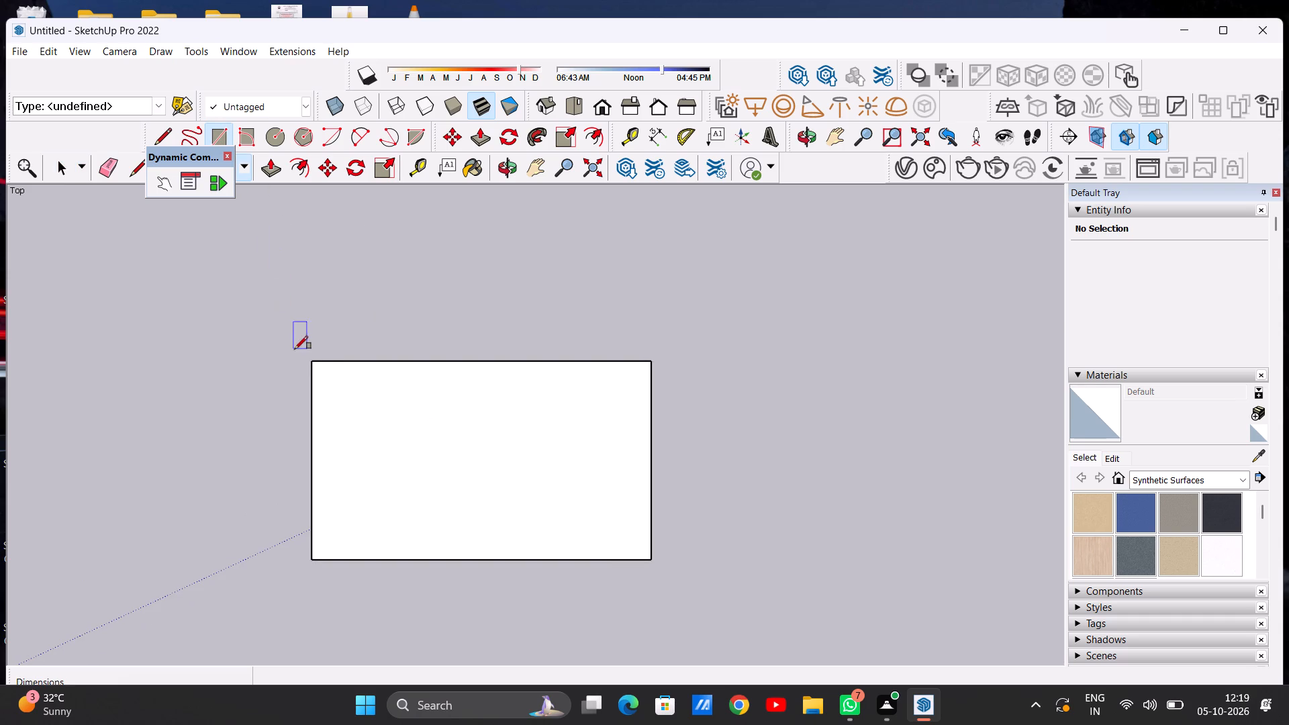
{"action": "left_click", "coordinate": [309, 360]}
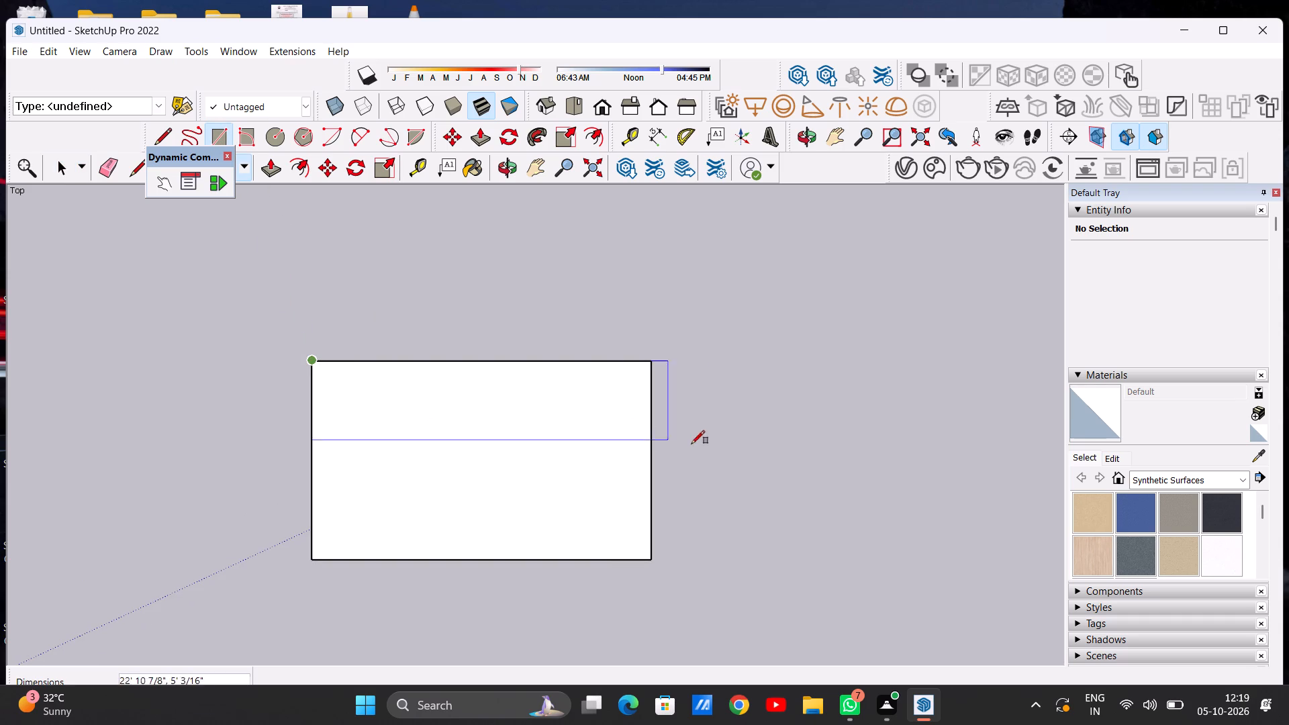
{"action": "left_click", "coordinate": [649, 357]}
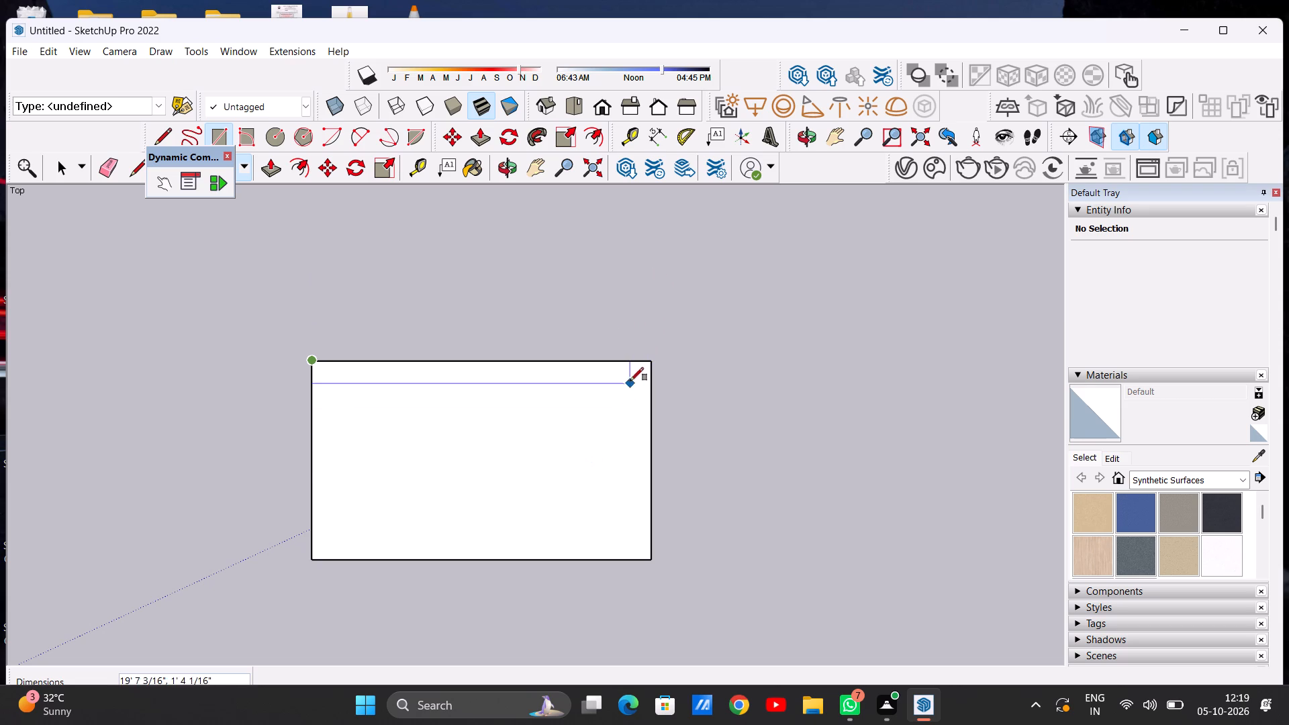
{"action": "left_click", "coordinate": [649, 358]}
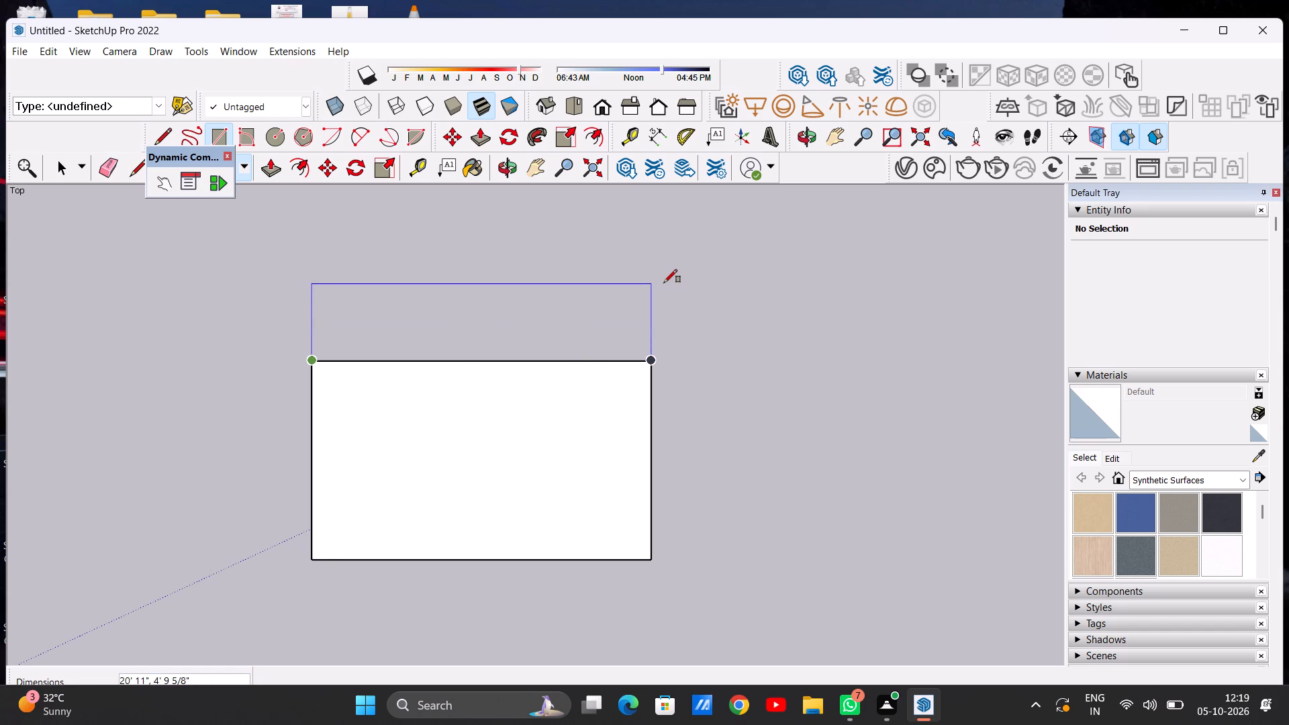
{"action": "left_click", "coordinate": [667, 258]}
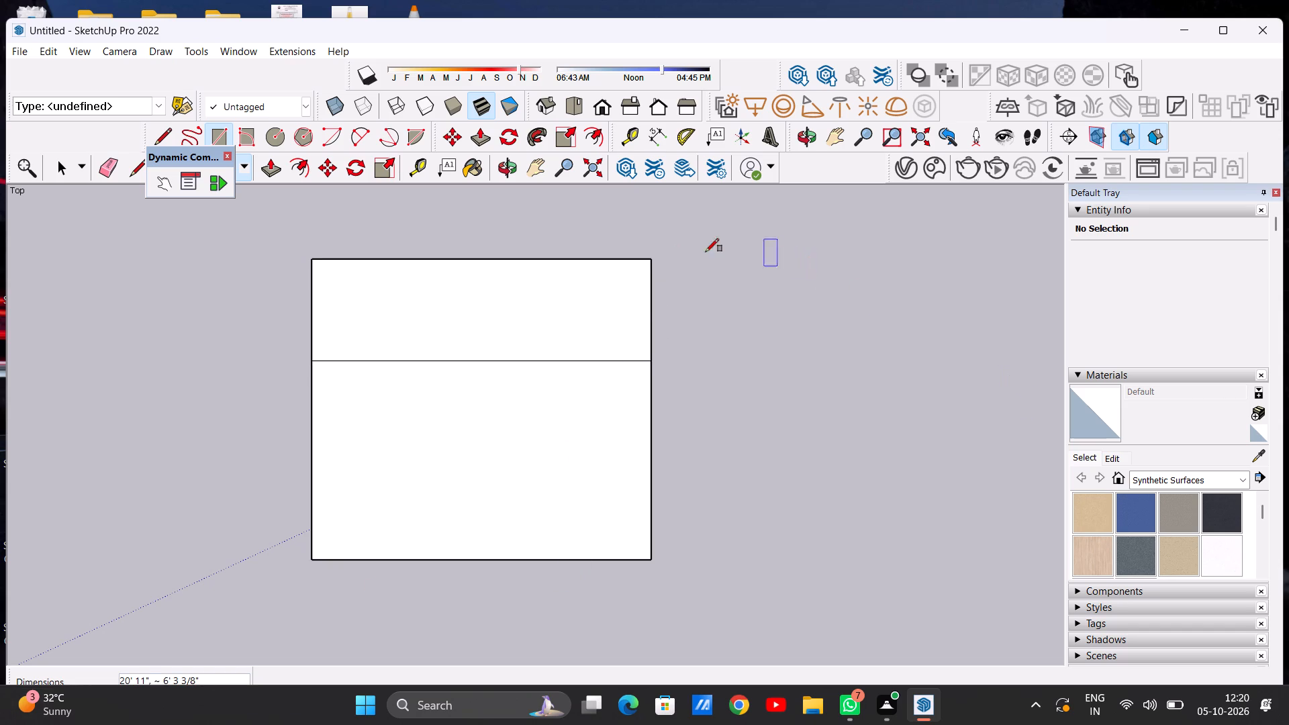
Draw a rectangle against the full right side of the two stacked ones, about 18' 6" high and 17' 8" wide.
{"action": "left_click", "coordinate": [652, 257]}
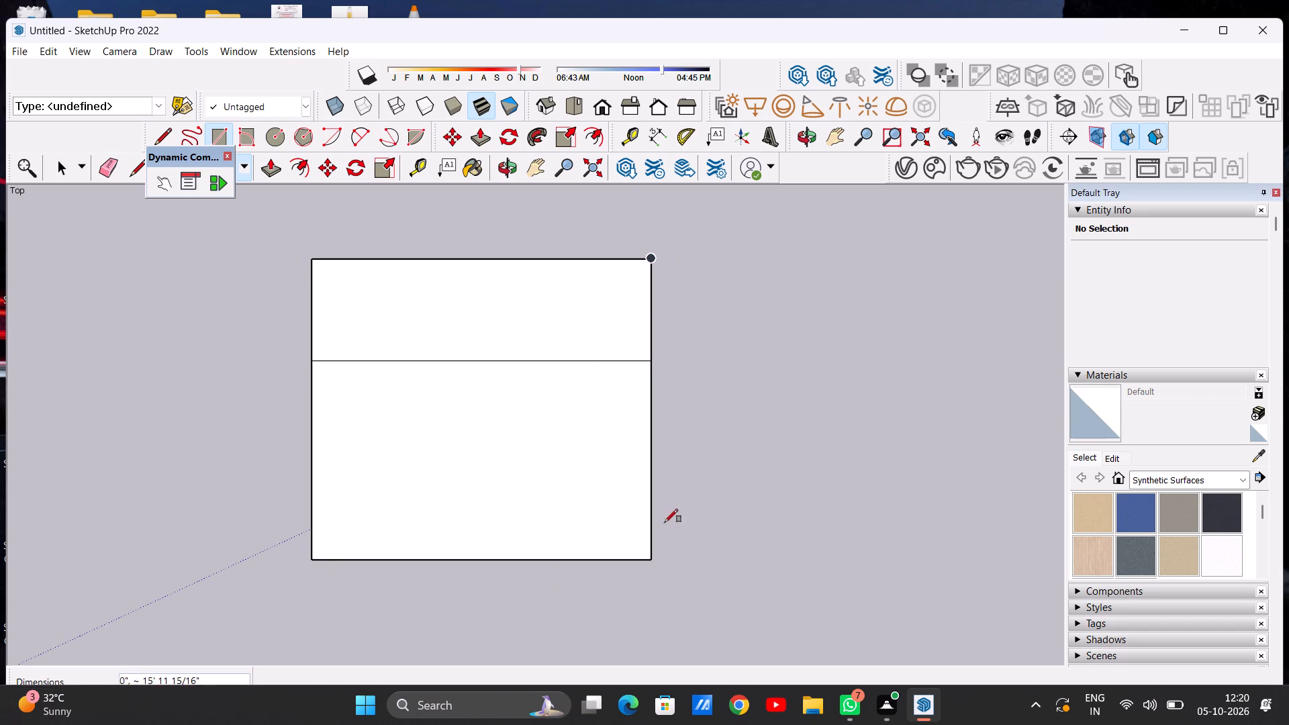
{"action": "left_click", "coordinate": [646, 561]}
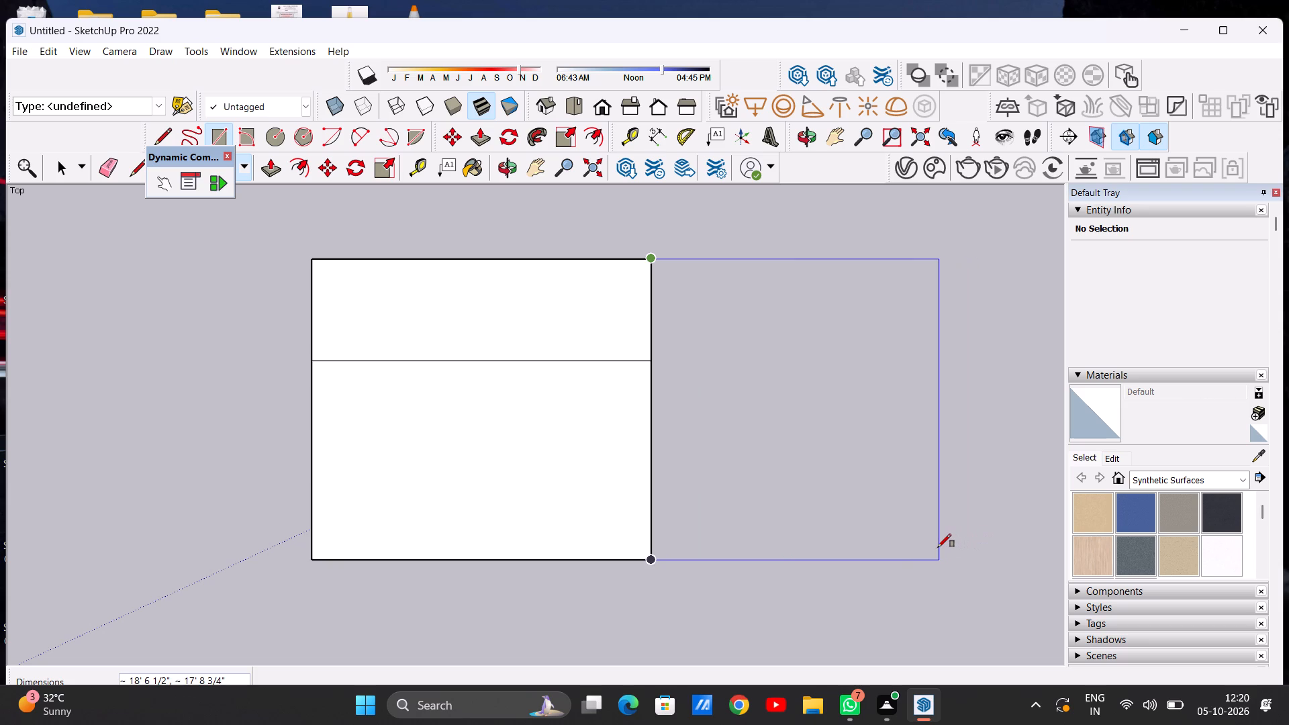
{"action": "left_click", "coordinate": [938, 547]}
{"action": "key", "text": "space"}
Draw a rectangle along the entire upper edge of the combined shape, about 38' 8" wide and 9' 8" deep.
{"action": "scroll", "coordinate": [728, 526], "scroll_direction": "down", "scroll_amount": 9}
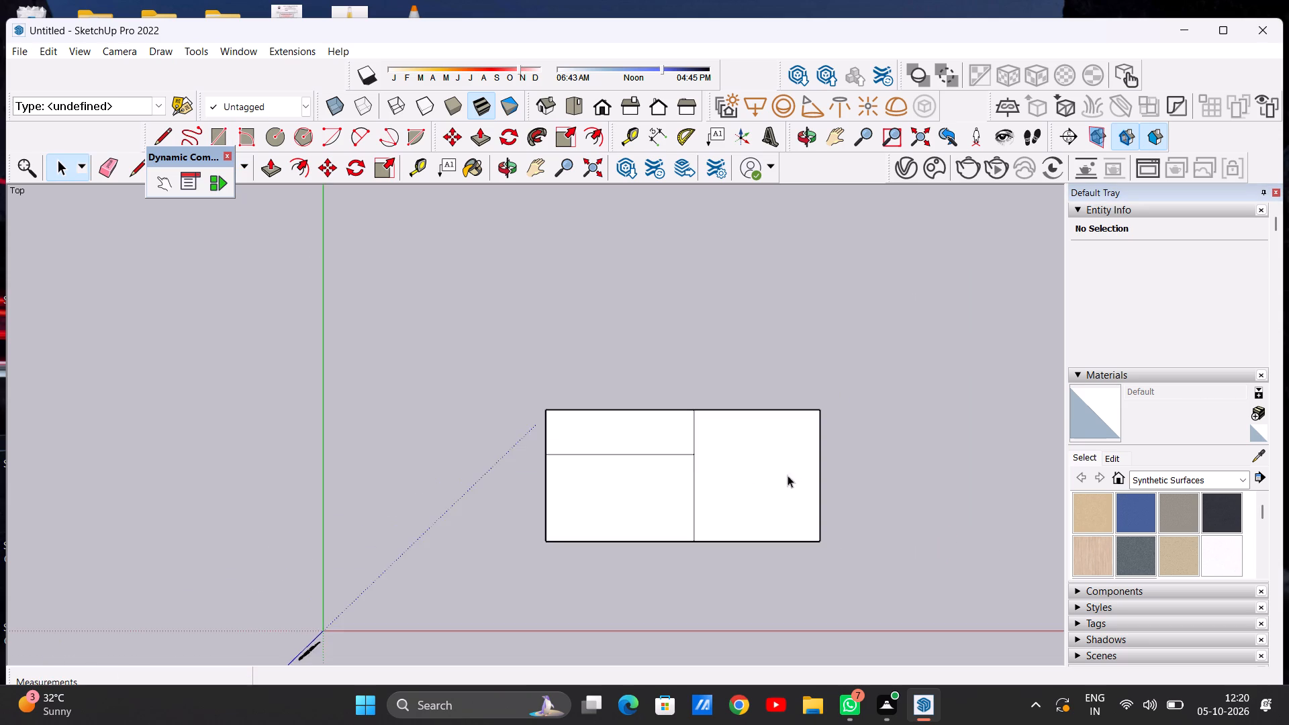
{"action": "scroll", "coordinate": [806, 498], "scroll_direction": "up", "scroll_amount": 7}
{"action": "scroll", "coordinate": [810, 482], "scroll_direction": "down", "scroll_amount": 10}
{"action": "scroll", "coordinate": [841, 452], "scroll_direction": "up", "scroll_amount": 3}
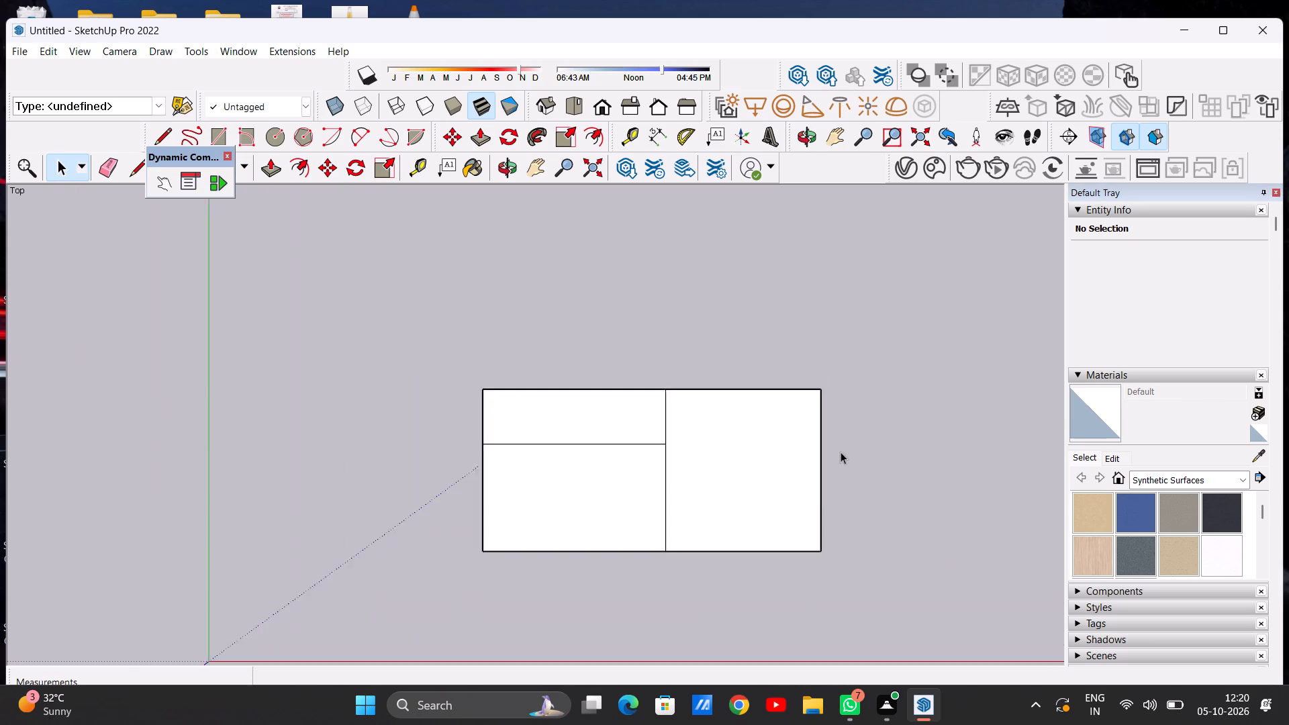
{"action": "scroll", "coordinate": [841, 452], "scroll_direction": "up", "scroll_amount": 8}
{"action": "key", "text": "r"}
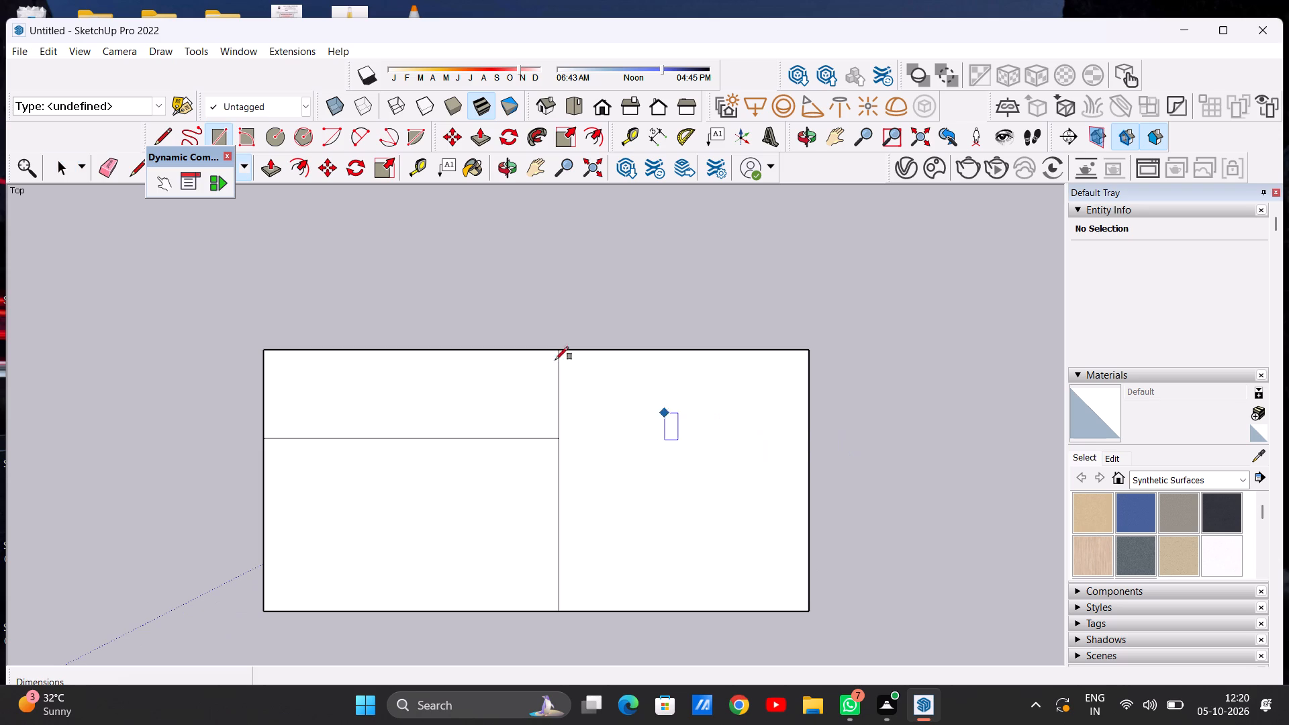
{"action": "left_click", "coordinate": [265, 348]}
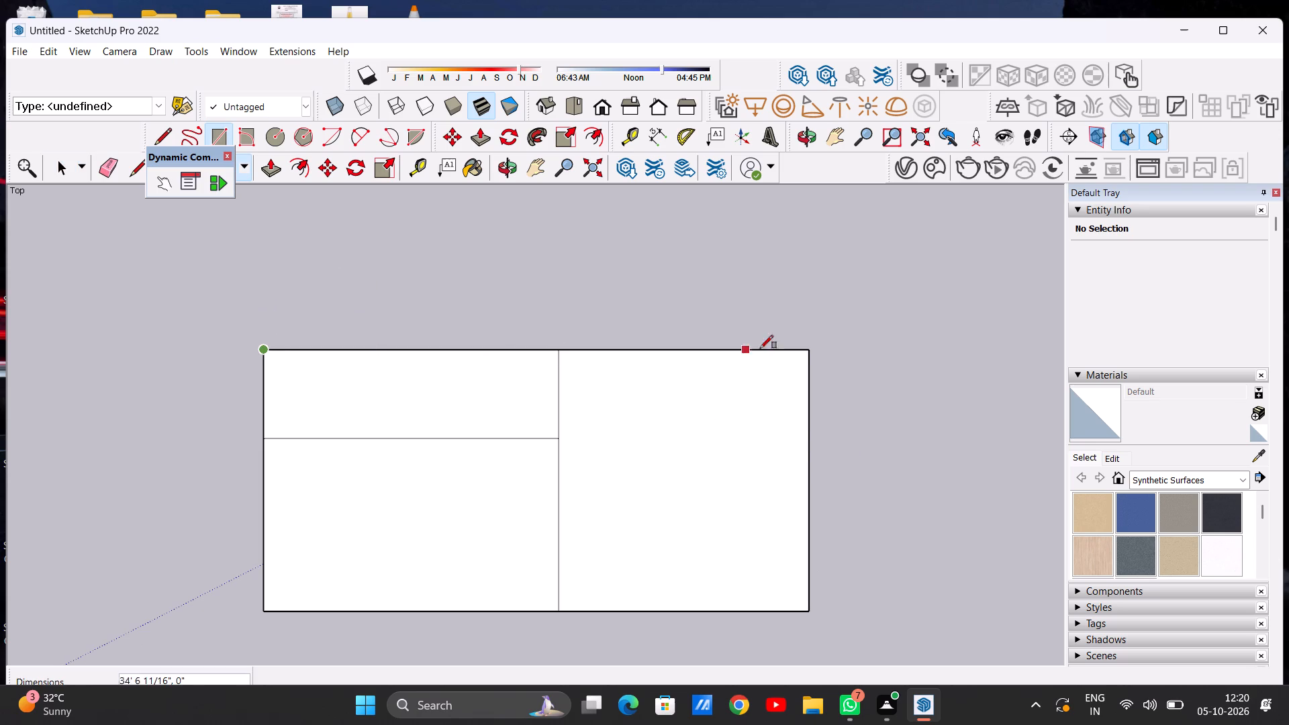
{"action": "left_click", "coordinate": [812, 348]}
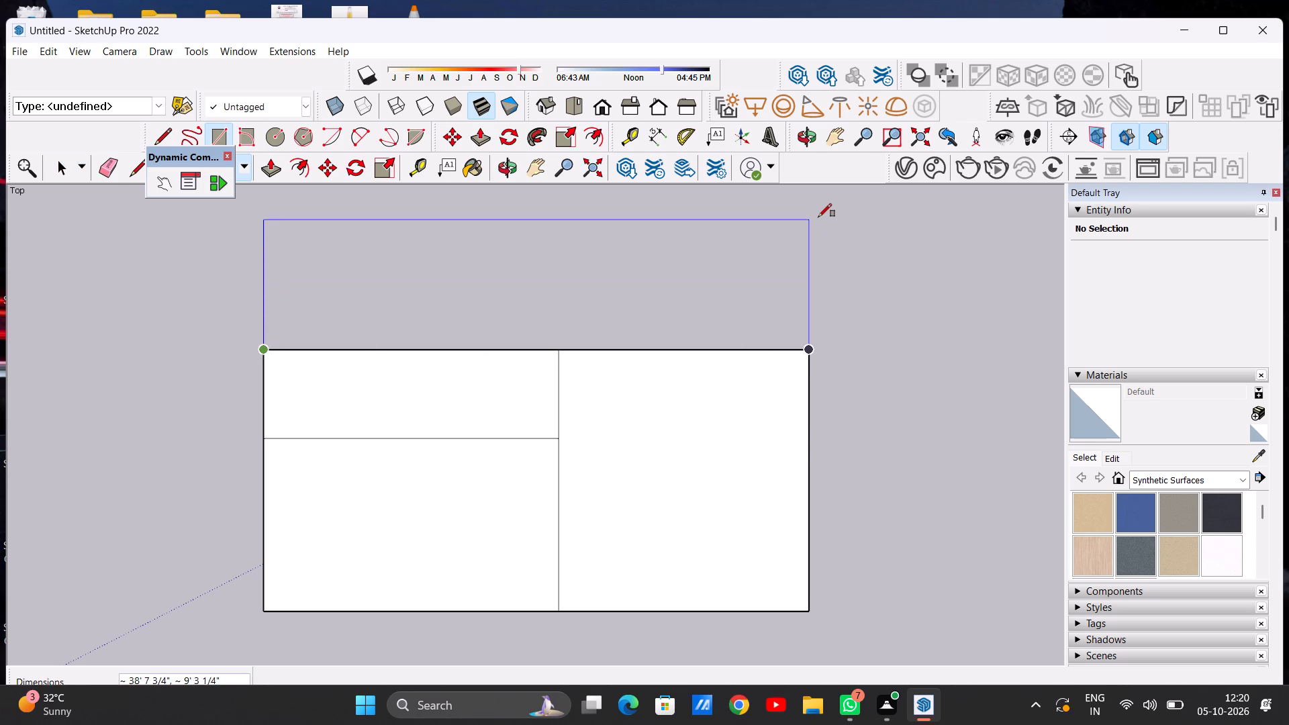
{"action": "left_click", "coordinate": [819, 212]}
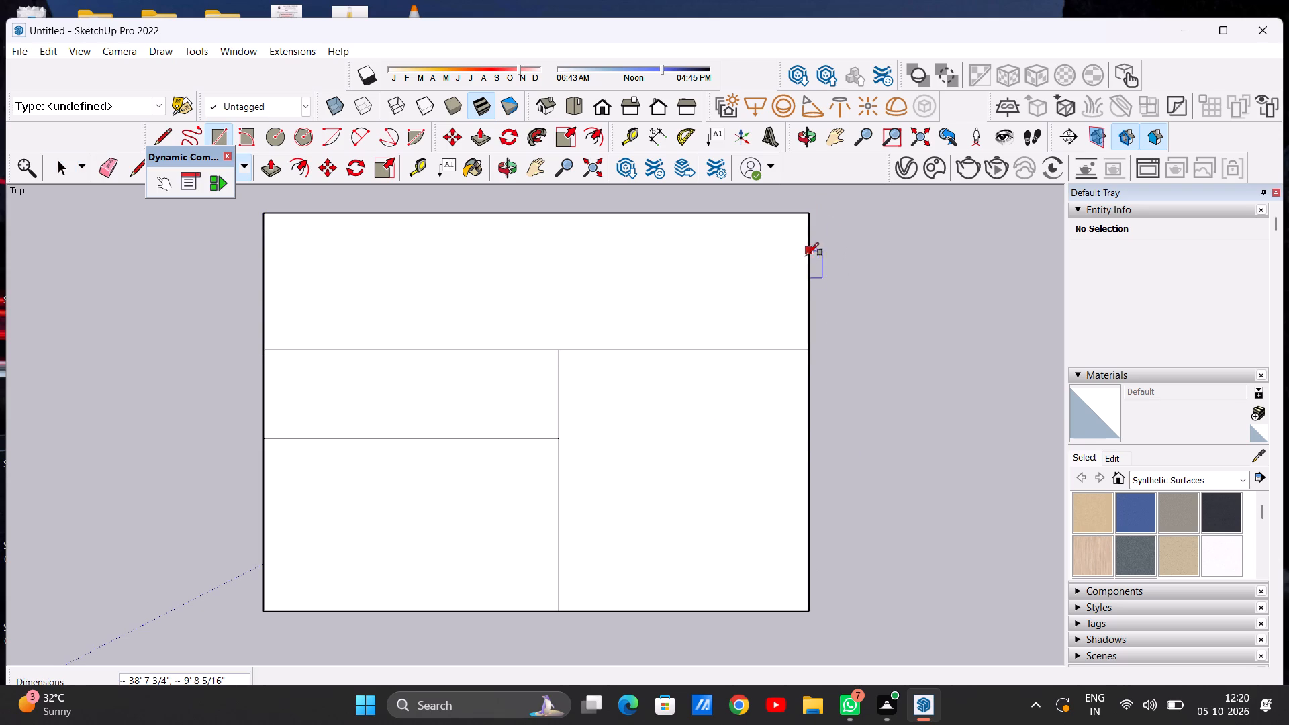
Draw a rectangle against the combined shape's full right side, about 28' 3" high and 20' 7" wide.
{"action": "scroll", "coordinate": [773, 299], "scroll_direction": "down", "scroll_amount": 7}
{"action": "scroll", "coordinate": [828, 244], "scroll_direction": "up", "scroll_amount": 6}
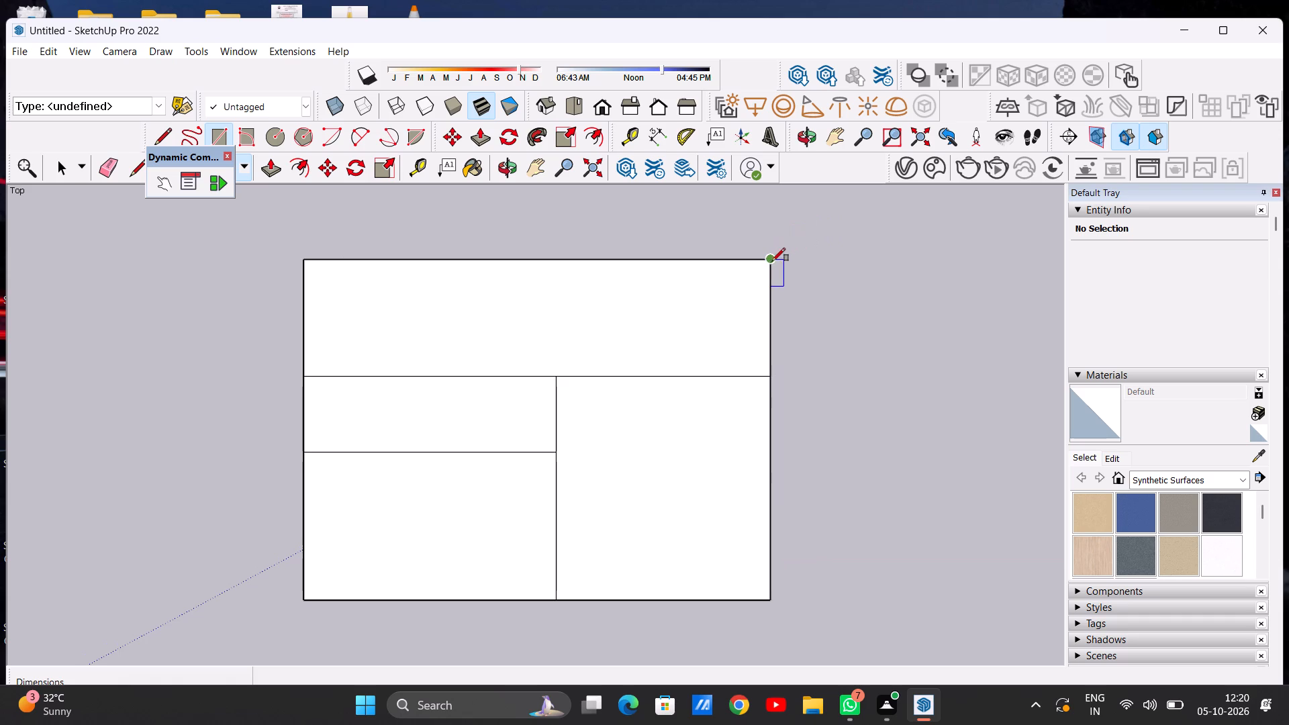
{"action": "left_click", "coordinate": [770, 262]}
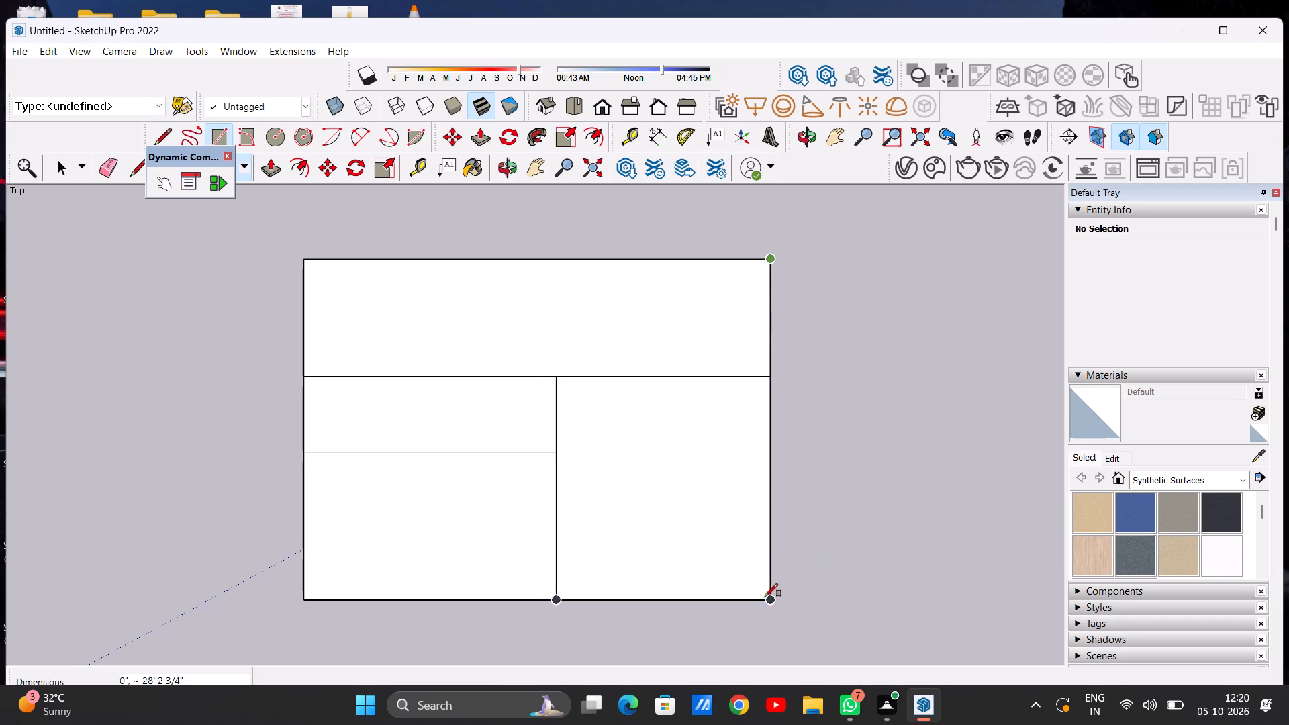
{"action": "left_click", "coordinate": [770, 601]}
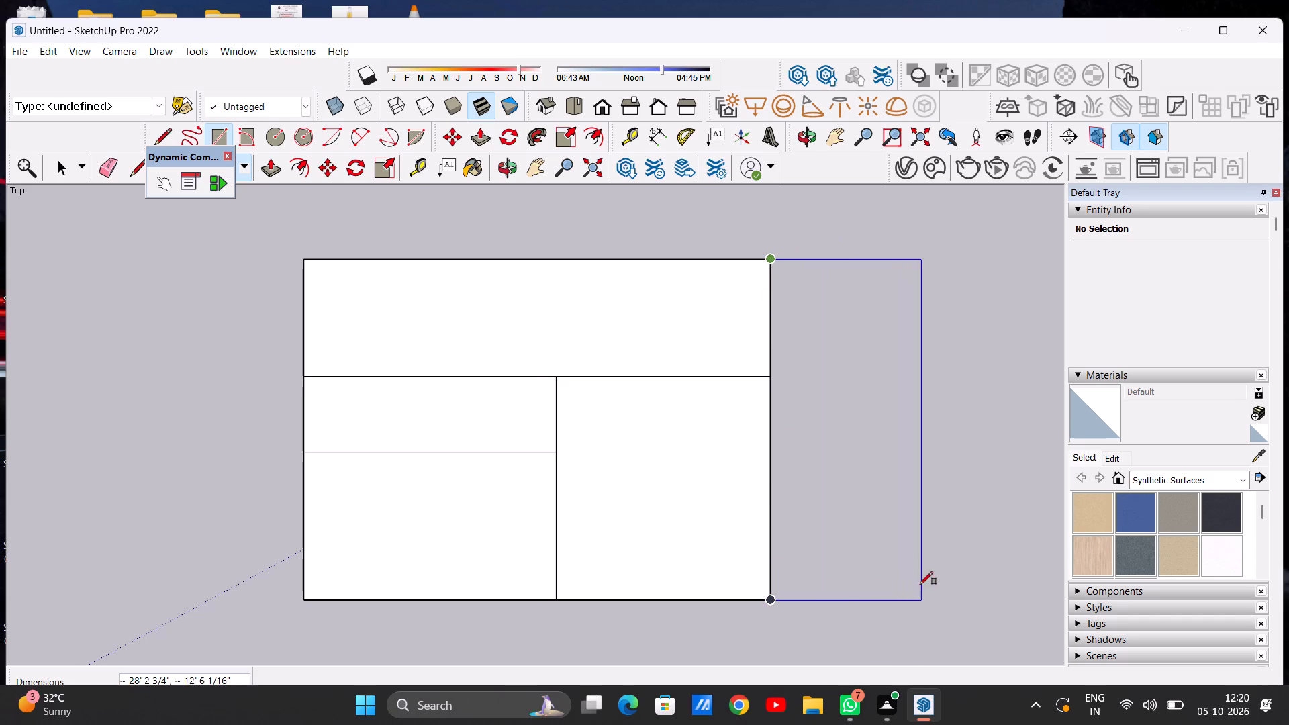
{"action": "left_click", "coordinate": [1017, 583]}
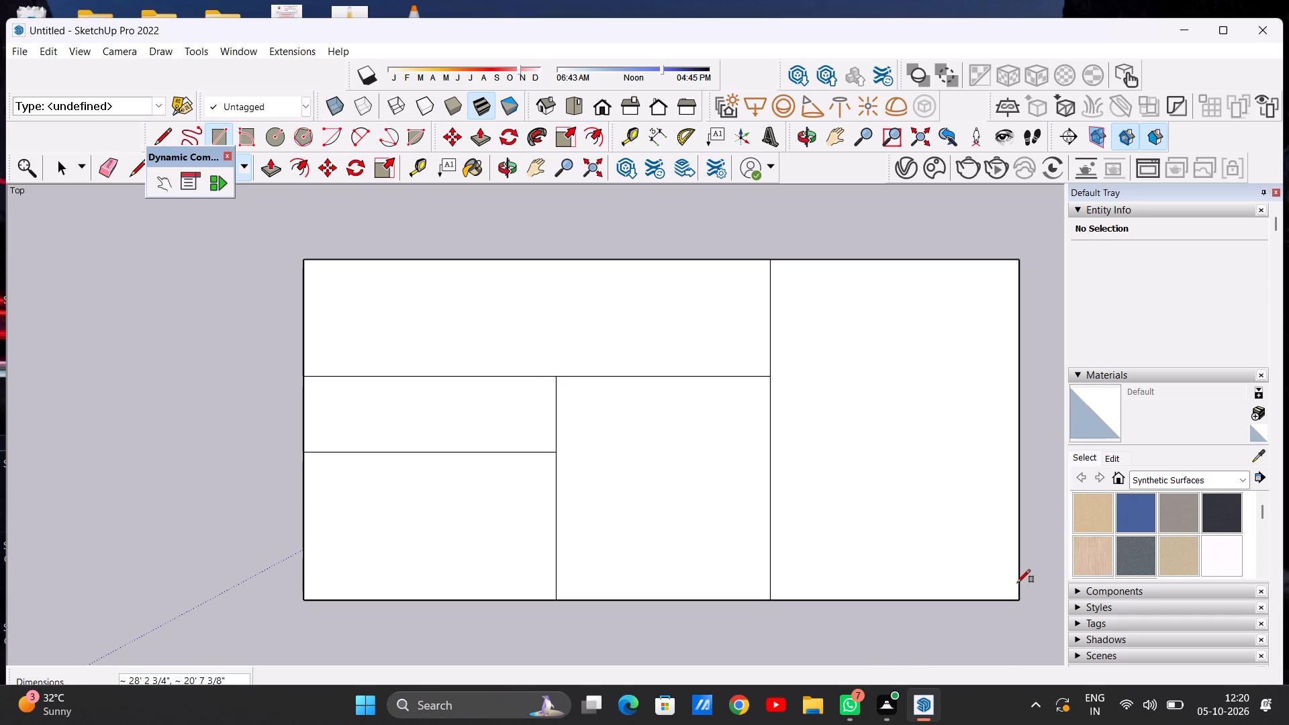
{"action": "key", "text": "space"}
Erase all the interior dividing edges so that the adjoining rectangles merge into one large rectangular face.
{"action": "key", "text": "e"}
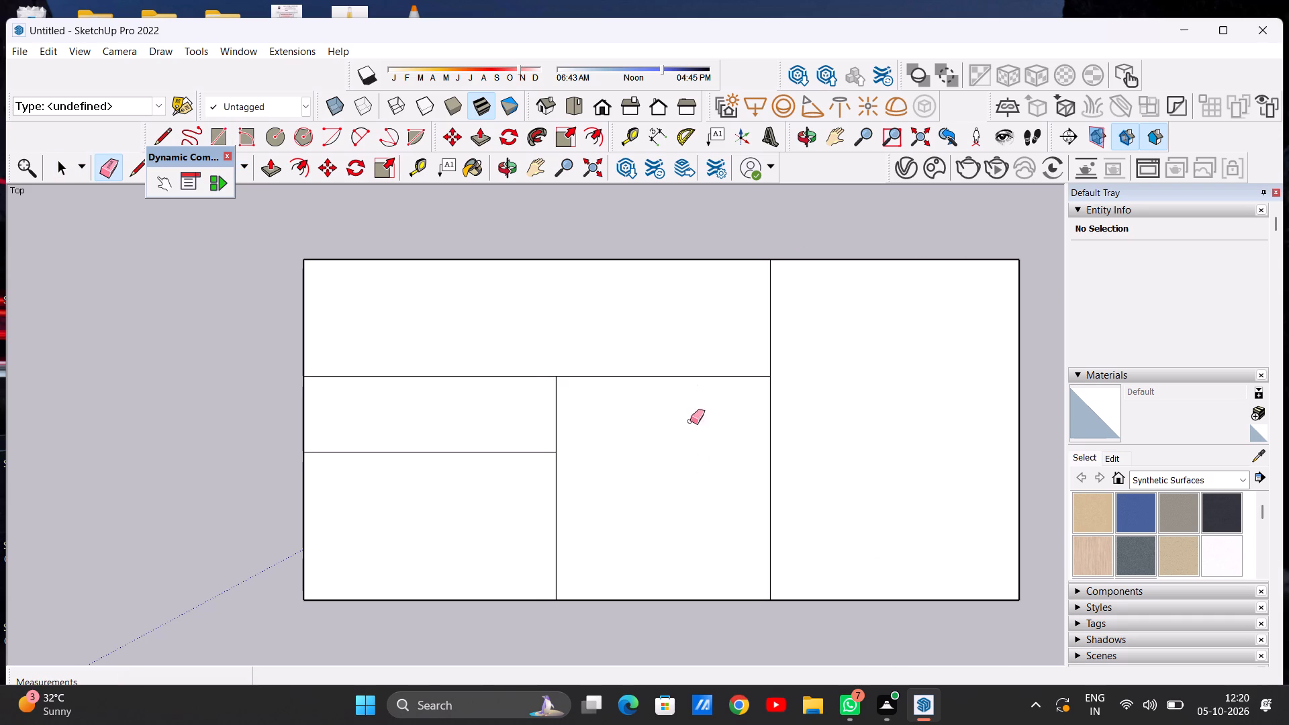
{"action": "left_click_drag", "start_coordinate": [713, 324], "coordinate": [805, 468]}
{"action": "left_click_drag", "start_coordinate": [783, 308], "coordinate": [747, 301]}
{"action": "left_click_drag", "start_coordinate": [743, 309], "coordinate": [789, 306]}
{"action": "left_click_drag", "start_coordinate": [530, 354], "coordinate": [585, 508]}
{"action": "left_click_drag", "start_coordinate": [544, 428], "coordinate": [575, 446]}
{"action": "scroll", "coordinate": [626, 404], "scroll_direction": "down", "scroll_amount": 11}
{"action": "scroll", "coordinate": [791, 364], "scroll_direction": "up", "scroll_amount": 7}
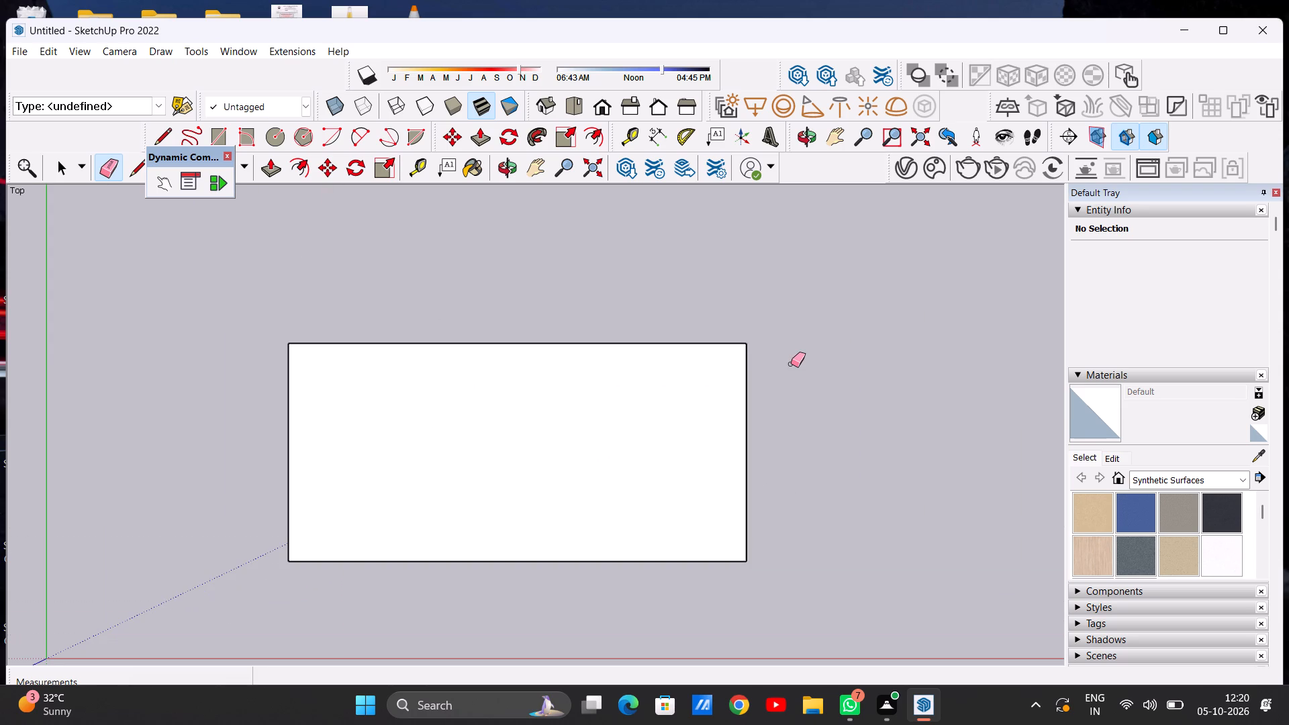
{"action": "key", "text": "space"}
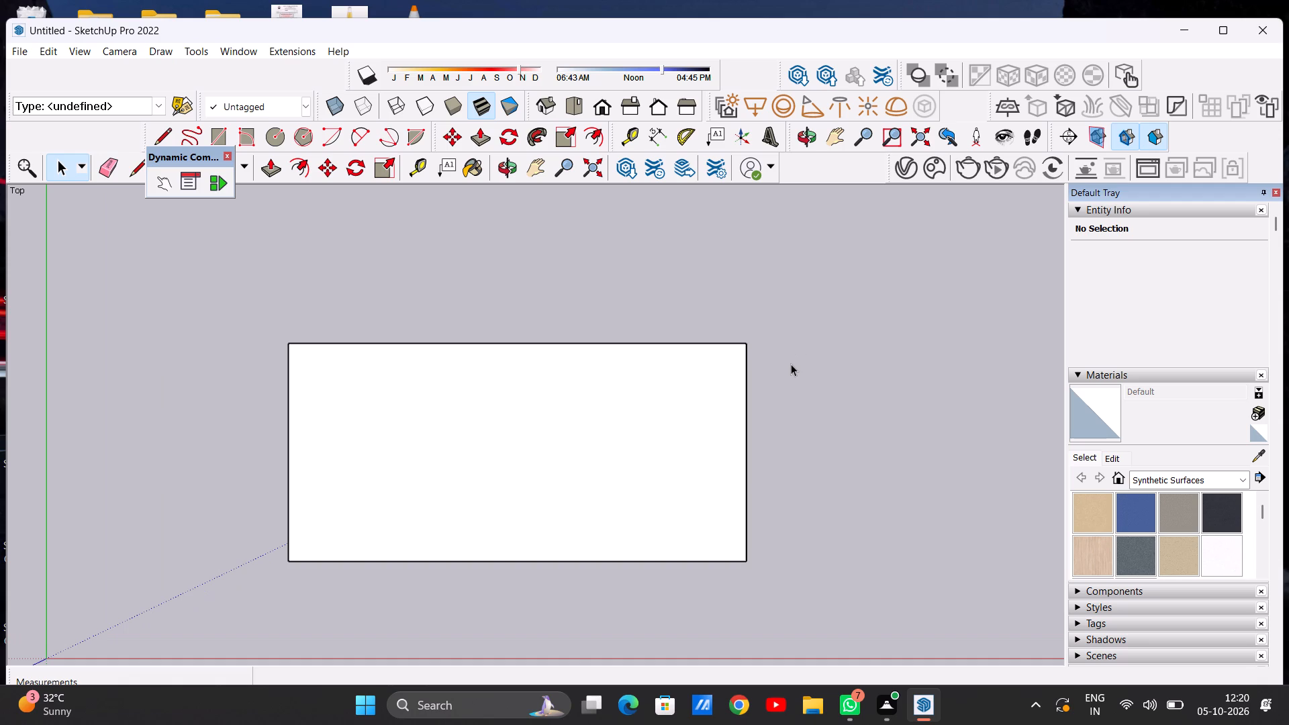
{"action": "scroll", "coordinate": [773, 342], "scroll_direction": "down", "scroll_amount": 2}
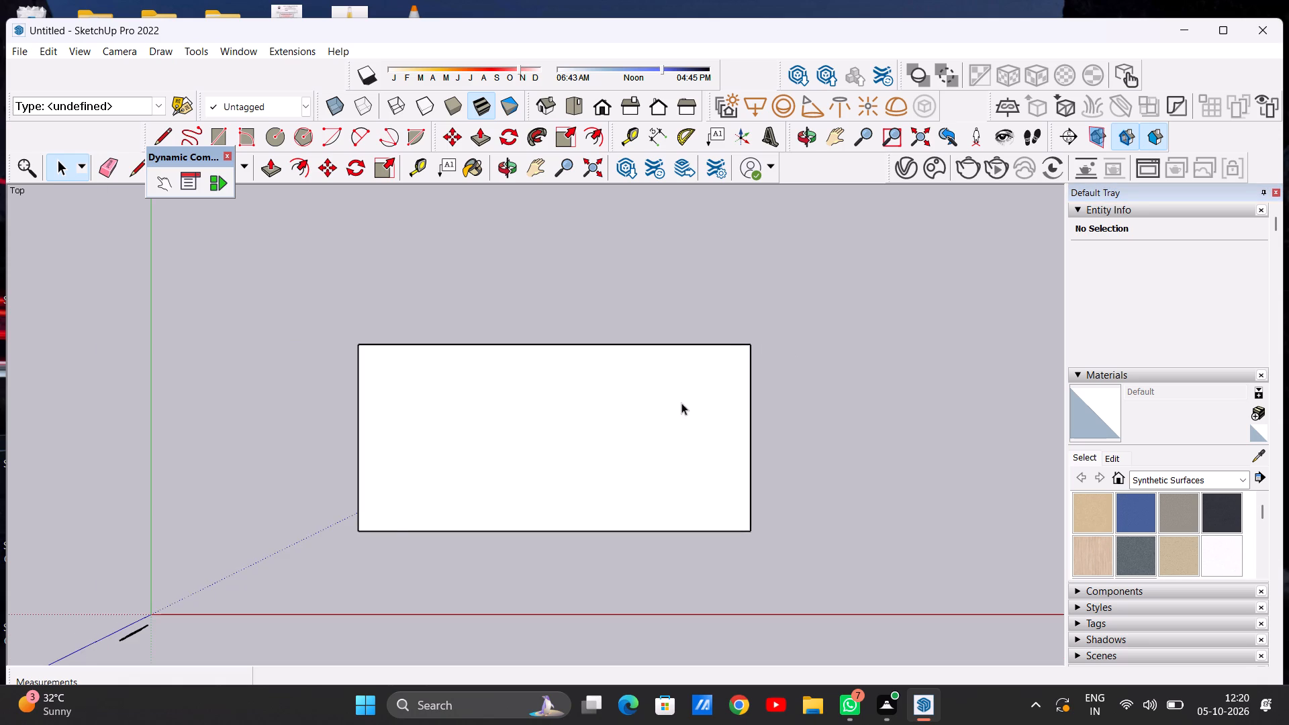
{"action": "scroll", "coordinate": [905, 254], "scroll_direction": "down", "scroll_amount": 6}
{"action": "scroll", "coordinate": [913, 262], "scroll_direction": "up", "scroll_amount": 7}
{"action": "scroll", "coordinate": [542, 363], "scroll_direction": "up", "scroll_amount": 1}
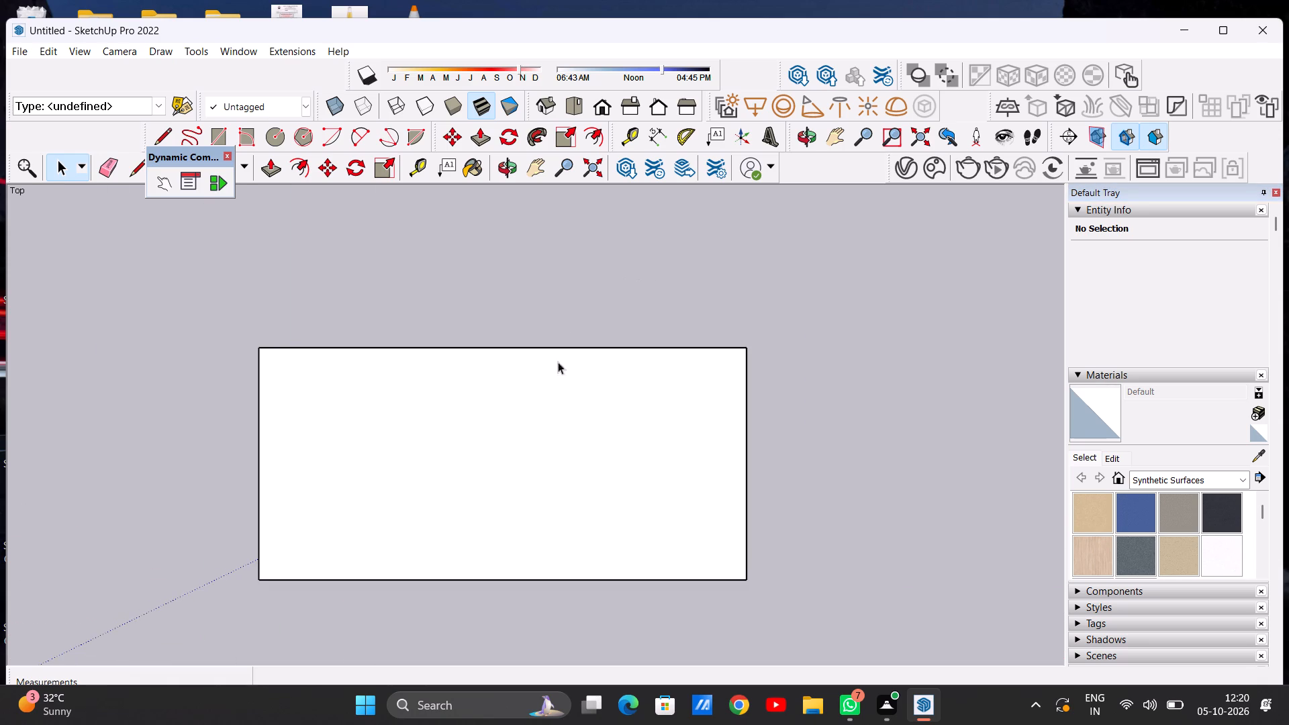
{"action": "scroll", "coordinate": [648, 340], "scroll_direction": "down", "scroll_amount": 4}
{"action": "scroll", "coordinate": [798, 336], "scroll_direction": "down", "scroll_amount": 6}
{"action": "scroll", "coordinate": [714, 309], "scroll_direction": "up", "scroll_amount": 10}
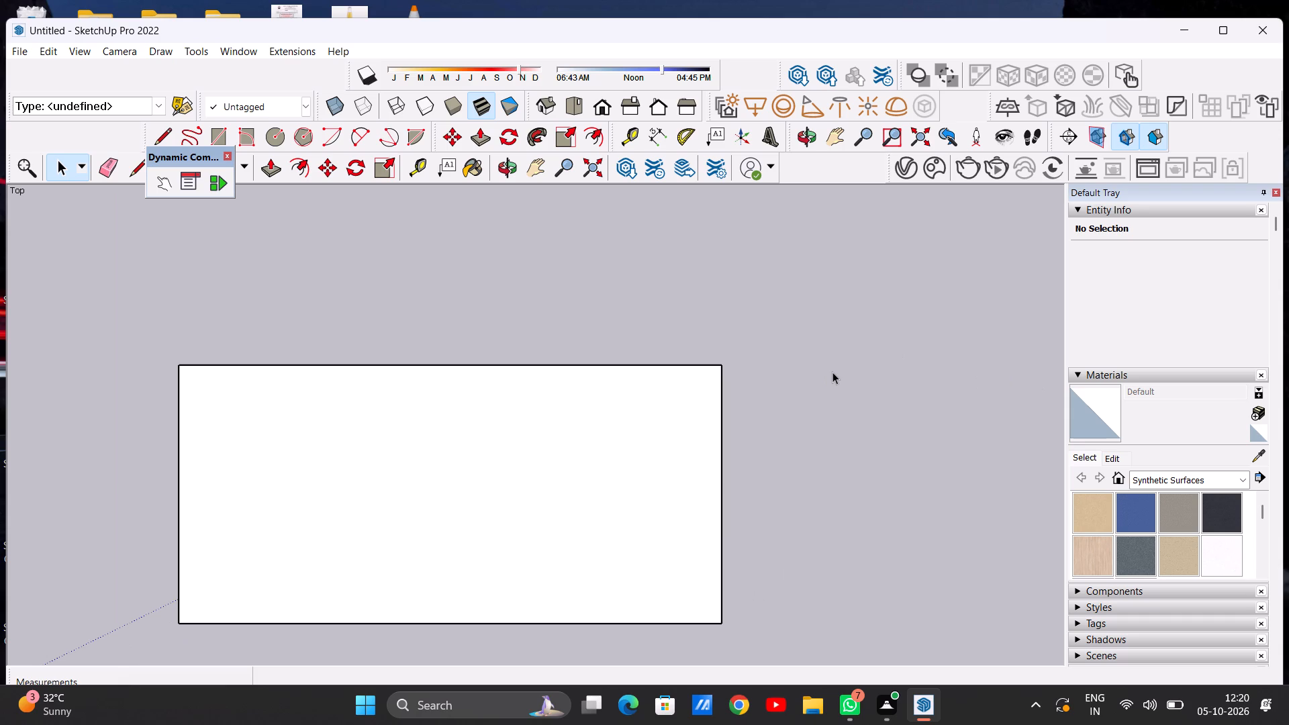
Extend the base face along its full upper edge with a rectangle about 59' 3" wide and 22' 6" deep, erasing the dividing edge.
{"action": "scroll", "coordinate": [851, 354], "scroll_direction": "down", "scroll_amount": 9}
{"action": "scroll", "coordinate": [851, 279], "scroll_direction": "up", "scroll_amount": 8}
{"action": "scroll", "coordinate": [853, 278], "scroll_direction": "down", "scroll_amount": 4}
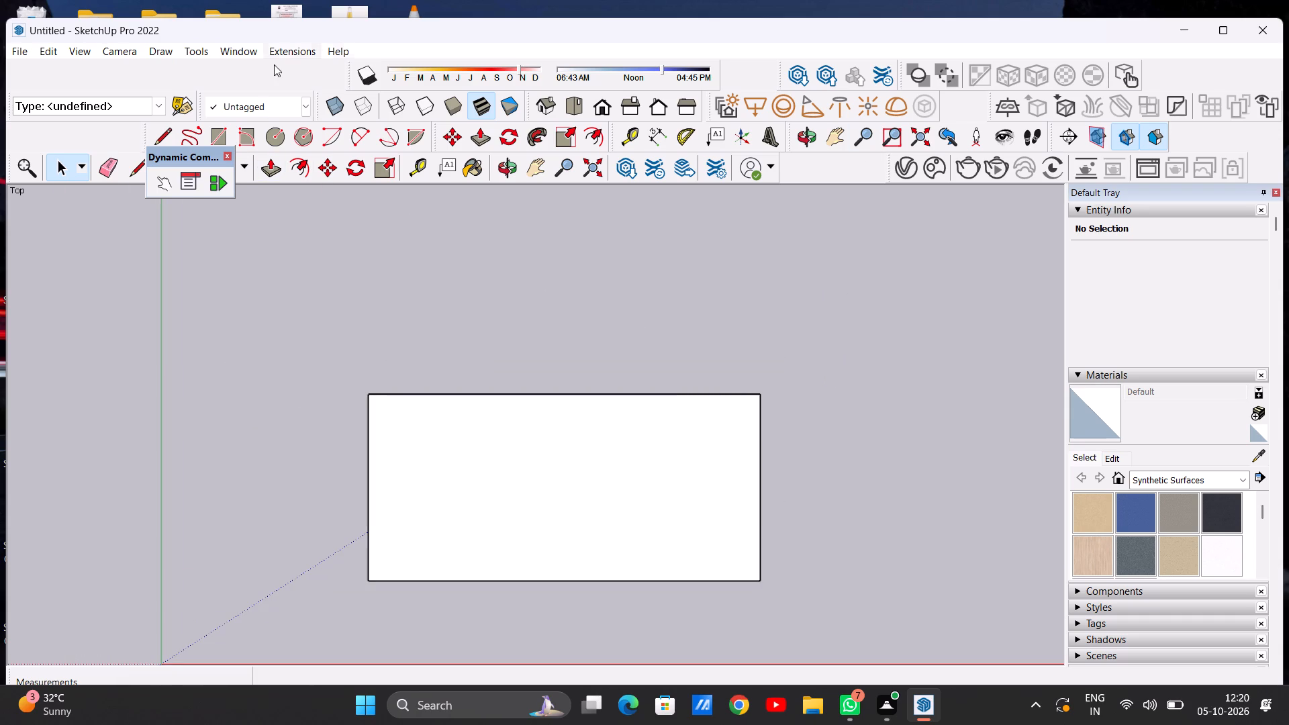
{"action": "key", "text": "r"}
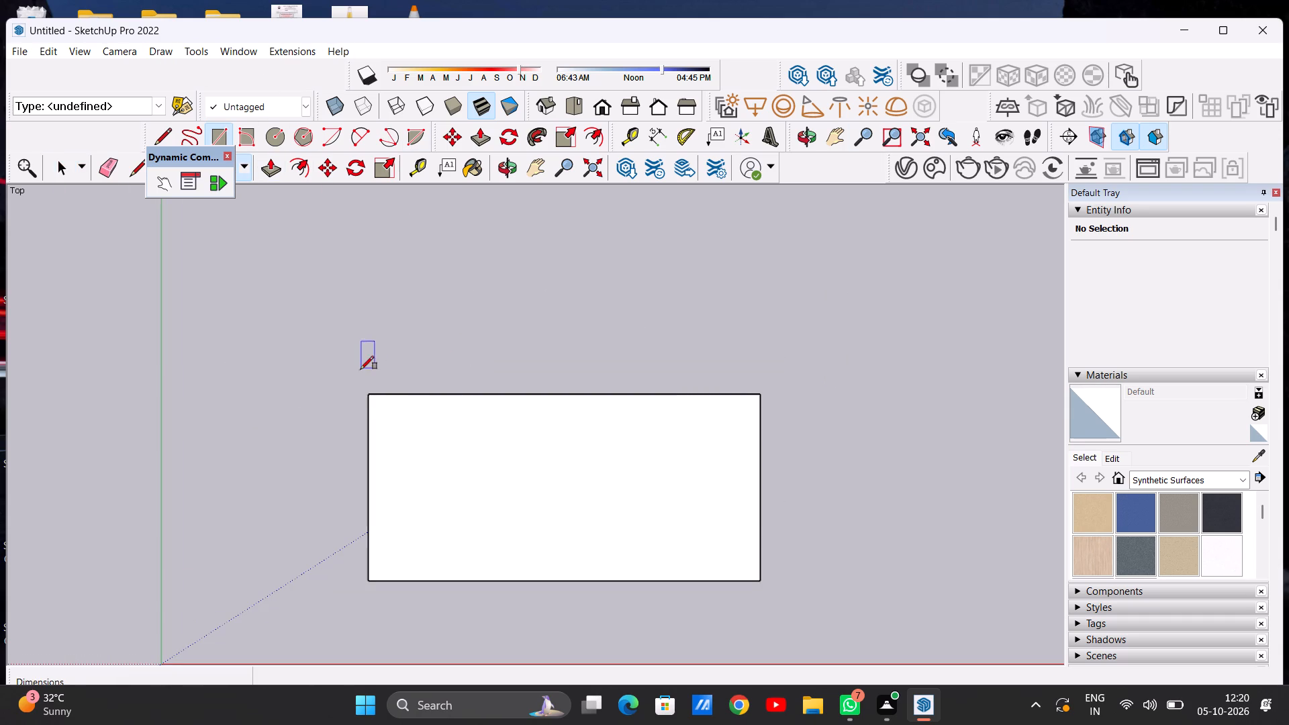
{"action": "left_click", "coordinate": [369, 394]}
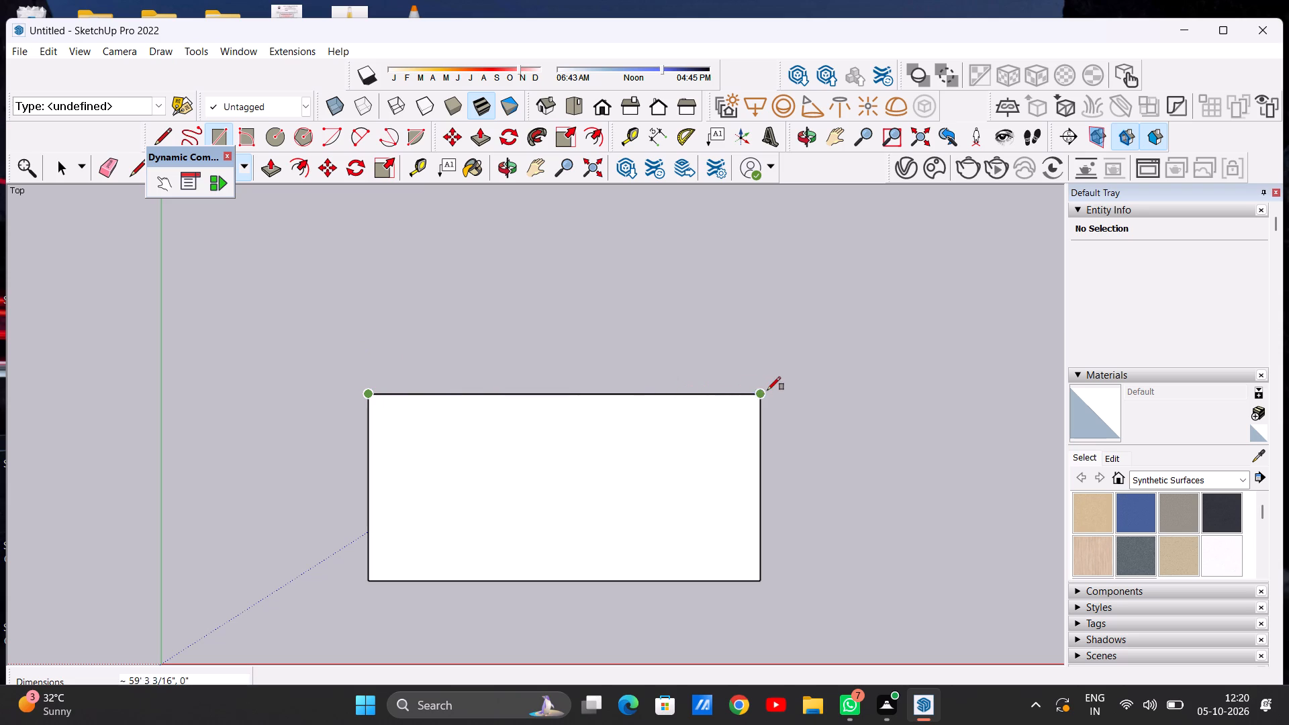
{"action": "left_click", "coordinate": [763, 392]}
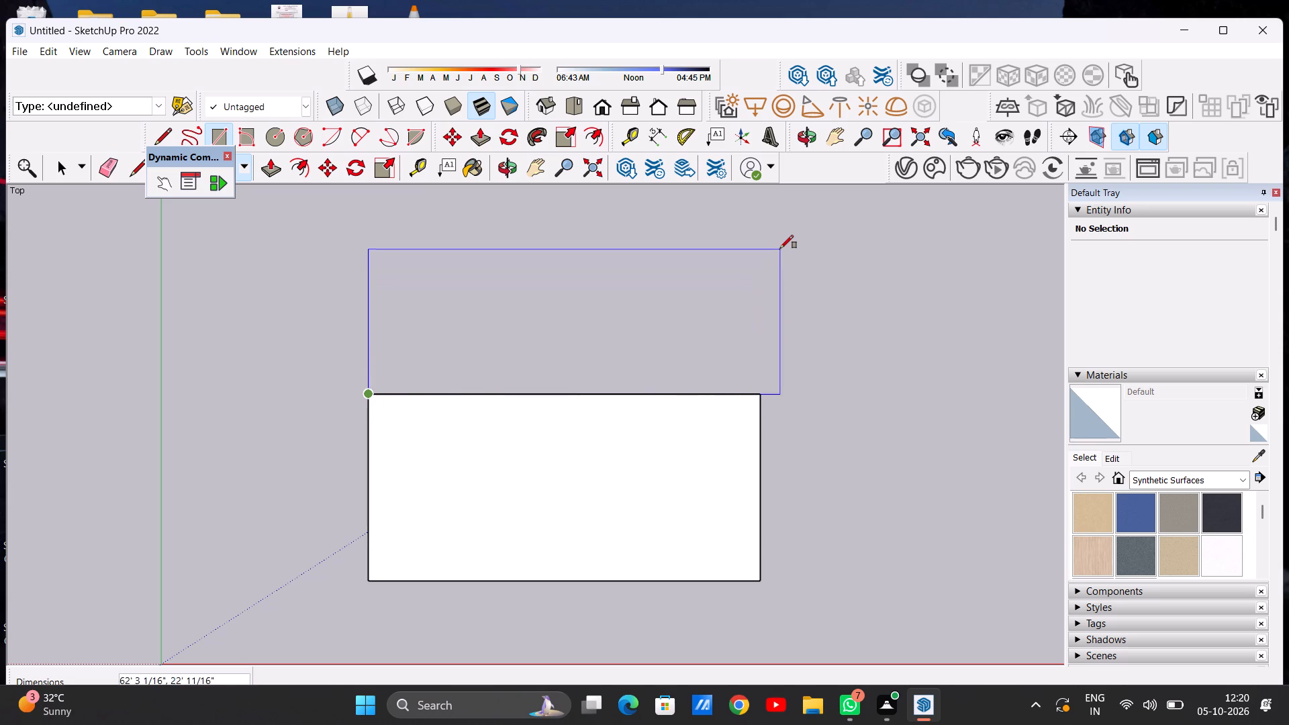
{"action": "left_click", "coordinate": [765, 245]}
{"action": "key", "text": "space"}
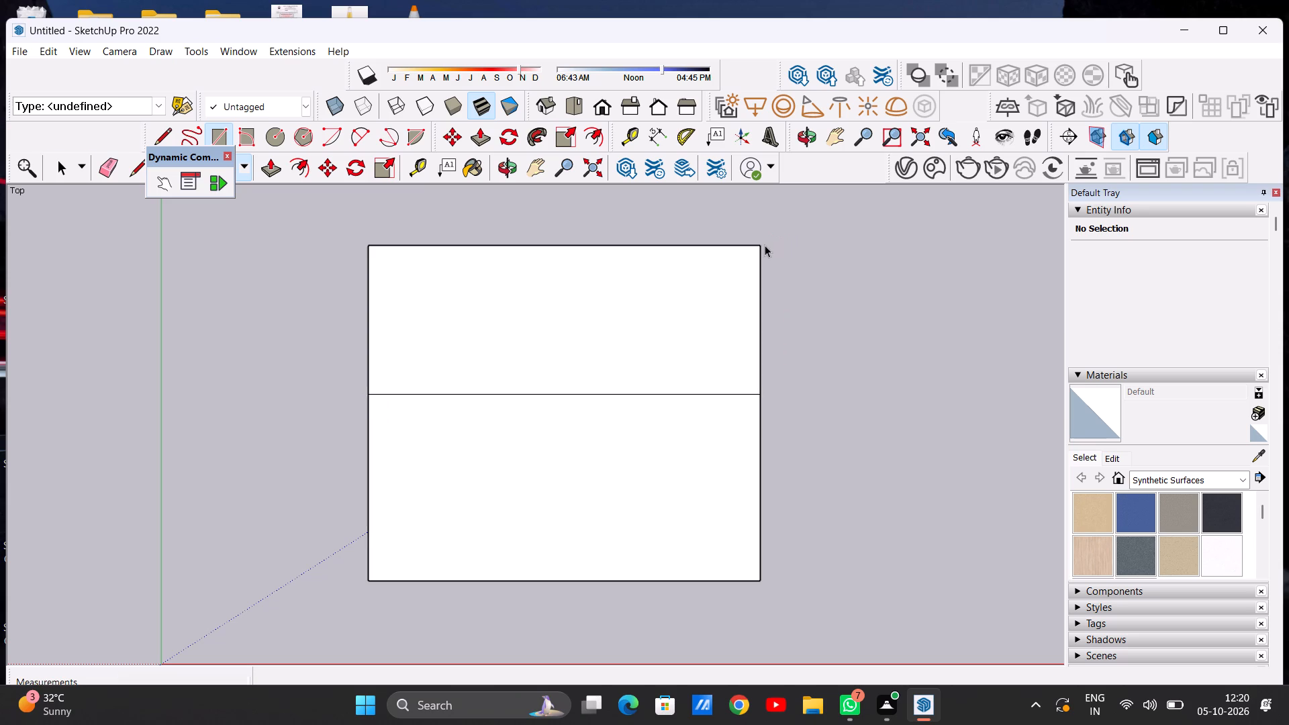
{"action": "key", "text": "e"}
{"action": "left_click_drag", "start_coordinate": [655, 381], "coordinate": [655, 409]}
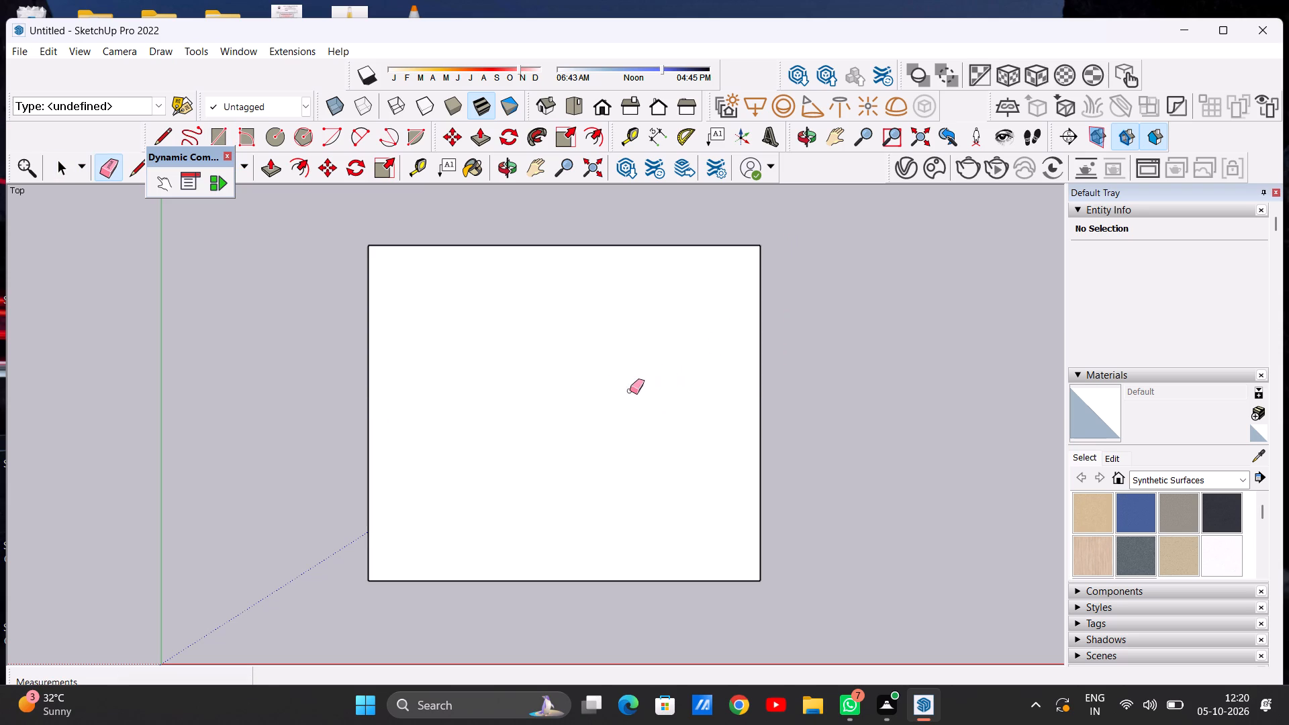
Extend the base face along its full right side with a rectangle about 50' 9" high and 41' 9" wide, erasing the dividing edge.
{"action": "scroll", "coordinate": [606, 383], "scroll_direction": "down", "scroll_amount": 8}
{"action": "scroll", "coordinate": [843, 360], "scroll_direction": "up", "scroll_amount": 5}
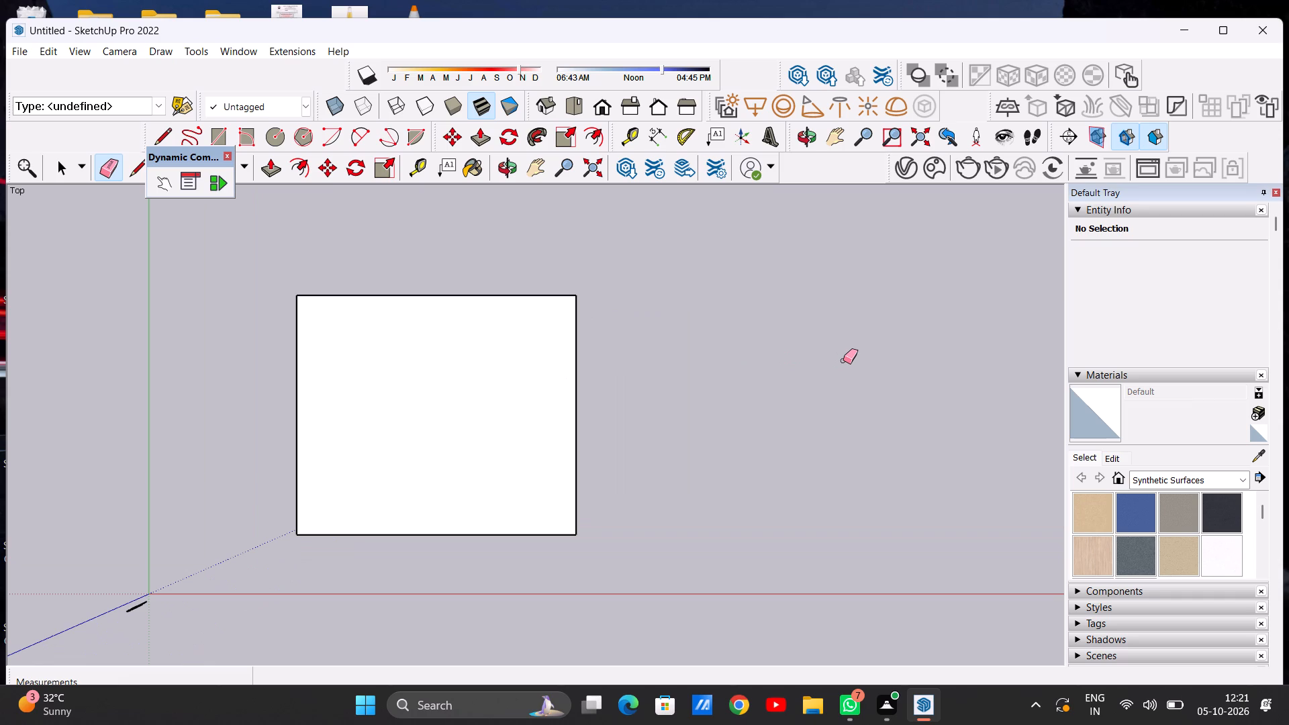
{"action": "key", "text": "r"}
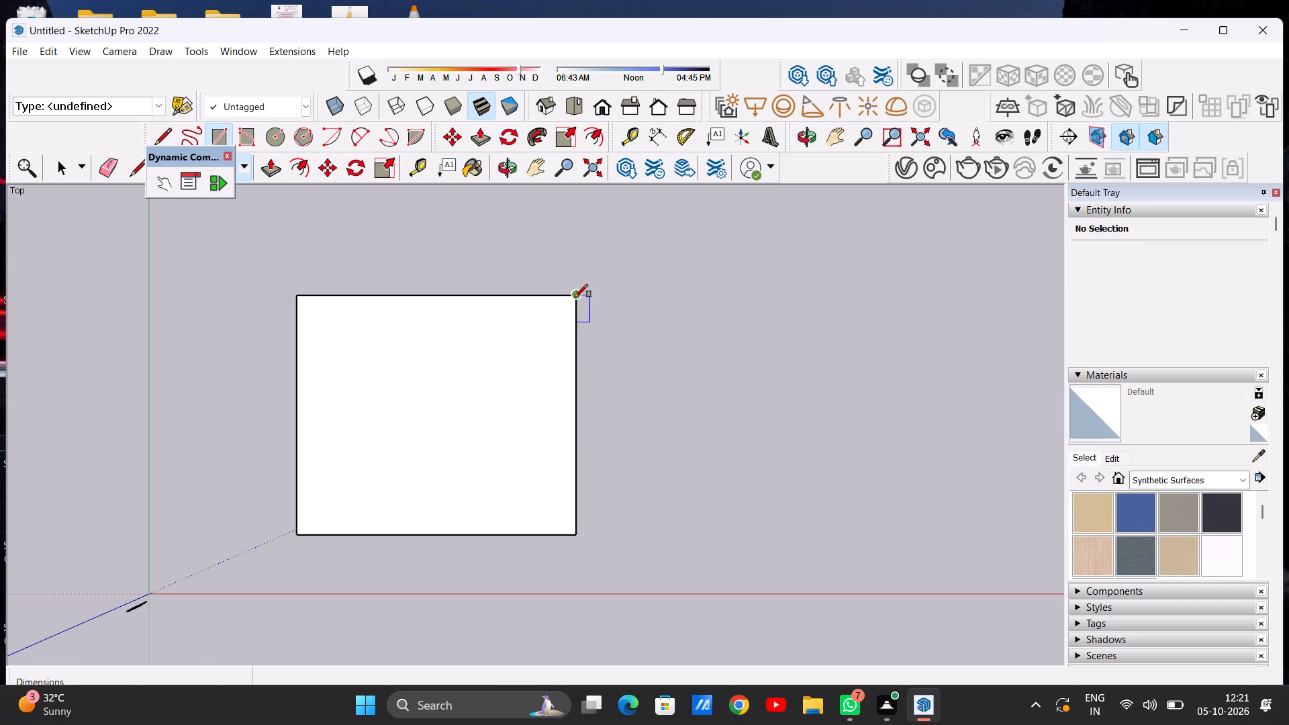
{"action": "left_click", "coordinate": [576, 297]}
{"action": "left_click", "coordinate": [577, 537]}
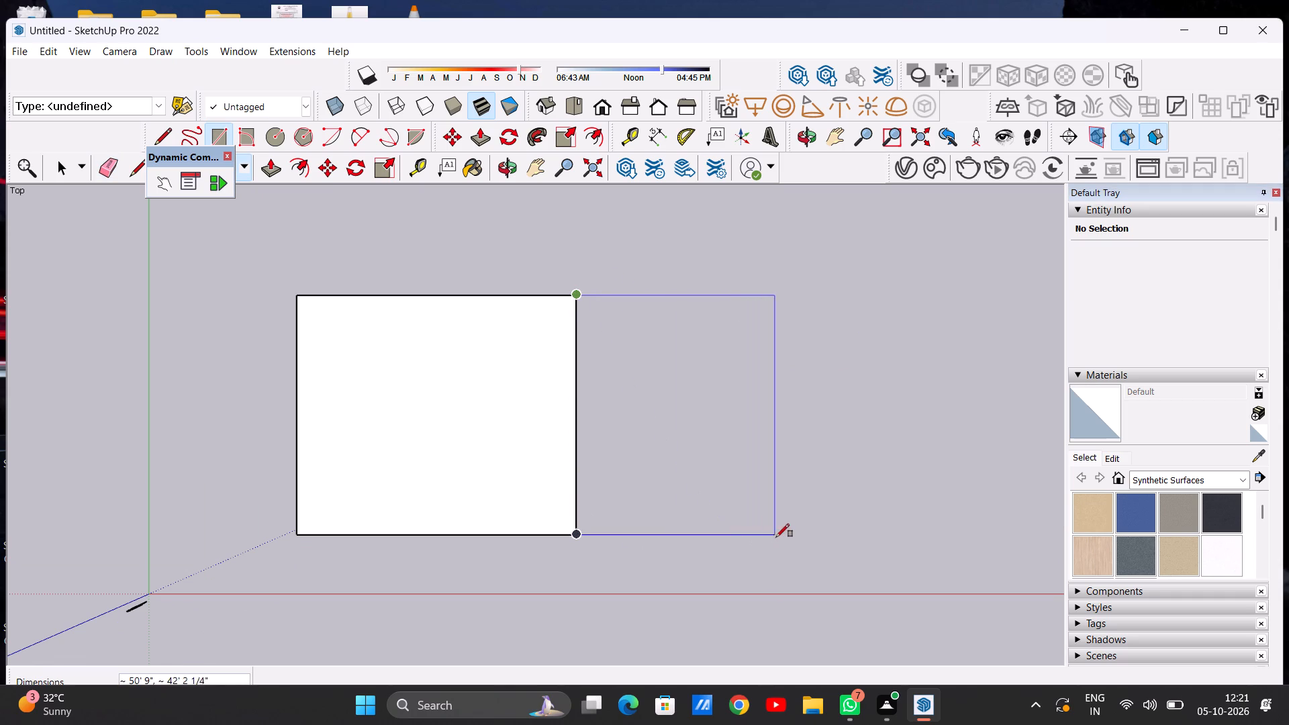
{"action": "left_click", "coordinate": [773, 535]}
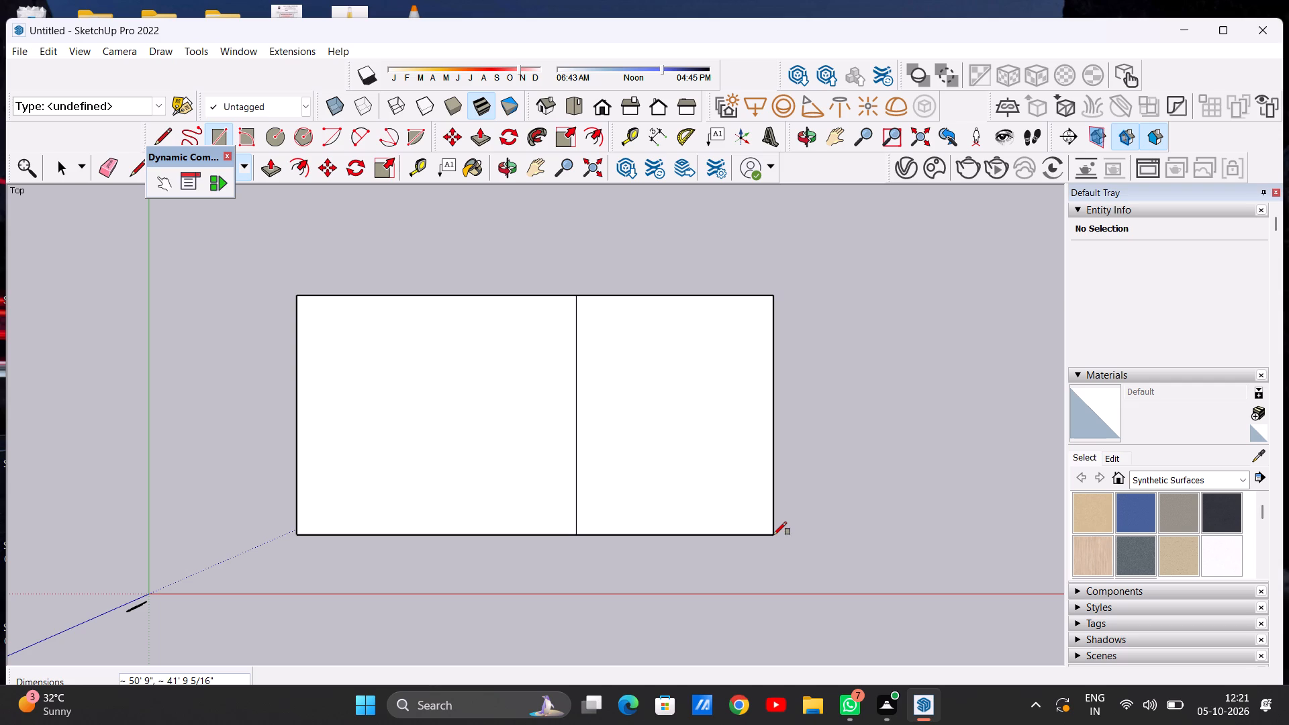
{"action": "key", "text": "space"}
{"action": "key", "text": "e"}
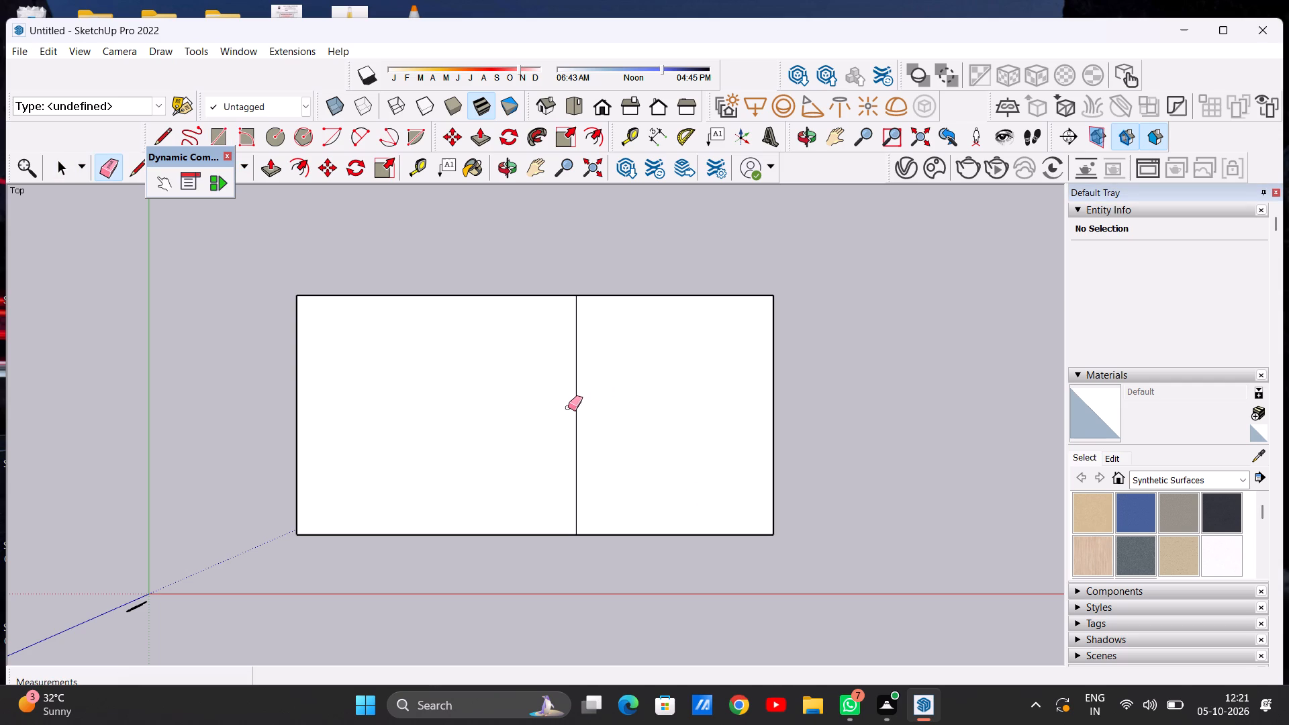
{"action": "left_click_drag", "start_coordinate": [567, 409], "coordinate": [591, 415]}
Move the whole base rectangle, face and edges together, by its upper-right corner diagonally farther from the origin, then deselect it.
{"action": "scroll", "coordinate": [658, 431], "scroll_direction": "down", "scroll_amount": 12}
{"action": "scroll", "coordinate": [543, 355], "scroll_direction": "up", "scroll_amount": 7}
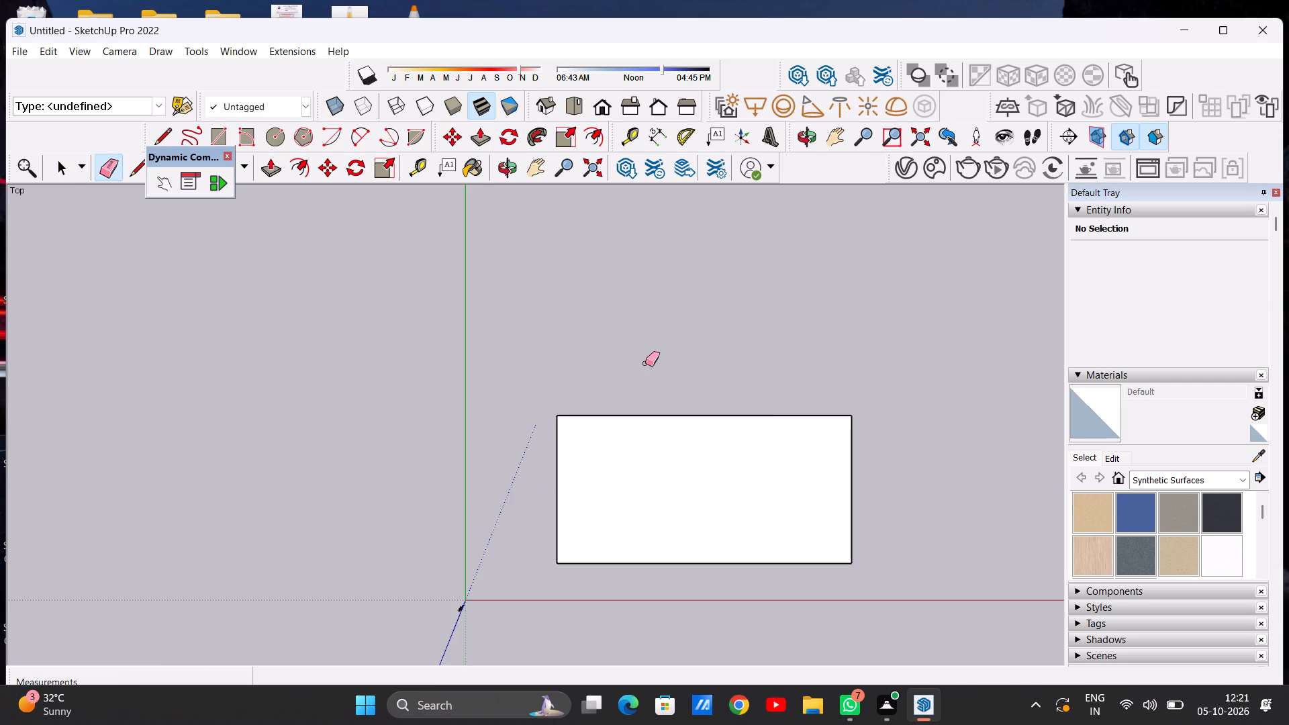
{"action": "scroll", "coordinate": [646, 363], "scroll_direction": "up", "scroll_amount": 6}
{"action": "scroll", "coordinate": [495, 331], "scroll_direction": "down", "scroll_amount": 11}
{"action": "scroll", "coordinate": [628, 345], "scroll_direction": "up", "scroll_amount": 8}
{"action": "scroll", "coordinate": [635, 343], "scroll_direction": "down", "scroll_amount": 9}
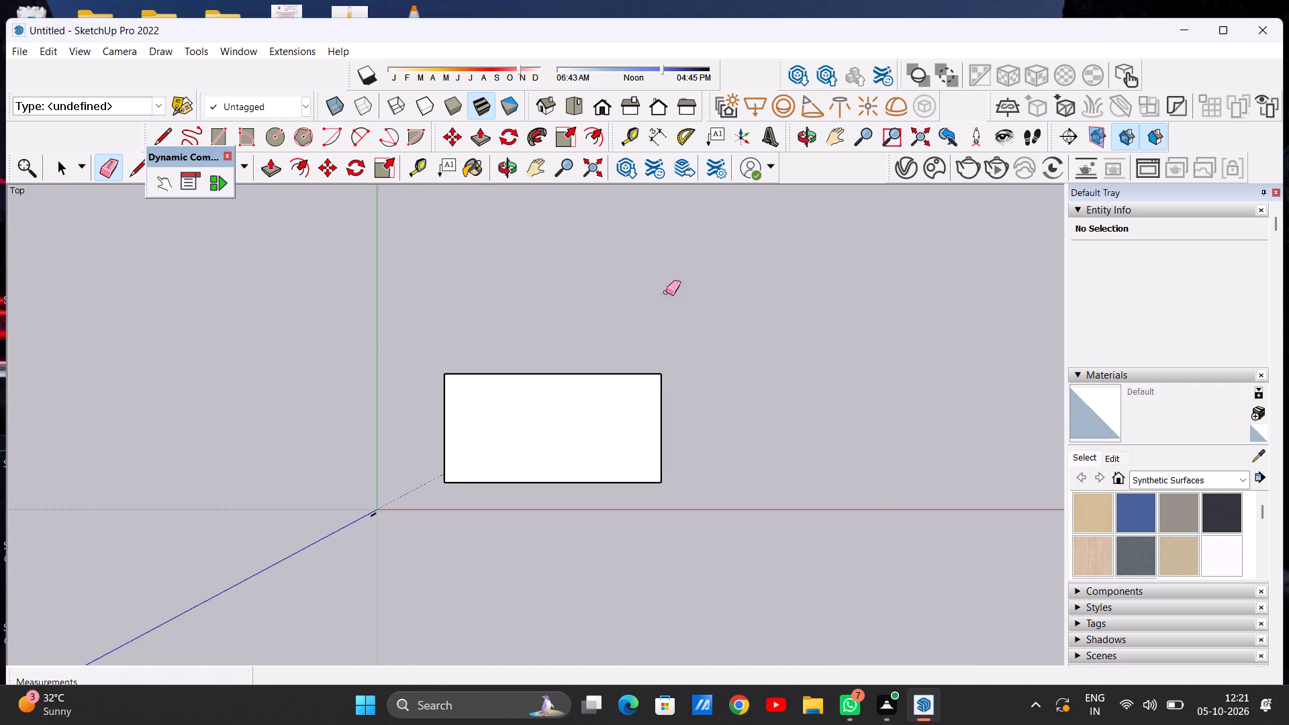
{"action": "scroll", "coordinate": [812, 258], "scroll_direction": "up", "scroll_amount": 7}
{"action": "key", "text": "space"}
{"action": "triple_click", "coordinate": [405, 556]}
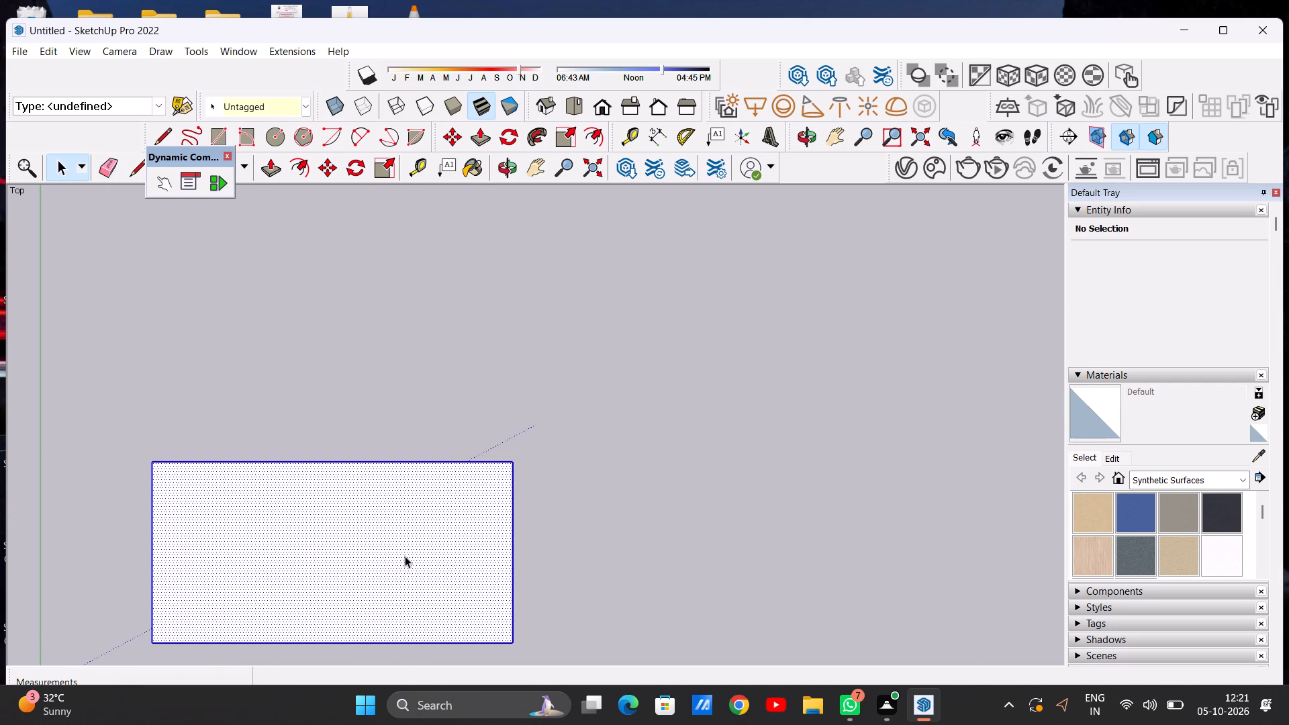
{"action": "key", "text": "m"}
{"action": "left_click", "coordinate": [513, 461]}
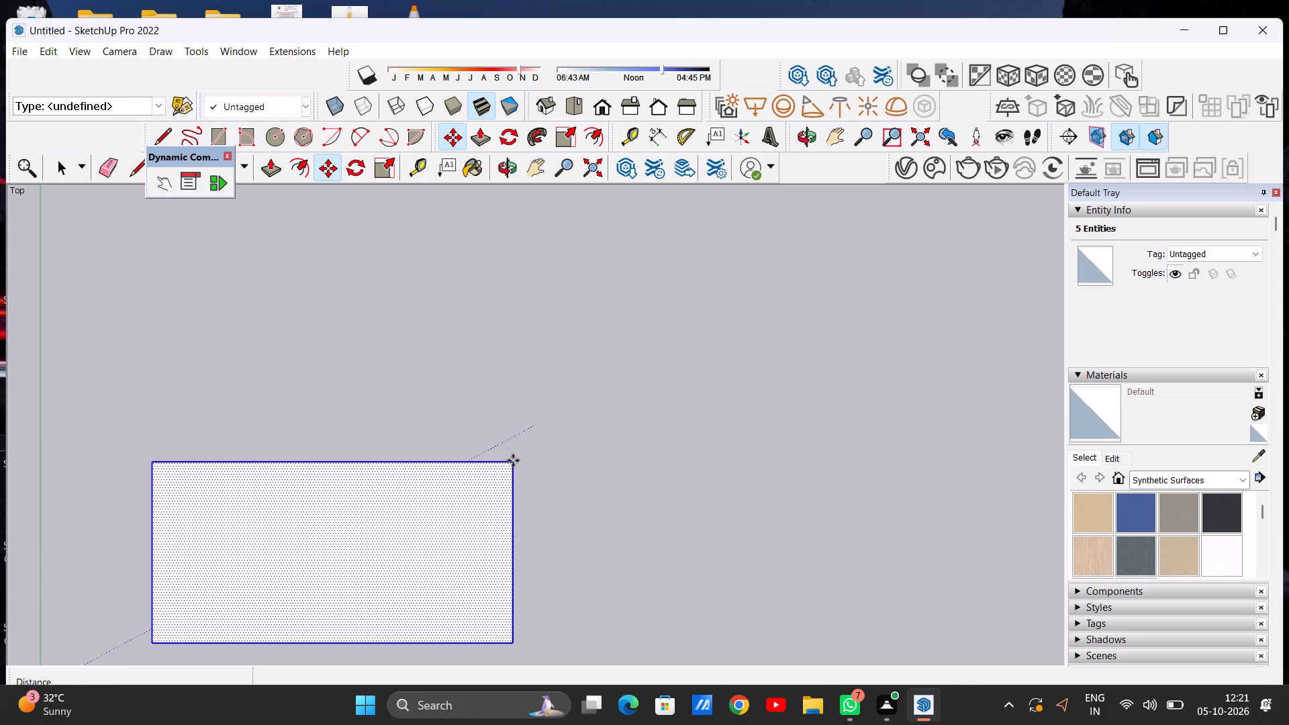
{"action": "left_click", "coordinate": [753, 349]}
{"action": "key", "text": "space"}
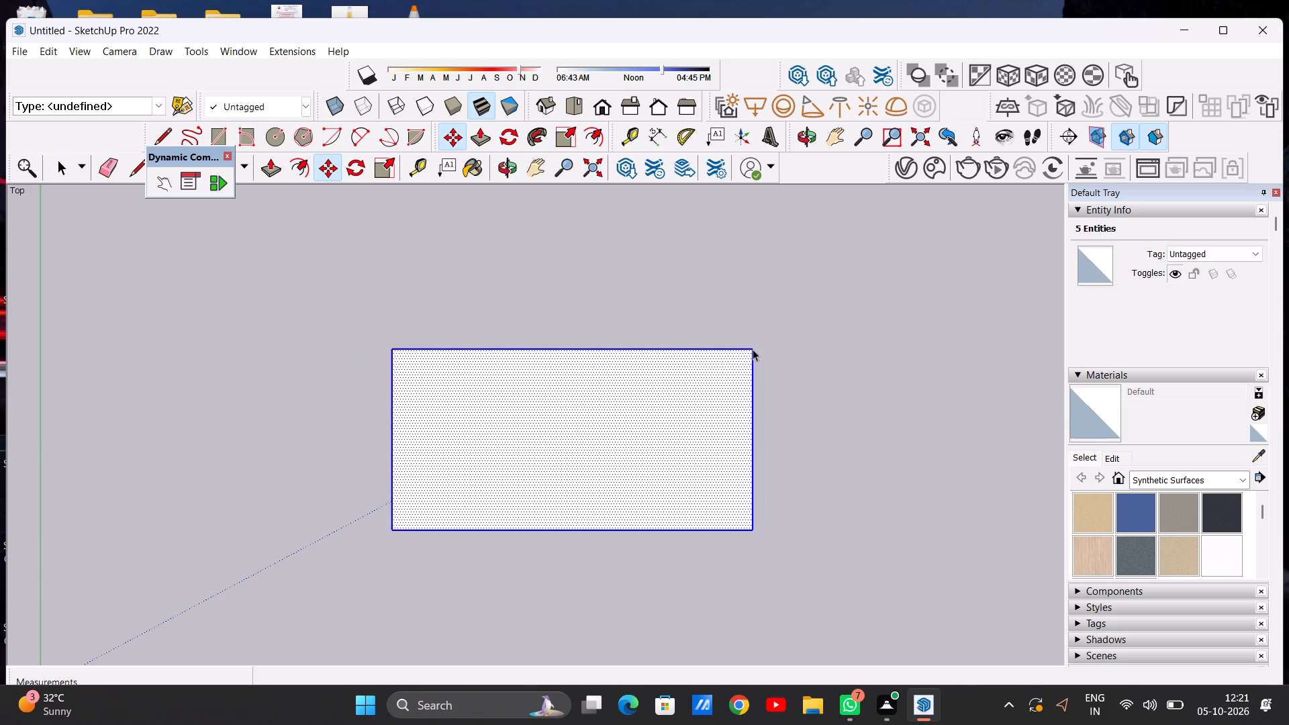
{"action": "scroll", "coordinate": [789, 379], "scroll_direction": "down", "scroll_amount": 4}
{"action": "scroll", "coordinate": [830, 356], "scroll_direction": "up", "scroll_amount": 5}
{"action": "left_click", "coordinate": [829, 356]}
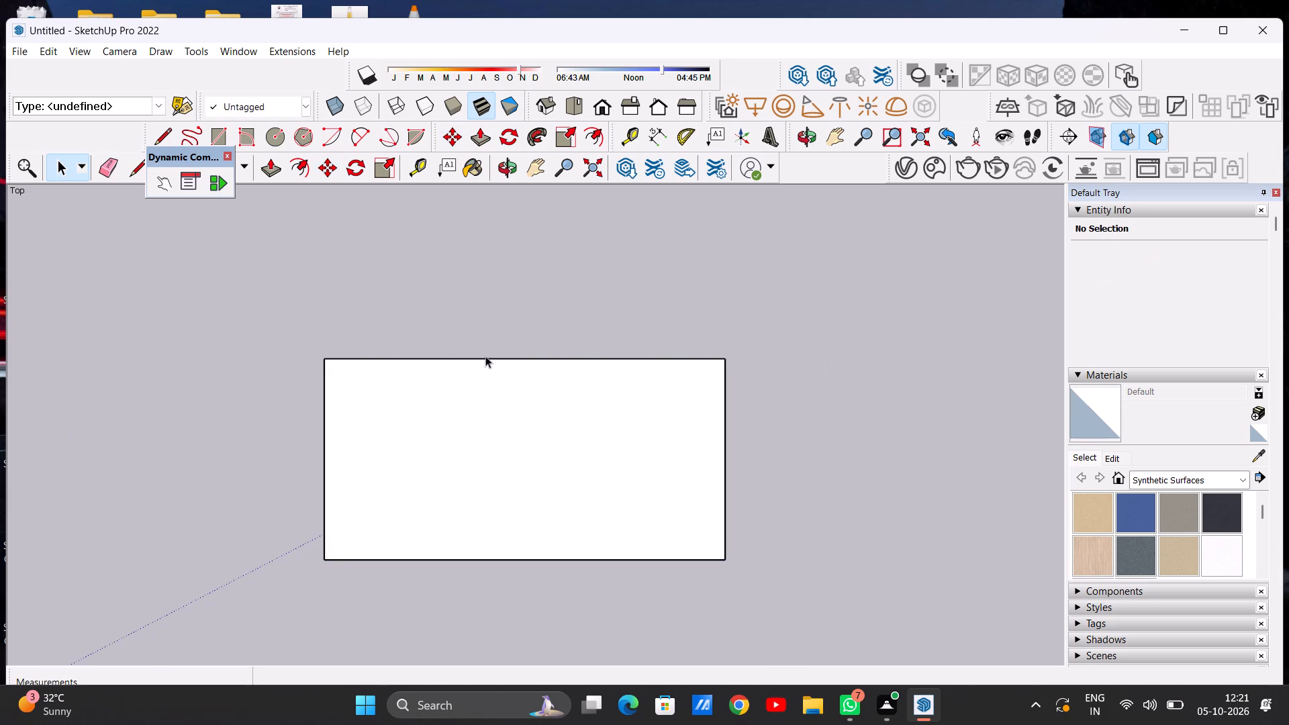
Push/Pull the large base face upward by 9" to form a slab.
{"action": "middle_click_drag", "start_coordinate": [774, 500], "coordinate": [775, 406]}
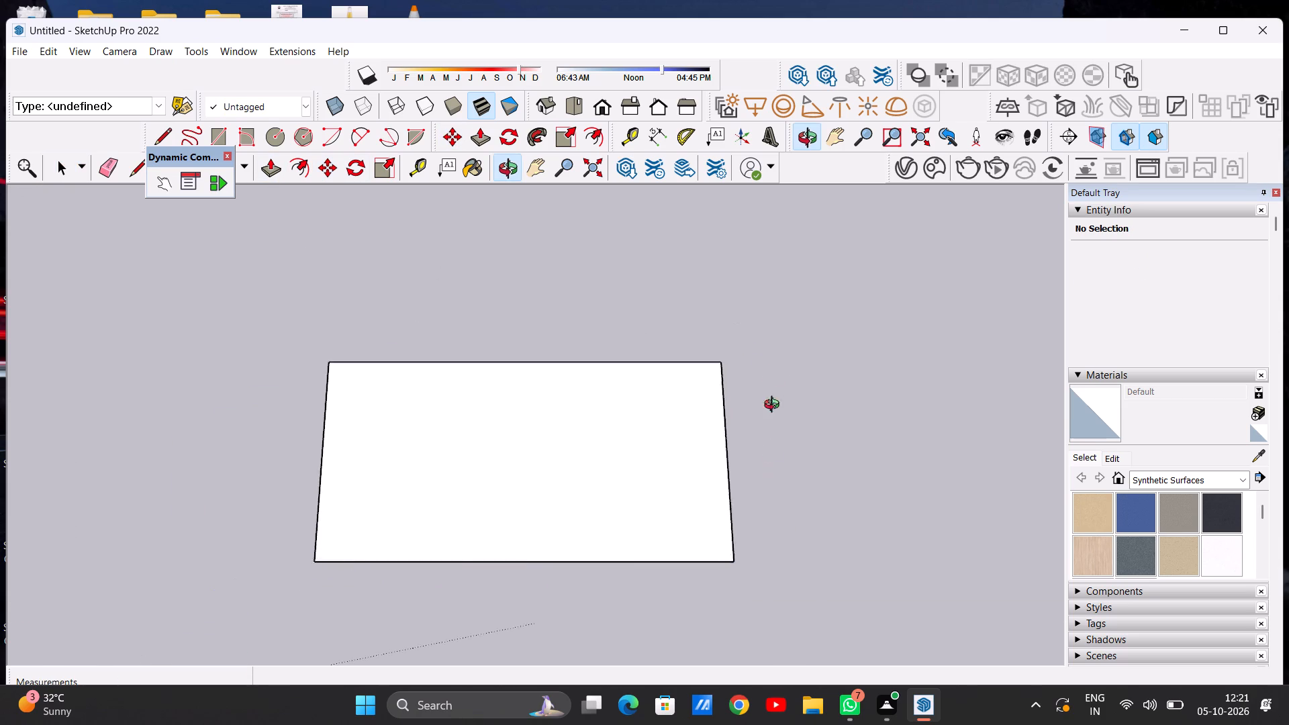
{"action": "middle_click_drag", "start_coordinate": [775, 406], "coordinate": [777, 230]}
{"action": "middle_click_drag", "start_coordinate": [783, 486], "coordinate": [802, 525]}
{"action": "scroll", "coordinate": [796, 534], "scroll_direction": "down", "scroll_amount": 6}
{"action": "left_click", "coordinate": [601, 109]}
{"action": "scroll", "coordinate": [504, 405], "scroll_direction": "down", "scroll_amount": 1}
{"action": "middle_click_drag", "start_coordinate": [504, 405], "coordinate": [497, 439]}
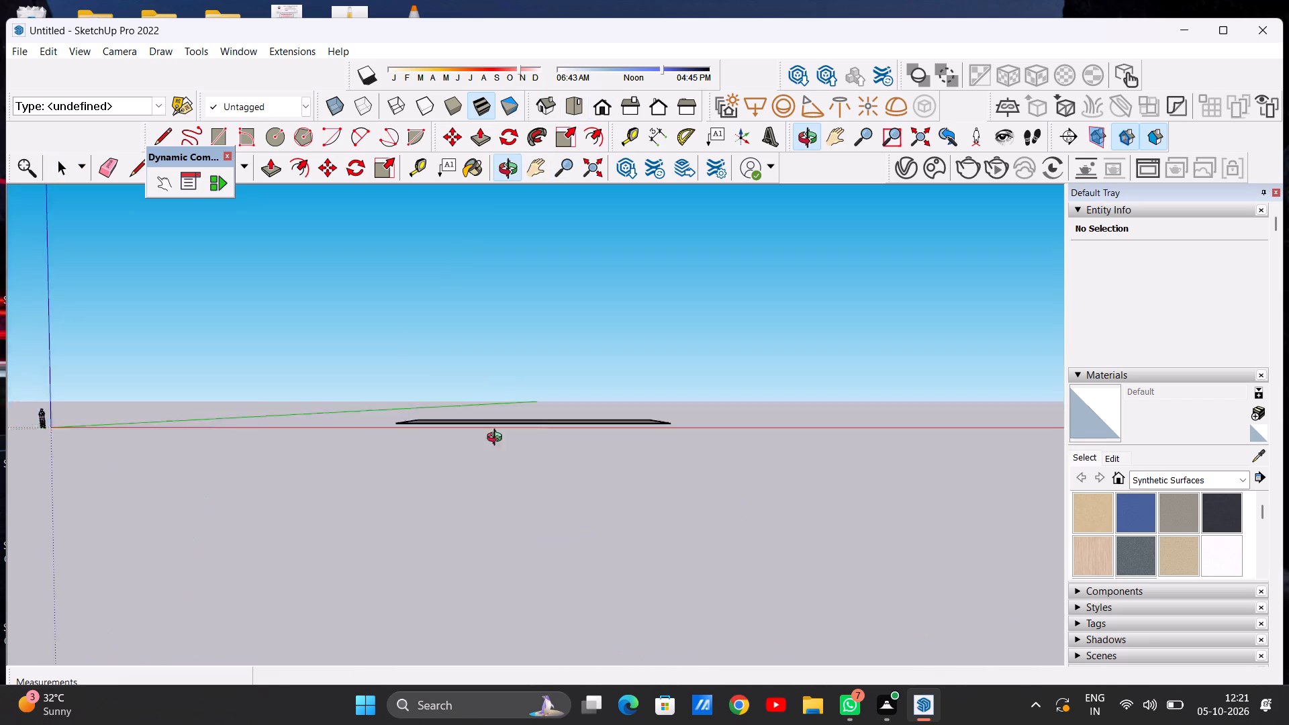
{"action": "middle_click_drag", "start_coordinate": [497, 439], "coordinate": [495, 552]}
{"action": "middle_click_drag", "start_coordinate": [522, 446], "coordinate": [524, 613]}
{"action": "middle_click_drag", "start_coordinate": [491, 434], "coordinate": [496, 546]}
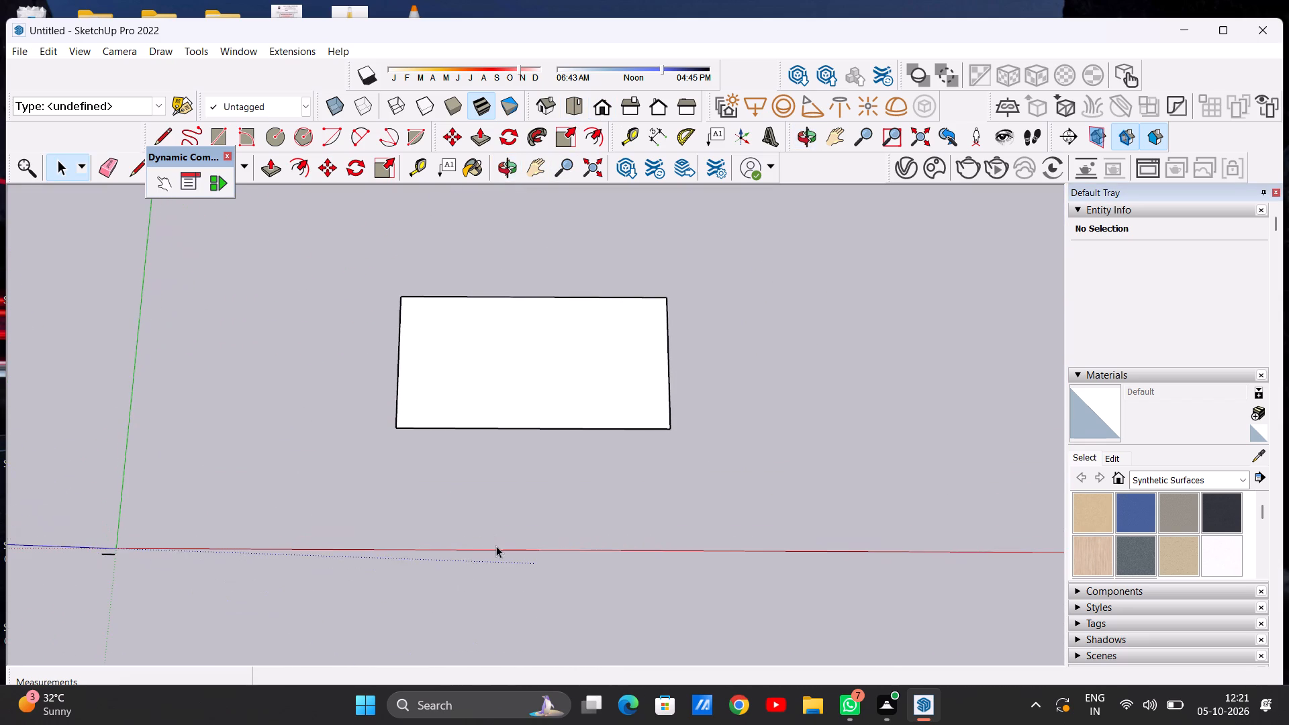
{"action": "middle_click_drag", "start_coordinate": [496, 544], "coordinate": [497, 426]}
{"action": "scroll", "coordinate": [559, 362], "scroll_direction": "up", "scroll_amount": 6}
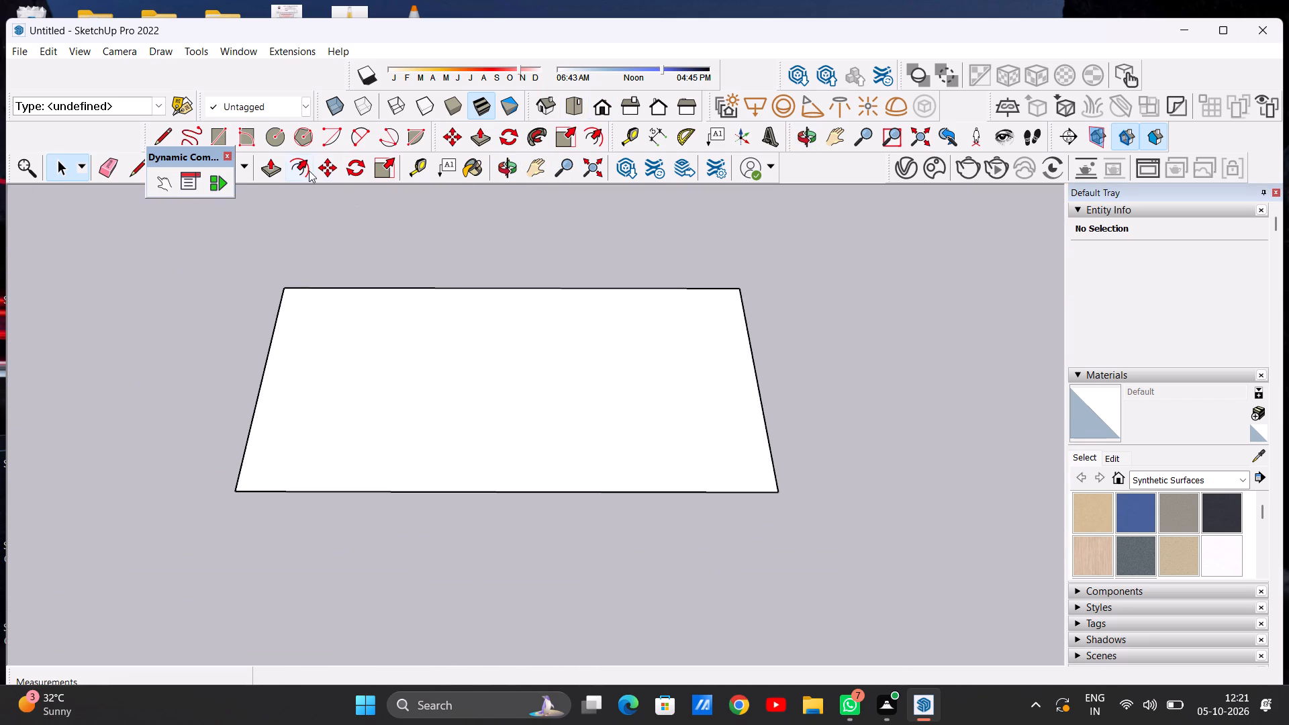
{"action": "left_click", "coordinate": [270, 170]}
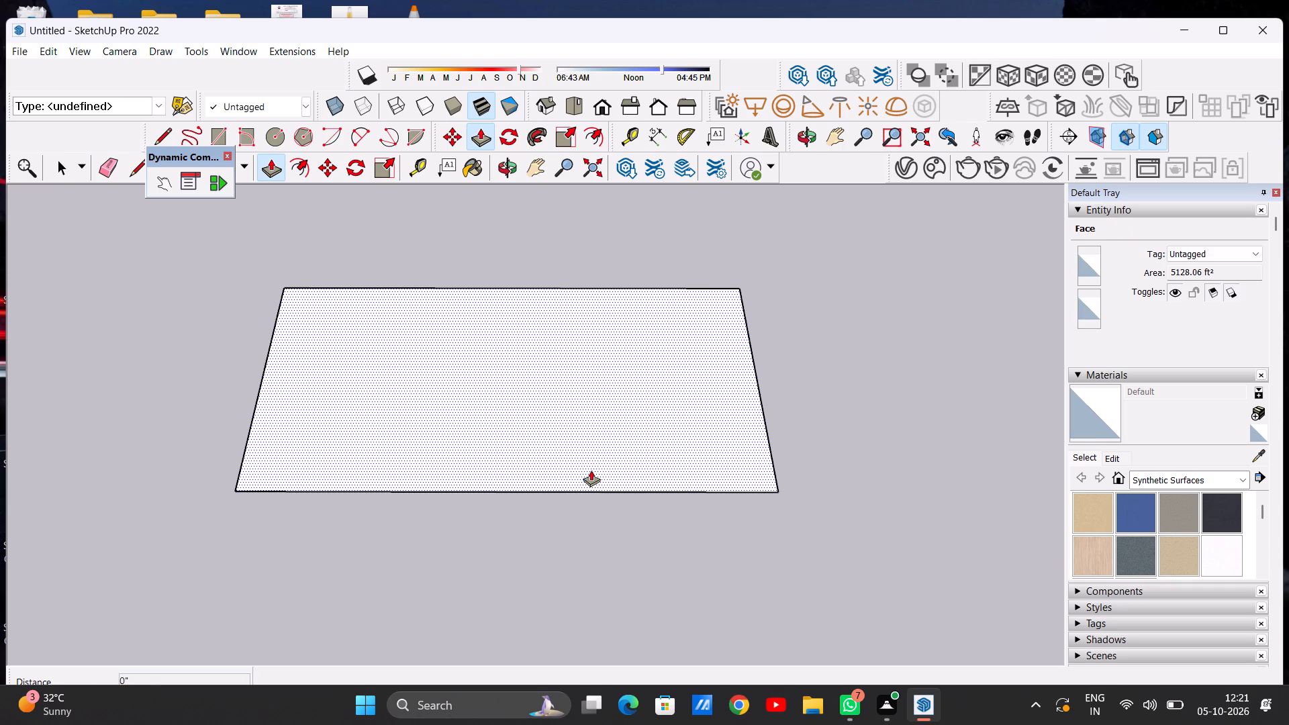
{"action": "left_click", "coordinate": [591, 470]}
{"action": "type", "text": "9\""}
{"action": "key", "text": "Return"}
{"action": "key", "text": "space"}
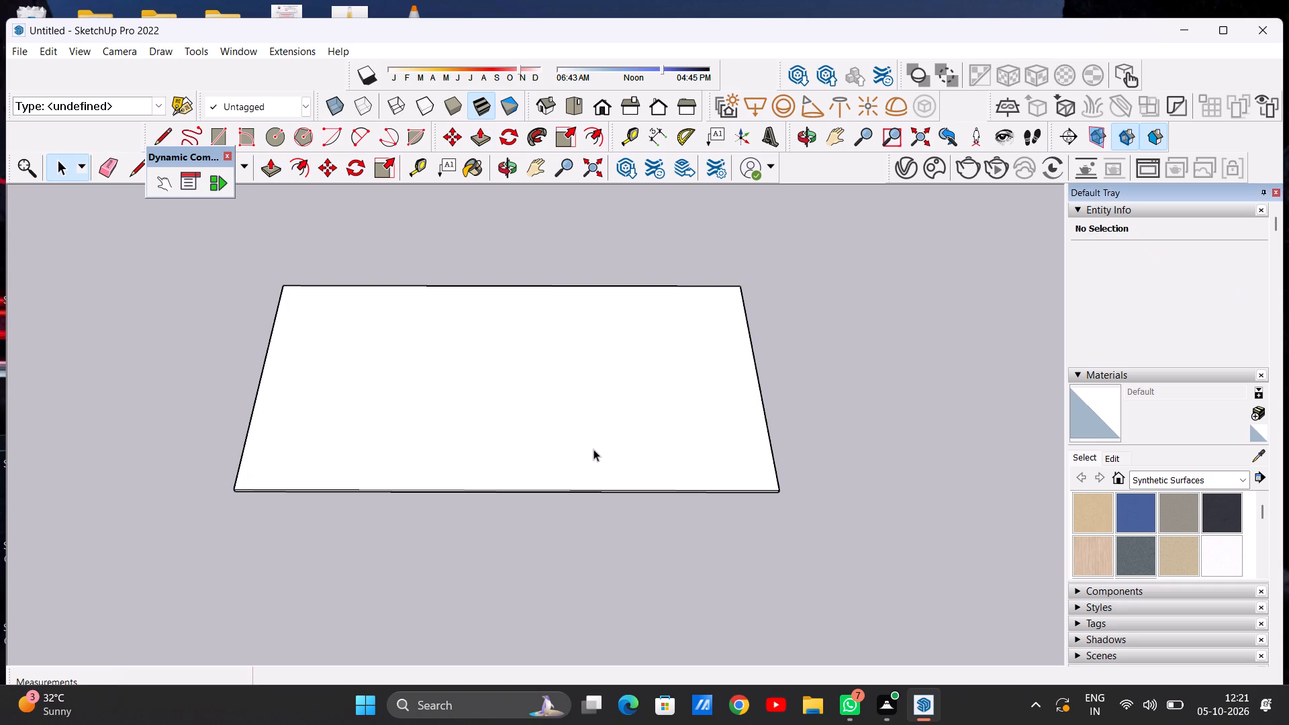
Examine the extruded slab from low side angles and from above.
{"action": "scroll", "coordinate": [593, 449], "scroll_direction": "down", "scroll_amount": 1}
{"action": "middle_click_drag", "start_coordinate": [620, 557], "coordinate": [634, 307]}
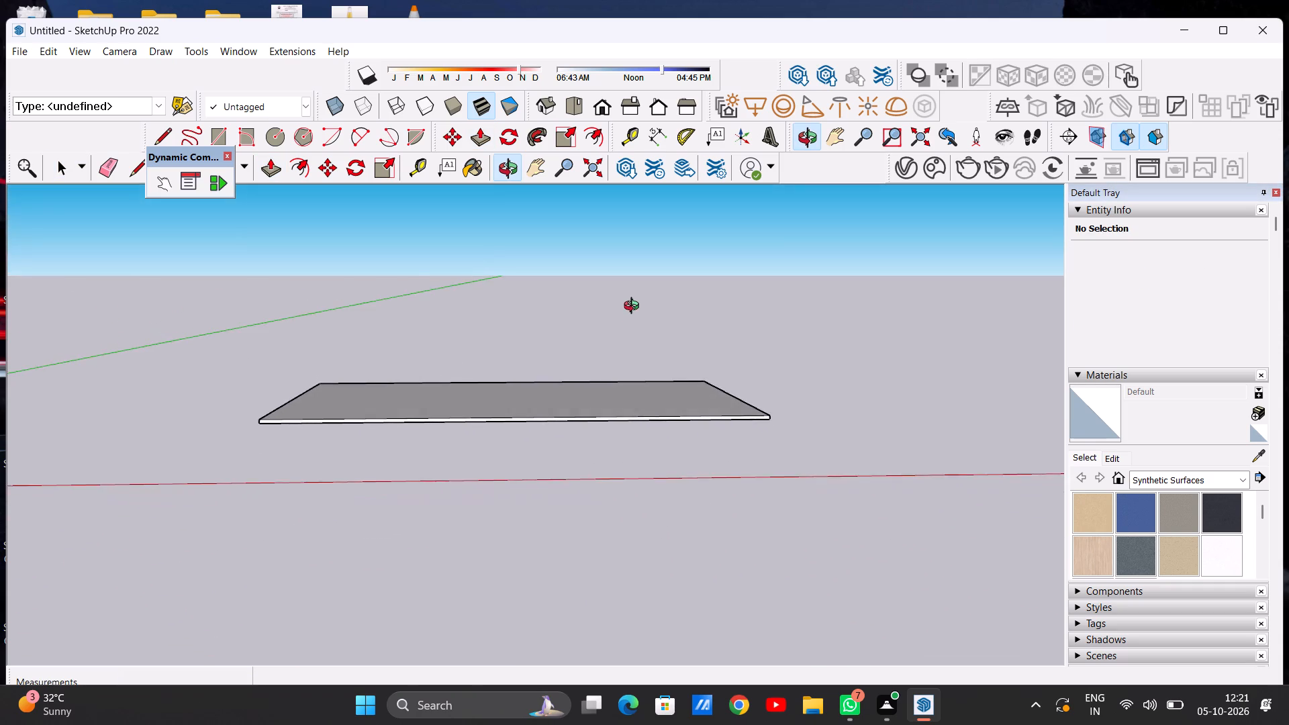
{"action": "middle_click_drag", "start_coordinate": [634, 307], "coordinate": [575, 587]}
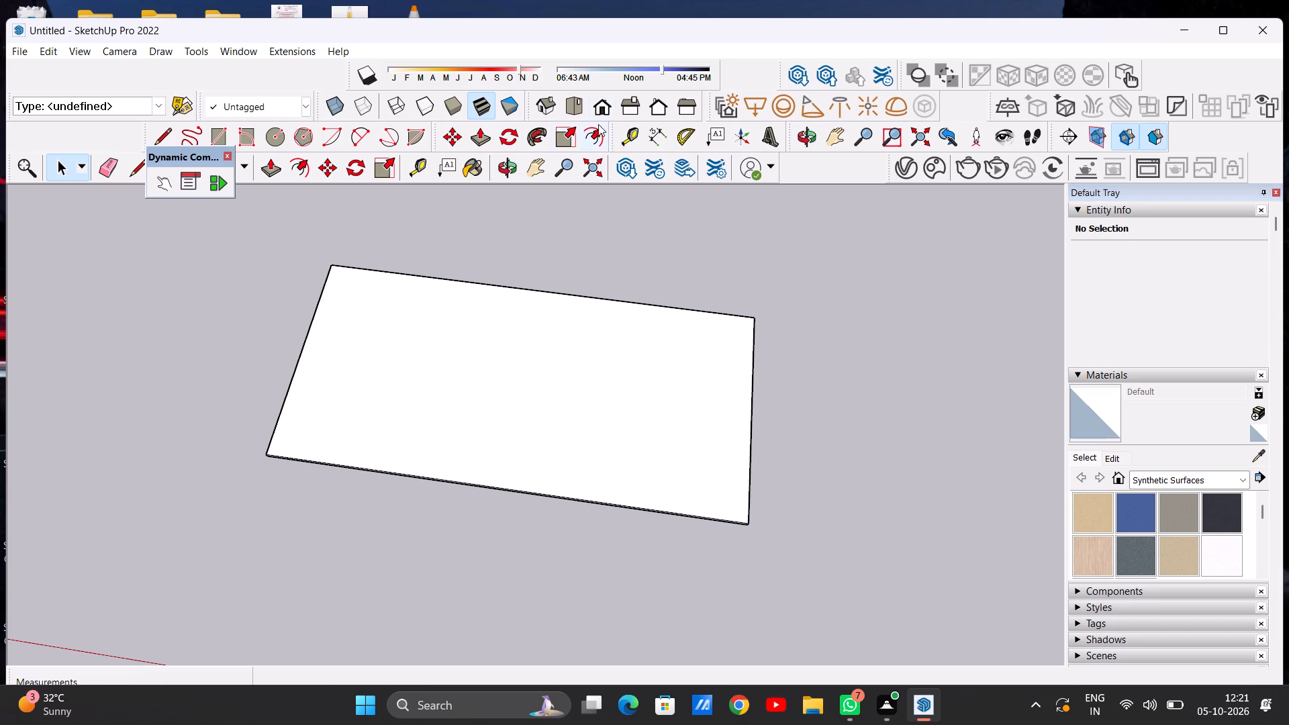
{"action": "left_click", "coordinate": [605, 112]}
{"action": "scroll", "coordinate": [479, 383], "scroll_direction": "down", "scroll_amount": 3}
{"action": "middle_click_drag", "start_coordinate": [501, 370], "coordinate": [493, 577]}
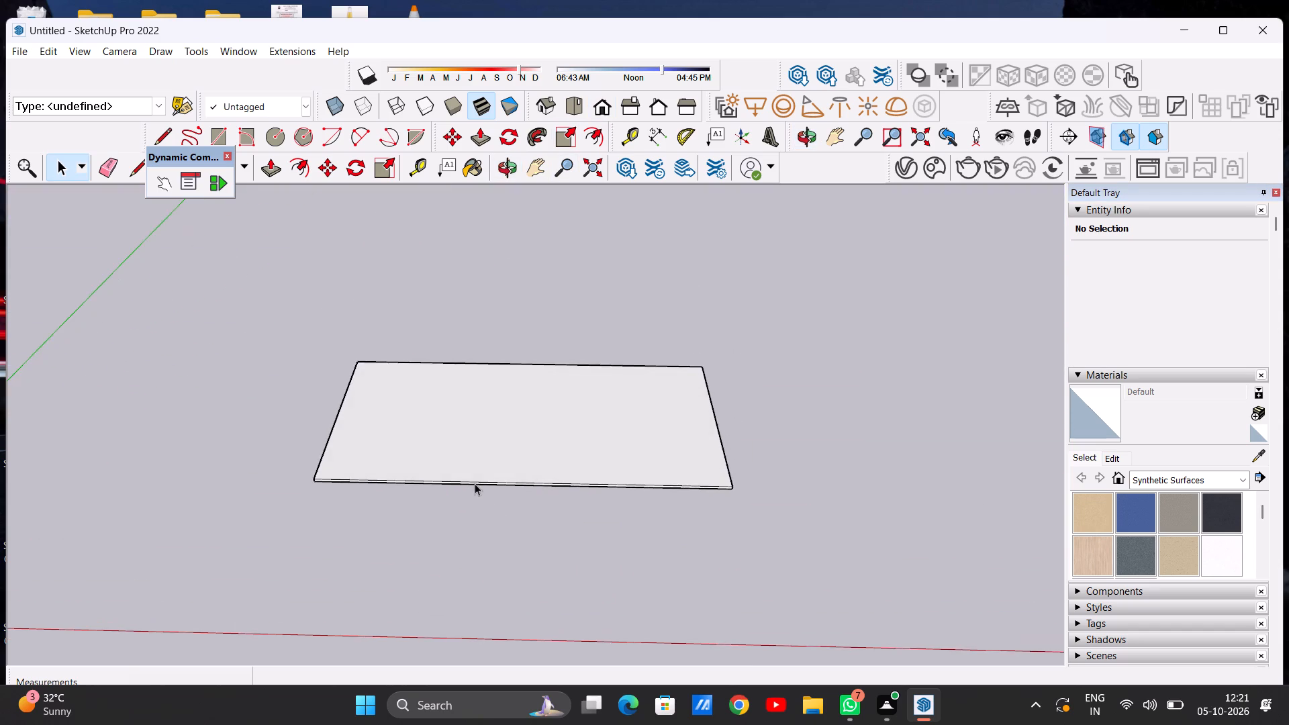
{"action": "middle_click_drag", "start_coordinate": [475, 484], "coordinate": [469, 626]}
{"action": "middle_click_drag", "start_coordinate": [398, 498], "coordinate": [424, 581]}
{"action": "scroll", "coordinate": [685, 346], "scroll_direction": "up", "scroll_amount": 2}
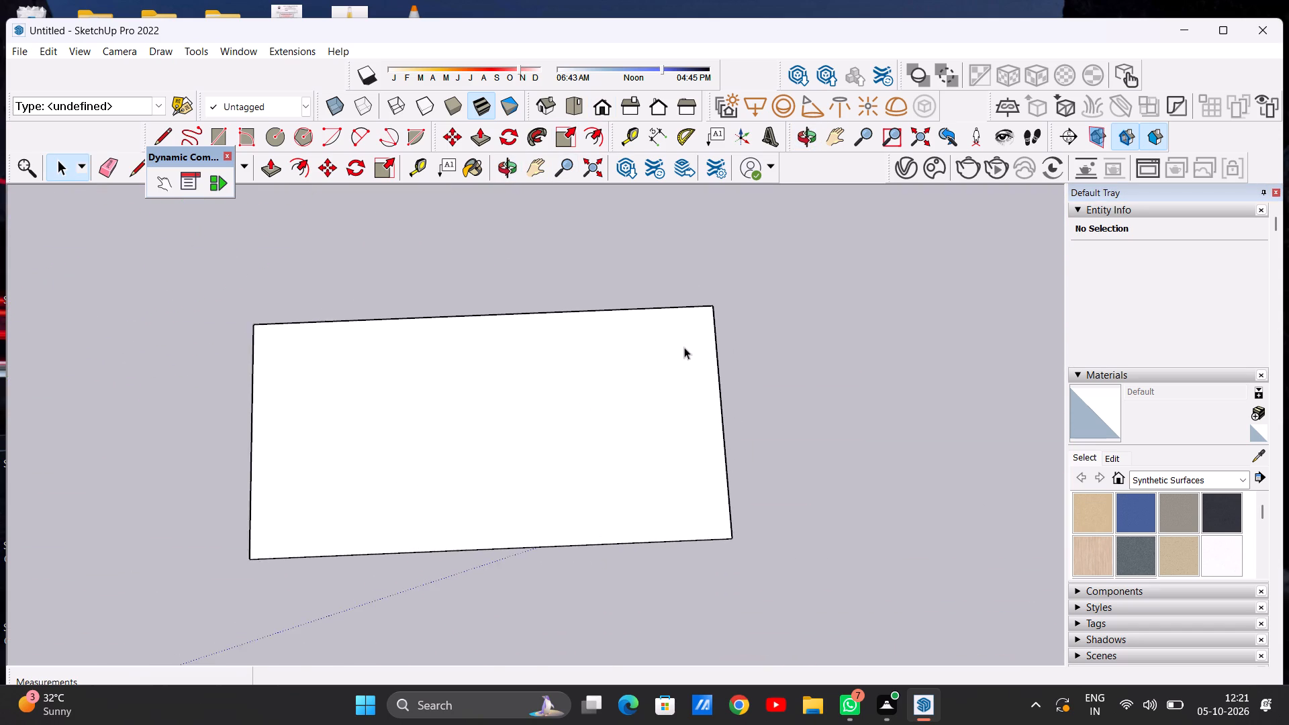
{"action": "middle_click_drag", "start_coordinate": [632, 419], "coordinate": [644, 474]}
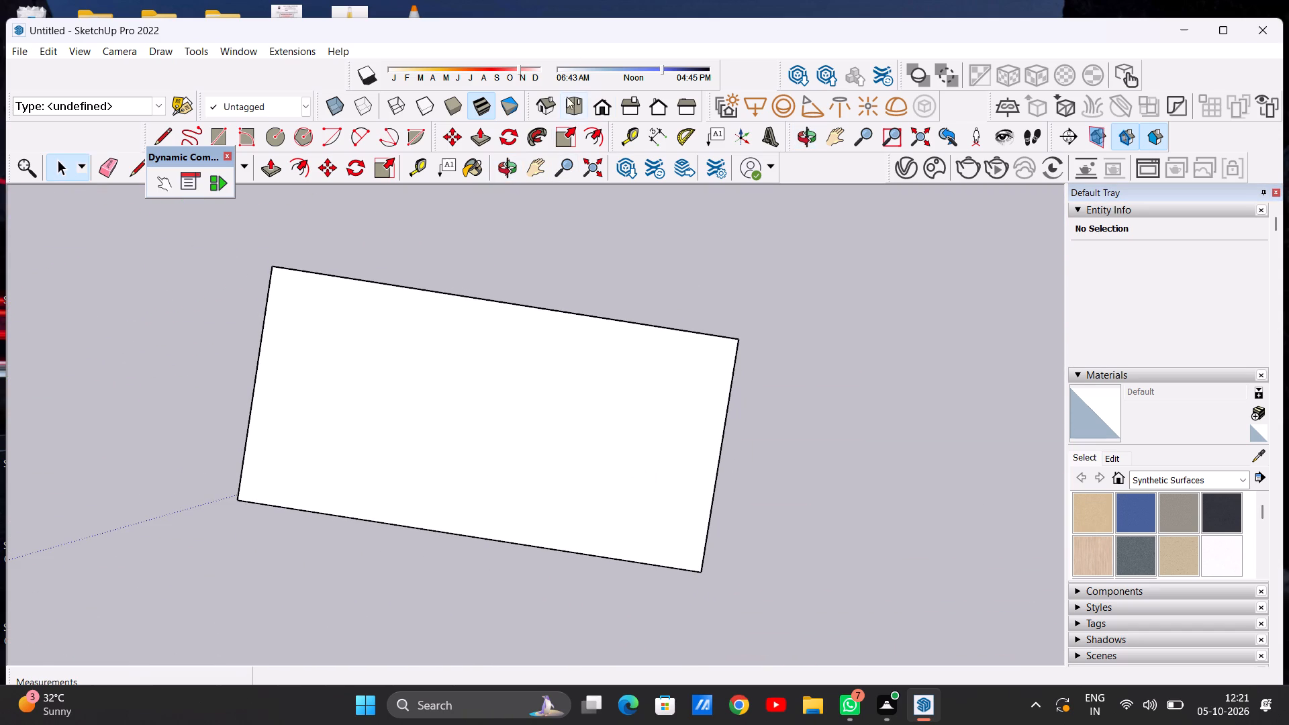
In the top view, offset the outline of the slab's top face inward by 9".
{"action": "left_click", "coordinate": [576, 98]}
{"action": "scroll", "coordinate": [457, 408], "scroll_direction": "down", "scroll_amount": 5}
{"action": "scroll", "coordinate": [286, 403], "scroll_direction": "up", "scroll_amount": 9}
{"action": "scroll", "coordinate": [271, 401], "scroll_direction": "down", "scroll_amount": 3}
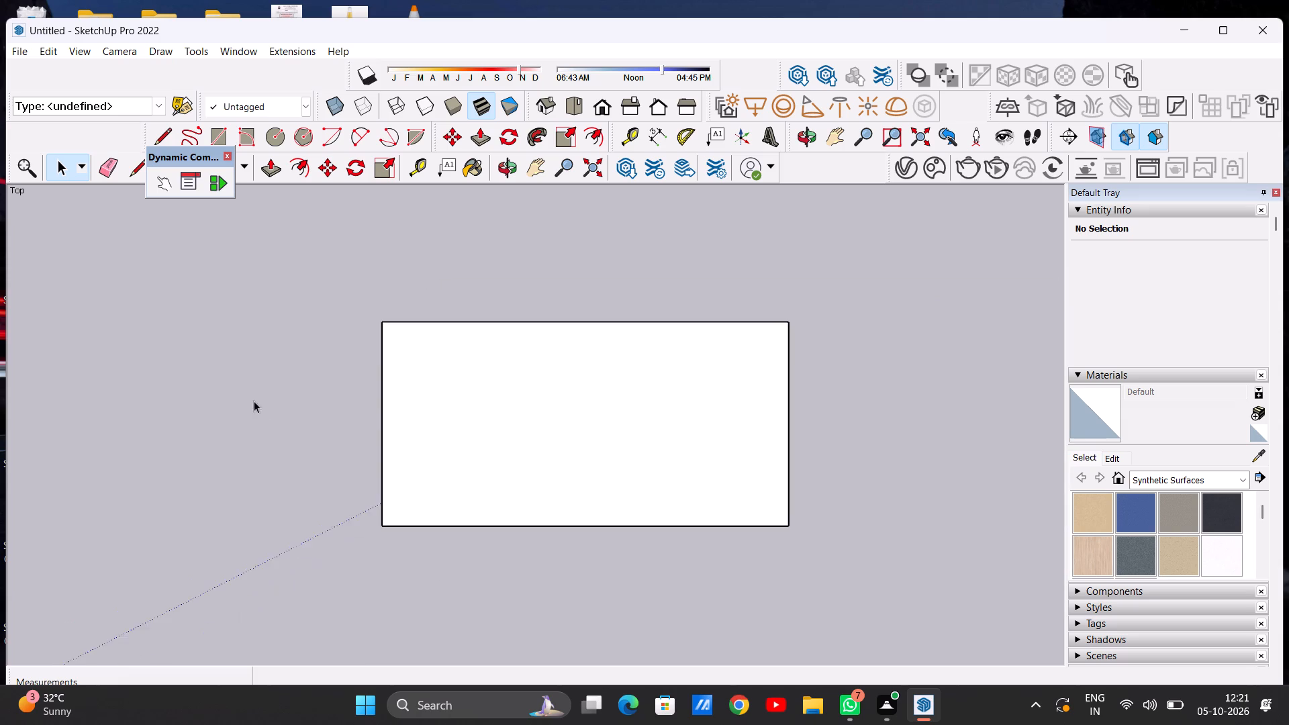
{"action": "scroll", "coordinate": [254, 401], "scroll_direction": "down", "scroll_amount": 5}
{"action": "scroll", "coordinate": [469, 395], "scroll_direction": "up", "scroll_amount": 4}
{"action": "left_click", "coordinate": [303, 164]}
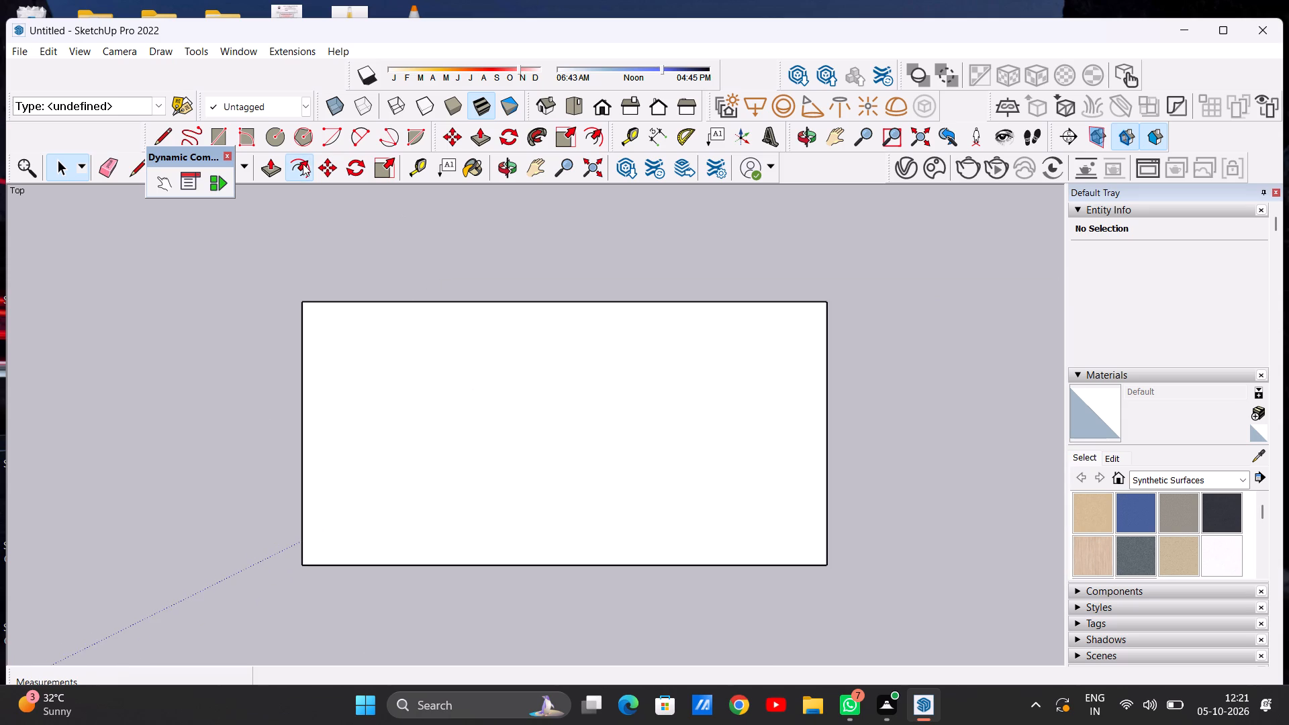
{"action": "left_click", "coordinate": [533, 313]}
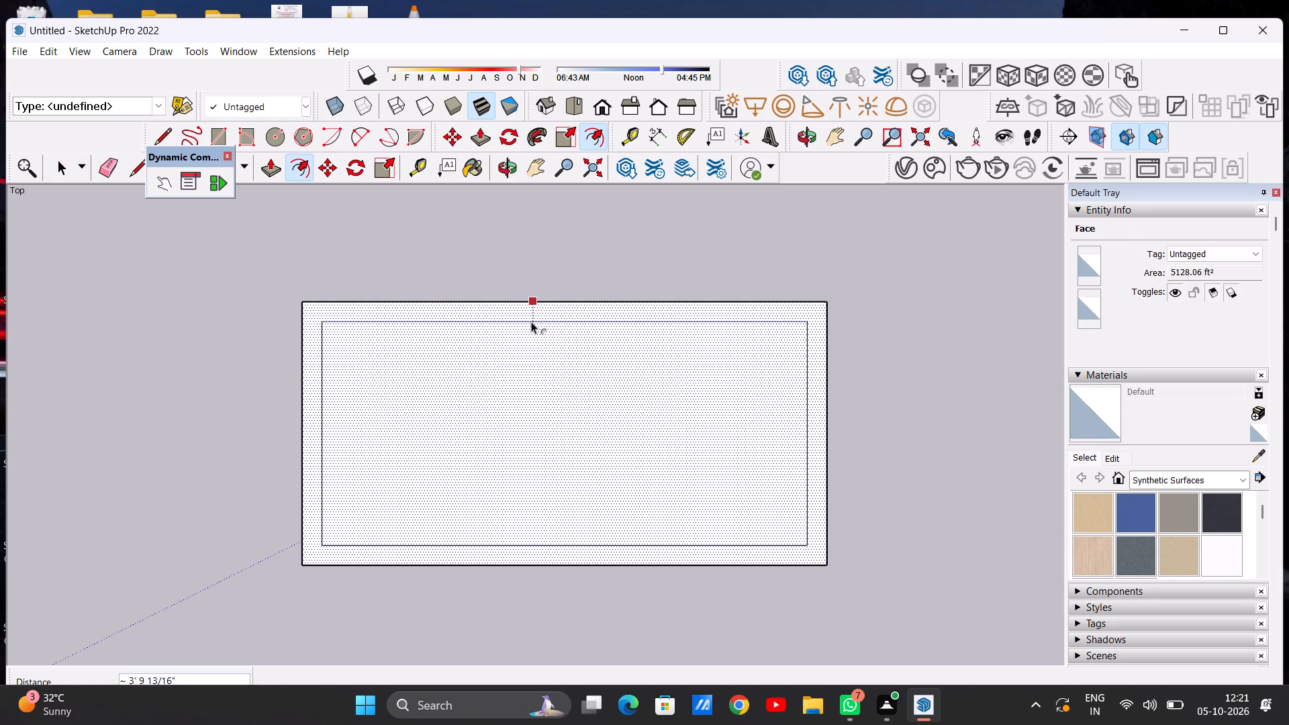
{"action": "key", "text": "9"}
{"action": "key", "text": "shift+quotedbl"}
{"action": "key", "text": "Return"}
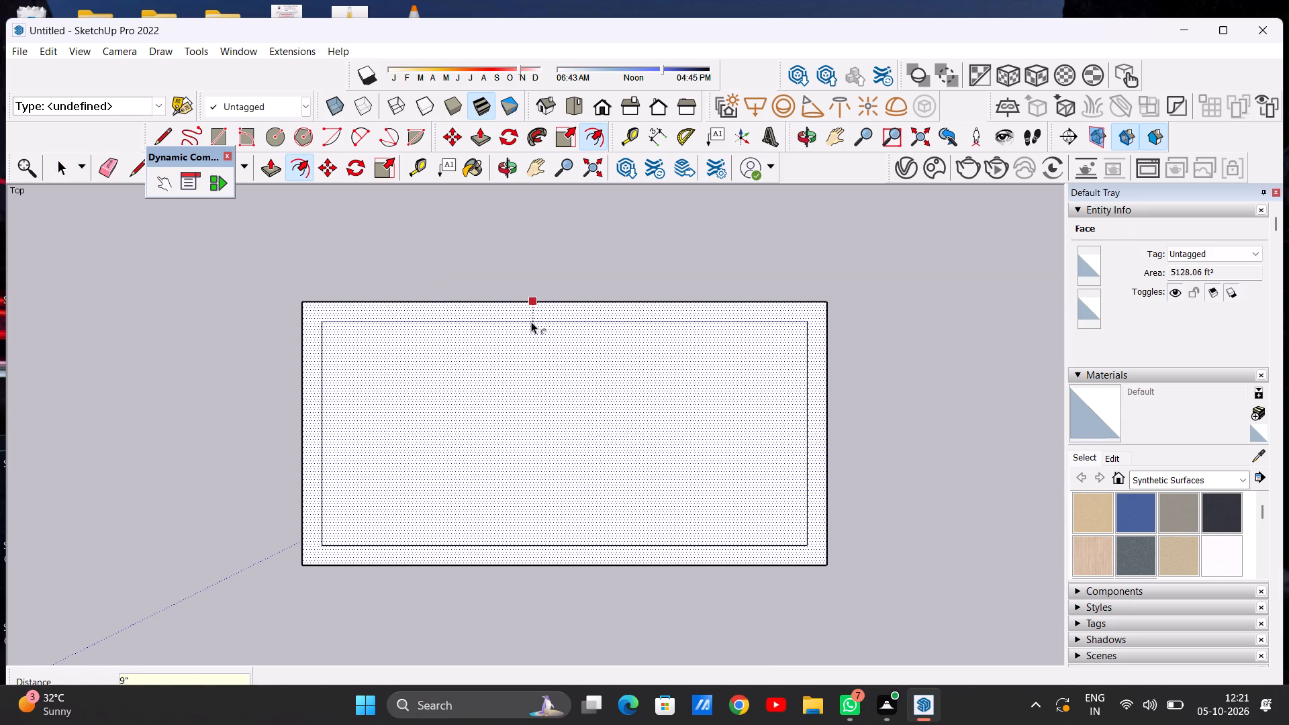
{"action": "key", "text": "space"}
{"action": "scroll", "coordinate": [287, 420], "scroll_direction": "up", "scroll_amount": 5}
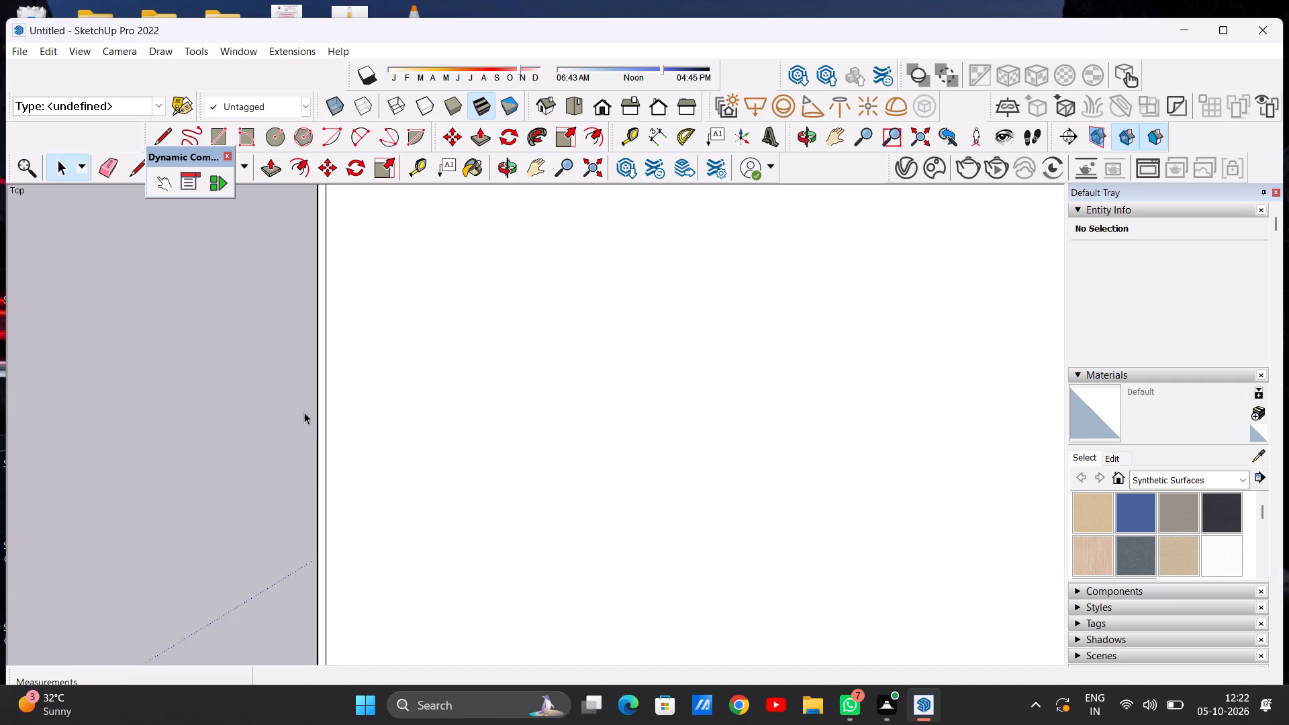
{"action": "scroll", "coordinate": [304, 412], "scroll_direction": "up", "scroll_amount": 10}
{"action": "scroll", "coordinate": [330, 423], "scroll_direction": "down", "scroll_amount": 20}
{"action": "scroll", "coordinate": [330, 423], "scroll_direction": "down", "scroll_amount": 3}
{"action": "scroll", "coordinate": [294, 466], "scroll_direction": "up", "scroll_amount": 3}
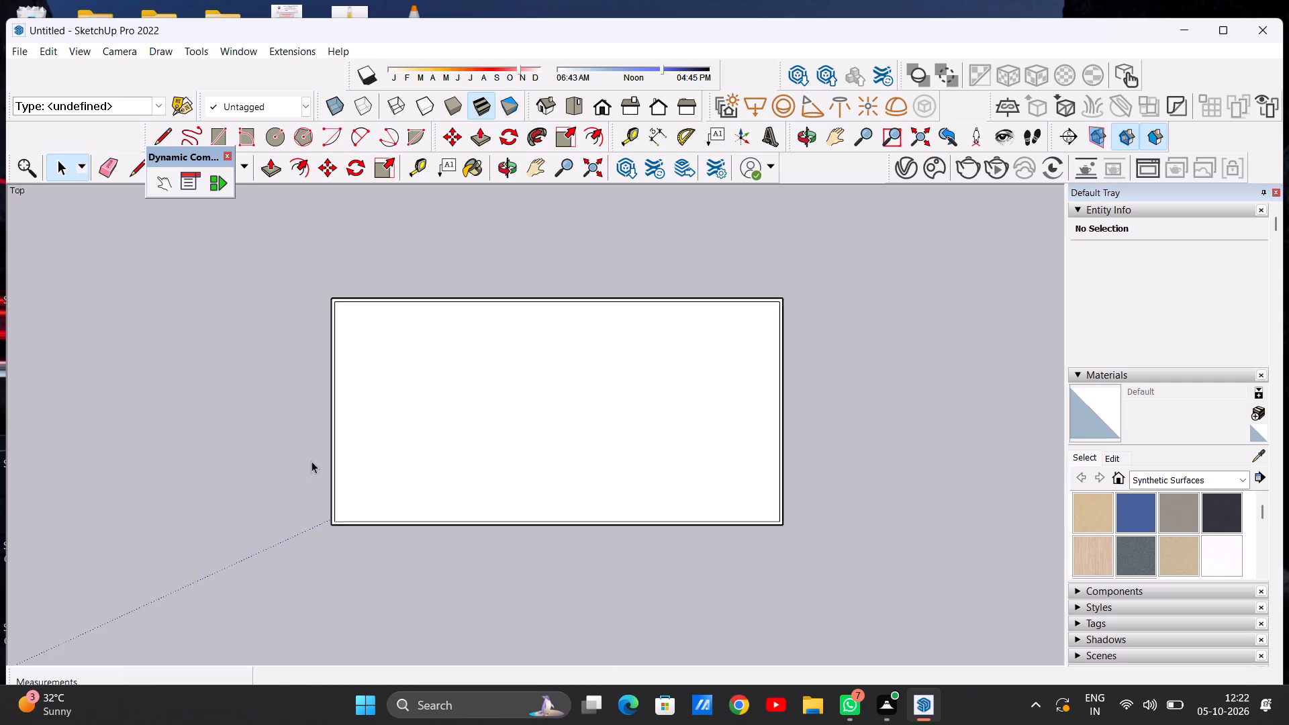
Draw a straight line across the slab's top face, parallel to its long front edge, between the two outer short edges.
{"action": "scroll", "coordinate": [312, 461], "scroll_direction": "up", "scroll_amount": 2}
{"action": "scroll", "coordinate": [450, 434], "scroll_direction": "down", "scroll_amount": 2}
{"action": "scroll", "coordinate": [474, 428], "scroll_direction": "up", "scroll_amount": 2}
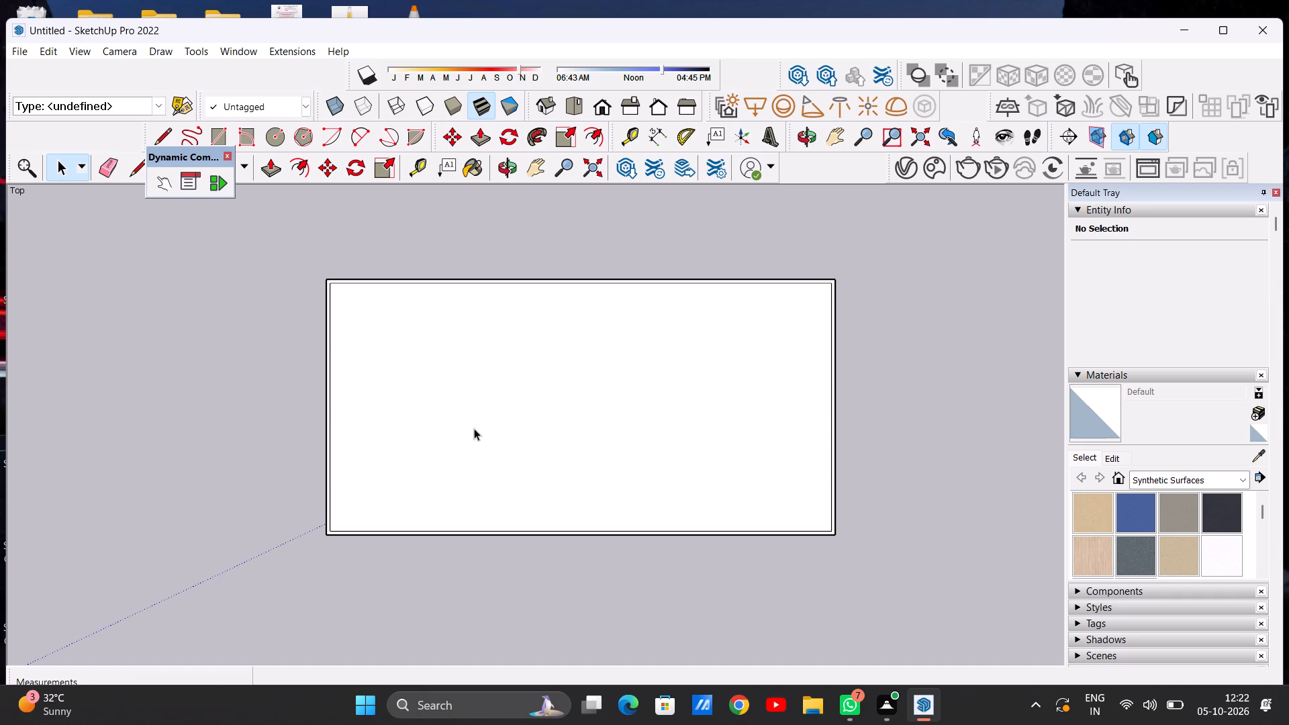
{"action": "scroll", "coordinate": [483, 428], "scroll_direction": "down", "scroll_amount": 3}
{"action": "scroll", "coordinate": [438, 465], "scroll_direction": "up", "scroll_amount": 3}
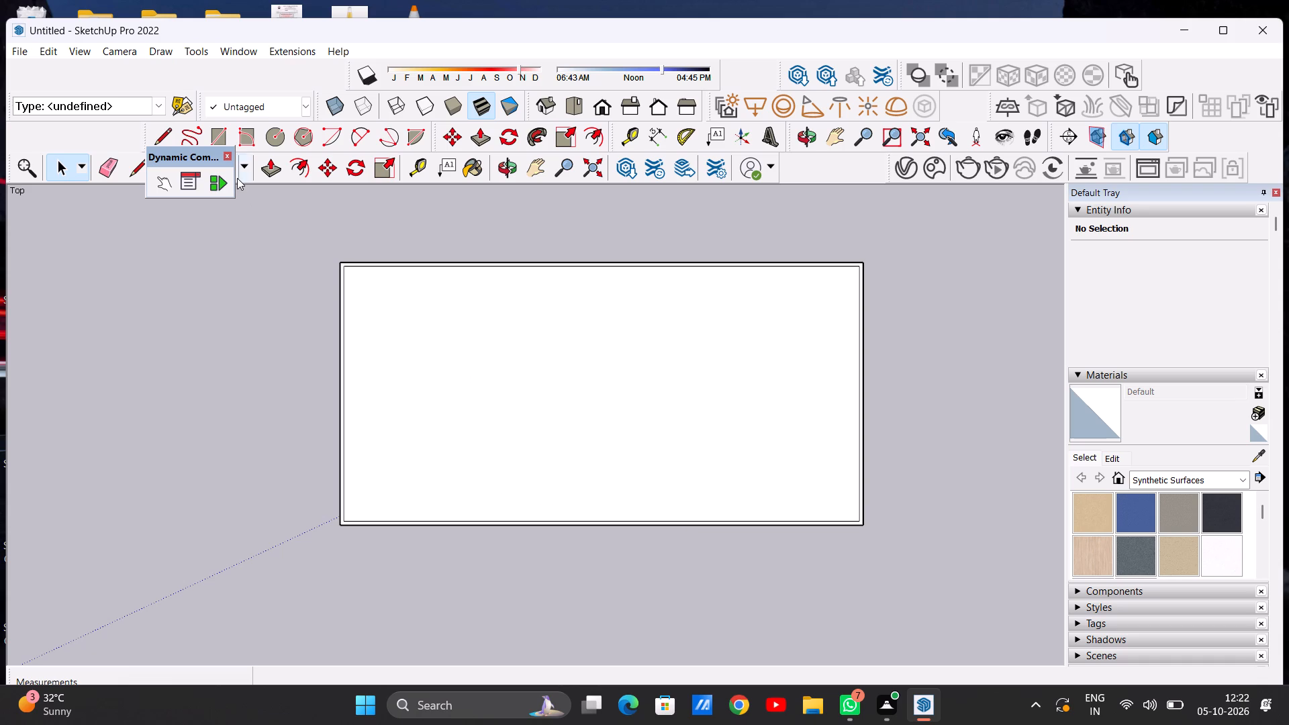
{"action": "left_click", "coordinate": [162, 138]}
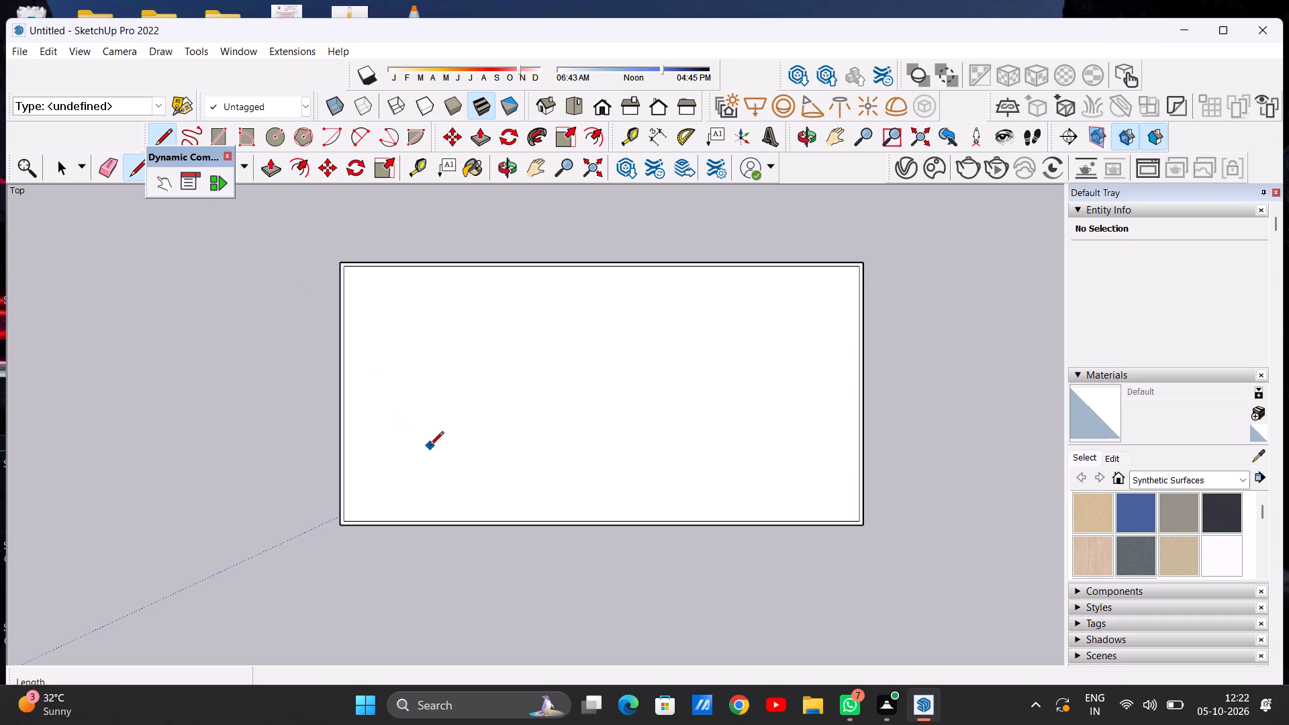
{"action": "left_click", "coordinate": [338, 469]}
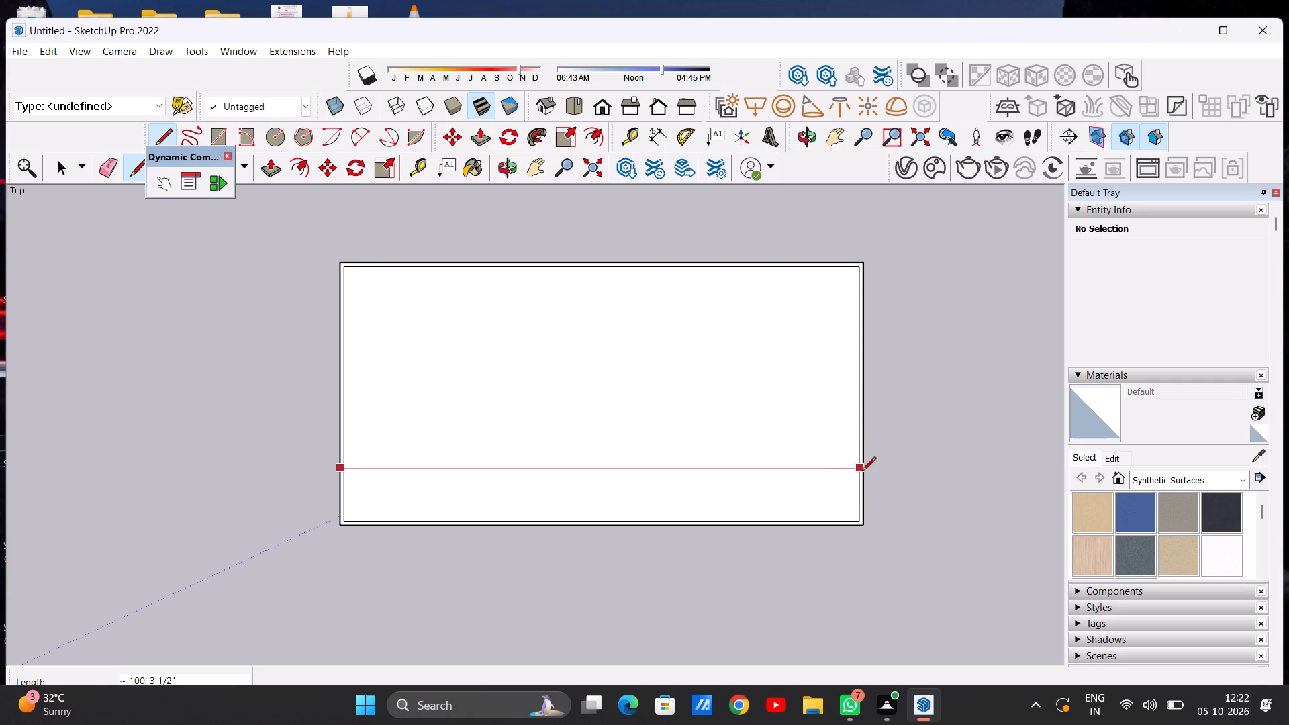
{"action": "left_click", "coordinate": [865, 471]}
{"action": "scroll", "coordinate": [594, 477], "scroll_direction": "down", "scroll_amount": 7}
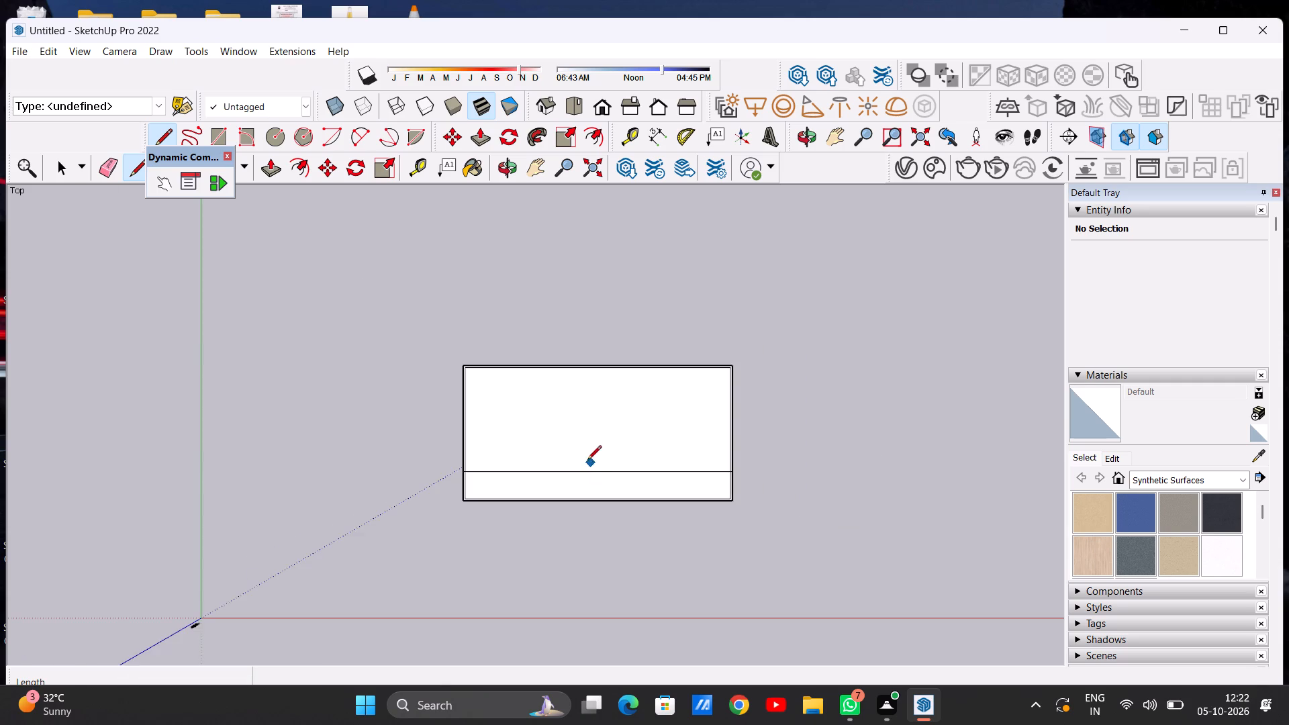
Draw a second parallel line about 99' 6 1/2" long just behind the first, between the inner offset outline's short edges.
{"action": "scroll", "coordinate": [592, 483], "scroll_direction": "up", "scroll_amount": 12}
{"action": "scroll", "coordinate": [581, 498], "scroll_direction": "down", "scroll_amount": 3}
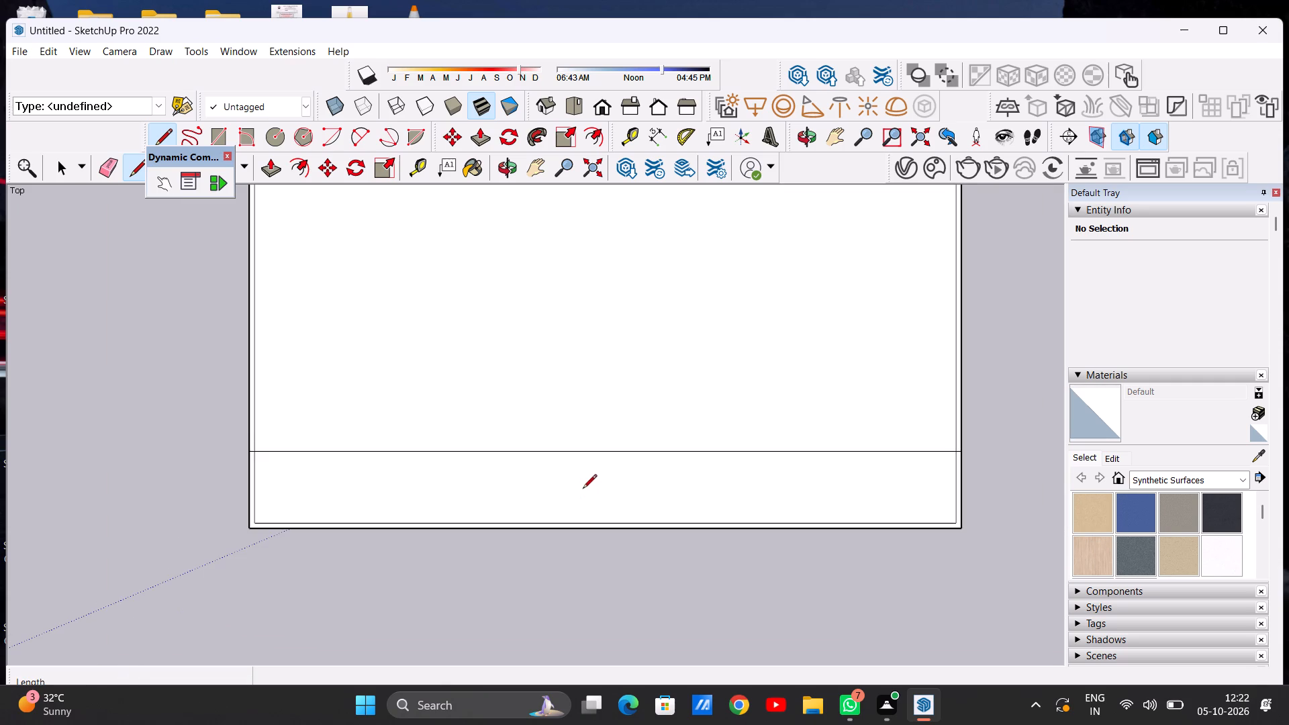
{"action": "scroll", "coordinate": [583, 489], "scroll_direction": "up", "scroll_amount": 1}
{"action": "scroll", "coordinate": [230, 425], "scroll_direction": "up", "scroll_amount": 11}
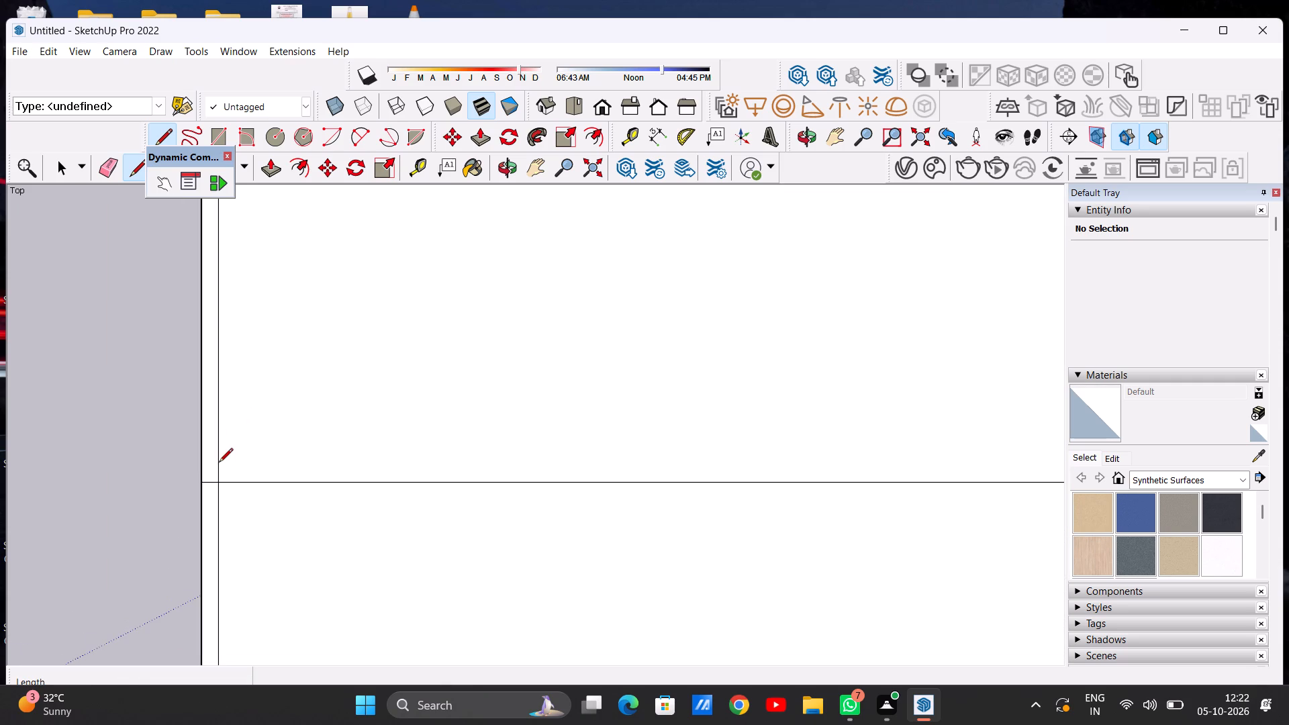
{"action": "left_click", "coordinate": [219, 463]}
{"action": "scroll", "coordinate": [463, 462], "scroll_direction": "down", "scroll_amount": 11}
{"action": "scroll", "coordinate": [548, 448], "scroll_direction": "down", "scroll_amount": 9}
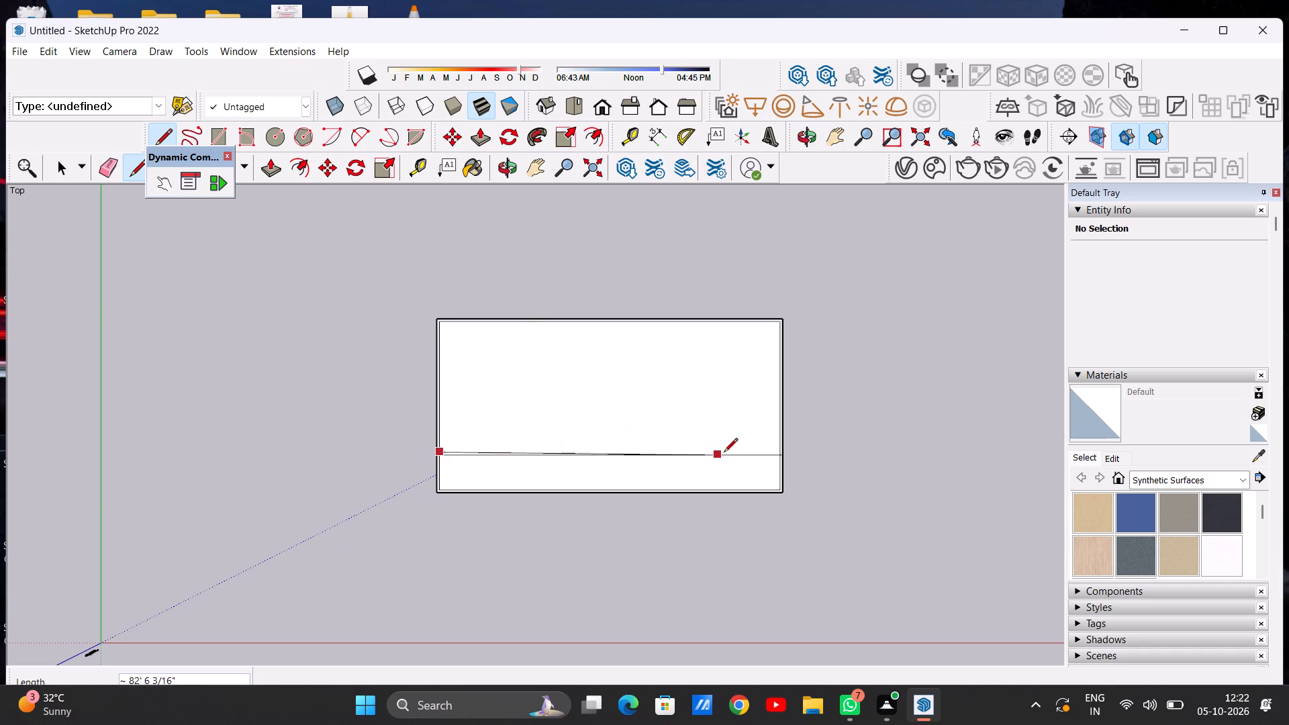
{"action": "scroll", "coordinate": [773, 444], "scroll_direction": "up", "scroll_amount": 13}
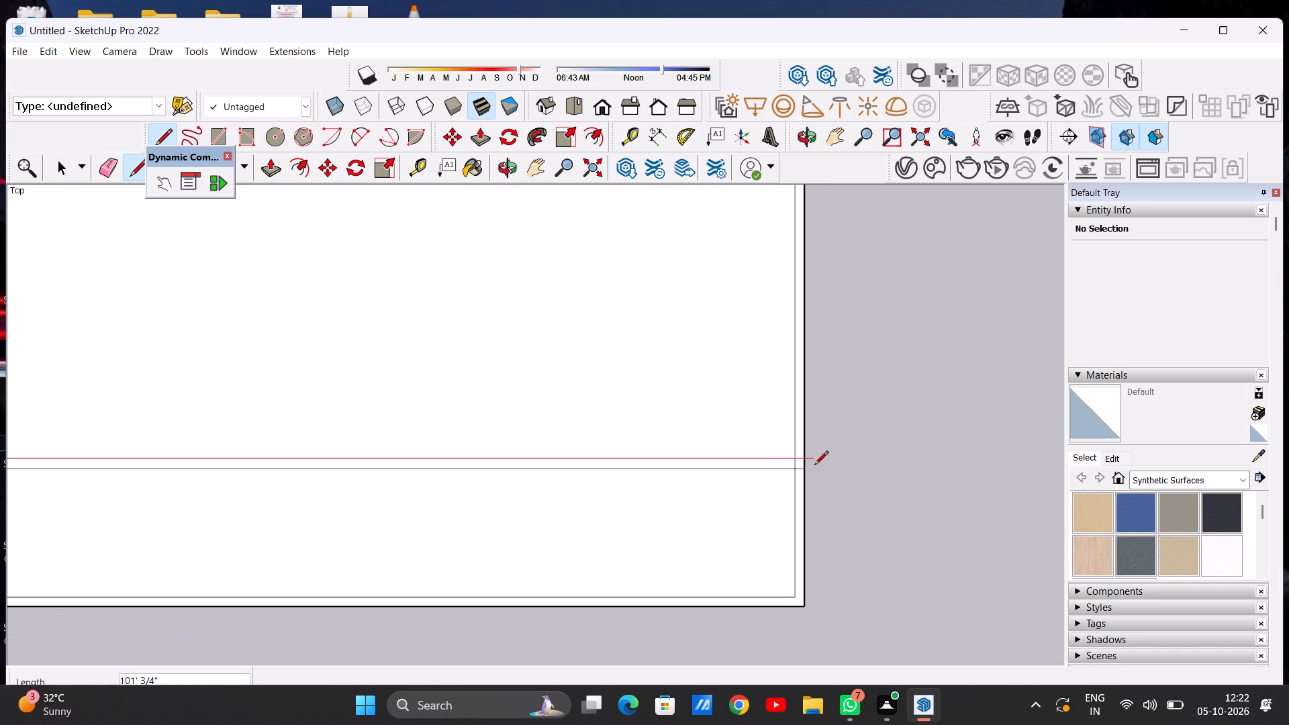
{"action": "left_click", "coordinate": [795, 458]}
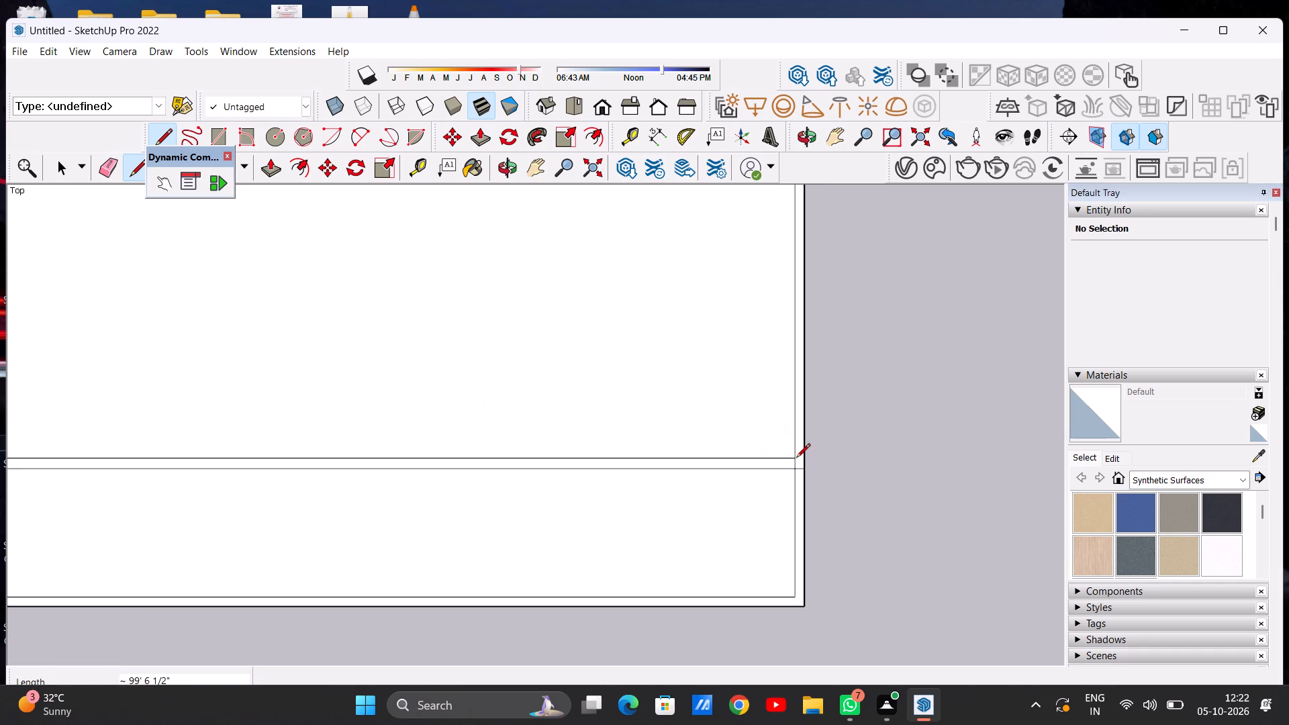
{"action": "key", "text": "space"}
Examine the two parallel cross lines and where they meet the offset border, from above and from tilted views.
{"action": "scroll", "coordinate": [644, 499], "scroll_direction": "down", "scroll_amount": 3}
{"action": "scroll", "coordinate": [651, 496], "scroll_direction": "down", "scroll_amount": 20}
{"action": "scroll", "coordinate": [651, 496], "scroll_direction": "down", "scroll_amount": 1}
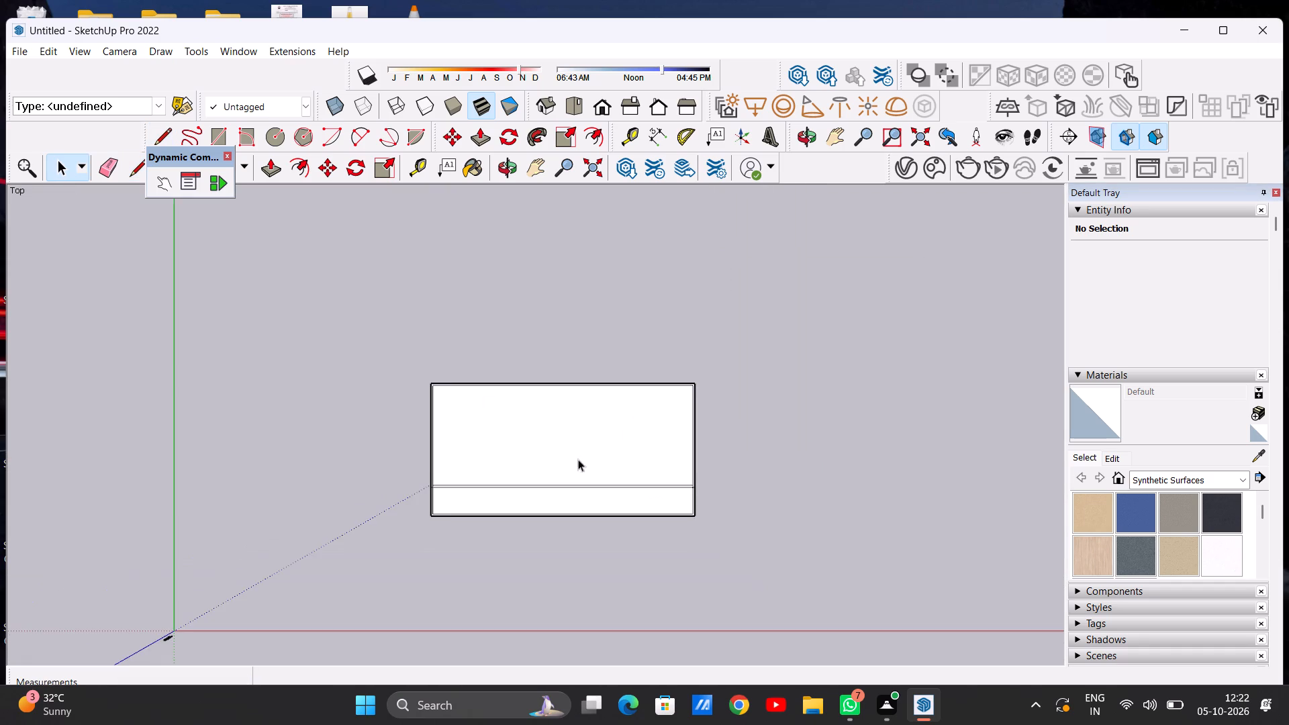
{"action": "scroll", "coordinate": [359, 563], "scroll_direction": "up", "scroll_amount": 8}
{"action": "scroll", "coordinate": [299, 489], "scroll_direction": "down", "scroll_amount": 5}
{"action": "scroll", "coordinate": [563, 412], "scroll_direction": "up", "scroll_amount": 8}
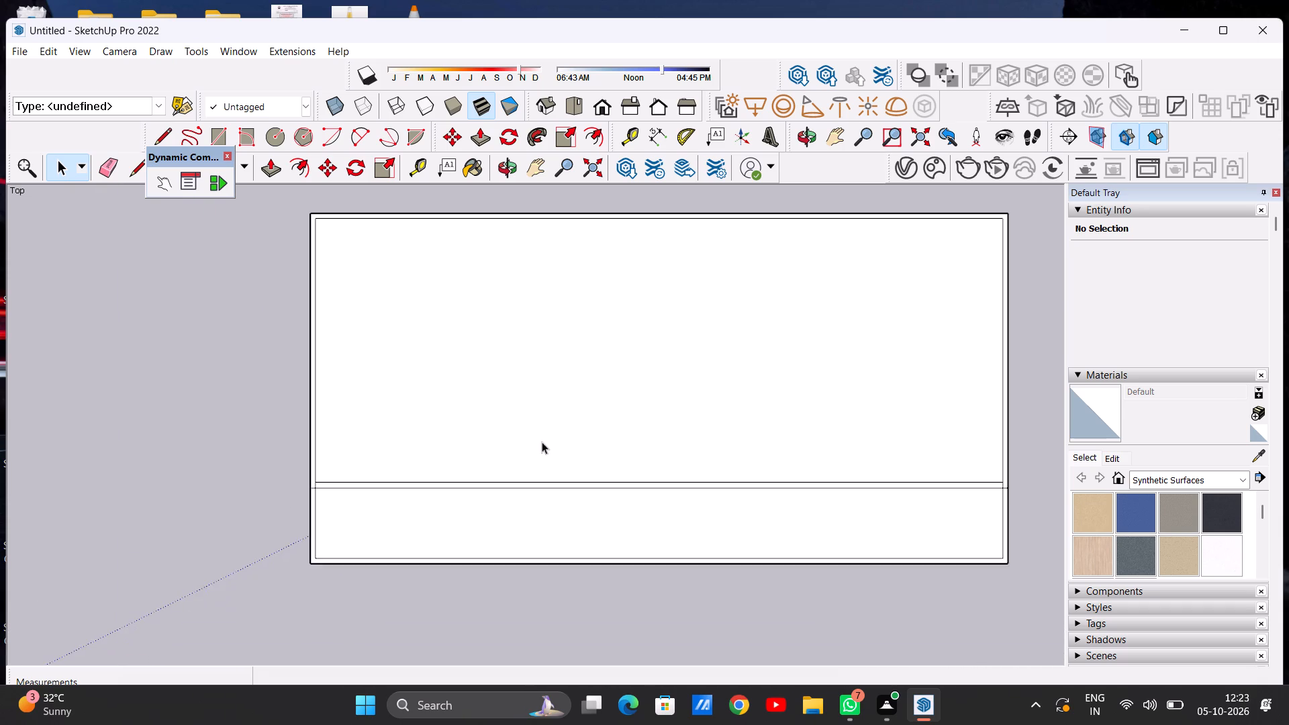
{"action": "scroll", "coordinate": [542, 442], "scroll_direction": "down", "scroll_amount": 4}
{"action": "scroll", "coordinate": [565, 441], "scroll_direction": "up", "scroll_amount": 4}
{"action": "middle_click_drag", "start_coordinate": [551, 584], "coordinate": [561, 413]}
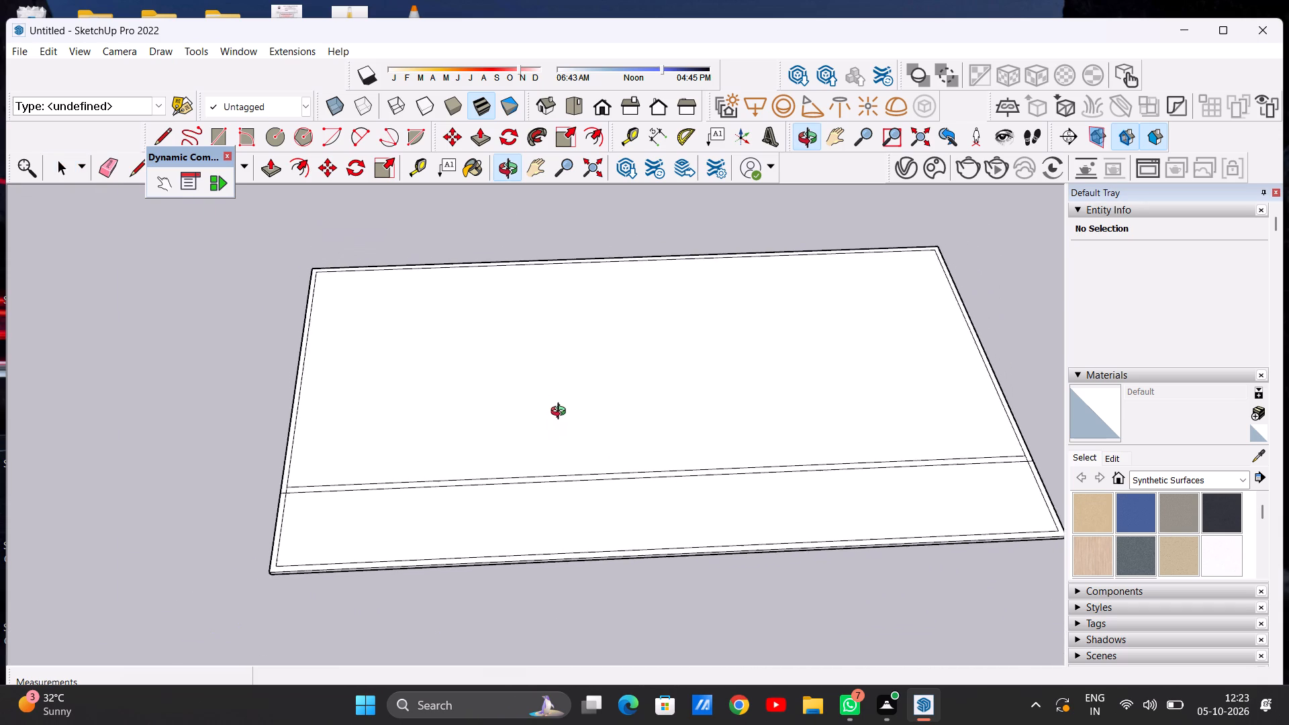
{"action": "middle_click_drag", "start_coordinate": [561, 413], "coordinate": [541, 366]}
{"action": "scroll", "coordinate": [290, 447], "scroll_direction": "up", "scroll_amount": 16}
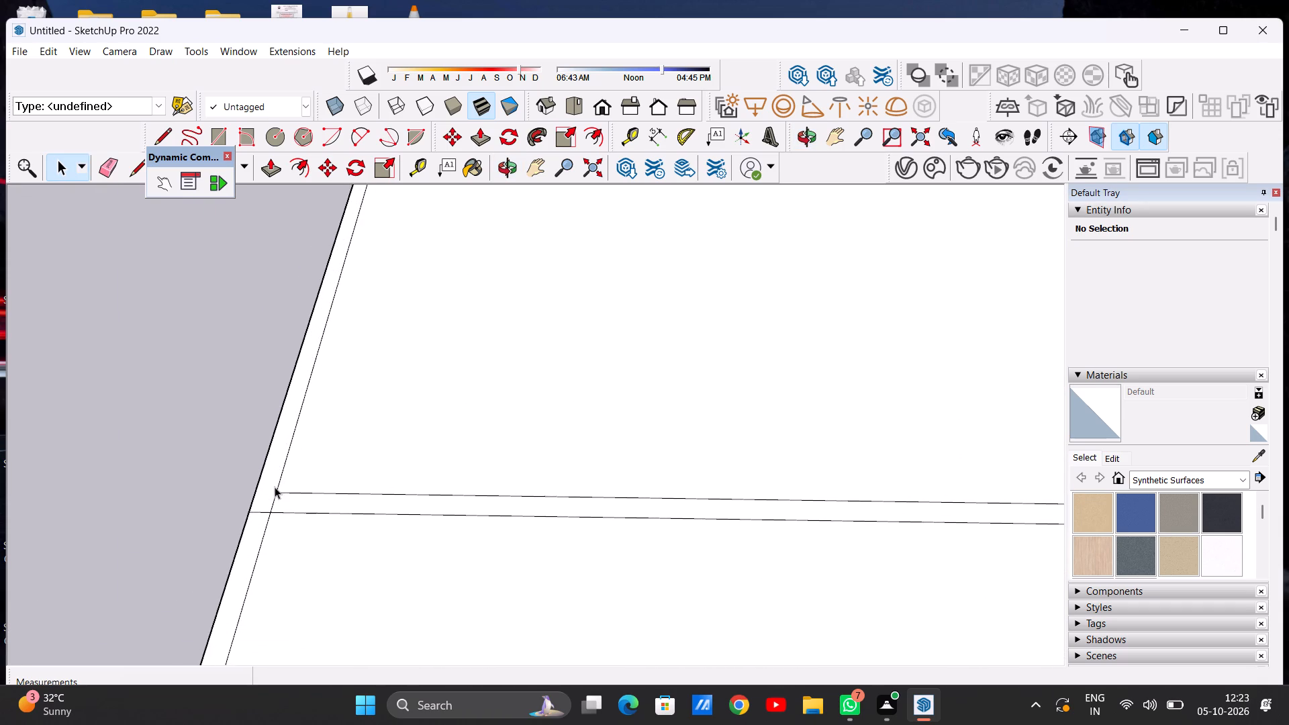
{"action": "scroll", "coordinate": [275, 487], "scroll_direction": "up", "scroll_amount": 13}
{"action": "scroll", "coordinate": [267, 514], "scroll_direction": "down", "scroll_amount": 20}
{"action": "scroll", "coordinate": [267, 514], "scroll_direction": "down", "scroll_amount": 3}
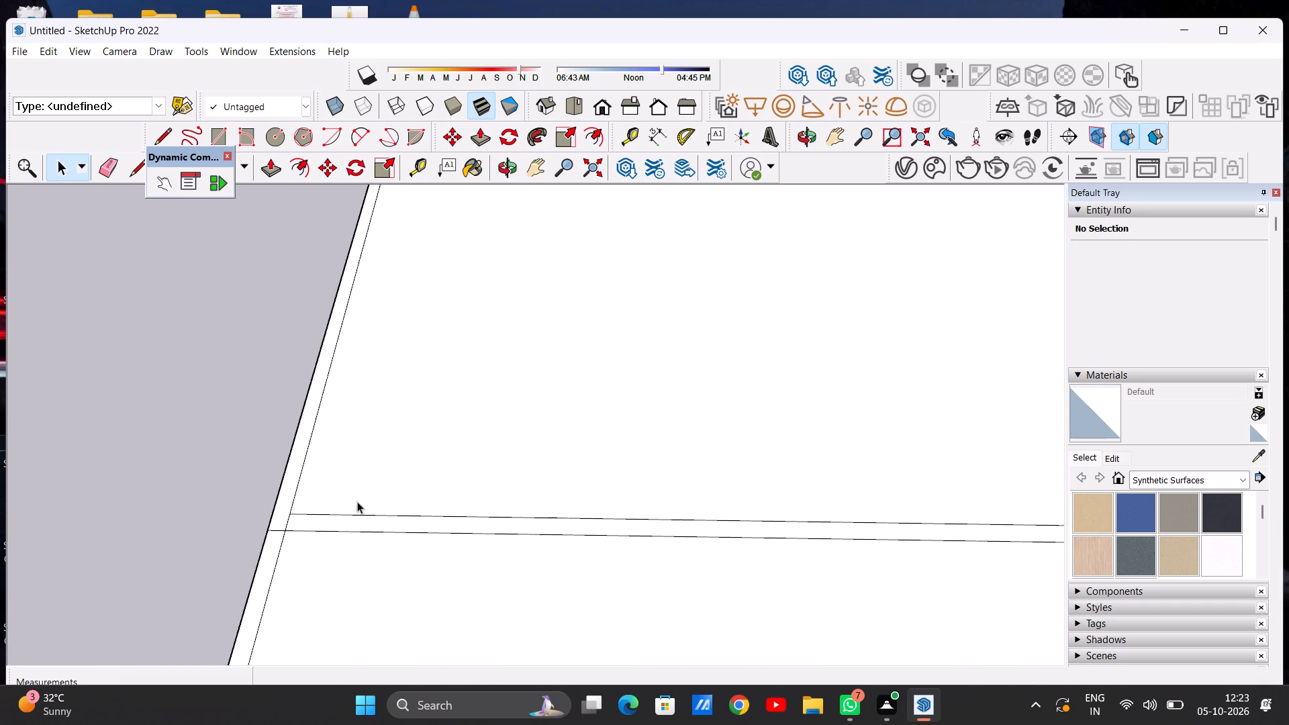
{"action": "scroll", "coordinate": [357, 501], "scroll_direction": "down", "scroll_amount": 19}
{"action": "scroll", "coordinate": [367, 512], "scroll_direction": "up", "scroll_amount": 4}
{"action": "scroll", "coordinate": [299, 505], "scroll_direction": "up", "scroll_amount": 1}
{"action": "middle_click_drag", "start_coordinate": [299, 504], "coordinate": [299, 533]}
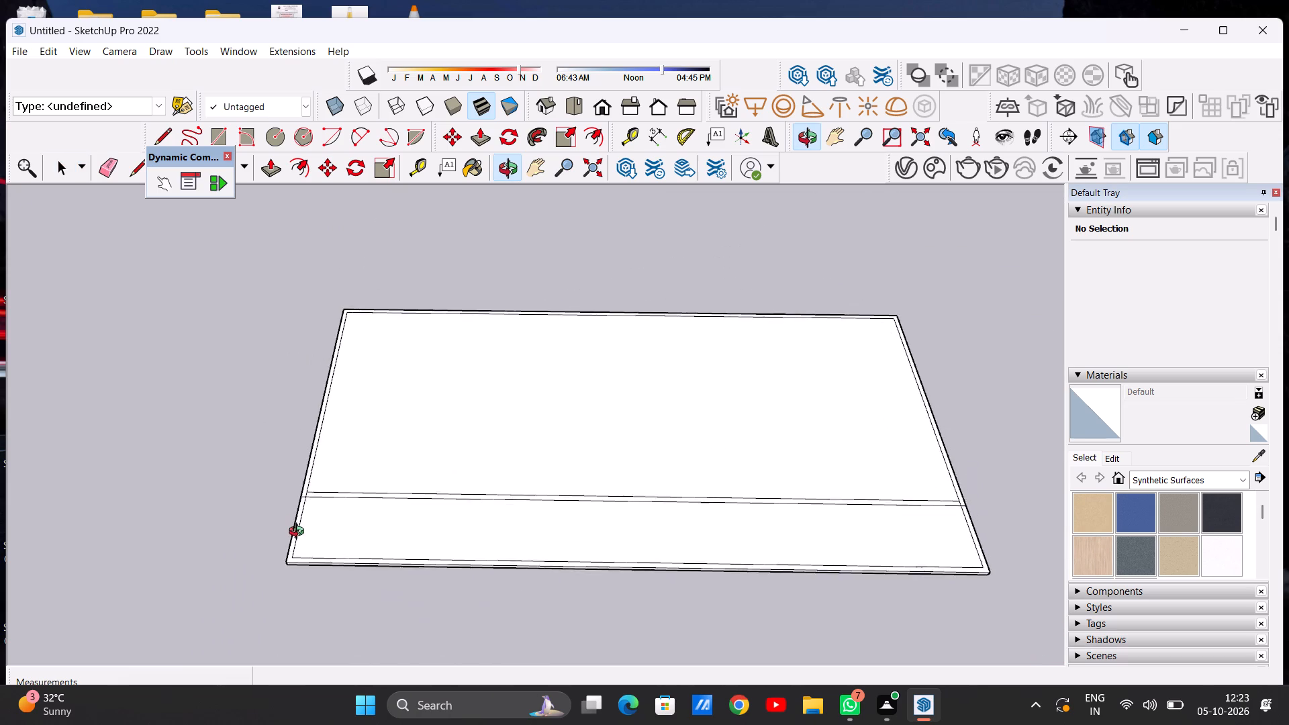
{"action": "middle_click_drag", "start_coordinate": [299, 533], "coordinate": [317, 599]}
{"action": "scroll", "coordinate": [346, 598], "scroll_direction": "down", "scroll_amount": 3}
{"action": "scroll", "coordinate": [499, 534], "scroll_direction": "up", "scroll_amount": 3}
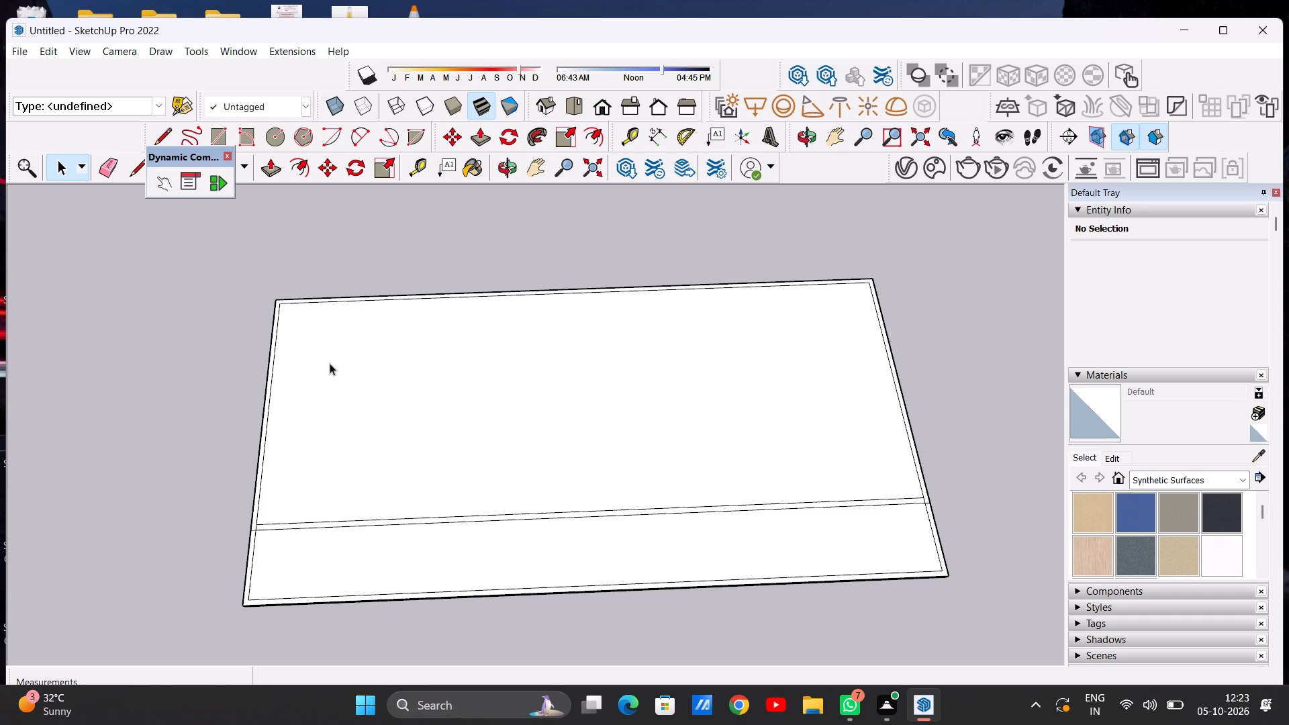
{"action": "scroll", "coordinate": [514, 395], "scroll_direction": "down", "scroll_amount": 12}
{"action": "scroll", "coordinate": [524, 389], "scroll_direction": "down", "scroll_amount": 20}
{"action": "scroll", "coordinate": [524, 389], "scroll_direction": "down", "scroll_amount": 9}
{"action": "scroll", "coordinate": [529, 487], "scroll_direction": "up", "scroll_amount": 6}
{"action": "scroll", "coordinate": [442, 511], "scroll_direction": "up", "scroll_amount": 1}
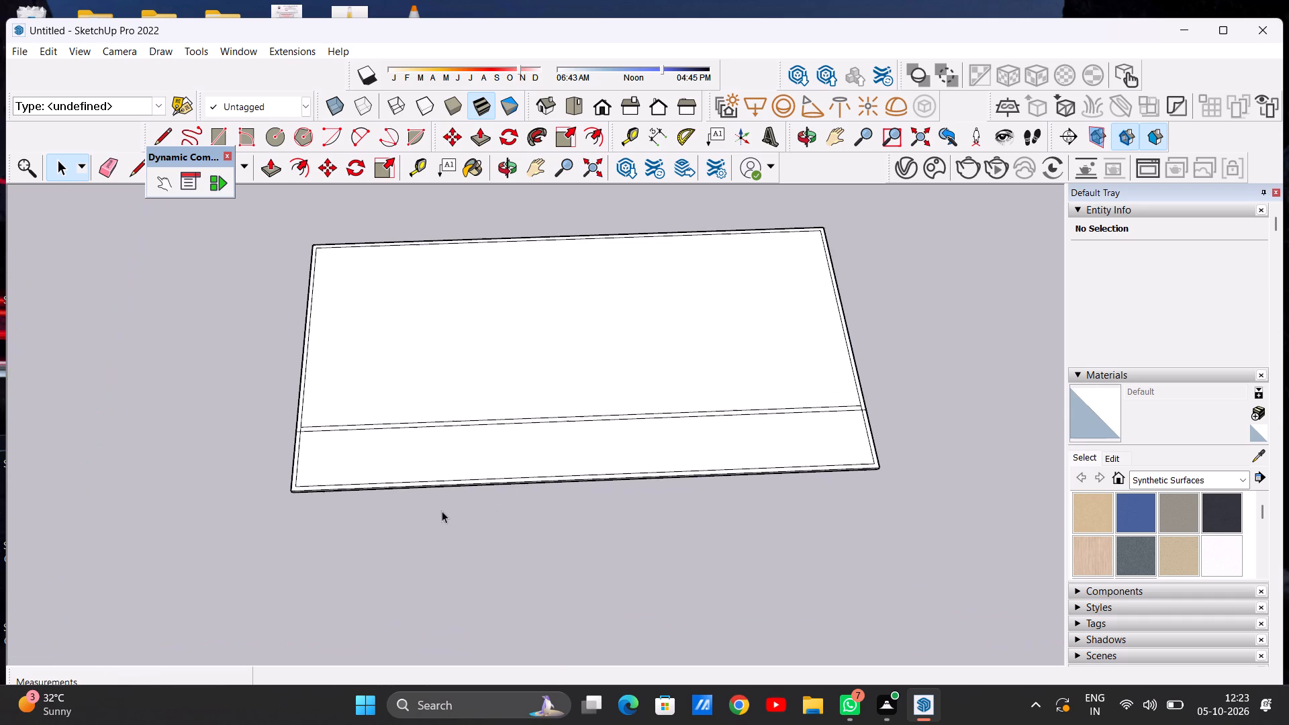
{"action": "middle_click_drag", "start_coordinate": [427, 511], "coordinate": [421, 619]}
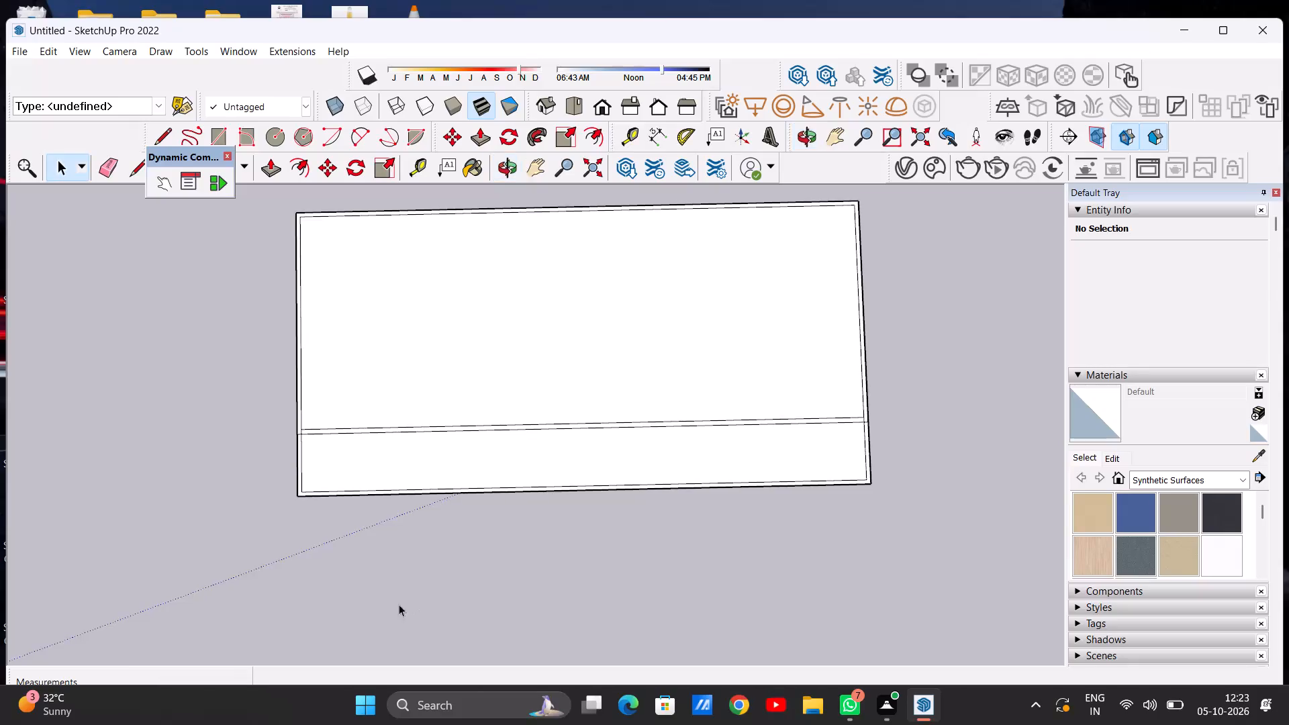
Draw a 9" line from the offset outline's front-left inner corner to the slab's outer left edge.
{"action": "scroll", "coordinate": [379, 501], "scroll_direction": "up", "scroll_amount": 6}
{"action": "scroll", "coordinate": [275, 482], "scroll_direction": "up", "scroll_amount": 6}
{"action": "scroll", "coordinate": [226, 487], "scroll_direction": "up", "scroll_amount": 16}
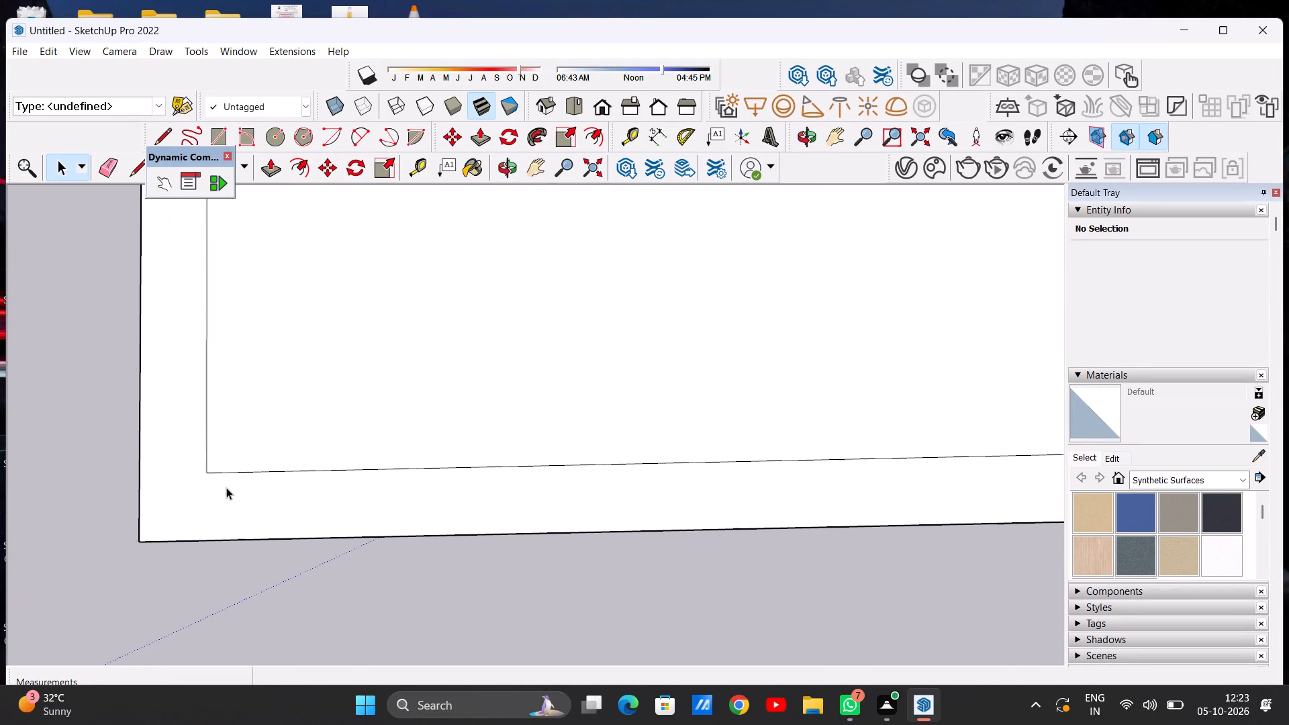
{"action": "scroll", "coordinate": [226, 487], "scroll_direction": "up", "scroll_amount": 1}
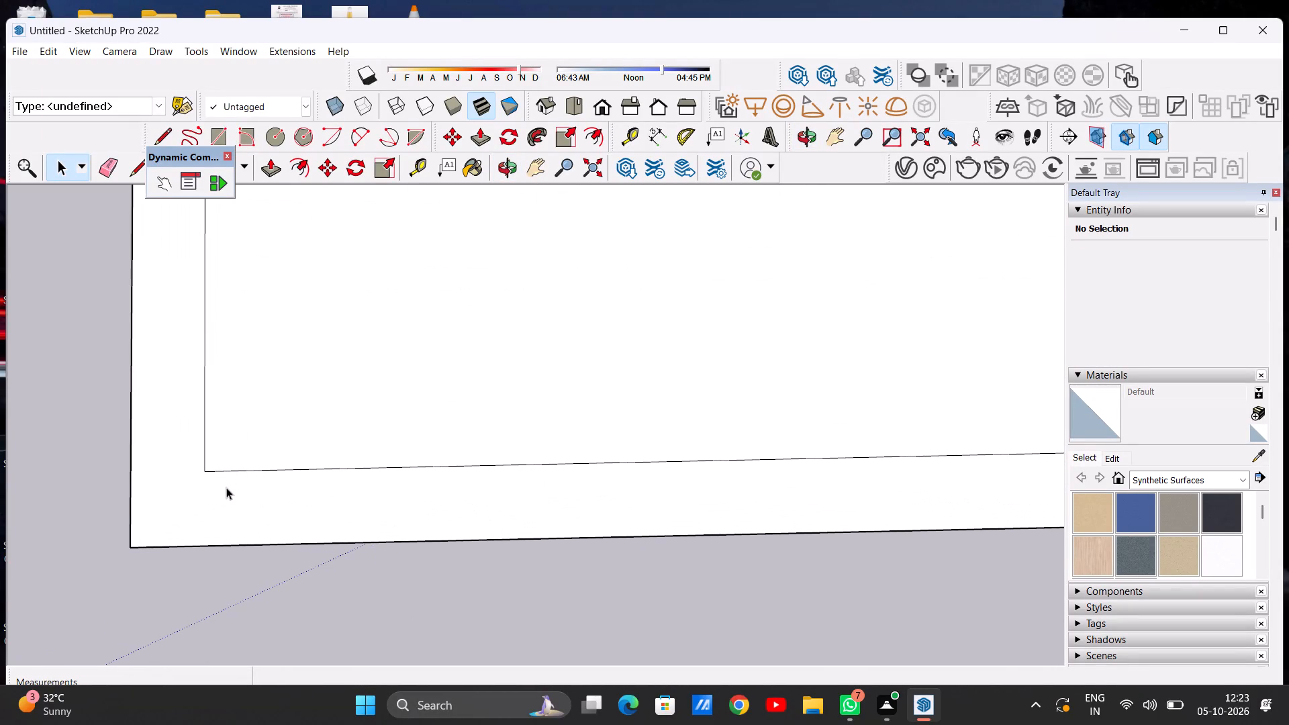
{"action": "key", "text": "l"}
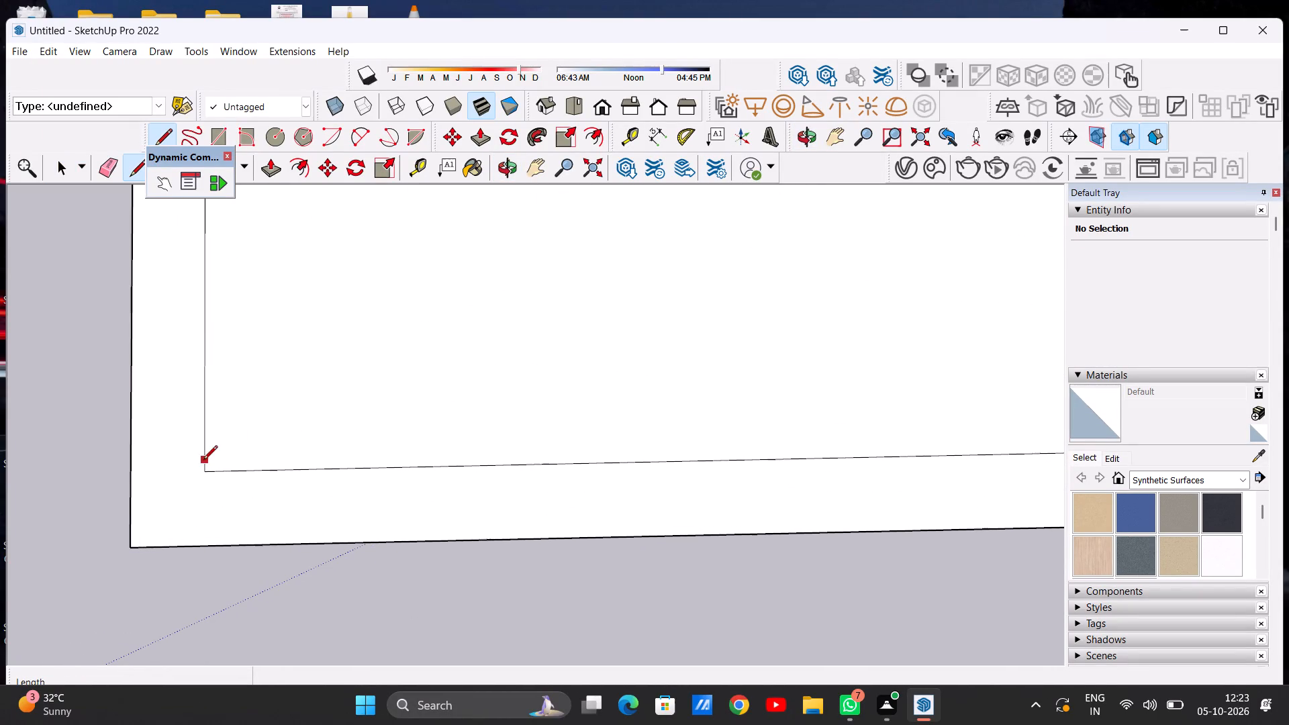
{"action": "left_click", "coordinate": [204, 469]}
{"action": "left_click", "coordinate": [135, 468]}
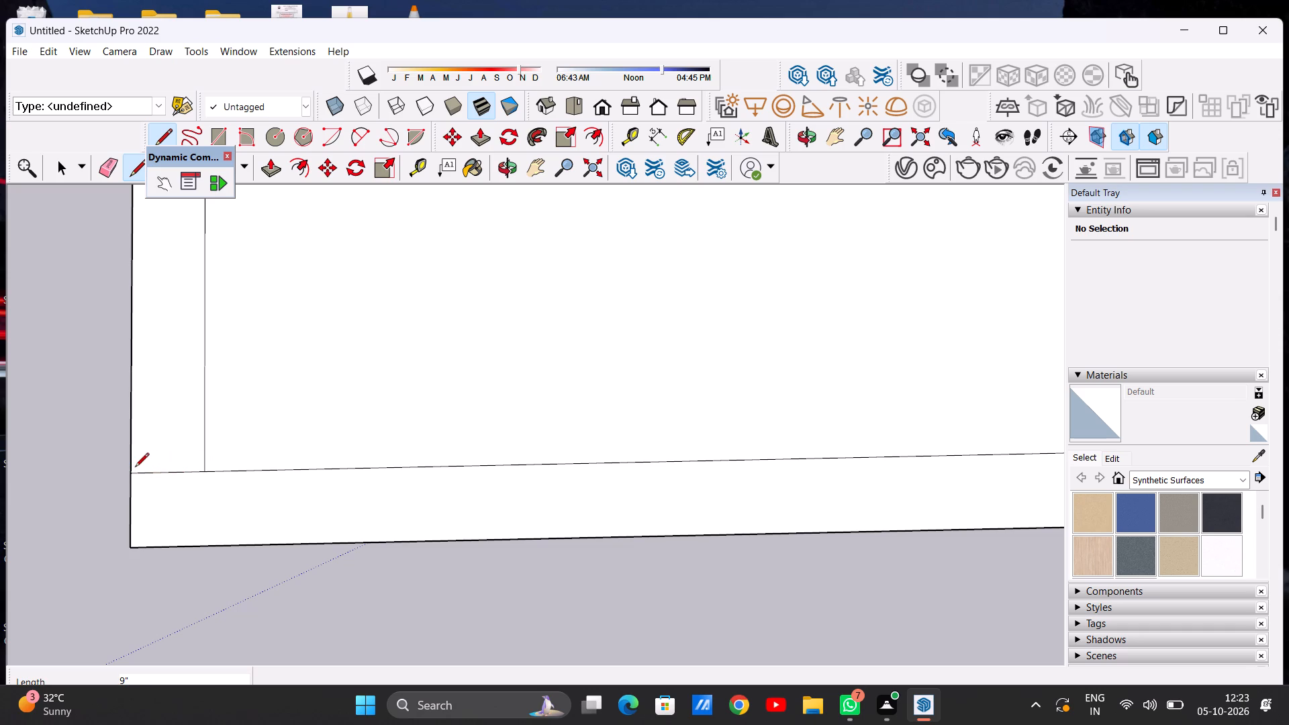
Examine the front-right corner where the offset outline meets the slab border, then leave the Line tool.
{"action": "scroll", "coordinate": [135, 468], "scroll_direction": "down", "scroll_amount": 17}
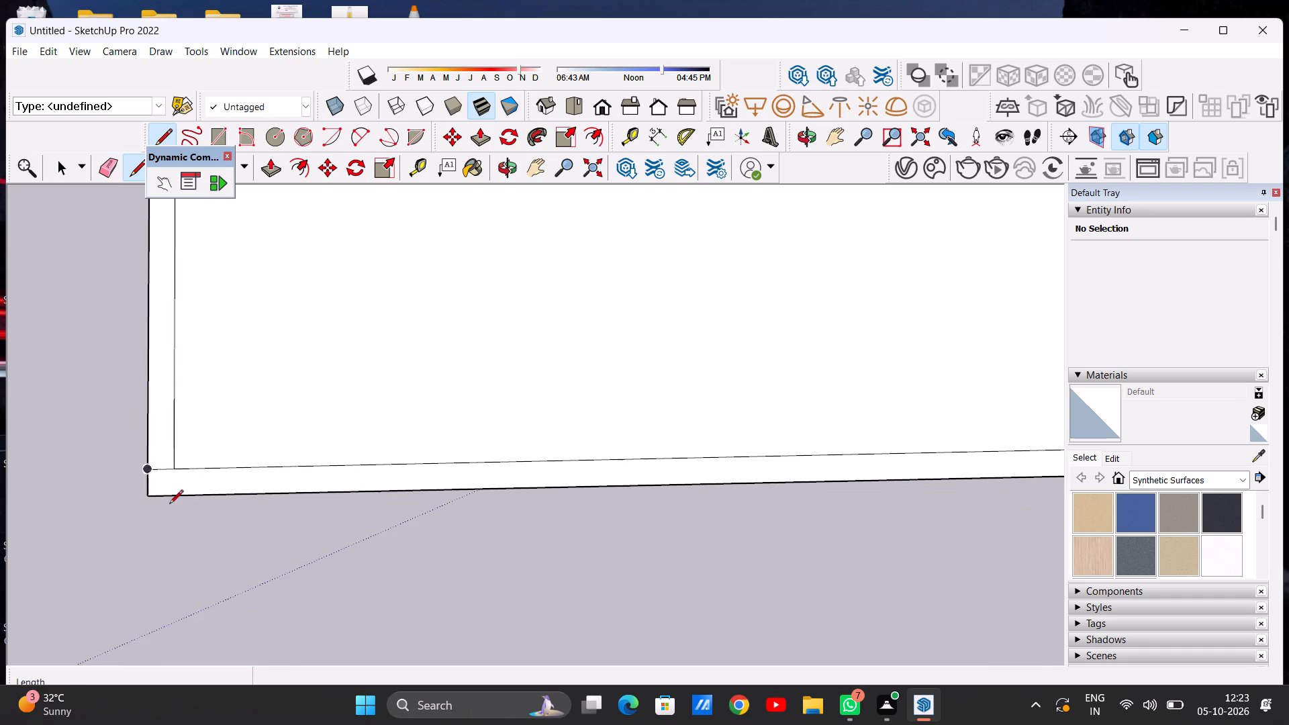
{"action": "scroll", "coordinate": [169, 505], "scroll_direction": "down", "scroll_amount": 20}
{"action": "scroll", "coordinate": [868, 483], "scroll_direction": "up", "scroll_amount": 7}
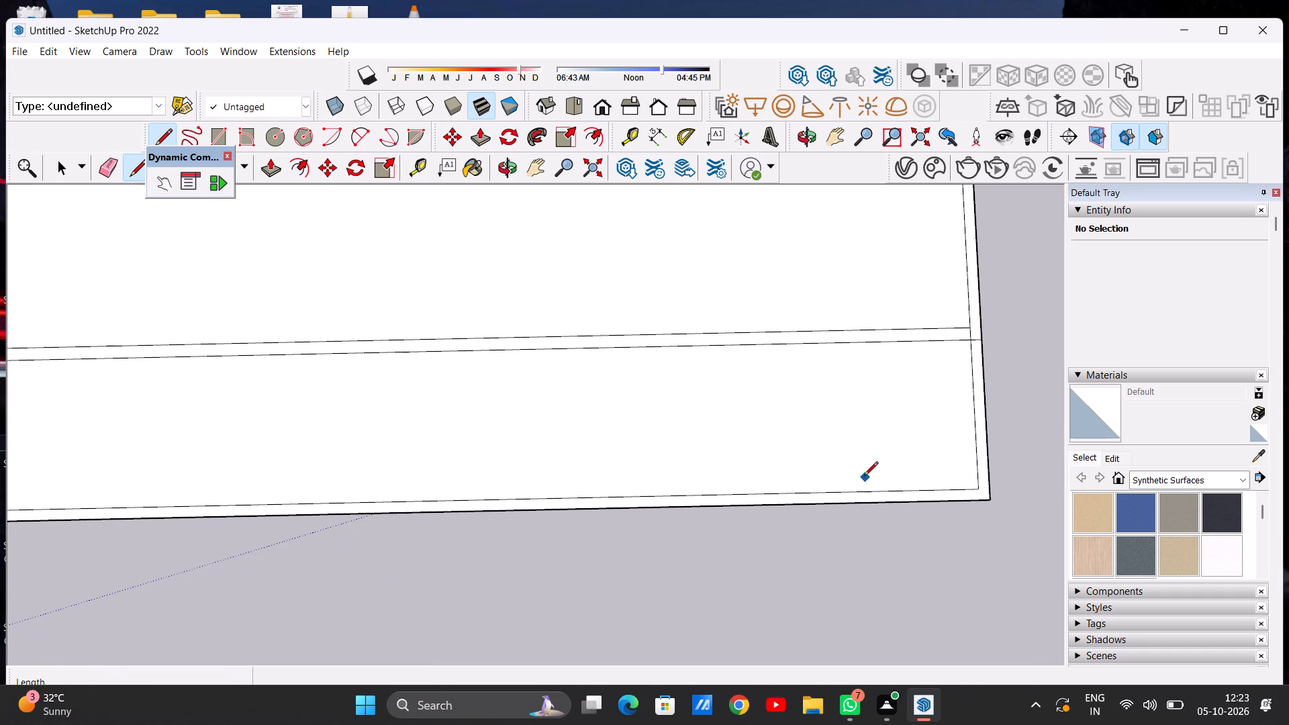
{"action": "scroll", "coordinate": [504, 561], "scroll_direction": "down", "scroll_amount": 7}
{"action": "scroll", "coordinate": [818, 567], "scroll_direction": "up", "scroll_amount": 20}
{"action": "scroll", "coordinate": [818, 567], "scroll_direction": "up", "scroll_amount": 1}
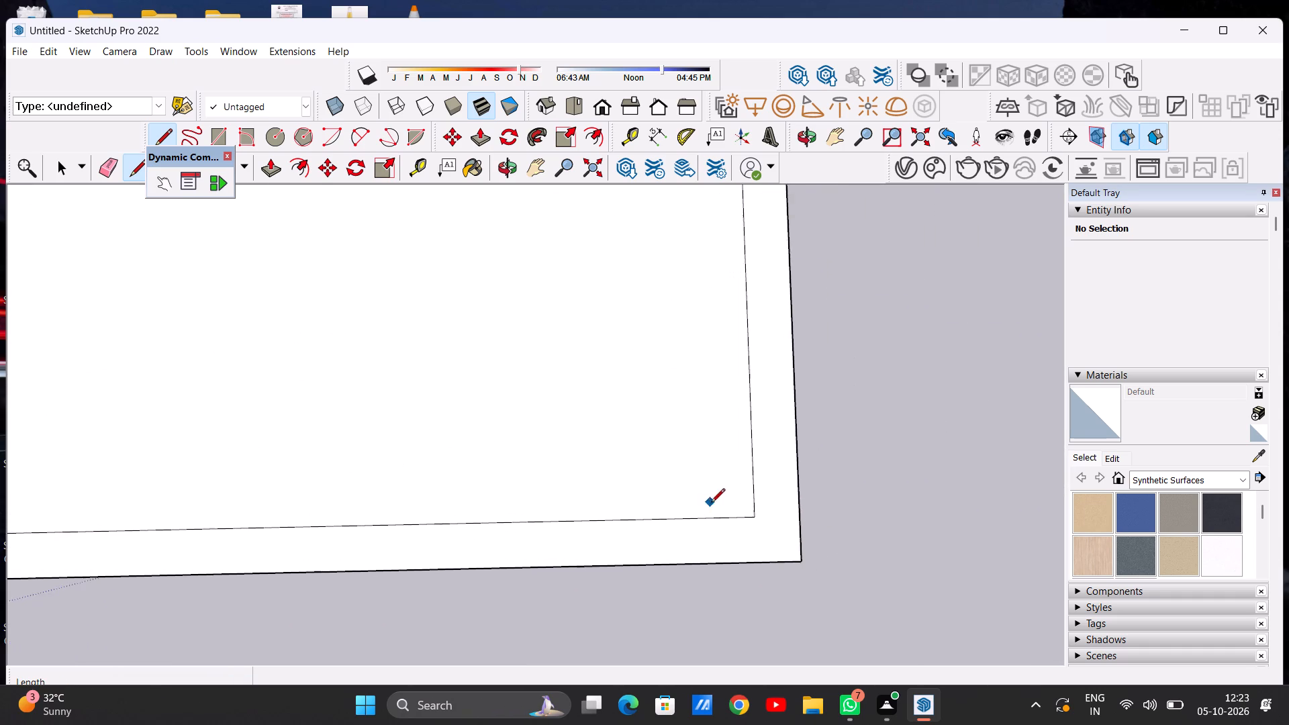
{"action": "scroll", "coordinate": [711, 503], "scroll_direction": "up", "scroll_amount": 6}
{"action": "scroll", "coordinate": [719, 526], "scroll_direction": "down", "scroll_amount": 8}
{"action": "scroll", "coordinate": [763, 524], "scroll_direction": "up", "scroll_amount": 7}
{"action": "scroll", "coordinate": [687, 484], "scroll_direction": "up", "scroll_amount": 6}
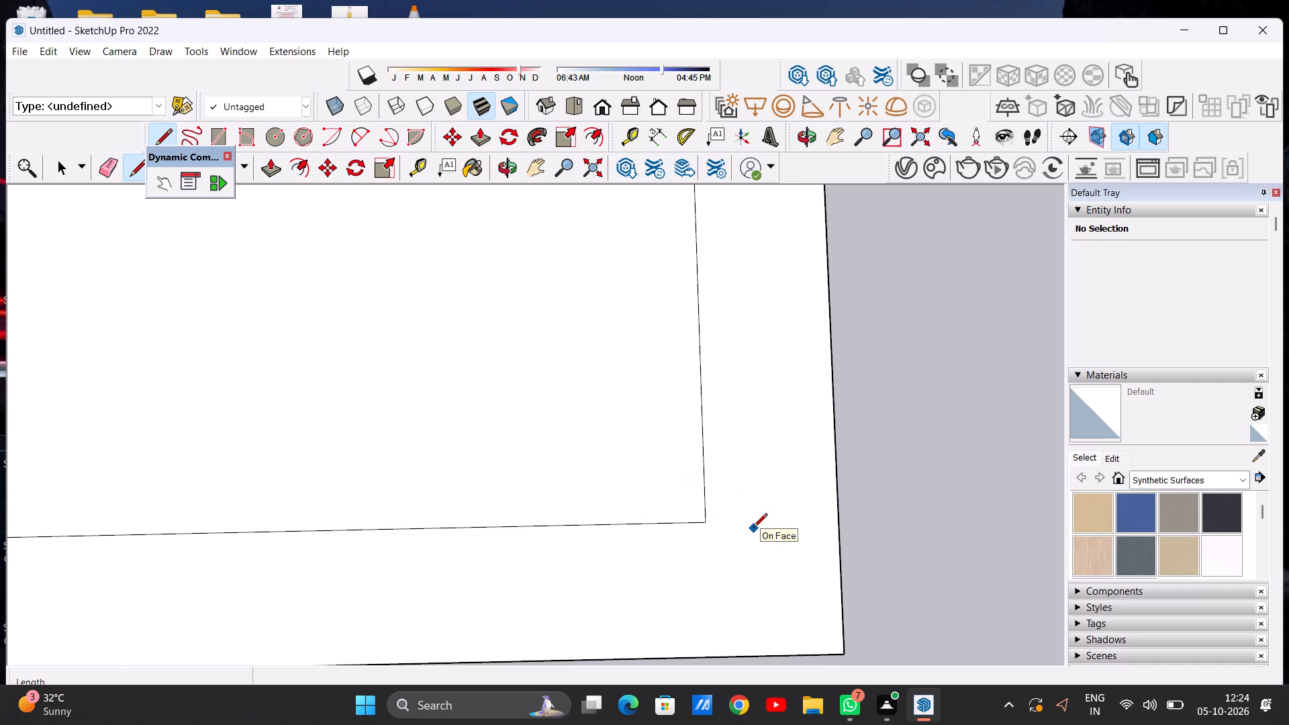
{"action": "scroll", "coordinate": [753, 528], "scroll_direction": "down", "scroll_amount": 20}
{"action": "scroll", "coordinate": [753, 528], "scroll_direction": "down", "scroll_amount": 14}
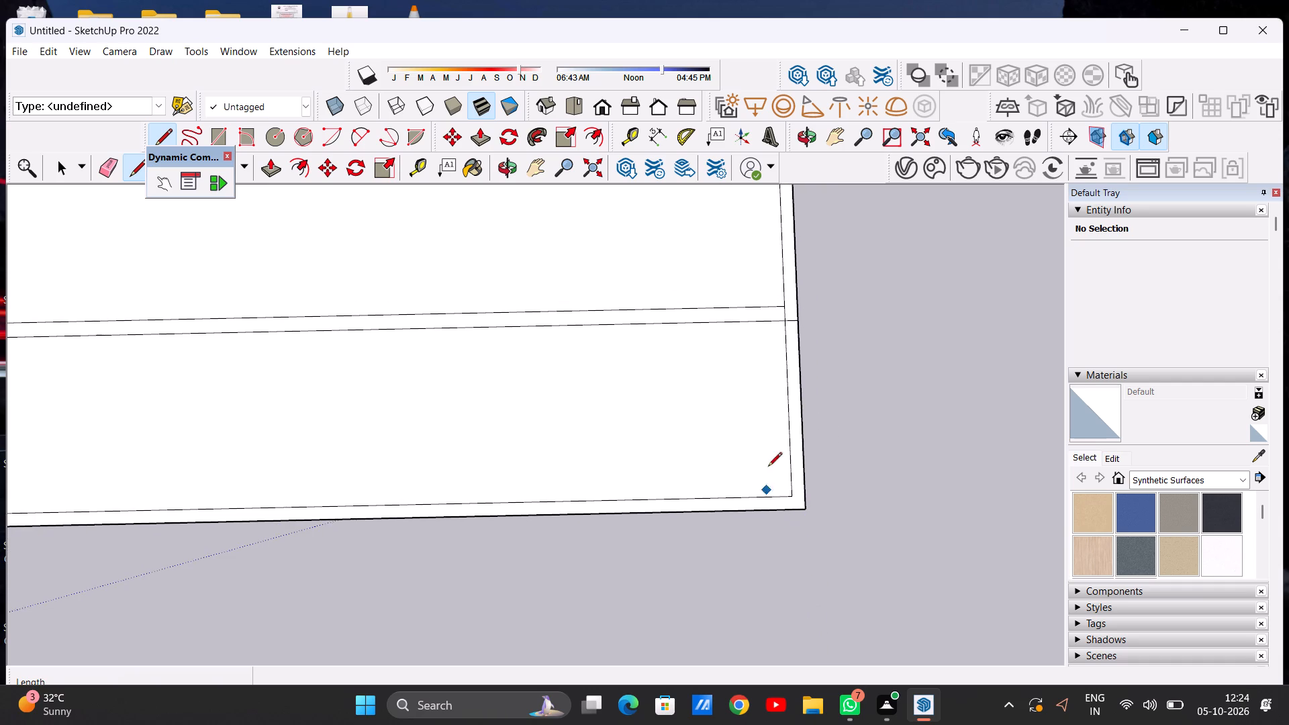
{"action": "scroll", "coordinate": [800, 358], "scroll_direction": "up", "scroll_amount": 7}
{"action": "scroll", "coordinate": [784, 494], "scroll_direction": "down", "scroll_amount": 12}
{"action": "key", "text": "space"}
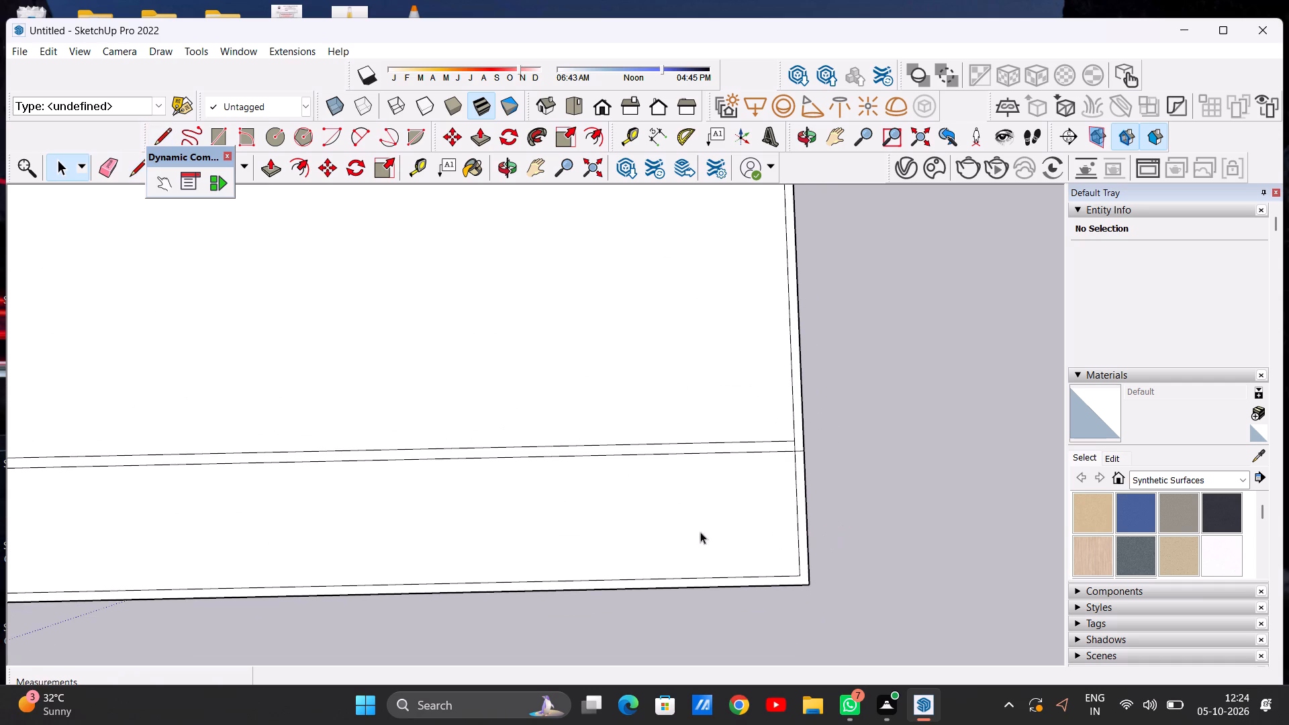
Examine the front strip, the cross lines and the whole slab layout from above and from a tilted view.
{"action": "scroll", "coordinate": [681, 526], "scroll_direction": "down", "scroll_amount": 17}
{"action": "scroll", "coordinate": [589, 552], "scroll_direction": "up", "scroll_amount": 7}
{"action": "scroll", "coordinate": [628, 500], "scroll_direction": "up", "scroll_amount": 10}
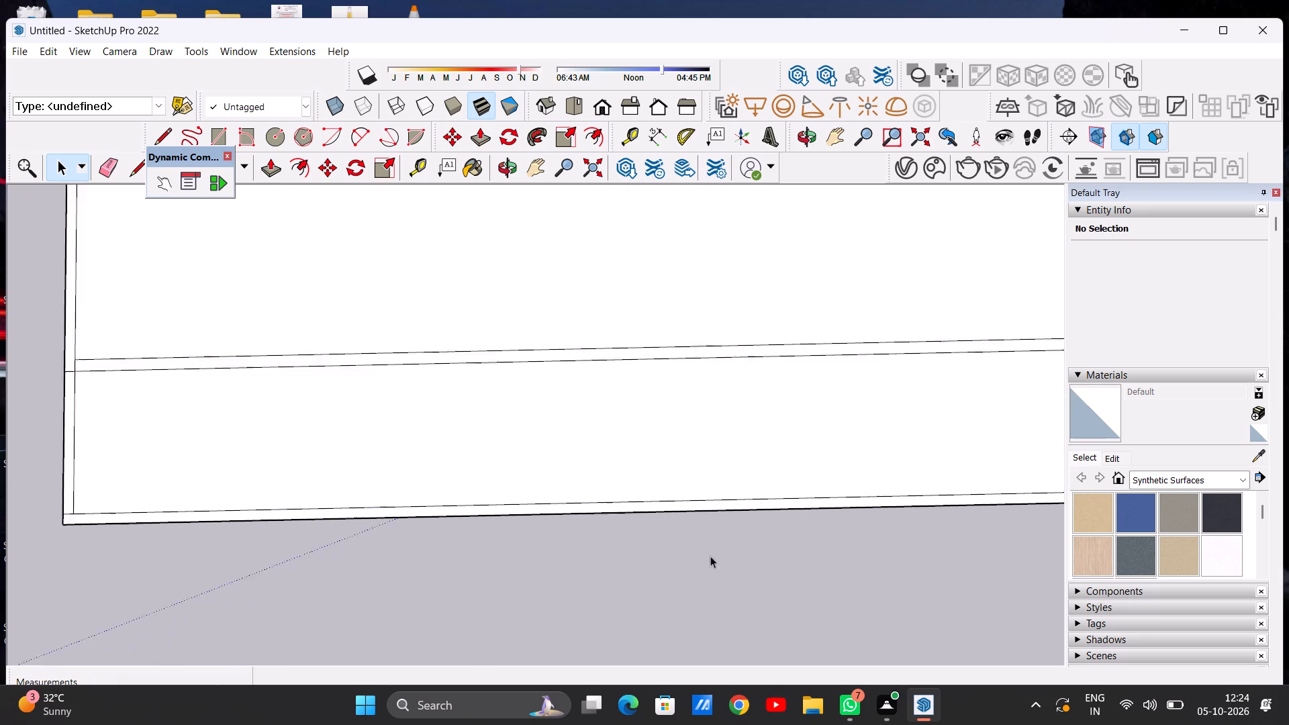
{"action": "scroll", "coordinate": [710, 556], "scroll_direction": "up", "scroll_amount": 2}
{"action": "scroll", "coordinate": [632, 540], "scroll_direction": "down", "scroll_amount": 5}
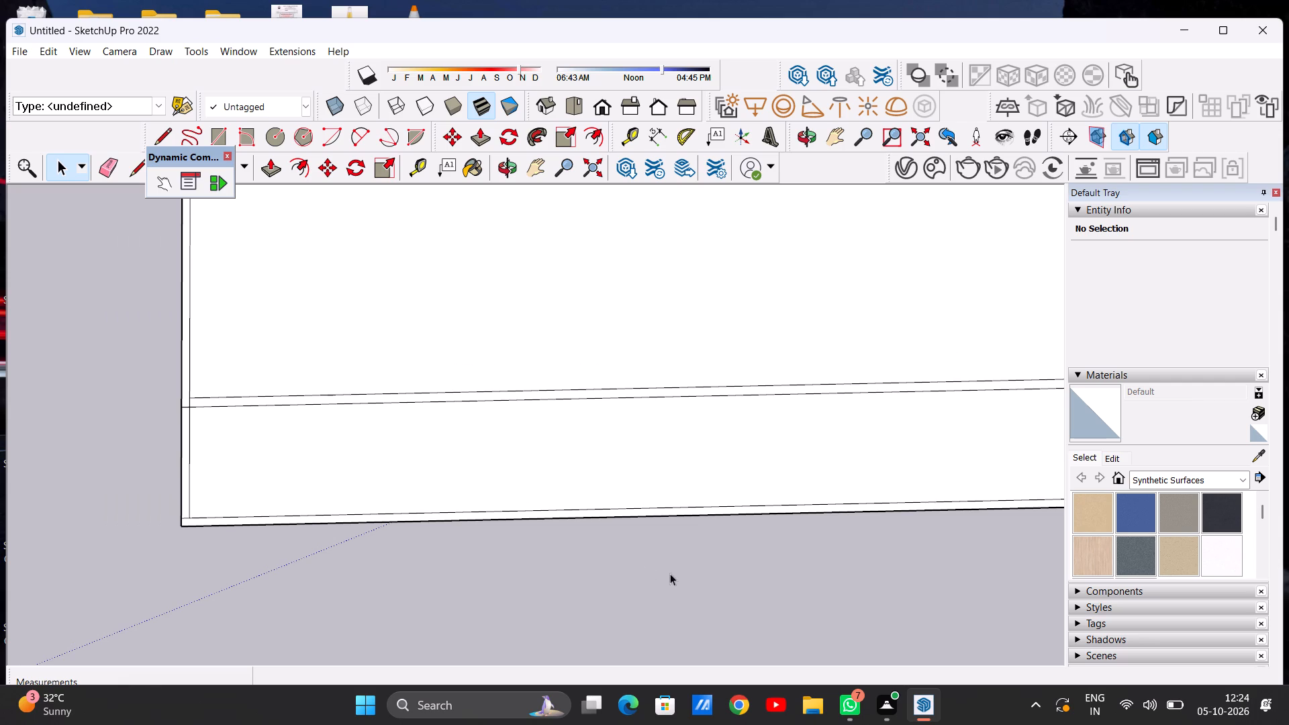
{"action": "scroll", "coordinate": [669, 555], "scroll_direction": "down", "scroll_amount": 11}
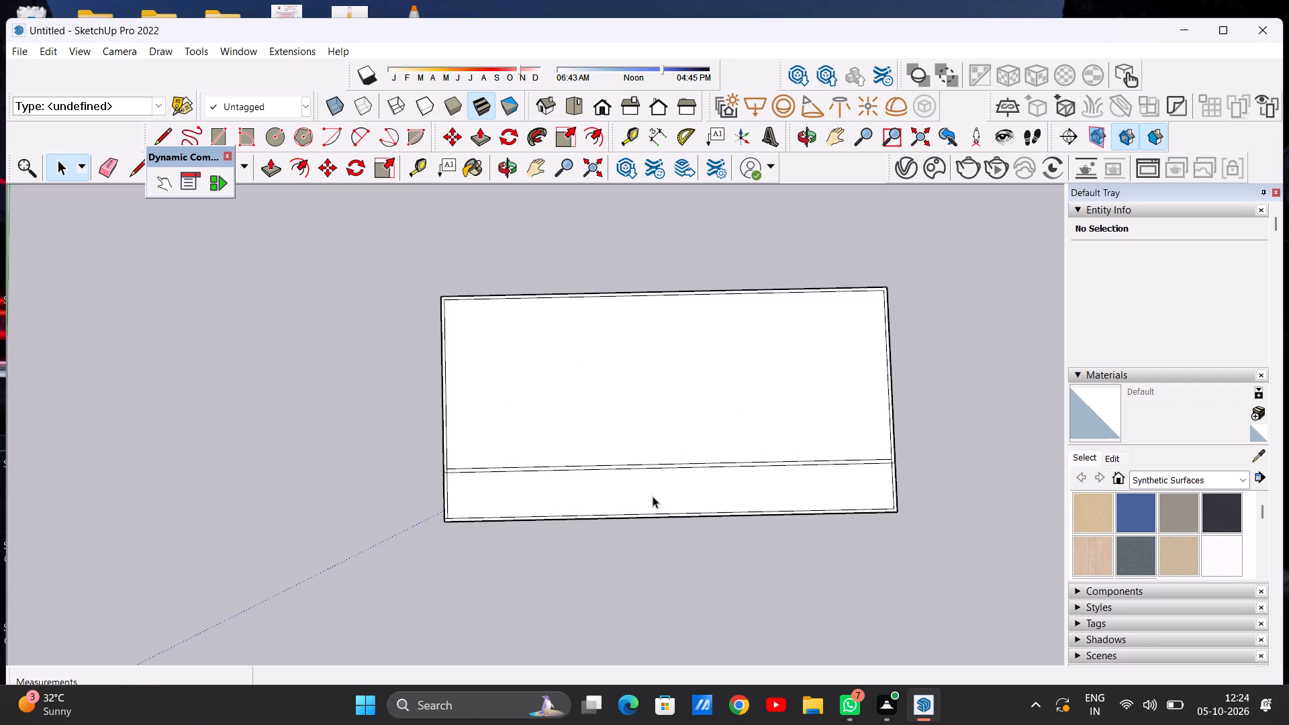
{"action": "middle_click_drag", "start_coordinate": [676, 583], "coordinate": [647, 520]}
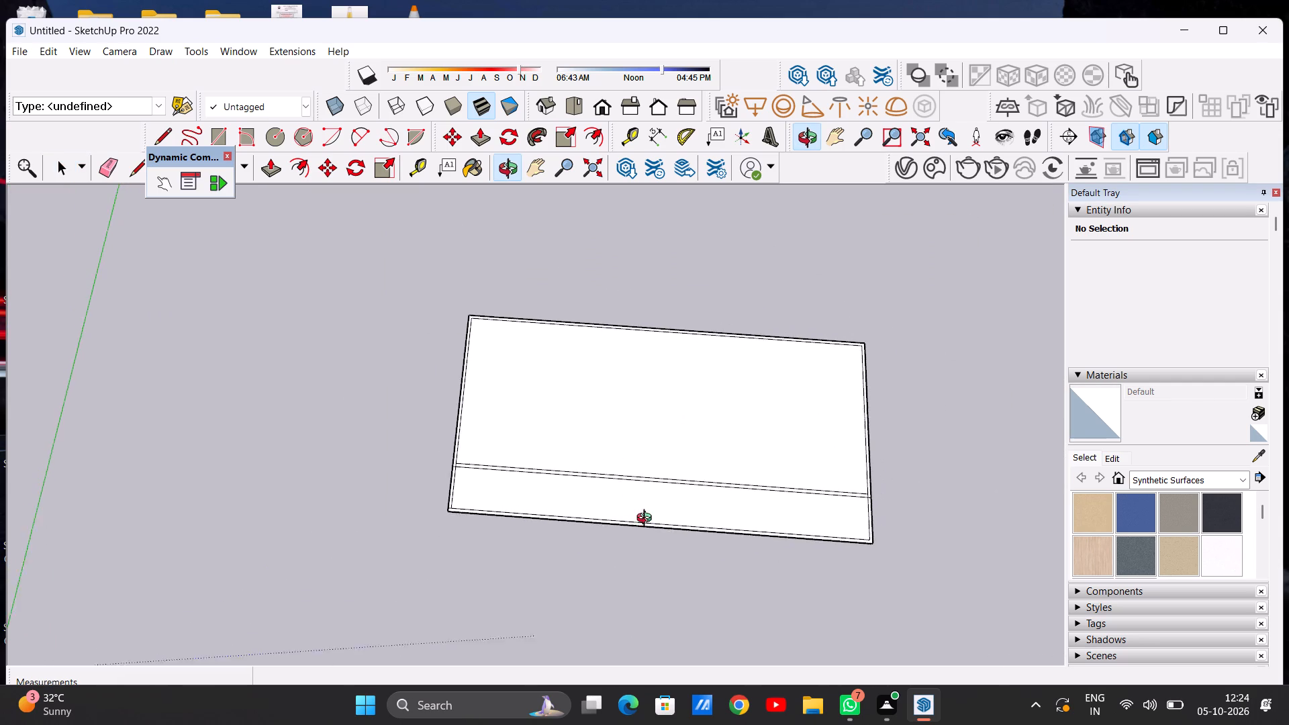
{"action": "middle_click_drag", "start_coordinate": [647, 520], "coordinate": [661, 540]}
{"action": "scroll", "coordinate": [502, 440], "scroll_direction": "up", "scroll_amount": 2}
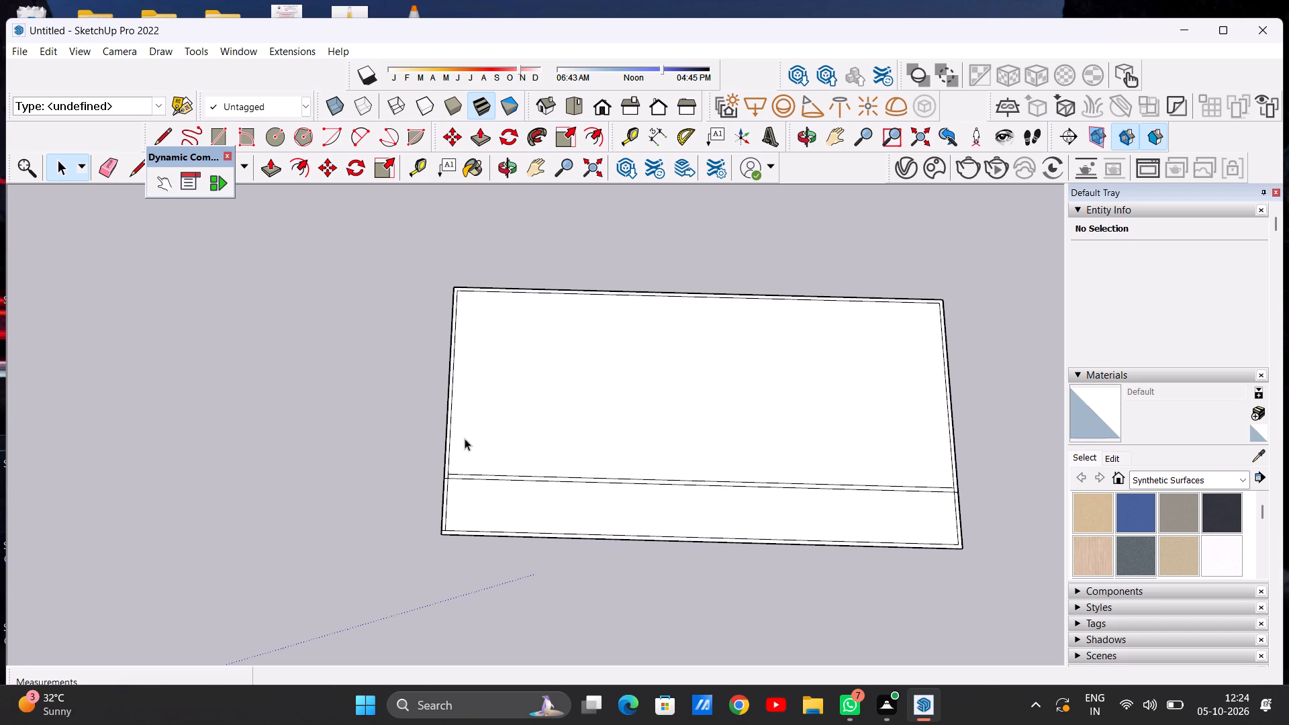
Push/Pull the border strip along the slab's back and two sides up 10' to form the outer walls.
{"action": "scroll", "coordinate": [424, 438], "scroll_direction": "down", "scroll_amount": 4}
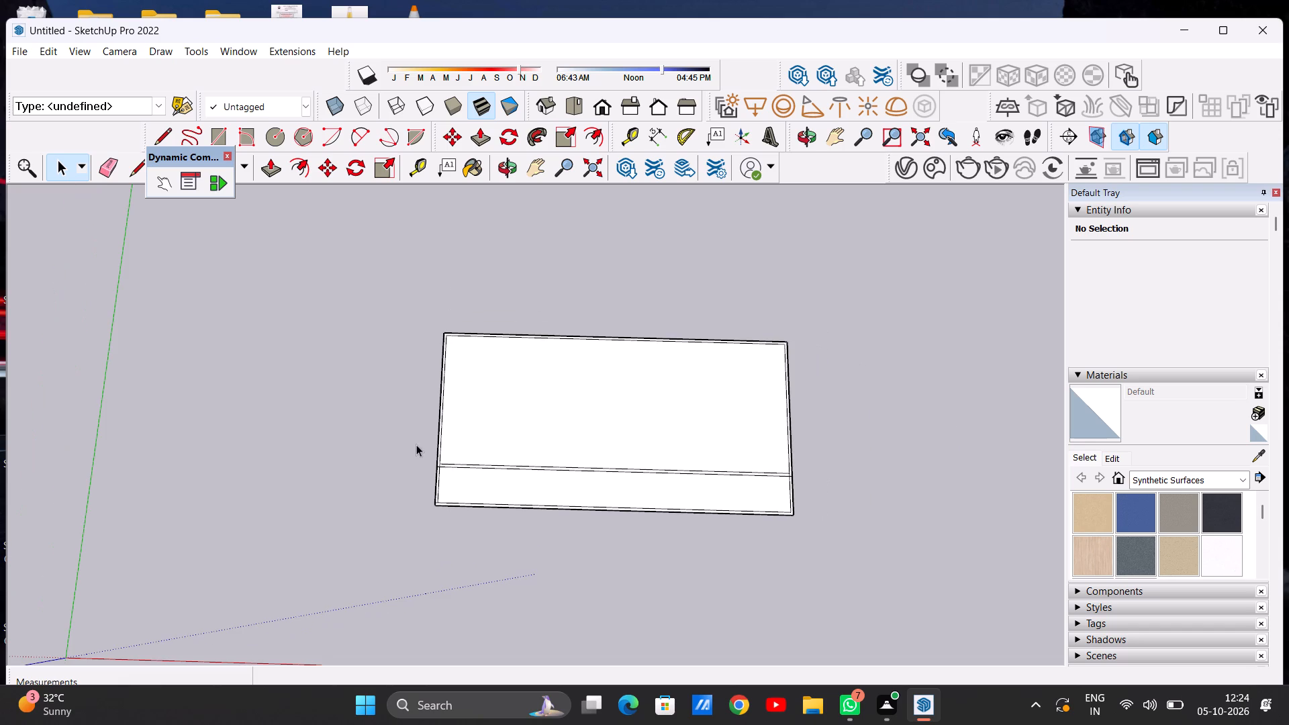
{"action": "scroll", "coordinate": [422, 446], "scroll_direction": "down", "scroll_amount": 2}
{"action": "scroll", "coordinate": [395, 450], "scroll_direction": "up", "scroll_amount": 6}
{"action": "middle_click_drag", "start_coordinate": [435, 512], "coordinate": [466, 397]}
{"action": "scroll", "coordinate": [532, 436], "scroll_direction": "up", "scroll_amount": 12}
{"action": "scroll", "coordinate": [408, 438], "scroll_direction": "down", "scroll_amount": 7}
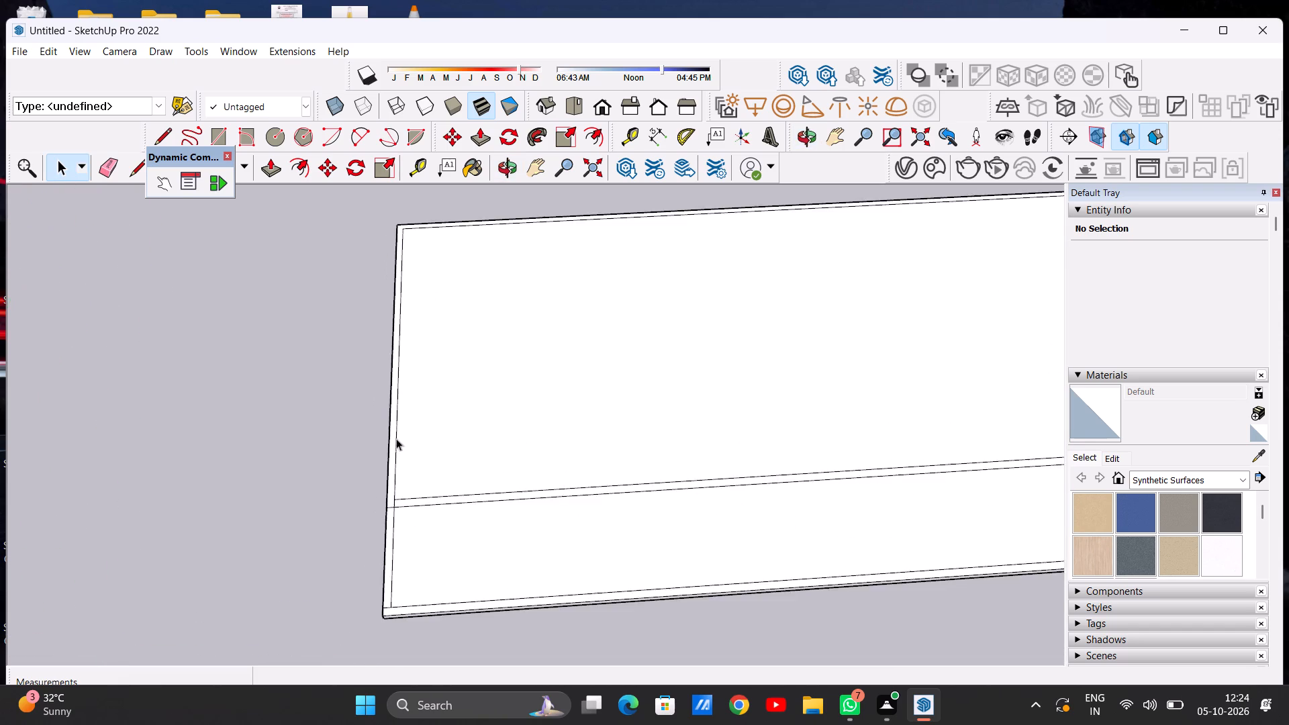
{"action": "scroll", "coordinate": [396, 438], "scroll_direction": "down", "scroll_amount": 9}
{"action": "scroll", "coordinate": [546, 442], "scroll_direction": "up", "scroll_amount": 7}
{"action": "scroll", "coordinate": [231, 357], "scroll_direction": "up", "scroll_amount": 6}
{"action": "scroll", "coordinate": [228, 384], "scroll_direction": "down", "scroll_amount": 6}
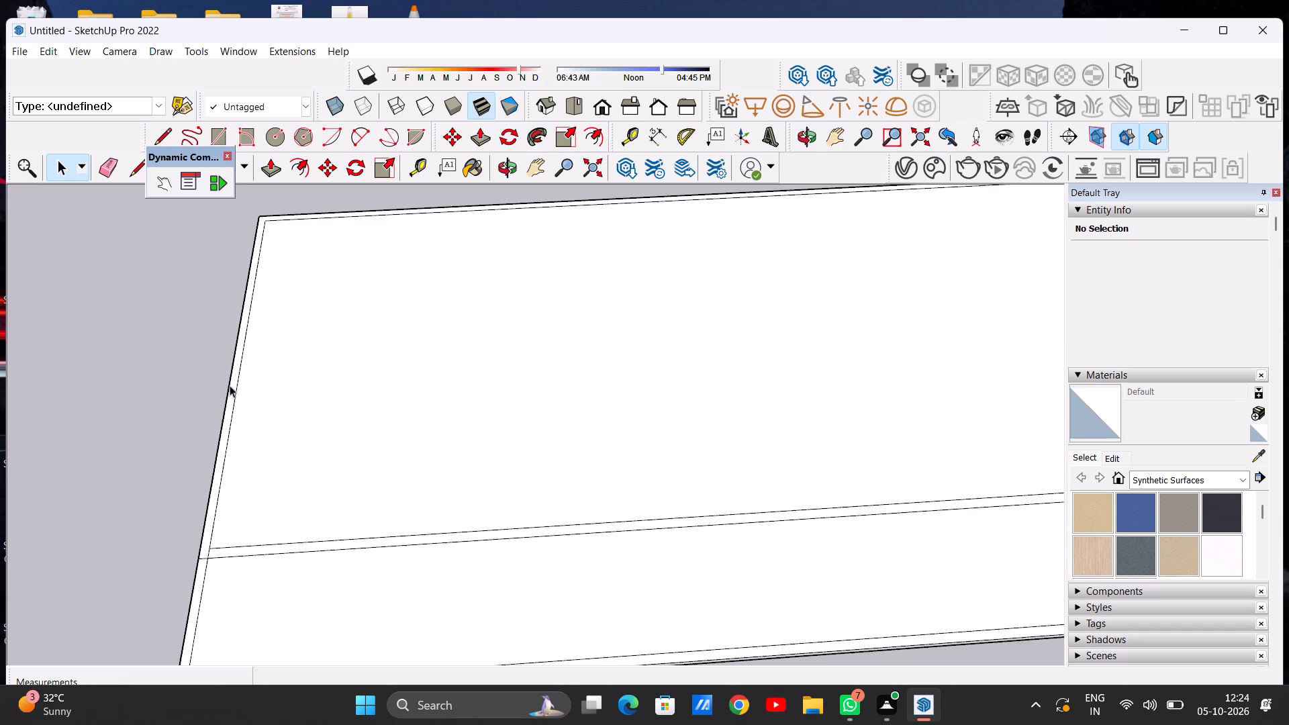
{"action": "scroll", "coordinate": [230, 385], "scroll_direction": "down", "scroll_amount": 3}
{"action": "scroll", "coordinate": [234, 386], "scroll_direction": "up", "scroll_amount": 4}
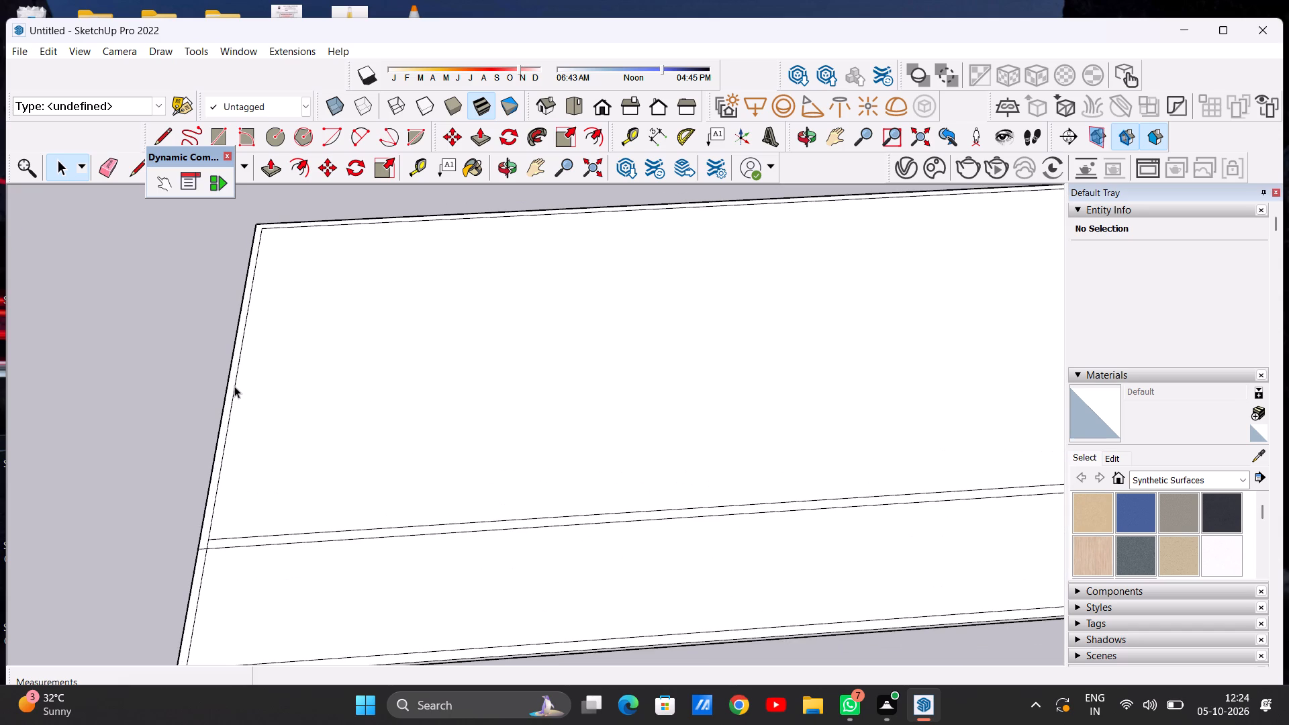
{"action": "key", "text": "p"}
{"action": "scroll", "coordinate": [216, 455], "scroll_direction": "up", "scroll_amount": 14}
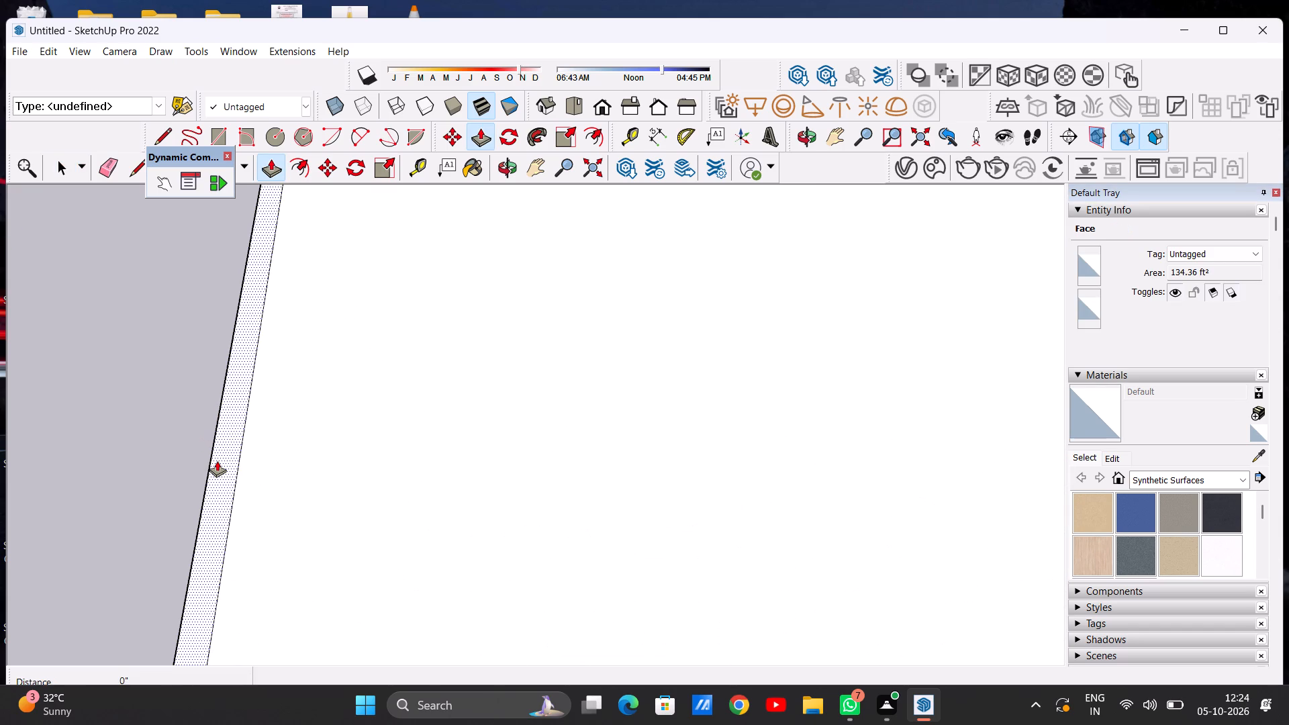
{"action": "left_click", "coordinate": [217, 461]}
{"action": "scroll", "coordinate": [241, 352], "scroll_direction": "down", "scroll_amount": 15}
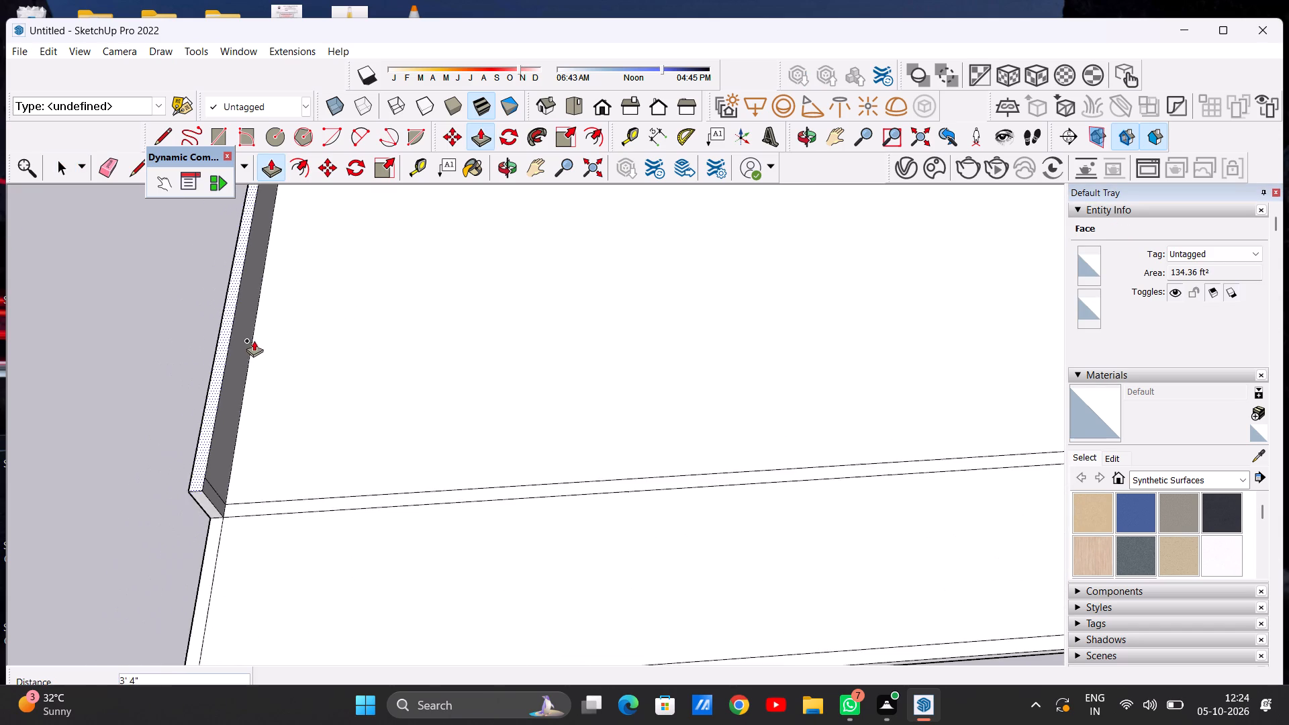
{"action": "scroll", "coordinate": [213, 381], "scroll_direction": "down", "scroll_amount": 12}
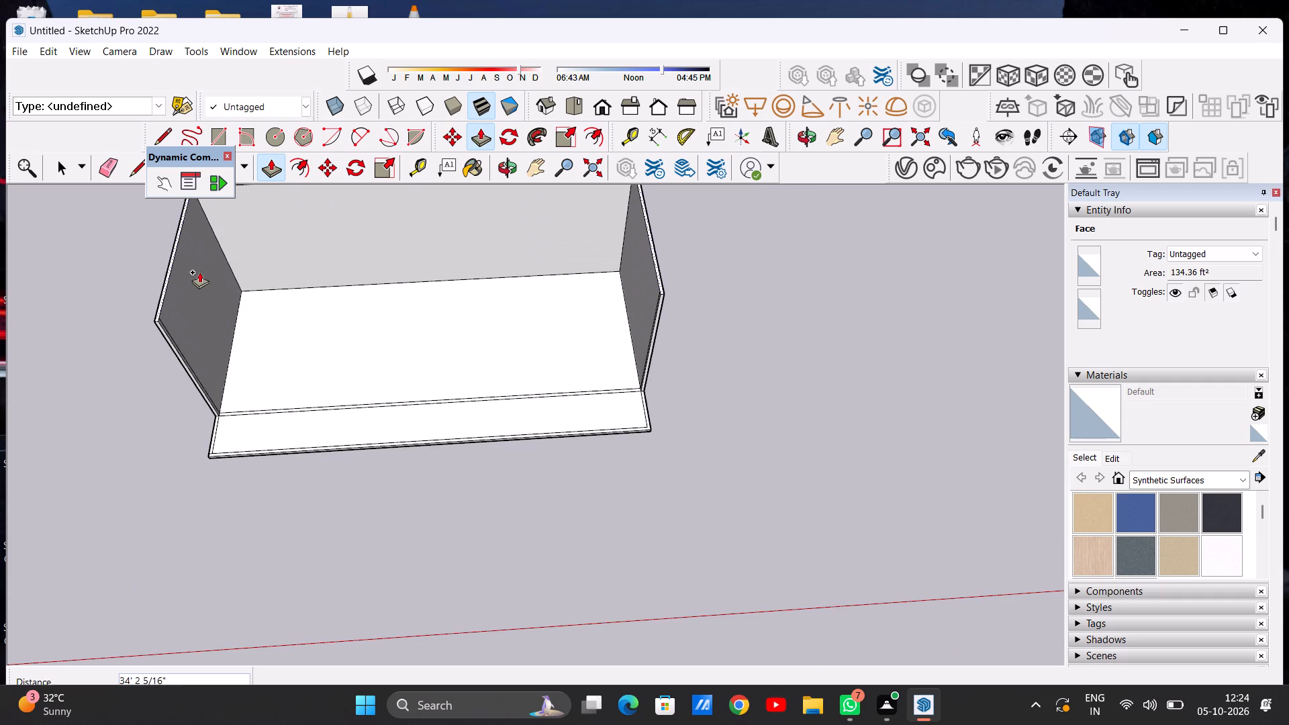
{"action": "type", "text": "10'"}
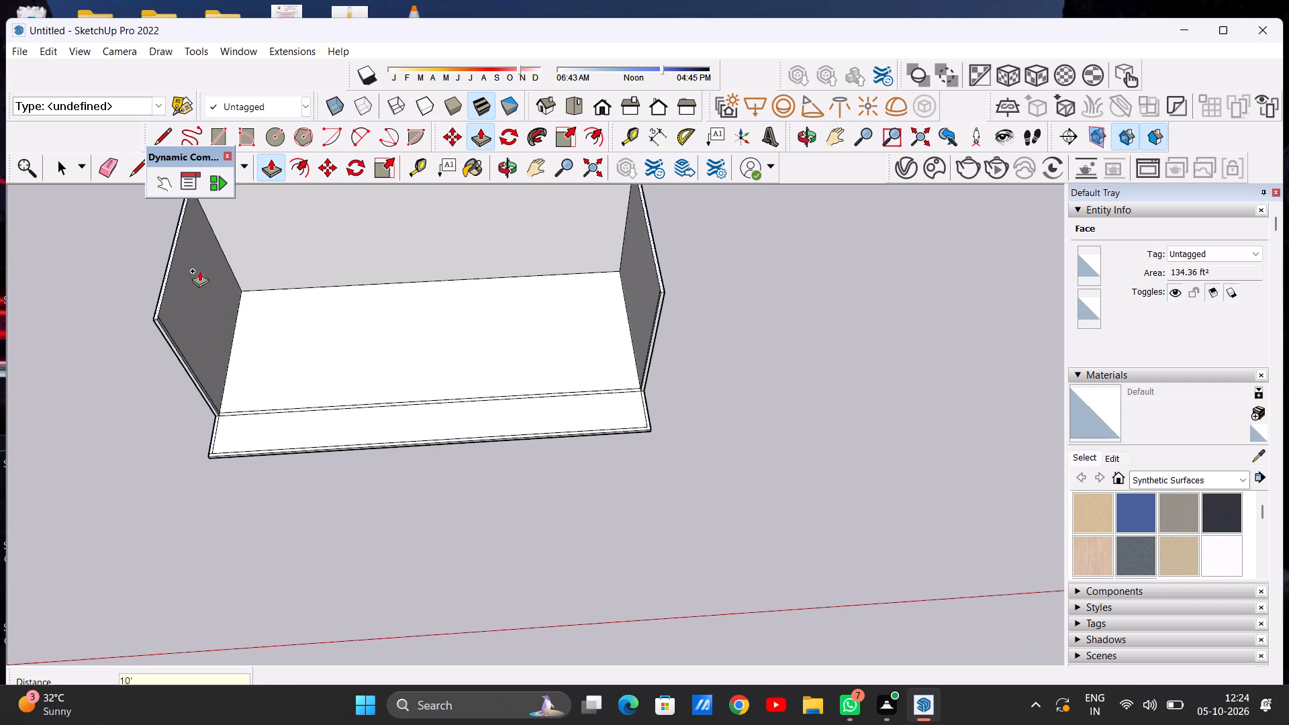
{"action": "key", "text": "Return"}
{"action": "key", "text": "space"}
Examine the raised outer walls and the open front strip from above, from the side and from tilted views.
{"action": "scroll", "coordinate": [199, 271], "scroll_direction": "down", "scroll_amount": 7}
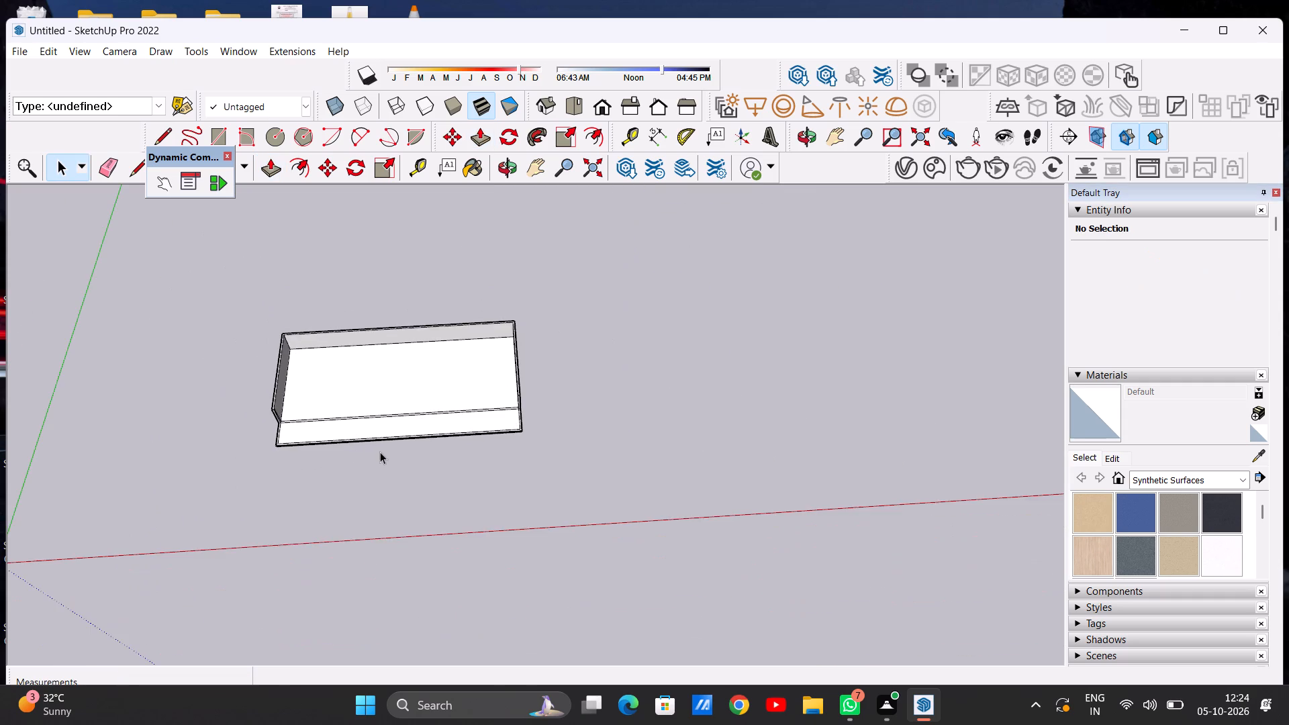
{"action": "middle_click_drag", "start_coordinate": [299, 465], "coordinate": [363, 293]}
{"action": "scroll", "coordinate": [262, 403], "scroll_direction": "up", "scroll_amount": 17}
{"action": "middle_click_drag", "start_coordinate": [260, 469], "coordinate": [261, 465]}
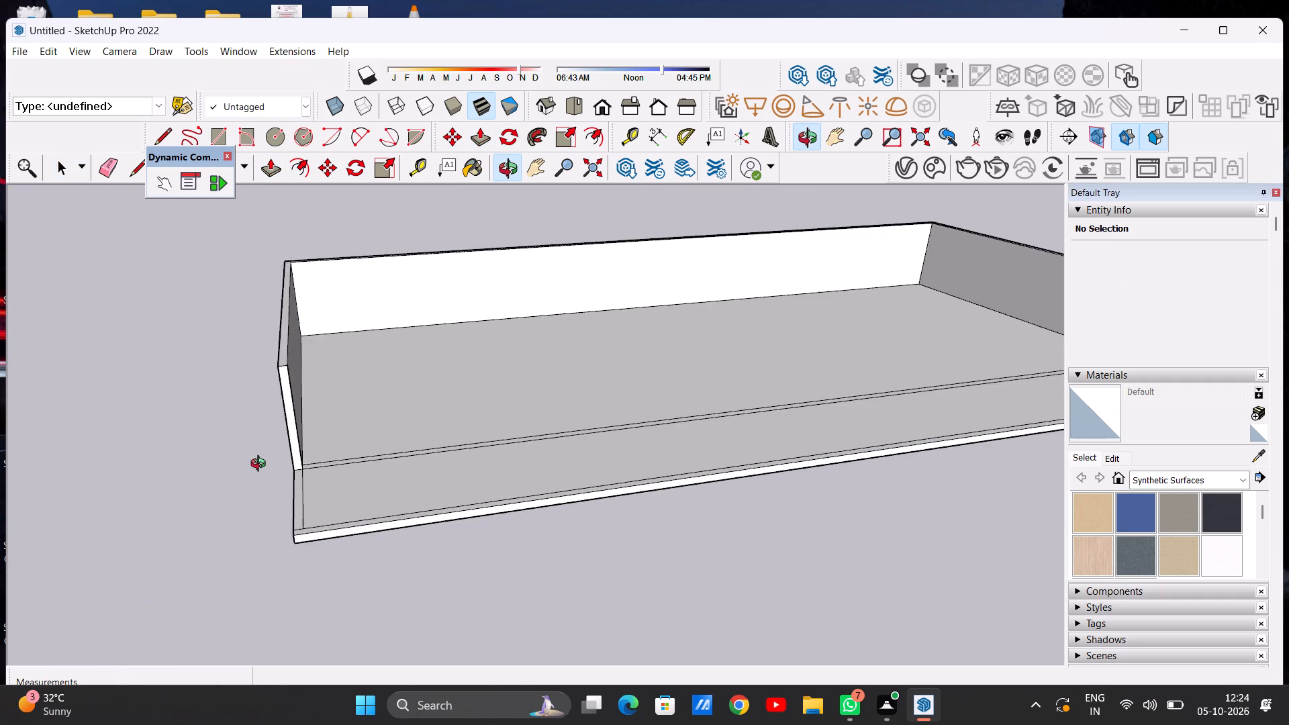
{"action": "middle_click_drag", "start_coordinate": [261, 465], "coordinate": [199, 492]}
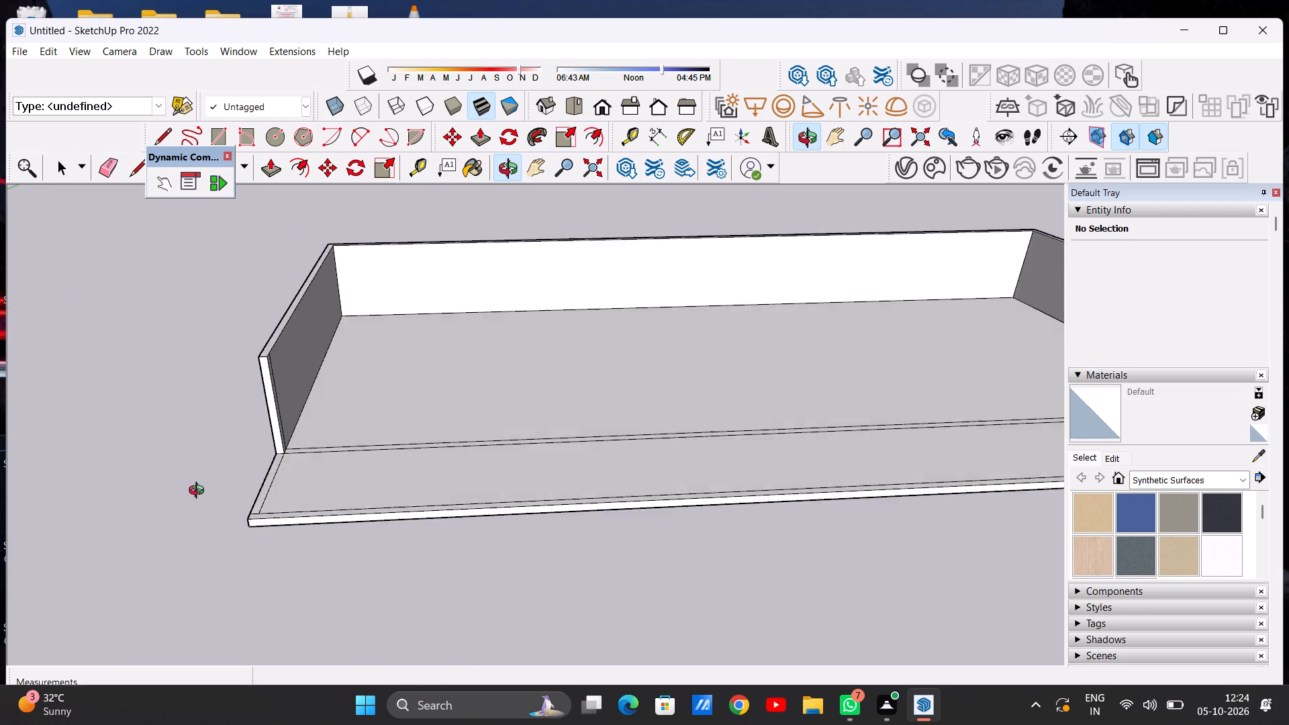
{"action": "middle_click_drag", "start_coordinate": [199, 492], "coordinate": [199, 493]}
{"action": "scroll", "coordinate": [355, 487], "scroll_direction": "down", "scroll_amount": 7}
{"action": "scroll", "coordinate": [463, 471], "scroll_direction": "up", "scroll_amount": 1}
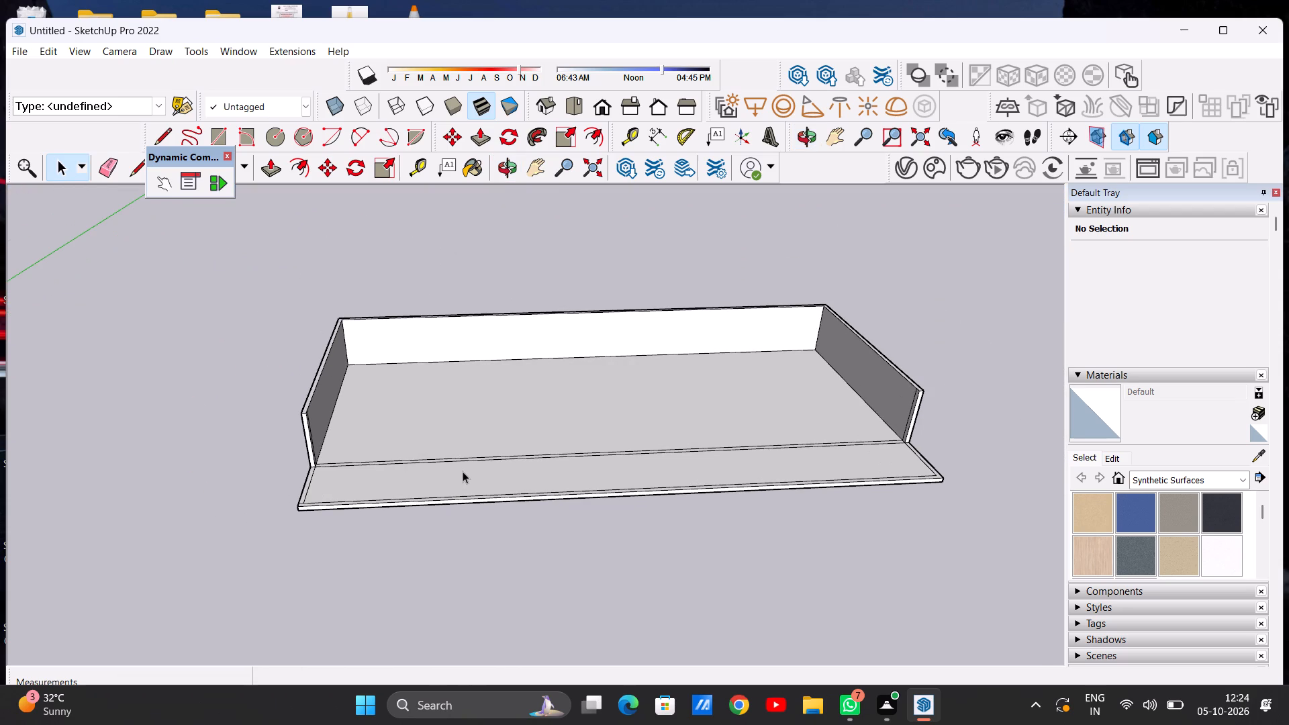
{"action": "scroll", "coordinate": [463, 471], "scroll_direction": "down", "scroll_amount": 5}
{"action": "scroll", "coordinate": [412, 448], "scroll_direction": "up", "scroll_amount": 6}
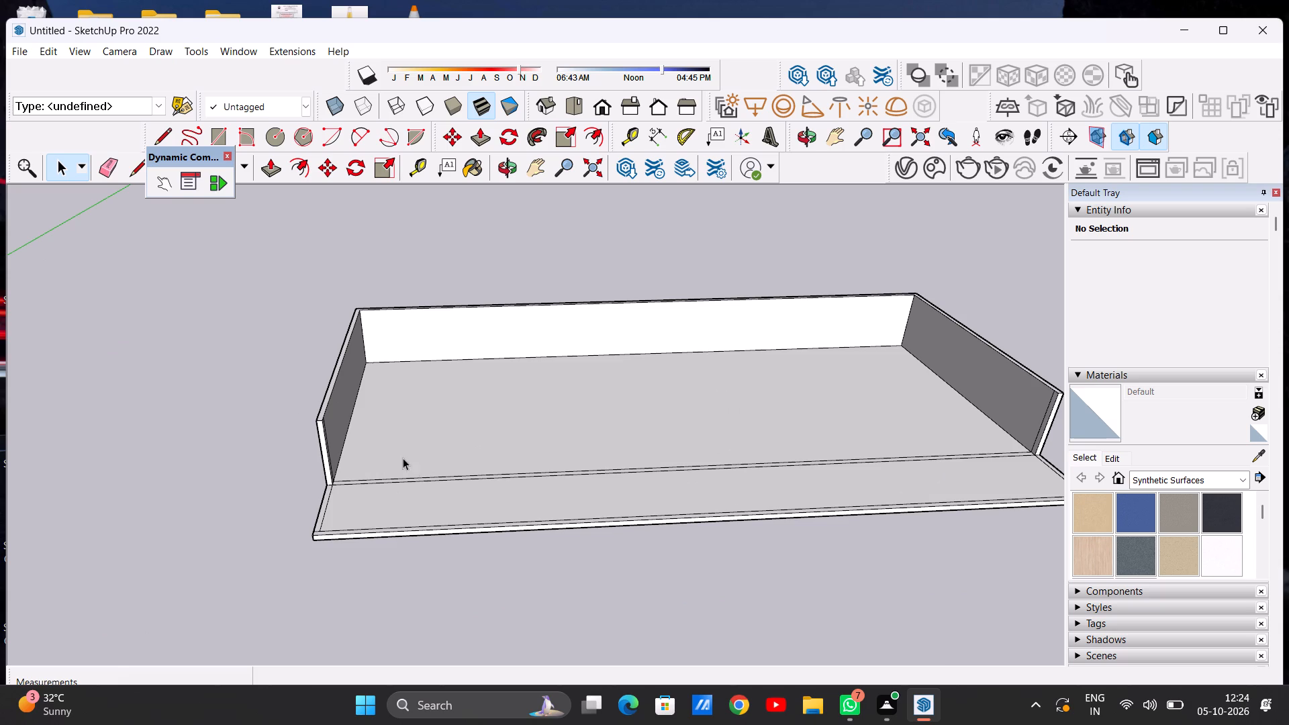
{"action": "middle_click_drag", "start_coordinate": [287, 375], "coordinate": [788, 250]}
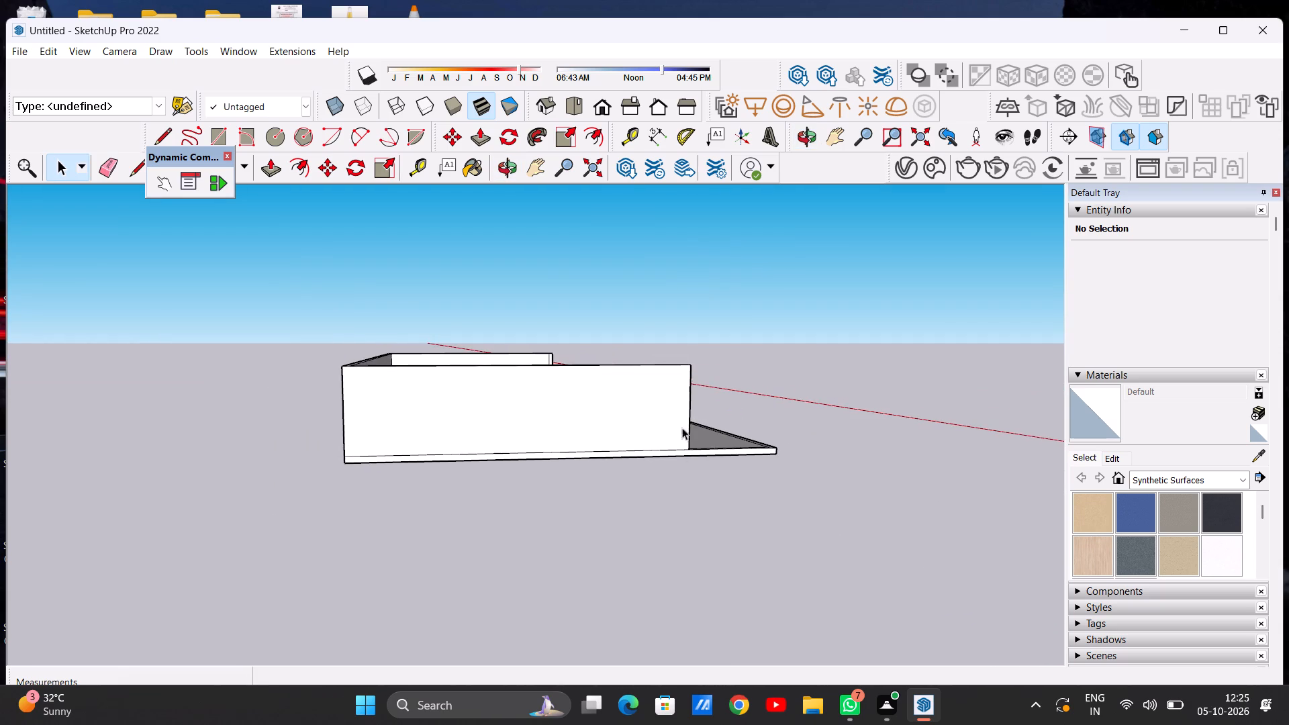
{"action": "scroll", "coordinate": [675, 437], "scroll_direction": "up", "scroll_amount": 12}
{"action": "scroll", "coordinate": [604, 486], "scroll_direction": "down", "scroll_amount": 20}
{"action": "scroll", "coordinate": [733, 493], "scroll_direction": "up", "scroll_amount": 1}
{"action": "middle_click_drag", "start_coordinate": [733, 497], "coordinate": [702, 492]}
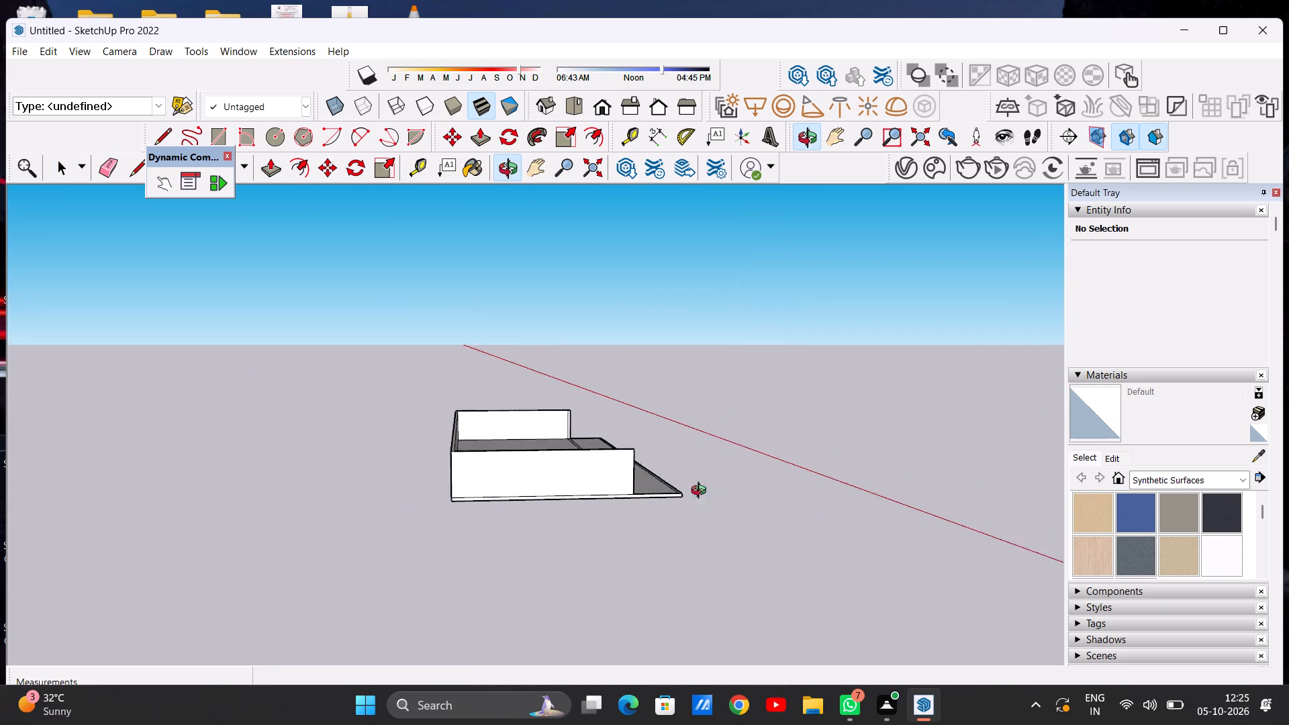
{"action": "middle_click_drag", "start_coordinate": [702, 492], "coordinate": [279, 466]}
{"action": "middle_click_drag", "start_coordinate": [470, 449], "coordinate": [381, 616]}
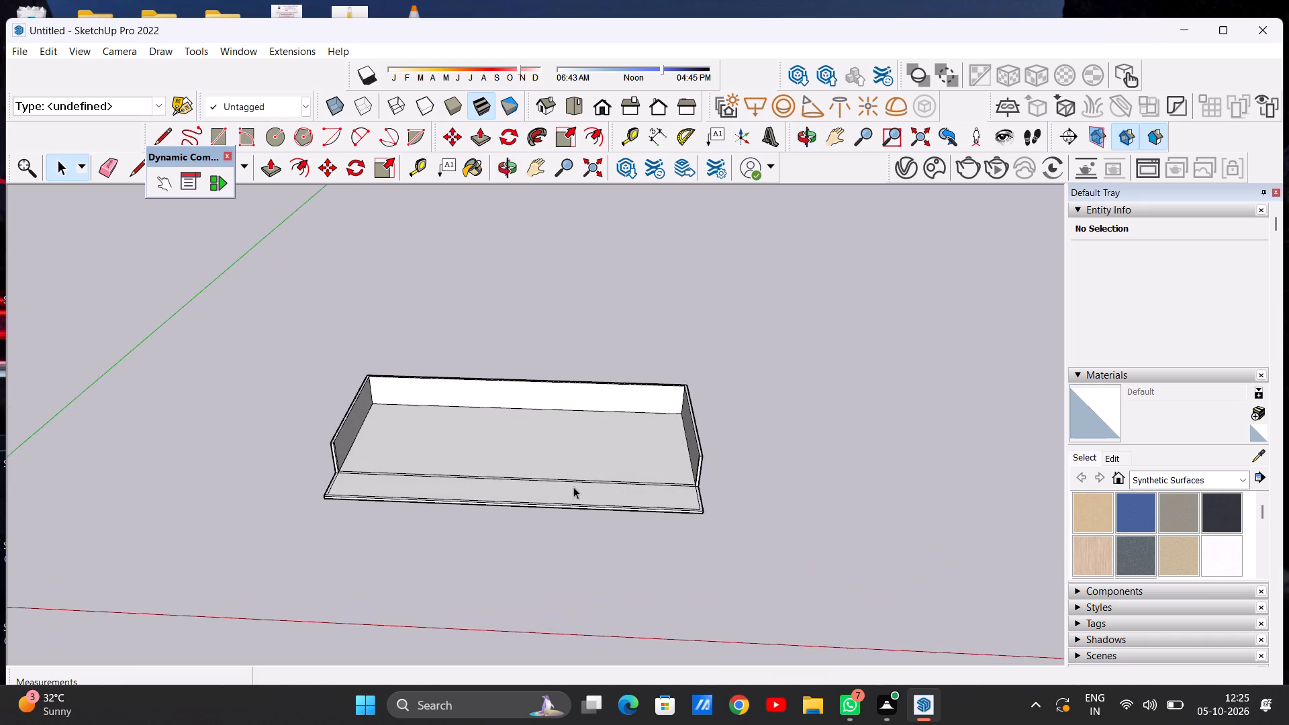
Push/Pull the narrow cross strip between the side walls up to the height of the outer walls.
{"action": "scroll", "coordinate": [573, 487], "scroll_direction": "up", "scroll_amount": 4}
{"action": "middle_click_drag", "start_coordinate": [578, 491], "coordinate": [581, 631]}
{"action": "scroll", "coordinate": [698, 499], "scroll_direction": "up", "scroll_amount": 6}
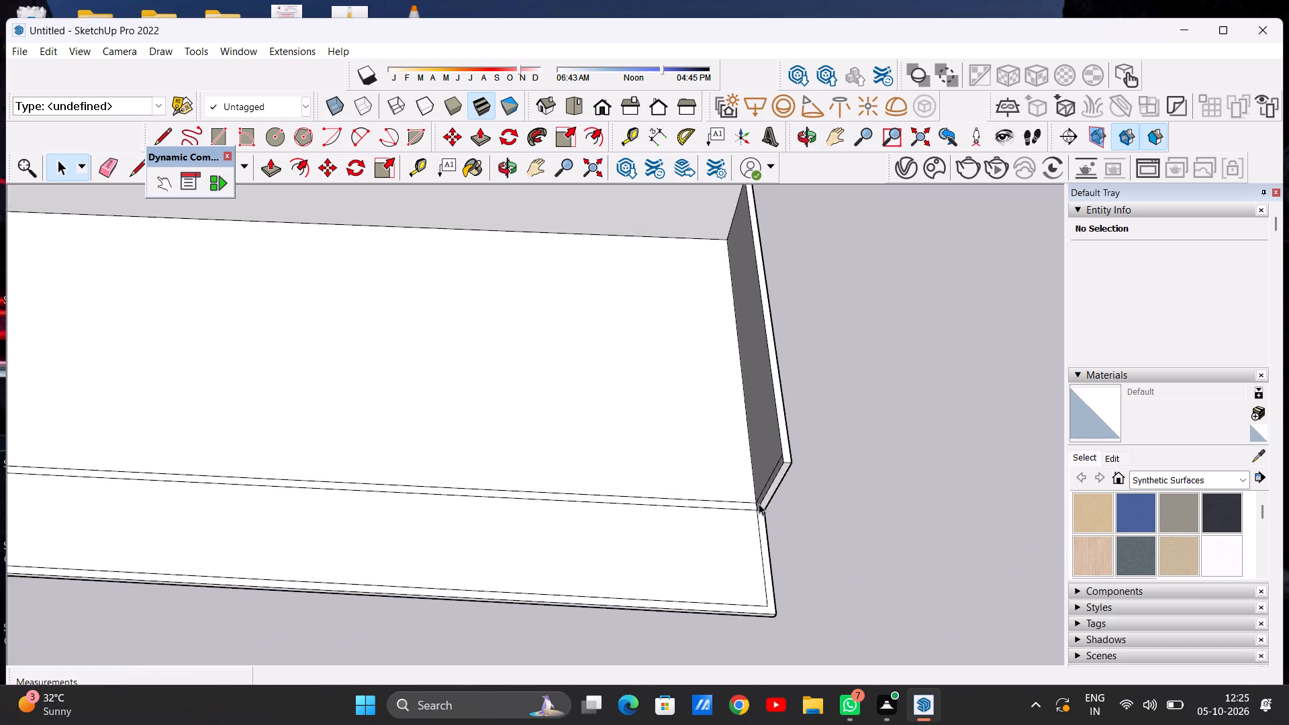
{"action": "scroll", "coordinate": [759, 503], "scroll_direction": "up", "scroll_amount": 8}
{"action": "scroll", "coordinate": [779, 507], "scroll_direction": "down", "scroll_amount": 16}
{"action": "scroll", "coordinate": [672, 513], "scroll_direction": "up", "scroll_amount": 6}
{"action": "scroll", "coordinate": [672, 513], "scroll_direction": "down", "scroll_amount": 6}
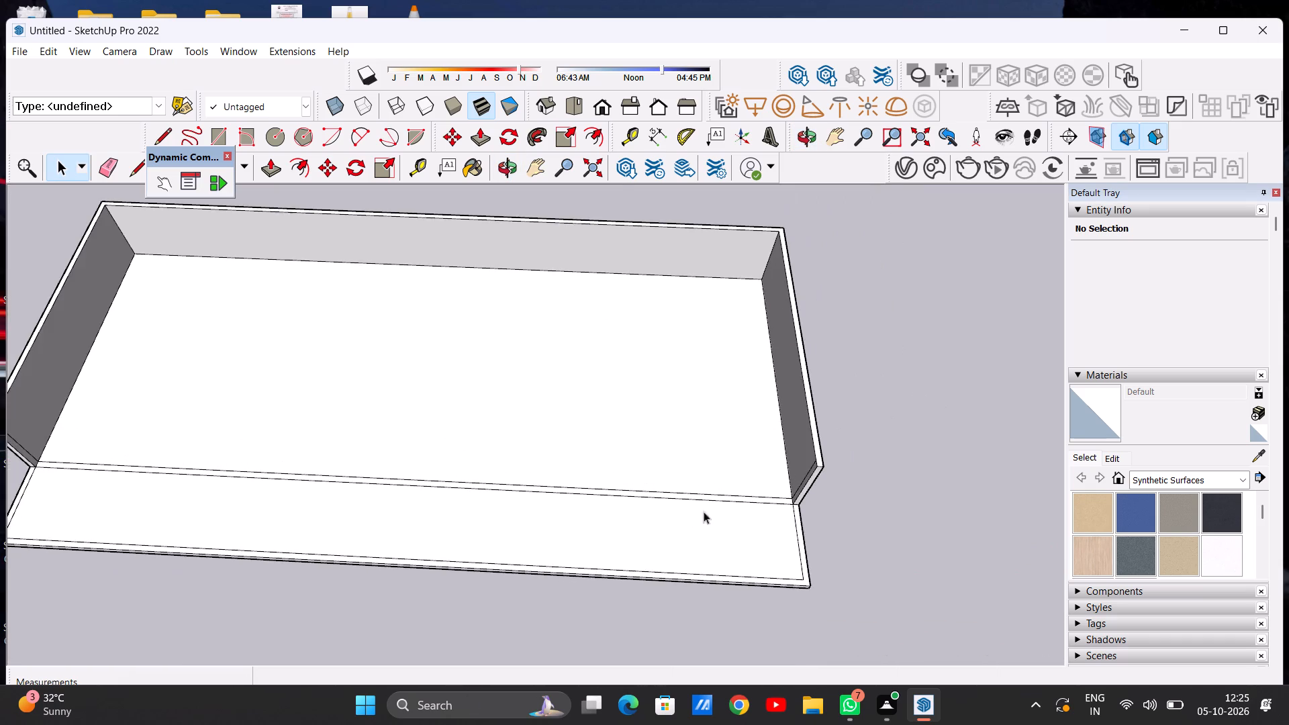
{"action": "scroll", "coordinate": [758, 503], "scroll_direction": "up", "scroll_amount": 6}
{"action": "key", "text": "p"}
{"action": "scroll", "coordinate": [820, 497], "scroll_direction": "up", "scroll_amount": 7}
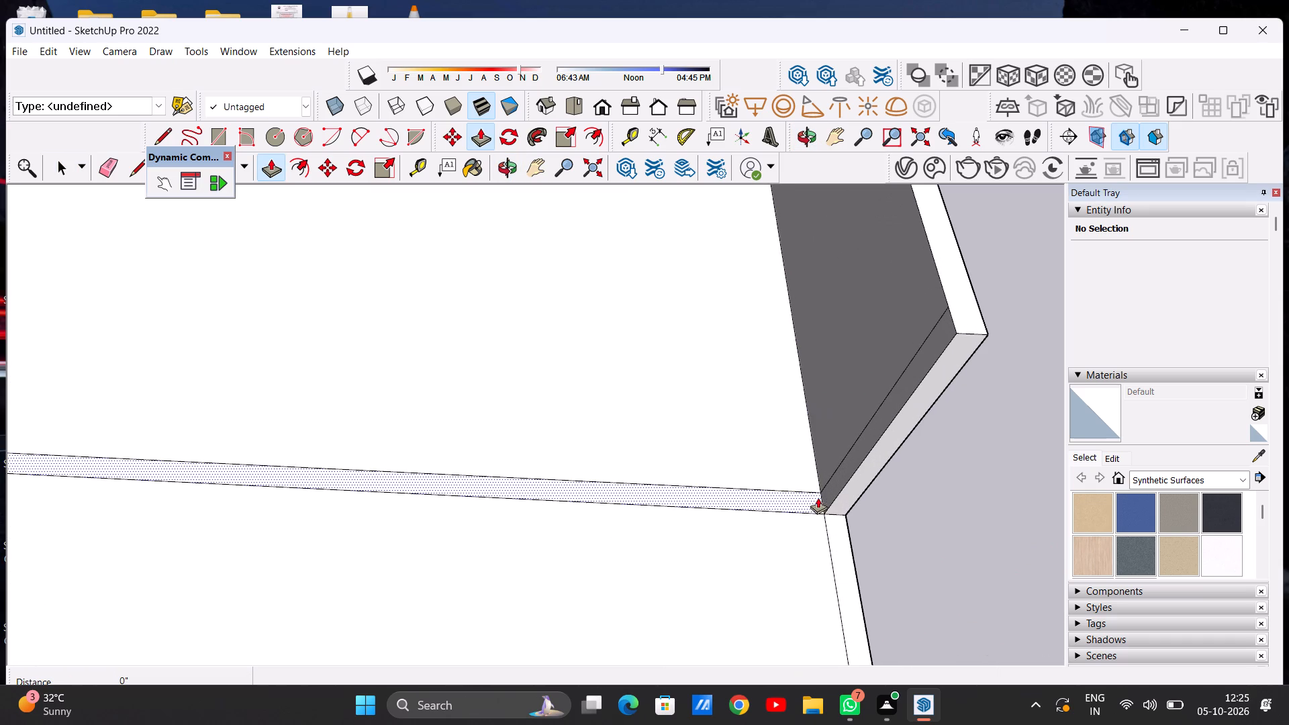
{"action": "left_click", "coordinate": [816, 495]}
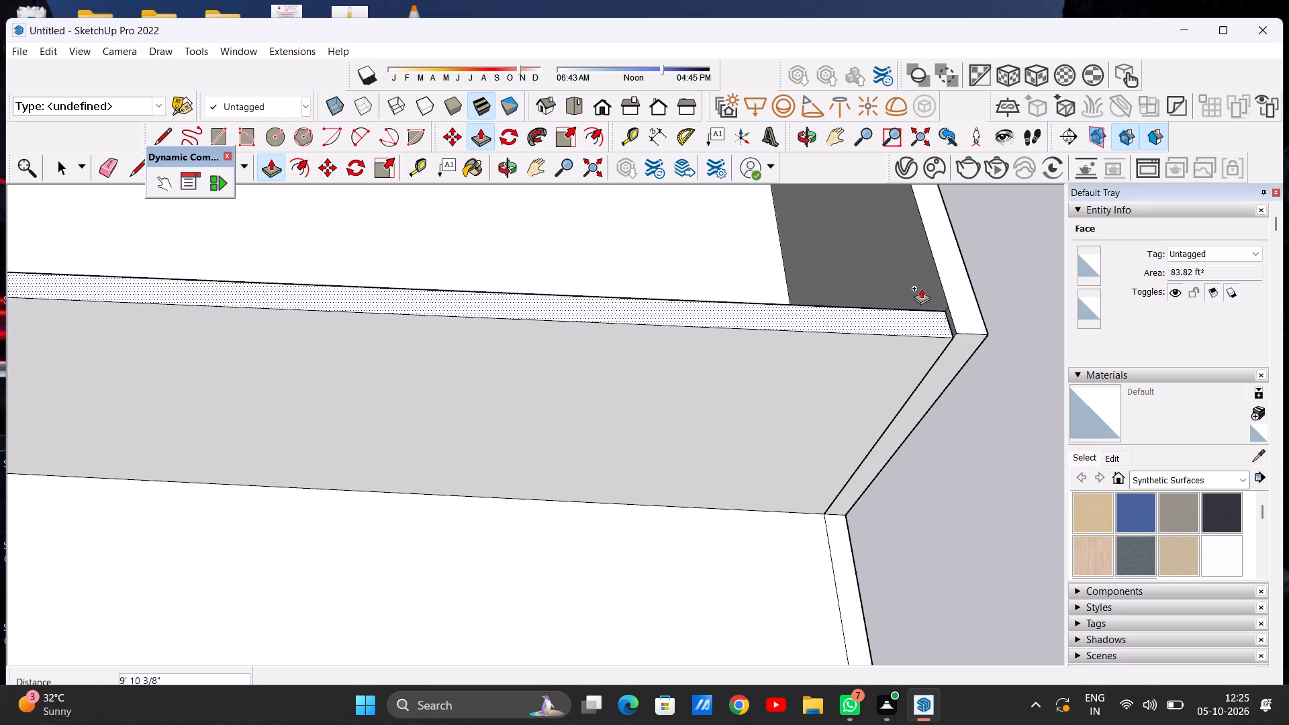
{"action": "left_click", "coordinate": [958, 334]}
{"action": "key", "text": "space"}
Examine the enclosed wall box and the front strip of the slab from low, tilted and overhead views.
{"action": "scroll", "coordinate": [804, 521], "scroll_direction": "down", "scroll_amount": 2}
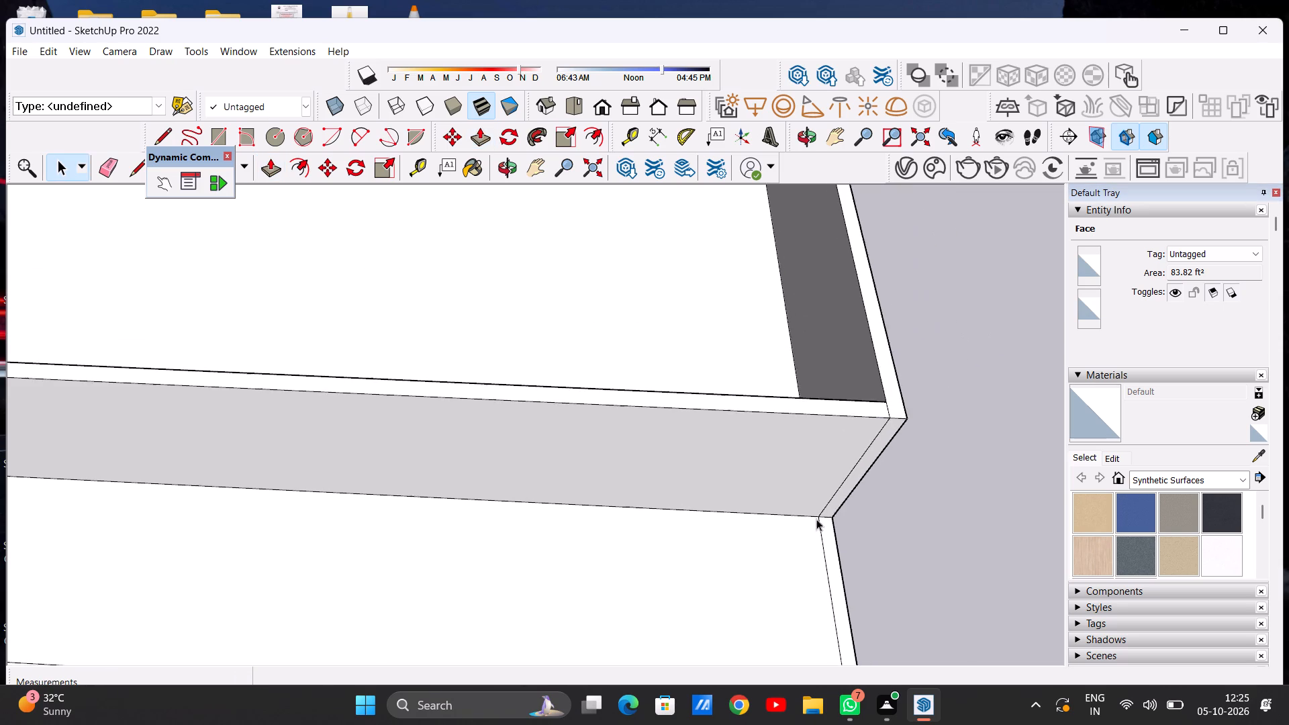
{"action": "scroll", "coordinate": [816, 519], "scroll_direction": "down", "scroll_amount": 20}
{"action": "scroll", "coordinate": [816, 519], "scroll_direction": "down", "scroll_amount": 1}
{"action": "middle_click_drag", "start_coordinate": [687, 516], "coordinate": [685, 289]}
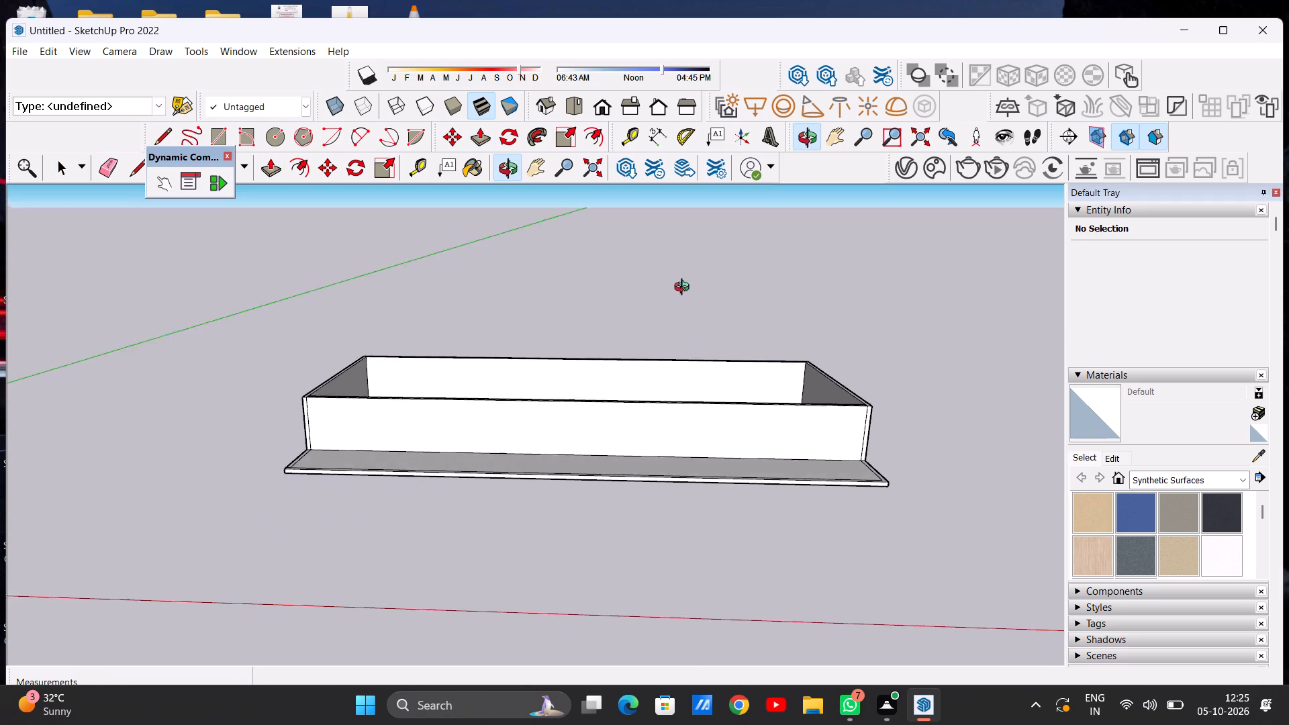
{"action": "middle_click_drag", "start_coordinate": [685, 289], "coordinate": [696, 274]}
{"action": "scroll", "coordinate": [492, 450], "scroll_direction": "up", "scroll_amount": 7}
{"action": "scroll", "coordinate": [500, 458], "scroll_direction": "down", "scroll_amount": 9}
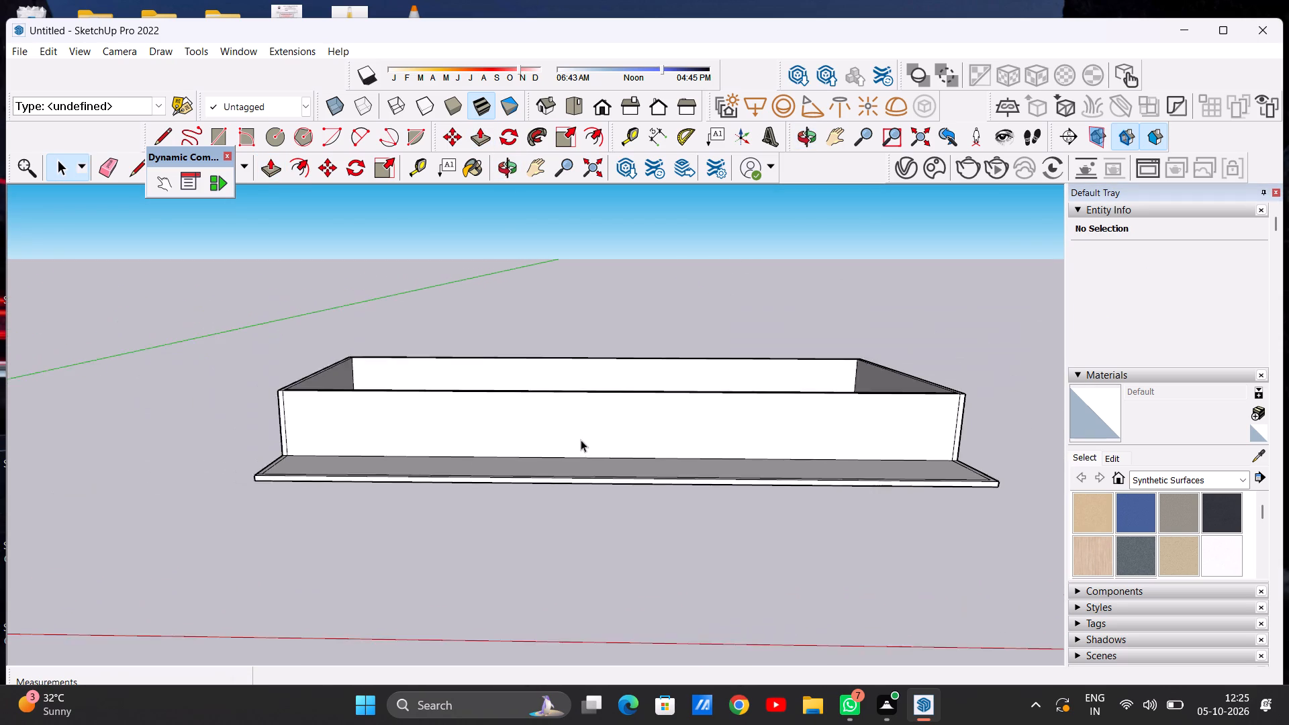
{"action": "scroll", "coordinate": [581, 440], "scroll_direction": "down", "scroll_amount": 4}
{"action": "scroll", "coordinate": [557, 442], "scroll_direction": "up", "scroll_amount": 1}
{"action": "middle_click_drag", "start_coordinate": [532, 471], "coordinate": [510, 595]}
{"action": "scroll", "coordinate": [516, 496], "scroll_direction": "up", "scroll_amount": 3}
{"action": "middle_click_drag", "start_coordinate": [516, 496], "coordinate": [518, 518]}
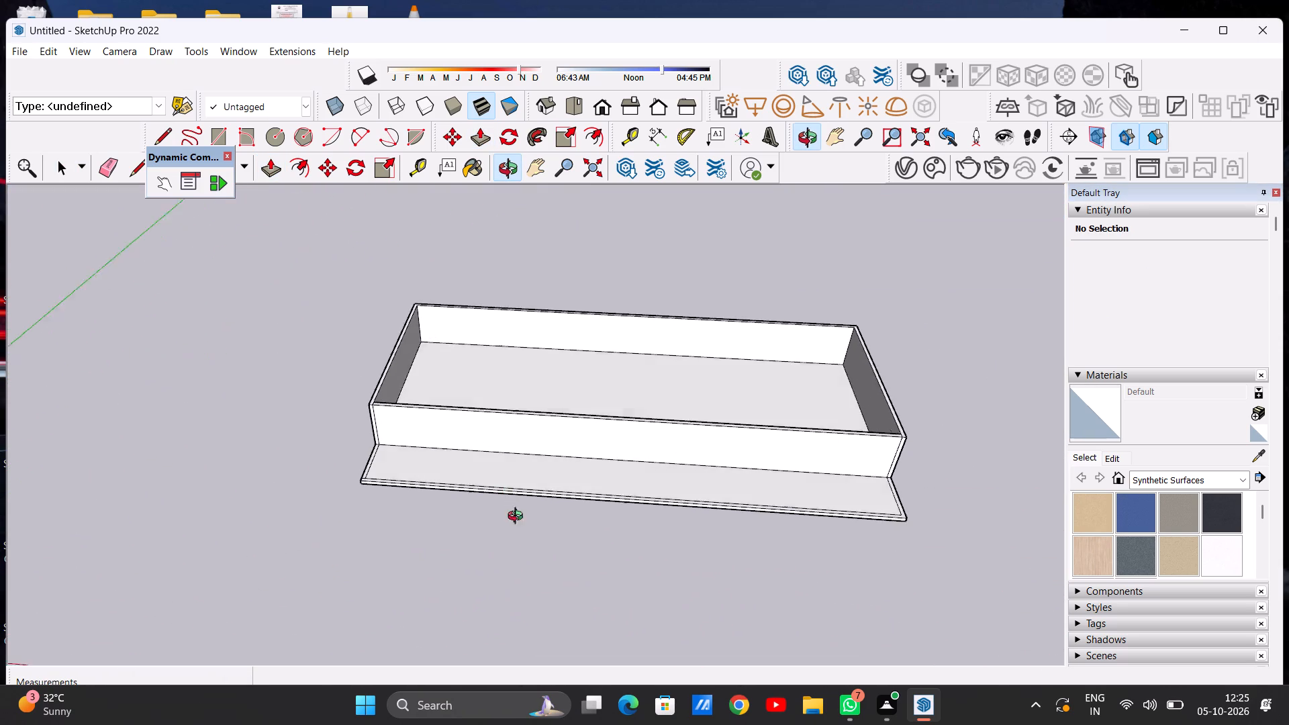
{"action": "middle_click_drag", "start_coordinate": [518, 518], "coordinate": [526, 617]}
{"action": "scroll", "coordinate": [571, 531], "scroll_direction": "down", "scroll_amount": 3}
{"action": "middle_click_drag", "start_coordinate": [589, 485], "coordinate": [598, 564]}
{"action": "scroll", "coordinate": [582, 507], "scroll_direction": "up", "scroll_amount": 4}
{"action": "scroll", "coordinate": [628, 493], "scroll_direction": "down", "scroll_amount": 5}
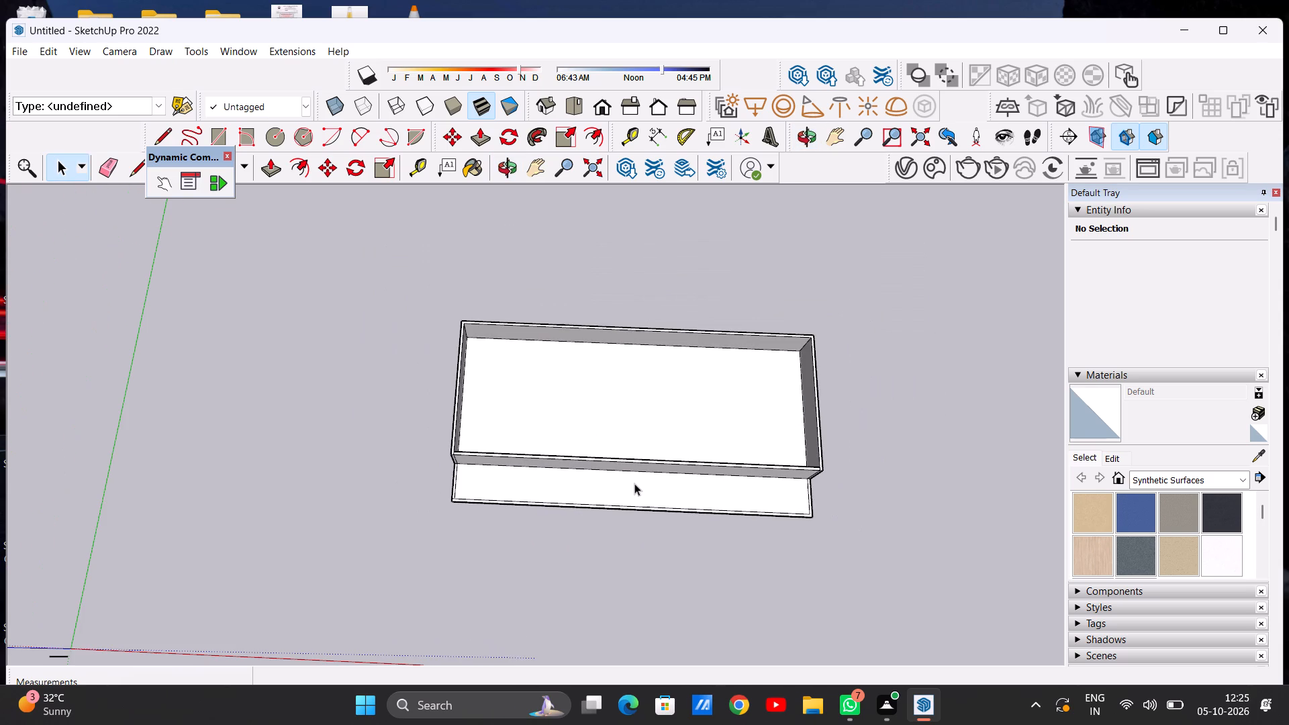
Undo the wall extrusions, the wall layout lines and the slab thickness, back to the flat base rectangle.
{"action": "key", "text": "ctrl+z"}
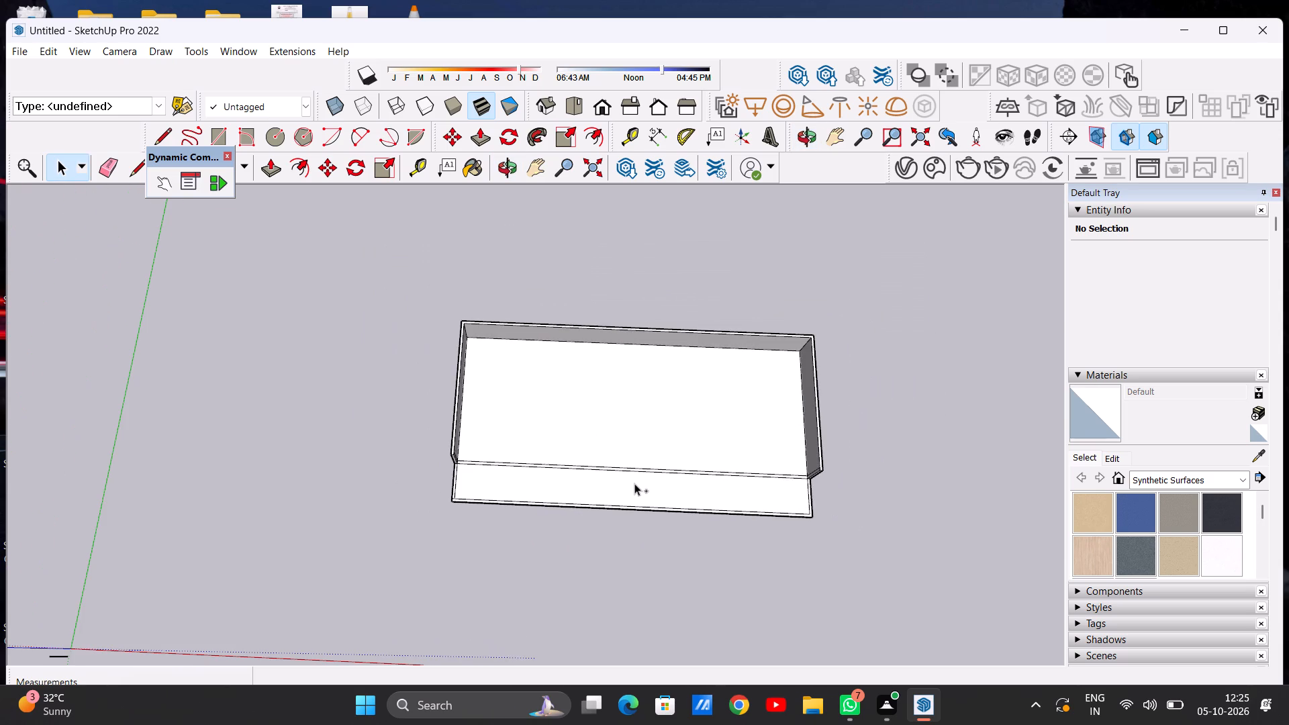
{"action": "key", "text": "ctrl+z"}
{"action": "key", "text": "ctrl+z"}
{"action": "key", "text": "ctrl+z"}
{"action": "key", "text": "ctrl+z"}
{"action": "key", "text": "ctrl+z"}
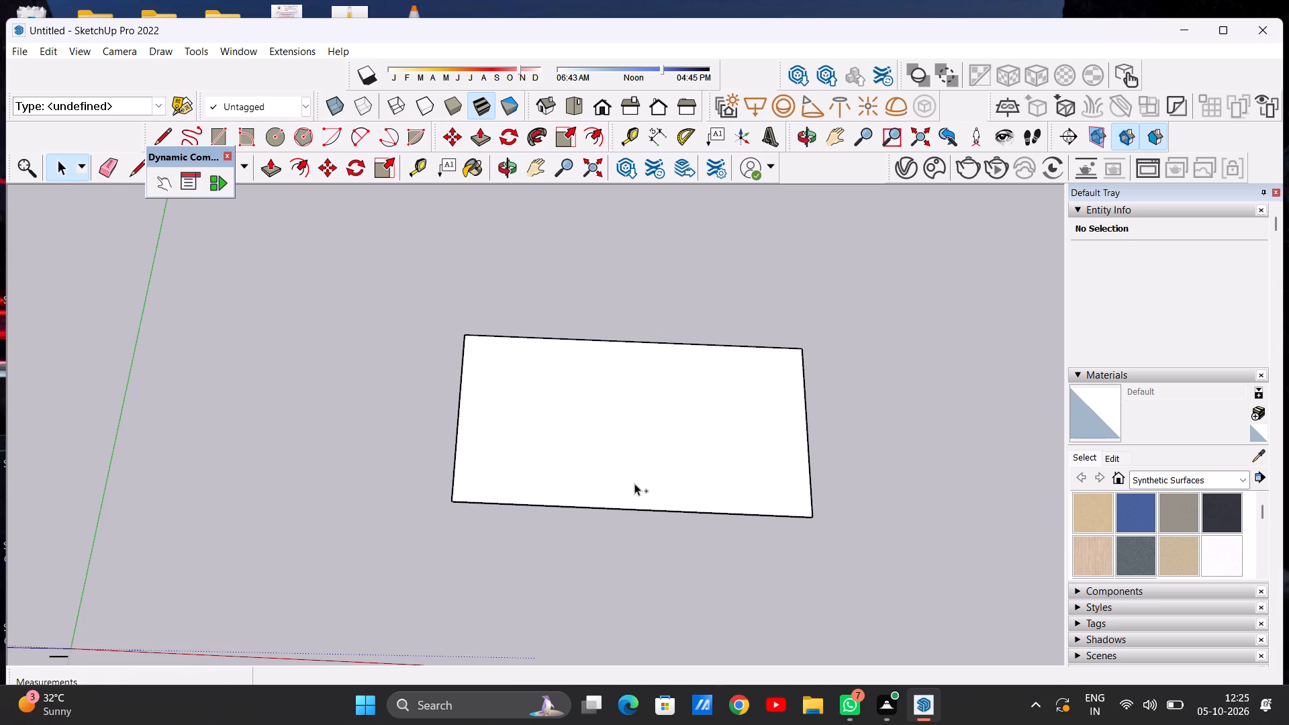
{"action": "key", "text": "space"}
{"action": "middle_click_drag", "start_coordinate": [581, 563], "coordinate": [606, 250]}
{"action": "scroll", "coordinate": [592, 454], "scroll_direction": "up", "scroll_amount": 5}
{"action": "key", "text": "ctrl+z"}
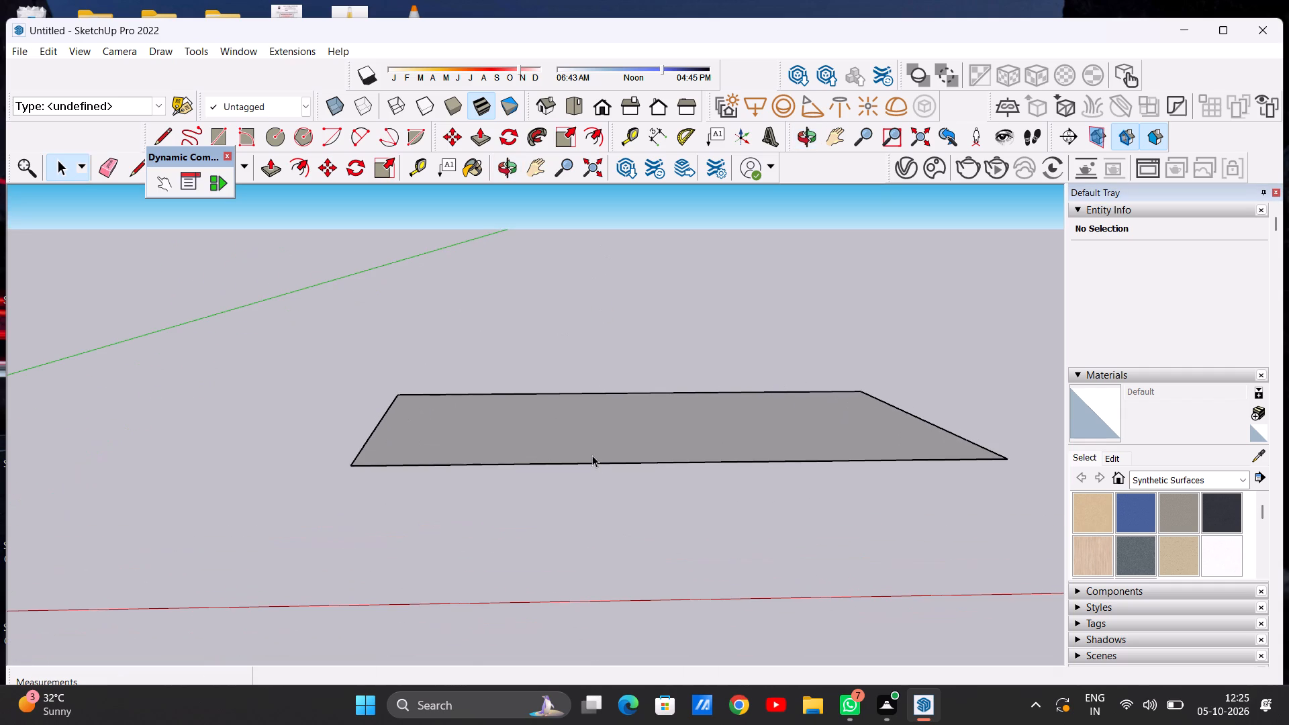
Draw a line about 50' 9" long straight across the rectangle from its back edge to its front edge, right of the middle.
{"action": "scroll", "coordinate": [595, 470], "scroll_direction": "down", "scroll_amount": 3}
{"action": "middle_click_drag", "start_coordinate": [609, 458], "coordinate": [592, 689]}
{"action": "middle_click_drag", "start_coordinate": [591, 536], "coordinate": [594, 664]}
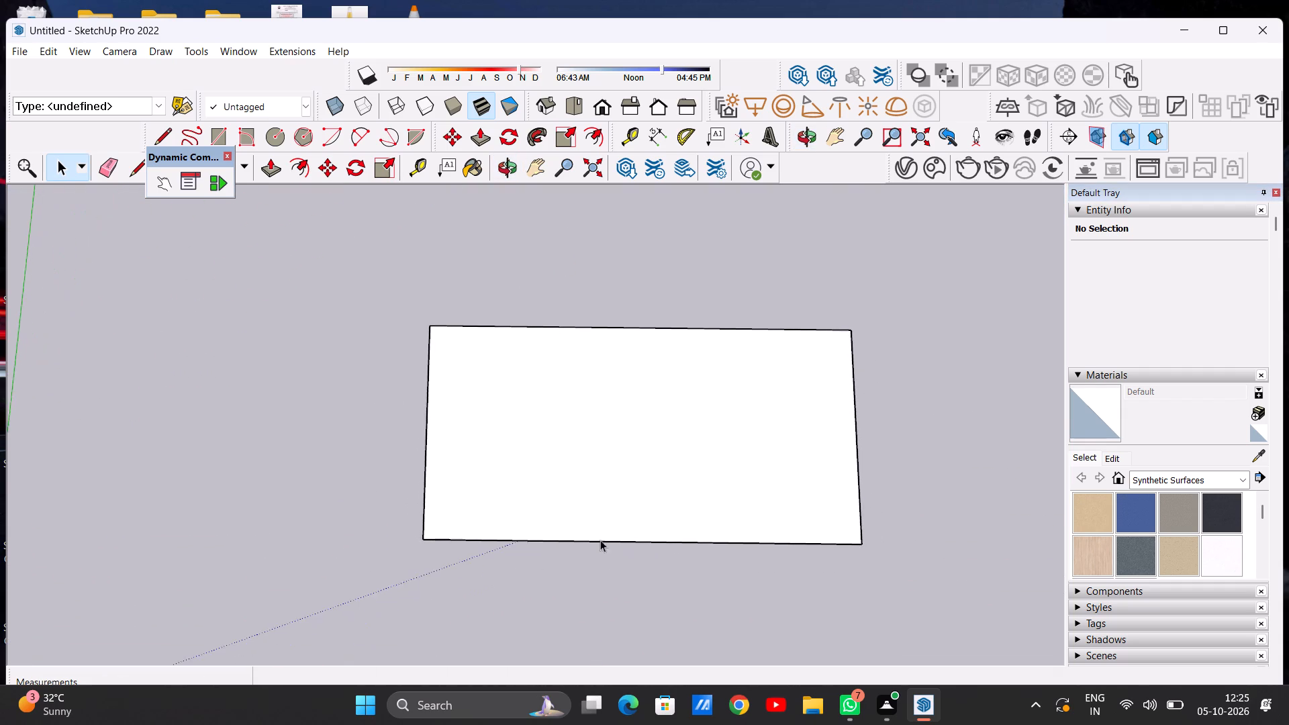
{"action": "scroll", "coordinate": [596, 529], "scroll_direction": "down", "scroll_amount": 4}
{"action": "scroll", "coordinate": [657, 516], "scroll_direction": "up", "scroll_amount": 2}
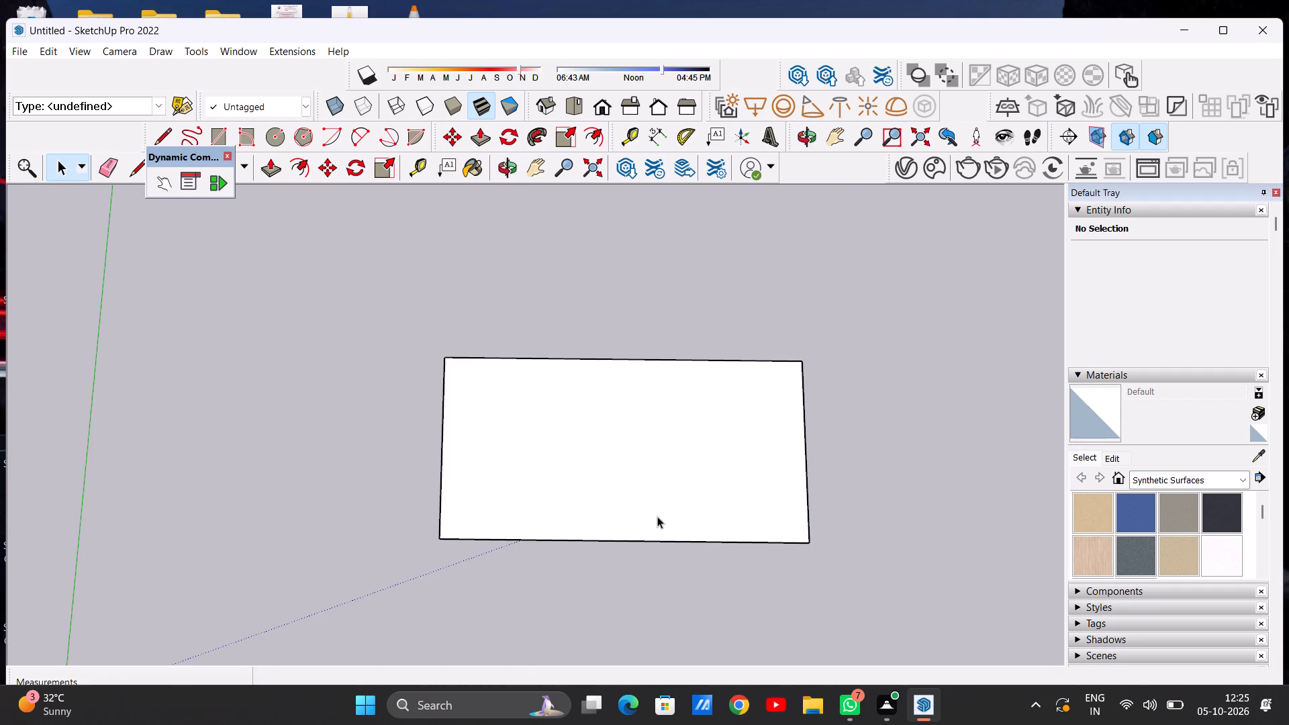
{"action": "key", "text": "l"}
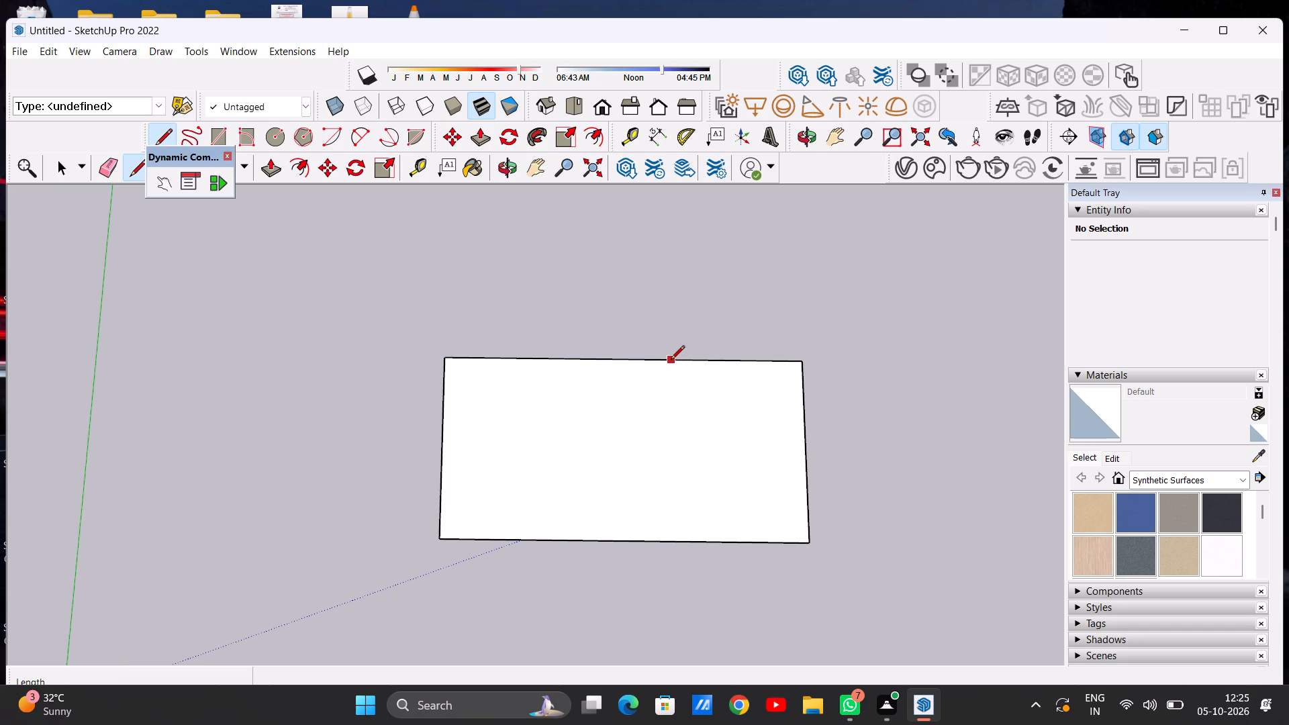
{"action": "left_click", "coordinate": [671, 360]}
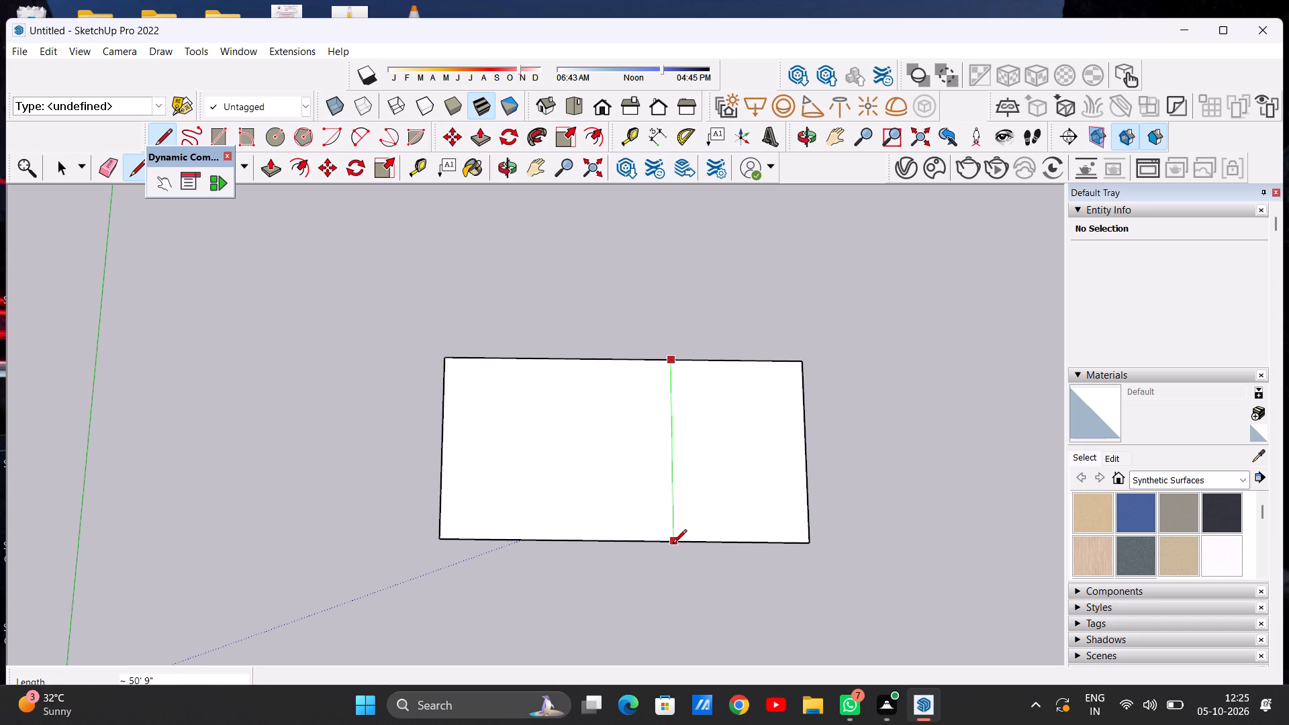
{"action": "left_click", "coordinate": [673, 544]}
{"action": "key", "text": "space"}
Erase the back, right and front edges of the rectangle beyond the dividing line, keeping only the larger left part.
{"action": "key", "text": "e"}
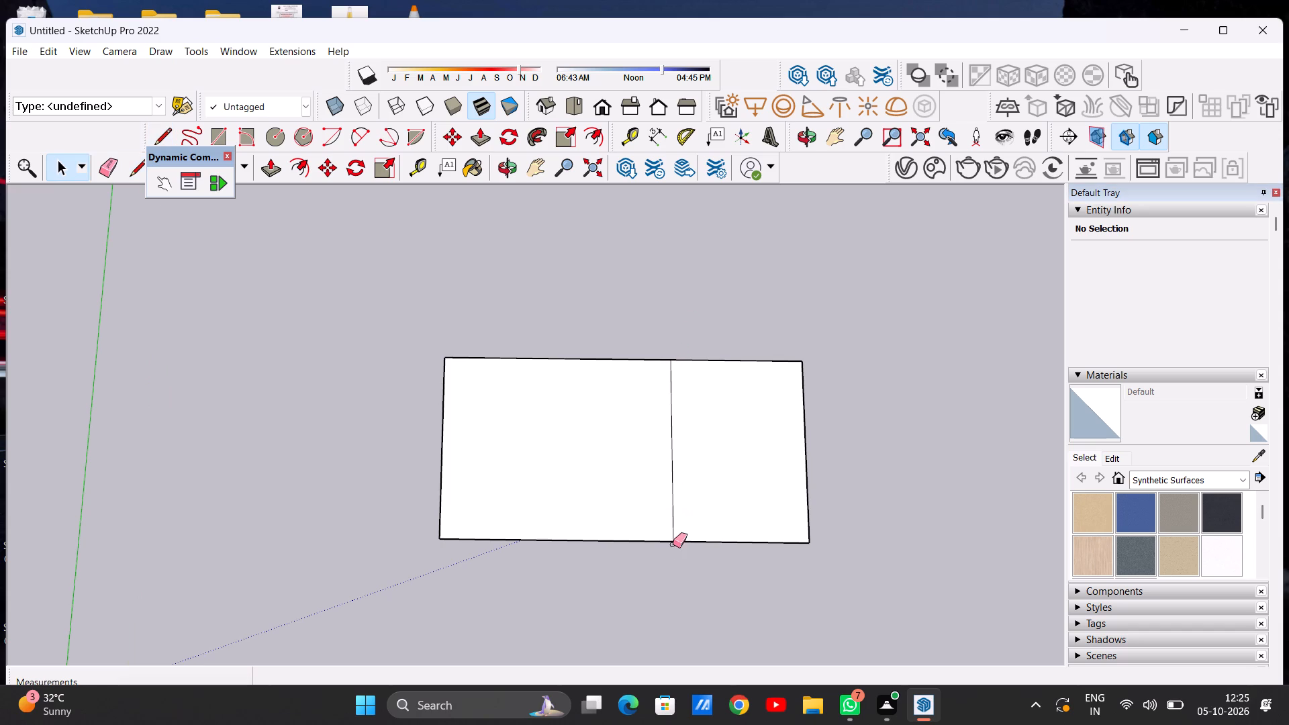
{"action": "left_click_drag", "start_coordinate": [723, 339], "coordinate": [743, 411]}
{"action": "left_click_drag", "start_coordinate": [762, 464], "coordinate": [817, 464]}
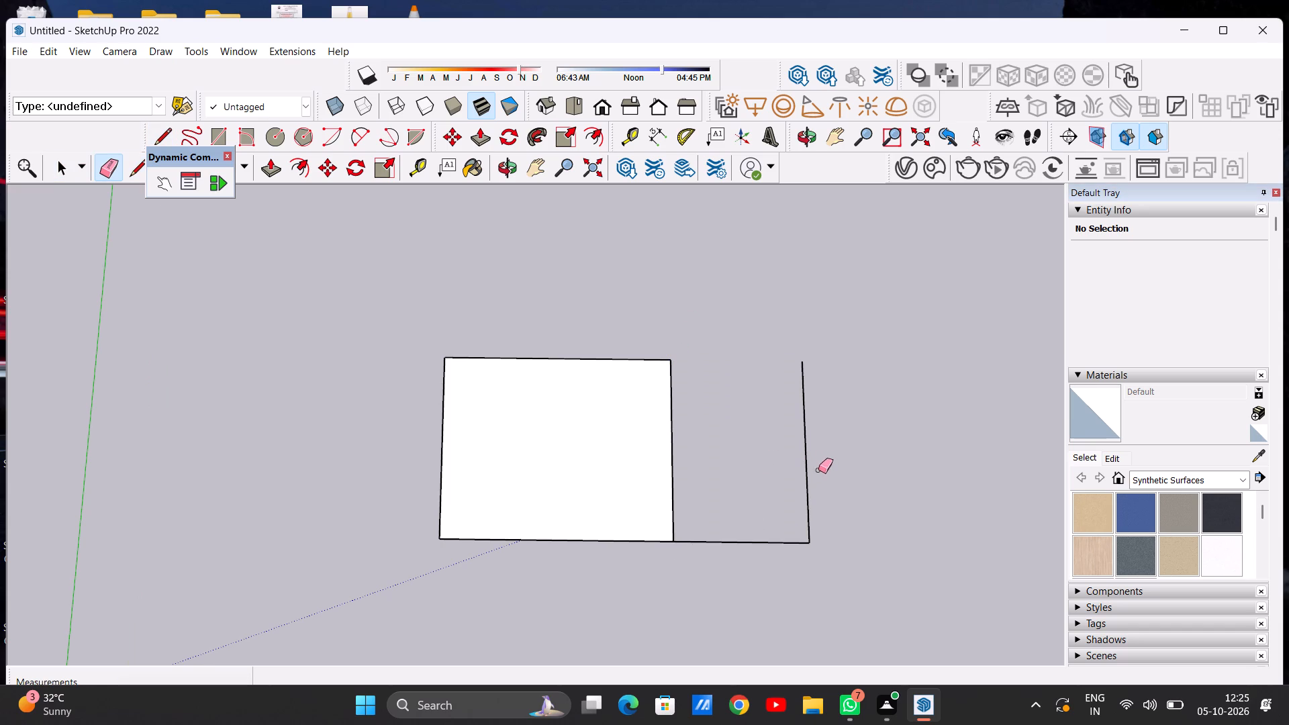
{"action": "left_click_drag", "start_coordinate": [816, 466], "coordinate": [796, 473]}
{"action": "left_click_drag", "start_coordinate": [777, 499], "coordinate": [772, 556]}
{"action": "scroll", "coordinate": [817, 474], "scroll_direction": "down", "scroll_amount": 10}
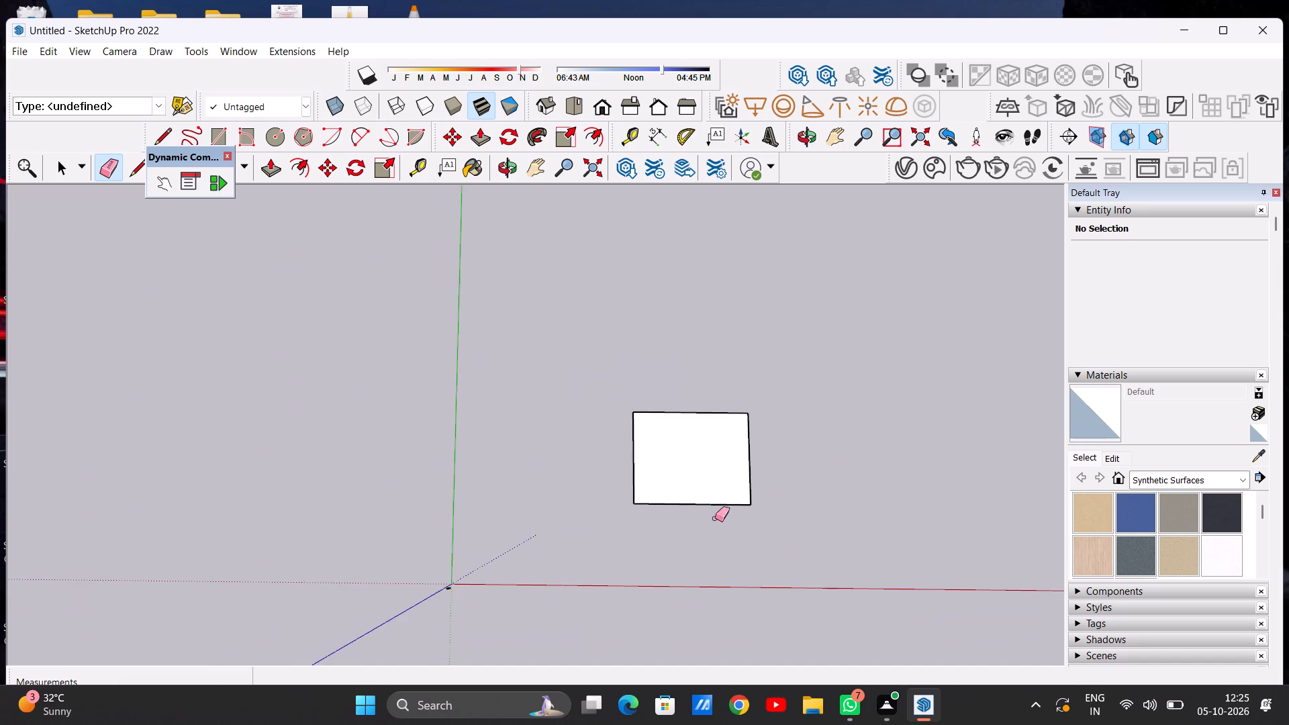
Extend the base rectangle with a rectangle about 50' 9" by 24' 10" along its right edge and erase the shared edge.
{"action": "scroll", "coordinate": [709, 522], "scroll_direction": "up", "scroll_amount": 7}
{"action": "scroll", "coordinate": [660, 527], "scroll_direction": "down", "scroll_amount": 6}
{"action": "scroll", "coordinate": [713, 413], "scroll_direction": "up", "scroll_amount": 6}
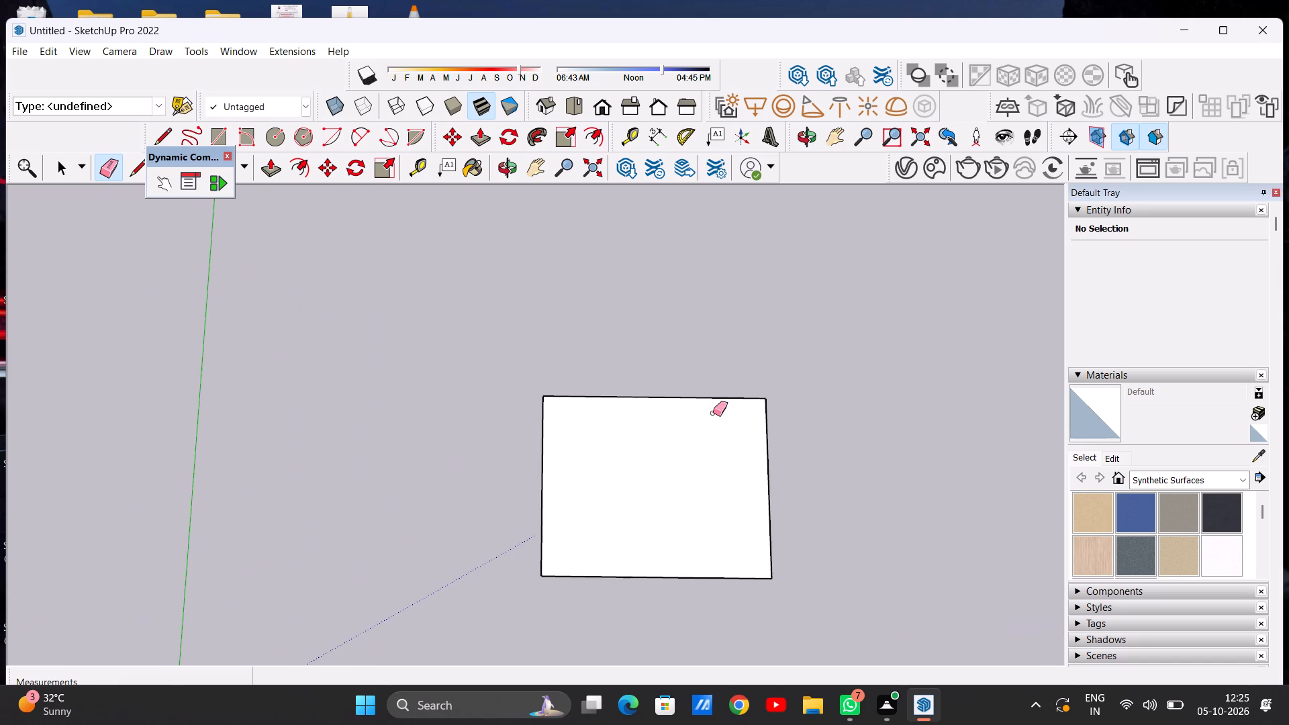
{"action": "key", "text": "space"}
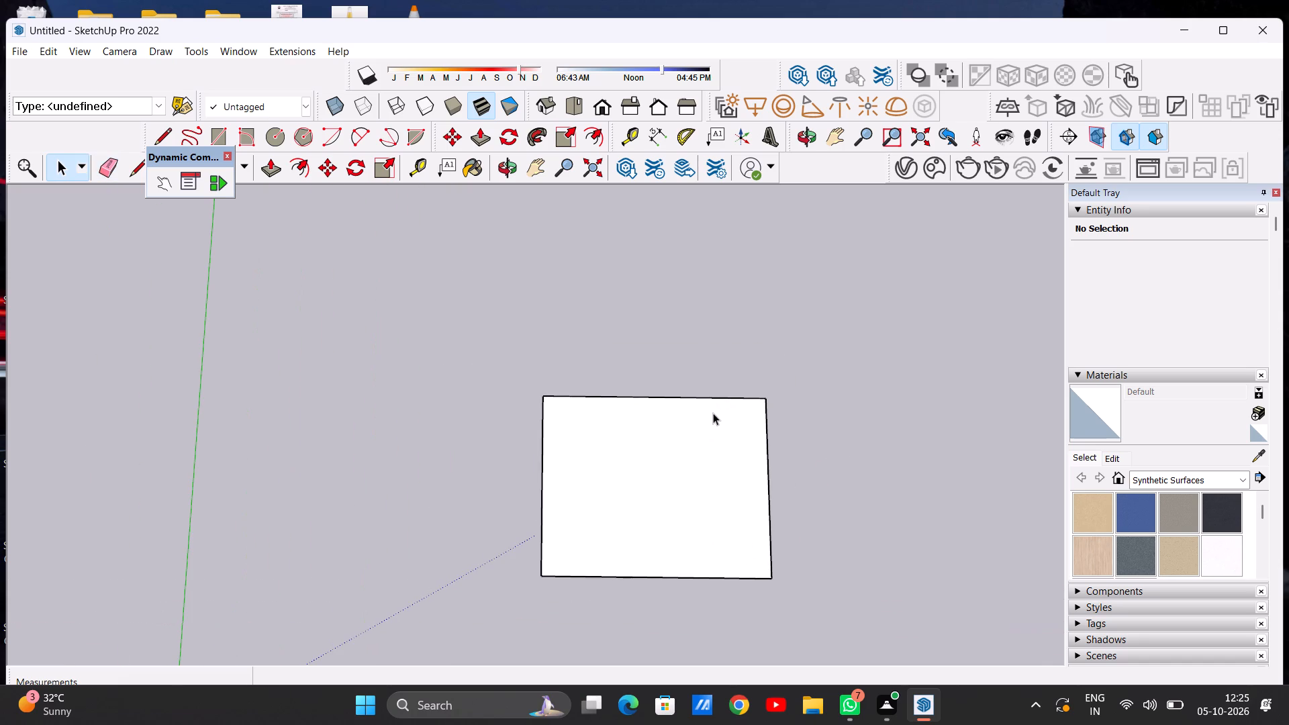
{"action": "scroll", "coordinate": [714, 413], "scroll_direction": "down", "scroll_amount": 3}
{"action": "scroll", "coordinate": [721, 401], "scroll_direction": "up", "scroll_amount": 2}
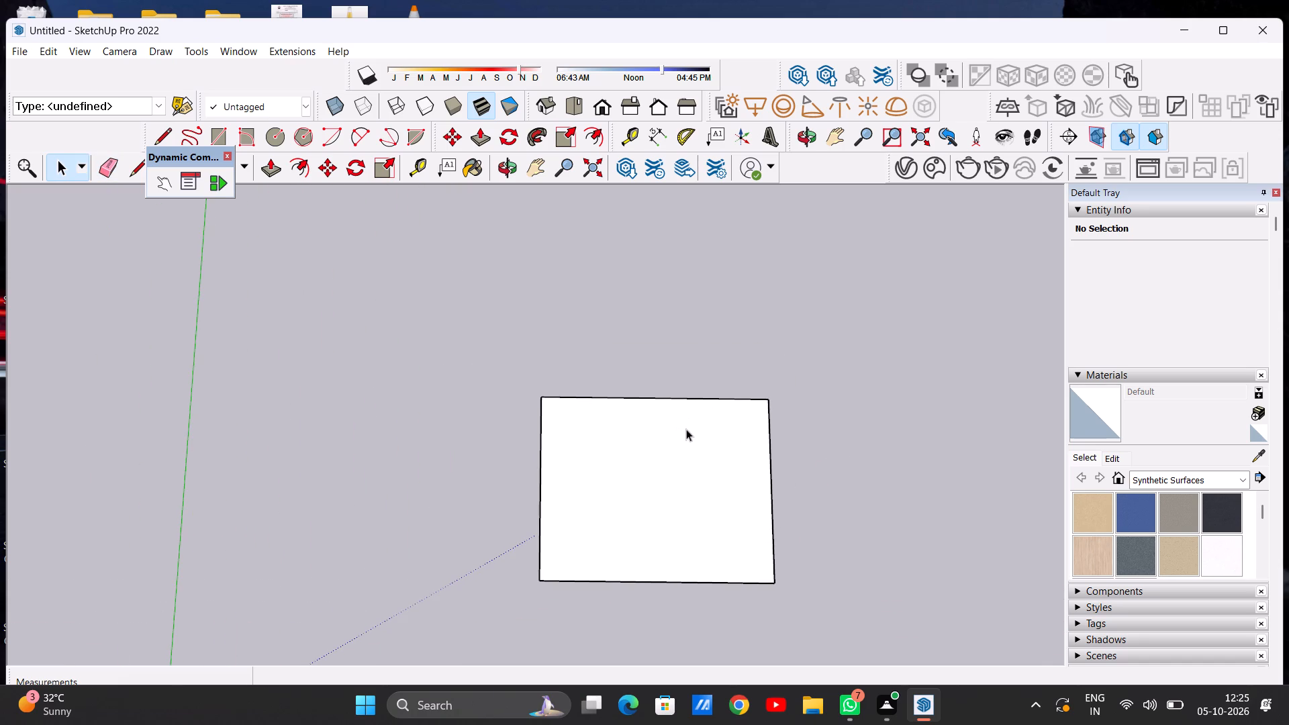
{"action": "scroll", "coordinate": [686, 429], "scroll_direction": "down", "scroll_amount": 6}
{"action": "scroll", "coordinate": [724, 444], "scroll_direction": "up", "scroll_amount": 11}
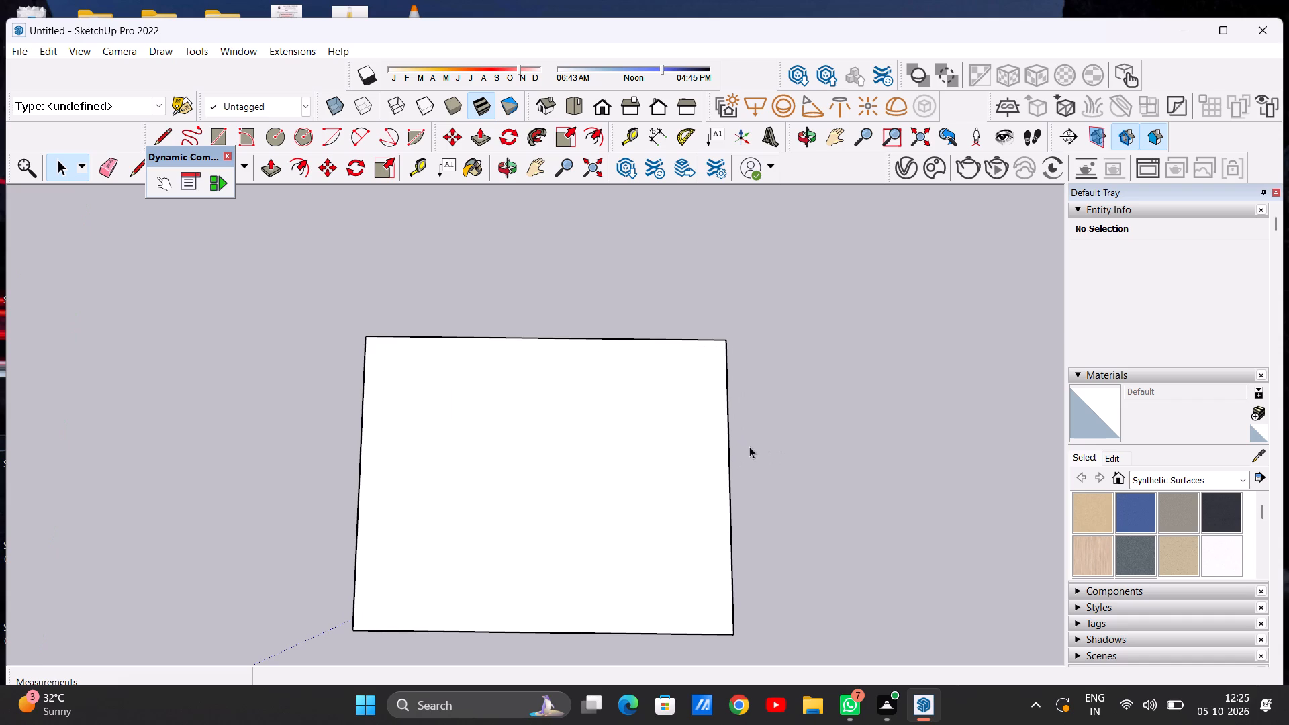
{"action": "key", "text": "r"}
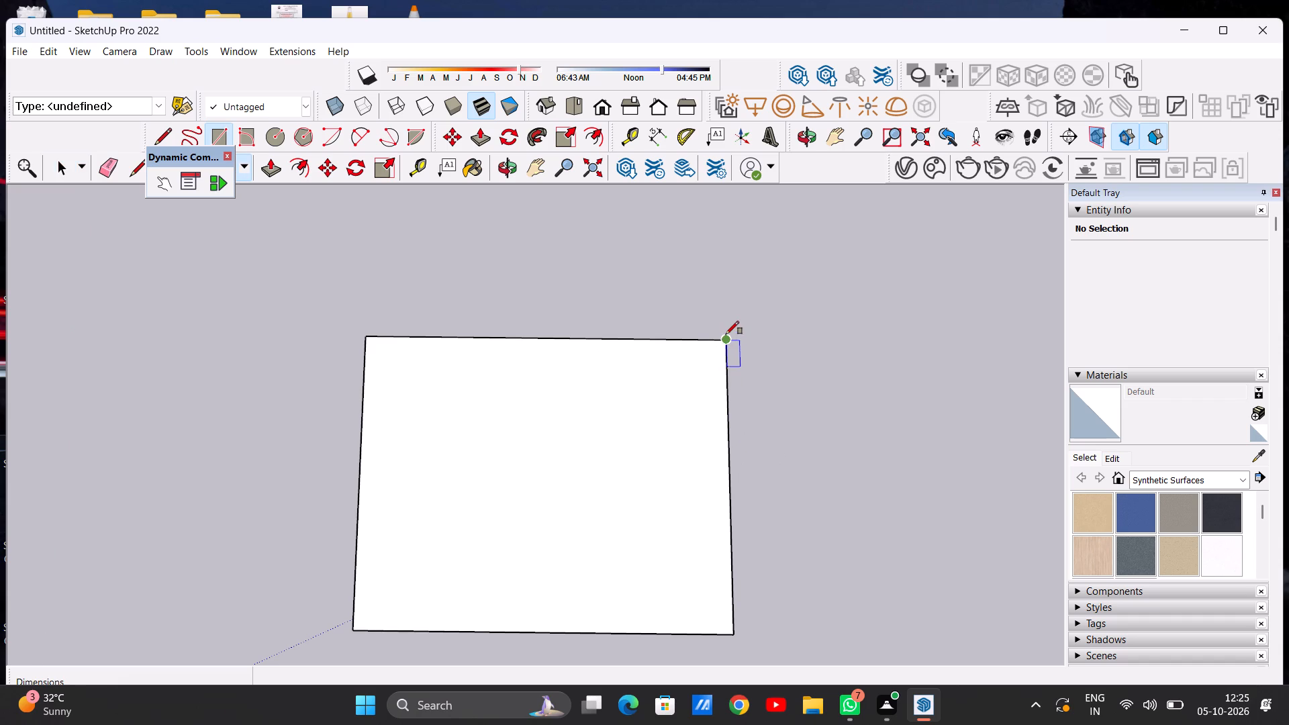
{"action": "left_click", "coordinate": [725, 336]}
{"action": "left_click", "coordinate": [739, 633]}
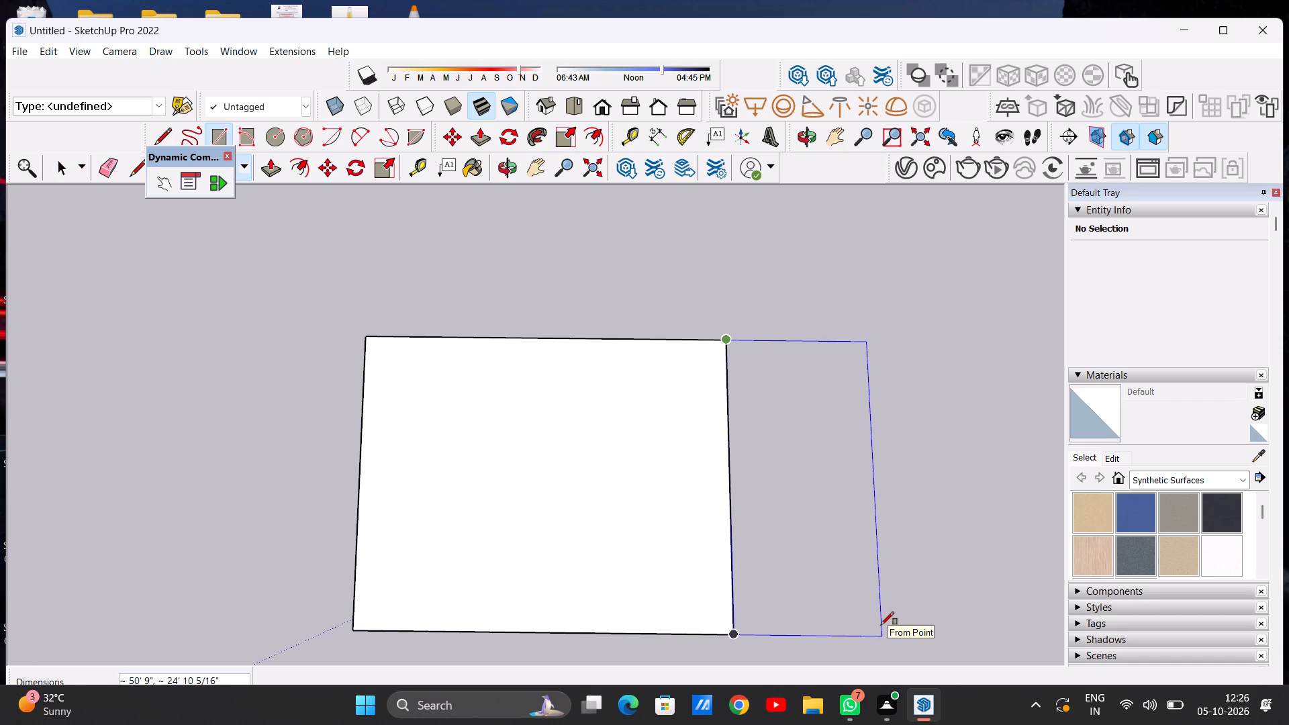
{"action": "left_click", "coordinate": [881, 625]}
{"action": "key", "text": "space"}
{"action": "key", "text": "e"}
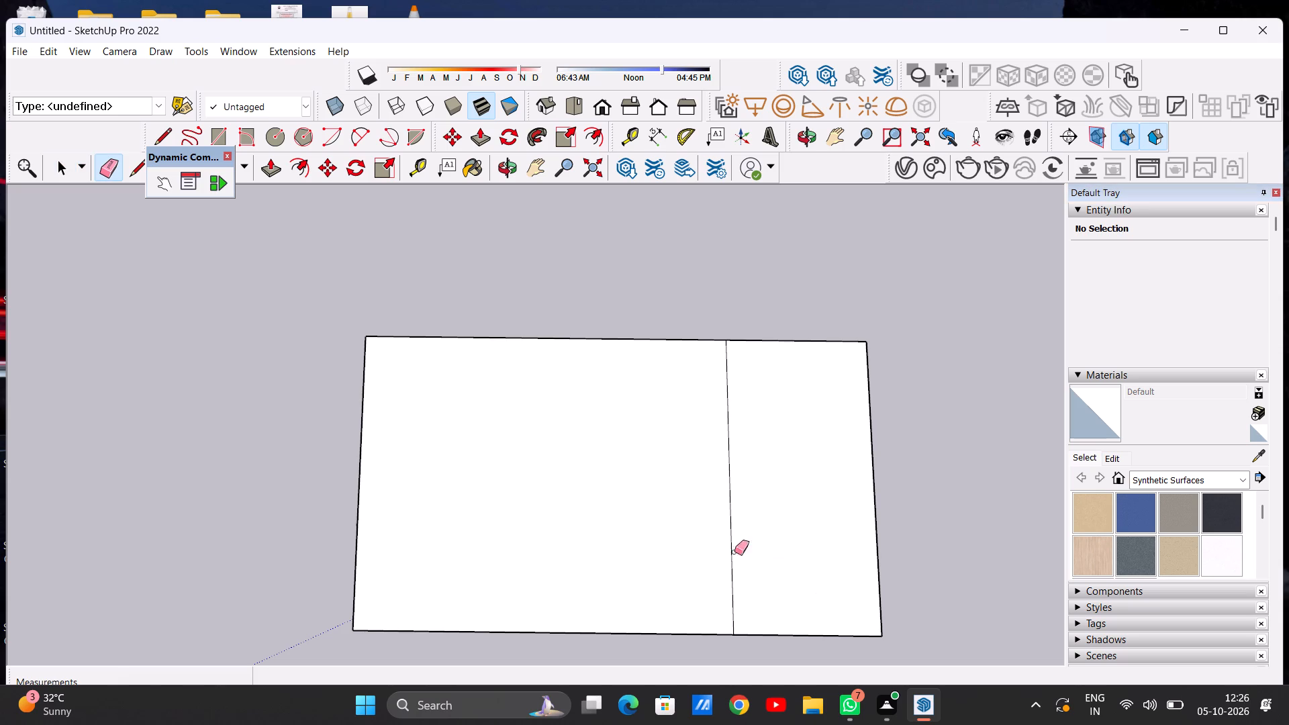
{"action": "left_click_drag", "start_coordinate": [726, 544], "coordinate": [745, 540]}
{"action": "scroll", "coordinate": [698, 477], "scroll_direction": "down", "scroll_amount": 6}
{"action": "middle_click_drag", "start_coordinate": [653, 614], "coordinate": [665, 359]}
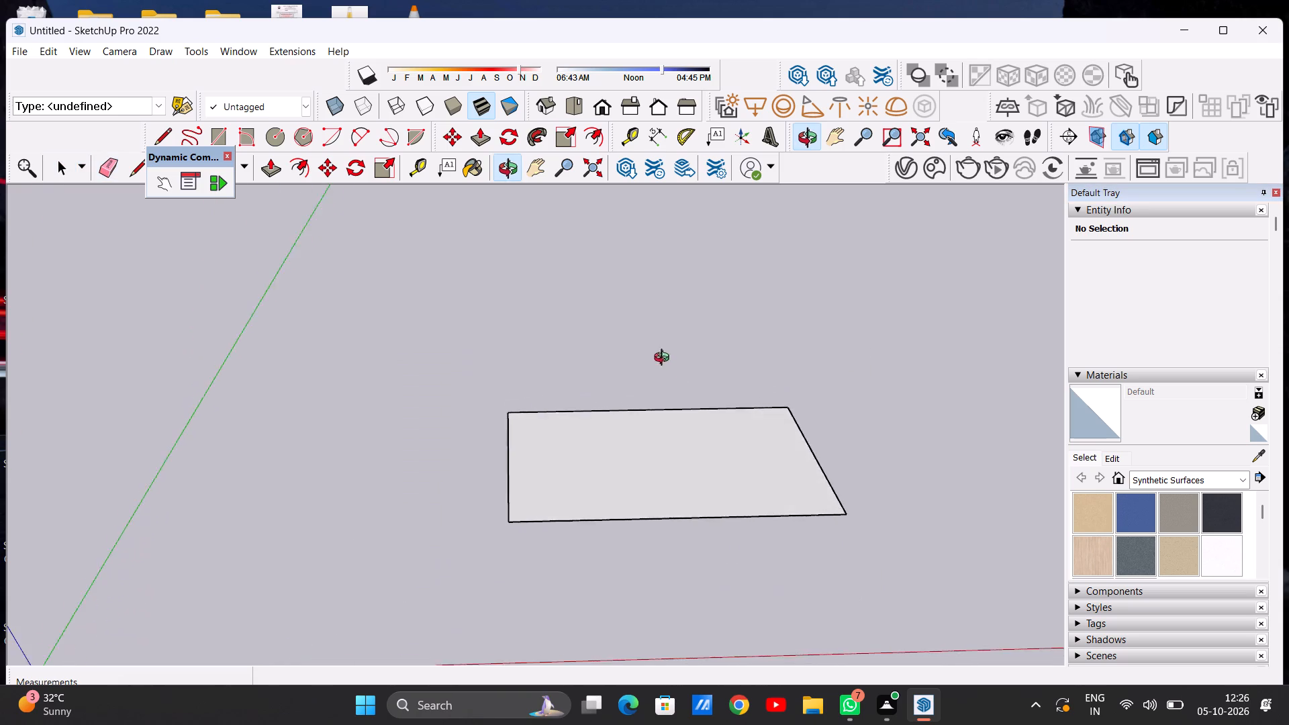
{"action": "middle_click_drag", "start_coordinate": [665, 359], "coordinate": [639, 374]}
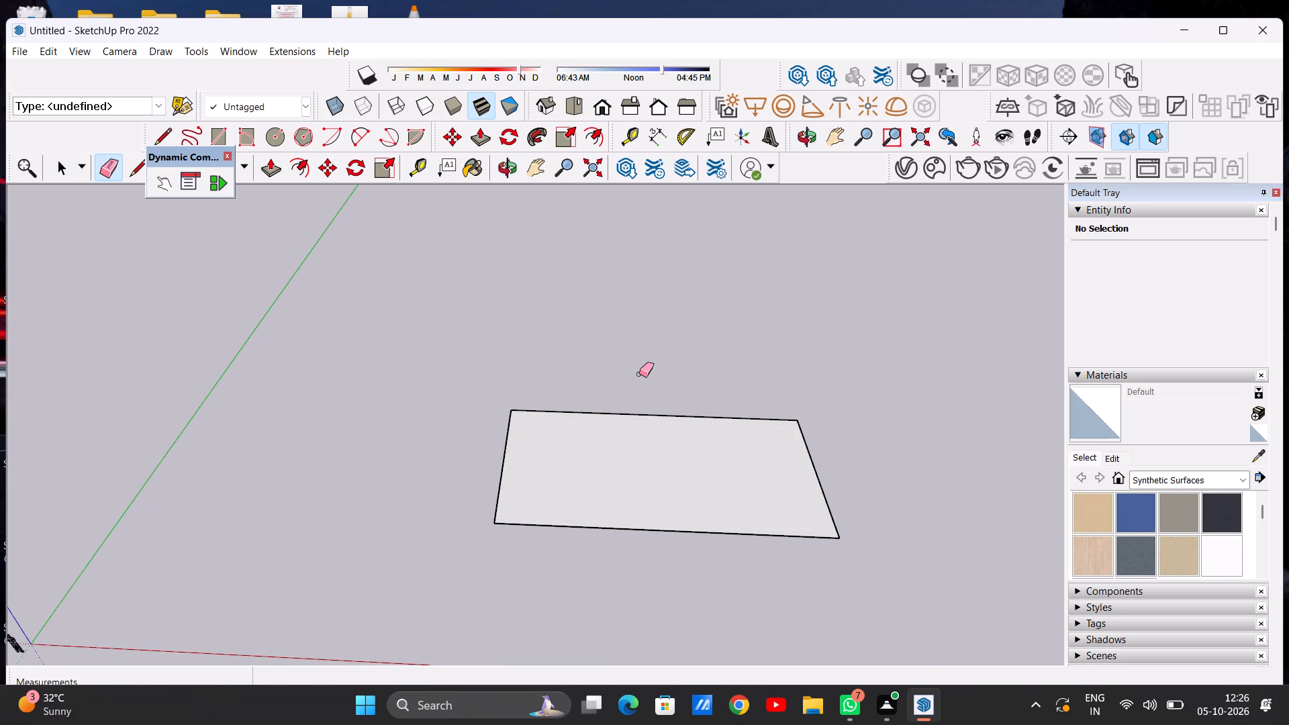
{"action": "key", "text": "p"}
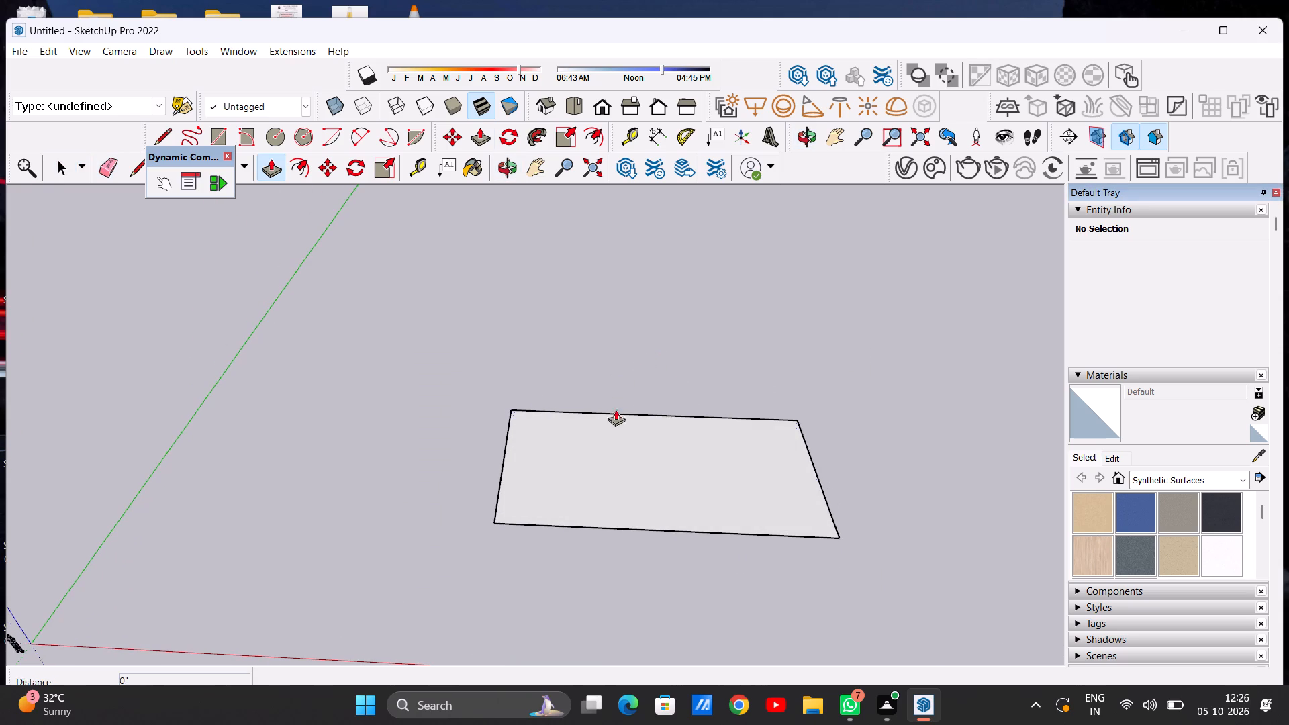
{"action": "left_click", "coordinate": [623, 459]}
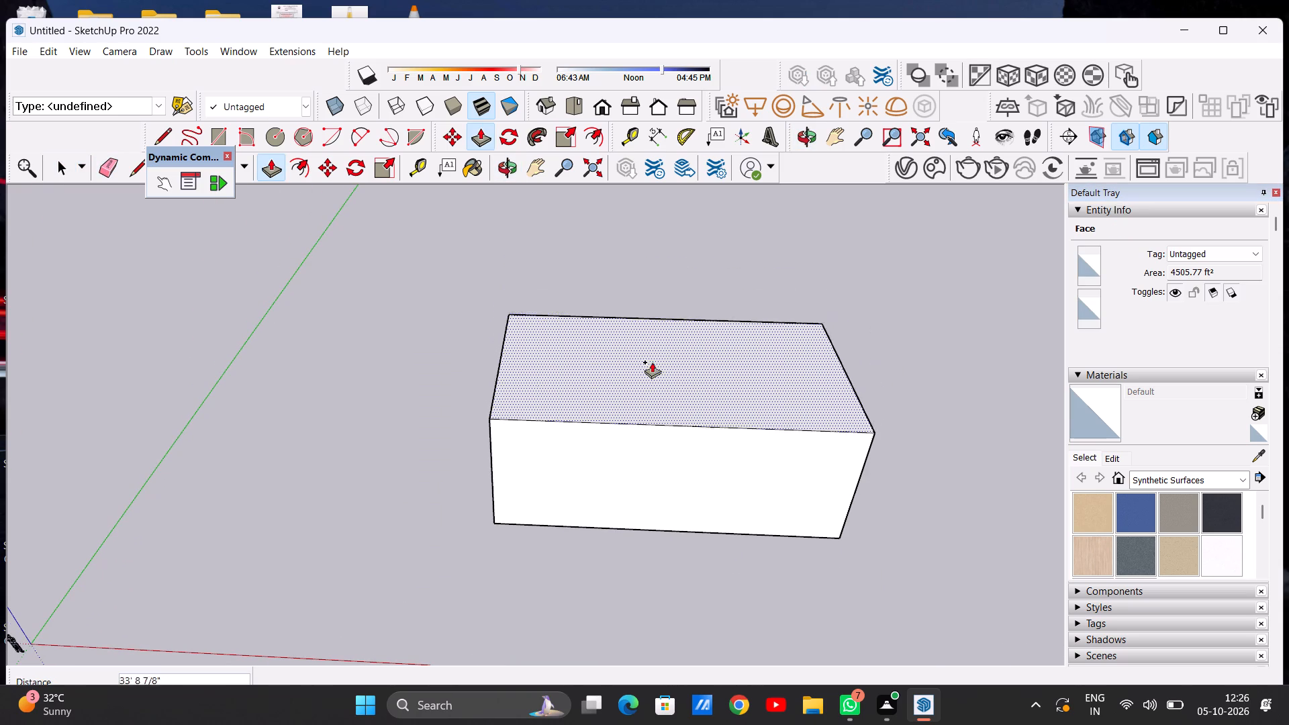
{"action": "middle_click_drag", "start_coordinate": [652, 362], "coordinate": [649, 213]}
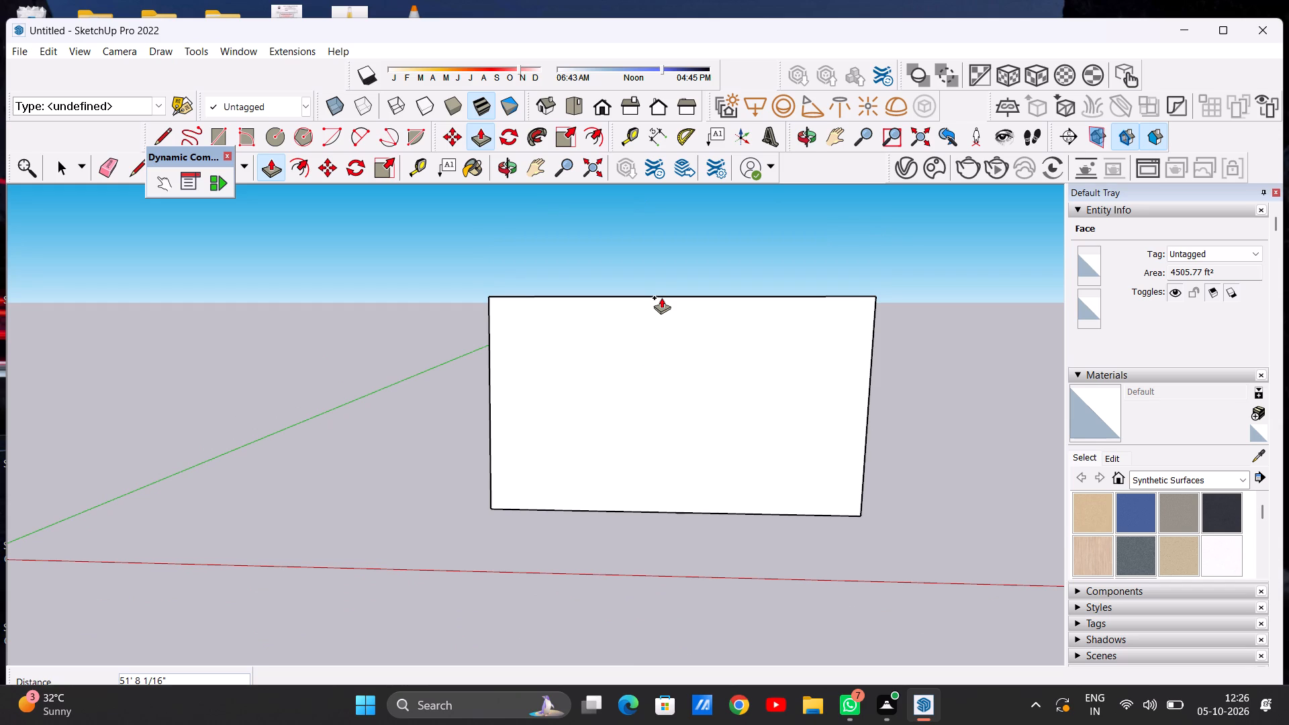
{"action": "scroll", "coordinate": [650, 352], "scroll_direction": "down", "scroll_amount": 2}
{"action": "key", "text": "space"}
Extend the base from its right edge again with a rectangle about 50' 9" by 20' and erase the shared edge.
{"action": "scroll", "coordinate": [673, 326], "scroll_direction": "down", "scroll_amount": 1}
{"action": "middle_click_drag", "start_coordinate": [673, 324], "coordinate": [658, 554]}
{"action": "middle_click_drag", "start_coordinate": [560, 389], "coordinate": [581, 456]}
{"action": "scroll", "coordinate": [581, 456], "scroll_direction": "up", "scroll_amount": 1}
{"action": "left_click", "coordinate": [570, 103]}
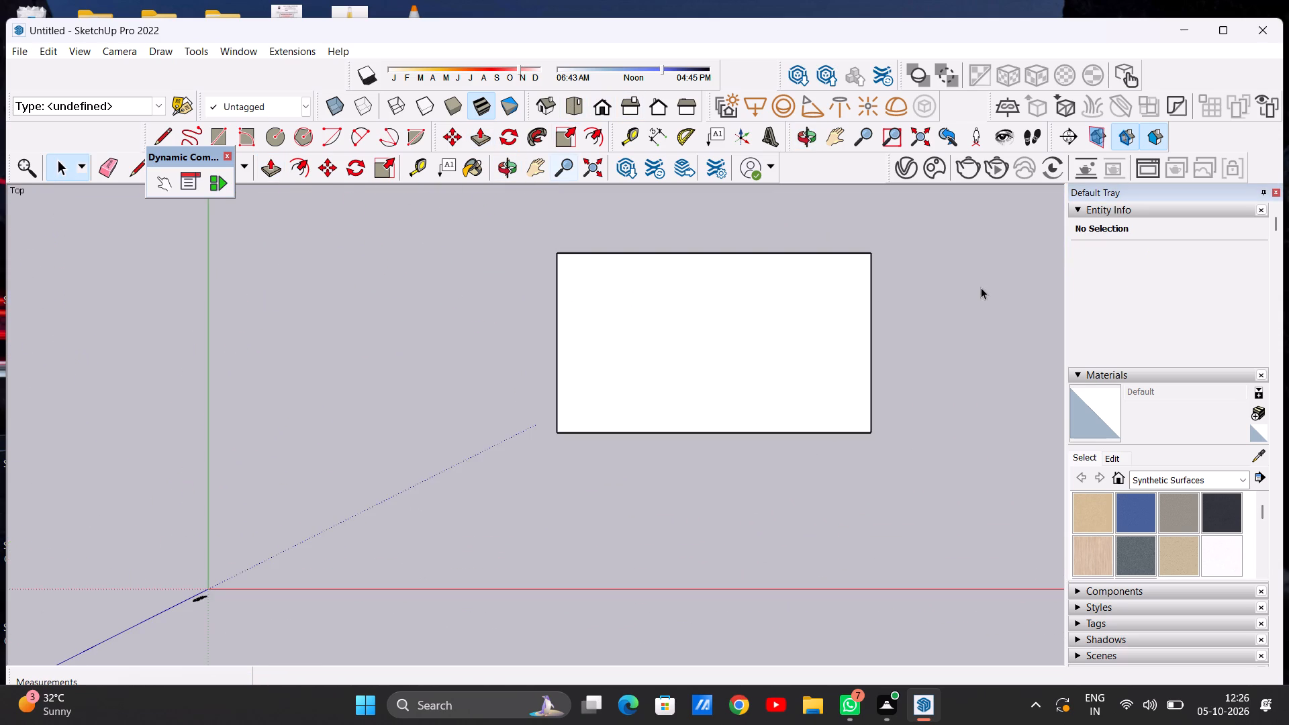
{"action": "scroll", "coordinate": [977, 287], "scroll_direction": "up", "scroll_amount": 6}
{"action": "scroll", "coordinate": [845, 289], "scroll_direction": "down", "scroll_amount": 8}
{"action": "scroll", "coordinate": [810, 246], "scroll_direction": "up", "scroll_amount": 6}
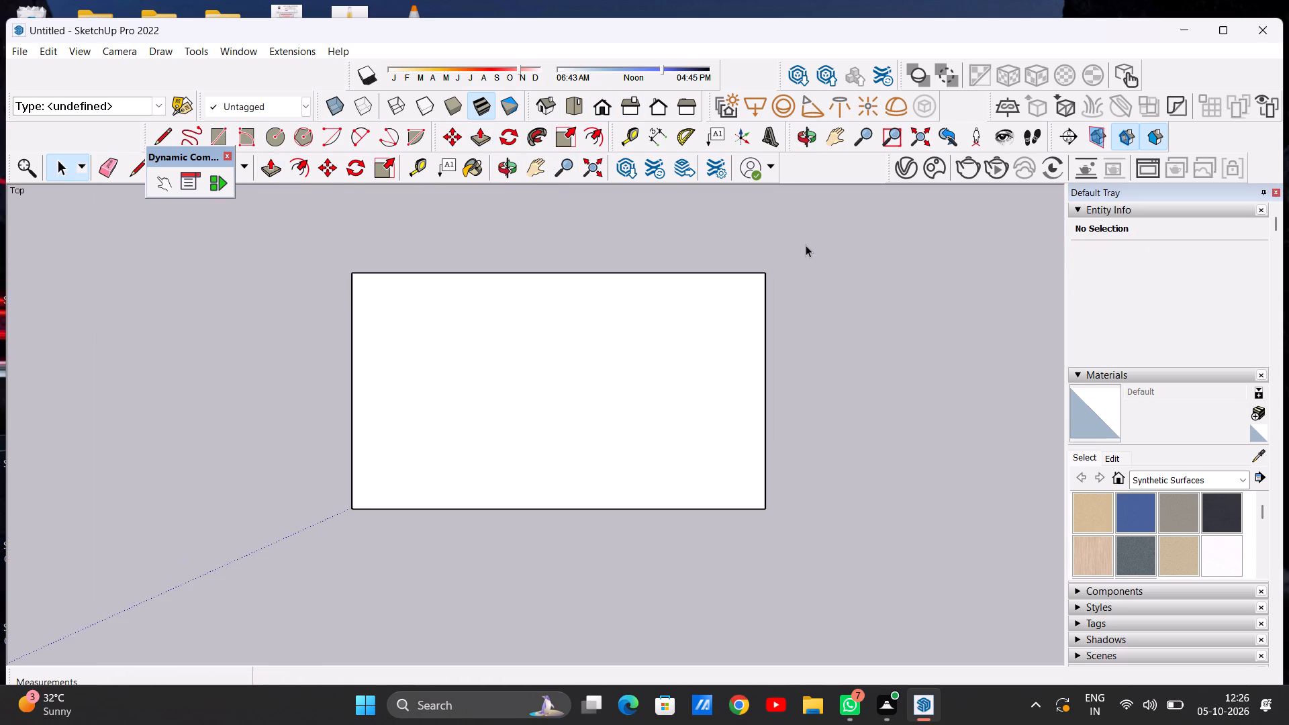
{"action": "key", "text": "r"}
{"action": "left_click", "coordinate": [763, 276]}
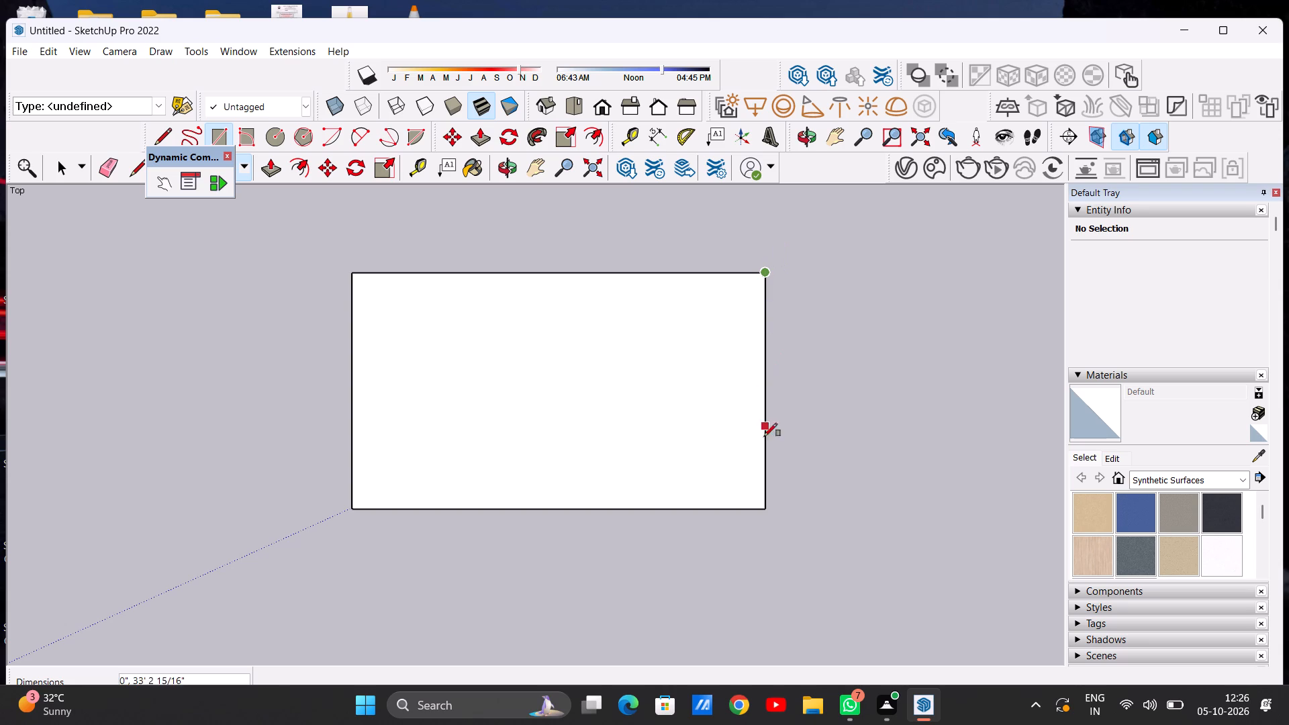
{"action": "left_click", "coordinate": [766, 508]}
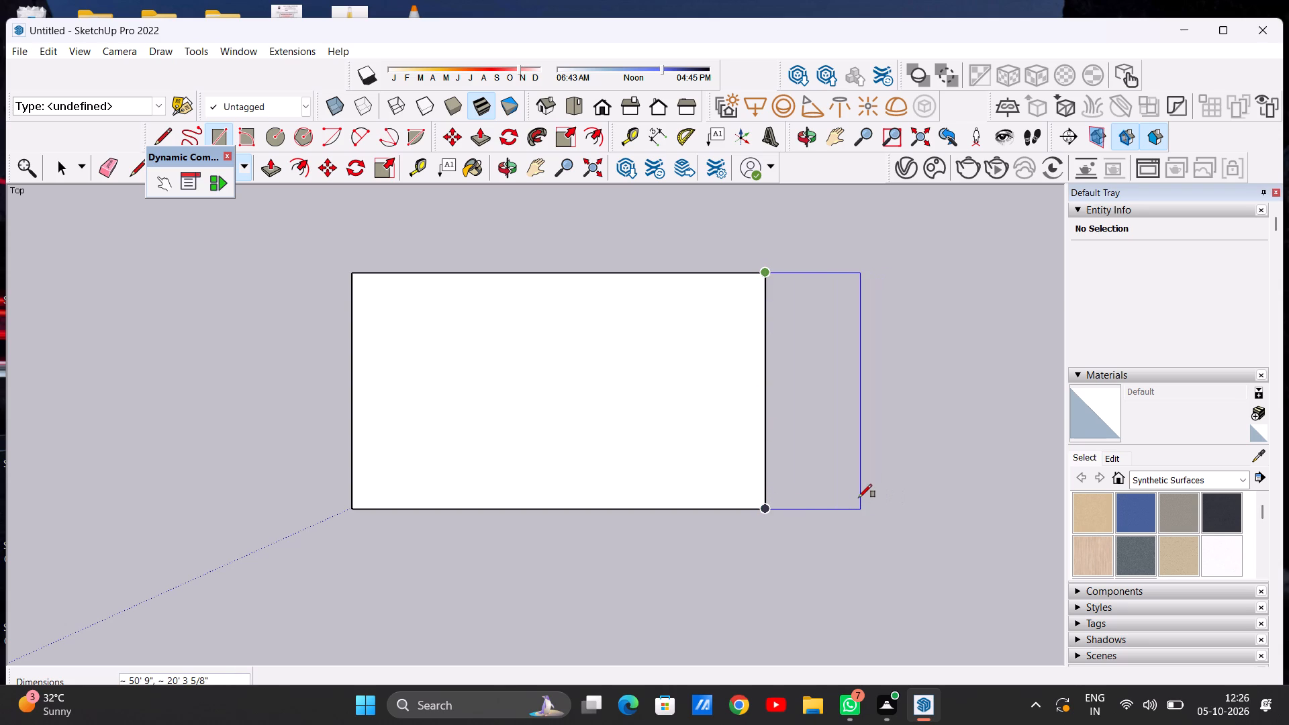
{"action": "left_click", "coordinate": [858, 497]}
{"action": "key", "text": "space"}
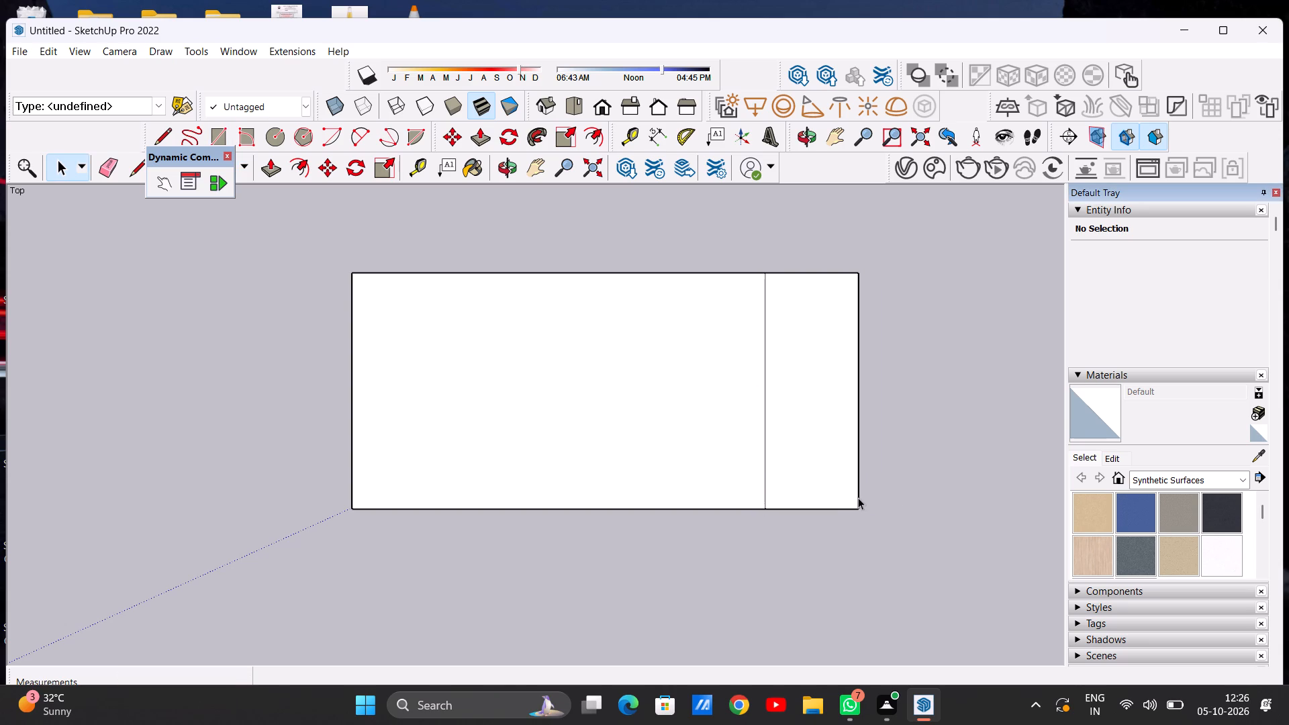
{"action": "key", "text": "e"}
{"action": "left_click_drag", "start_coordinate": [755, 416], "coordinate": [775, 426]}
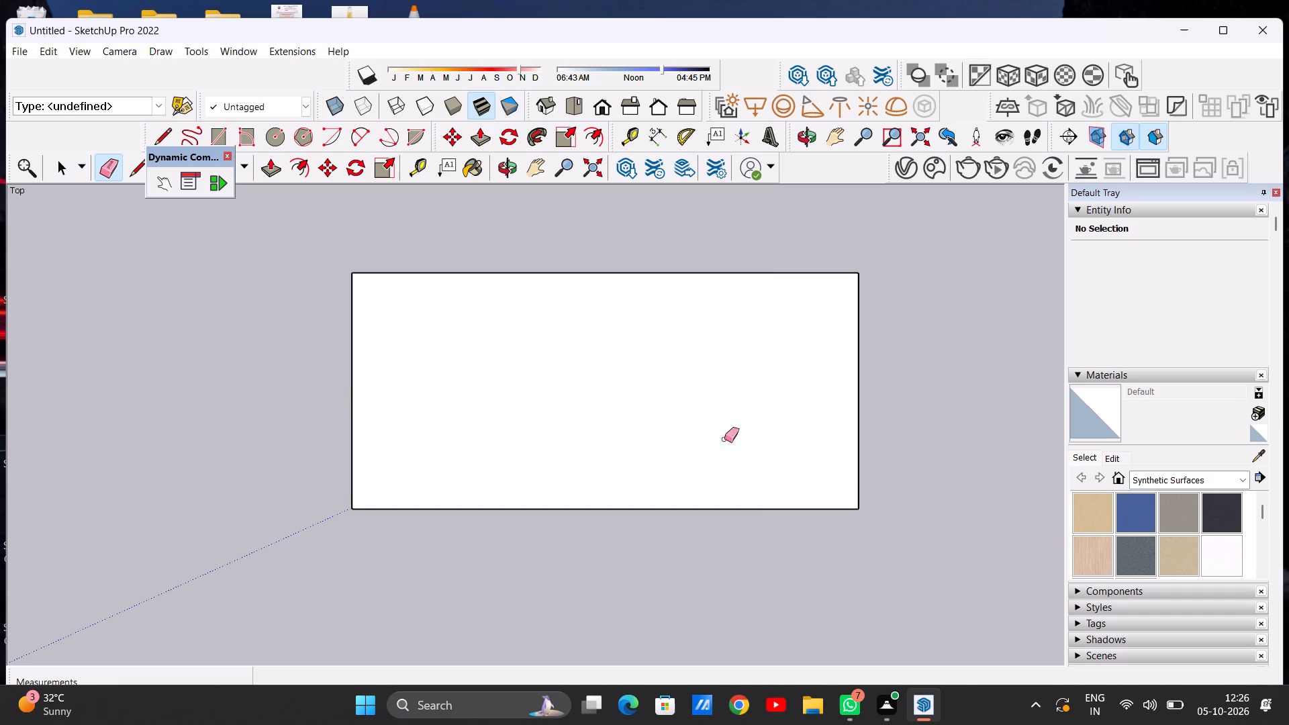
Add a rectangle about 108' 9" by 31' 6" along the base's back edge and erase the shared edge.
{"action": "scroll", "coordinate": [712, 466], "scroll_direction": "down", "scroll_amount": 13}
{"action": "scroll", "coordinate": [625, 423], "scroll_direction": "up", "scroll_amount": 8}
{"action": "scroll", "coordinate": [755, 493], "scroll_direction": "up", "scroll_amount": 3}
{"action": "scroll", "coordinate": [708, 457], "scroll_direction": "down", "scroll_amount": 6}
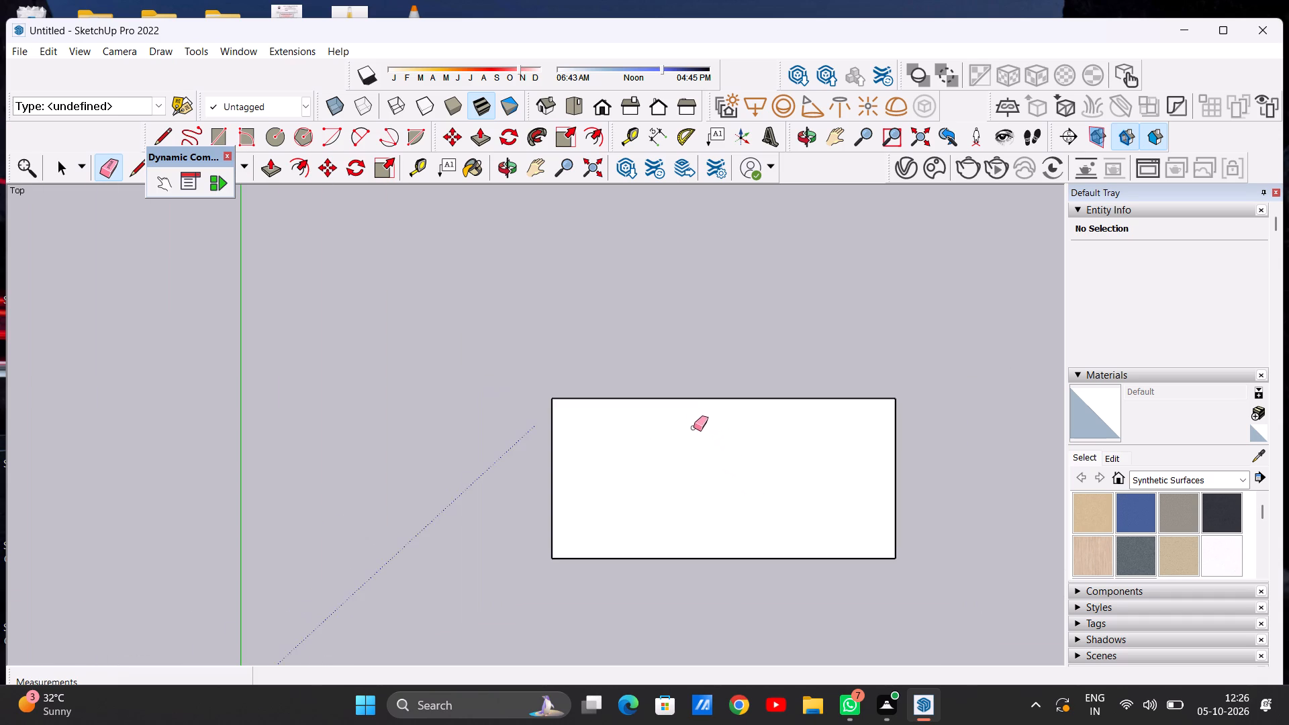
{"action": "scroll", "coordinate": [722, 443], "scroll_direction": "up", "scroll_amount": 3}
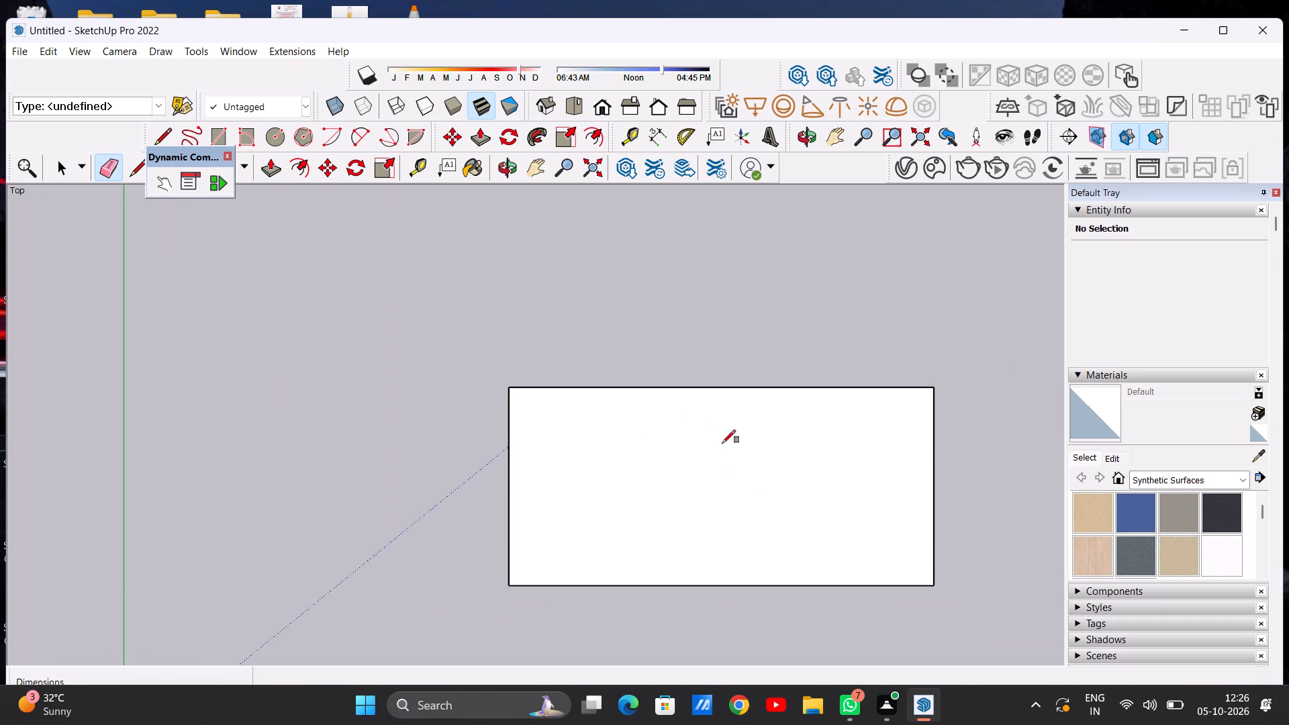
{"action": "key", "text": "r"}
{"action": "left_click", "coordinate": [512, 384]}
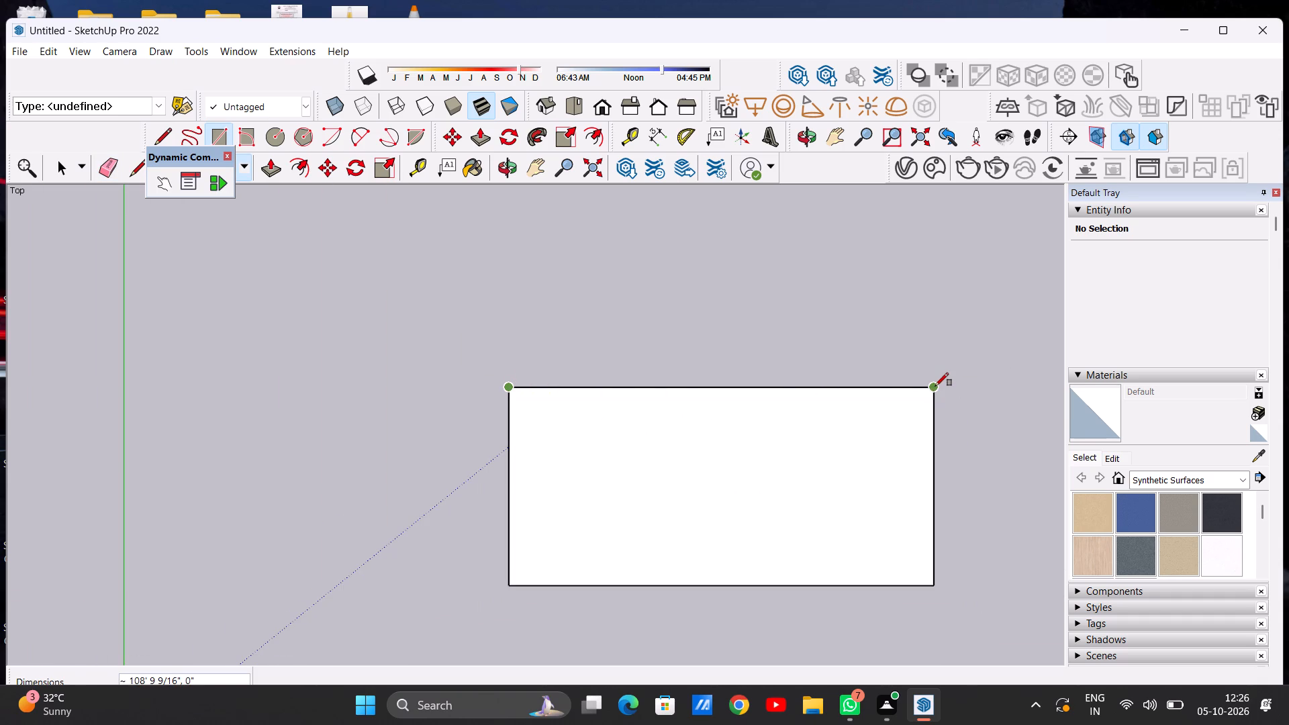
{"action": "left_click", "coordinate": [935, 386]}
{"action": "left_click", "coordinate": [945, 263]}
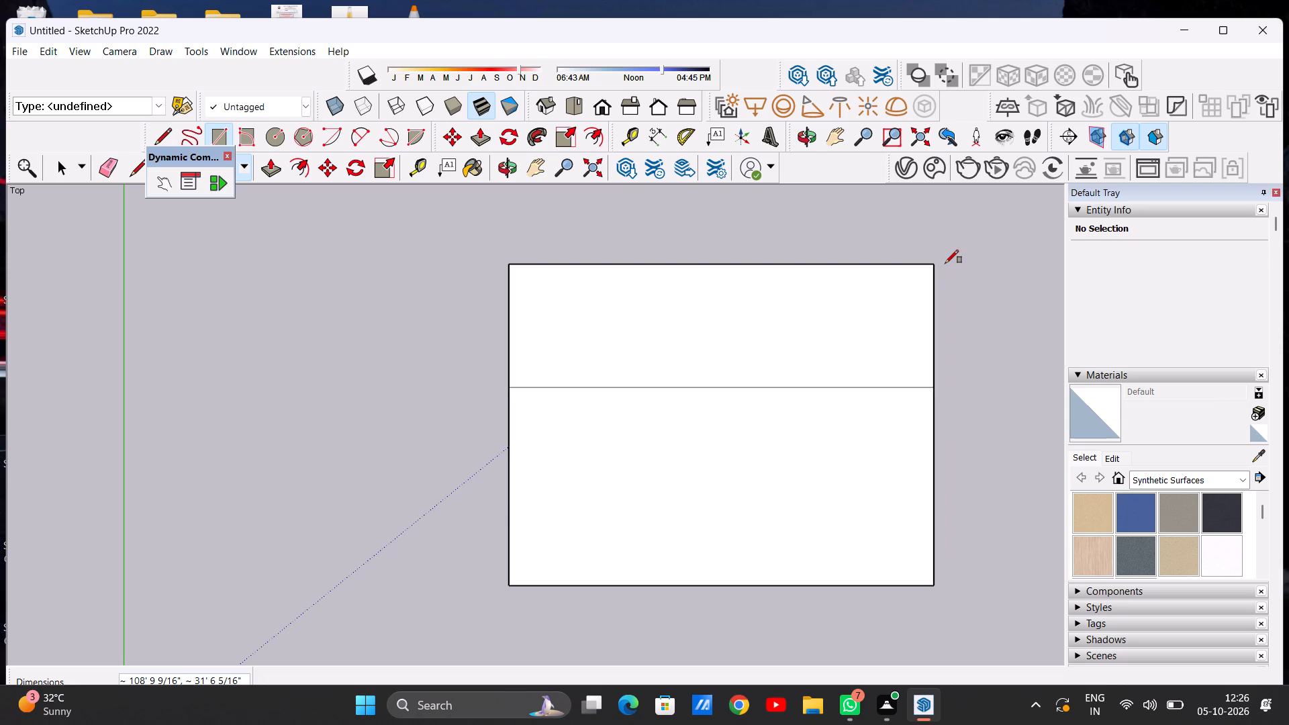
{"action": "key", "text": "space"}
{"action": "key", "text": "e"}
{"action": "left_click_drag", "start_coordinate": [833, 366], "coordinate": [824, 420]}
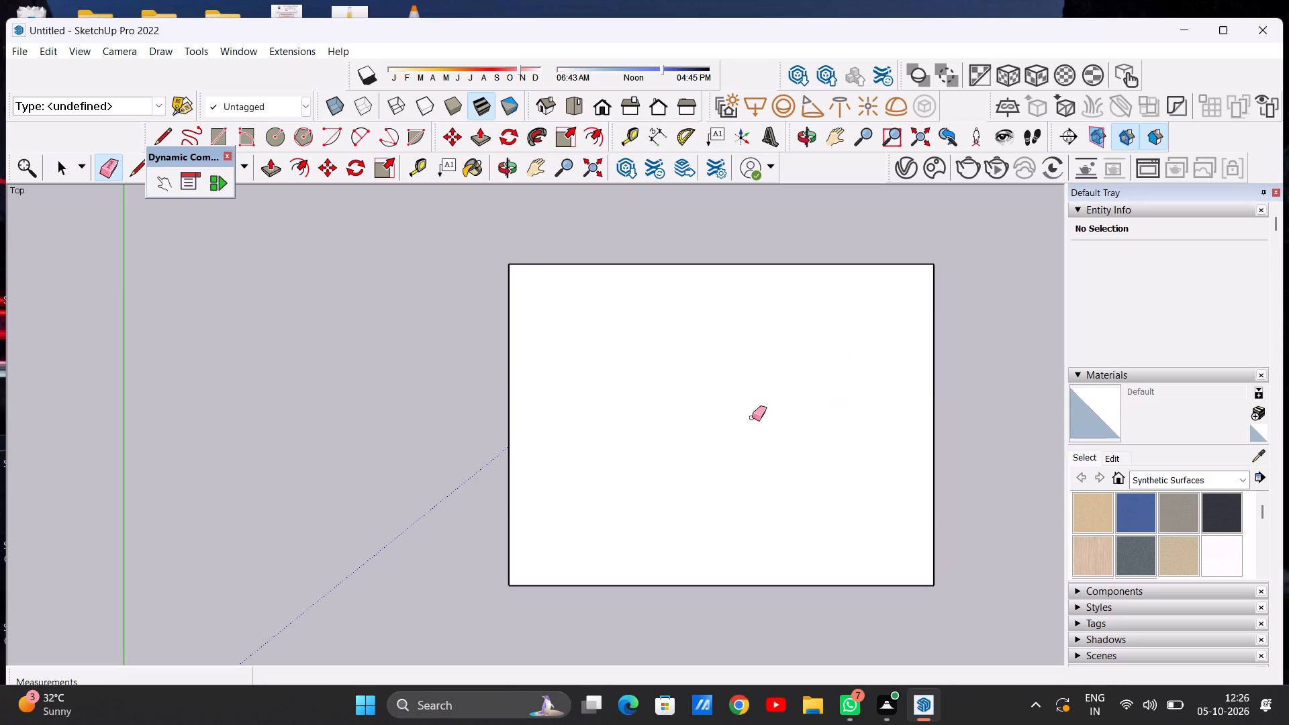
Extrude the enlarged base rectangle 9" into a slab.
{"action": "scroll", "coordinate": [749, 412], "scroll_direction": "down", "scroll_amount": 7}
{"action": "middle_click_drag", "start_coordinate": [727, 550], "coordinate": [700, 354]}
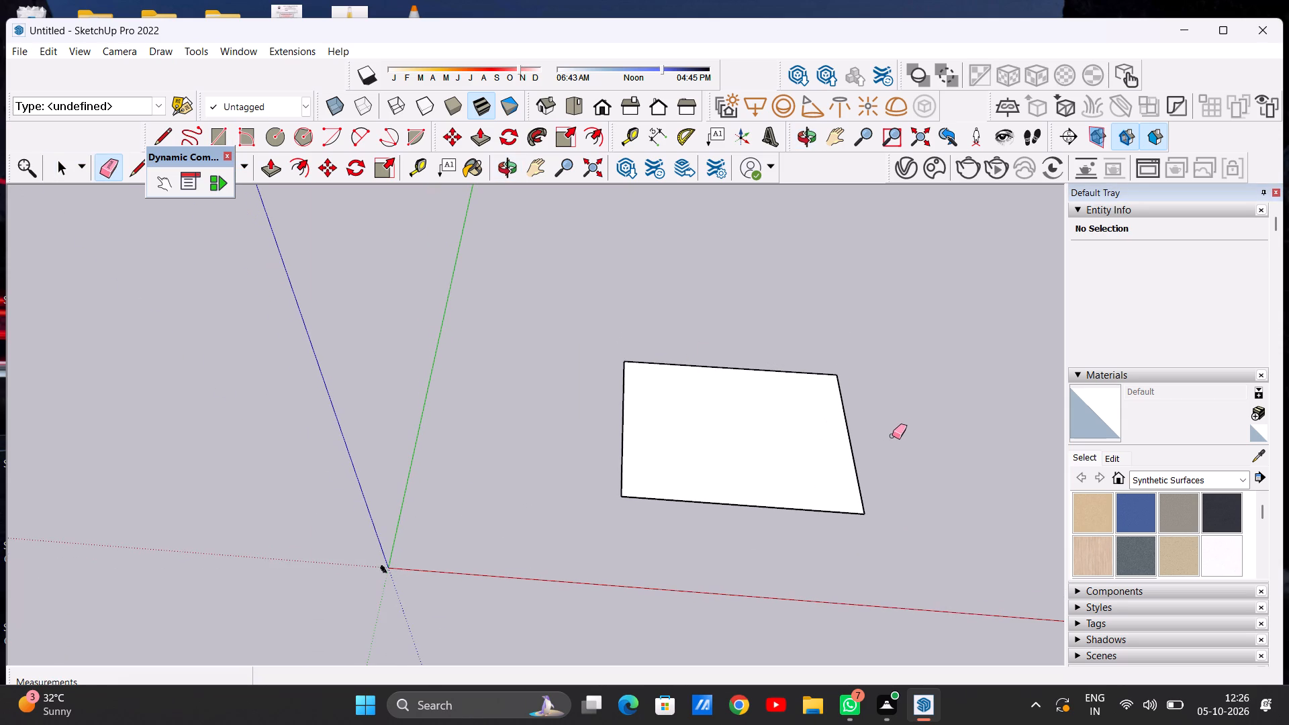
{"action": "left_click", "coordinate": [562, 101]}
{"action": "scroll", "coordinate": [312, 352], "scroll_direction": "down", "scroll_amount": 4}
{"action": "scroll", "coordinate": [806, 402], "scroll_direction": "up", "scroll_amount": 8}
{"action": "scroll", "coordinate": [740, 414], "scroll_direction": "down", "scroll_amount": 9}
{"action": "scroll", "coordinate": [724, 315], "scroll_direction": "up", "scroll_amount": 7}
{"action": "key", "text": "space"}
{"action": "middle_click_drag", "start_coordinate": [474, 612], "coordinate": [501, 332]}
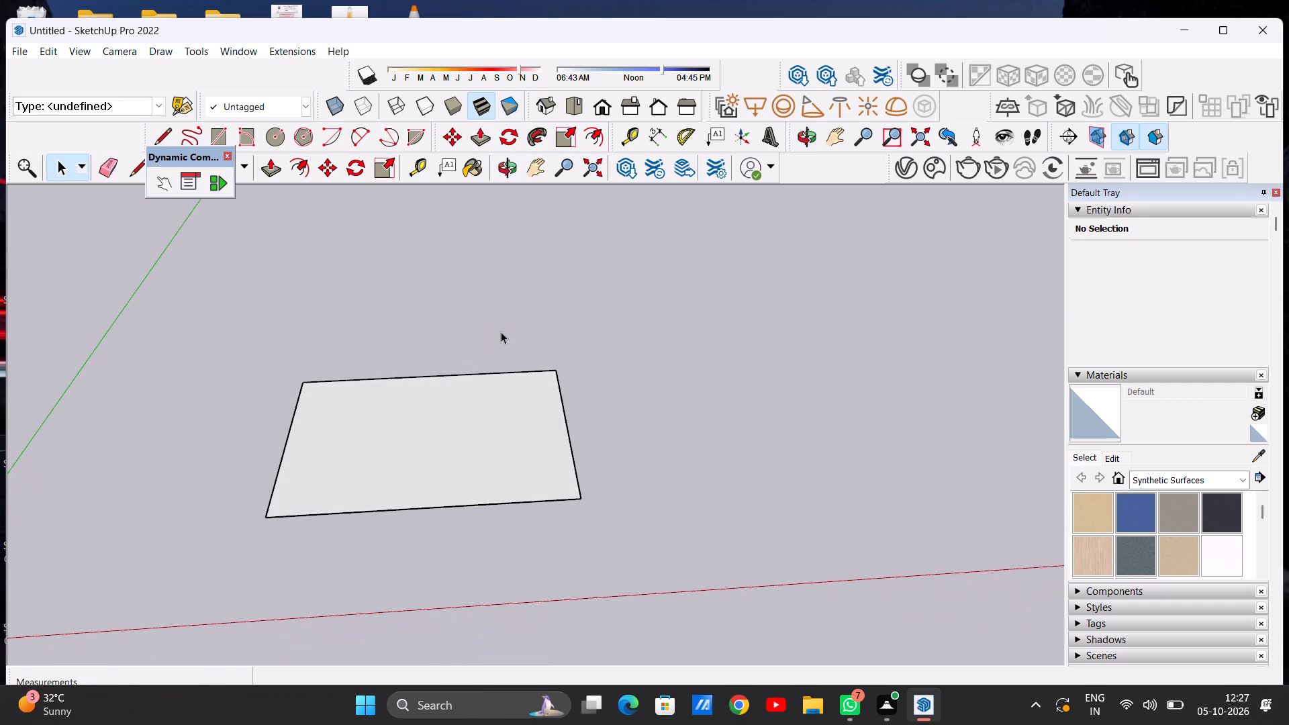
{"action": "key", "text": "p"}
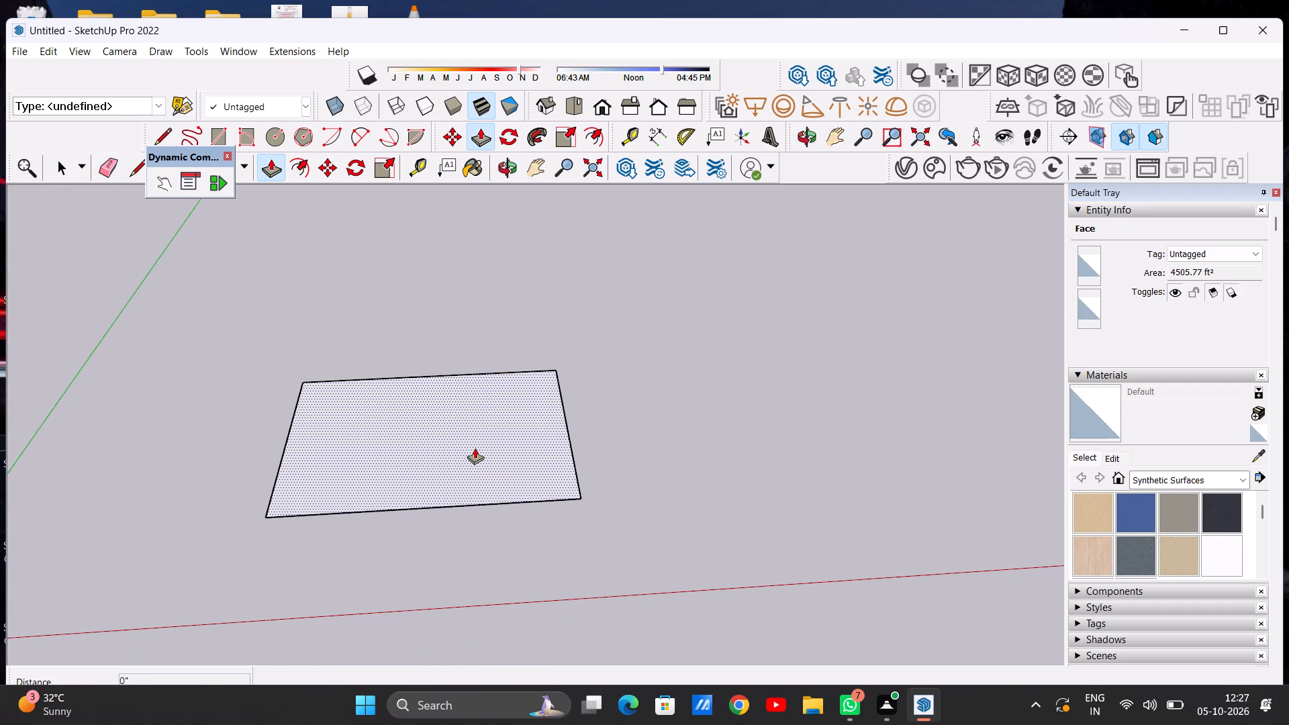
{"action": "left_click", "coordinate": [475, 448]}
{"action": "type", "text": "9\""}
{"action": "key", "text": "Return"}
{"action": "key", "text": "space"}
Offset the slab's top outline inward by about 2' 2".
{"action": "scroll", "coordinate": [671, 396], "scroll_direction": "down", "scroll_amount": 3}
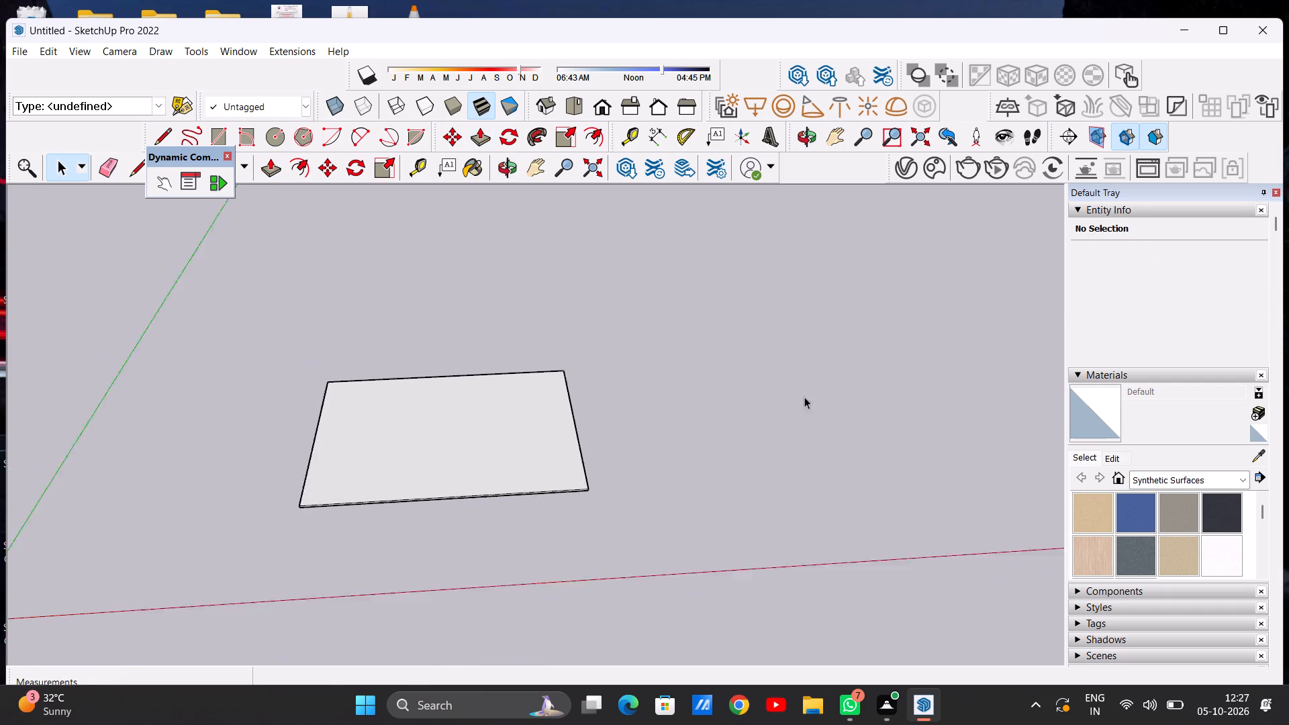
{"action": "scroll", "coordinate": [804, 397], "scroll_direction": "down", "scroll_amount": 3}
{"action": "middle_click_drag", "start_coordinate": [571, 402], "coordinate": [546, 565]}
{"action": "scroll", "coordinate": [571, 360], "scroll_direction": "up", "scroll_amount": 7}
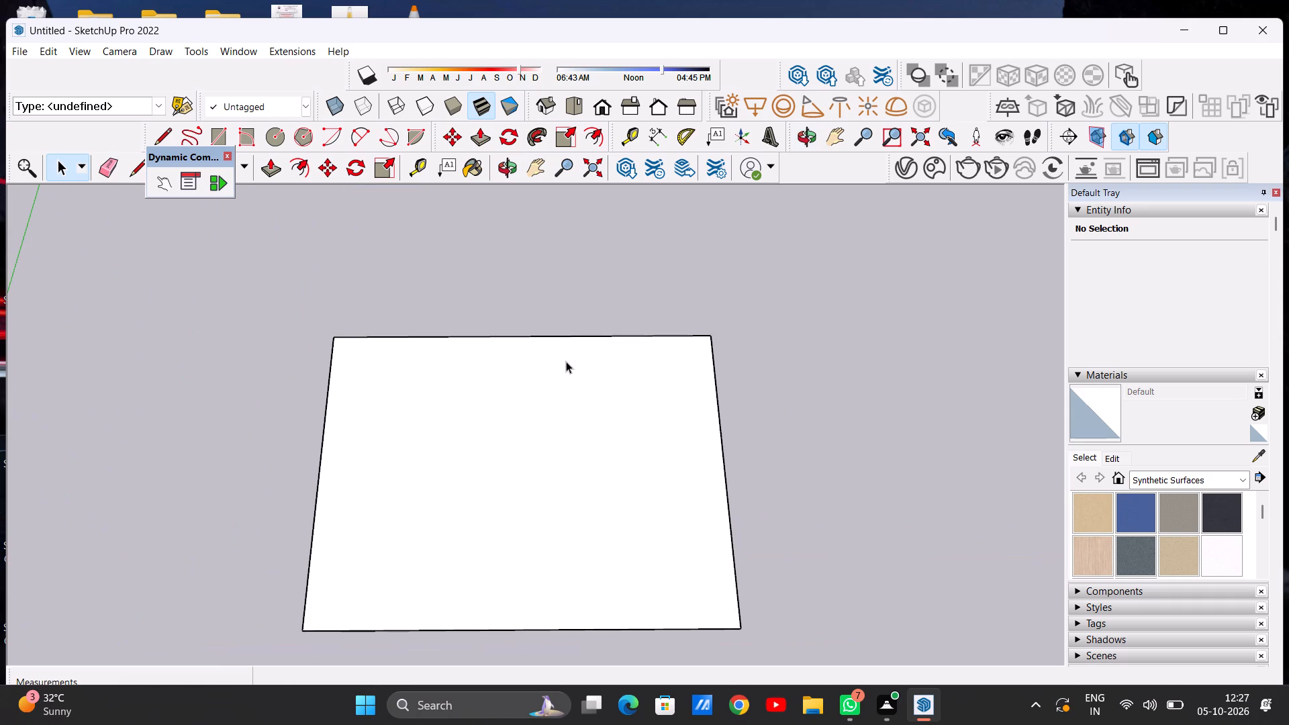
{"action": "left_click", "coordinate": [299, 164]}
{"action": "left_click", "coordinate": [429, 354]}
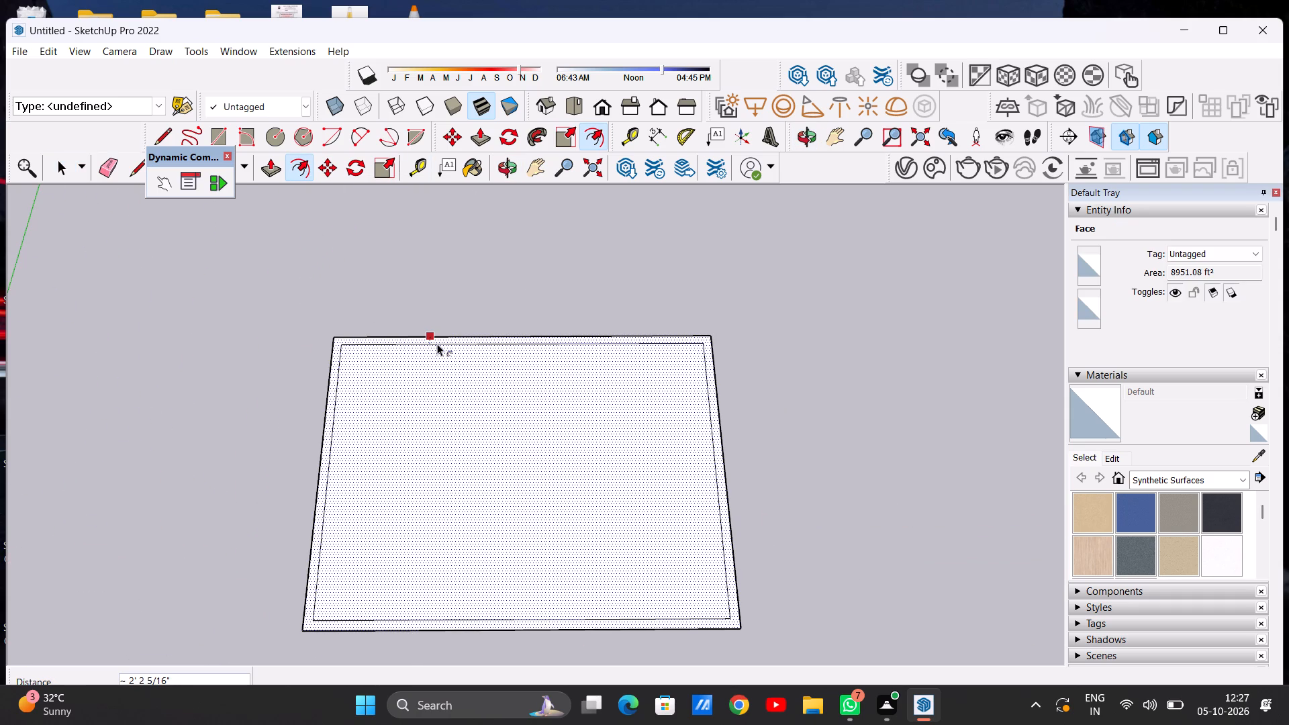
{"action": "left_click", "coordinate": [437, 344]}
{"action": "key", "text": "space"}
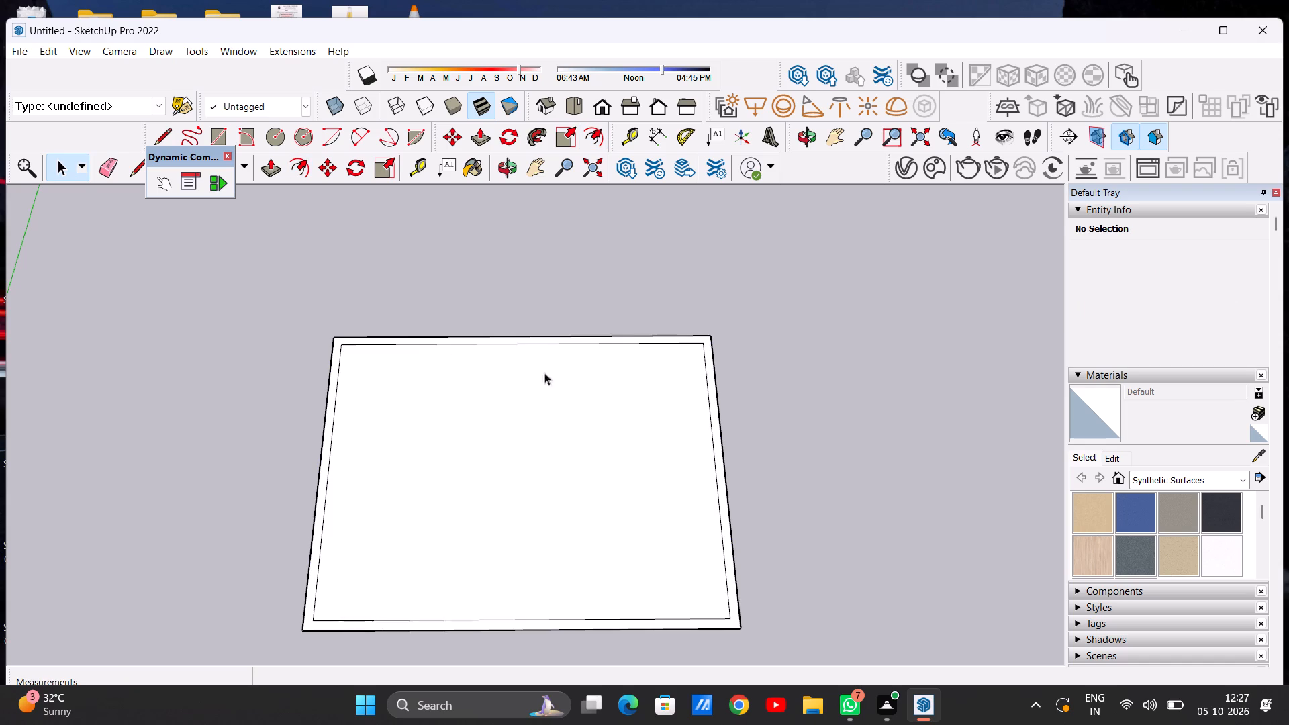
Draw a line about 108' 9" across the slab's top face and a parallel one just behind it between the inner outline's sides.
{"action": "scroll", "coordinate": [555, 364], "scroll_direction": "down", "scroll_amount": 3}
{"action": "scroll", "coordinate": [373, 563], "scroll_direction": "up", "scroll_amount": 5}
{"action": "scroll", "coordinate": [371, 561], "scroll_direction": "down", "scroll_amount": 3}
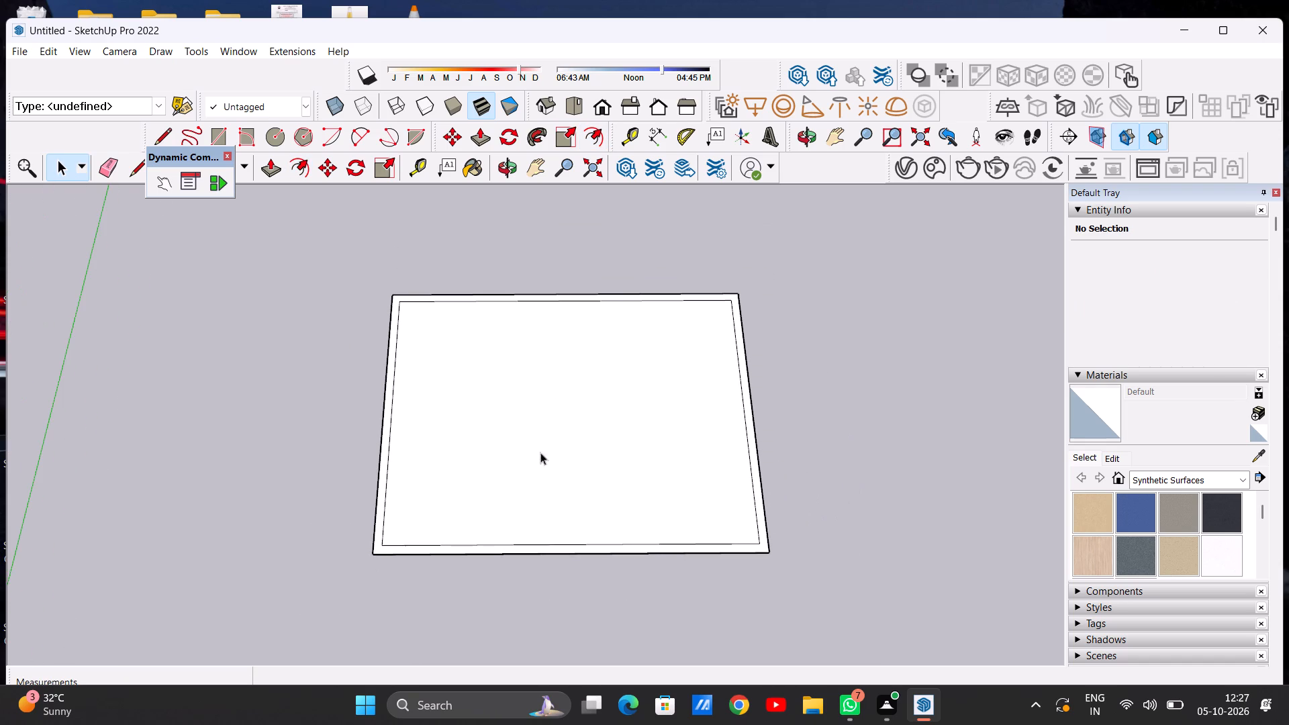
{"action": "scroll", "coordinate": [614, 441], "scroll_direction": "up", "scroll_amount": 2}
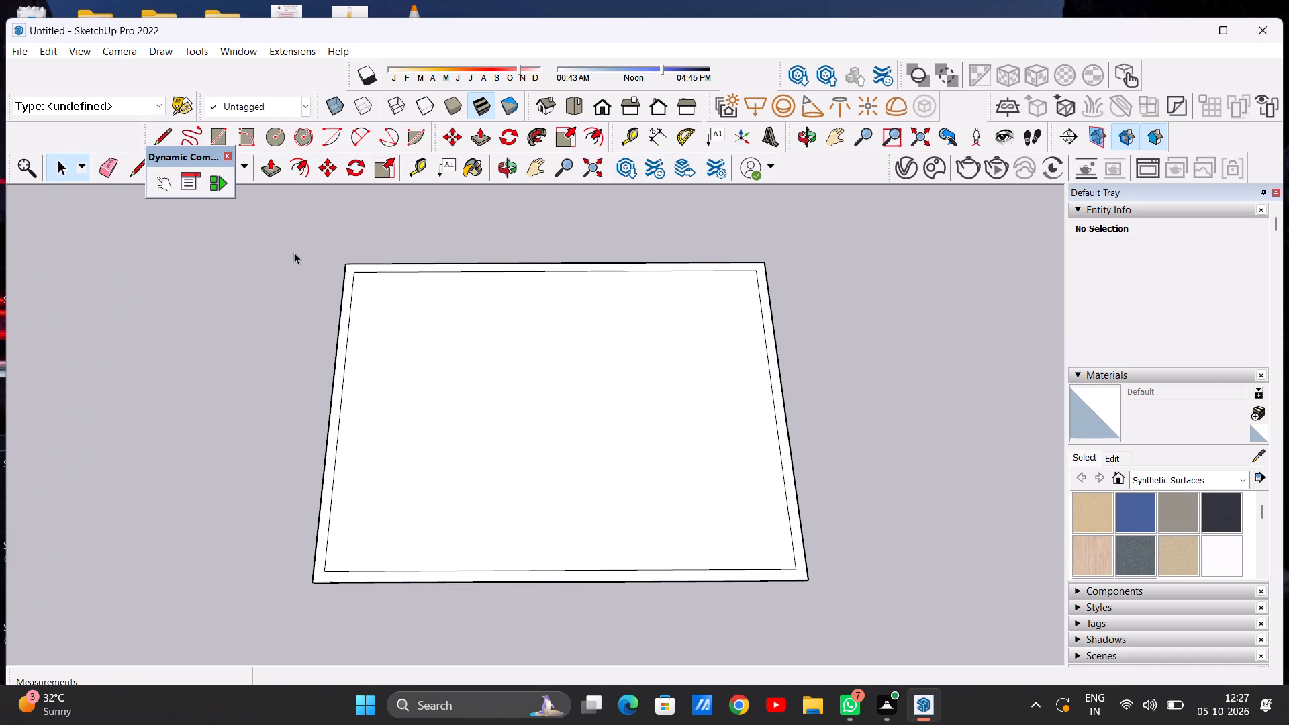
{"action": "key", "text": "l"}
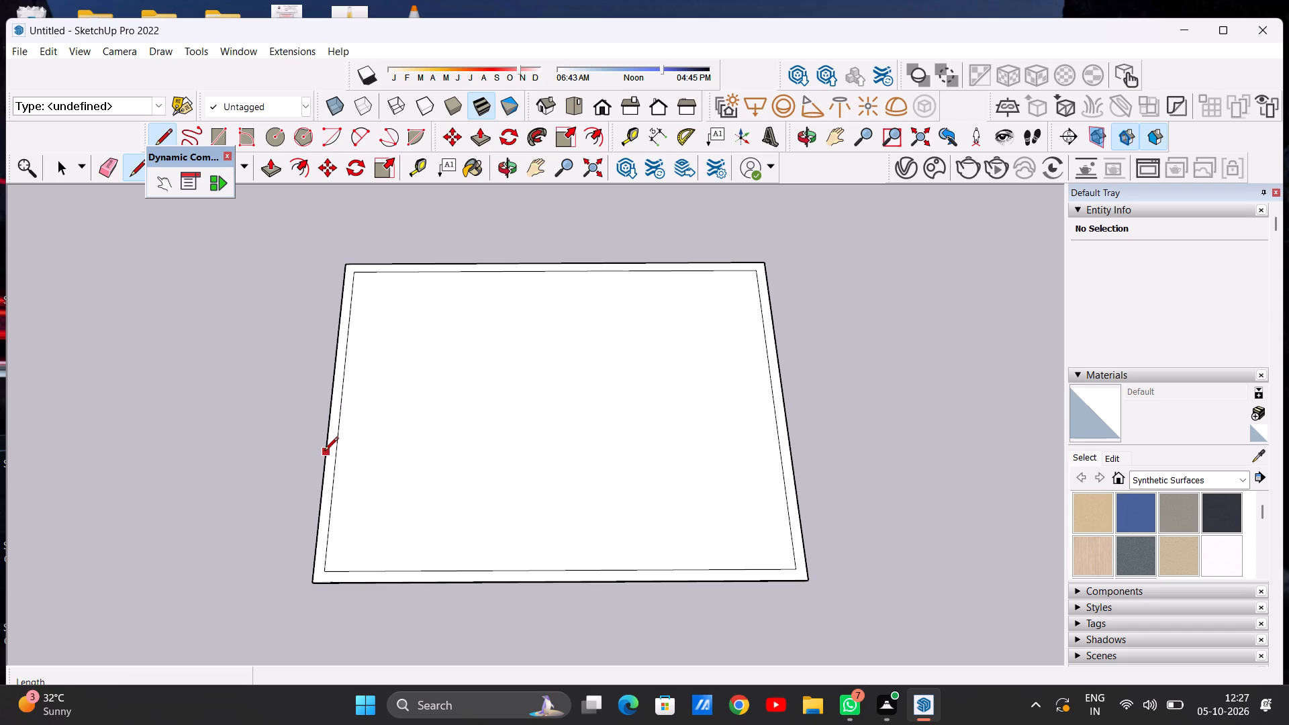
{"action": "left_click", "coordinate": [322, 457]}
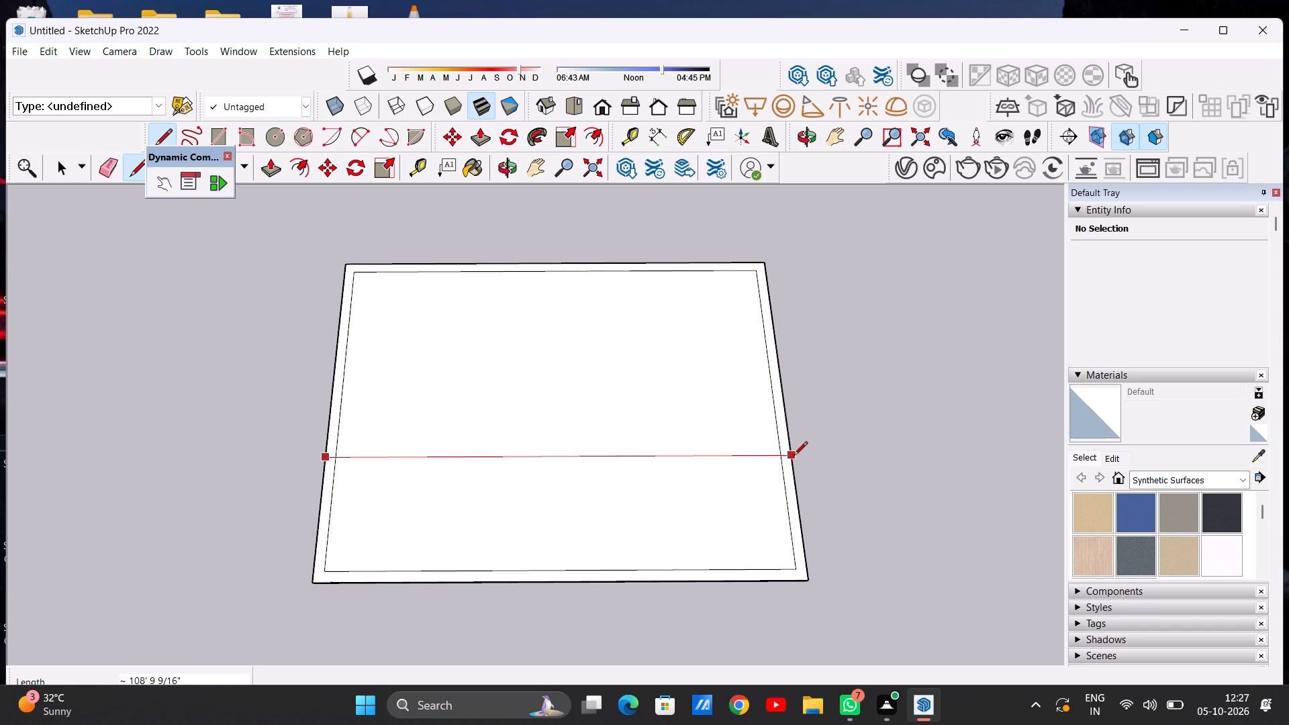
{"action": "left_click", "coordinate": [790, 456]}
{"action": "scroll", "coordinate": [475, 418], "scroll_direction": "up", "scroll_amount": 5}
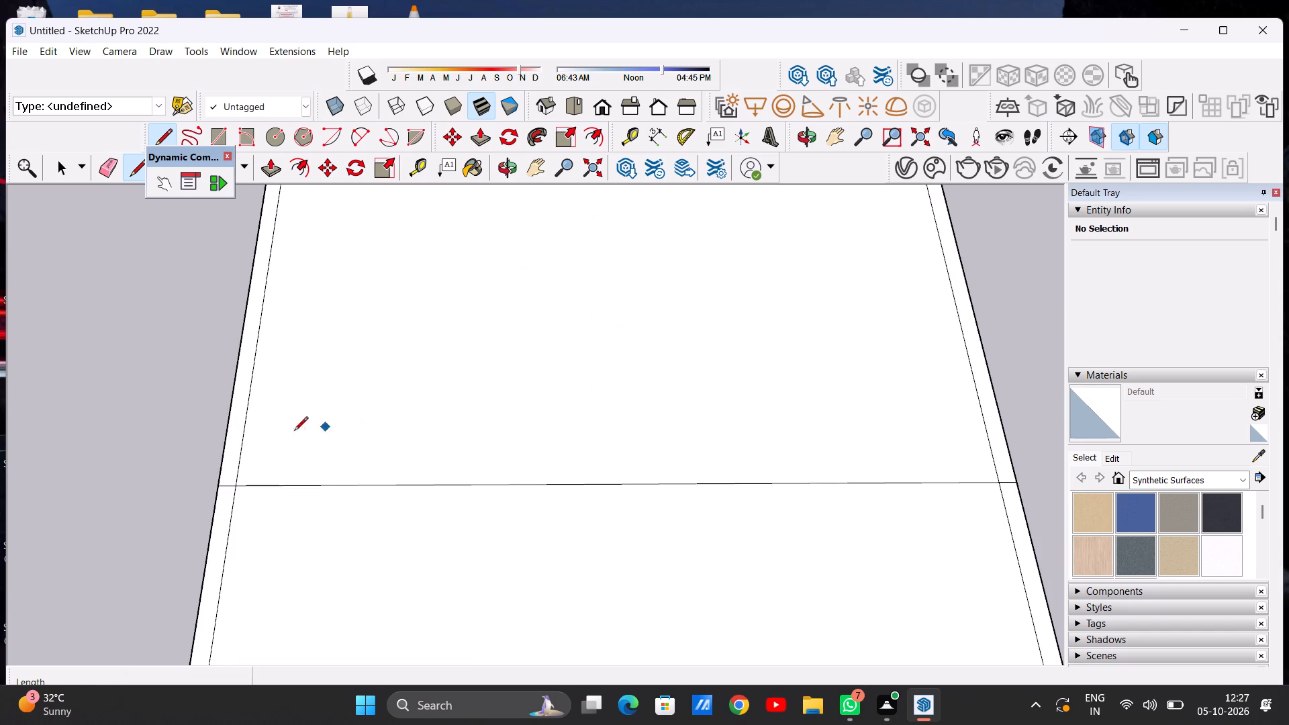
{"action": "left_click", "coordinate": [242, 470]}
{"action": "scroll", "coordinate": [559, 470], "scroll_direction": "down", "scroll_amount": 7}
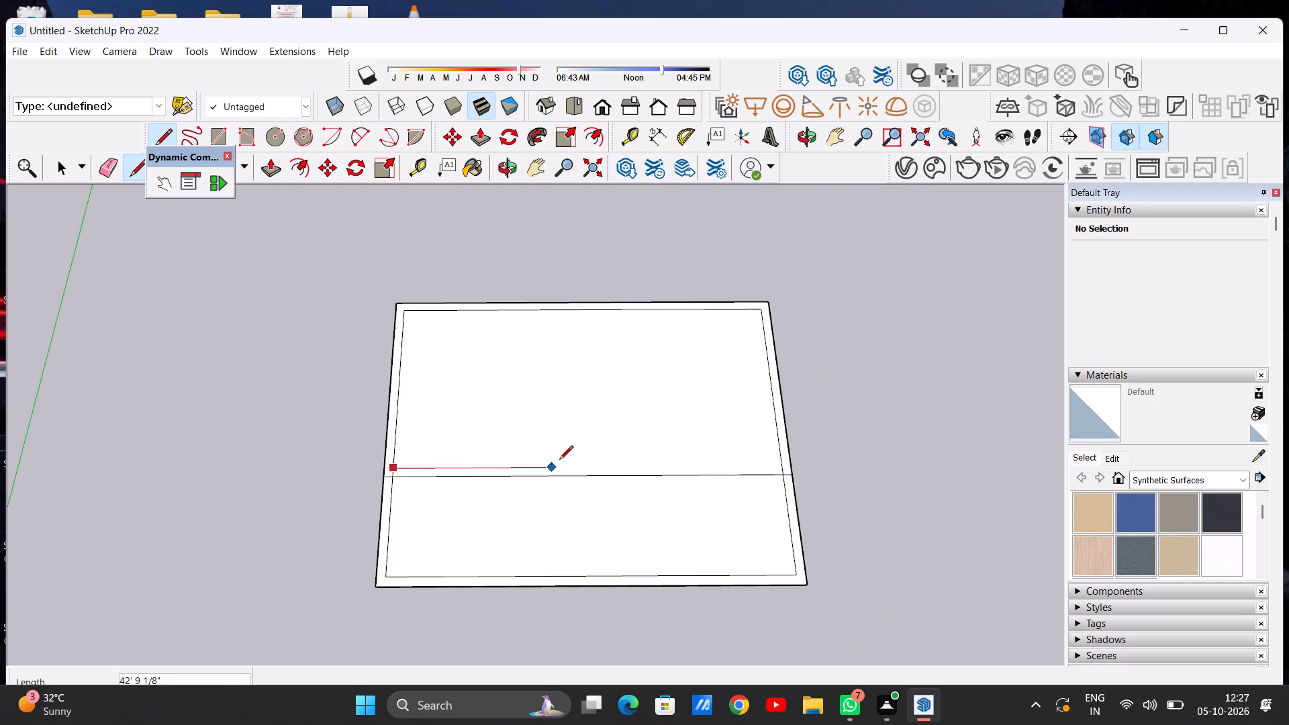
{"action": "left_click", "coordinate": [780, 463]}
{"action": "key", "text": "space"}
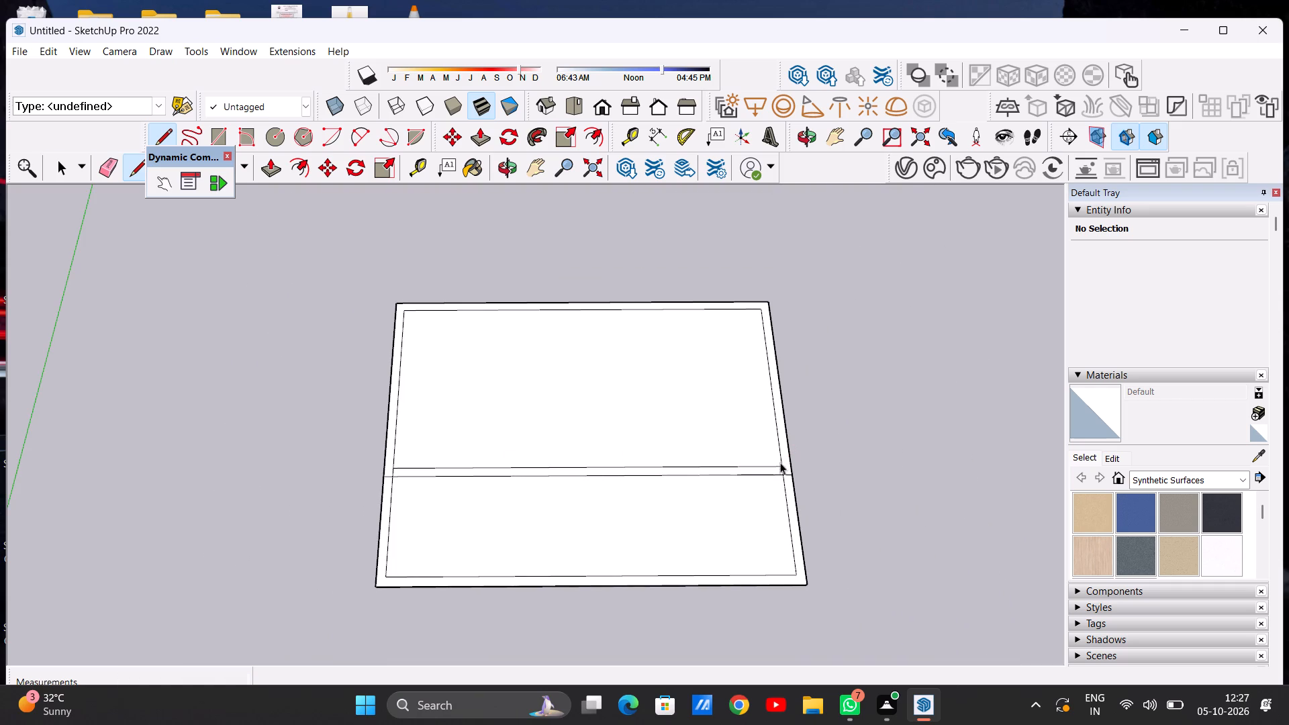
Extrude the U-shaped border strip behind the cross lines up 10' to form the back and side walls.
{"action": "scroll", "coordinate": [776, 472], "scroll_direction": "down", "scroll_amount": 3}
{"action": "left_click", "coordinate": [606, 103]}
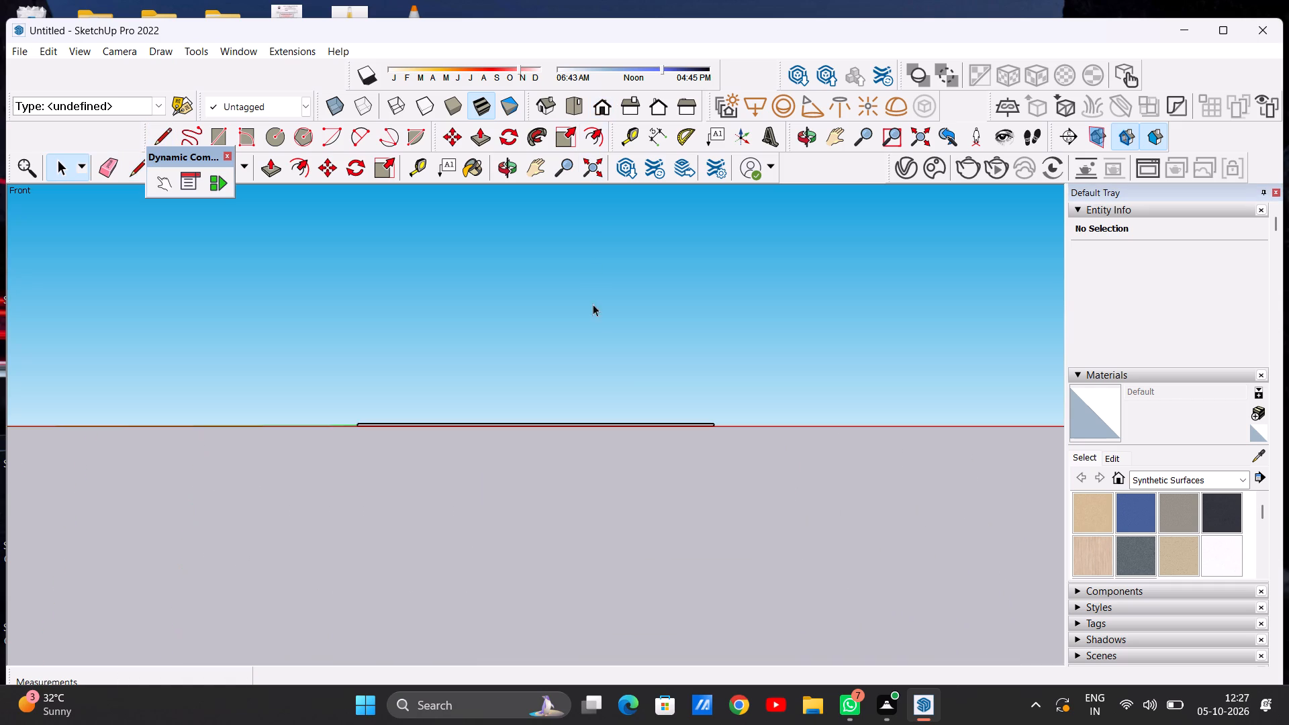
{"action": "middle_click_drag", "start_coordinate": [602, 381], "coordinate": [600, 568]}
{"action": "middle_click_drag", "start_coordinate": [518, 427], "coordinate": [512, 603]}
{"action": "middle_click_drag", "start_coordinate": [528, 460], "coordinate": [532, 493]}
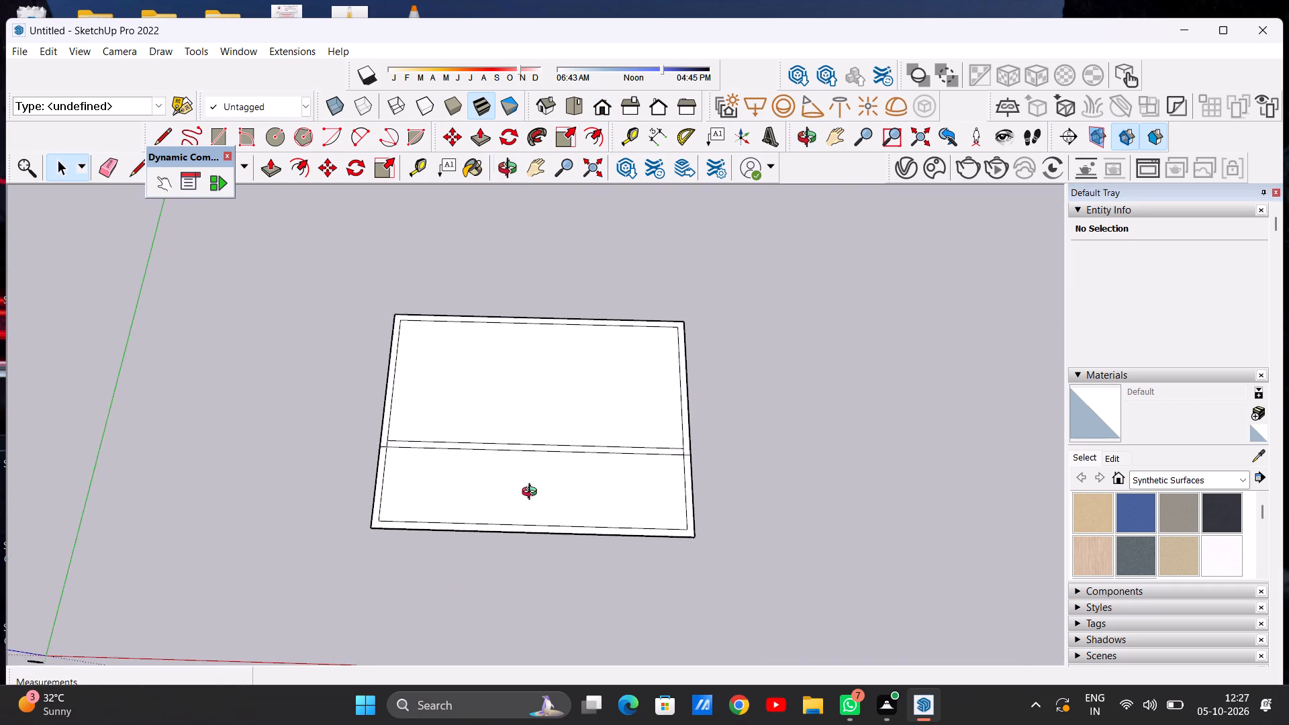
{"action": "middle_click_drag", "start_coordinate": [532, 493], "coordinate": [537, 583]}
{"action": "middle_click_drag", "start_coordinate": [558, 563], "coordinate": [558, 473]}
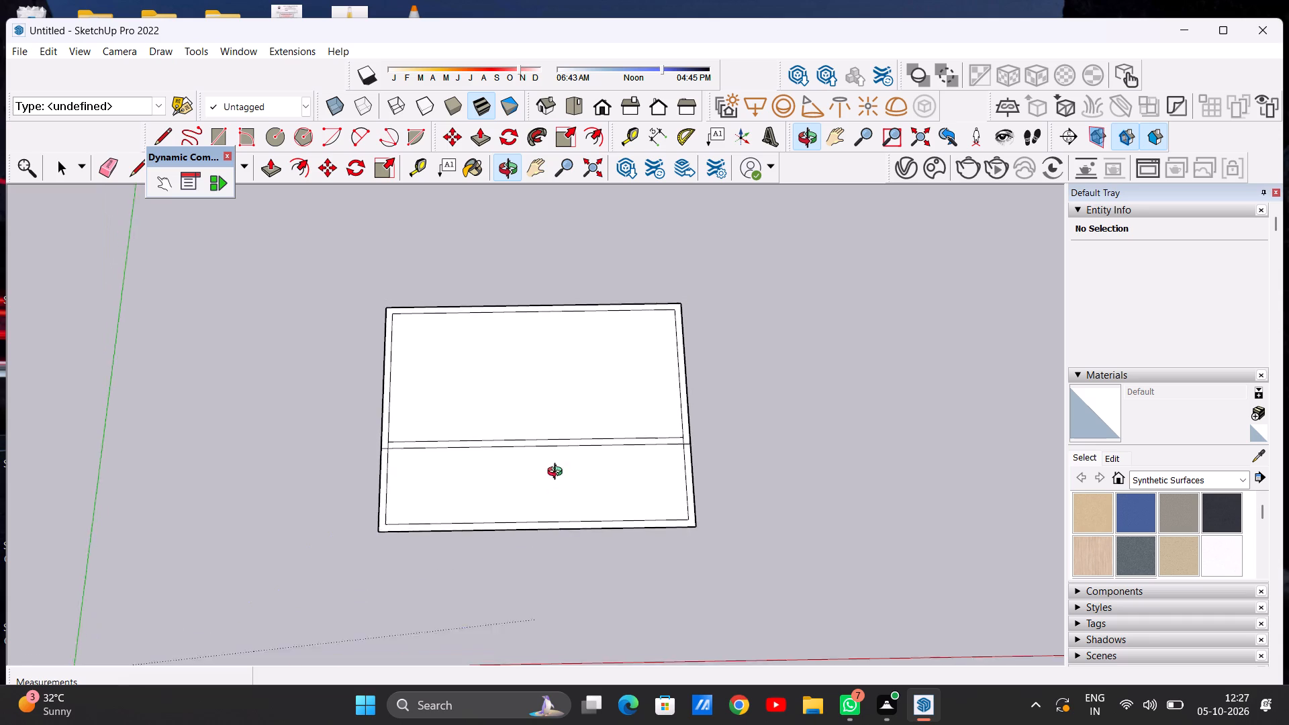
{"action": "middle_click_drag", "start_coordinate": [558, 473], "coordinate": [556, 434]}
{"action": "scroll", "coordinate": [441, 497], "scroll_direction": "up", "scroll_amount": 2}
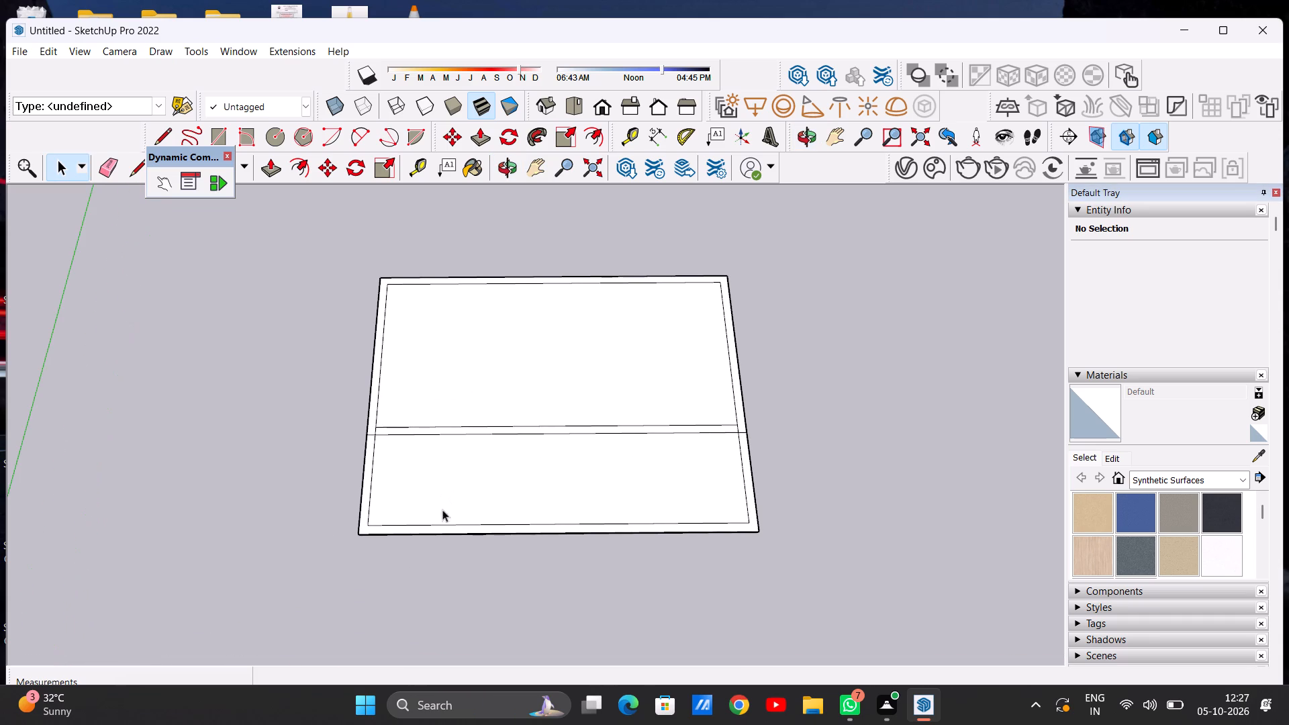
{"action": "scroll", "coordinate": [471, 523], "scroll_direction": "up", "scroll_amount": 2}
{"action": "left_click", "coordinate": [269, 164]}
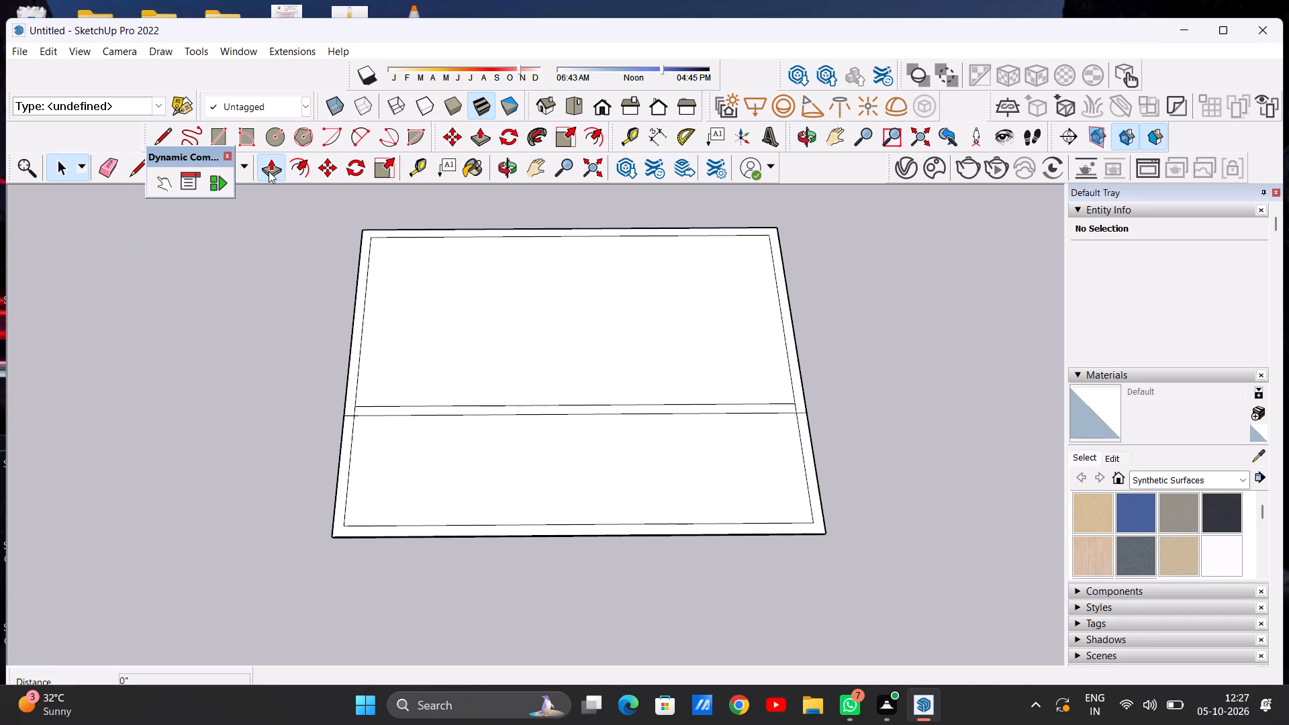
{"action": "scroll", "coordinate": [339, 385], "scroll_direction": "up", "scroll_amount": 7}
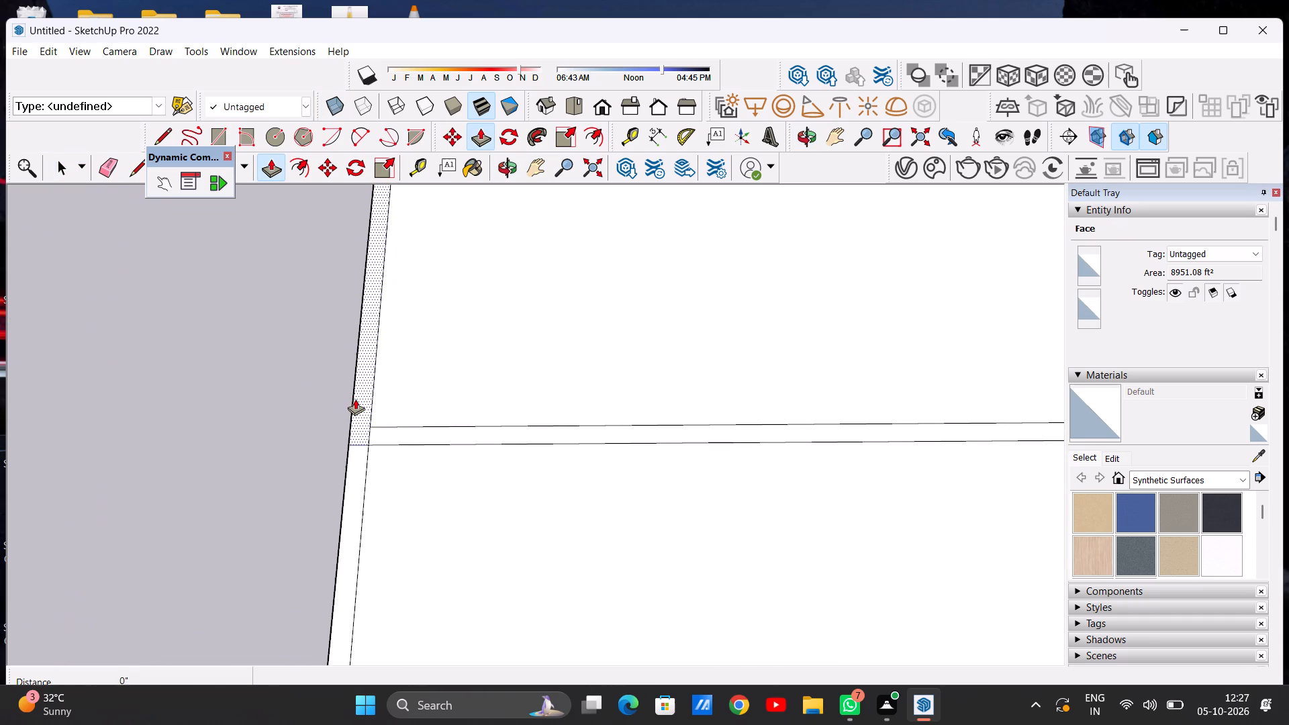
{"action": "left_click", "coordinate": [355, 399]}
{"action": "type", "text": "10'"}
{"action": "key", "text": "Return"}
{"action": "key", "text": "space"}
Examine the U-shaped walls and their open ends from several sides and from above.
{"action": "scroll", "coordinate": [449, 589], "scroll_direction": "down", "scroll_amount": 5}
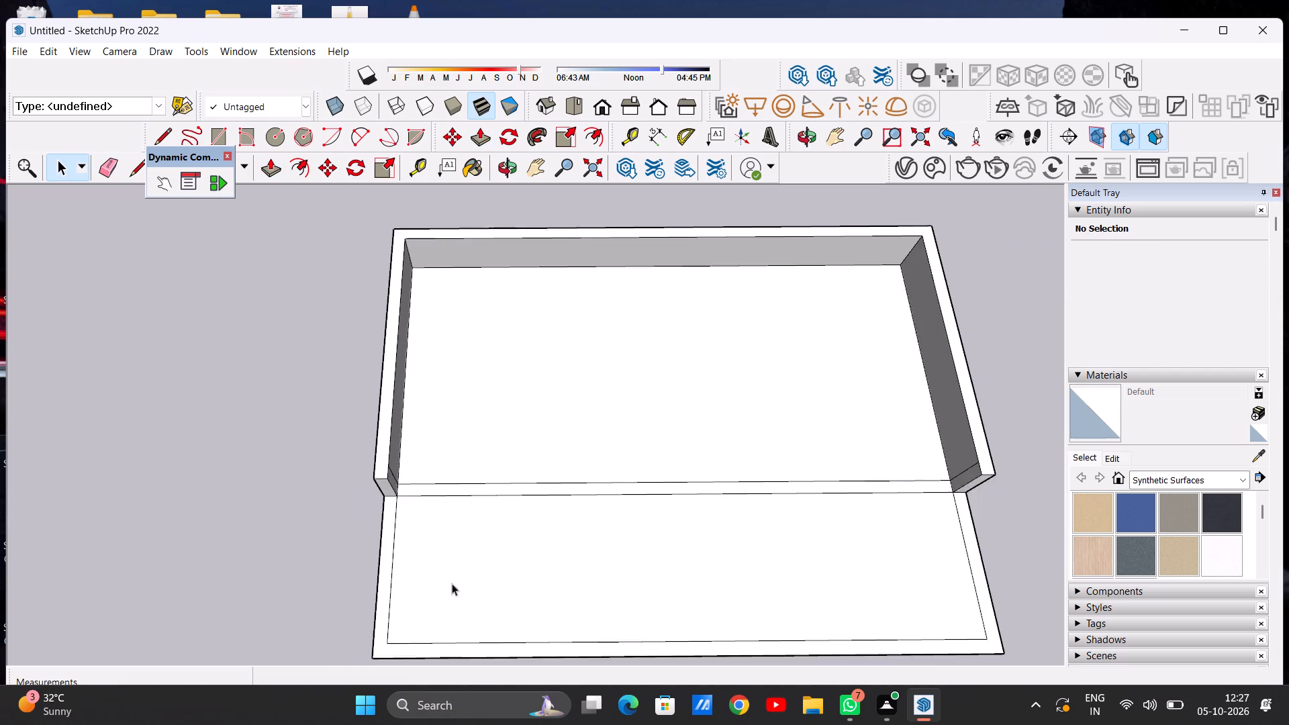
{"action": "scroll", "coordinate": [452, 583], "scroll_direction": "down", "scroll_amount": 3}
{"action": "middle_click_drag", "start_coordinate": [350, 600], "coordinate": [496, 285]}
{"action": "middle_click_drag", "start_coordinate": [434, 410], "coordinate": [593, 372]}
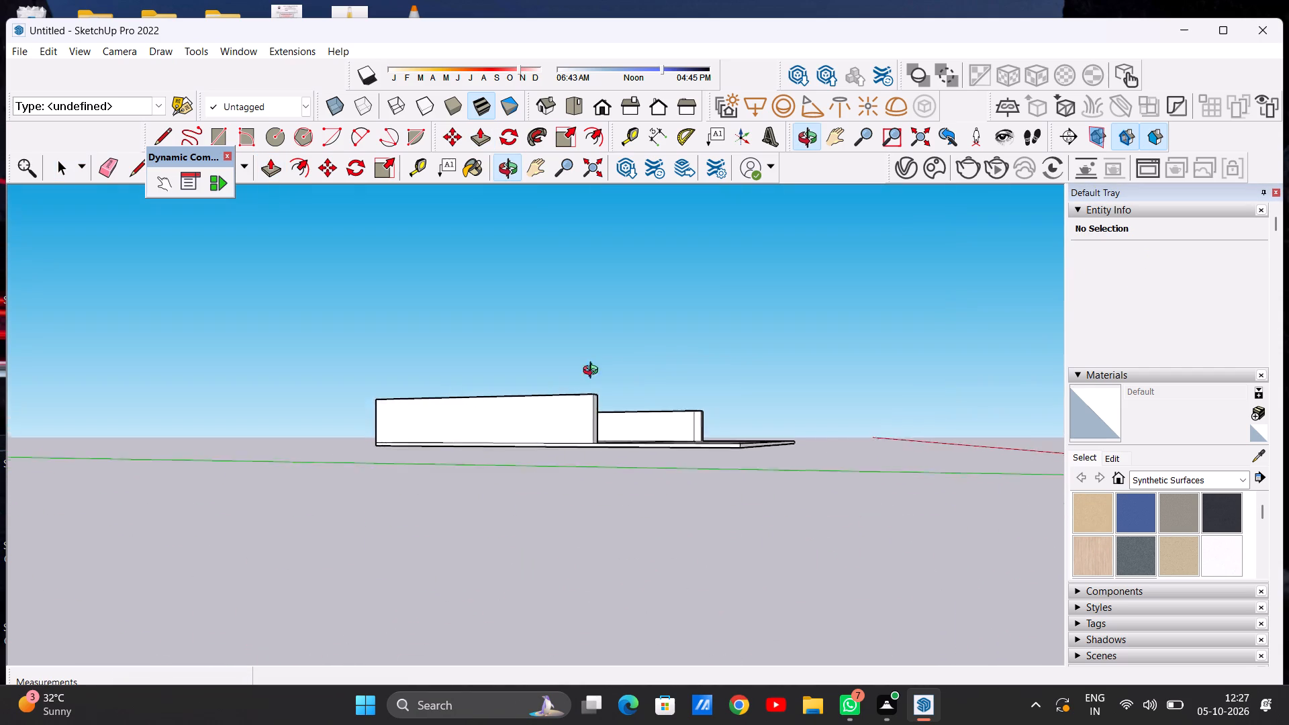
{"action": "middle_click_drag", "start_coordinate": [593, 372], "coordinate": [248, 444]}
{"action": "scroll", "coordinate": [358, 469], "scroll_direction": "up", "scroll_amount": 5}
{"action": "middle_click_drag", "start_coordinate": [356, 469], "coordinate": [420, 513]}
{"action": "scroll", "coordinate": [416, 458], "scroll_direction": "up", "scroll_amount": 6}
{"action": "scroll", "coordinate": [408, 458], "scroll_direction": "down", "scroll_amount": 13}
{"action": "scroll", "coordinate": [394, 430], "scroll_direction": "up", "scroll_amount": 6}
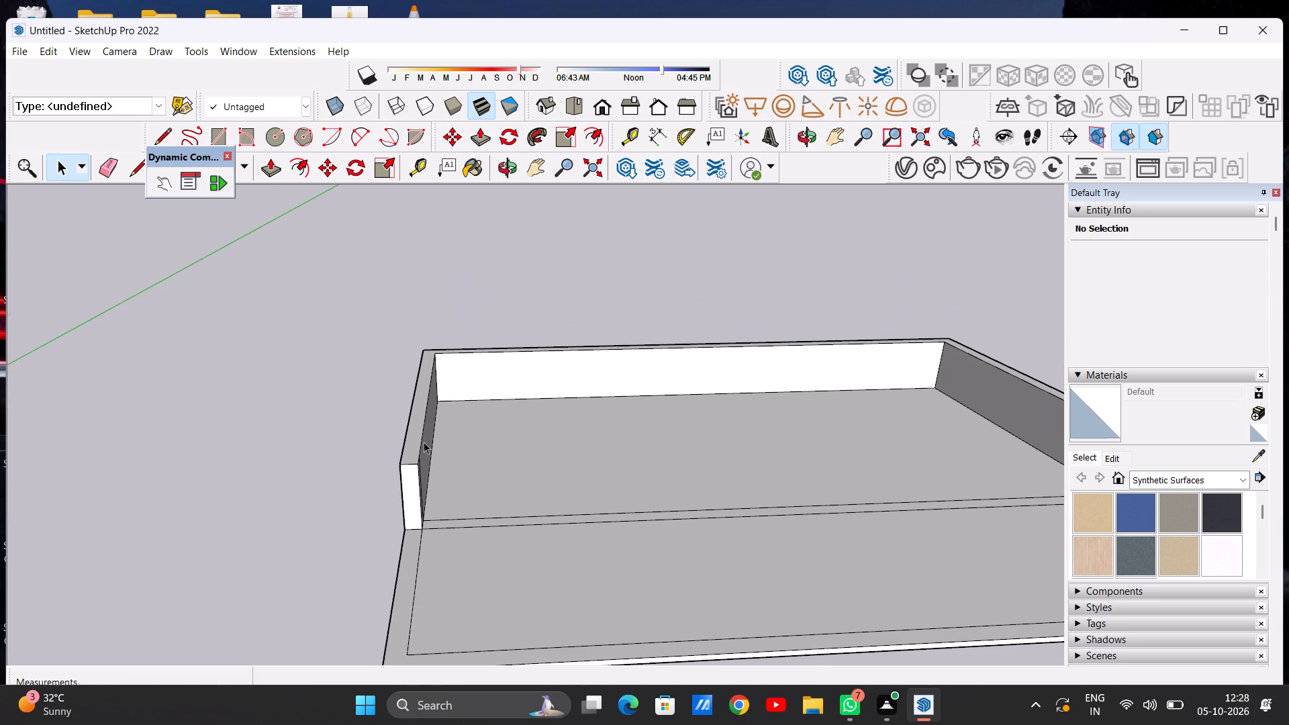
{"action": "scroll", "coordinate": [438, 452], "scroll_direction": "up", "scroll_amount": 3}
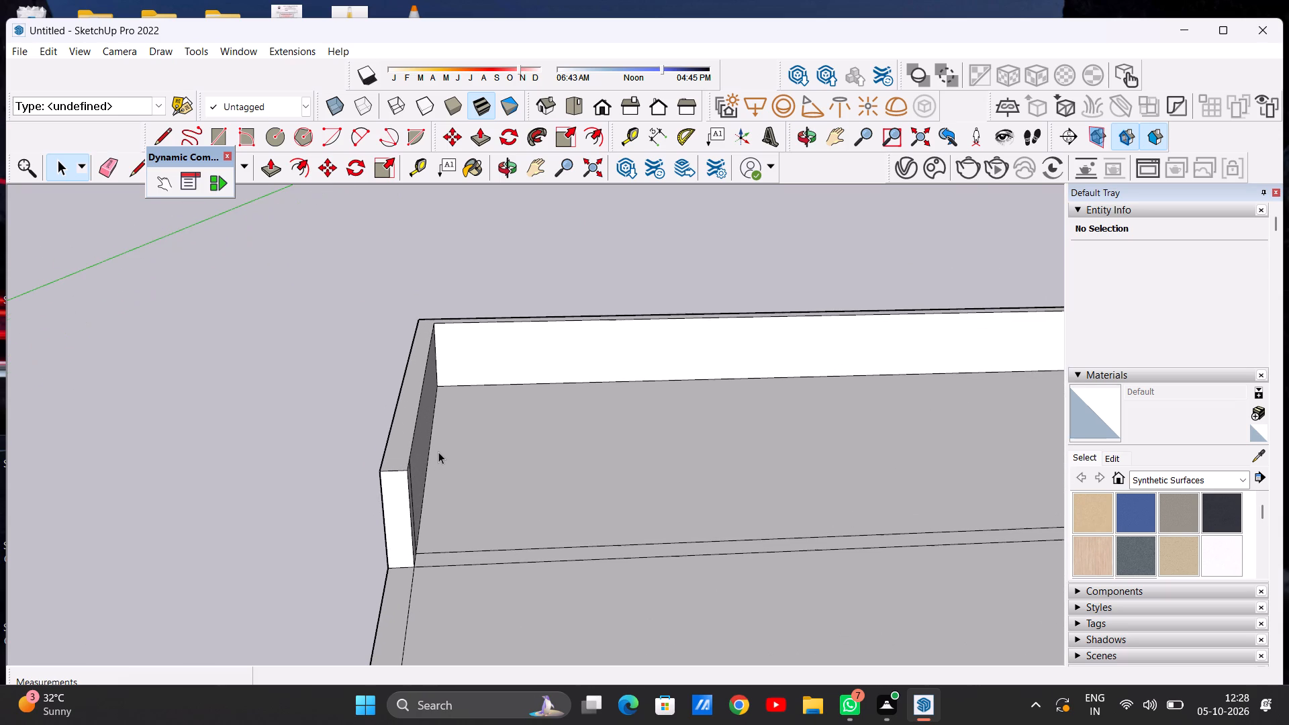
{"action": "scroll", "coordinate": [471, 418], "scroll_direction": "down", "scroll_amount": 10}
{"action": "middle_click_drag", "start_coordinate": [433, 485], "coordinate": [716, 377]}
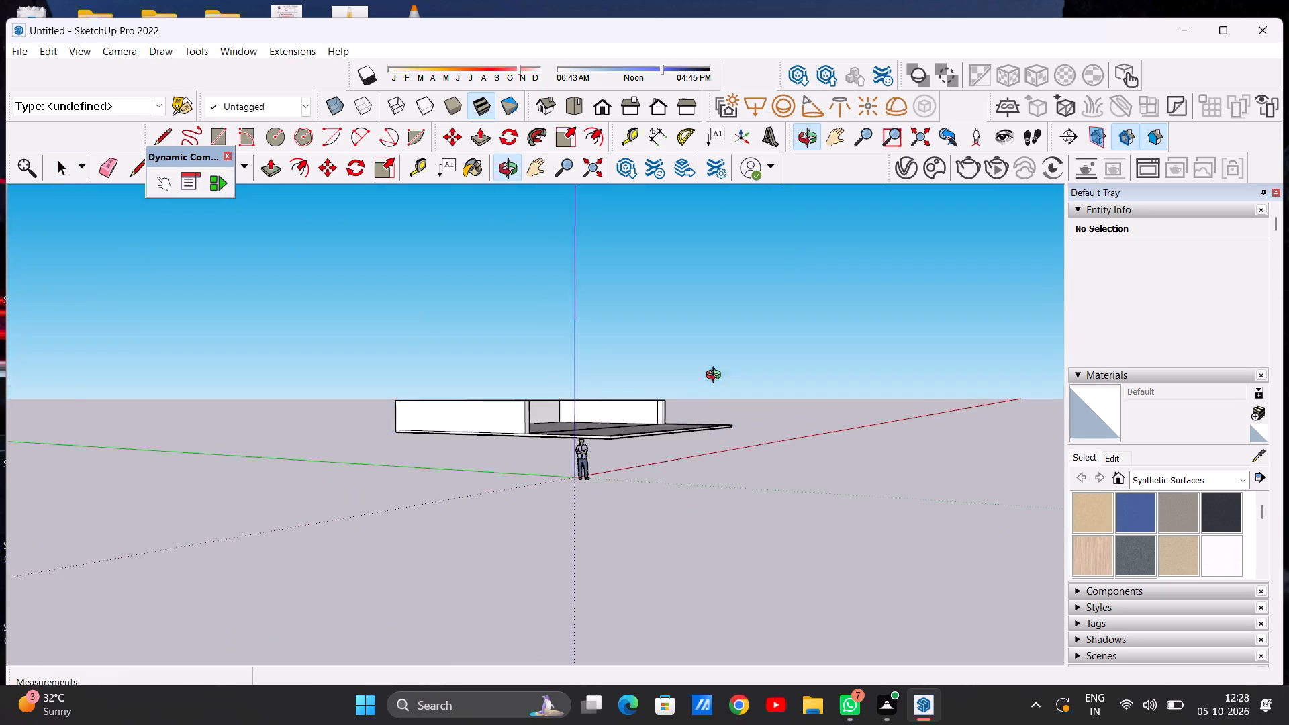
{"action": "middle_click_drag", "start_coordinate": [716, 377], "coordinate": [409, 471]}
{"action": "scroll", "coordinate": [457, 452], "scroll_direction": "up", "scroll_amount": 9}
{"action": "middle_click_drag", "start_coordinate": [467, 457], "coordinate": [473, 418]}
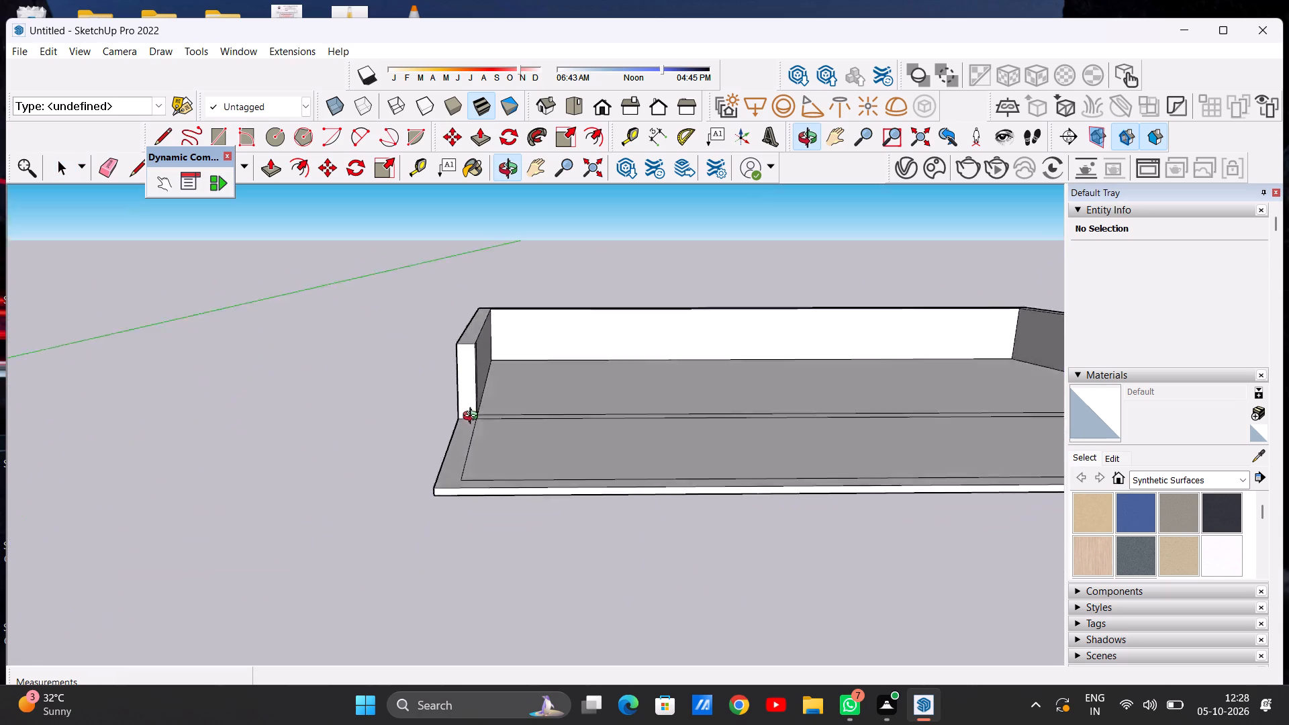
{"action": "middle_click_drag", "start_coordinate": [473, 418], "coordinate": [620, 418]}
{"action": "middle_click_drag", "start_coordinate": [490, 391], "coordinate": [583, 391]}
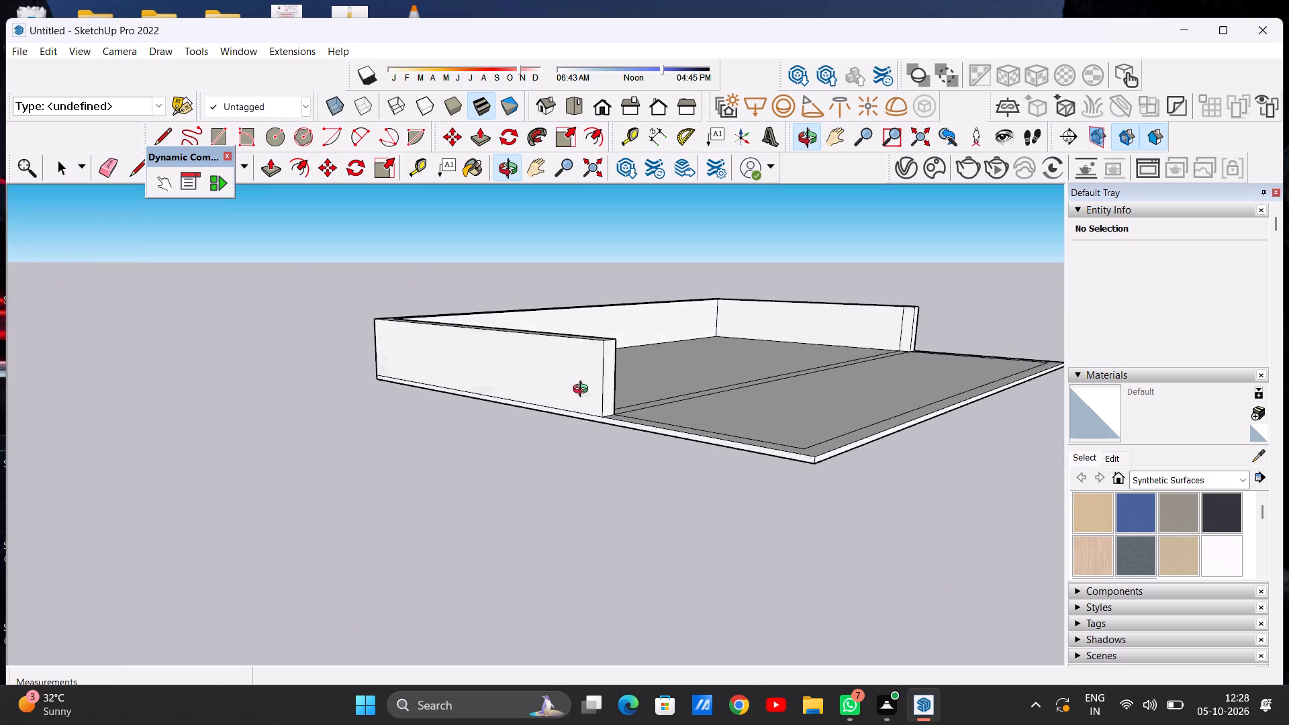
{"action": "middle_click_drag", "start_coordinate": [583, 391], "coordinate": [377, 452]}
{"action": "scroll", "coordinate": [344, 459], "scroll_direction": "down", "scroll_amount": 2}
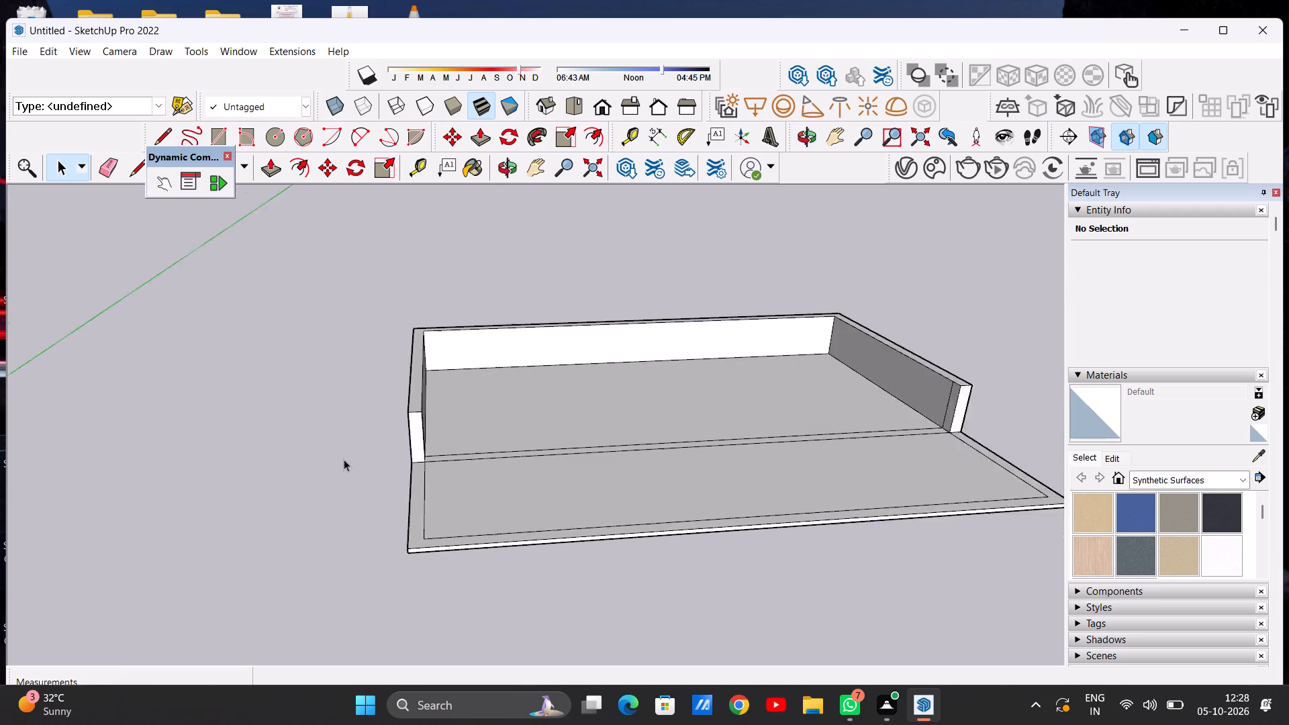
{"action": "scroll", "coordinate": [344, 459], "scroll_direction": "down", "scroll_amount": 6}
{"action": "middle_click_drag", "start_coordinate": [450, 501], "coordinate": [435, 517]}
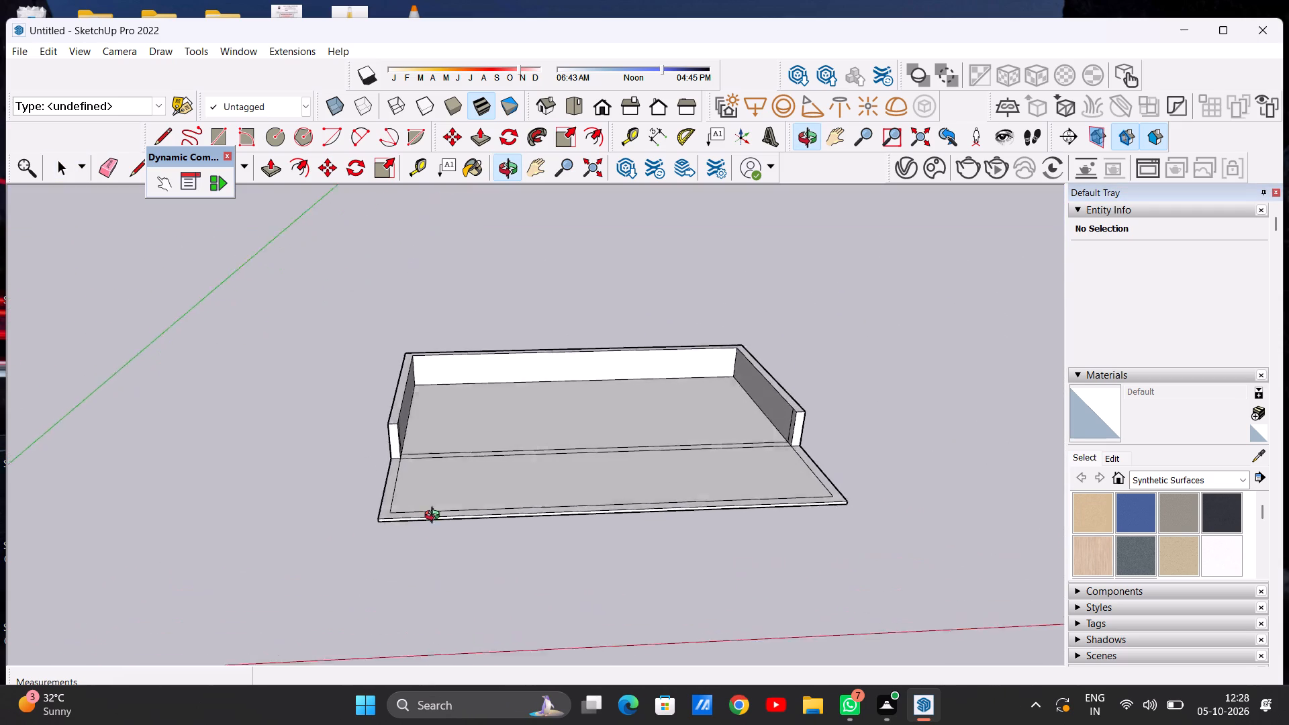
{"action": "middle_click_drag", "start_coordinate": [435, 517], "coordinate": [446, 577]}
{"action": "scroll", "coordinate": [390, 412], "scroll_direction": "up", "scroll_amount": 7}
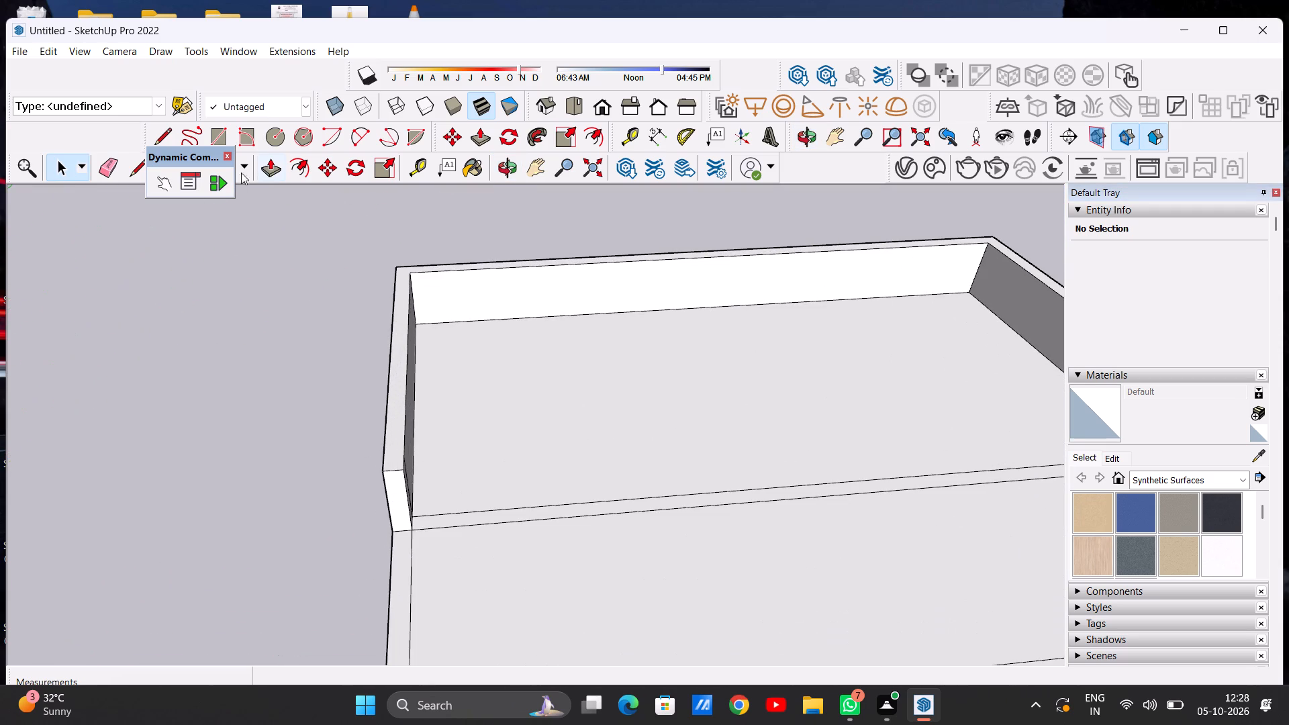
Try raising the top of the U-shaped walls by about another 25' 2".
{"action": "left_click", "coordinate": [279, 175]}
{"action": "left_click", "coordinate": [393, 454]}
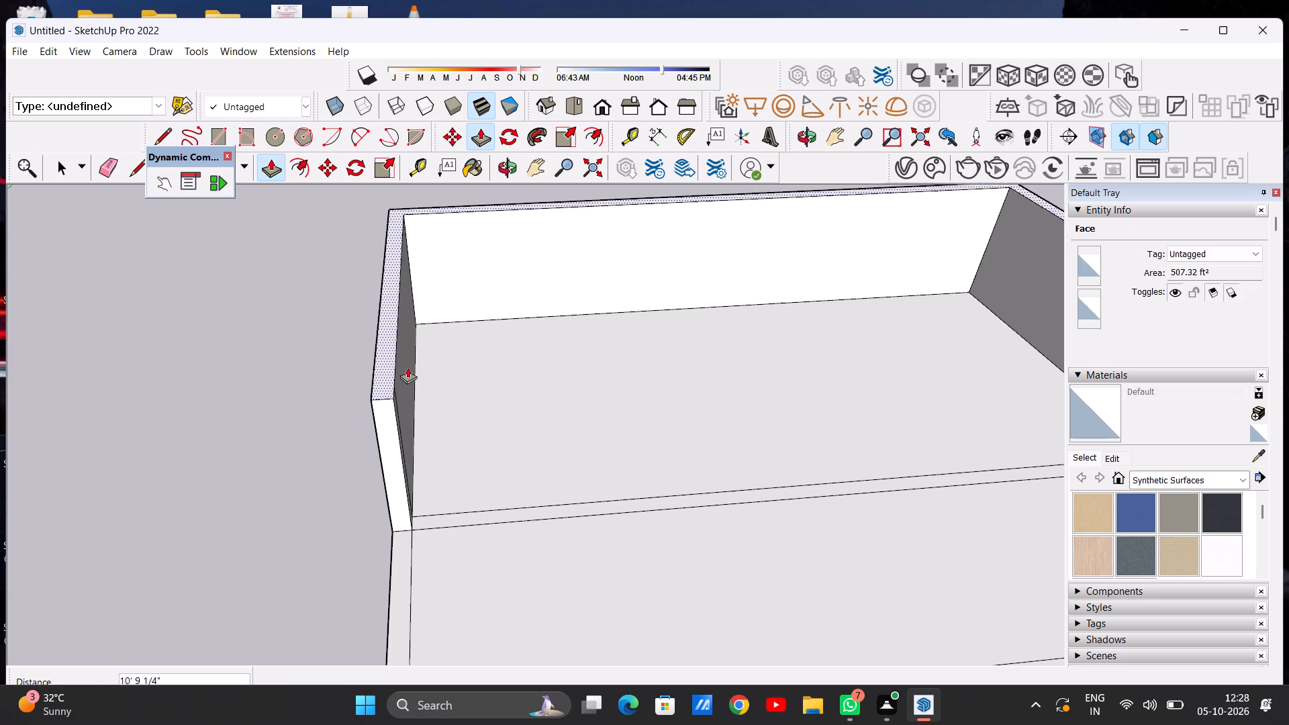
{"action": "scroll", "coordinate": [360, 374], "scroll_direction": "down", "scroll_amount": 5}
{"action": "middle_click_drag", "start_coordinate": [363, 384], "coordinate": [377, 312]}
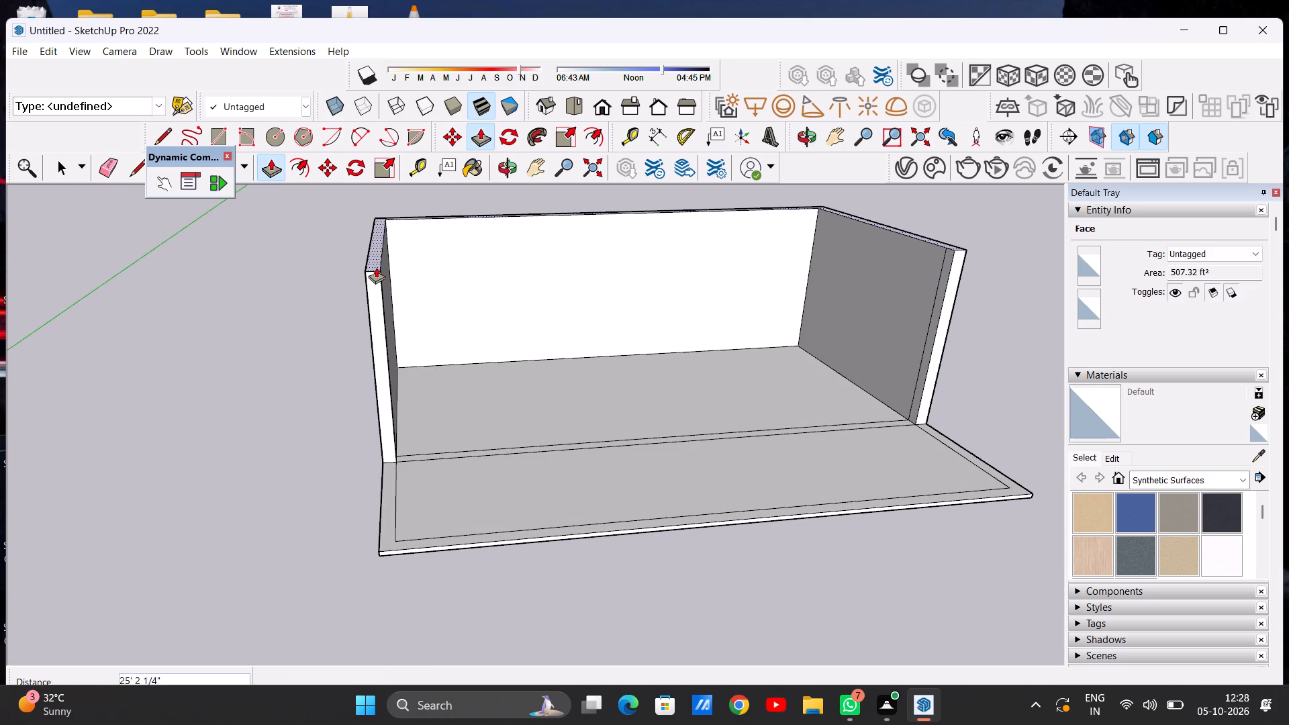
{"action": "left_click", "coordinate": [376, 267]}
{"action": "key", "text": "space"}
Examine the proportions of the taller walls against the slab from low and high viewpoints.
{"action": "scroll", "coordinate": [430, 551], "scroll_direction": "down", "scroll_amount": 6}
{"action": "middle_click_drag", "start_coordinate": [484, 524], "coordinate": [700, 398]}
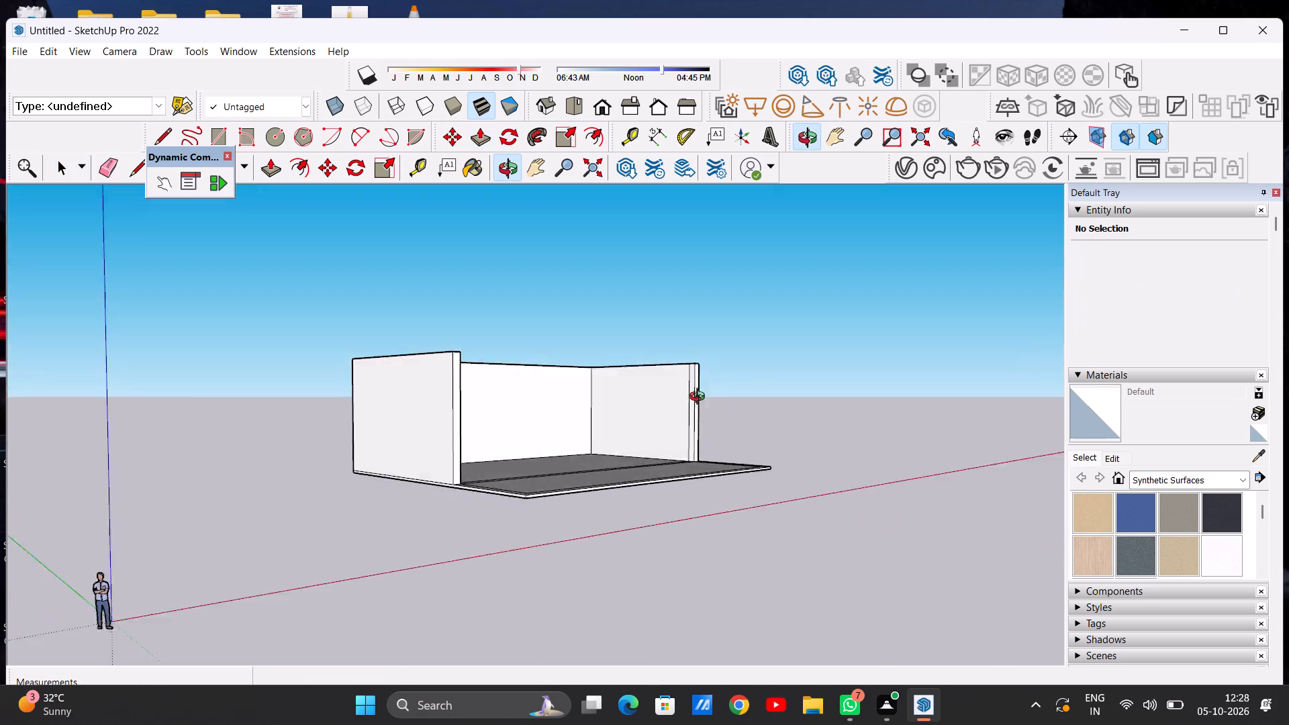
{"action": "middle_click_drag", "start_coordinate": [700, 398], "coordinate": [477, 505]}
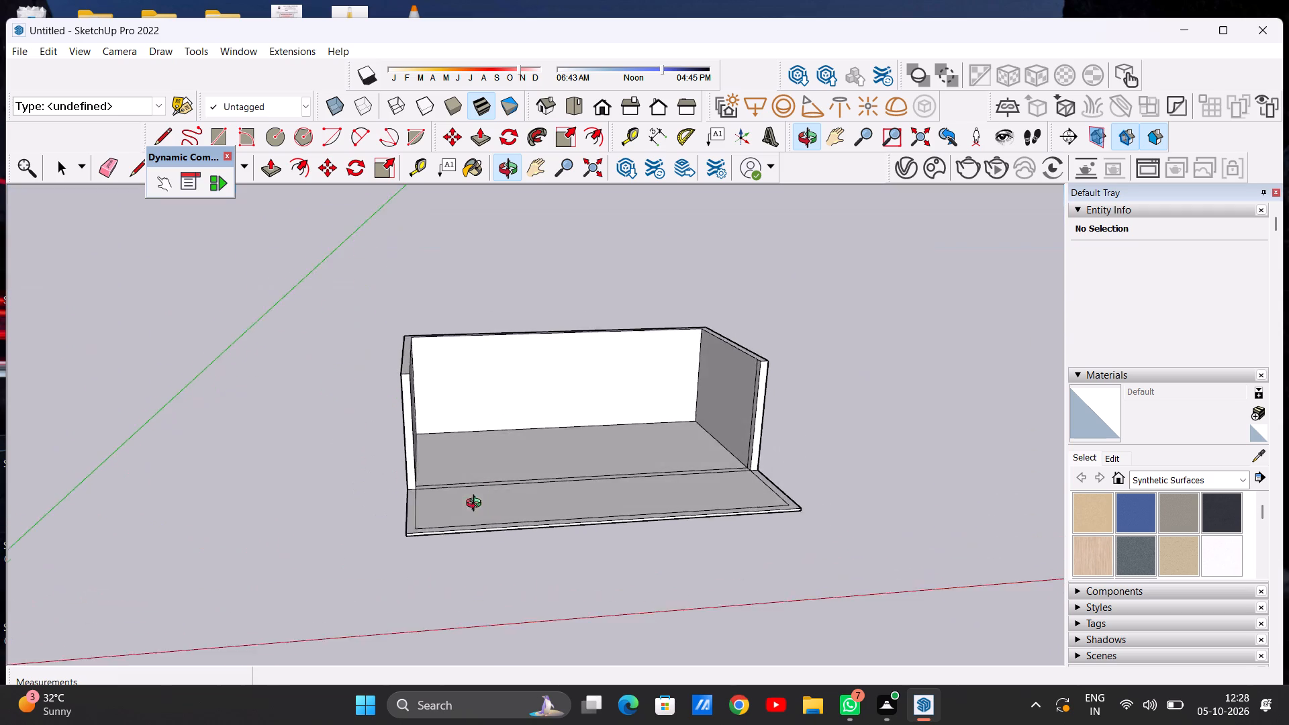
{"action": "middle_click_drag", "start_coordinate": [477, 505], "coordinate": [438, 582]}
{"action": "scroll", "coordinate": [628, 495], "scroll_direction": "up", "scroll_amount": 2}
{"action": "middle_click_drag", "start_coordinate": [628, 500], "coordinate": [633, 646]}
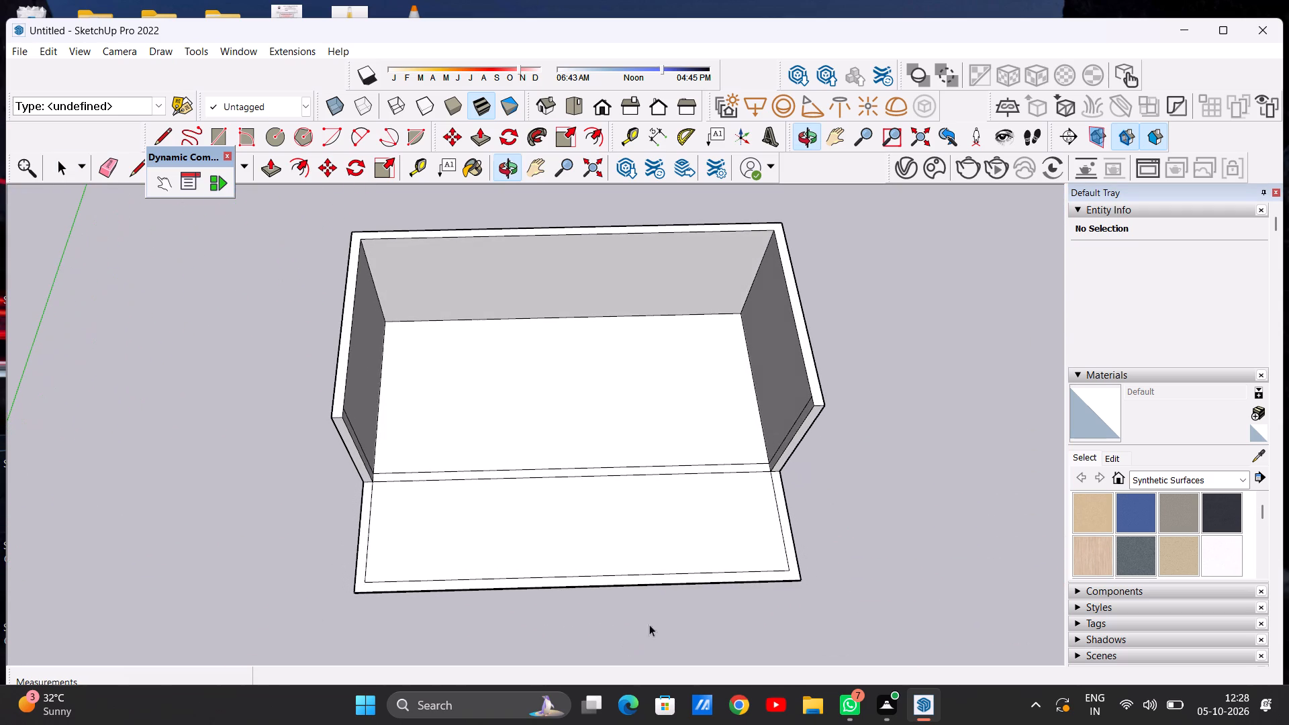
{"action": "scroll", "coordinate": [651, 478], "scroll_direction": "down", "scroll_amount": 4}
{"action": "middle_click_drag", "start_coordinate": [657, 521], "coordinate": [646, 471]}
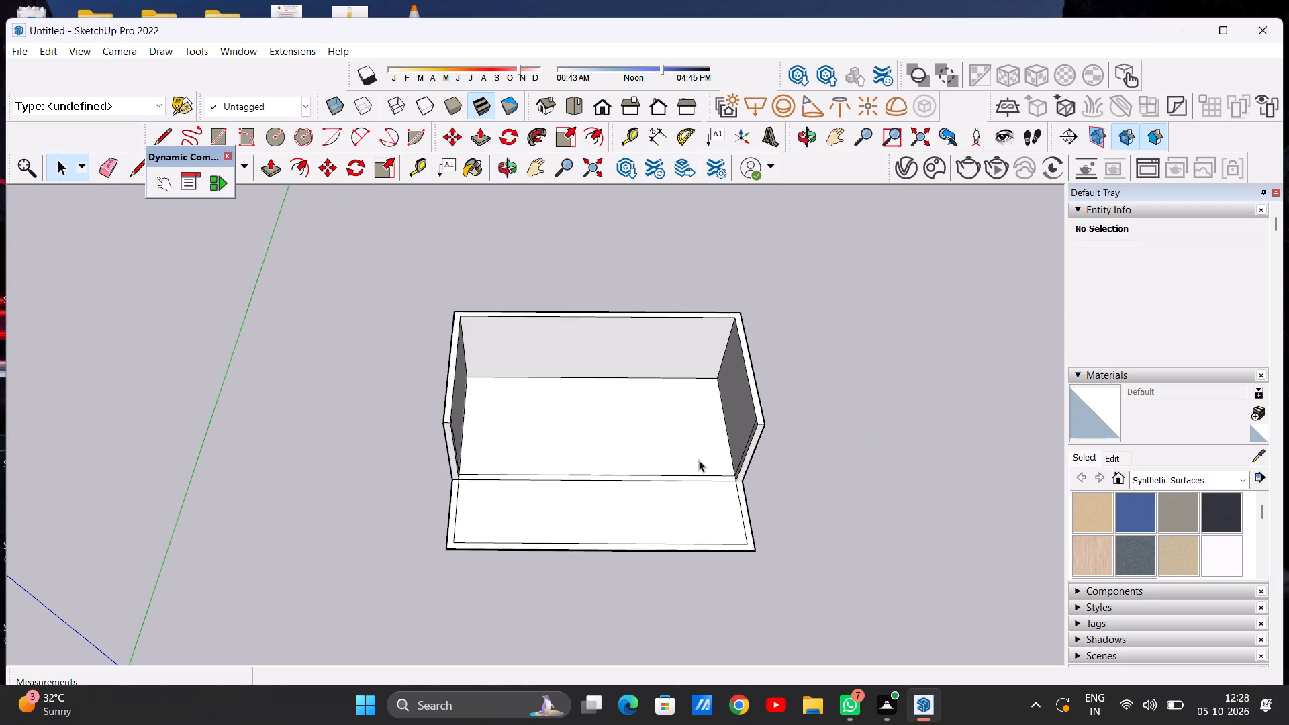
{"action": "scroll", "coordinate": [703, 466], "scroll_direction": "up", "scroll_amount": 1}
{"action": "scroll", "coordinate": [703, 466], "scroll_direction": "down", "scroll_amount": 1}
{"action": "scroll", "coordinate": [703, 466], "scroll_direction": "up", "scroll_amount": 6}
{"action": "scroll", "coordinate": [720, 503], "scroll_direction": "down", "scroll_amount": 10}
{"action": "middle_click_drag", "start_coordinate": [616, 507], "coordinate": [618, 429]}
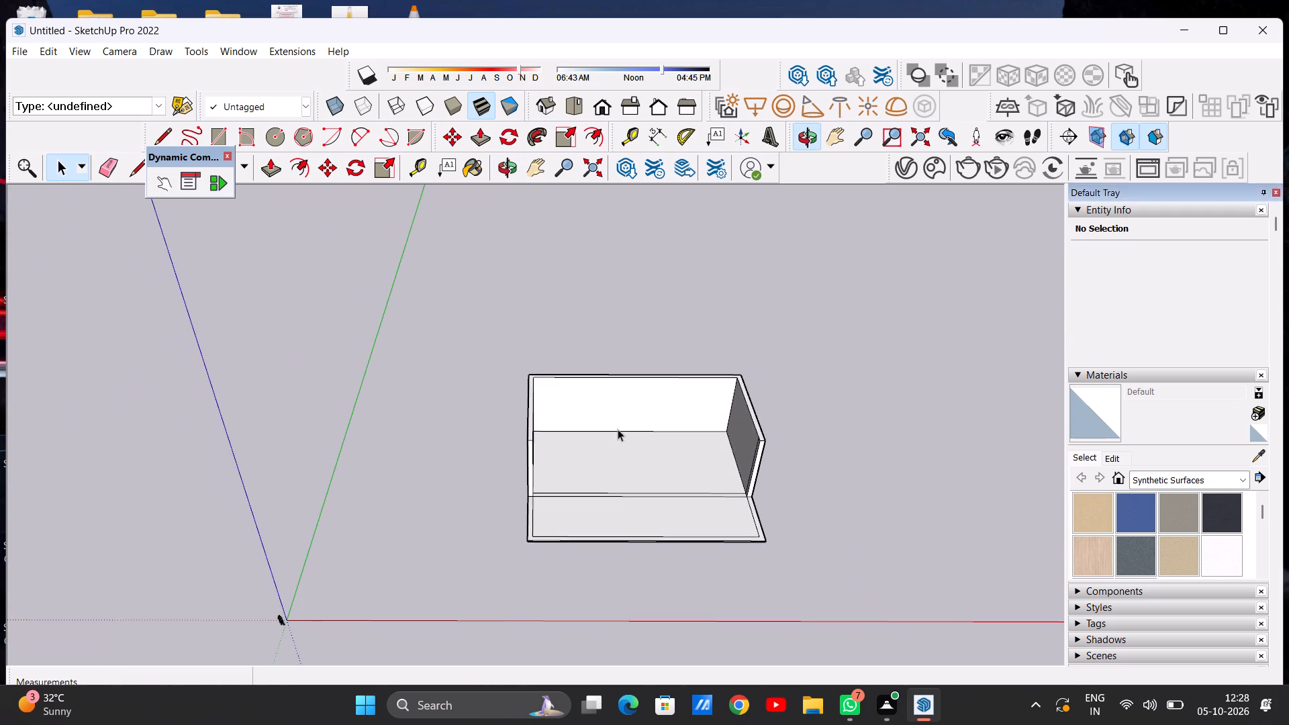
{"action": "scroll", "coordinate": [664, 528], "scroll_direction": "up", "scroll_amount": 4}
{"action": "scroll", "coordinate": [700, 532], "scroll_direction": "down", "scroll_amount": 2}
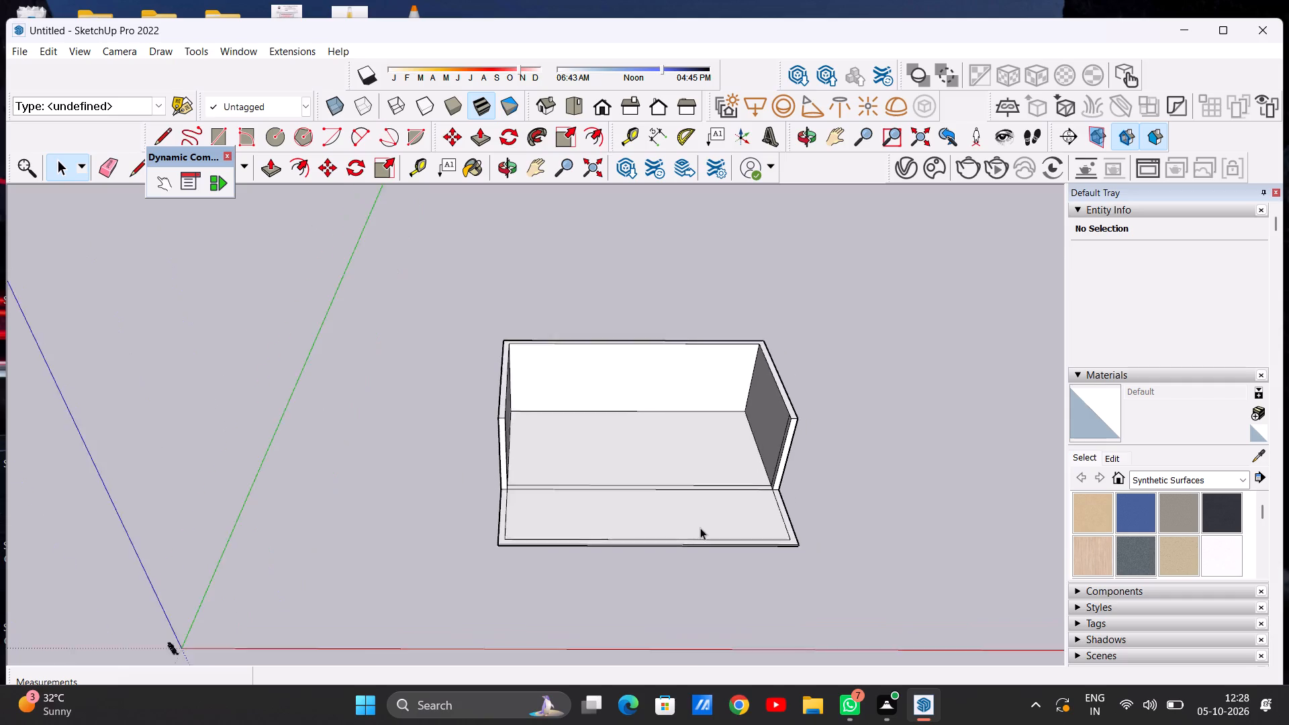
{"action": "scroll", "coordinate": [689, 514], "scroll_direction": "up", "scroll_amount": 3}
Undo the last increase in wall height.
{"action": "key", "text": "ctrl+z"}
Raise the front strip between the two open wall ends by 10', level with the tops of the U-shaped walls.
{"action": "scroll", "coordinate": [439, 499], "scroll_direction": "up", "scroll_amount": 1}
{"action": "middle_click_drag", "start_coordinate": [439, 499], "coordinate": [444, 499]}
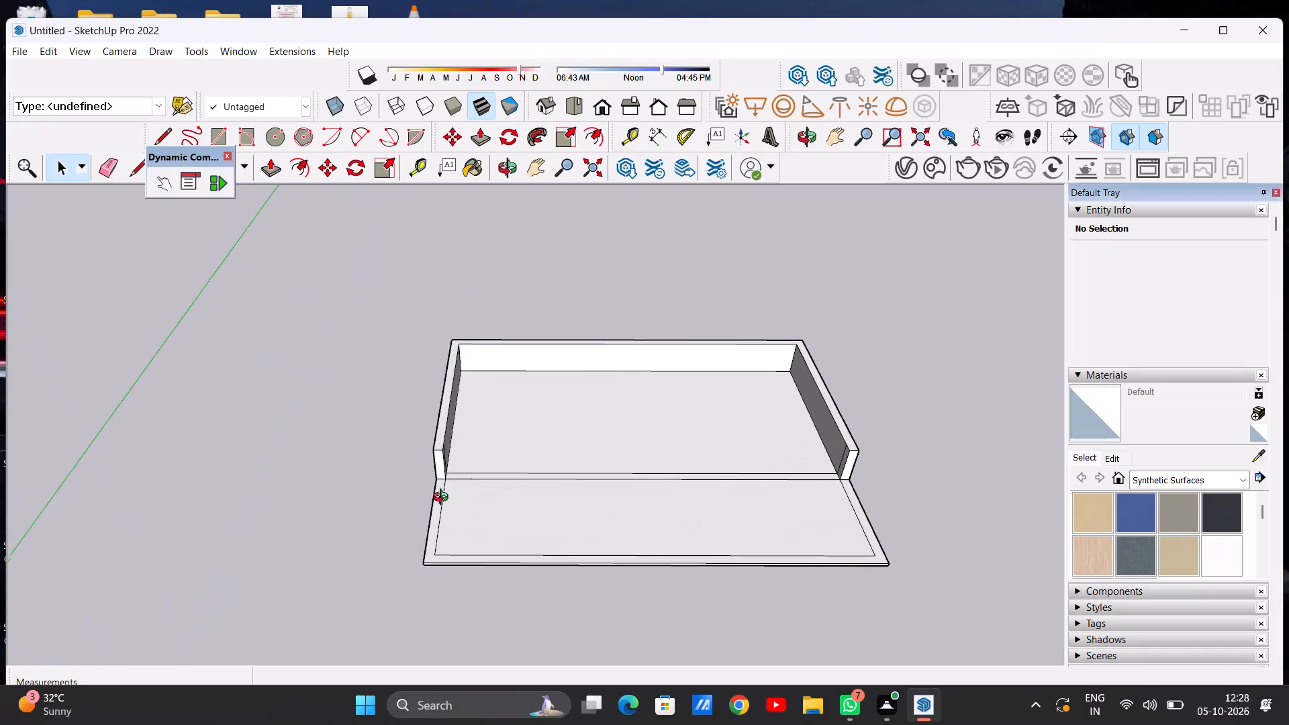
{"action": "middle_click_drag", "start_coordinate": [444, 499], "coordinate": [707, 351]}
{"action": "middle_click_drag", "start_coordinate": [502, 489], "coordinate": [363, 454]}
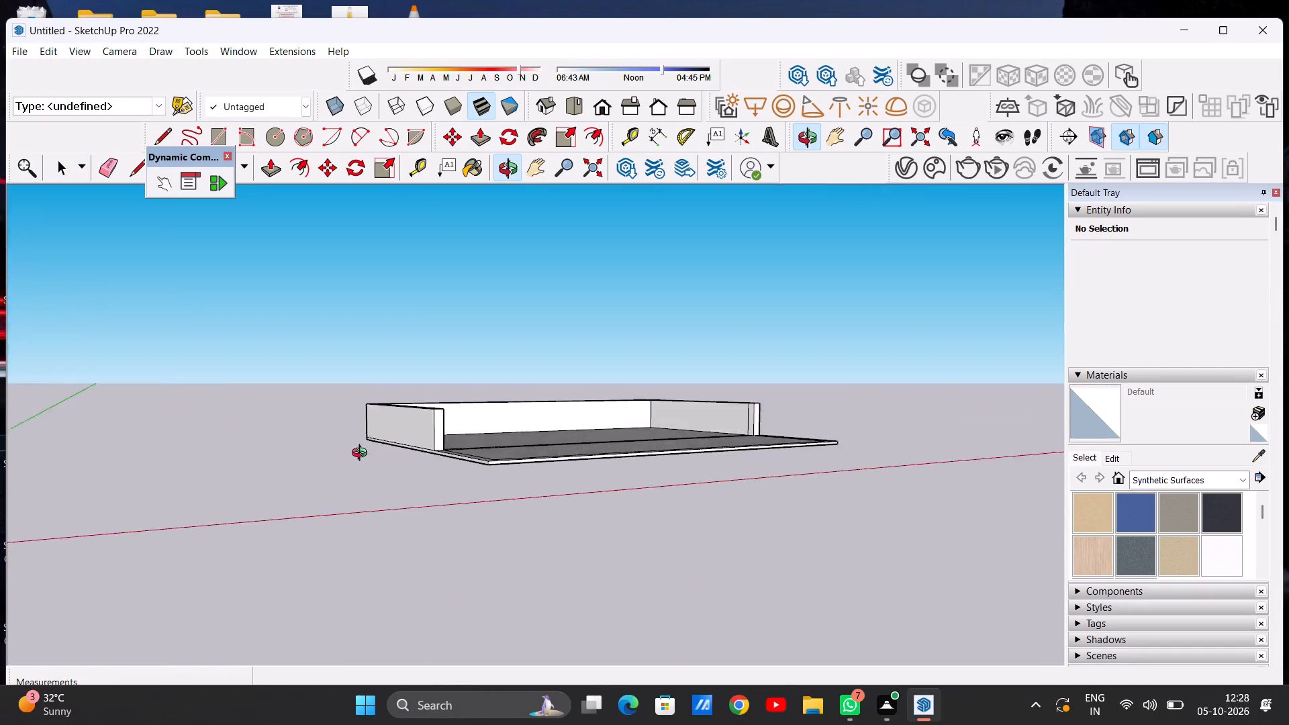
{"action": "middle_click_drag", "start_coordinate": [363, 454], "coordinate": [216, 599]}
{"action": "middle_click_drag", "start_coordinate": [423, 518], "coordinate": [441, 655]}
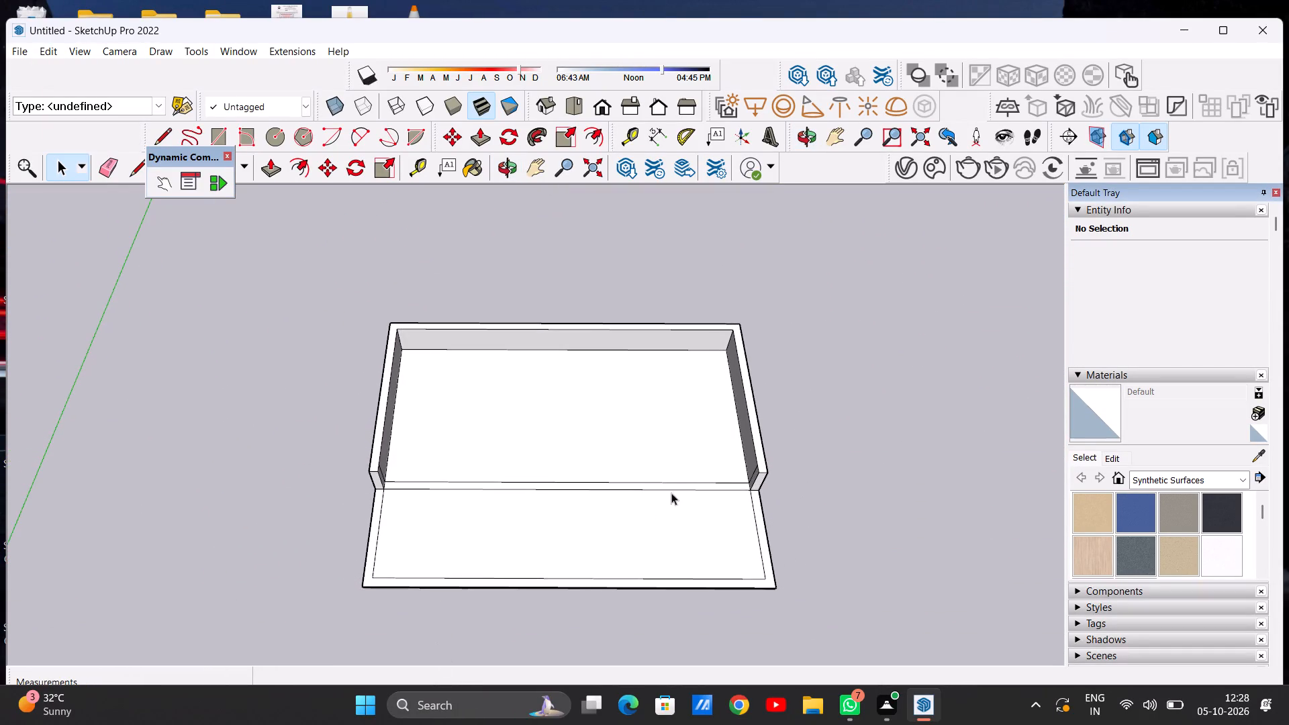
{"action": "scroll", "coordinate": [723, 452], "scroll_direction": "up", "scroll_amount": 7}
{"action": "key", "text": "p"}
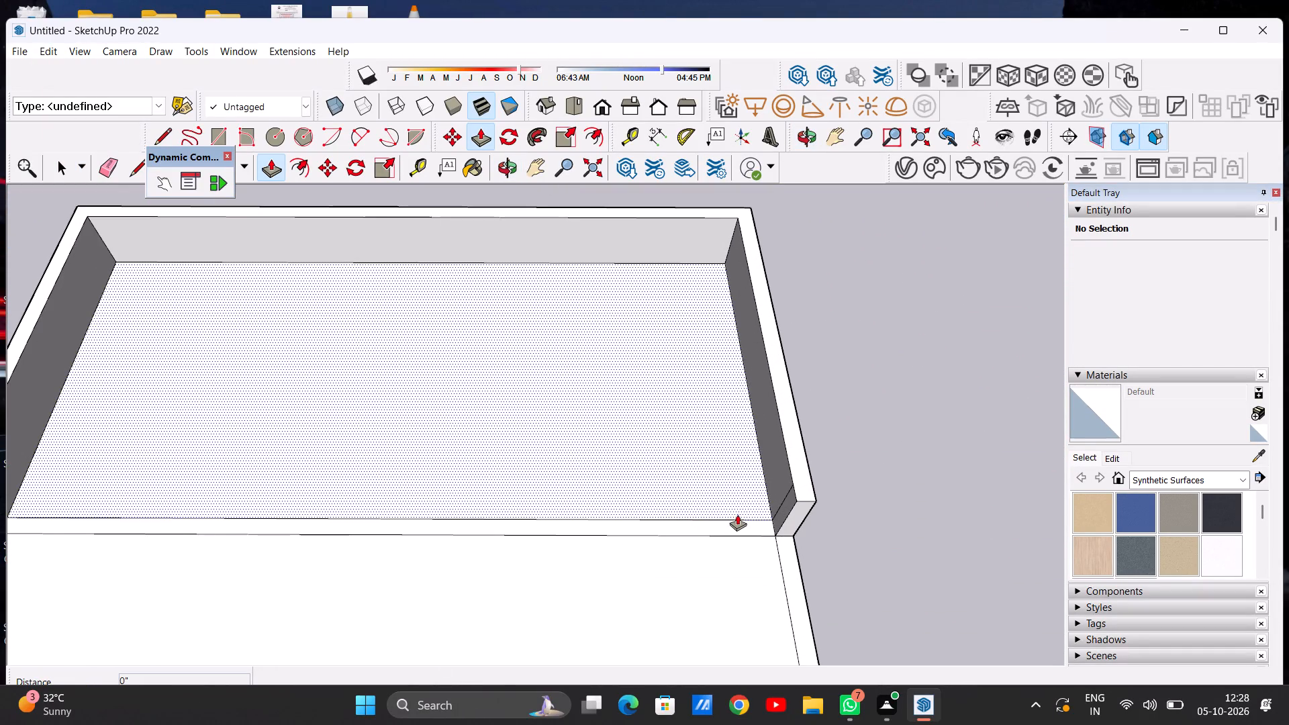
{"action": "left_click", "coordinate": [756, 522]}
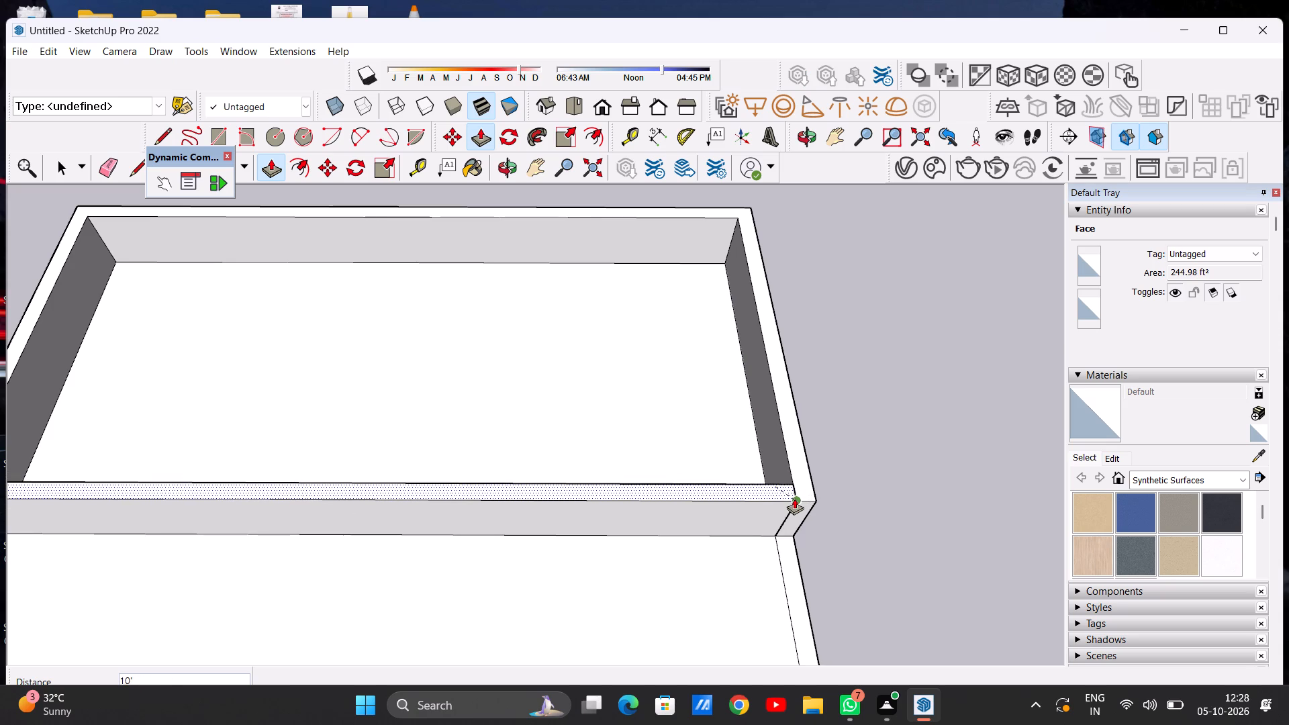
{"action": "left_click", "coordinate": [794, 499]}
{"action": "key", "text": "space"}
Raise the top of the U-shaped walls by about another 9' 3".
{"action": "scroll", "coordinate": [692, 523], "scroll_direction": "down", "scroll_amount": 5}
{"action": "middle_click_drag", "start_coordinate": [762, 494], "coordinate": [792, 291]}
{"action": "scroll", "coordinate": [790, 302], "scroll_direction": "up", "scroll_amount": 1}
{"action": "scroll", "coordinate": [116, 517], "scroll_direction": "up", "scroll_amount": 8}
{"action": "scroll", "coordinate": [436, 475], "scroll_direction": "down", "scroll_amount": 13}
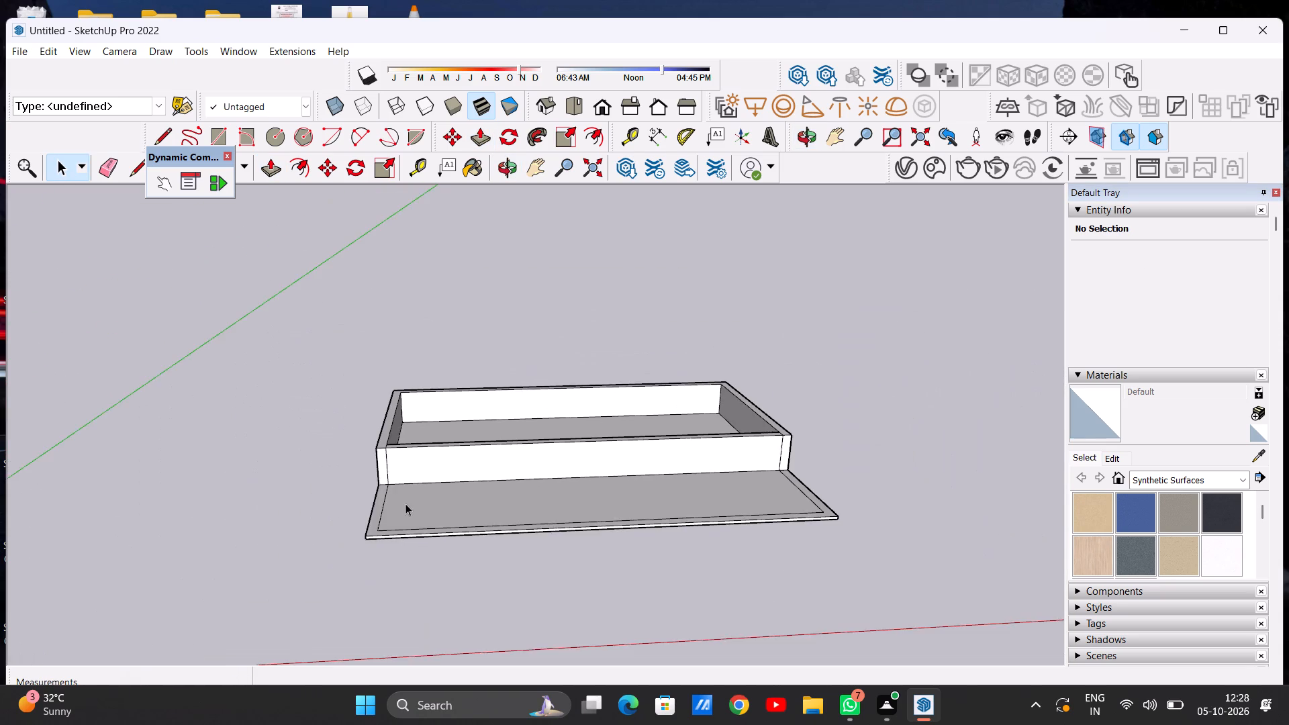
{"action": "scroll", "coordinate": [405, 503], "scroll_direction": "up", "scroll_amount": 6}
{"action": "scroll", "coordinate": [360, 503], "scroll_direction": "down", "scroll_amount": 4}
{"action": "scroll", "coordinate": [409, 471], "scroll_direction": "up", "scroll_amount": 4}
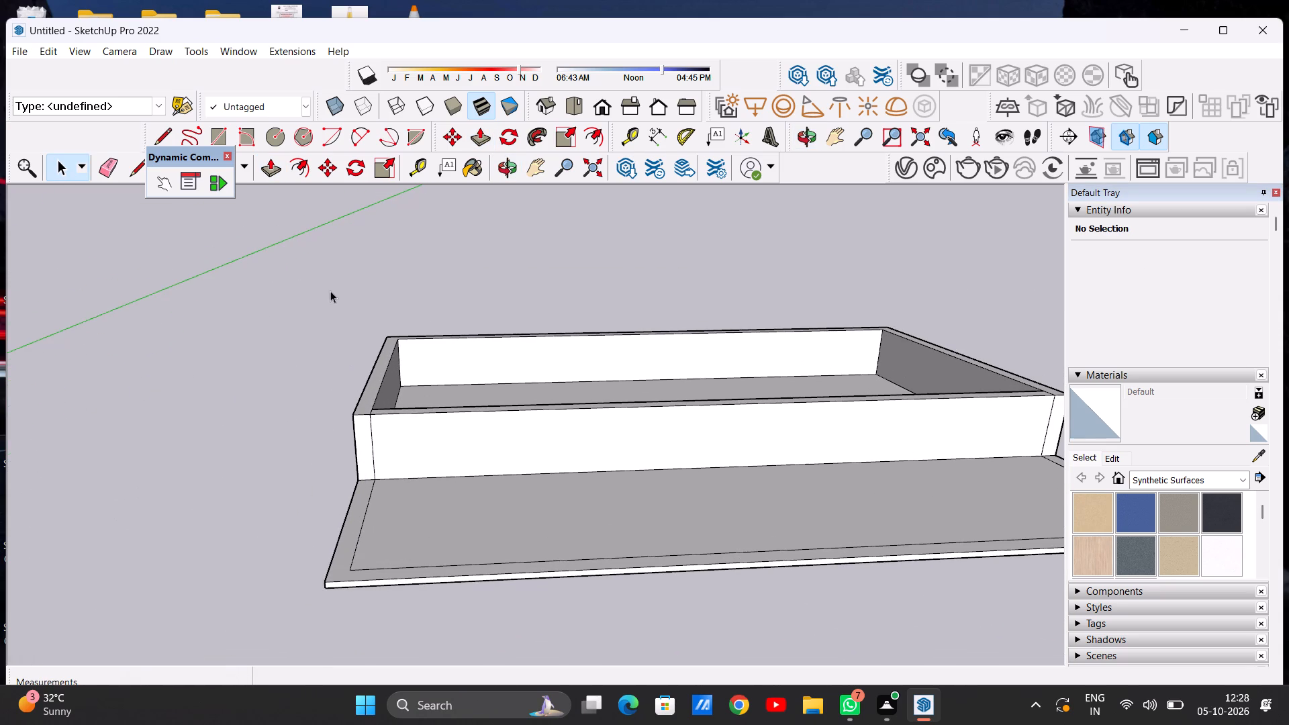
{"action": "left_click", "coordinate": [267, 168]}
{"action": "scroll", "coordinate": [376, 383], "scroll_direction": "up", "scroll_amount": 6}
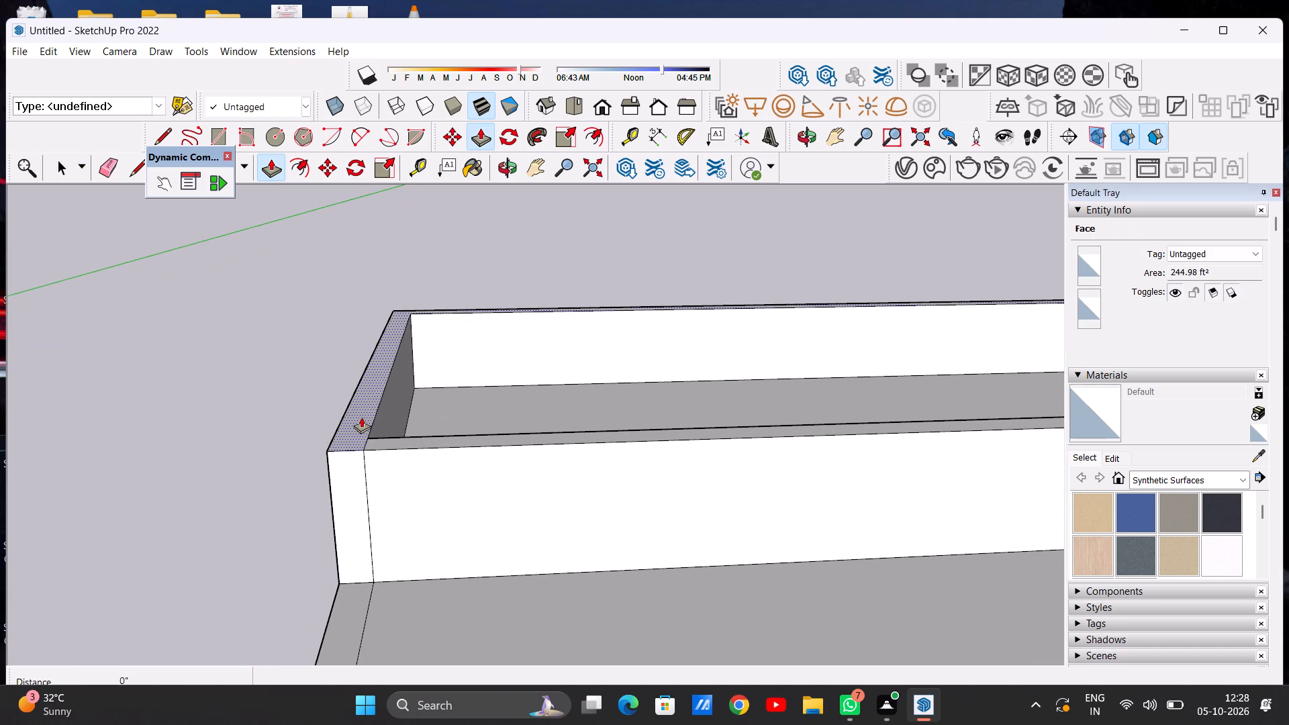
{"action": "left_click", "coordinate": [361, 417]}
{"action": "left_click", "coordinate": [348, 295]}
Raise the top of the front cross wall until it is level with the taller U-shaped walls.
{"action": "scroll", "coordinate": [457, 426], "scroll_direction": "up", "scroll_amount": 5}
{"action": "left_click", "coordinate": [457, 474]}
{"action": "scroll", "coordinate": [459, 362], "scroll_direction": "down", "scroll_amount": 13}
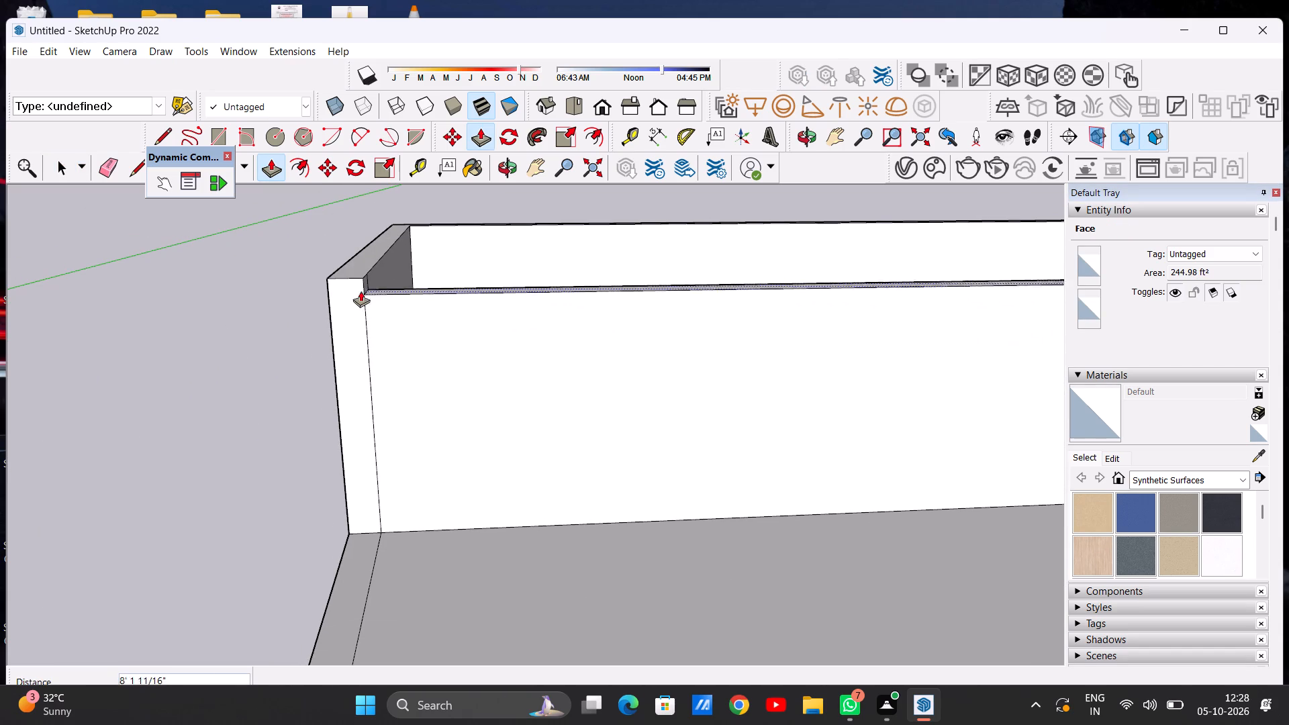
{"action": "left_click", "coordinate": [361, 271]}
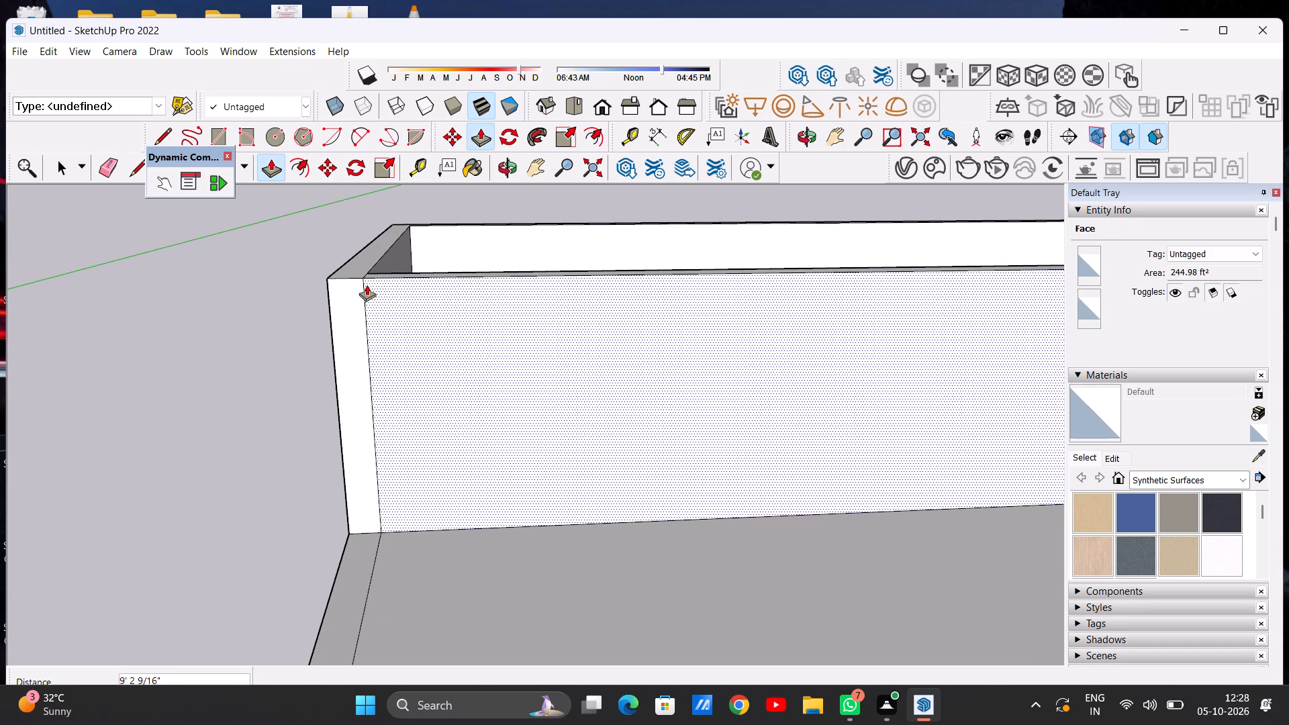
{"action": "key", "text": "space"}
Examine the corner joint between the front cross wall and the side wall up close, then the whole enclosure from above and low.
{"action": "middle_click_drag", "start_coordinate": [386, 294], "coordinate": [385, 435]}
{"action": "scroll", "coordinate": [346, 388], "scroll_direction": "up", "scroll_amount": 7}
{"action": "scroll", "coordinate": [359, 336], "scroll_direction": "down", "scroll_amount": 1}
{"action": "scroll", "coordinate": [359, 336], "scroll_direction": "up", "scroll_amount": 7}
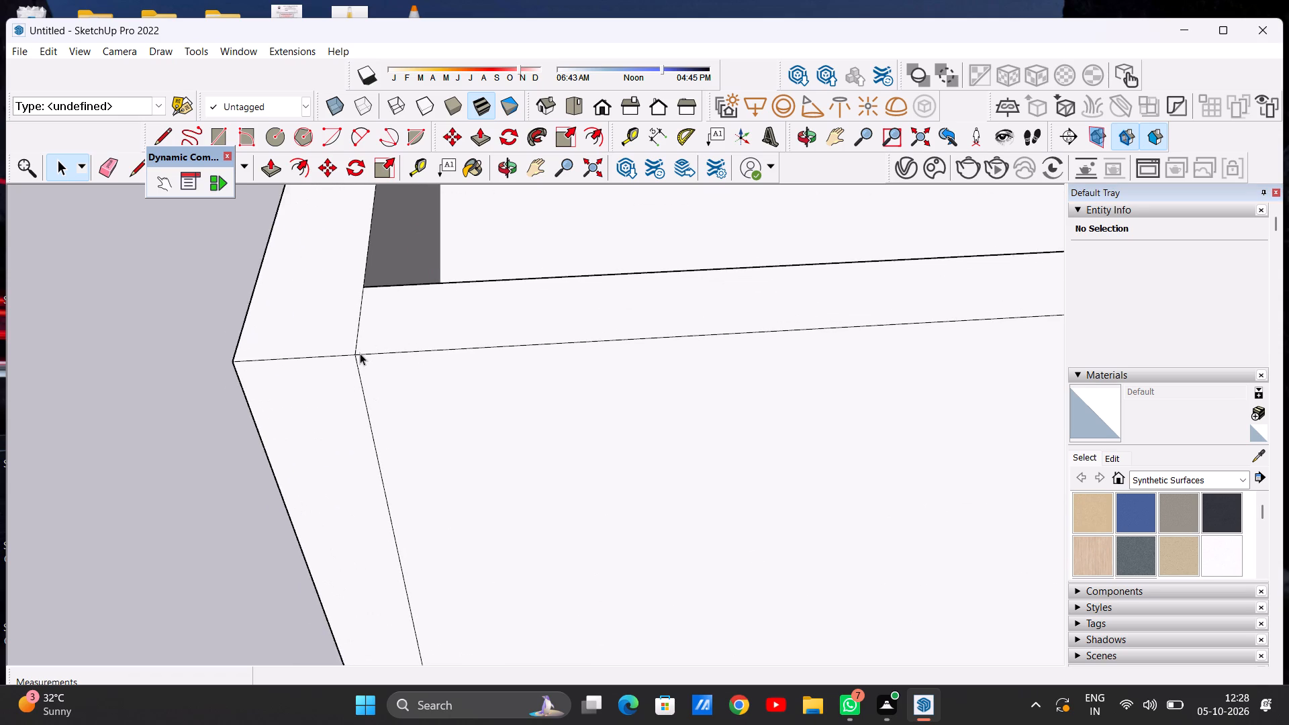
{"action": "scroll", "coordinate": [360, 353], "scroll_direction": "up", "scroll_amount": 3}
{"action": "scroll", "coordinate": [328, 377], "scroll_direction": "down", "scroll_amount": 13}
{"action": "middle_click_drag", "start_coordinate": [466, 342], "coordinate": [418, 573]}
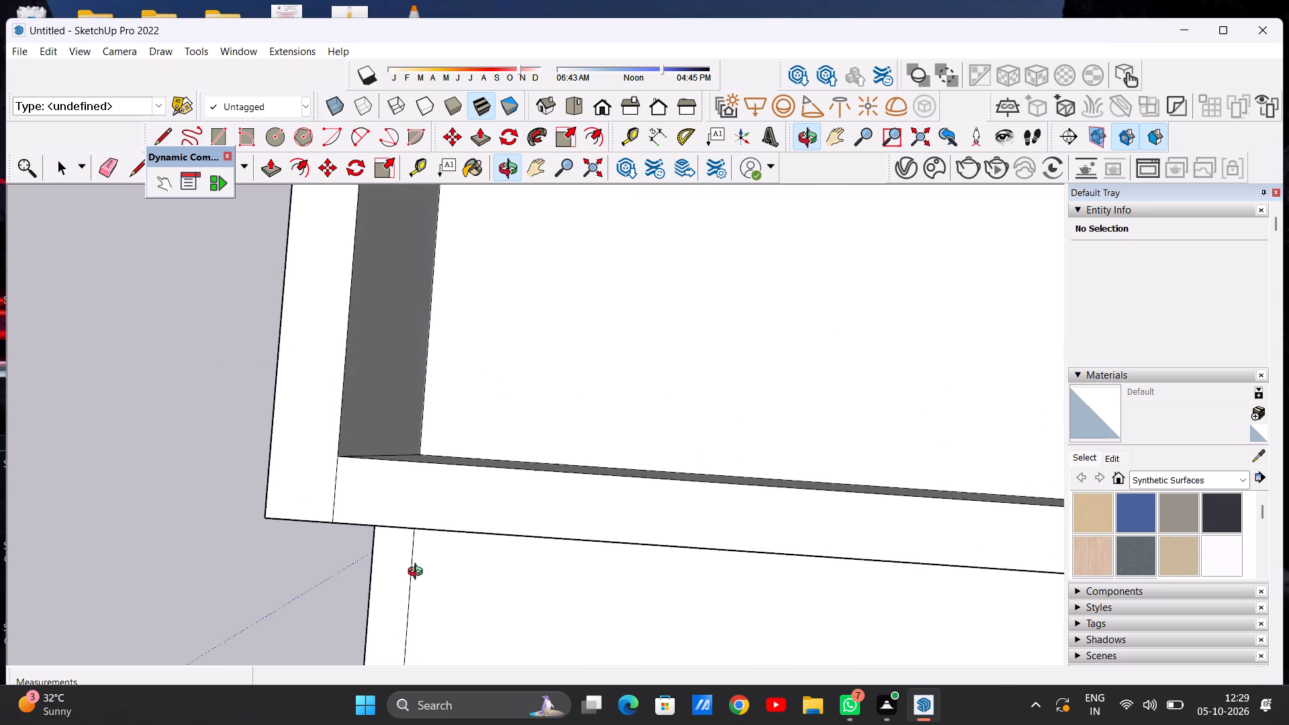
{"action": "middle_click_drag", "start_coordinate": [418, 573], "coordinate": [429, 421]}
{"action": "scroll", "coordinate": [425, 359], "scroll_direction": "up", "scroll_amount": 1}
{"action": "scroll", "coordinate": [403, 464], "scroll_direction": "down", "scroll_amount": 19}
{"action": "middle_click_drag", "start_coordinate": [508, 542], "coordinate": [525, 390]}
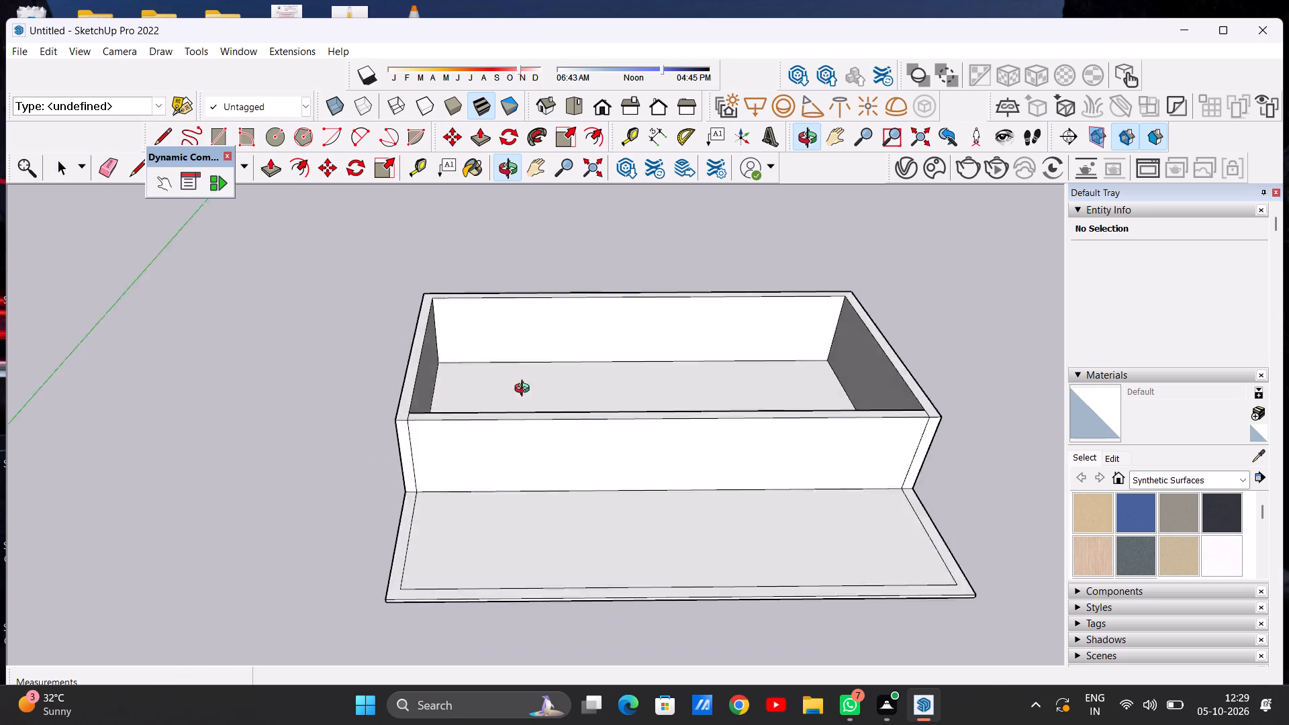
{"action": "middle_click_drag", "start_coordinate": [525, 390], "coordinate": [538, 281]}
{"action": "middle_click_drag", "start_coordinate": [543, 446], "coordinate": [540, 421]}
{"action": "scroll", "coordinate": [642, 434], "scroll_direction": "up", "scroll_amount": 5}
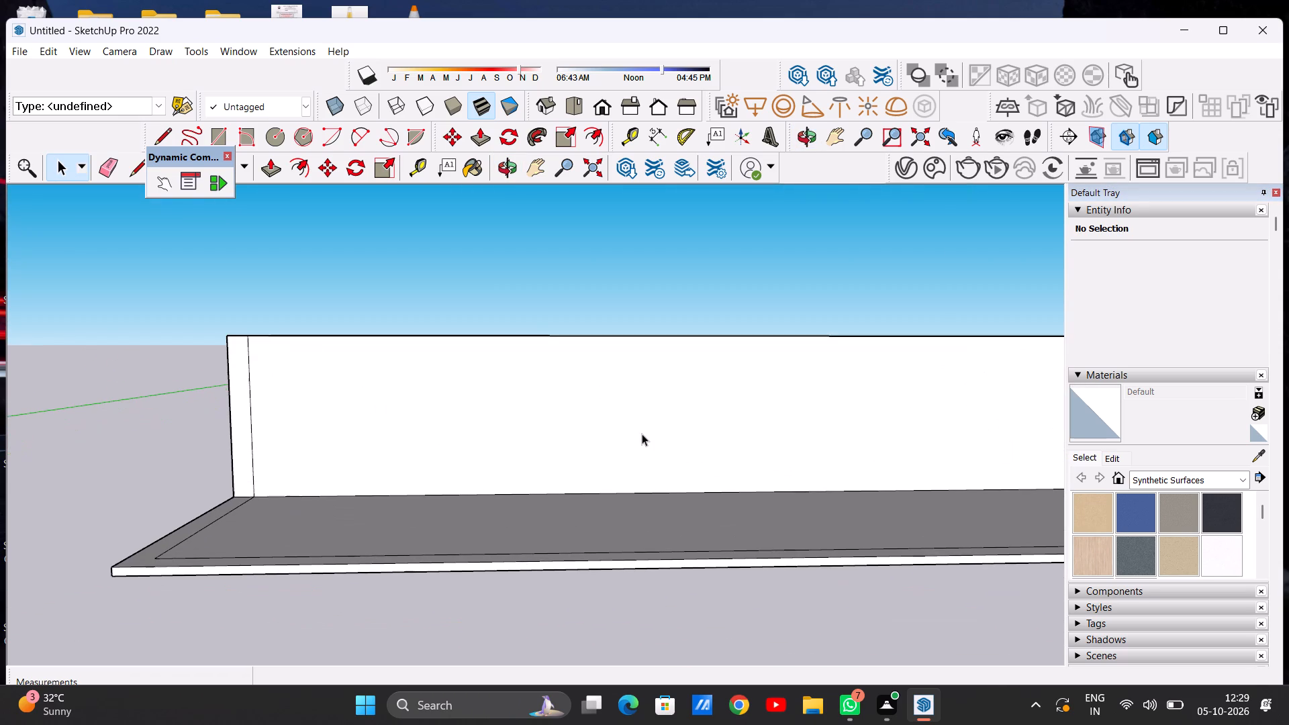
Check the walls and projecting slab in the standard top and front views and from a raised front viewpoint.
{"action": "left_click", "coordinate": [579, 102]}
{"action": "scroll", "coordinate": [602, 494], "scroll_direction": "down", "scroll_amount": 4}
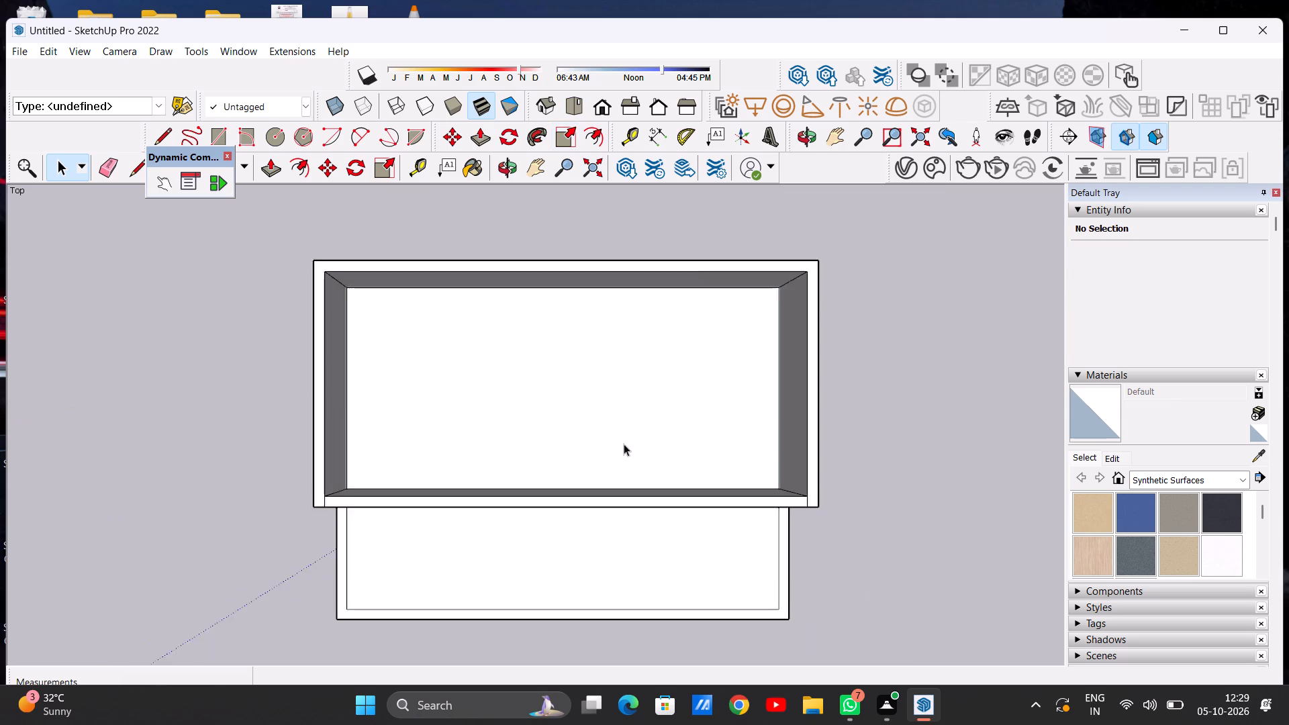
{"action": "scroll", "coordinate": [624, 444], "scroll_direction": "down", "scroll_amount": 2}
{"action": "left_click", "coordinate": [595, 99]}
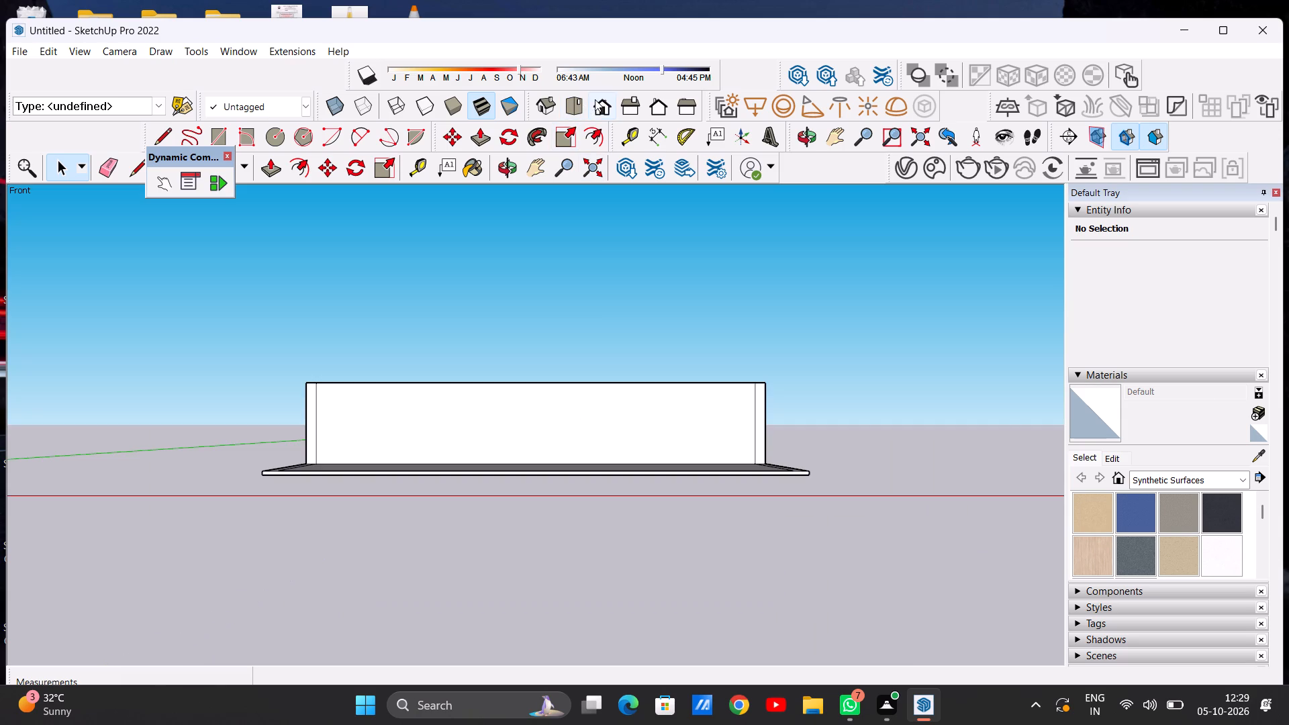
{"action": "scroll", "coordinate": [330, 405], "scroll_direction": "up", "scroll_amount": 6}
{"action": "scroll", "coordinate": [438, 424], "scroll_direction": "down", "scroll_amount": 5}
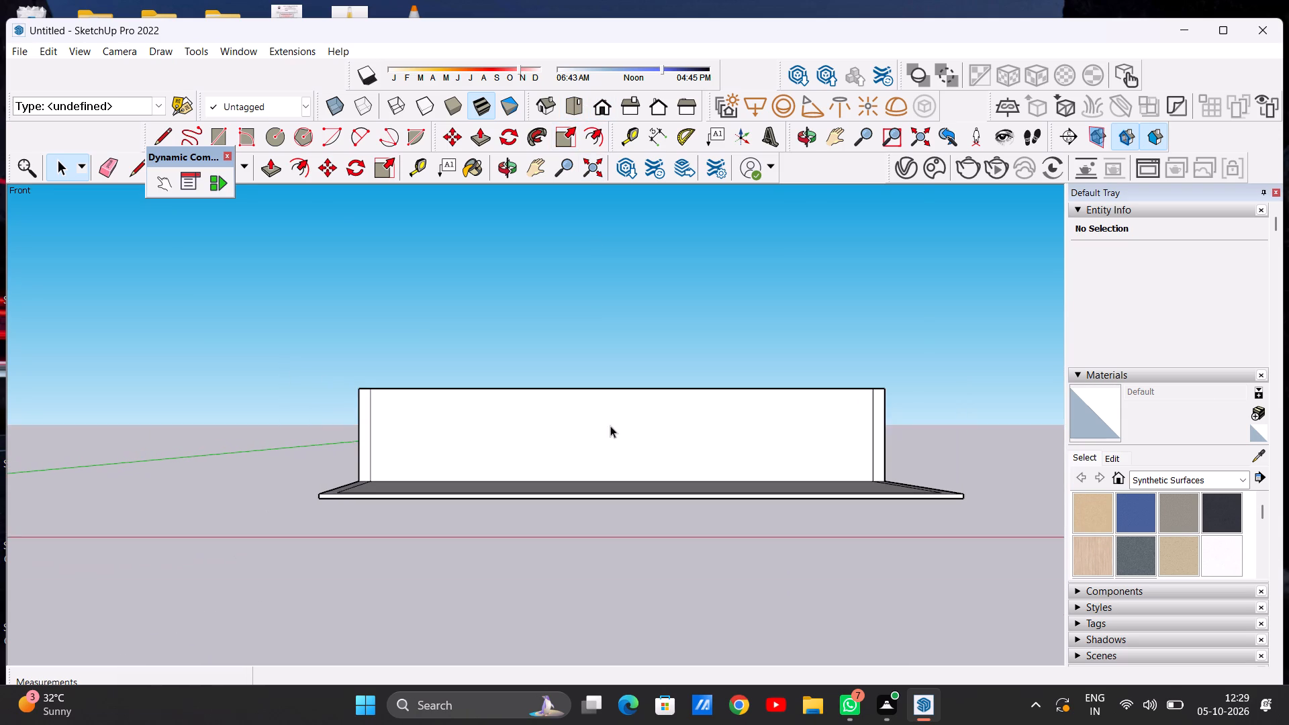
{"action": "scroll", "coordinate": [539, 430], "scroll_direction": "up", "scroll_amount": 1}
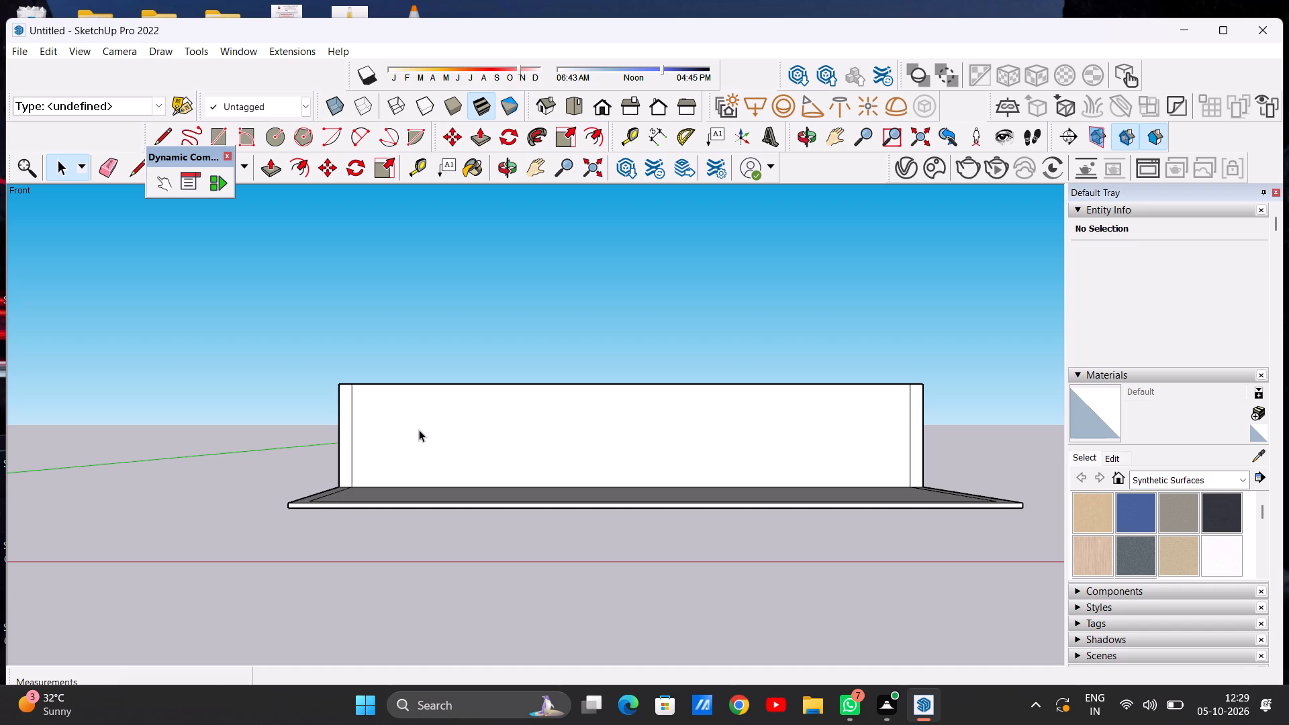
{"action": "scroll", "coordinate": [479, 398], "scroll_direction": "down", "scroll_amount": 7}
{"action": "scroll", "coordinate": [473, 409], "scroll_direction": "up", "scroll_amount": 3}
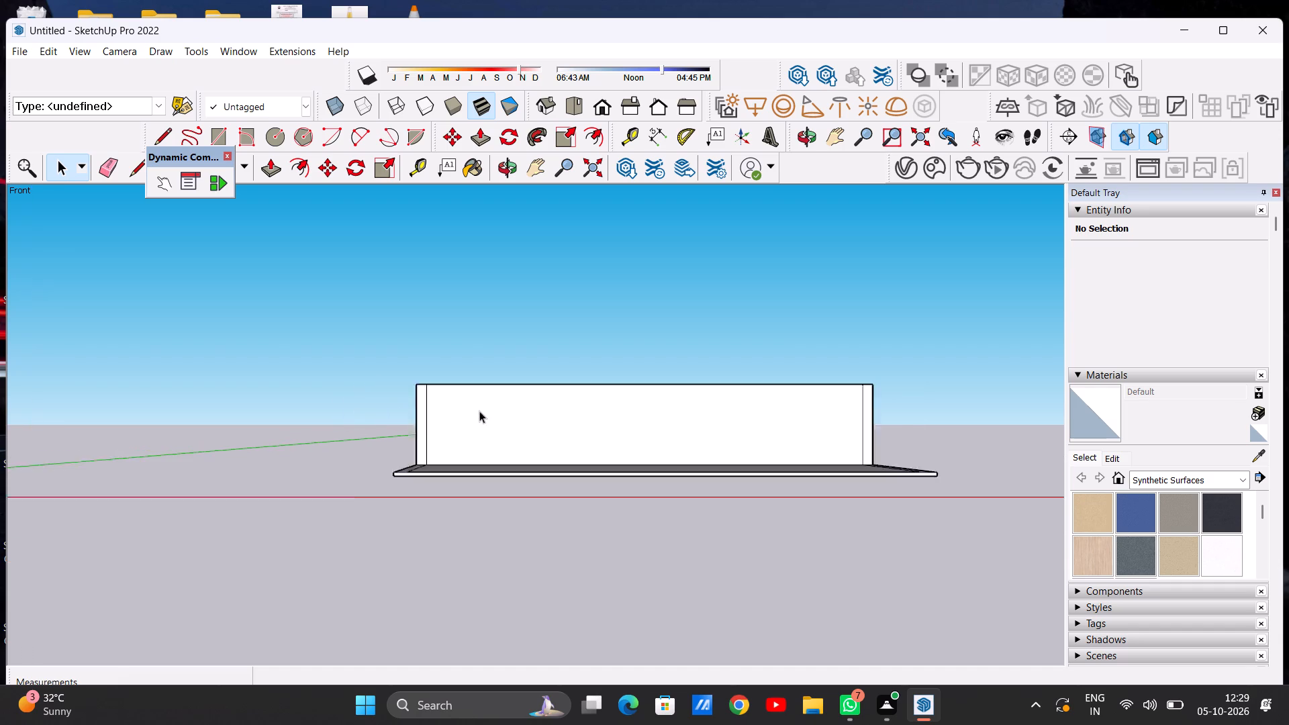
{"action": "scroll", "coordinate": [479, 411], "scroll_direction": "up", "scroll_amount": 11}
{"action": "scroll", "coordinate": [488, 487], "scroll_direction": "down", "scroll_amount": 10}
{"action": "middle_click_drag", "start_coordinate": [512, 474], "coordinate": [512, 522]}
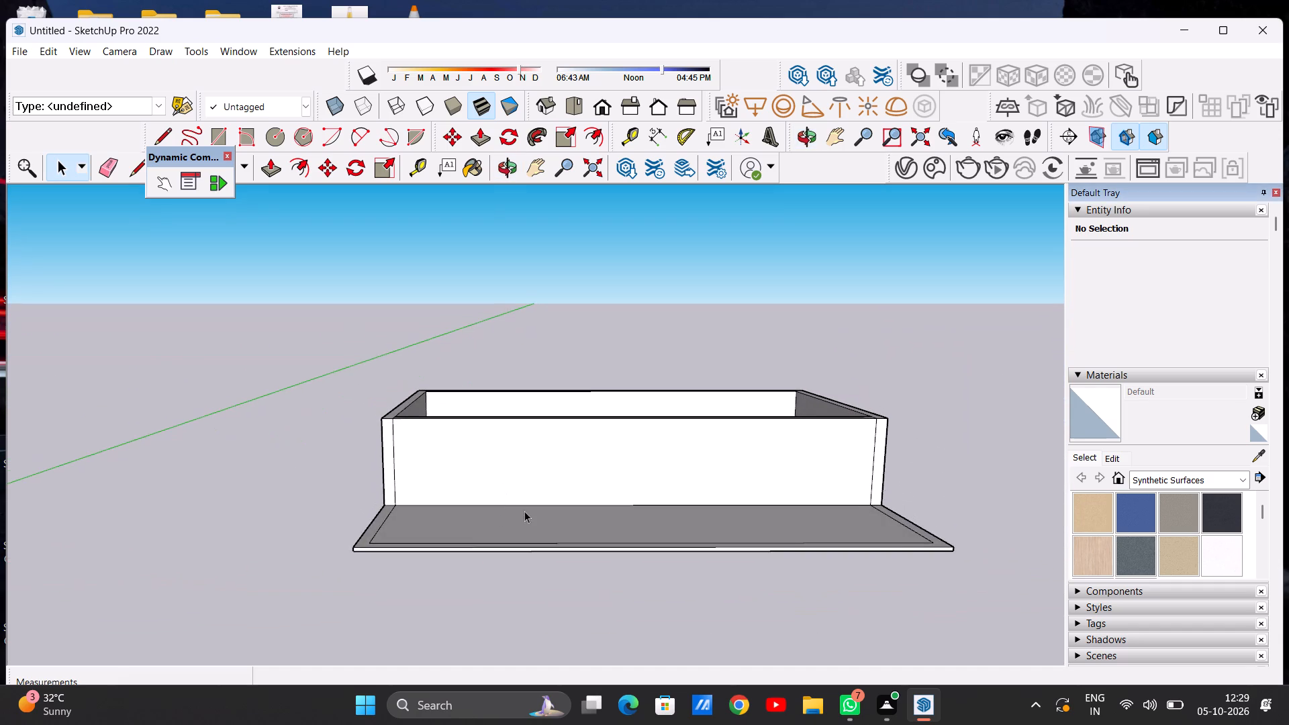
{"action": "scroll", "coordinate": [555, 512], "scroll_direction": "up", "scroll_amount": 3}
{"action": "scroll", "coordinate": [527, 512], "scroll_direction": "down", "scroll_amount": 4}
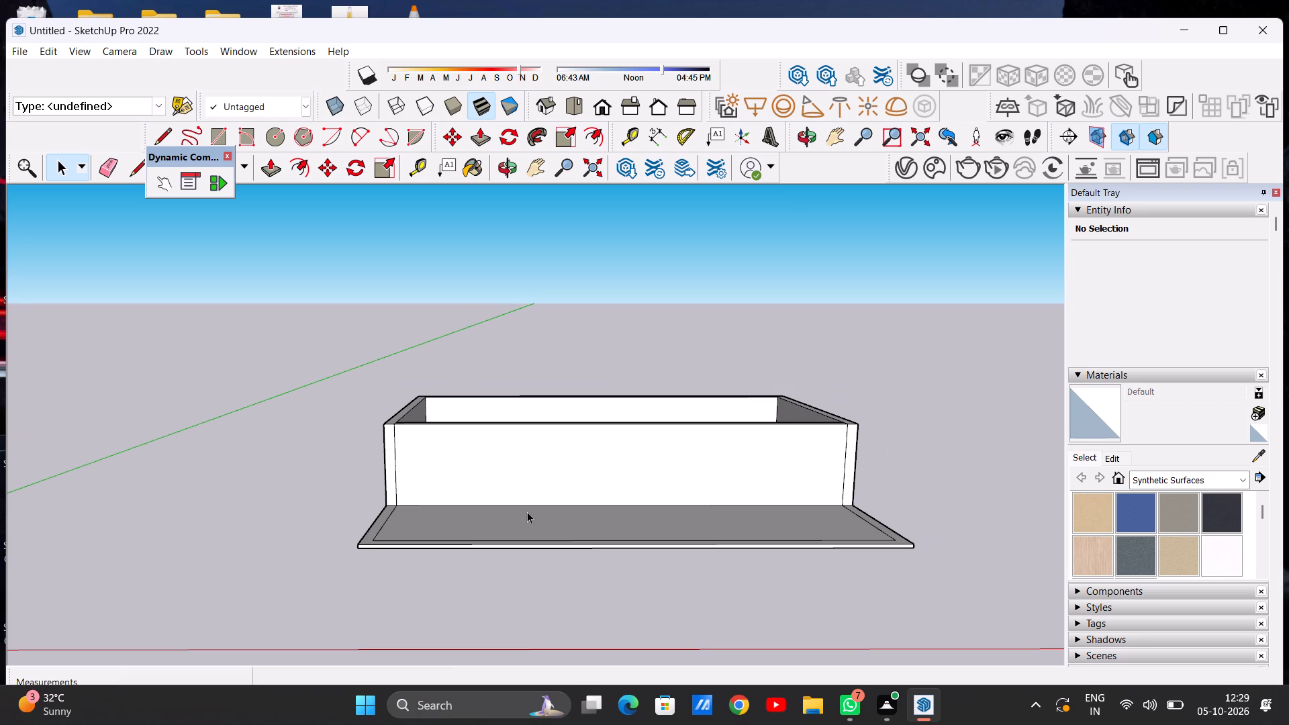
{"action": "scroll", "coordinate": [535, 499], "scroll_direction": "down", "scroll_amount": 5}
{"action": "scroll", "coordinate": [551, 499], "scroll_direction": "up", "scroll_amount": 9}
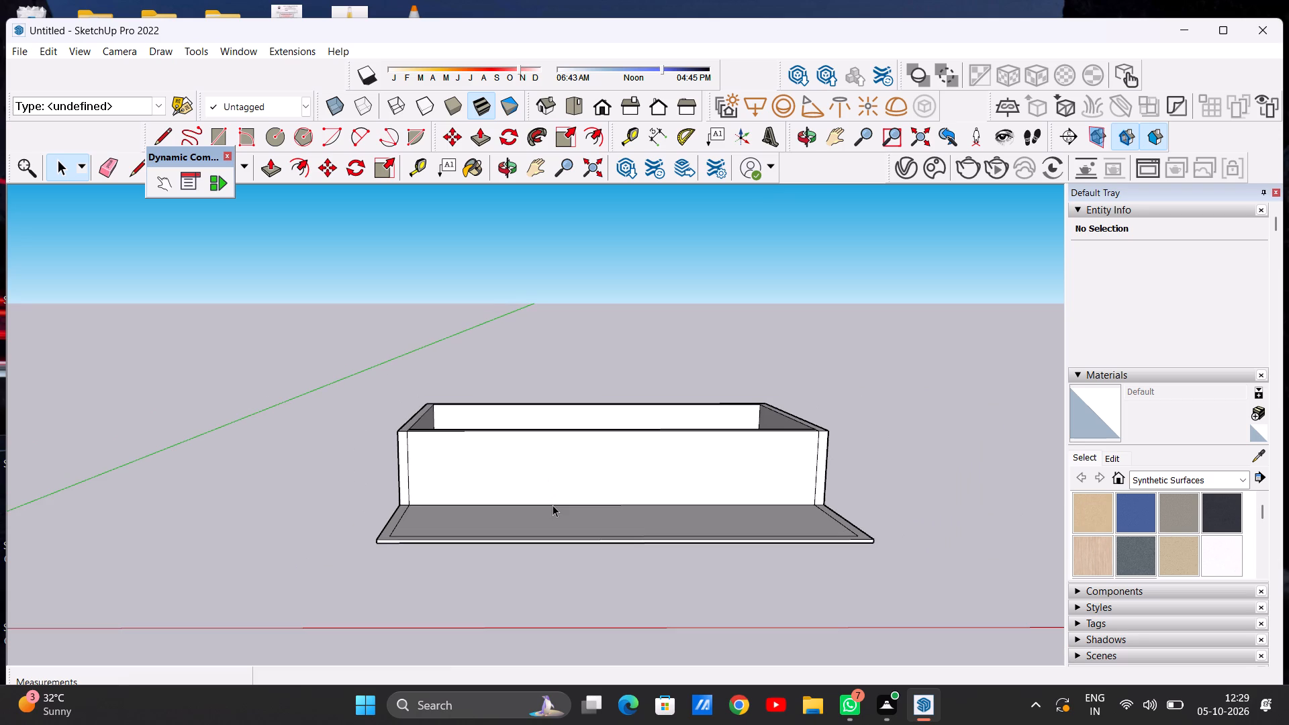
{"action": "scroll", "coordinate": [567, 526], "scroll_direction": "down", "scroll_amount": 2}
{"action": "scroll", "coordinate": [568, 481], "scroll_direction": "up", "scroll_amount": 6}
{"action": "scroll", "coordinate": [568, 467], "scroll_direction": "down", "scroll_amount": 4}
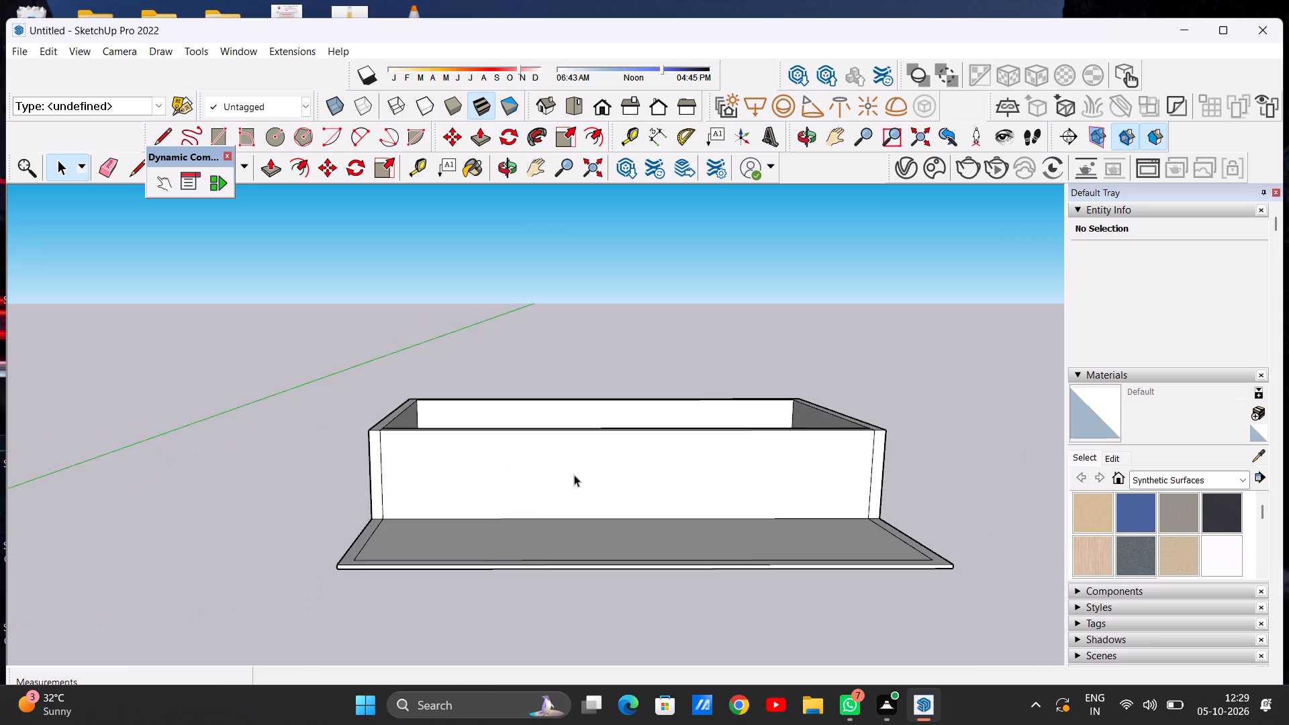
{"action": "scroll", "coordinate": [647, 456], "scroll_direction": "up", "scroll_amount": 4}
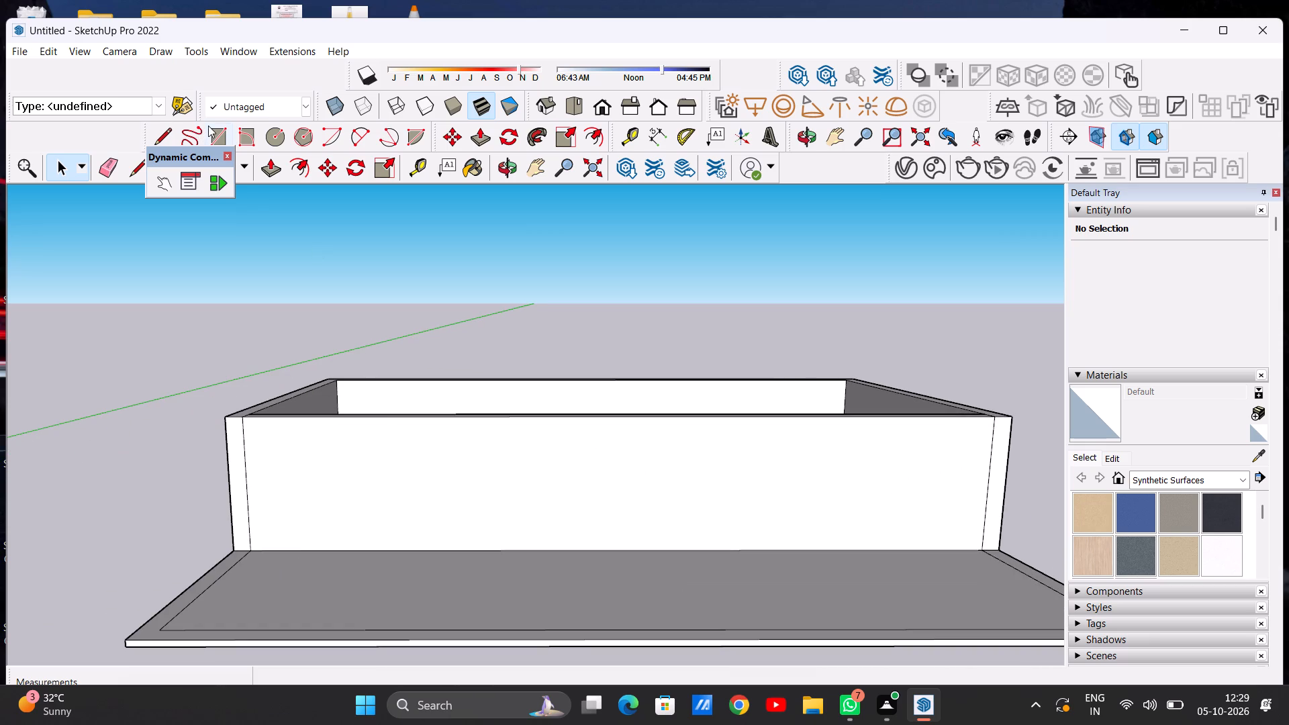
Draw a window rectangle about 6' 4" wide and 8' 9" high near the upper left corner of the front wall.
{"action": "left_click", "coordinate": [209, 124]}
{"action": "scroll", "coordinate": [320, 434], "scroll_direction": "down", "scroll_amount": 2}
{"action": "middle_click_drag", "start_coordinate": [284, 520], "coordinate": [338, 475]}
{"action": "middle_click_drag", "start_coordinate": [338, 475], "coordinate": [330, 487]}
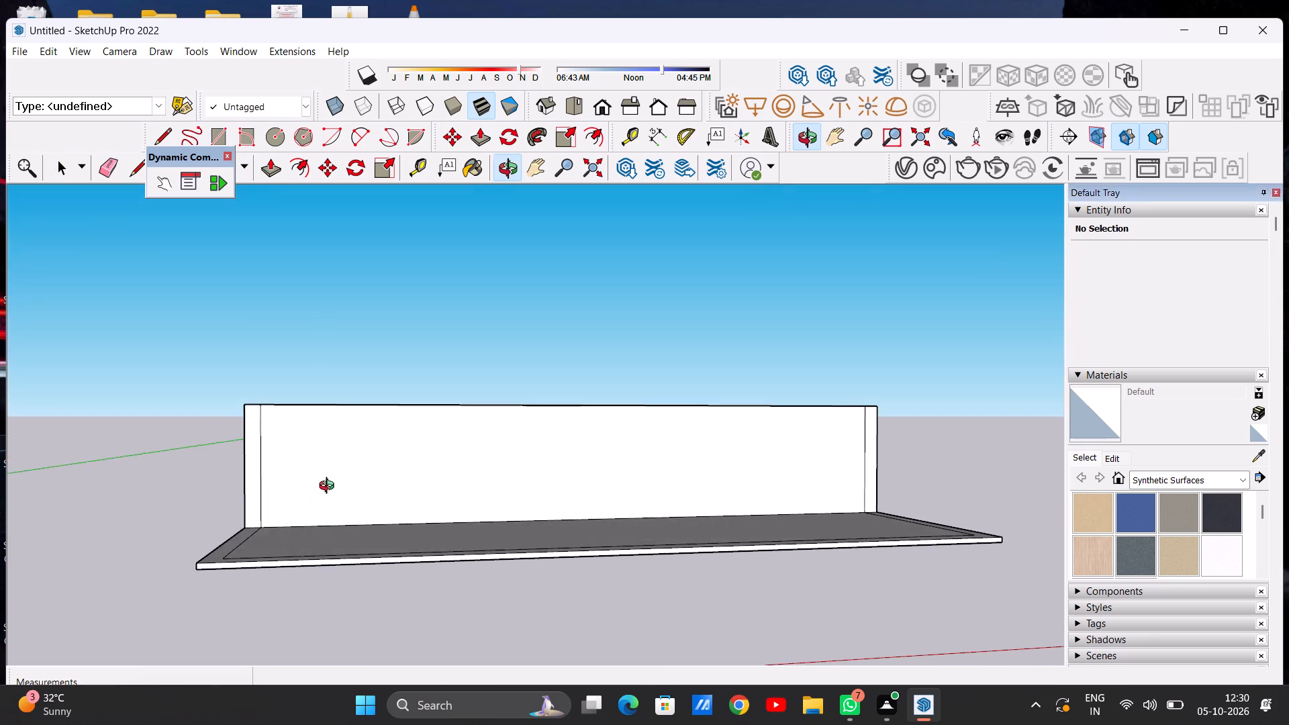
{"action": "middle_click_drag", "start_coordinate": [330, 487], "coordinate": [303, 518]}
{"action": "scroll", "coordinate": [329, 488], "scroll_direction": "up", "scroll_amount": 9}
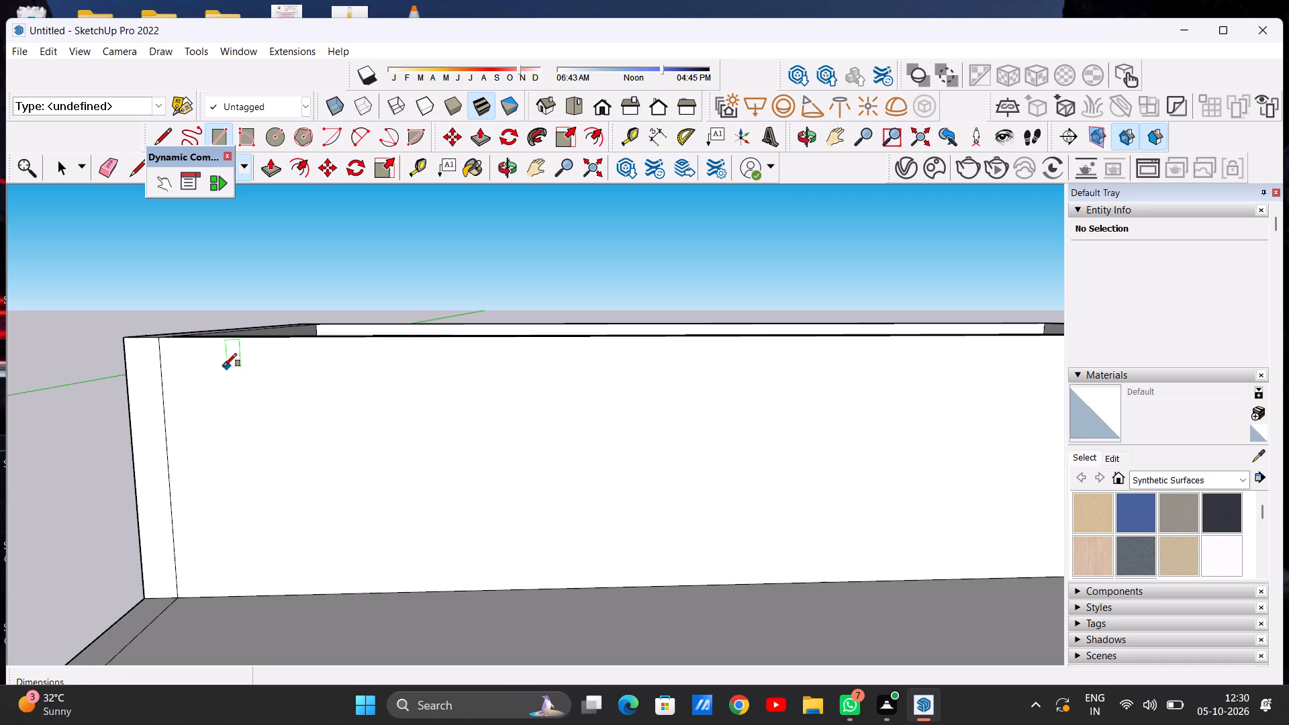
{"action": "left_click", "coordinate": [234, 368]}
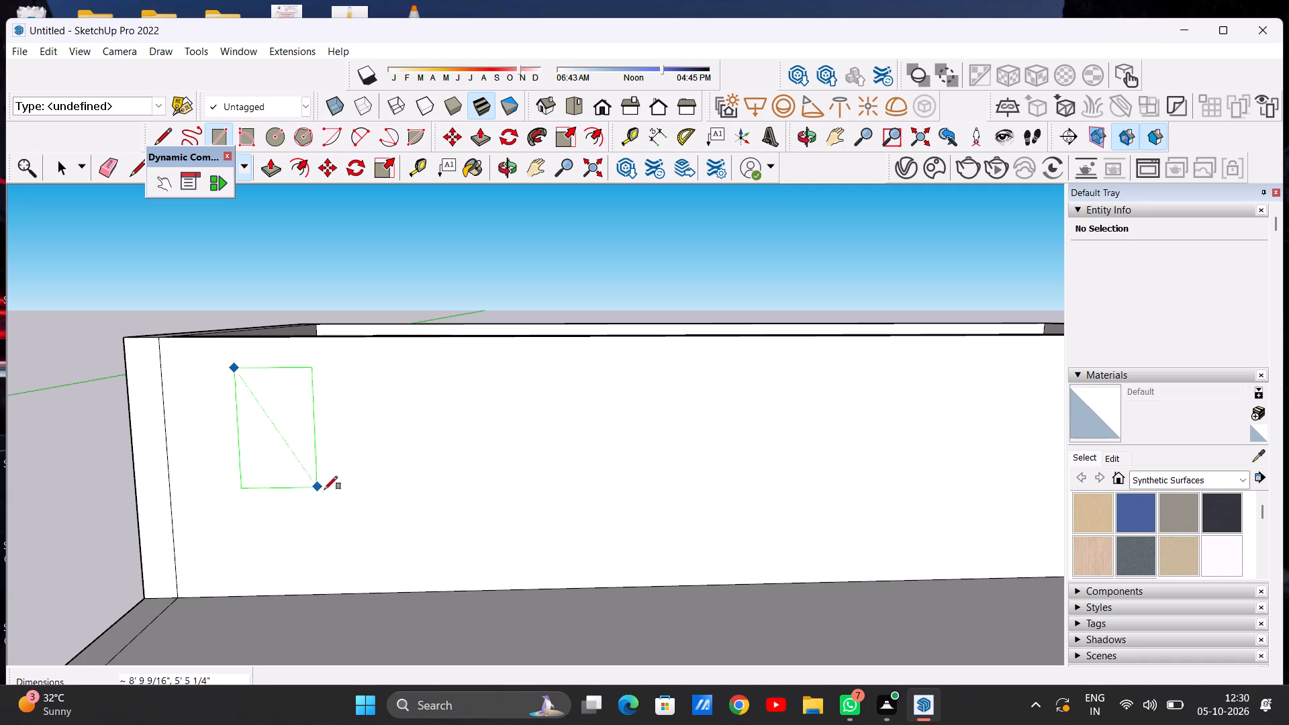
{"action": "left_click", "coordinate": [330, 487]}
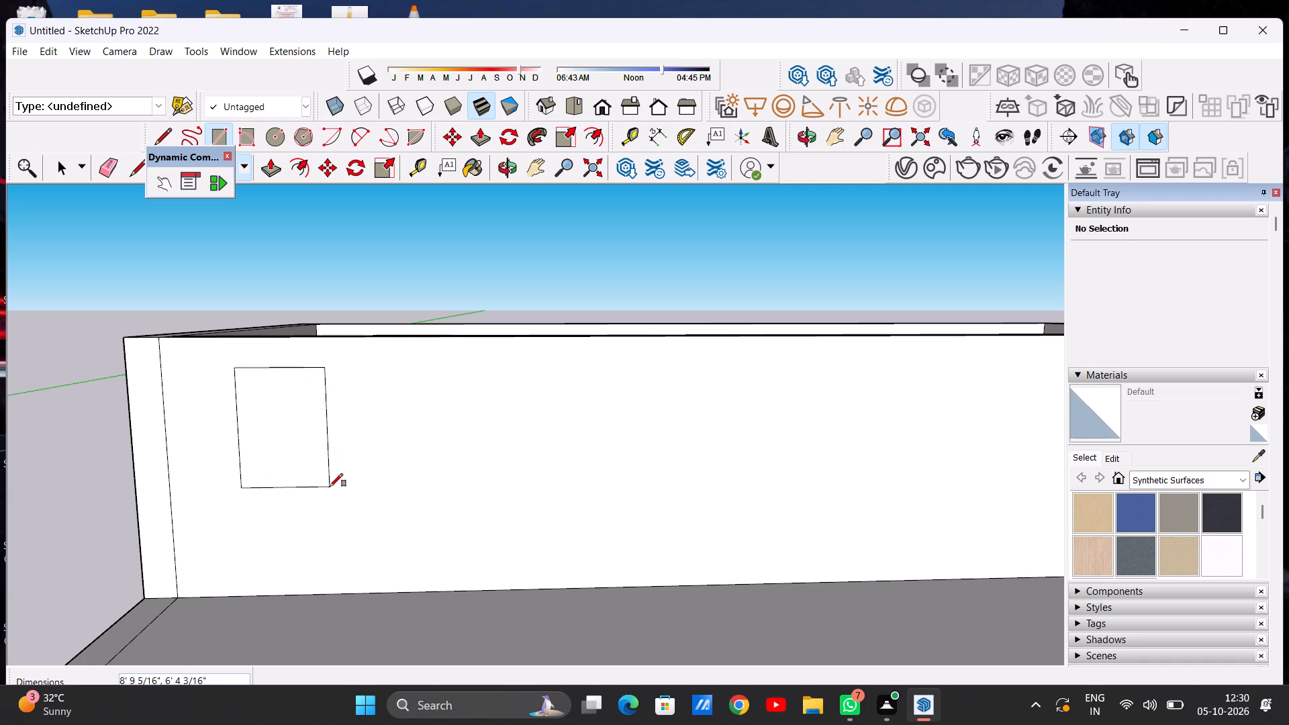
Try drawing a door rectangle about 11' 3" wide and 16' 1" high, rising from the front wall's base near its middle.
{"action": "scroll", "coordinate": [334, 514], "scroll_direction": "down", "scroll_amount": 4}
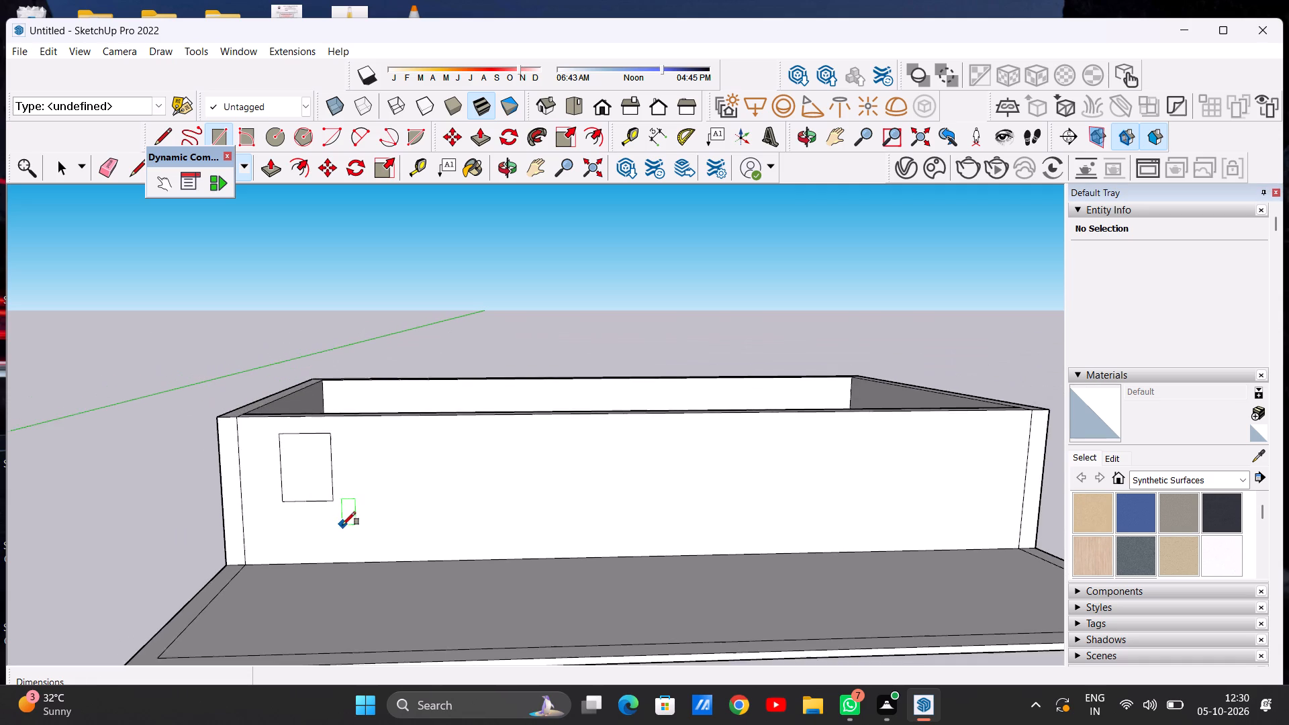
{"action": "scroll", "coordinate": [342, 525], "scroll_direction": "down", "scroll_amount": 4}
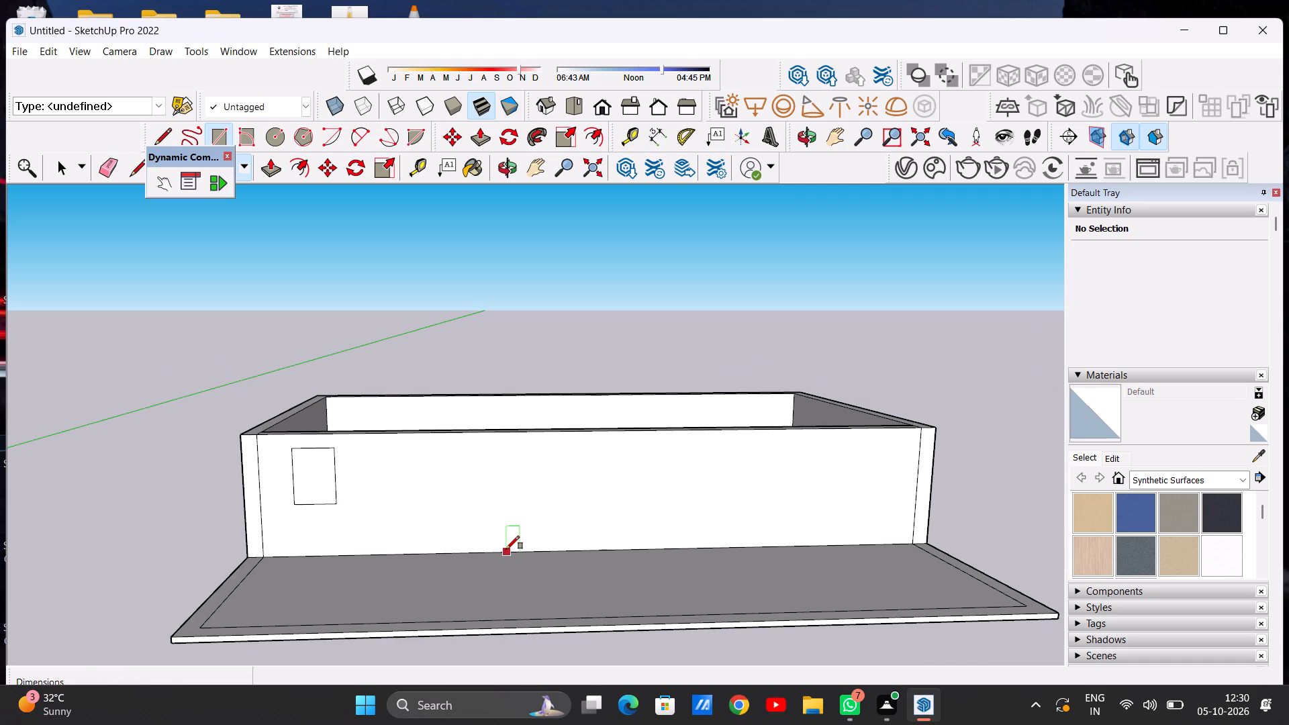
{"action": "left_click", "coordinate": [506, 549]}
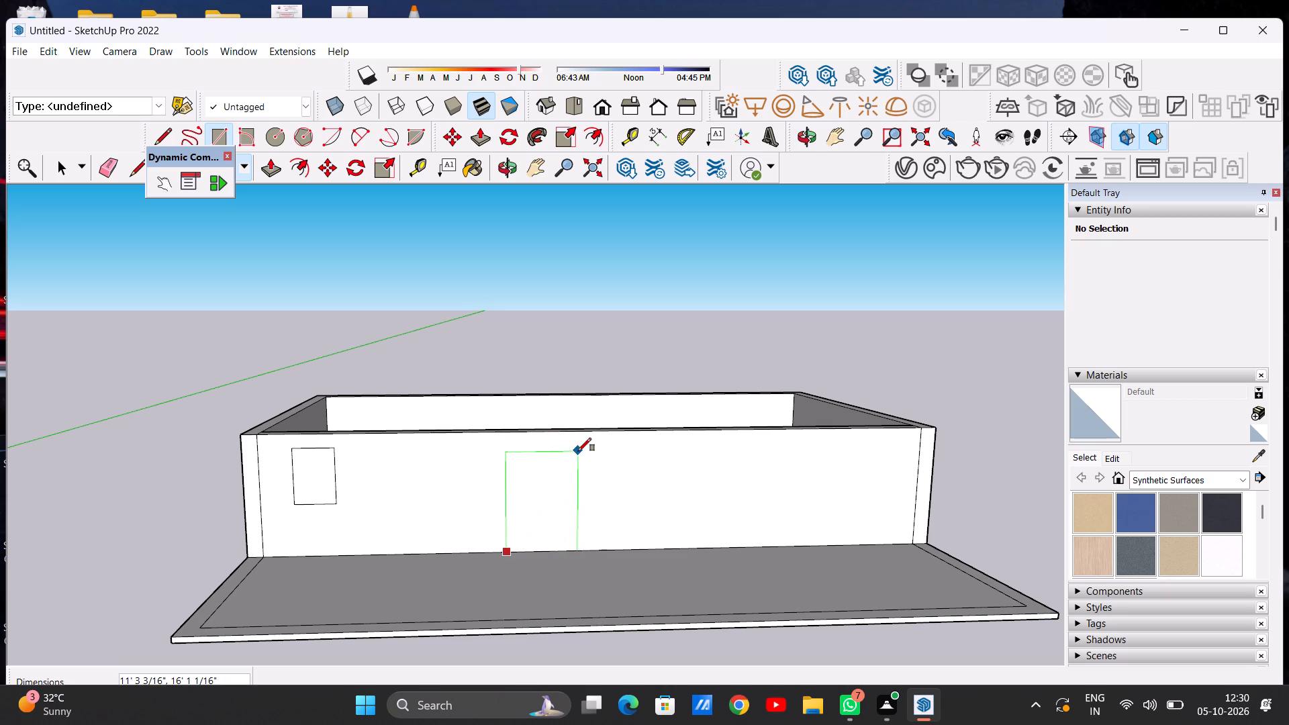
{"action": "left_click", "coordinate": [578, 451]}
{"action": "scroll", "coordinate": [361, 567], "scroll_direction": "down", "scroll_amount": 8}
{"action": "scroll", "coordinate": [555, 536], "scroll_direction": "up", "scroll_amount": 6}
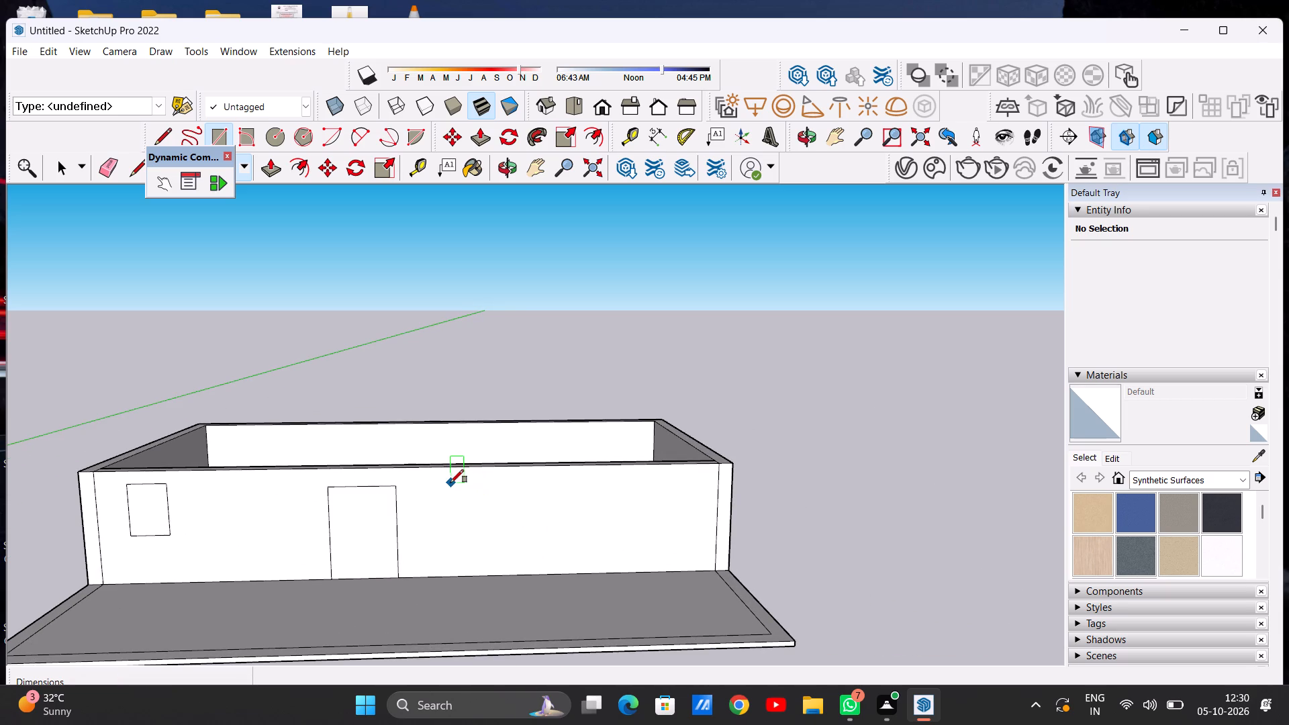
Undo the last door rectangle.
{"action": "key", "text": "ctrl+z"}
Draw a door rectangle about 10' wide and 16' 2" high, rising from the front wall's base beside the existing window outline.
{"action": "scroll", "coordinate": [477, 528], "scroll_direction": "down", "scroll_amount": 9}
{"action": "scroll", "coordinate": [361, 542], "scroll_direction": "up", "scroll_amount": 14}
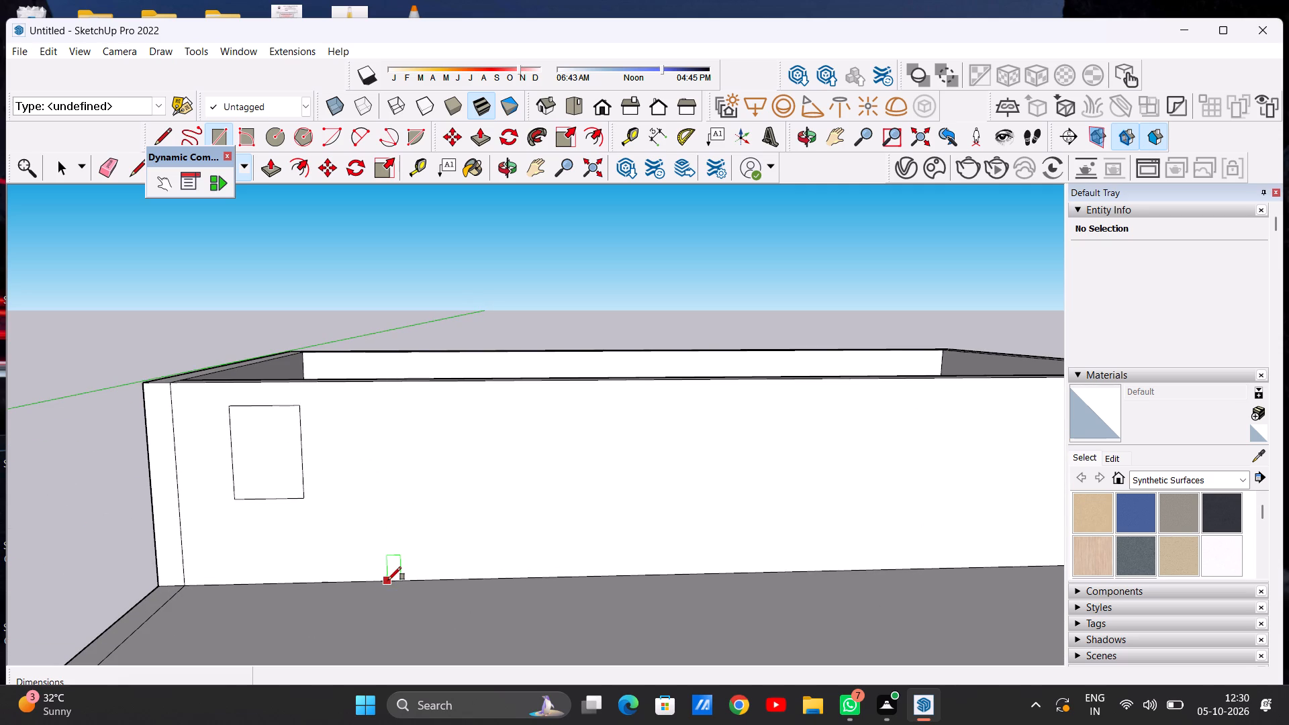
{"action": "left_click", "coordinate": [391, 579]}
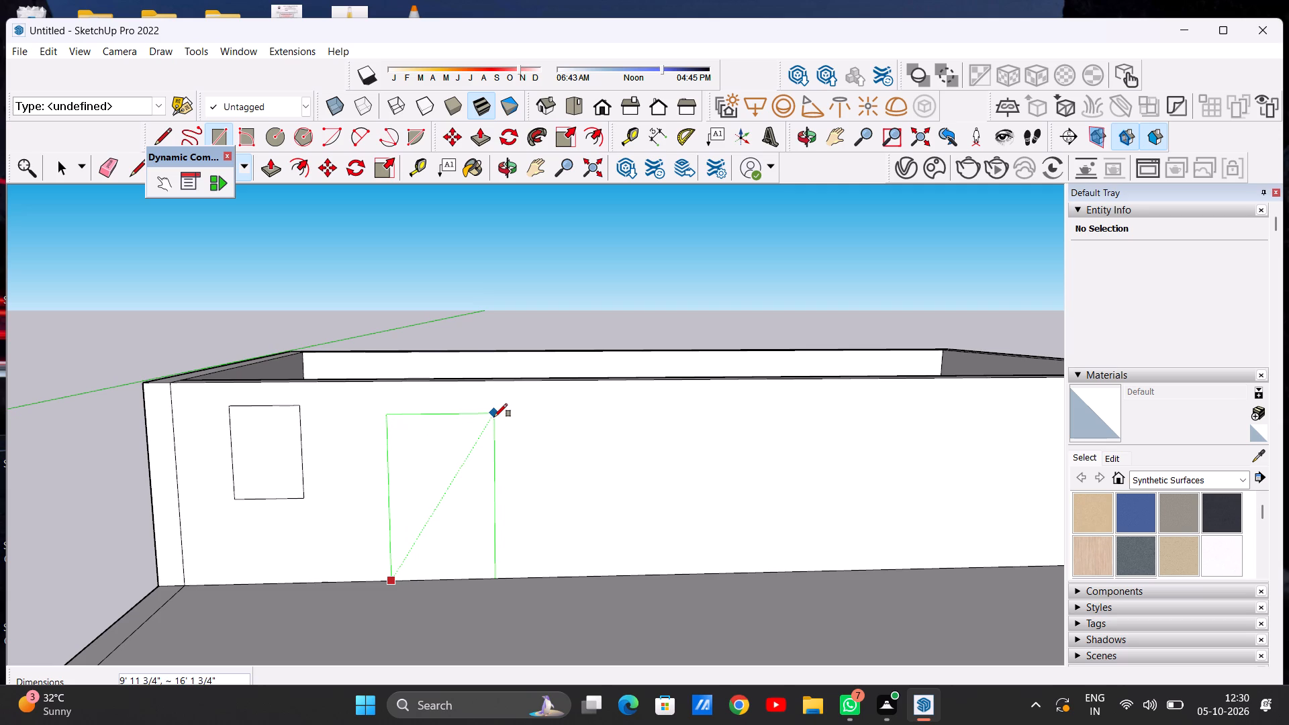
{"action": "left_click", "coordinate": [494, 417]}
Draw a second window rectangle about 10' 2" wide and 11' 5" high on the front wall, just right of the door.
{"action": "scroll", "coordinate": [409, 562], "scroll_direction": "down", "scroll_amount": 5}
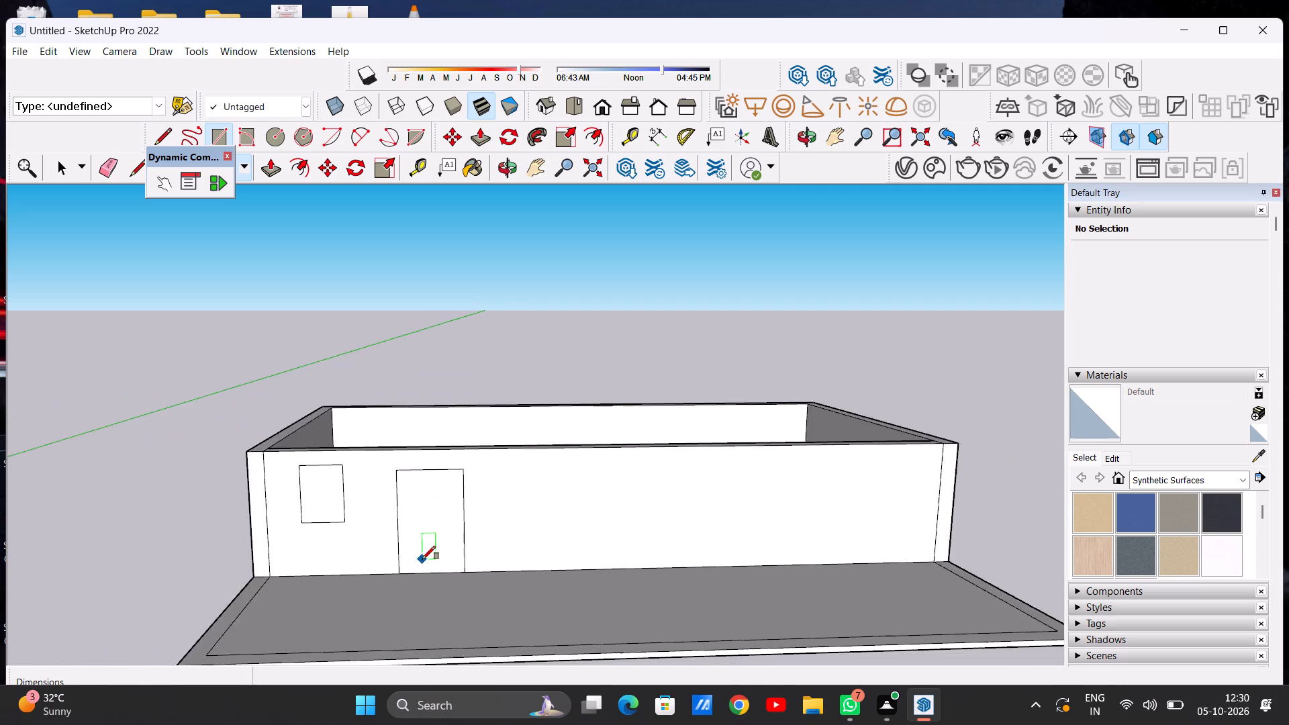
{"action": "scroll", "coordinate": [422, 559], "scroll_direction": "down", "scroll_amount": 3}
{"action": "scroll", "coordinate": [519, 523], "scroll_direction": "up", "scroll_amount": 6}
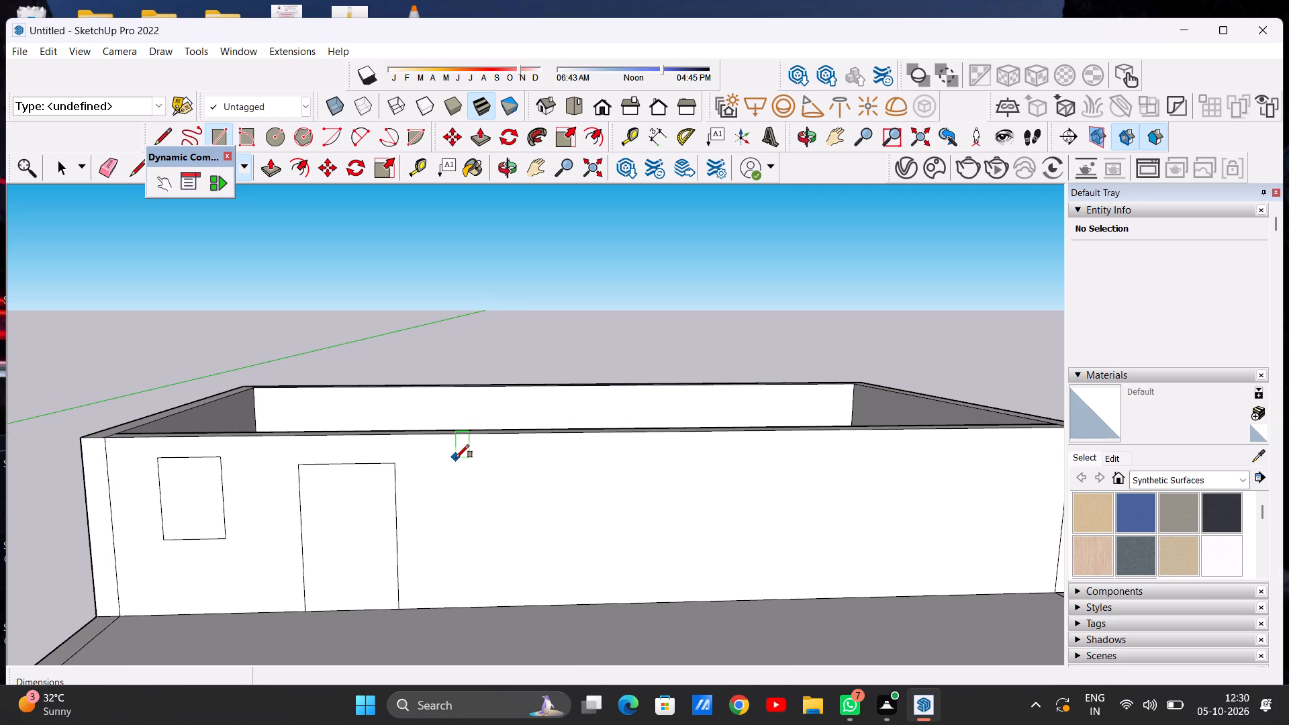
{"action": "left_click", "coordinate": [476, 463]}
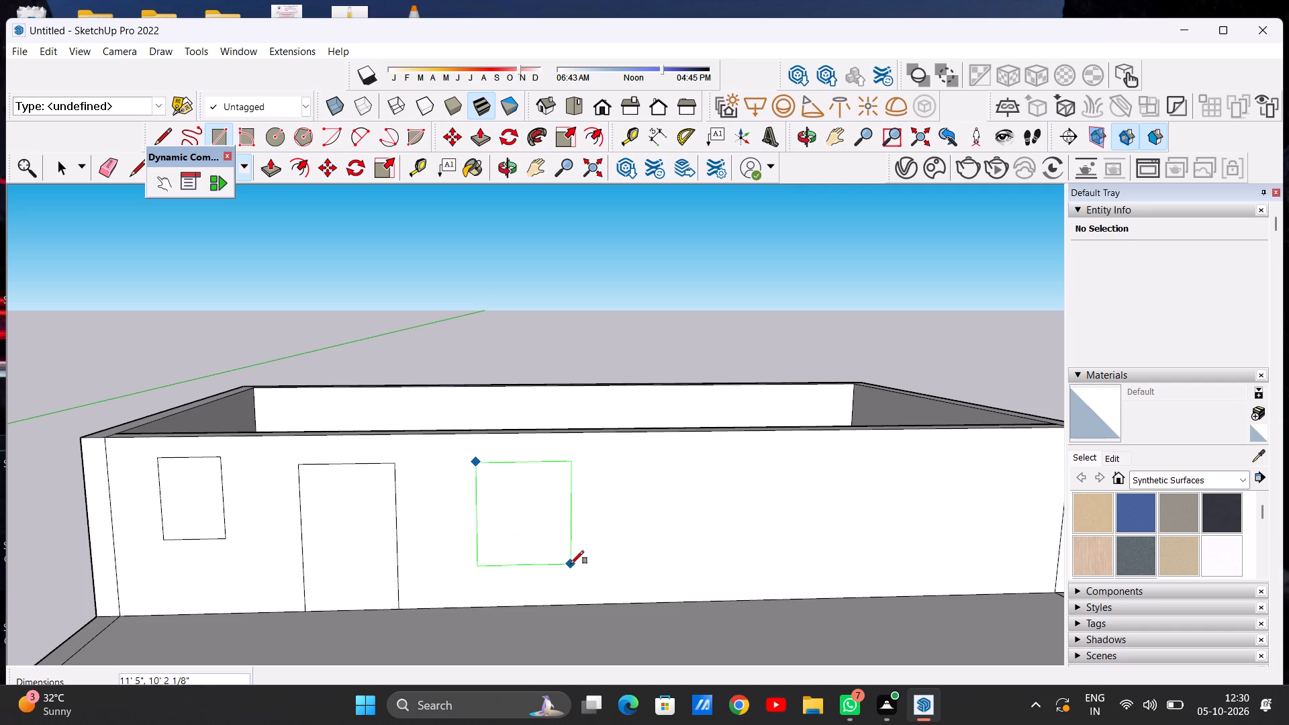
{"action": "left_click", "coordinate": [571, 564]}
Draw a third window rectangle about 11' 8" wide and 13' 8" high near the right end of the front wall.
{"action": "scroll", "coordinate": [472, 555], "scroll_direction": "down", "scroll_amount": 10}
{"action": "scroll", "coordinate": [662, 534], "scroll_direction": "up", "scroll_amount": 2}
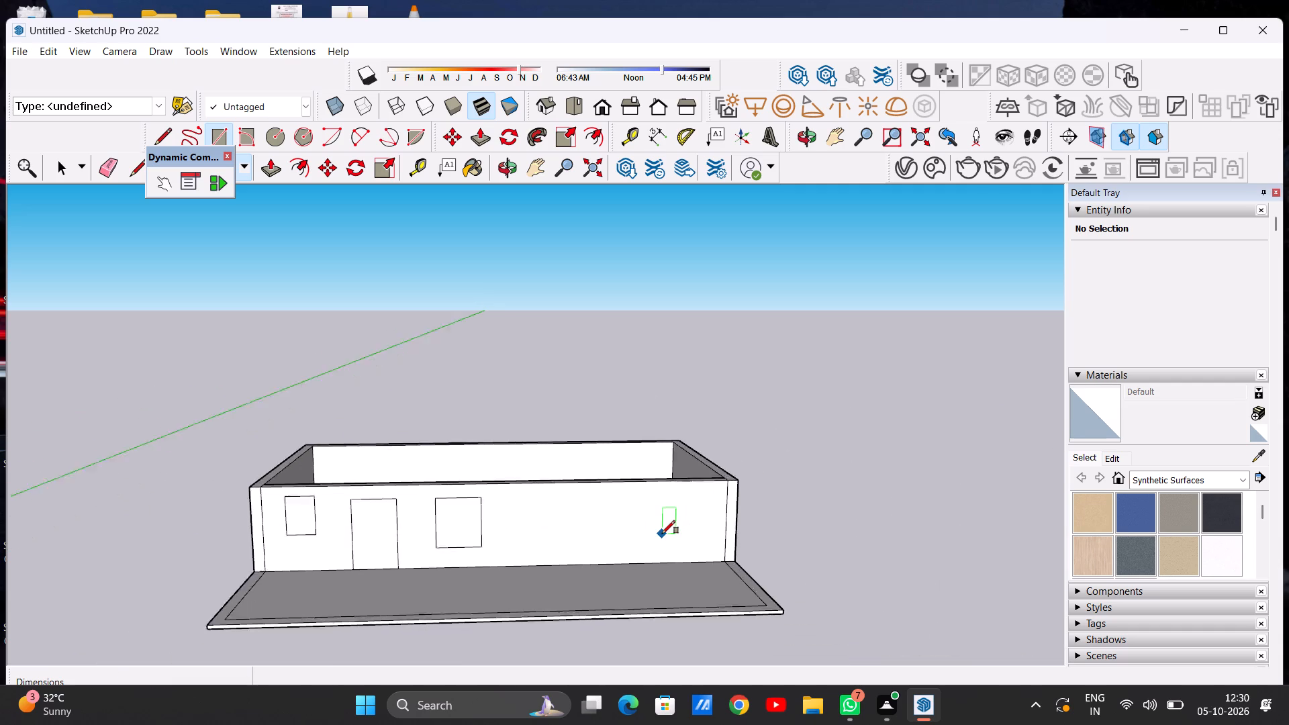
{"action": "scroll", "coordinate": [662, 534], "scroll_direction": "up", "scroll_amount": 4}
{"action": "scroll", "coordinate": [573, 583], "scroll_direction": "down", "scroll_amount": 3}
{"action": "scroll", "coordinate": [557, 539], "scroll_direction": "up", "scroll_amount": 3}
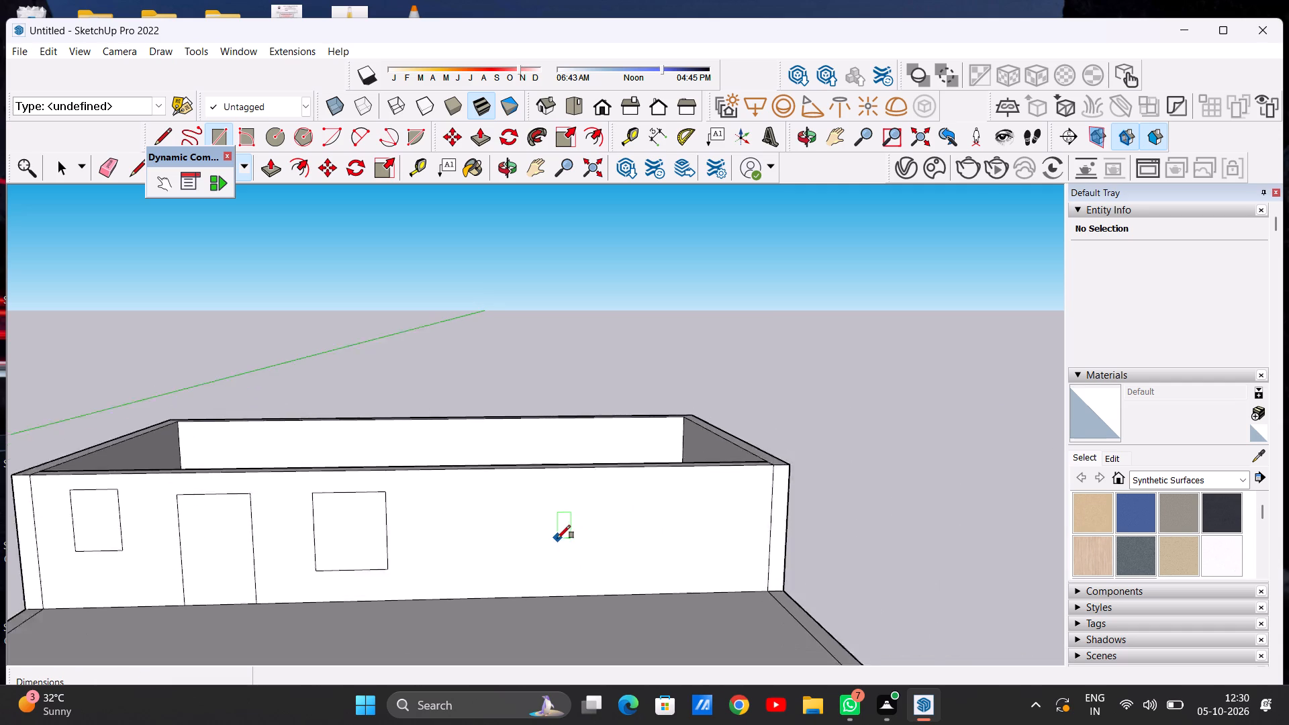
{"action": "scroll", "coordinate": [557, 538], "scroll_direction": "up", "scroll_amount": 3}
{"action": "left_click", "coordinate": [626, 458]}
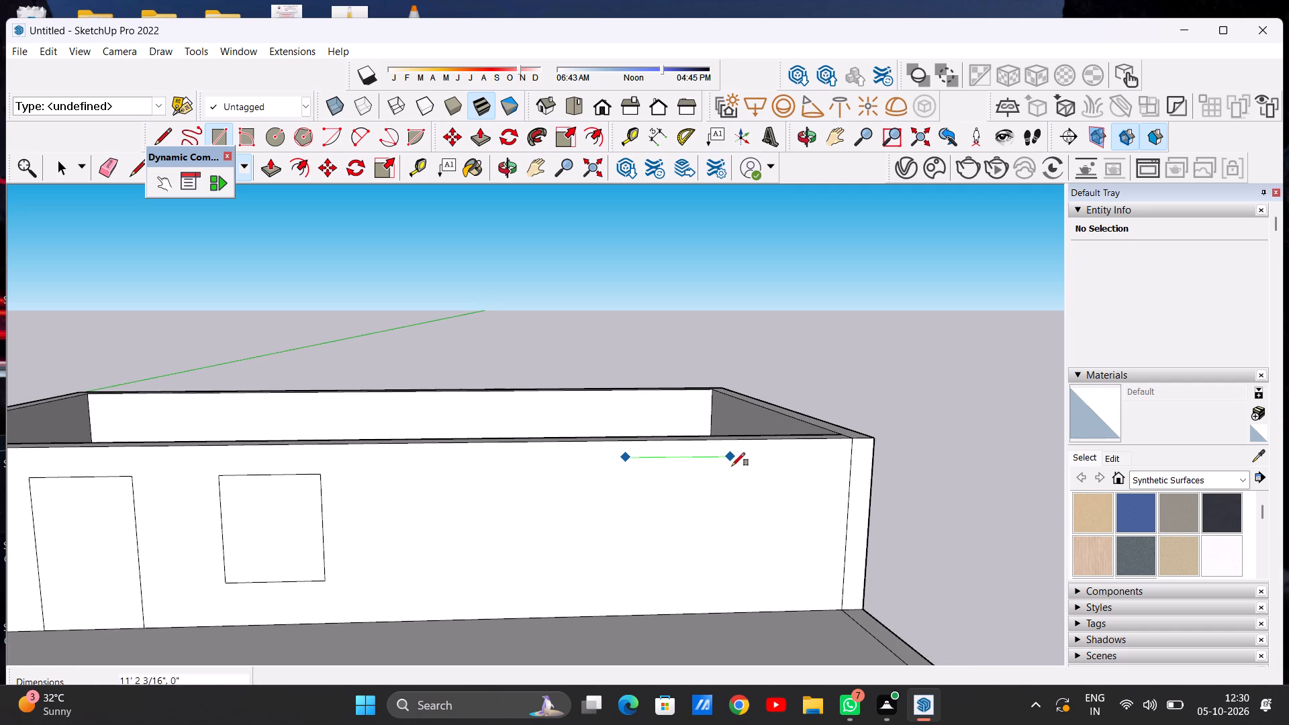
{"action": "left_click", "coordinate": [730, 580]}
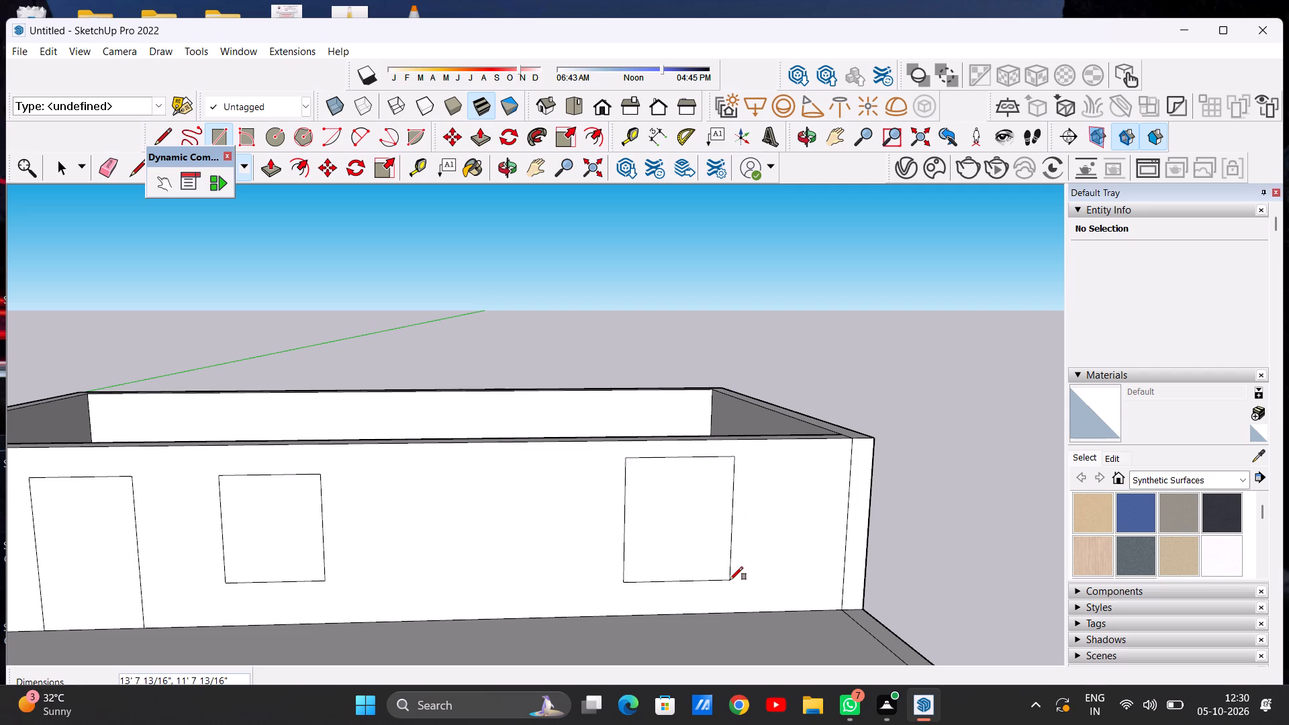
{"action": "key", "text": "space"}
Push the leftmost window rectangle about 2' 4 1/4" into the front wall, as far as the wall's inner edge.
{"action": "scroll", "coordinate": [634, 584], "scroll_direction": "down", "scroll_amount": 10}
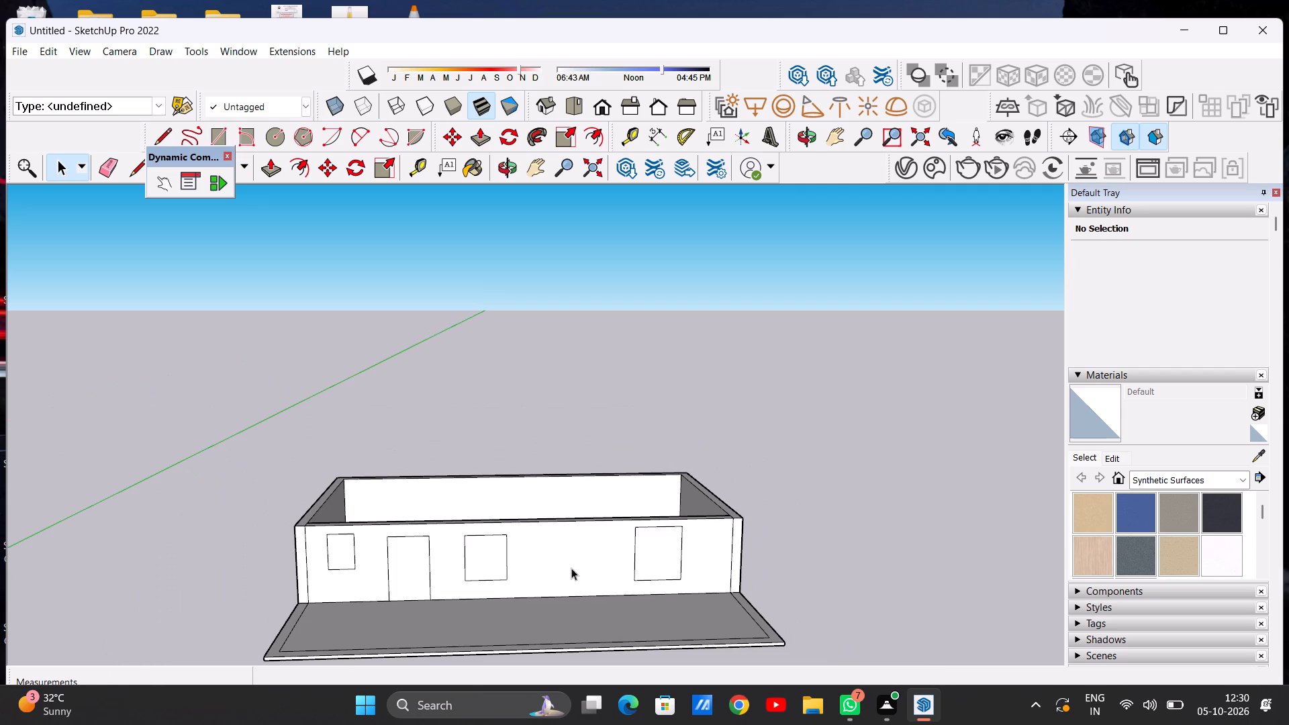
{"action": "middle_click_drag", "start_coordinate": [529, 565], "coordinate": [403, 603]}
{"action": "scroll", "coordinate": [393, 577], "scroll_direction": "down", "scroll_amount": 1}
{"action": "scroll", "coordinate": [359, 520], "scroll_direction": "up", "scroll_amount": 8}
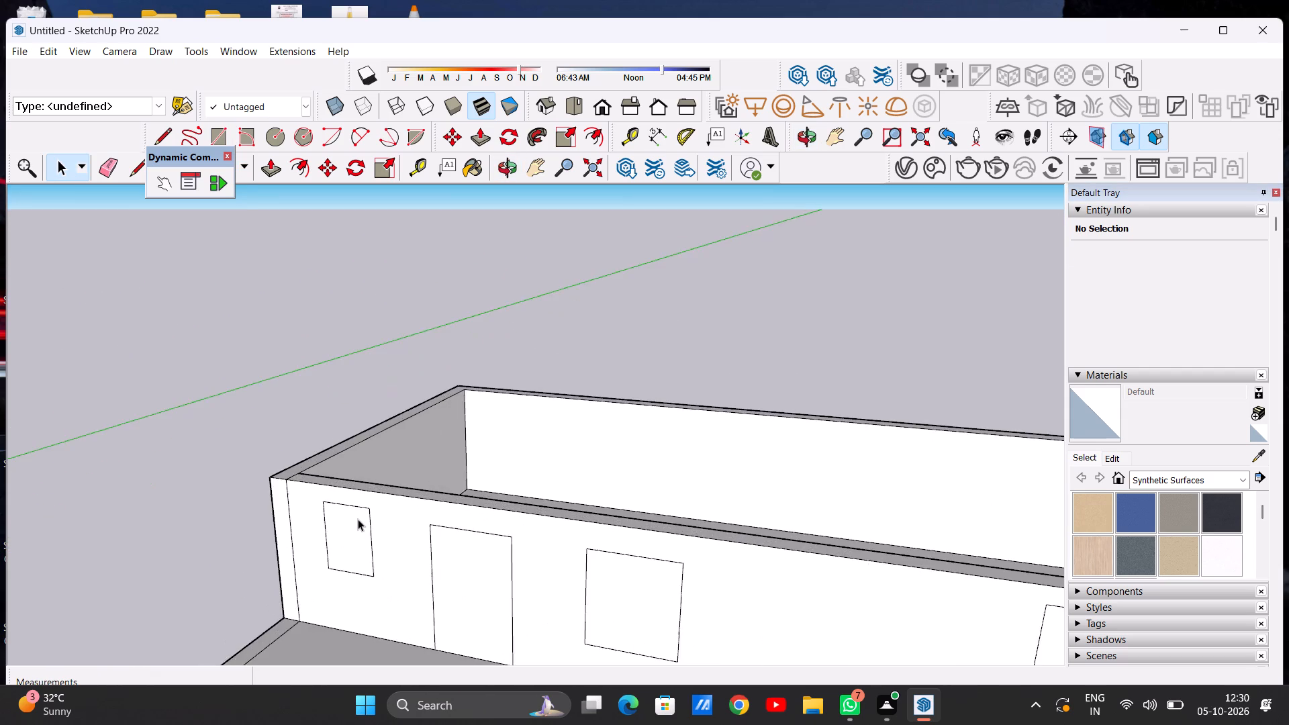
{"action": "scroll", "coordinate": [358, 519], "scroll_direction": "up", "scroll_amount": 6}
{"action": "key", "text": "p"}
{"action": "middle_click_drag", "start_coordinate": [331, 513], "coordinate": [312, 569]}
{"action": "scroll", "coordinate": [349, 533], "scroll_direction": "up", "scroll_amount": 6}
{"action": "left_click", "coordinate": [349, 533]}
{"action": "left_click", "coordinate": [416, 441]}
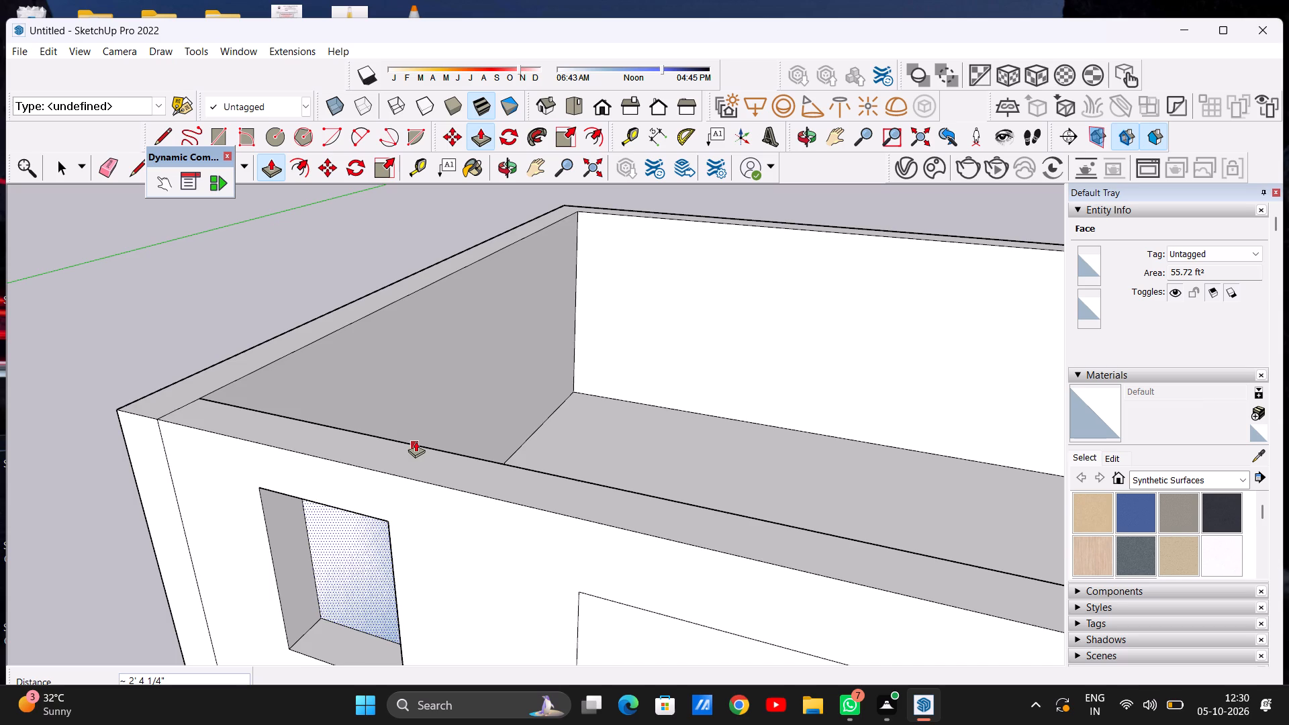
Push the door rectangle into the front wall to form the doorway.
{"action": "scroll", "coordinate": [427, 558], "scroll_direction": "down", "scroll_amount": 5}
{"action": "middle_click_drag", "start_coordinate": [468, 581], "coordinate": [487, 427]}
{"action": "scroll", "coordinate": [641, 596], "scroll_direction": "down", "scroll_amount": 6}
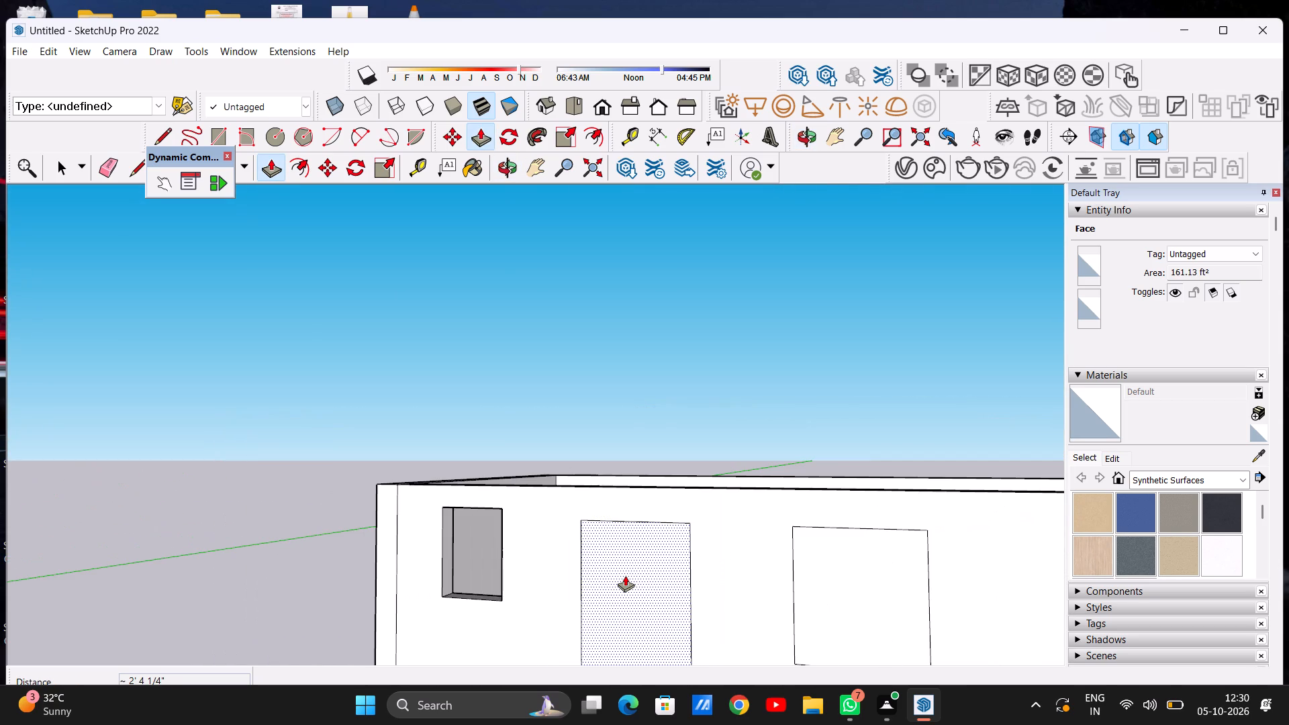
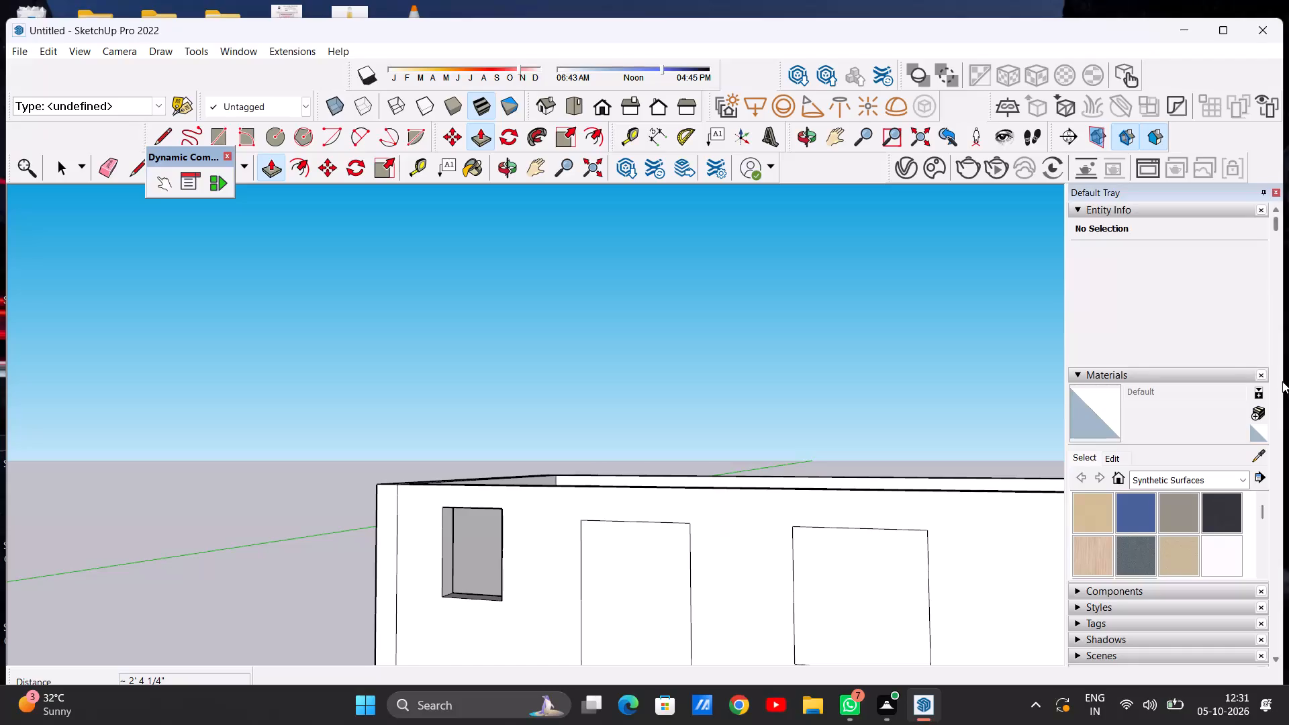
Push the door rectangle about 2' 4 1/4" through the front wall to open the doorway.
{"action": "scroll", "coordinate": [604, 438], "scroll_direction": "down", "scroll_amount": 2}
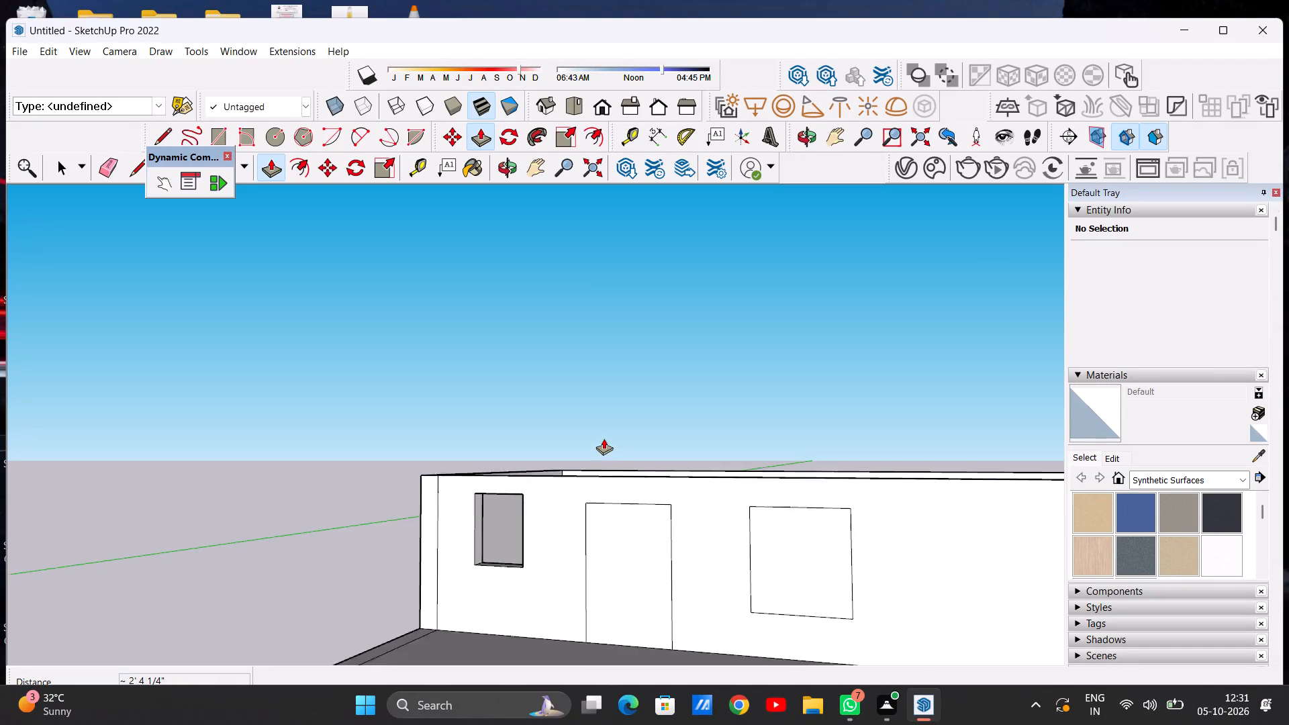
{"action": "scroll", "coordinate": [604, 438], "scroll_direction": "down", "scroll_amount": 12}
{"action": "middle_click_drag", "start_coordinate": [684, 451], "coordinate": [480, 623]}
{"action": "scroll", "coordinate": [580, 495], "scroll_direction": "up", "scroll_amount": 13}
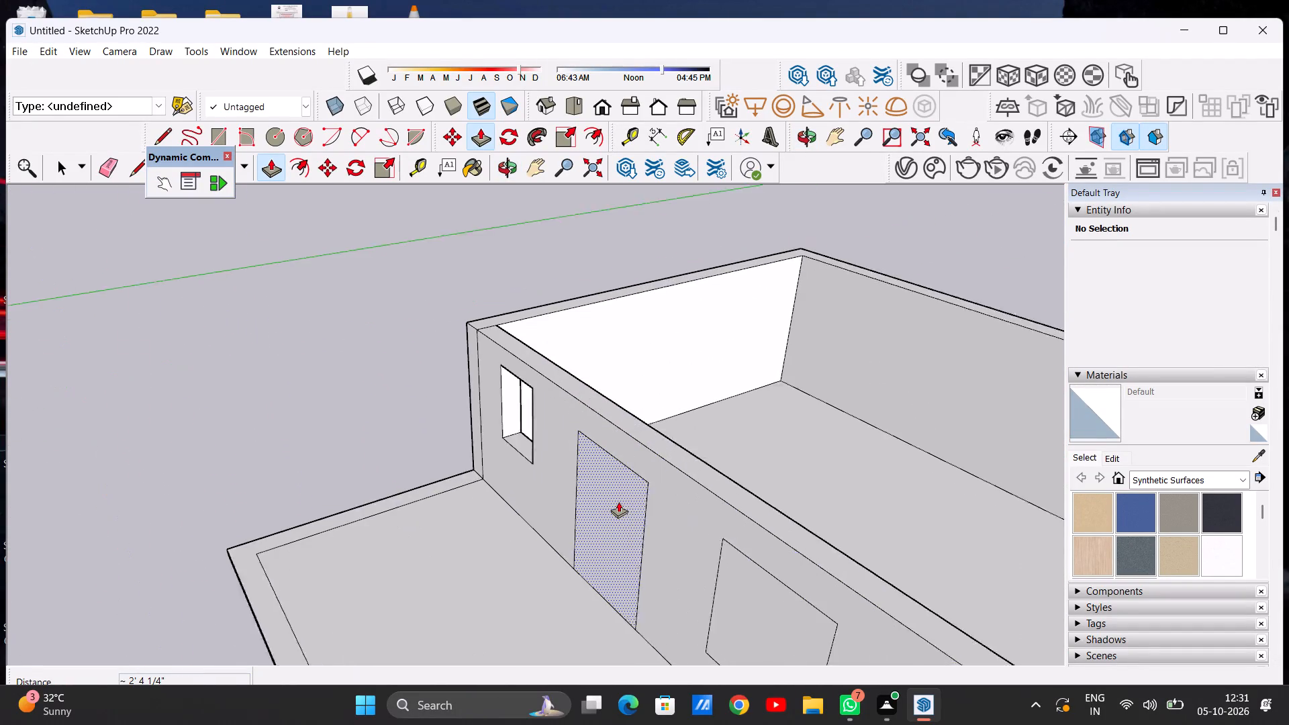
{"action": "scroll", "coordinate": [618, 501], "scroll_direction": "up", "scroll_amount": 2}
{"action": "double_click", "coordinate": [613, 498]}
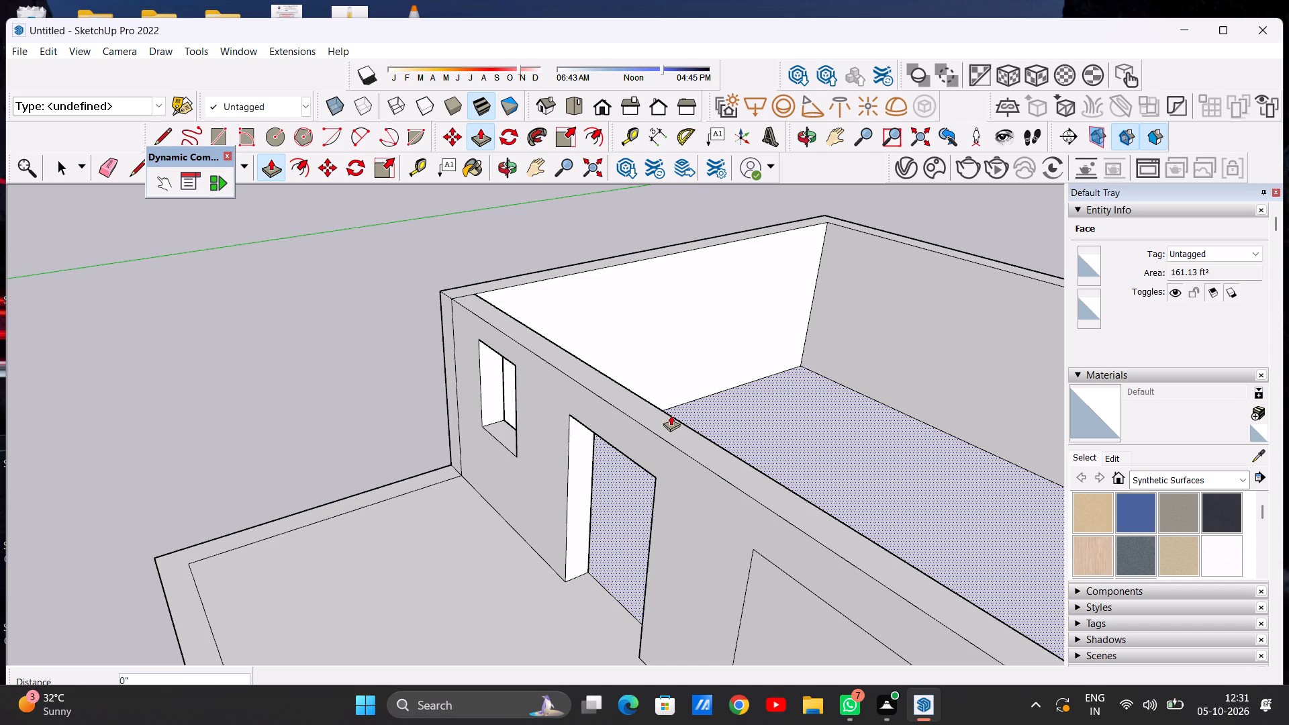
{"action": "key", "text": "space"}
Push the window rectangle just right of the door about 2' 4 1/4" through the front wall.
{"action": "middle_click_drag", "start_coordinate": [546, 537], "coordinate": [541, 469]}
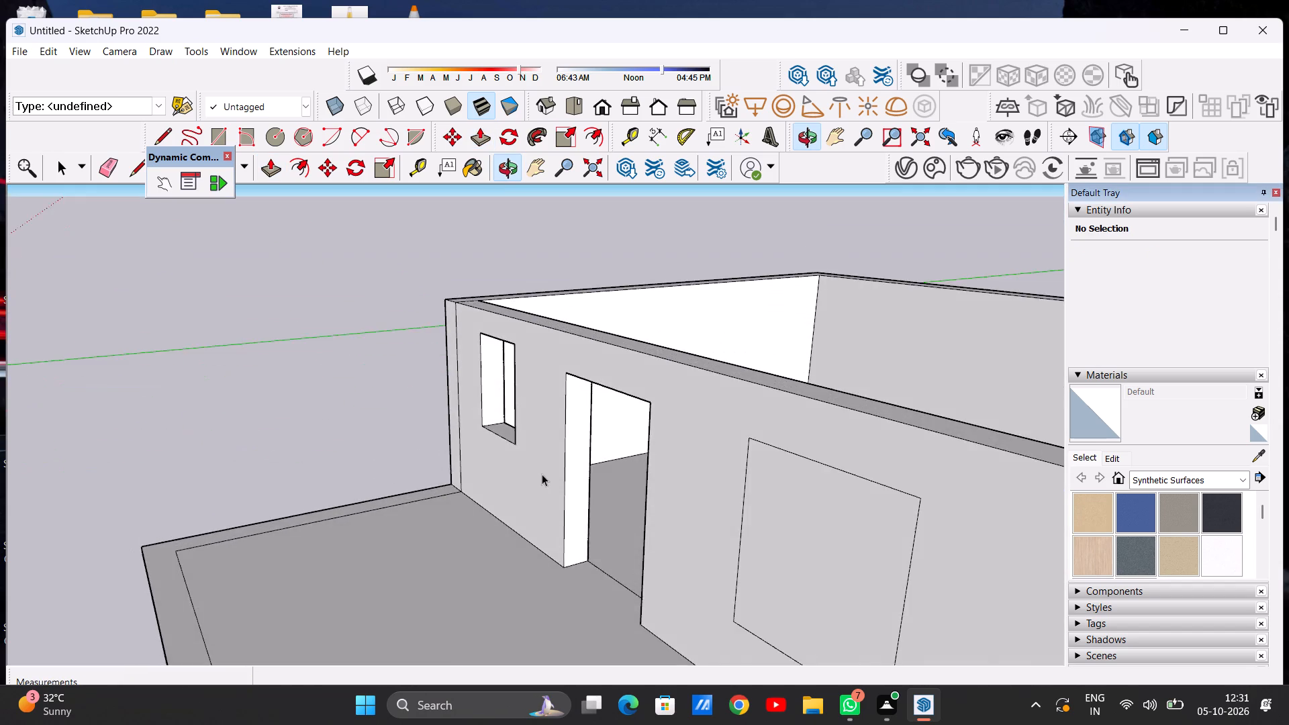
{"action": "scroll", "coordinate": [542, 475], "scroll_direction": "down", "scroll_amount": 10}
{"action": "scroll", "coordinate": [618, 471], "scroll_direction": "up", "scroll_amount": 7}
{"action": "middle_click_drag", "start_coordinate": [628, 473], "coordinate": [607, 539]}
{"action": "scroll", "coordinate": [593, 578], "scroll_direction": "up", "scroll_amount": 5}
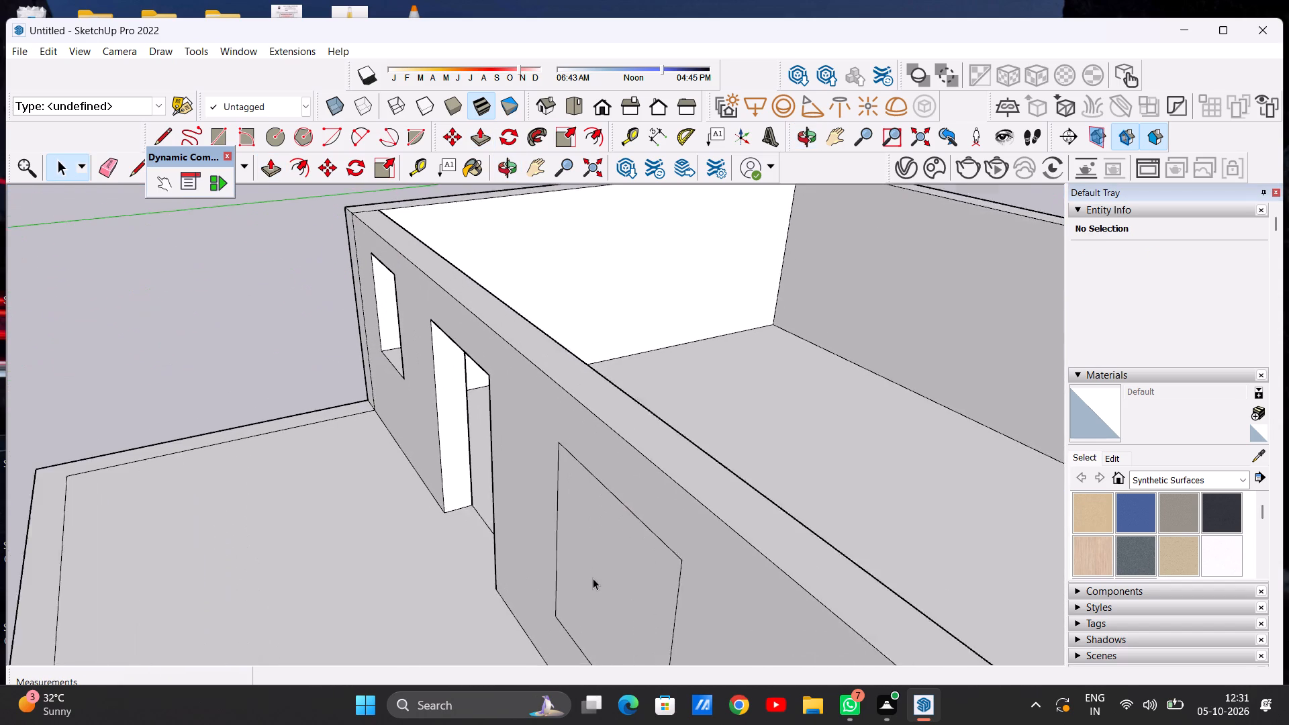
{"action": "scroll", "coordinate": [593, 578], "scroll_direction": "up", "scroll_amount": 2}
{"action": "key", "text": "p"}
{"action": "left_click", "coordinate": [620, 561]}
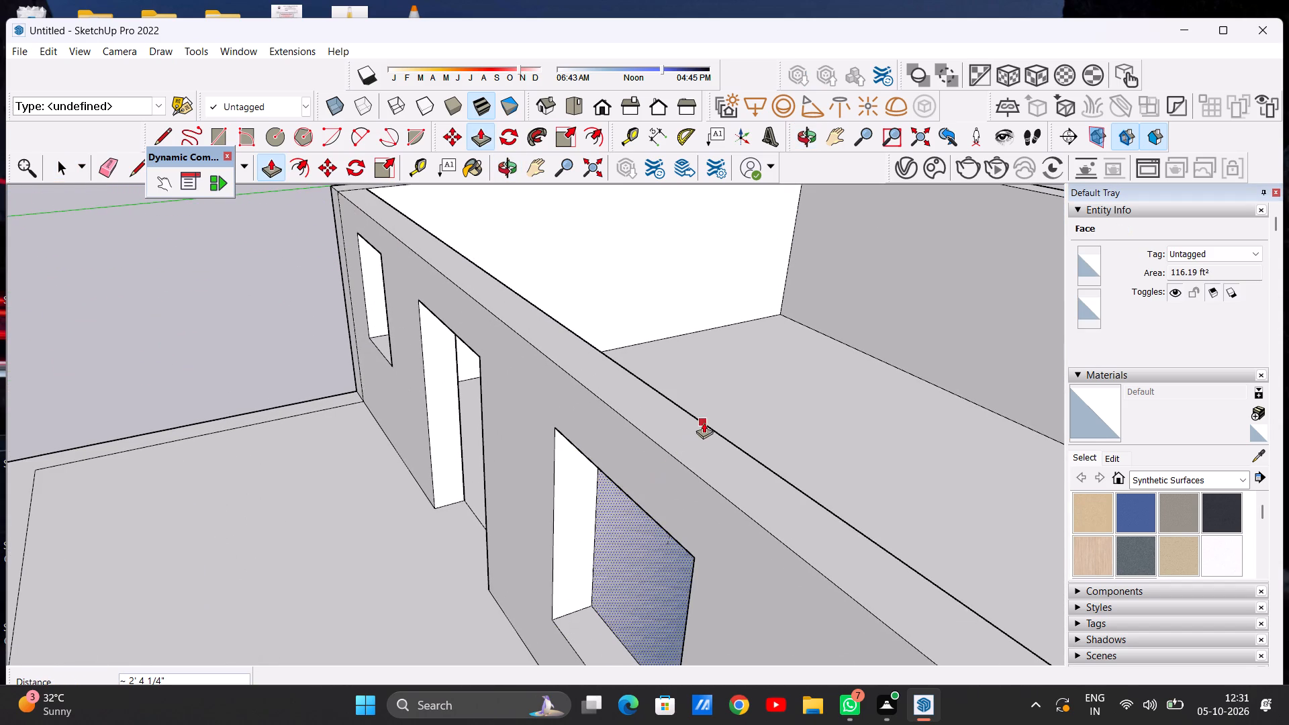
{"action": "left_click", "coordinate": [706, 420]}
Push the window rectangle near the right end of the front wall through to the wall's inner edge.
{"action": "scroll", "coordinate": [630, 488], "scroll_direction": "down", "scroll_amount": 20}
{"action": "scroll", "coordinate": [630, 488], "scroll_direction": "down", "scroll_amount": 4}
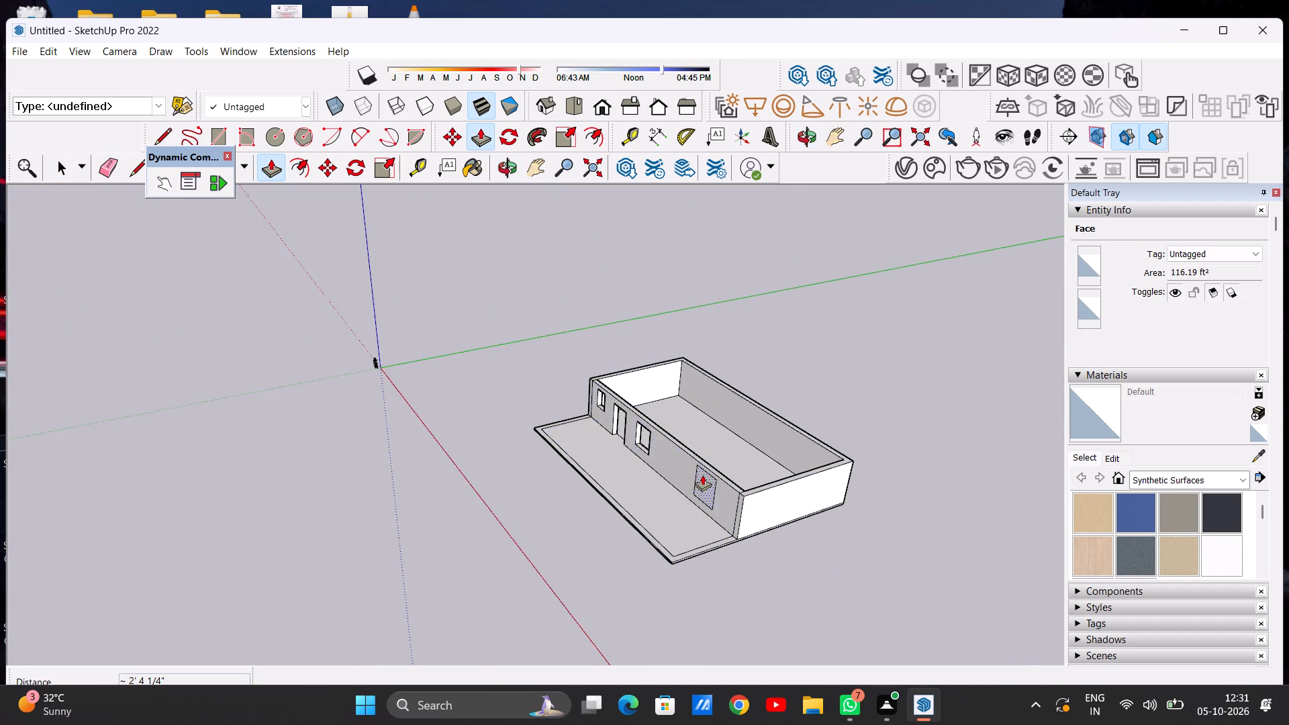
{"action": "scroll", "coordinate": [720, 461], "scroll_direction": "up", "scroll_amount": 20}
{"action": "scroll", "coordinate": [720, 461], "scroll_direction": "up", "scroll_amount": 3}
{"action": "left_click", "coordinate": [695, 509]}
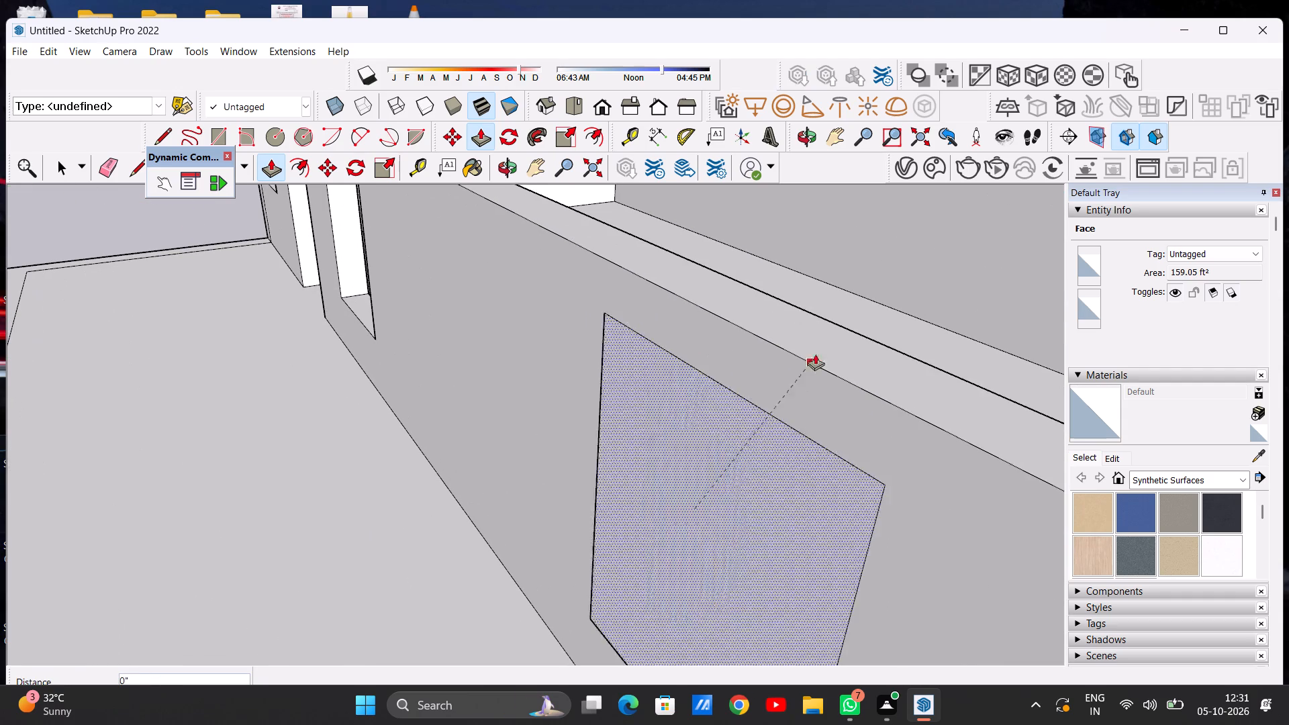
{"action": "left_click", "coordinate": [834, 330]}
{"action": "key", "text": "space"}
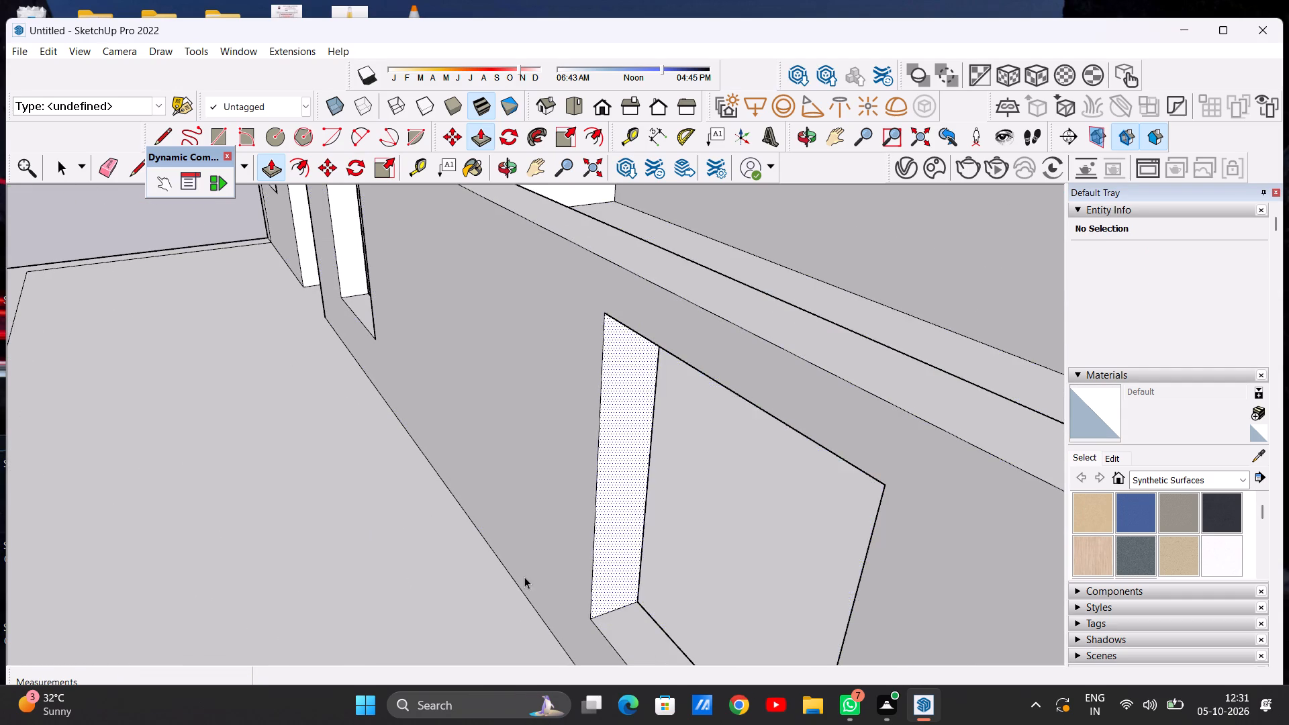
Draw a line about 6' 4 3/16" long along the leftmost window's top outer edge to fill the opening with a face.
{"action": "scroll", "coordinate": [526, 577], "scroll_direction": "down", "scroll_amount": 20}
{"action": "middle_click_drag", "start_coordinate": [459, 473], "coordinate": [747, 369]}
{"action": "middle_click_drag", "start_coordinate": [495, 459], "coordinate": [560, 522]}
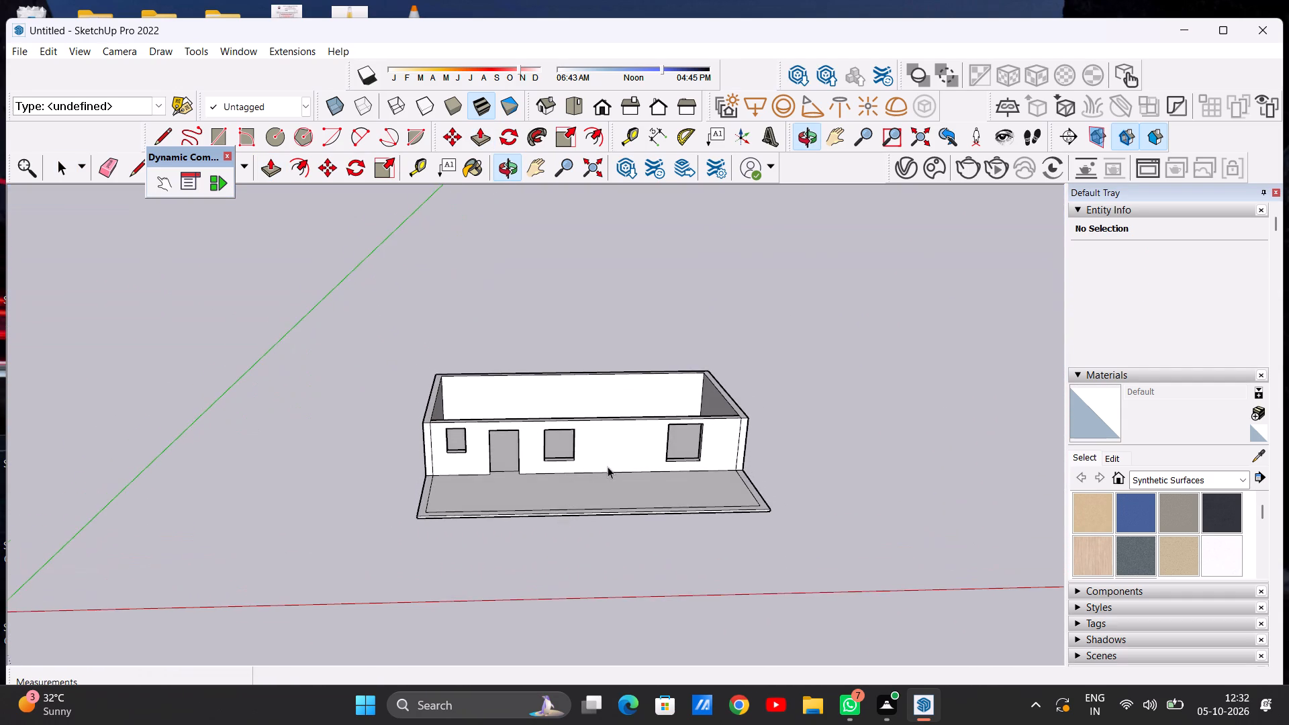
{"action": "scroll", "coordinate": [608, 467], "scroll_direction": "up", "scroll_amount": 5}
{"action": "scroll", "coordinate": [570, 455], "scroll_direction": "down", "scroll_amount": 2}
{"action": "middle_click_drag", "start_coordinate": [483, 458], "coordinate": [483, 421]}
{"action": "scroll", "coordinate": [410, 418], "scroll_direction": "up", "scroll_amount": 12}
{"action": "scroll", "coordinate": [418, 410], "scroll_direction": "down", "scroll_amount": 3}
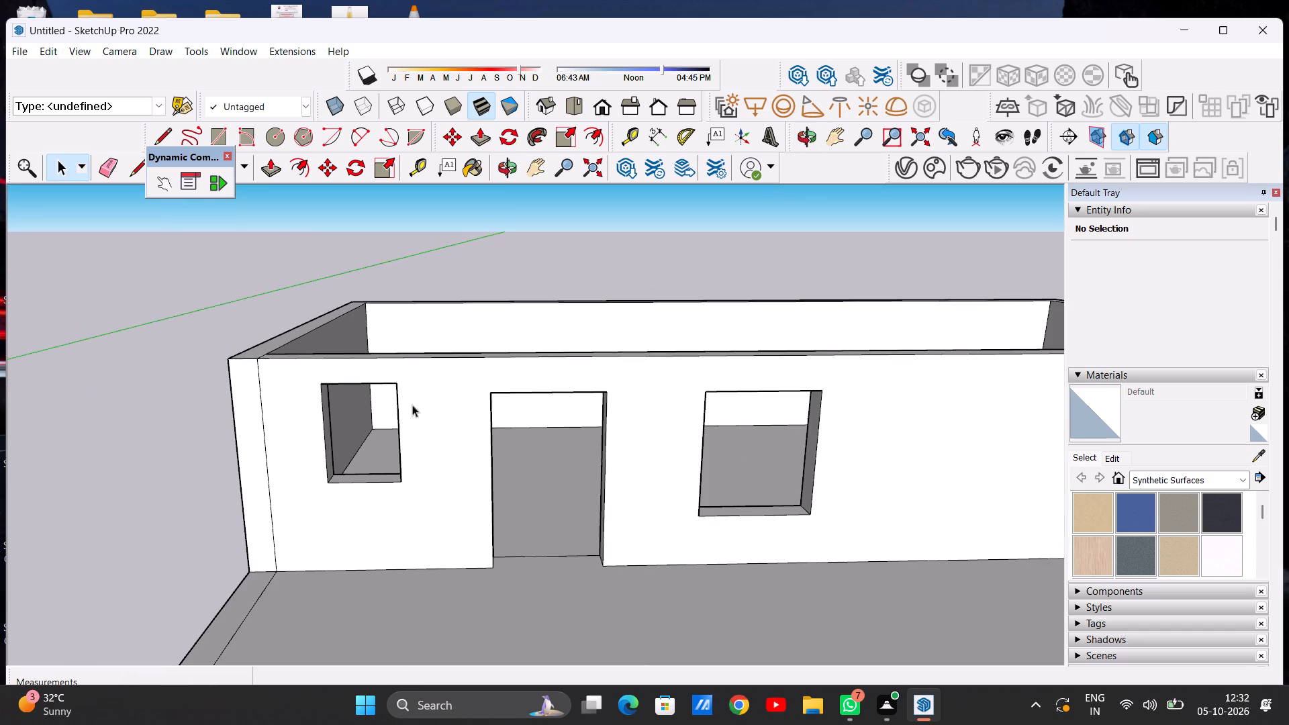
{"action": "scroll", "coordinate": [352, 403], "scroll_direction": "up", "scroll_amount": 6}
{"action": "middle_click_drag", "start_coordinate": [398, 459], "coordinate": [405, 426]}
{"action": "scroll", "coordinate": [379, 467], "scroll_direction": "down", "scroll_amount": 5}
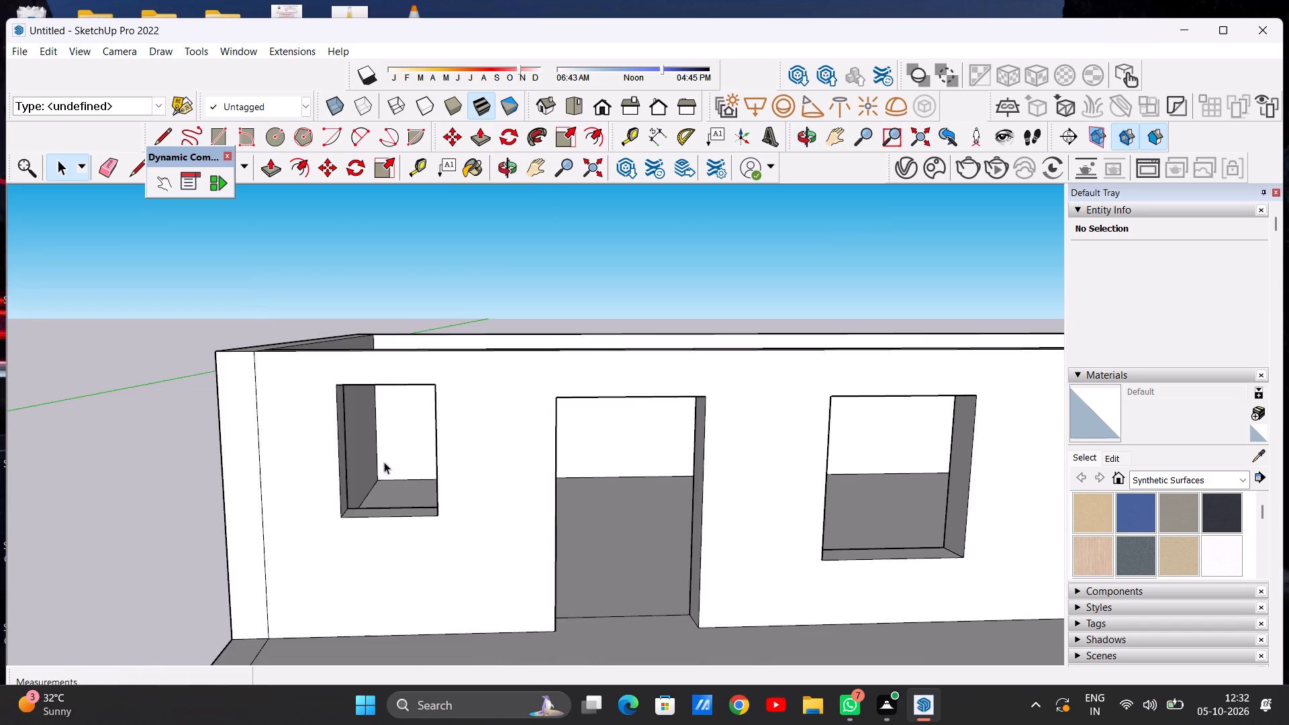
{"action": "scroll", "coordinate": [412, 450], "scroll_direction": "up", "scroll_amount": 2}
{"action": "key", "text": "l"}
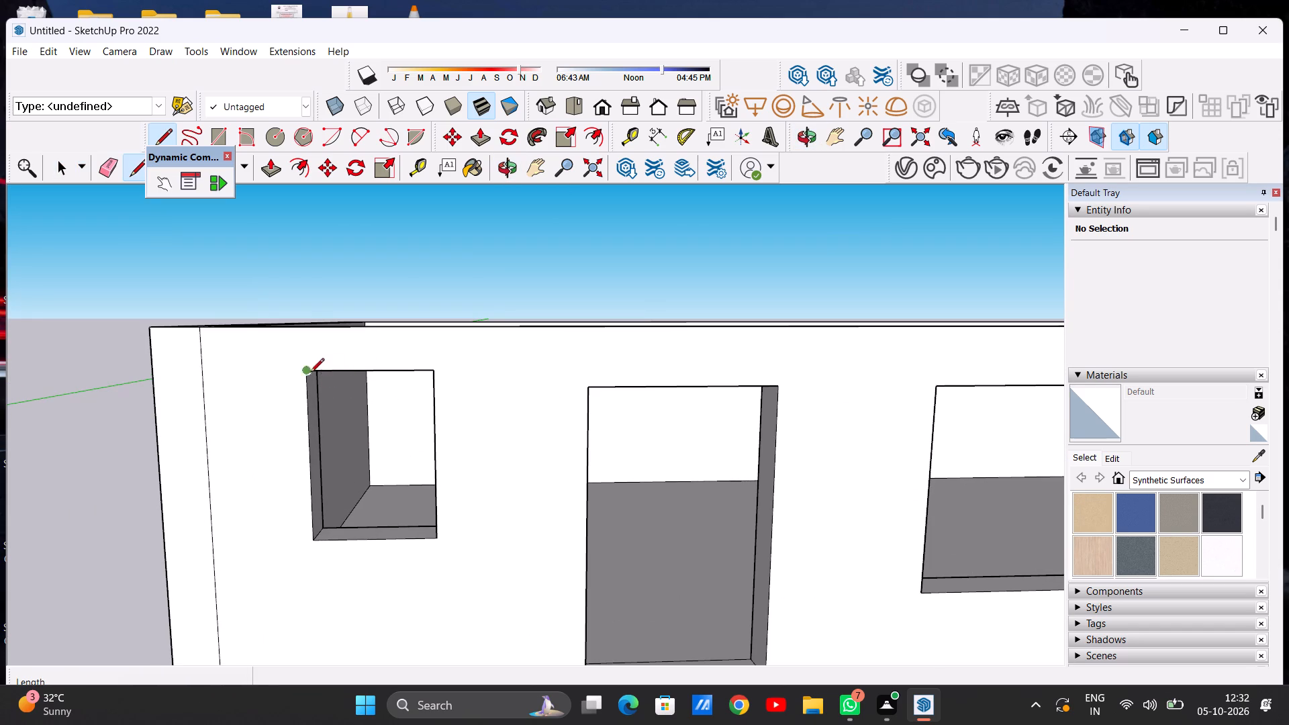
{"action": "left_click", "coordinate": [303, 376]}
{"action": "left_click", "coordinate": [431, 373]}
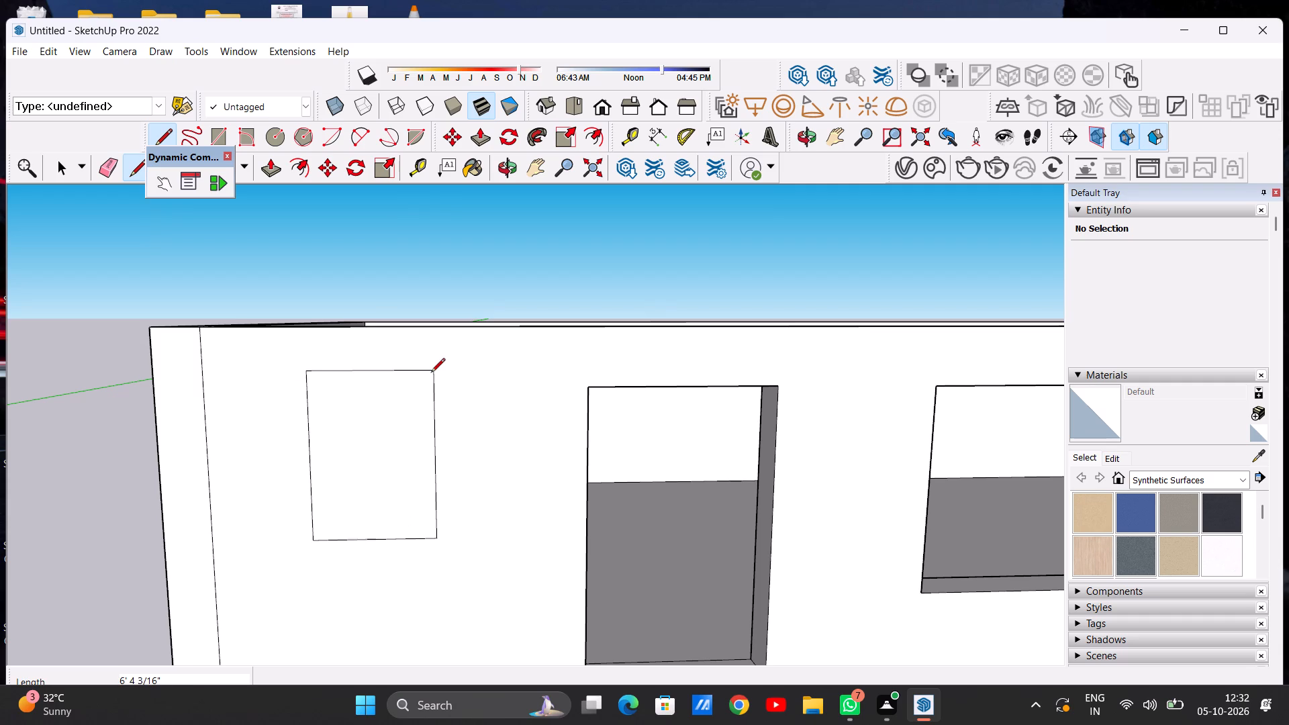
{"action": "key", "text": "space"}
Offset the leftmost window face's outline inward to form a narrow frame border.
{"action": "scroll", "coordinate": [424, 431], "scroll_direction": "down", "scroll_amount": 3}
{"action": "scroll", "coordinate": [369, 437], "scroll_direction": "up", "scroll_amount": 5}
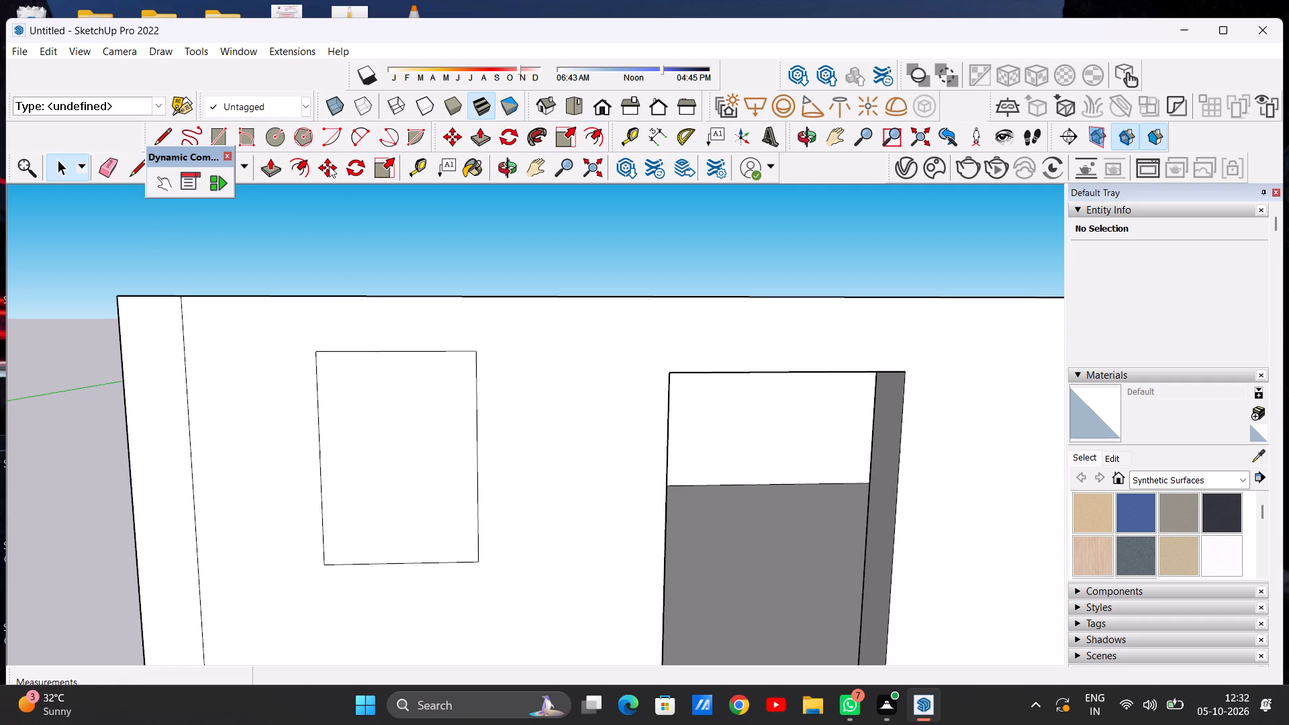
{"action": "left_click", "coordinate": [329, 166]}
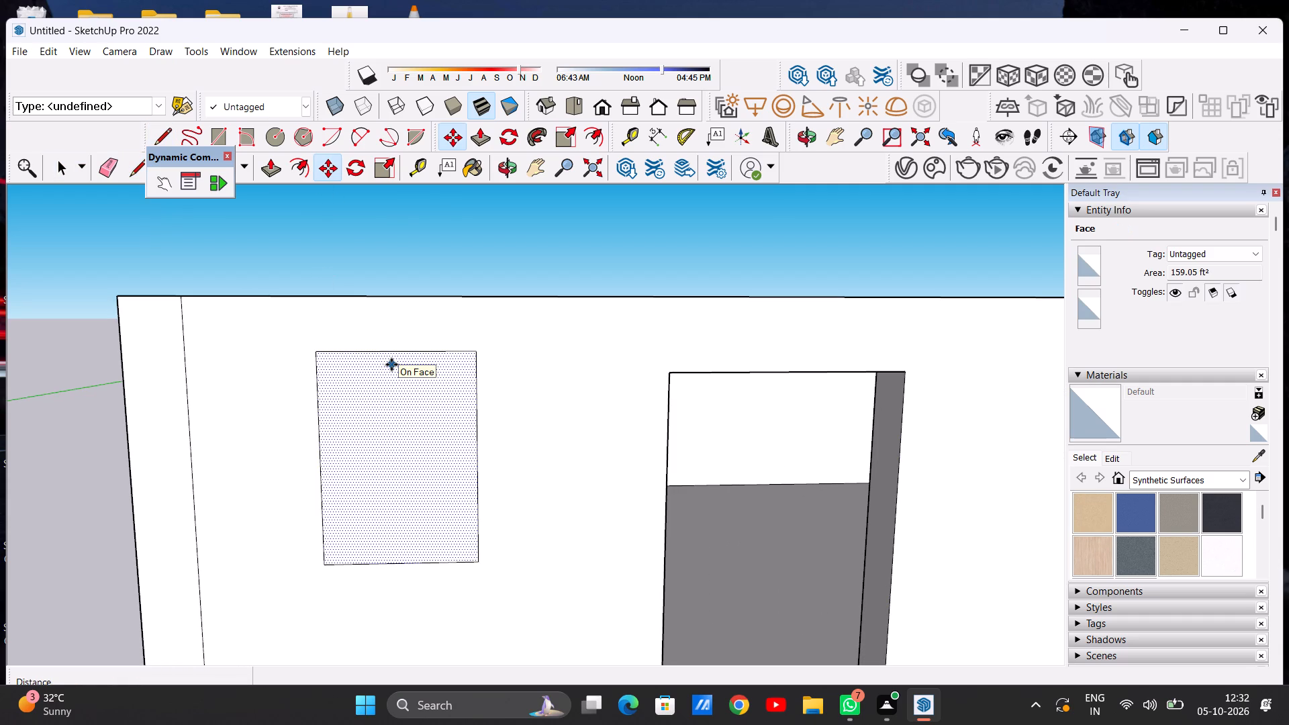
{"action": "key", "text": "space"}
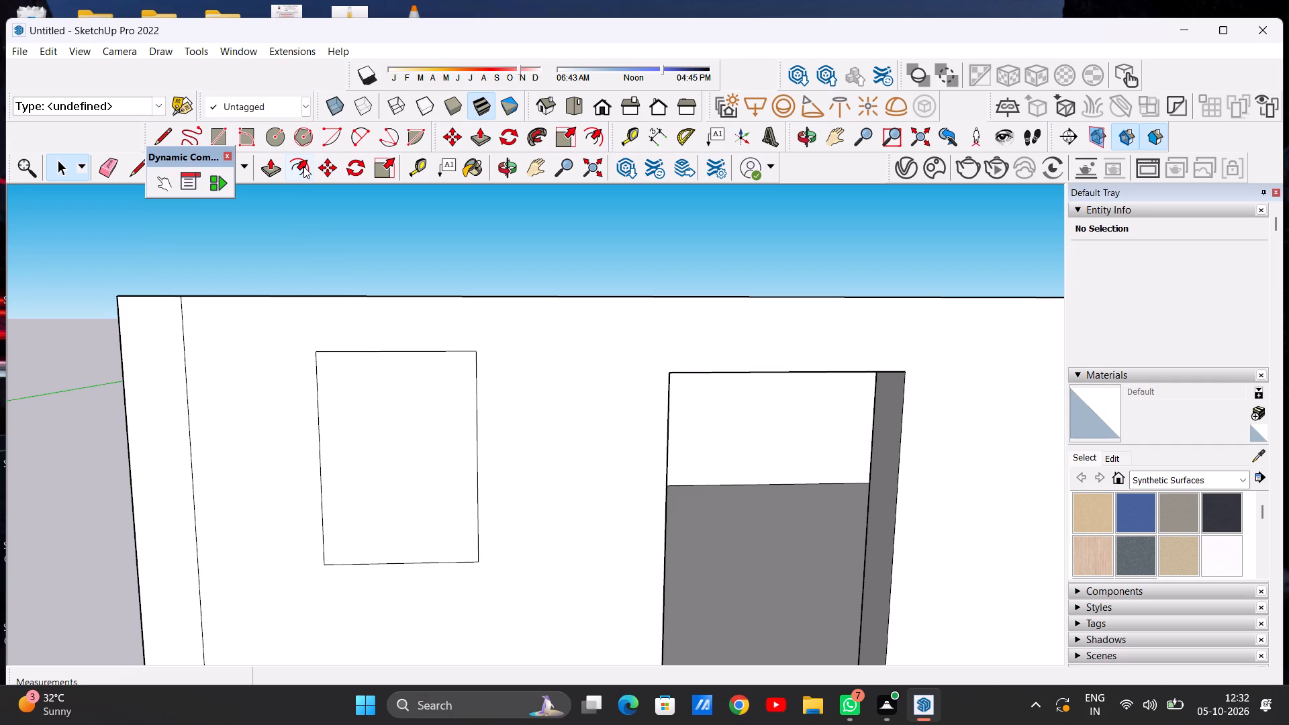
{"action": "left_click", "coordinate": [303, 166]}
{"action": "left_click", "coordinate": [391, 363]}
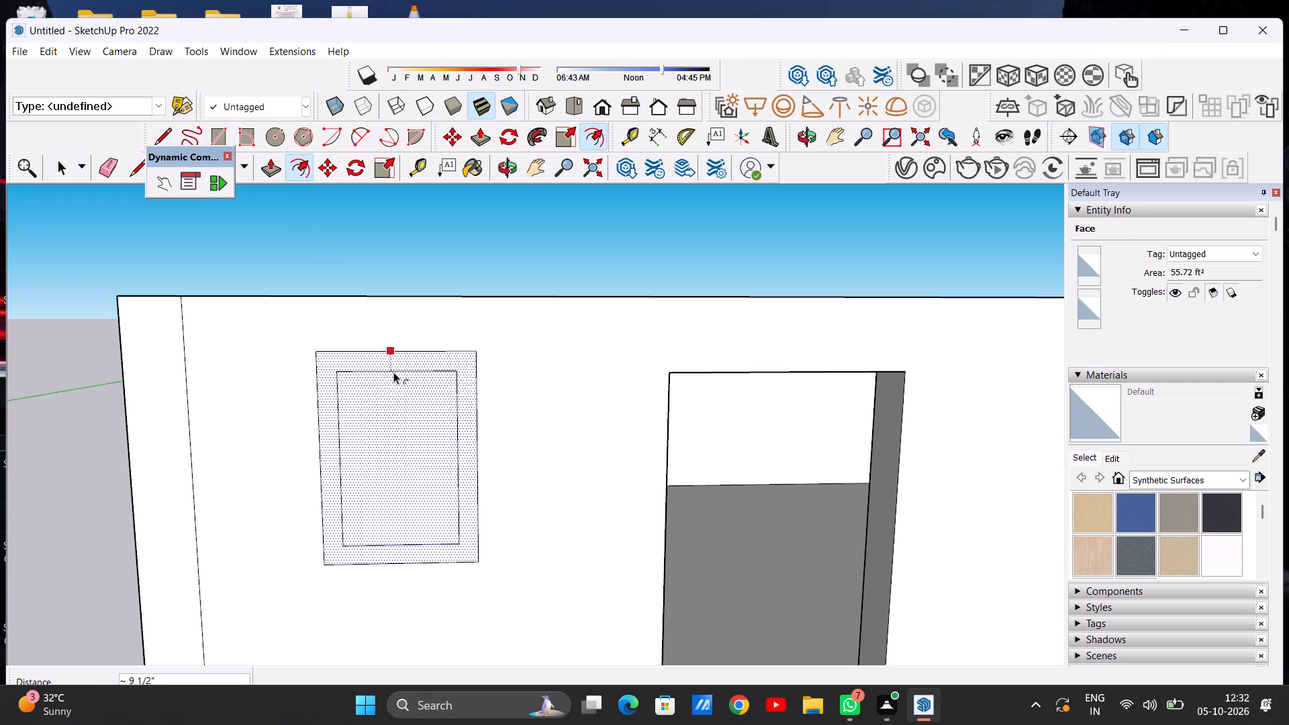
{"action": "left_click", "coordinate": [393, 367]}
{"action": "key", "text": "space"}
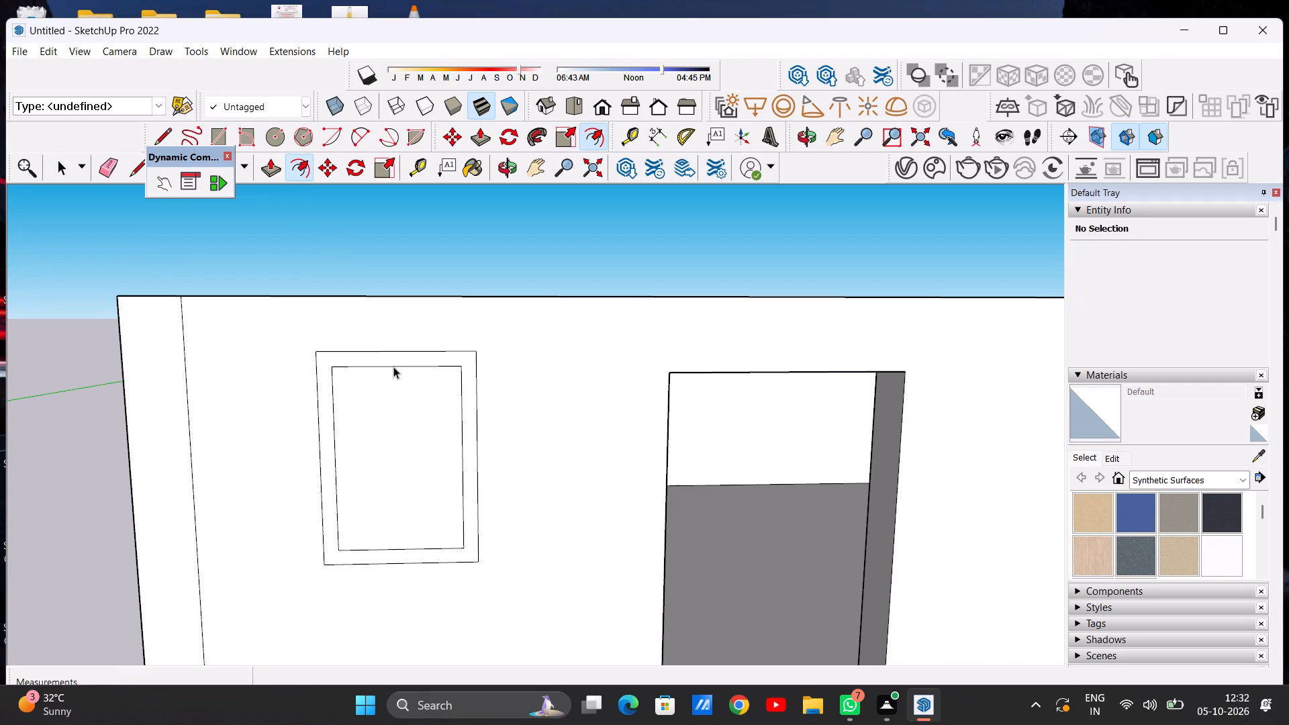
Draw two closely spaced vertical lines about 7' 6 13/16" long down the middle of the leftmost window's inner rectangle.
{"action": "key", "text": "l"}
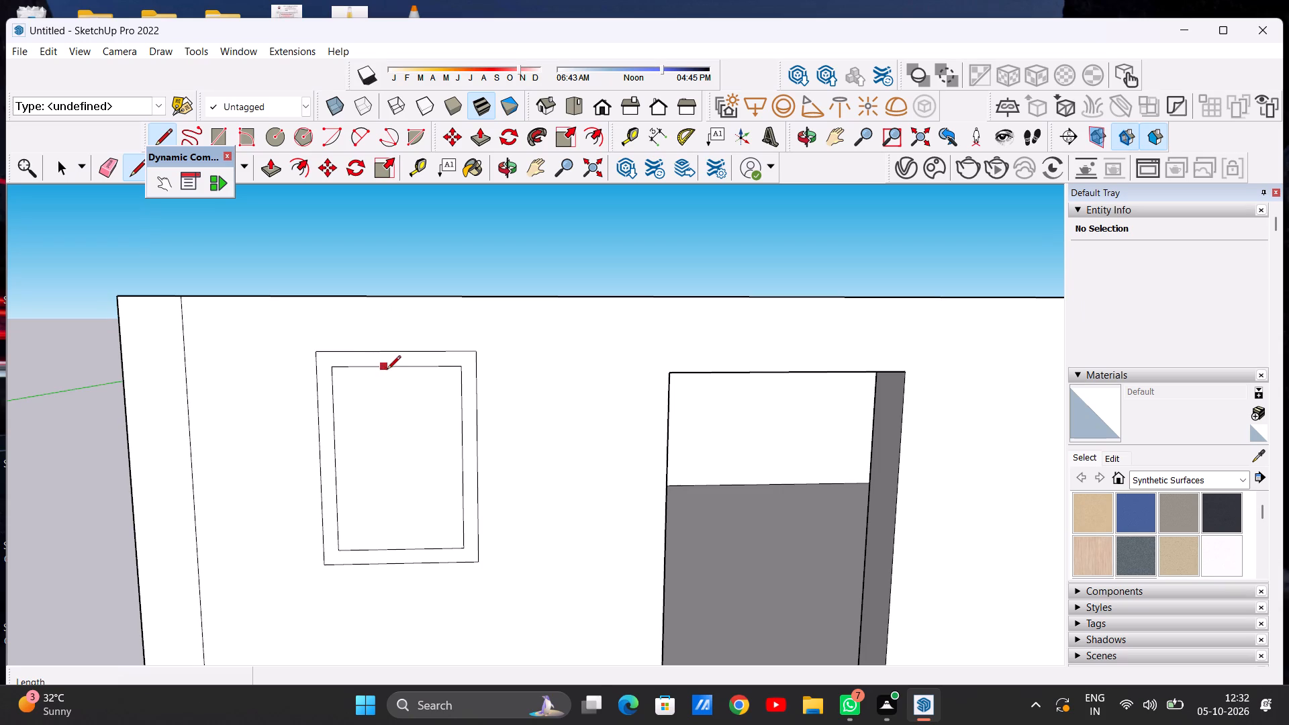
{"action": "left_click", "coordinate": [387, 366]}
{"action": "left_click", "coordinate": [389, 549]}
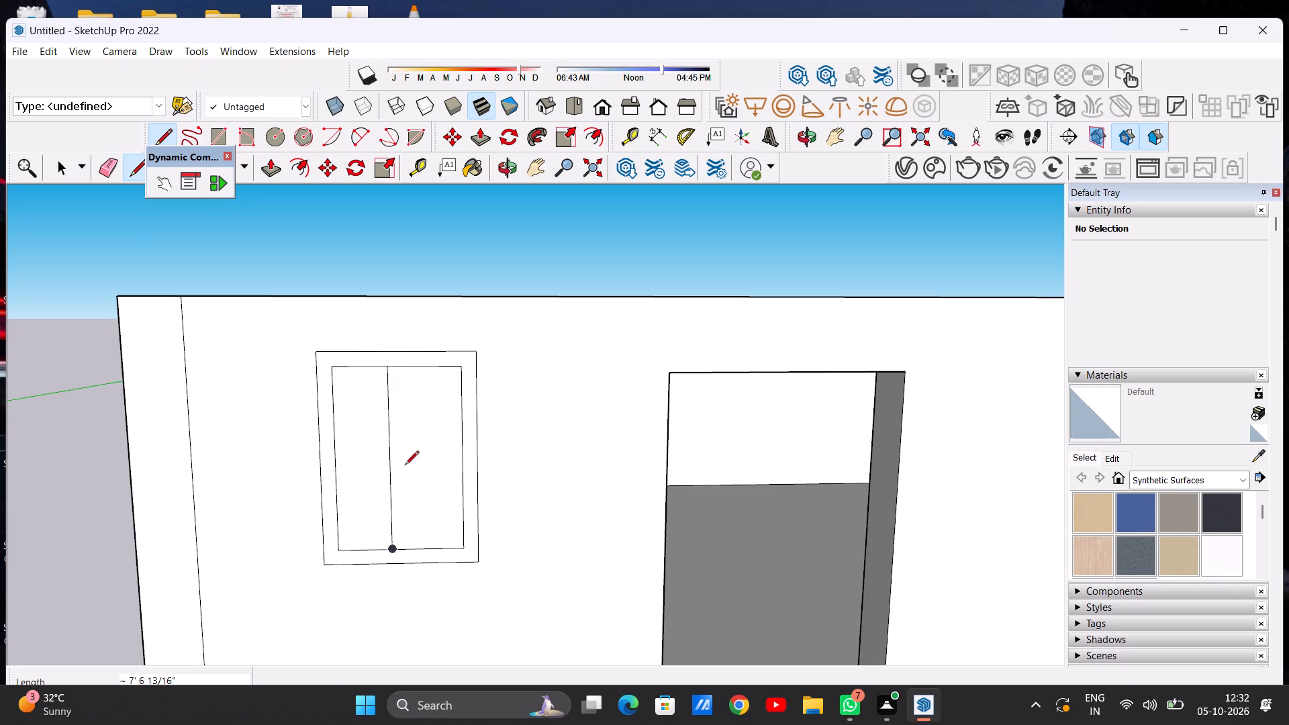
{"action": "left_click", "coordinate": [399, 369]}
{"action": "left_click", "coordinate": [408, 548]}
{"action": "key", "text": "space"}
Draw a line about 9' 11 3/4" long along the doorway's top outer edge between its two corners.
{"action": "scroll", "coordinate": [432, 497], "scroll_direction": "down", "scroll_amount": 9}
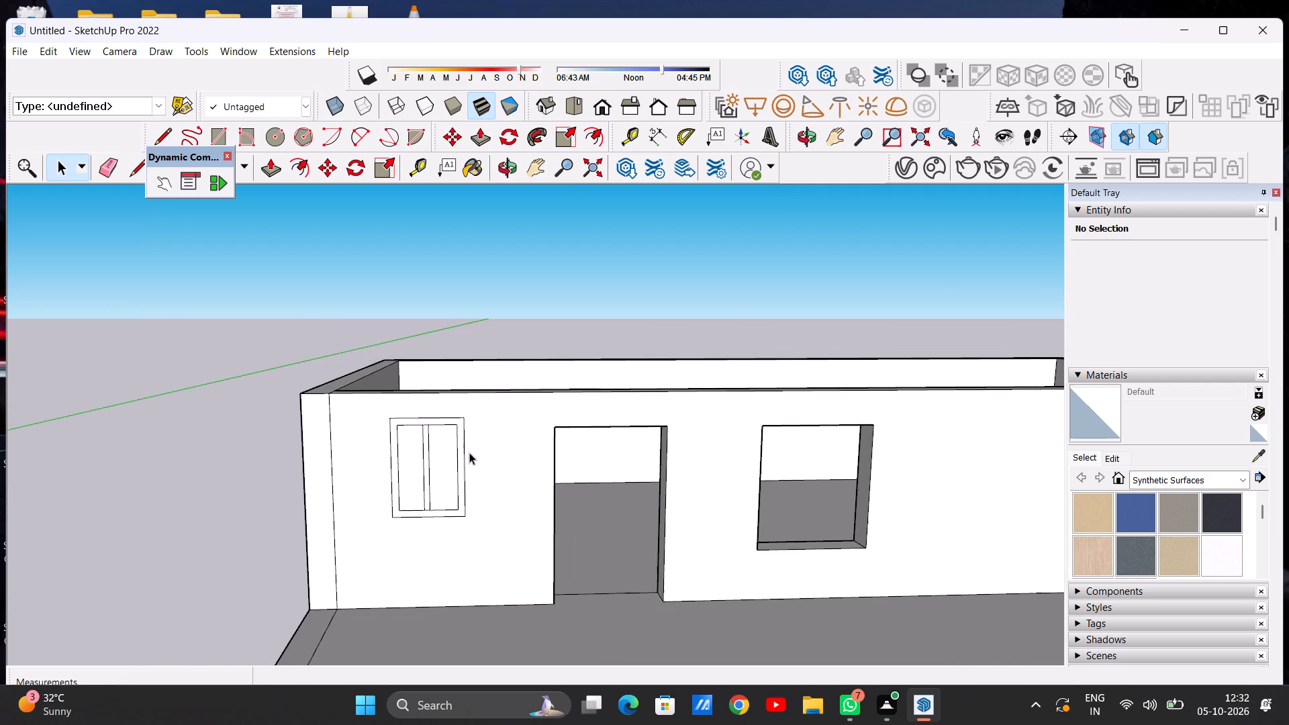
{"action": "scroll", "coordinate": [382, 518], "scroll_direction": "up", "scroll_amount": 1}
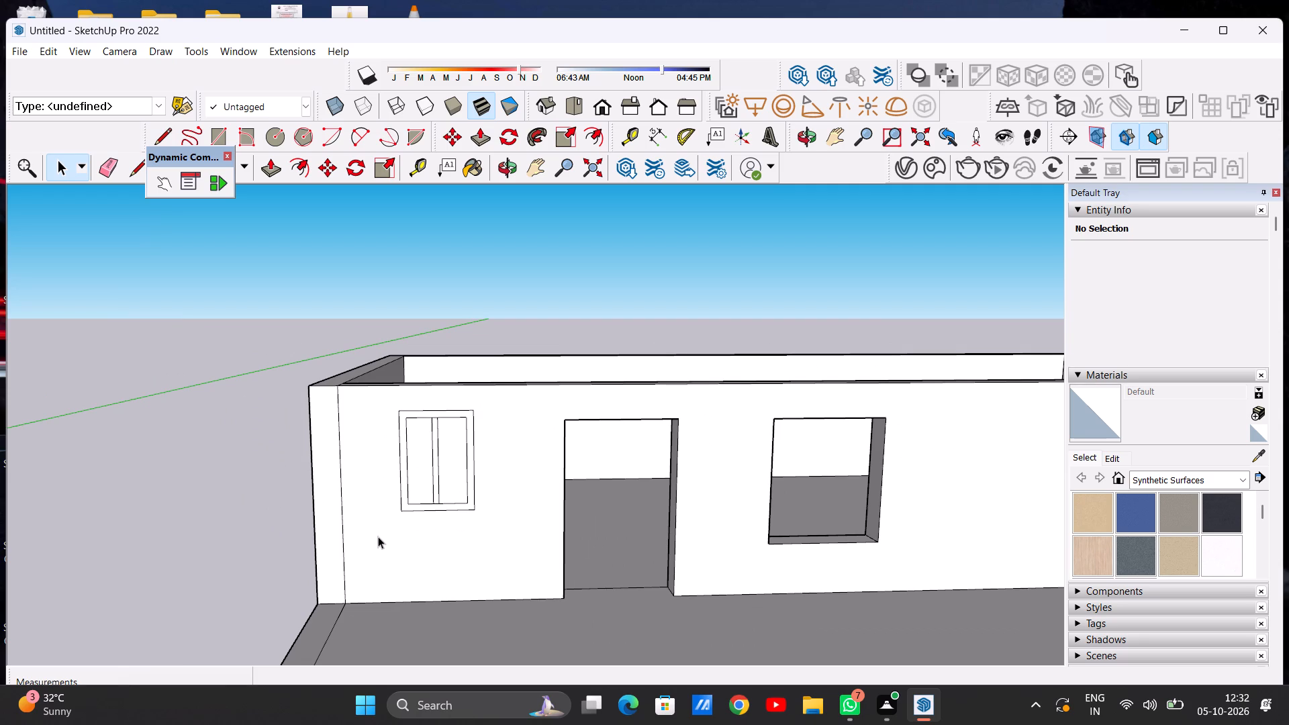
{"action": "scroll", "coordinate": [354, 571], "scroll_direction": "down", "scroll_amount": 13}
{"action": "scroll", "coordinate": [458, 536], "scroll_direction": "up", "scroll_amount": 7}
{"action": "middle_click_drag", "start_coordinate": [459, 551], "coordinate": [436, 593]}
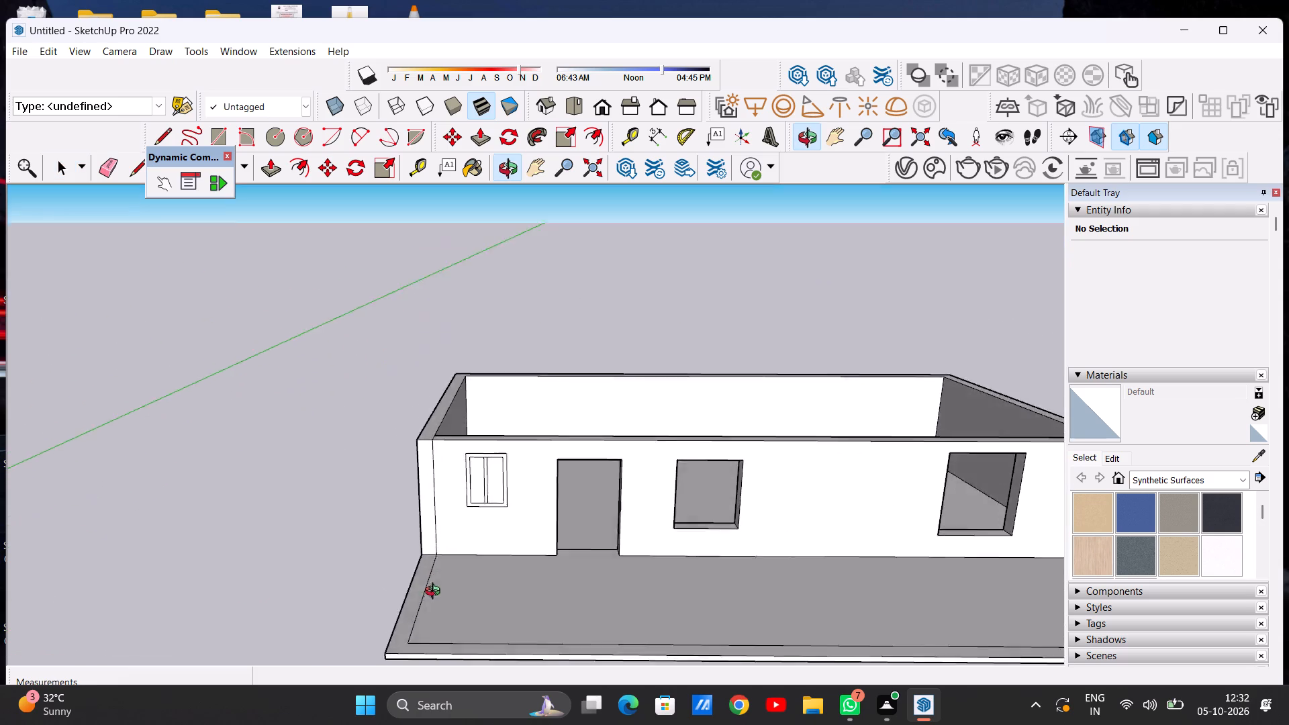
{"action": "middle_click_drag", "start_coordinate": [436, 593], "coordinate": [442, 589]}
{"action": "scroll", "coordinate": [445, 573], "scroll_direction": "down", "scroll_amount": 6}
{"action": "scroll", "coordinate": [574, 522], "scroll_direction": "up", "scroll_amount": 6}
{"action": "scroll", "coordinate": [447, 513], "scroll_direction": "up", "scroll_amount": 5}
{"action": "scroll", "coordinate": [428, 501], "scroll_direction": "down", "scroll_amount": 4}
{"action": "middle_click_drag", "start_coordinate": [507, 552], "coordinate": [524, 491]}
{"action": "scroll", "coordinate": [522, 476], "scroll_direction": "up", "scroll_amount": 3}
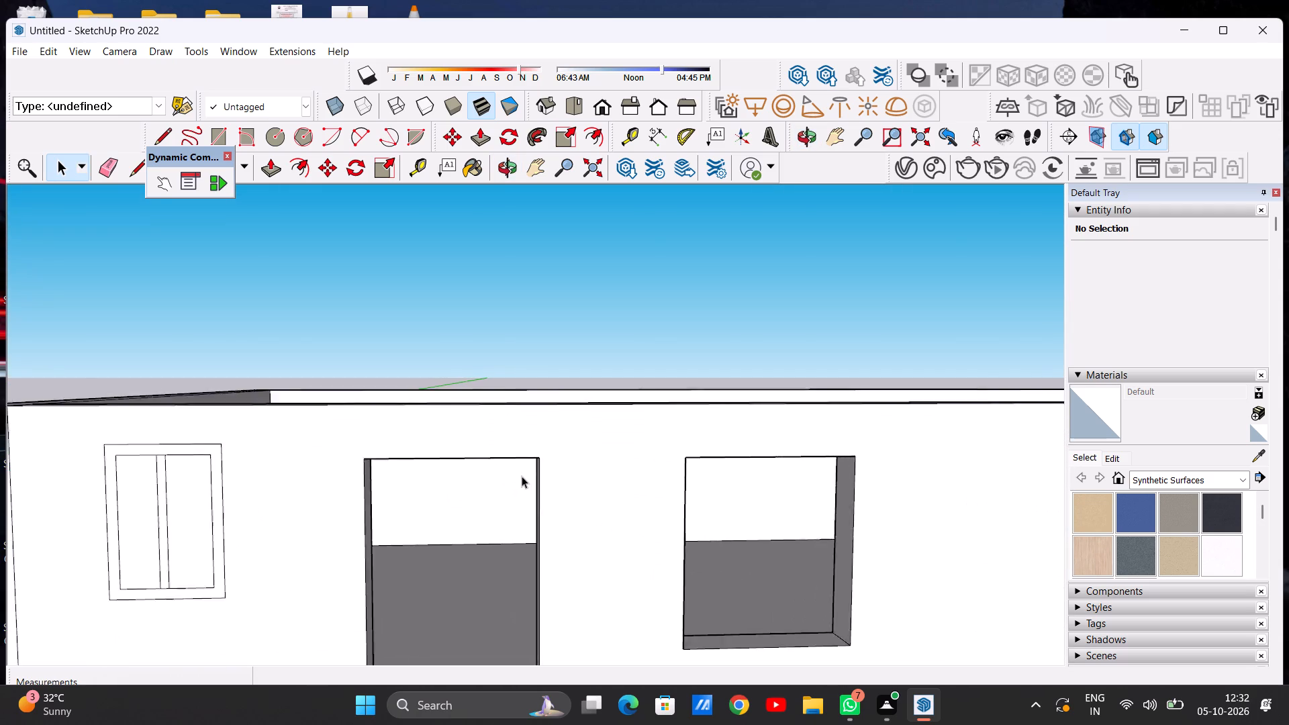
{"action": "scroll", "coordinate": [522, 476], "scroll_direction": "up", "scroll_amount": 2}
{"action": "key", "text": "l"}
{"action": "scroll", "coordinate": [522, 476], "scroll_direction": "down", "scroll_amount": 8}
{"action": "scroll", "coordinate": [524, 505], "scroll_direction": "up", "scroll_amount": 7}
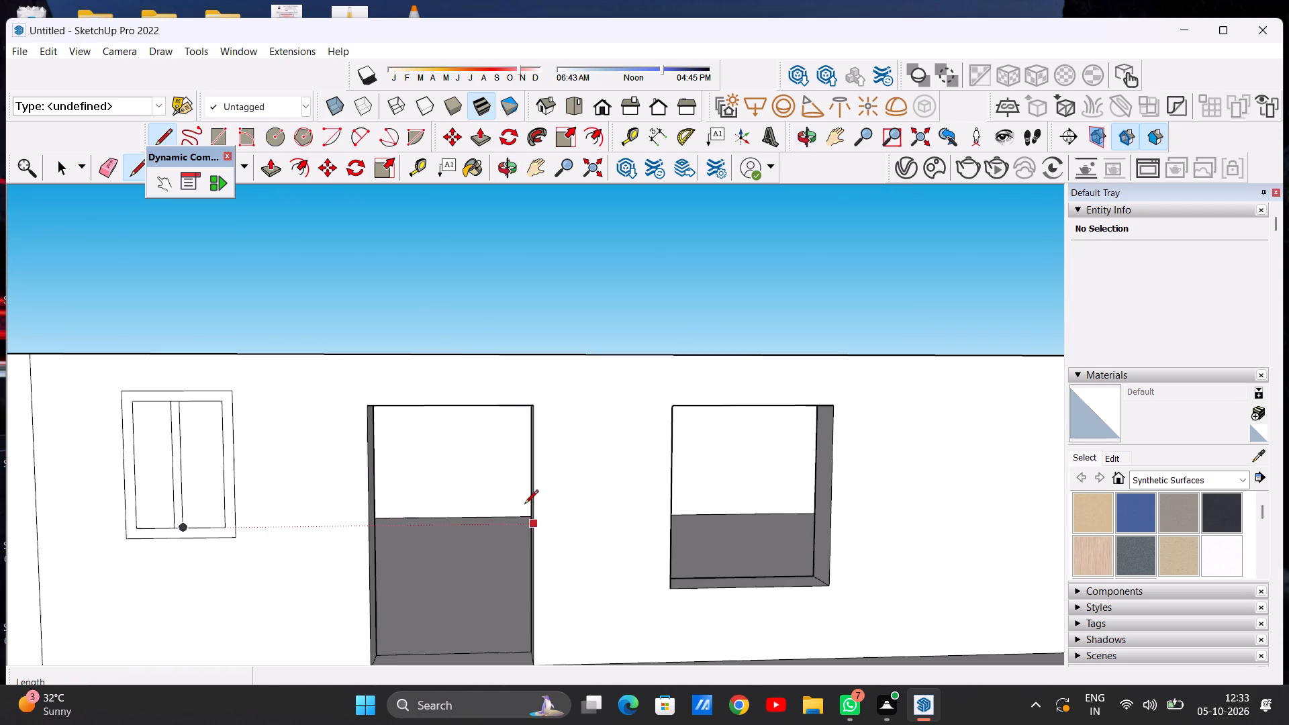
{"action": "left_click", "coordinate": [327, 381]}
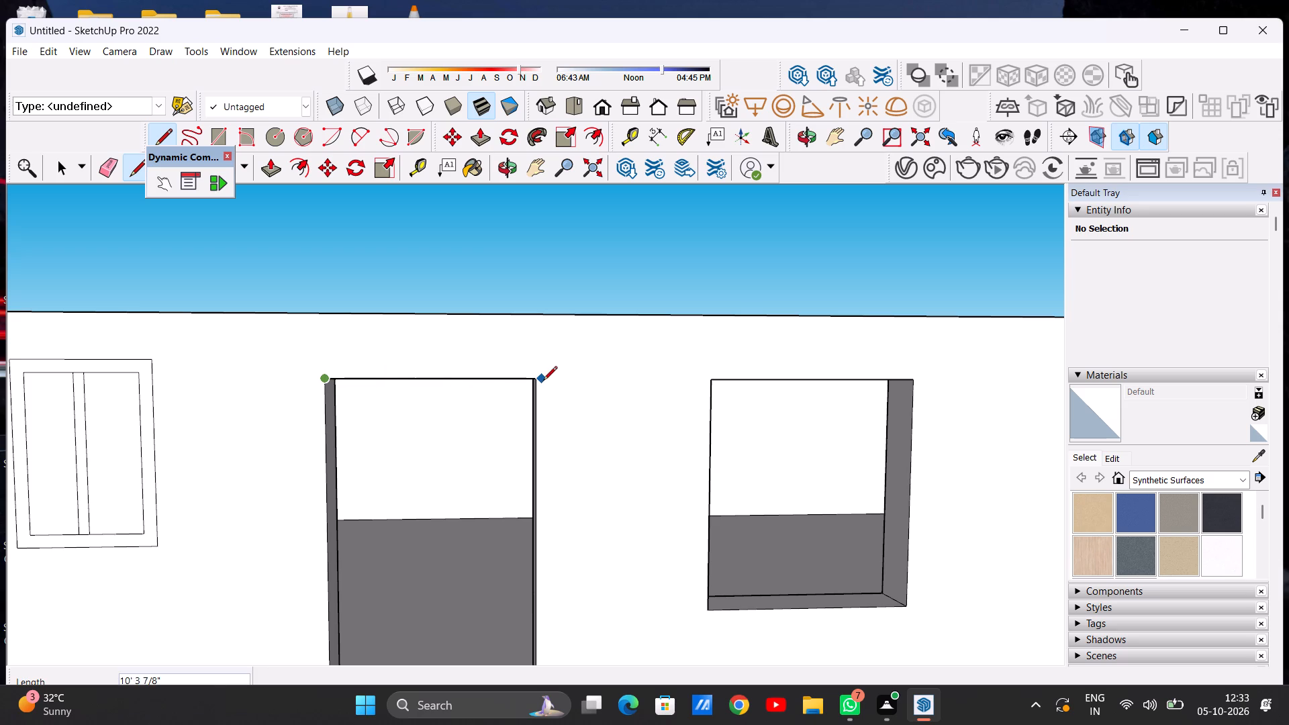
{"action": "left_click", "coordinate": [536, 381]}
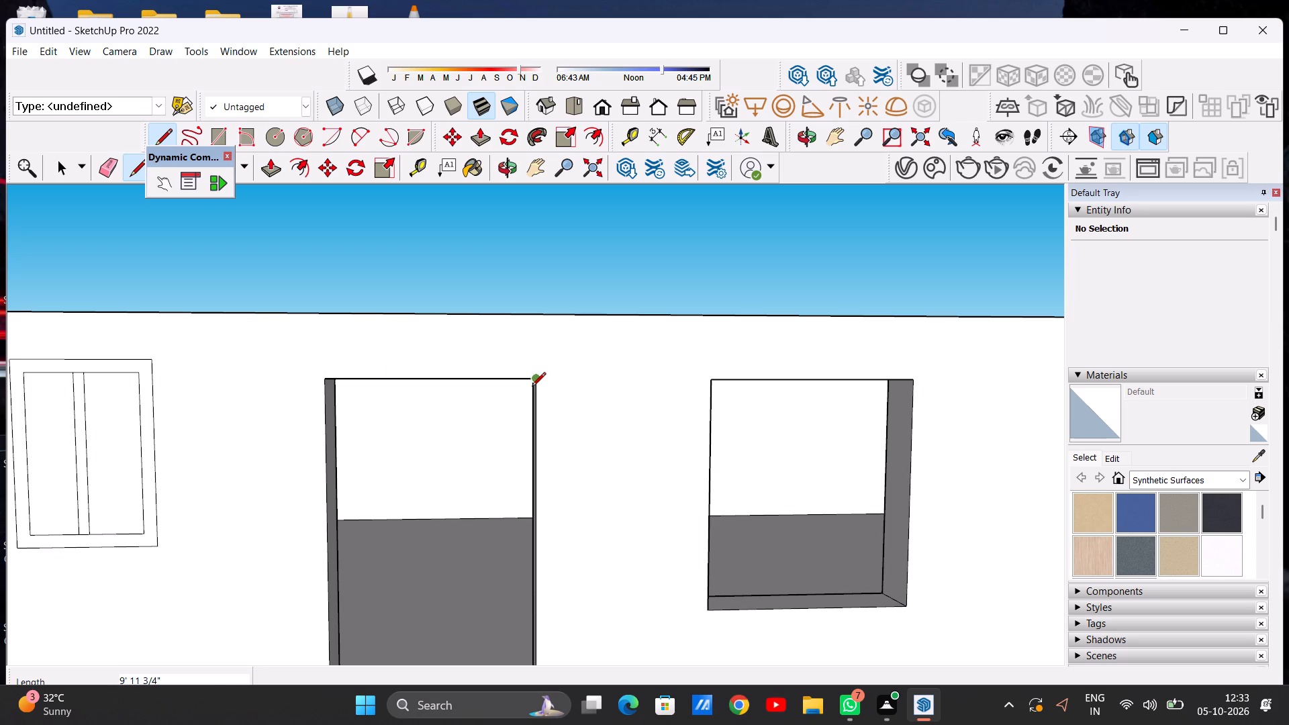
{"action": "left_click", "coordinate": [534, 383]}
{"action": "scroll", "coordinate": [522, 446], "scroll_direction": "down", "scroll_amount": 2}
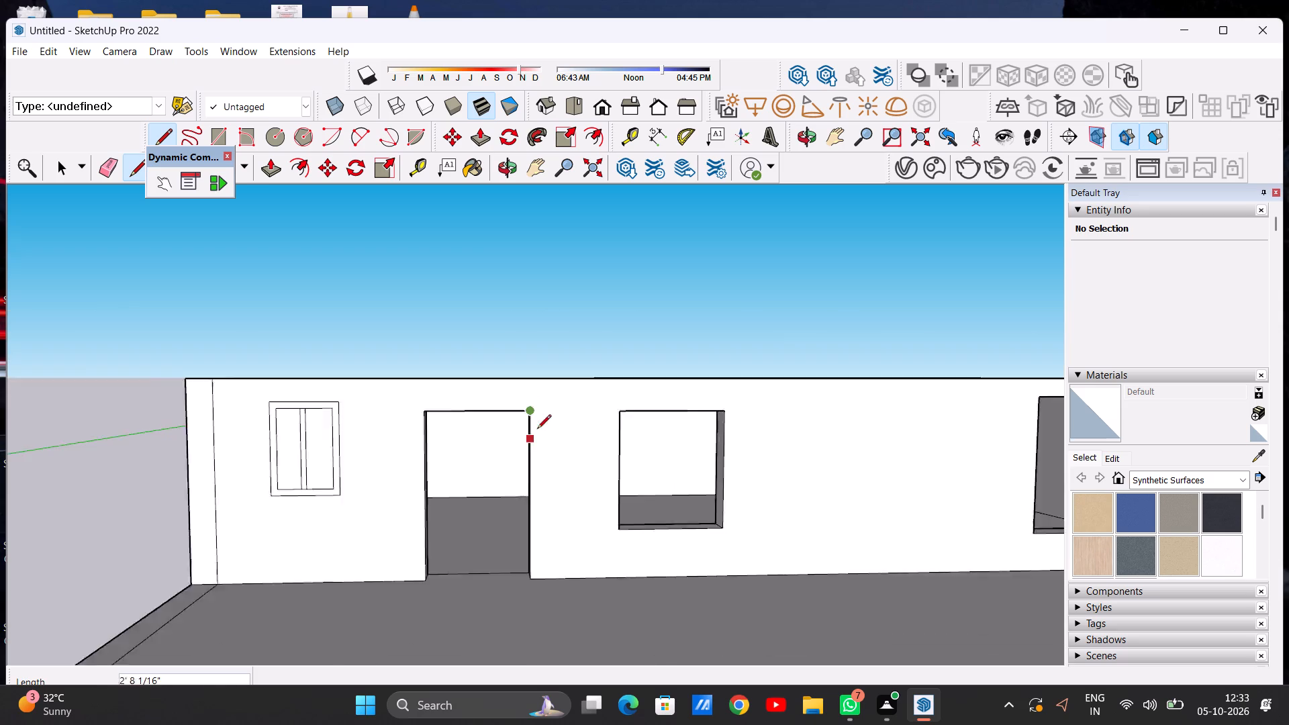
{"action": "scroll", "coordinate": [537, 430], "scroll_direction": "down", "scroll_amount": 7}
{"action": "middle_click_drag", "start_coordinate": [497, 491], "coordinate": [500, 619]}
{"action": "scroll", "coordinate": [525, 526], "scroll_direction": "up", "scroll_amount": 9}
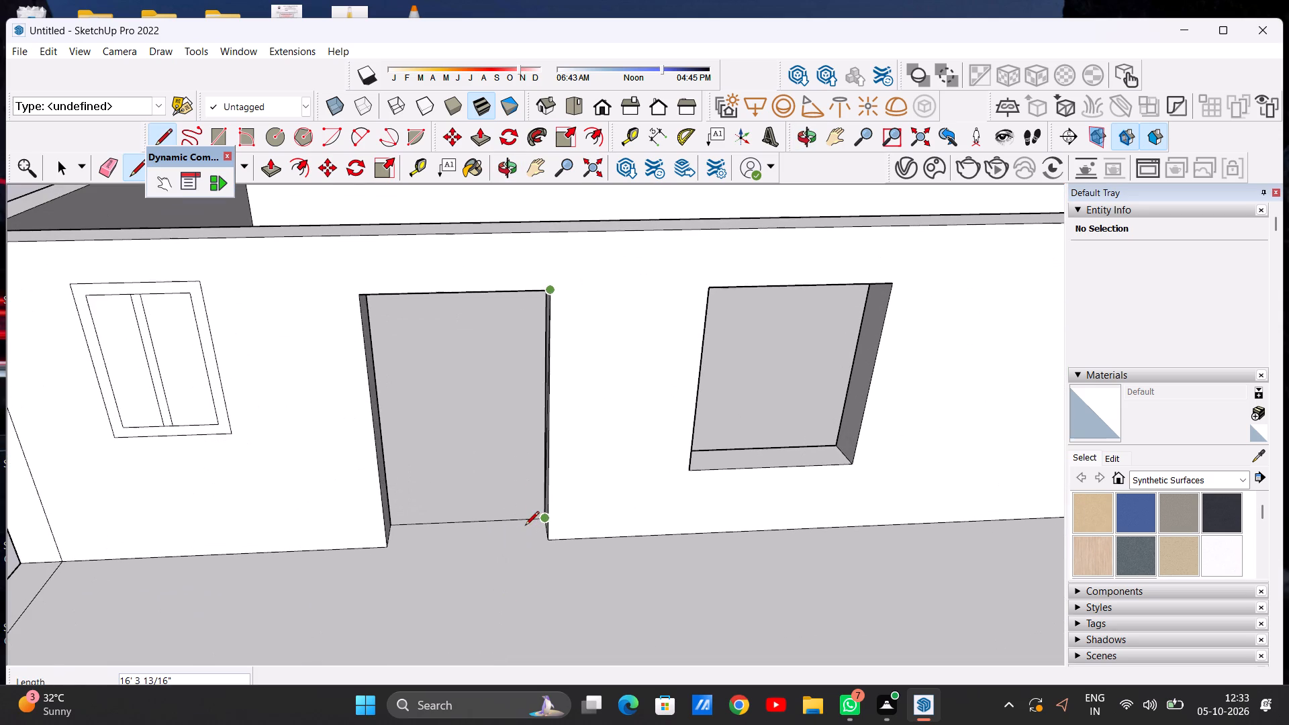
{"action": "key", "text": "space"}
Draw a line along the doorway's bottom outer edge between its two corners to fill the opening with a face.
{"action": "key", "text": "l"}
{"action": "scroll", "coordinate": [409, 550], "scroll_direction": "up", "scroll_amount": 6}
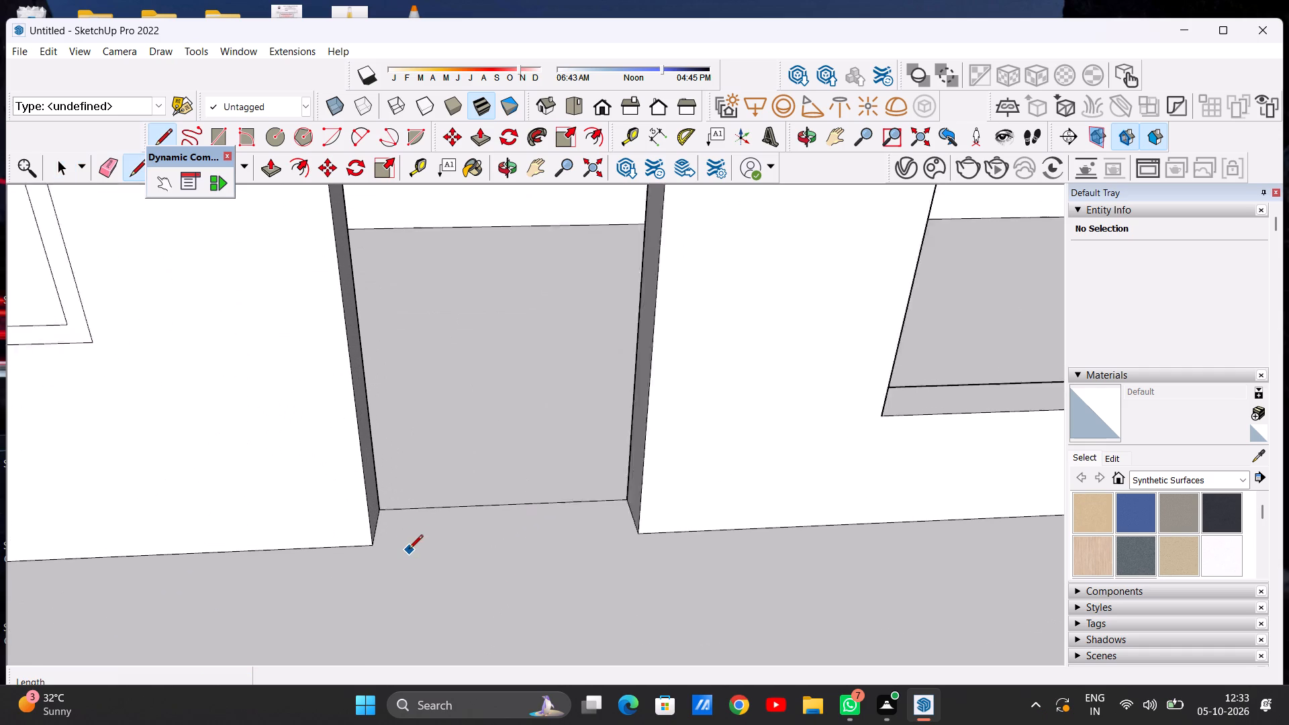
{"action": "left_click", "coordinate": [370, 544]}
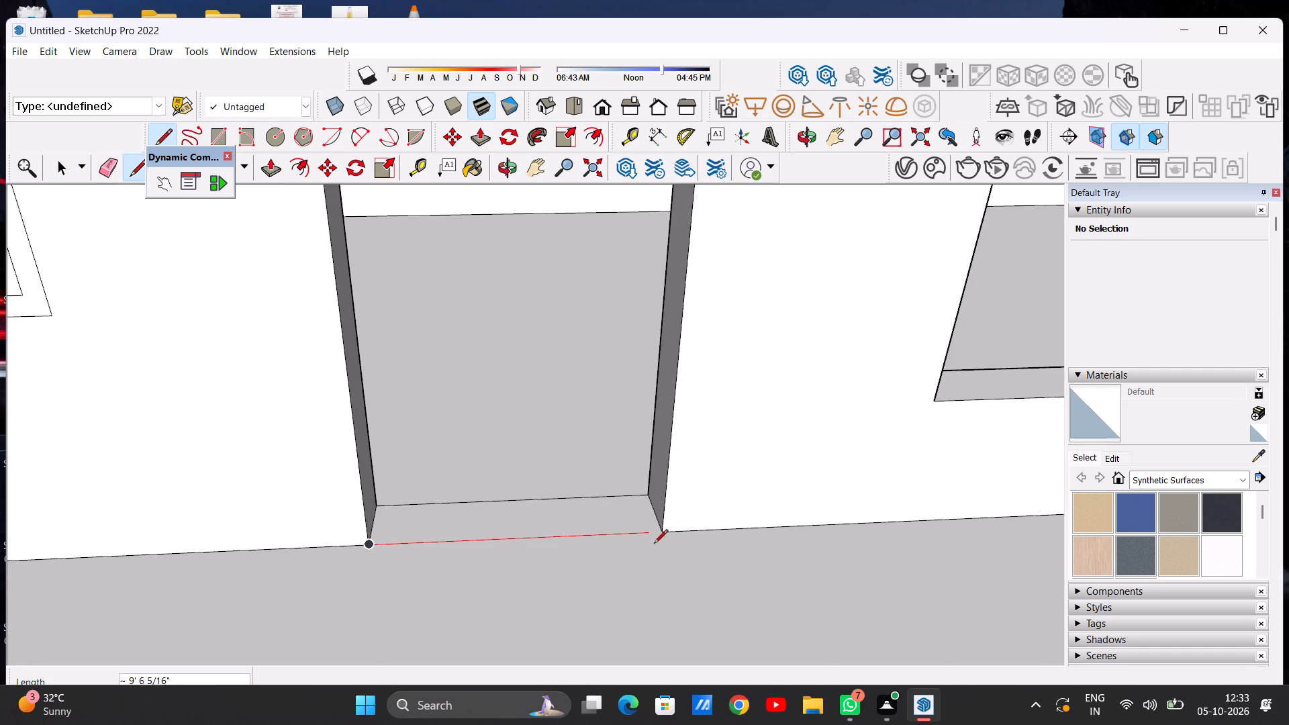
{"action": "left_click", "coordinate": [667, 538]}
{"action": "key", "text": "space"}
Offset the doorway face's outline inward by about 1' 2 13/16" to form a door frame border.
{"action": "scroll", "coordinate": [527, 610], "scroll_direction": "down", "scroll_amount": 6}
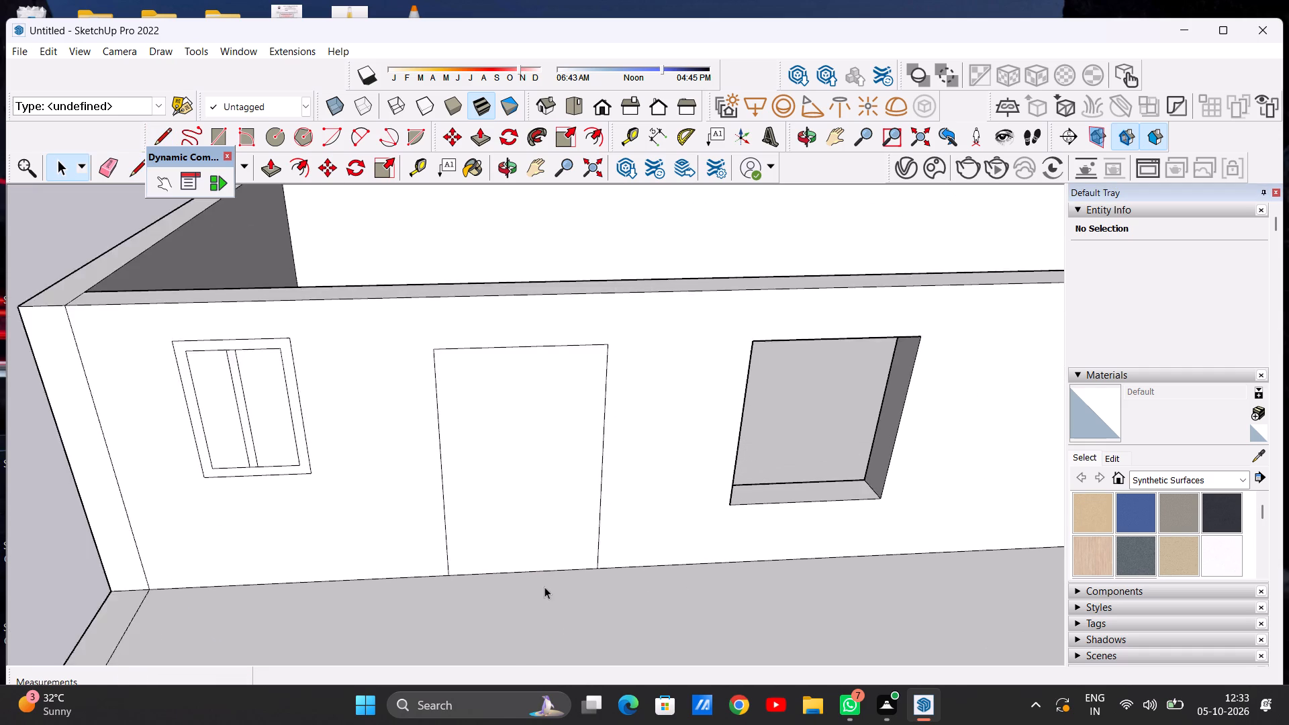
{"action": "scroll", "coordinate": [544, 587], "scroll_direction": "down", "scroll_amount": 7}
{"action": "middle_click_drag", "start_coordinate": [526, 598], "coordinate": [538, 466]}
{"action": "scroll", "coordinate": [323, 514], "scroll_direction": "down", "scroll_amount": 3}
{"action": "scroll", "coordinate": [382, 483], "scroll_direction": "up", "scroll_amount": 3}
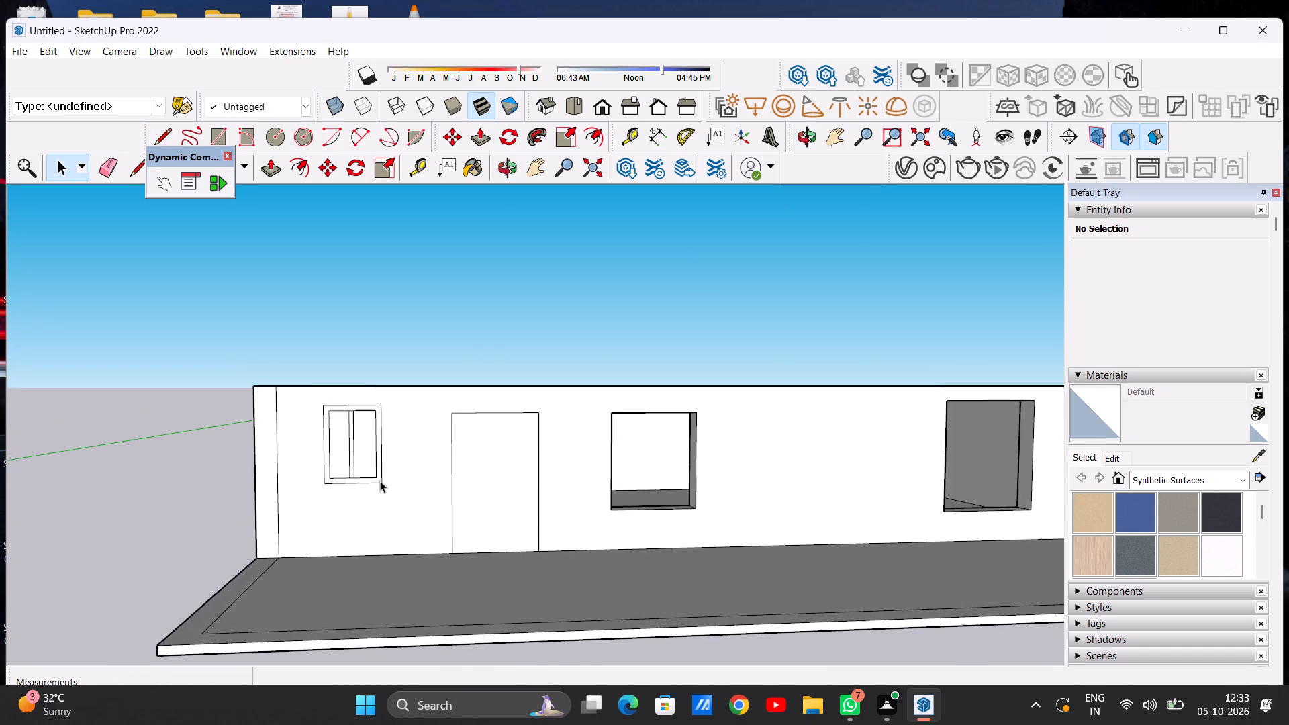
{"action": "scroll", "coordinate": [380, 481], "scroll_direction": "up", "scroll_amount": 4}
{"action": "left_click", "coordinate": [299, 164]}
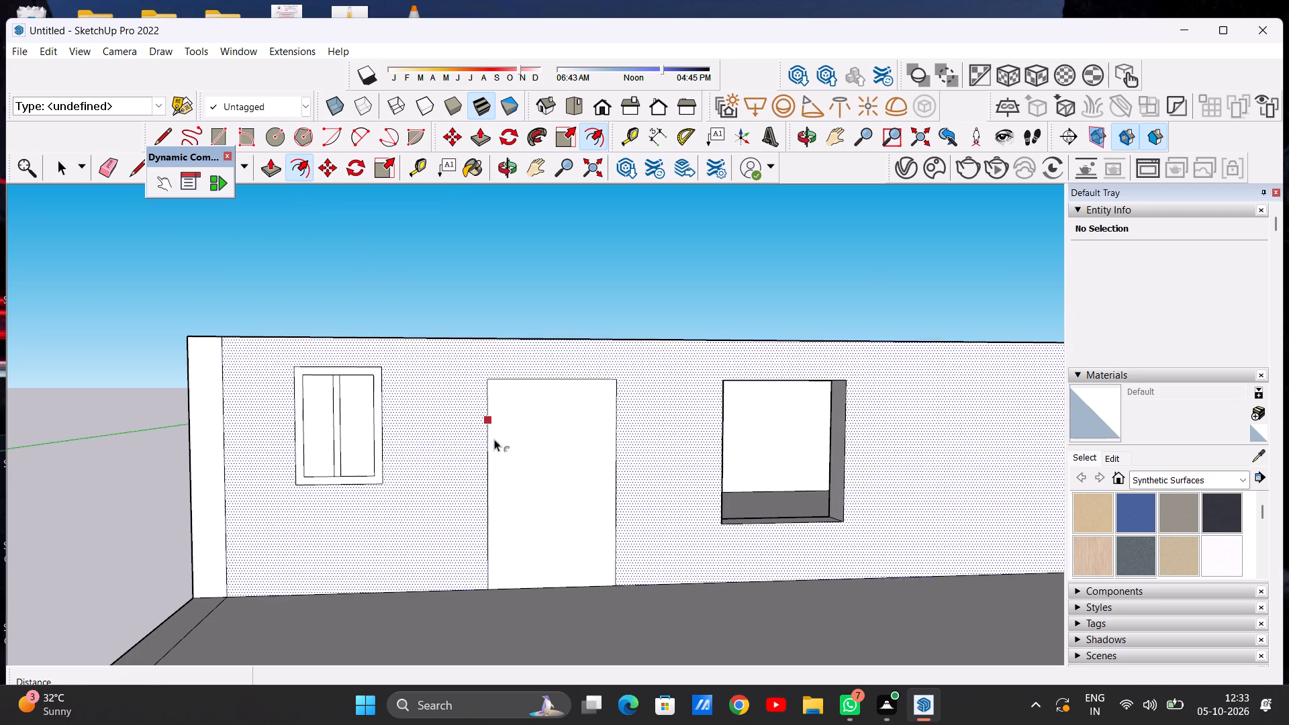
{"action": "left_click", "coordinate": [528, 391]}
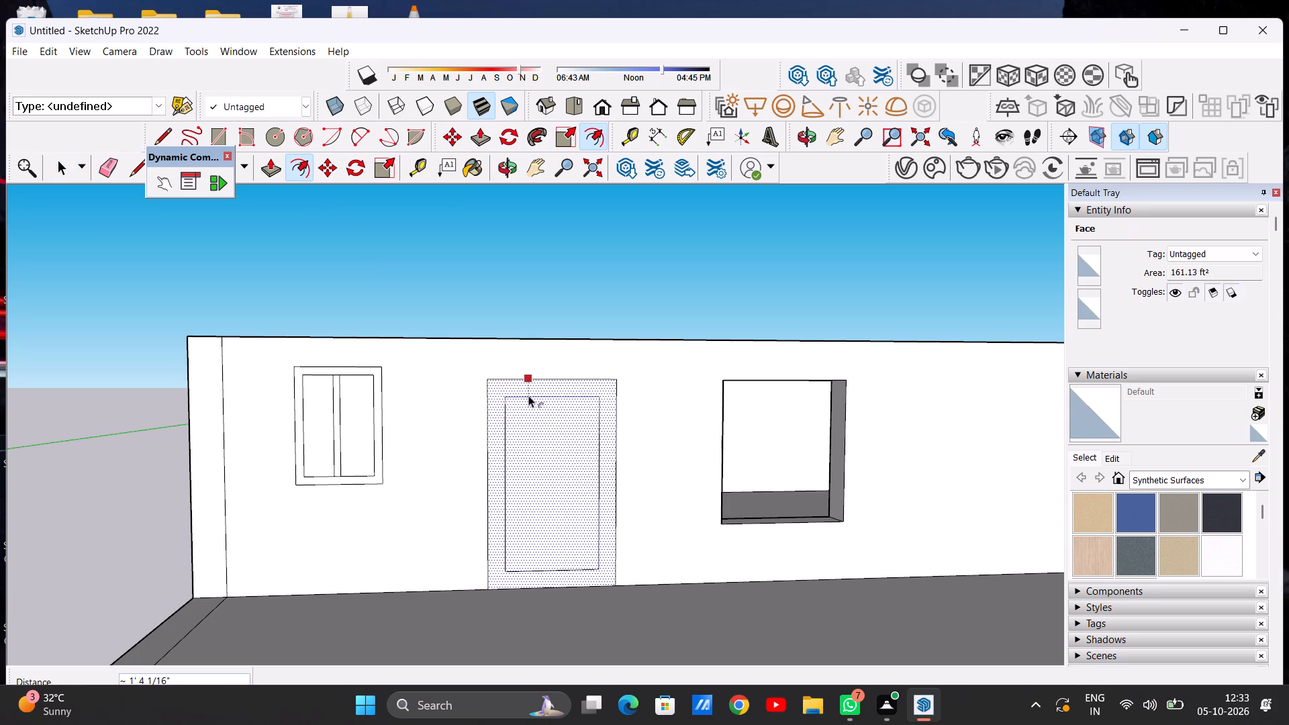
{"action": "left_click", "coordinate": [530, 395]}
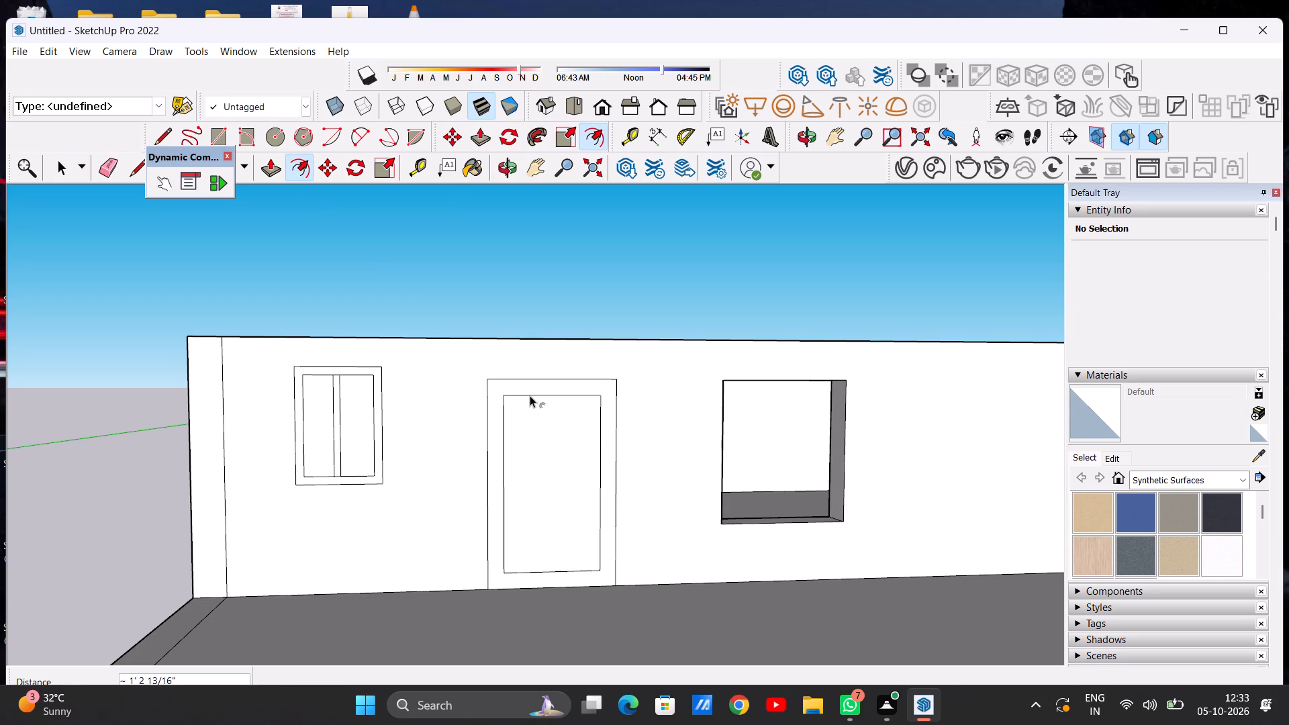
{"action": "key", "text": "space"}
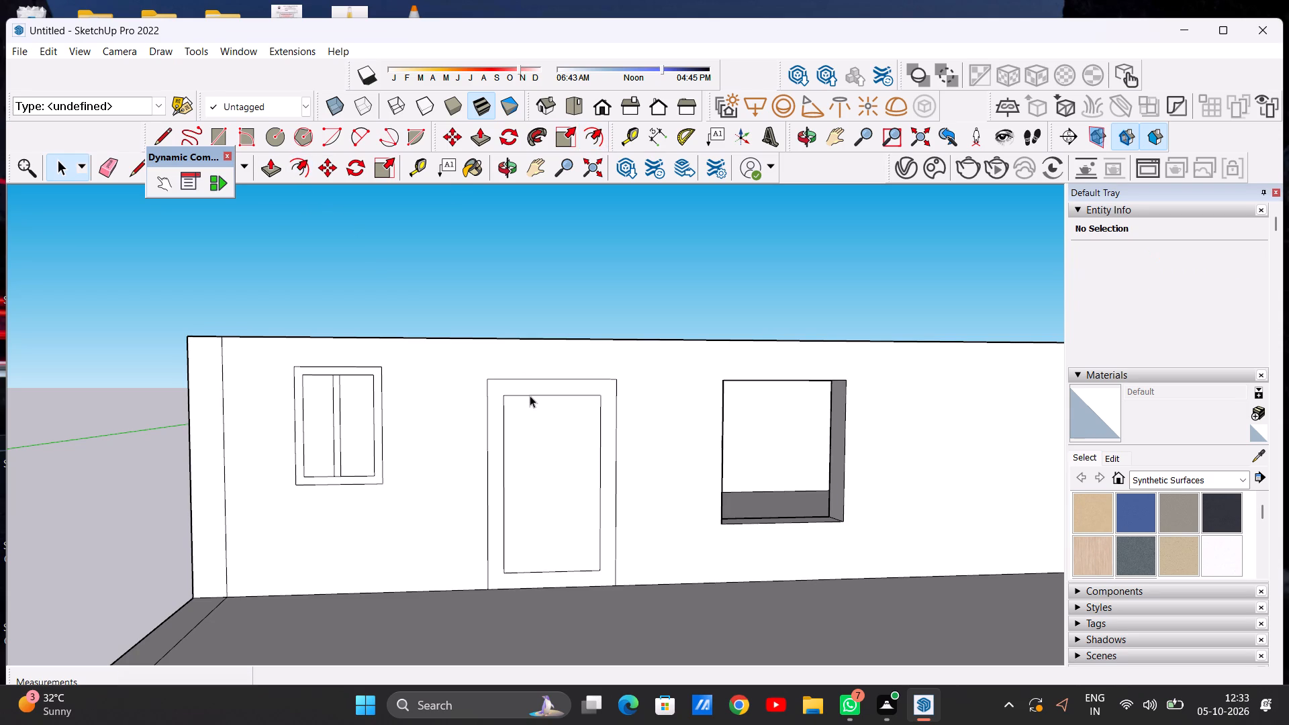
Draw a line about 10' 2 1/8" long along the top outer edge of the window opening beside the door to fill it with a face.
{"action": "scroll", "coordinate": [482, 545], "scroll_direction": "down", "scroll_amount": 11}
{"action": "scroll", "coordinate": [649, 501], "scroll_direction": "up", "scroll_amount": 2}
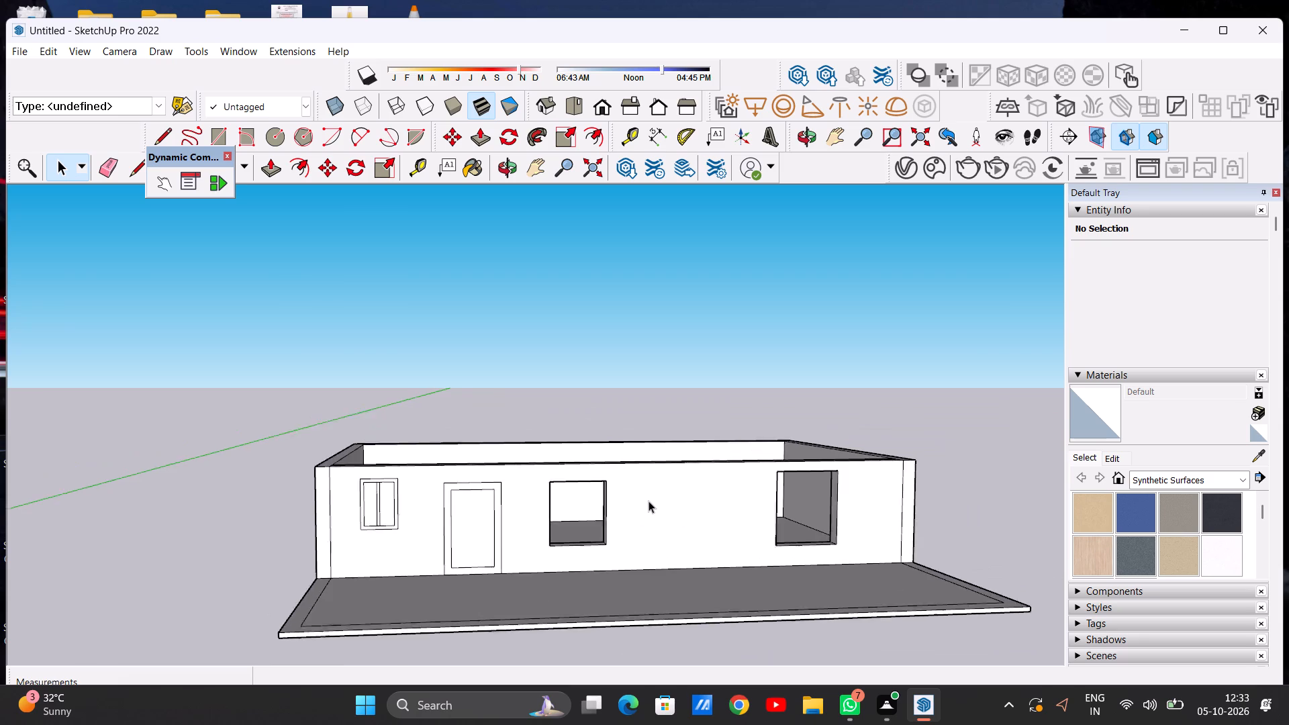
{"action": "scroll", "coordinate": [649, 501], "scroll_direction": "up", "scroll_amount": 4}
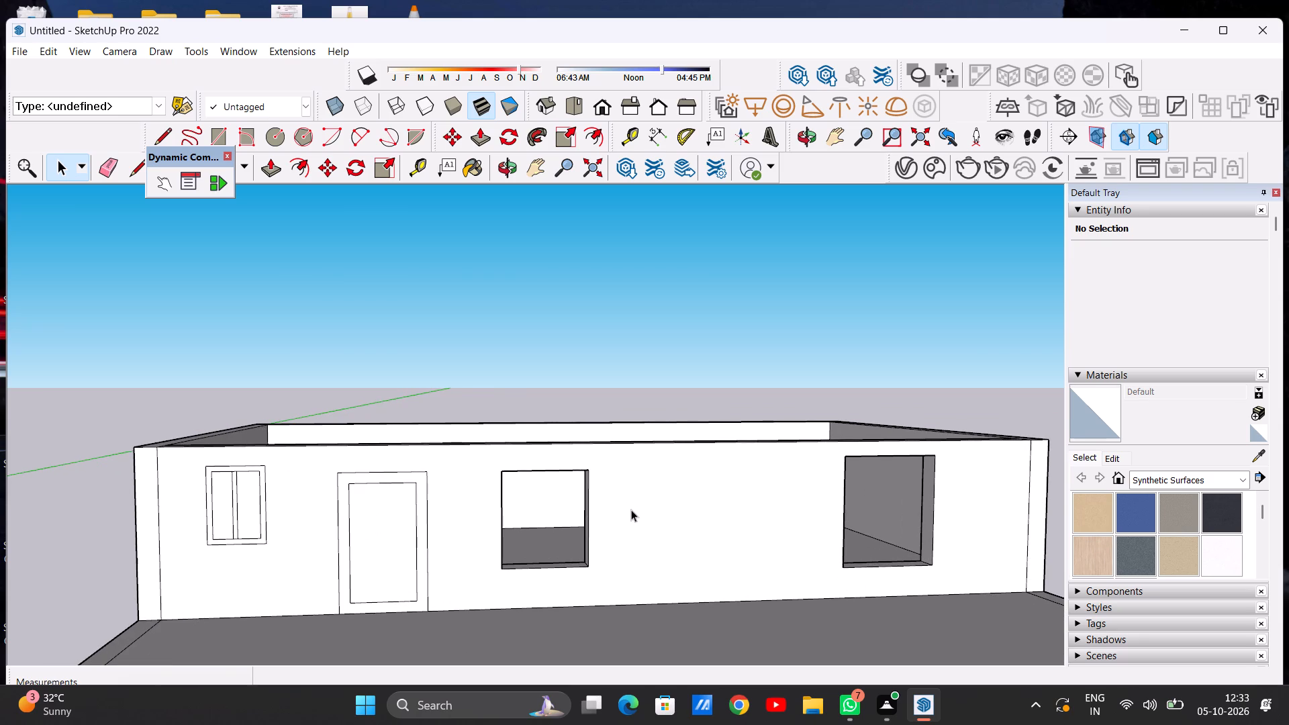
{"action": "scroll", "coordinate": [637, 510], "scroll_direction": "up", "scroll_amount": 4}
{"action": "middle_click_drag", "start_coordinate": [606, 538], "coordinate": [599, 515]}
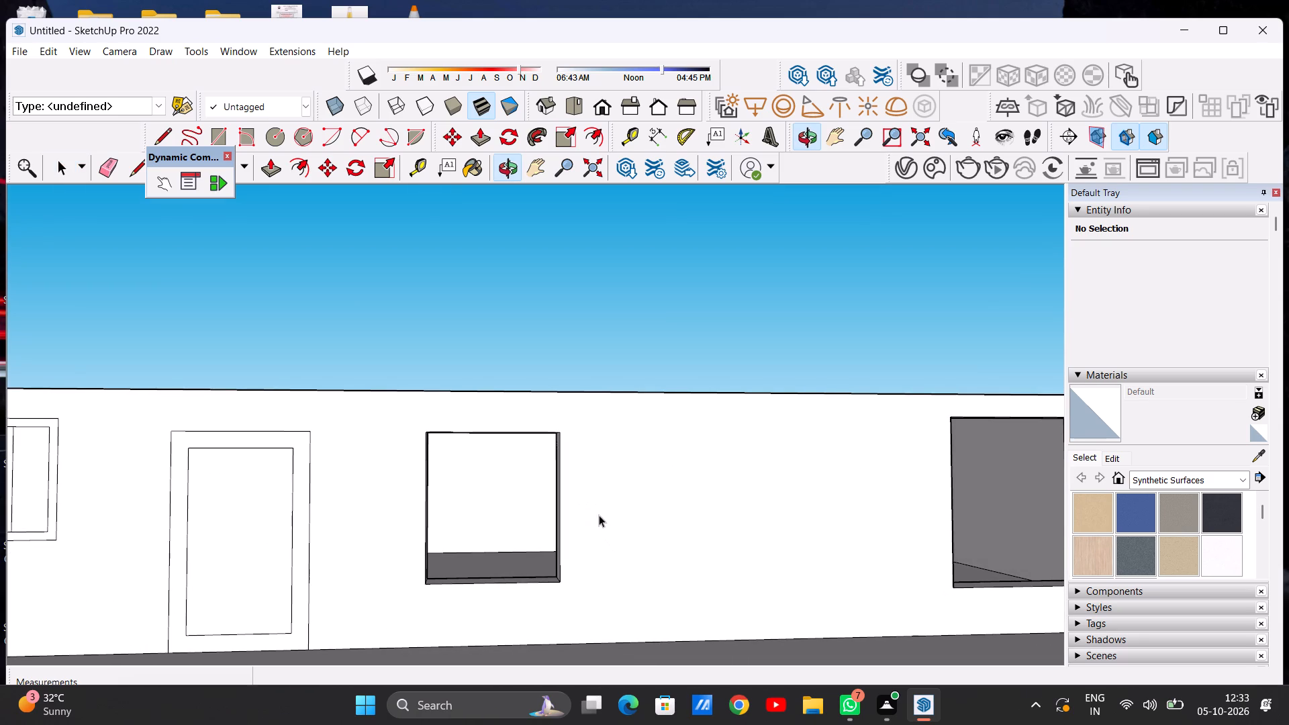
{"action": "key", "text": "l"}
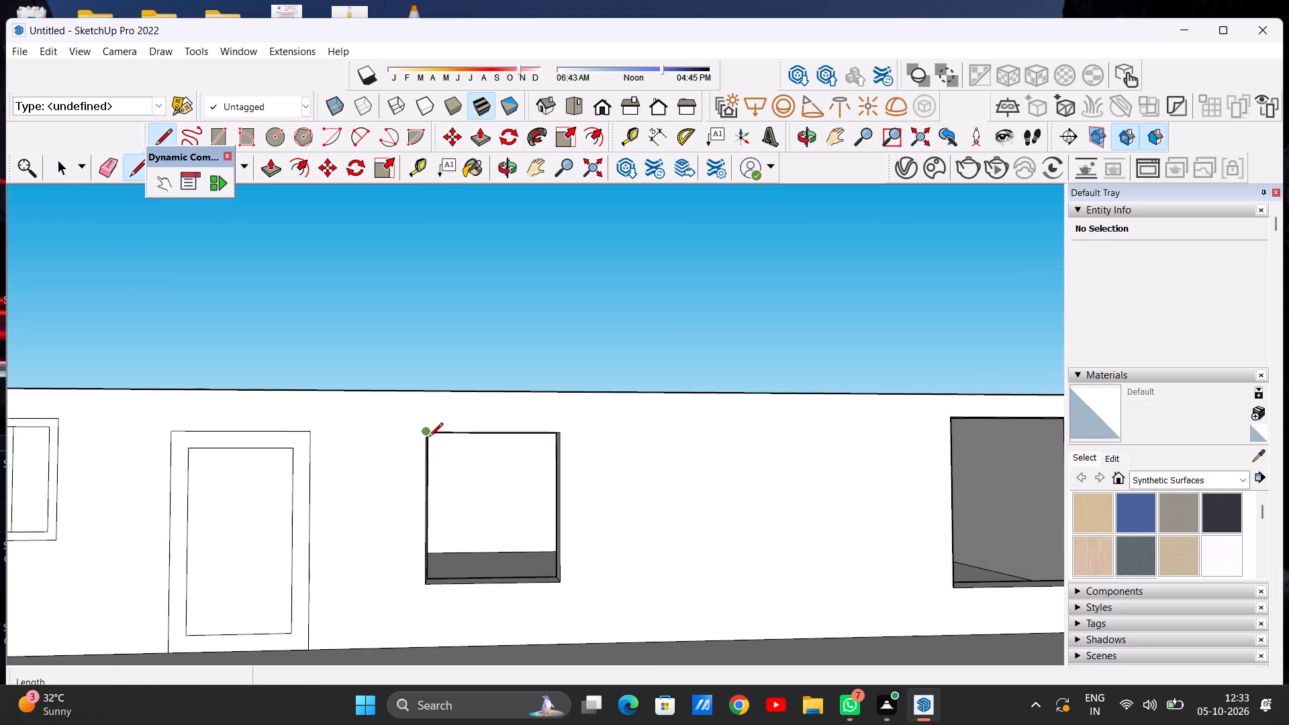
{"action": "left_click", "coordinate": [429, 438]}
{"action": "left_click", "coordinate": [557, 437]}
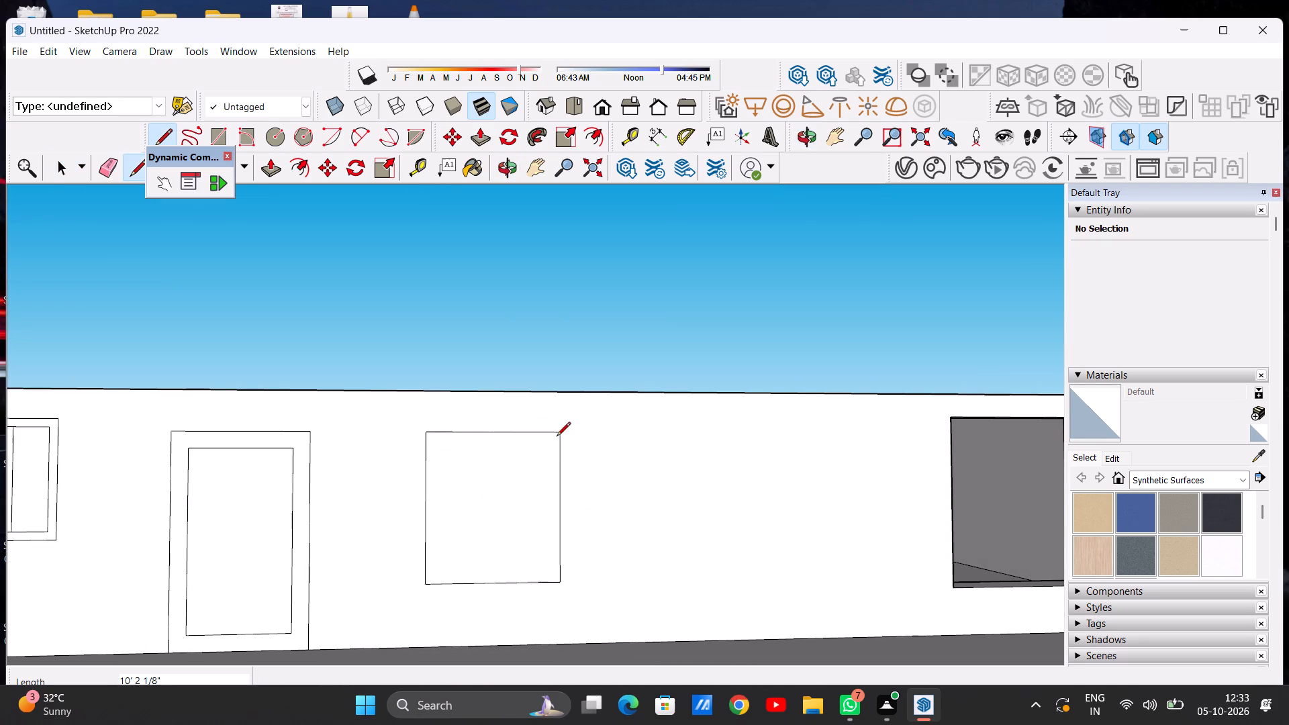
{"action": "key", "text": "space"}
Offset the outline of the window face beside the door inward by about 11 1/8" to form a frame border.
{"action": "left_click", "coordinate": [299, 173]}
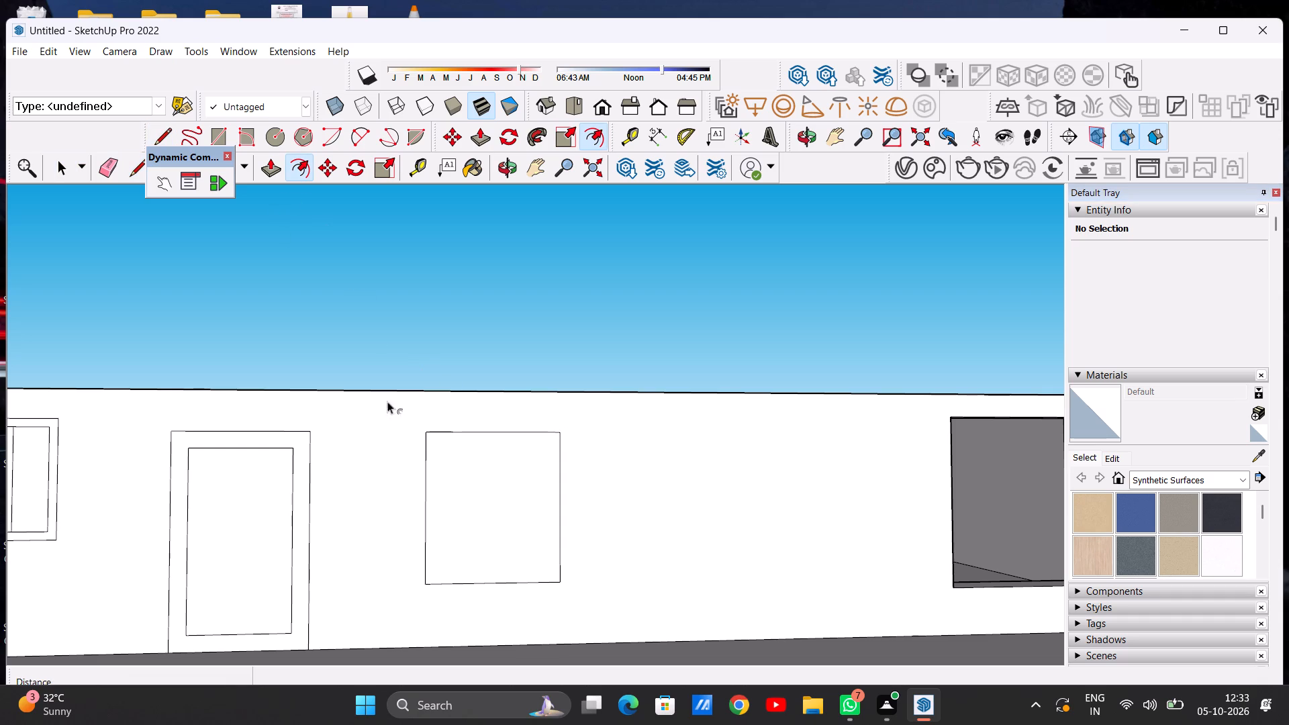
{"action": "left_click", "coordinate": [466, 437]}
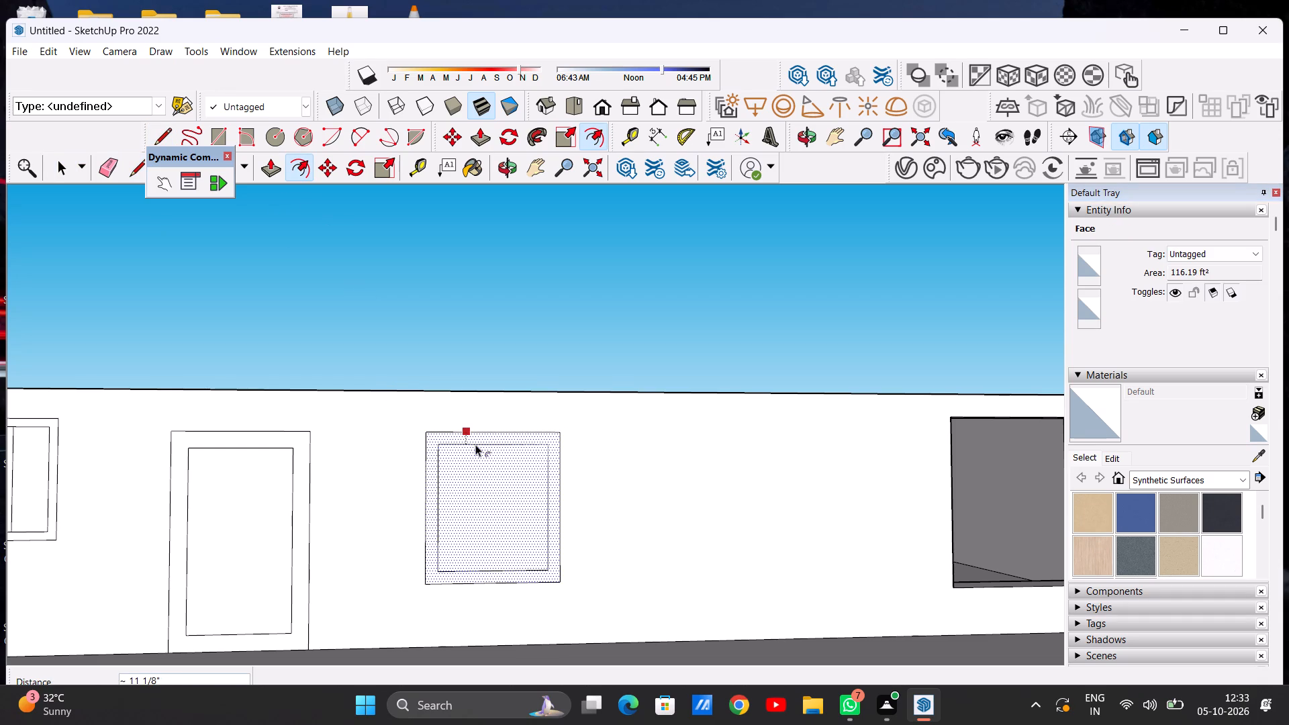
{"action": "left_click", "coordinate": [475, 444]}
{"action": "key", "text": "space"}
{"action": "key", "text": "space"}
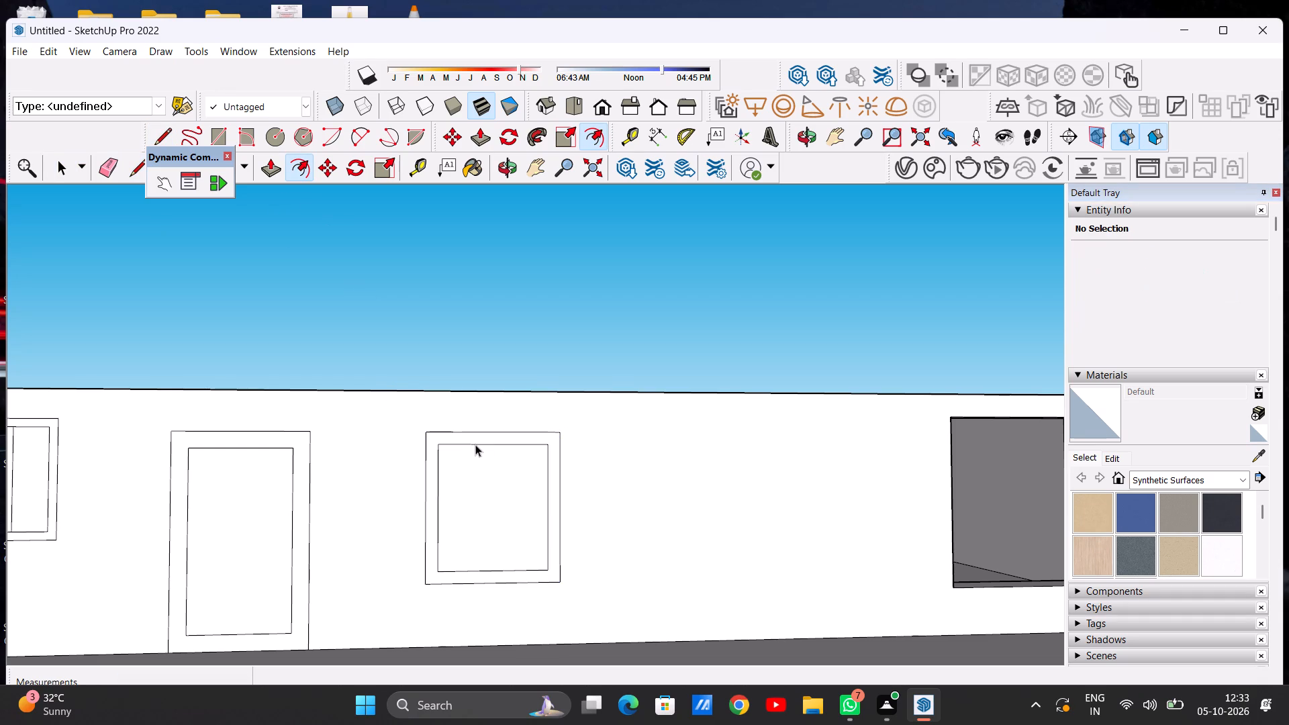
Draw two closely spaced vertical lines about 9' 6 3/4" long down the middle of that window's inner rectangle.
{"action": "key", "text": "l"}
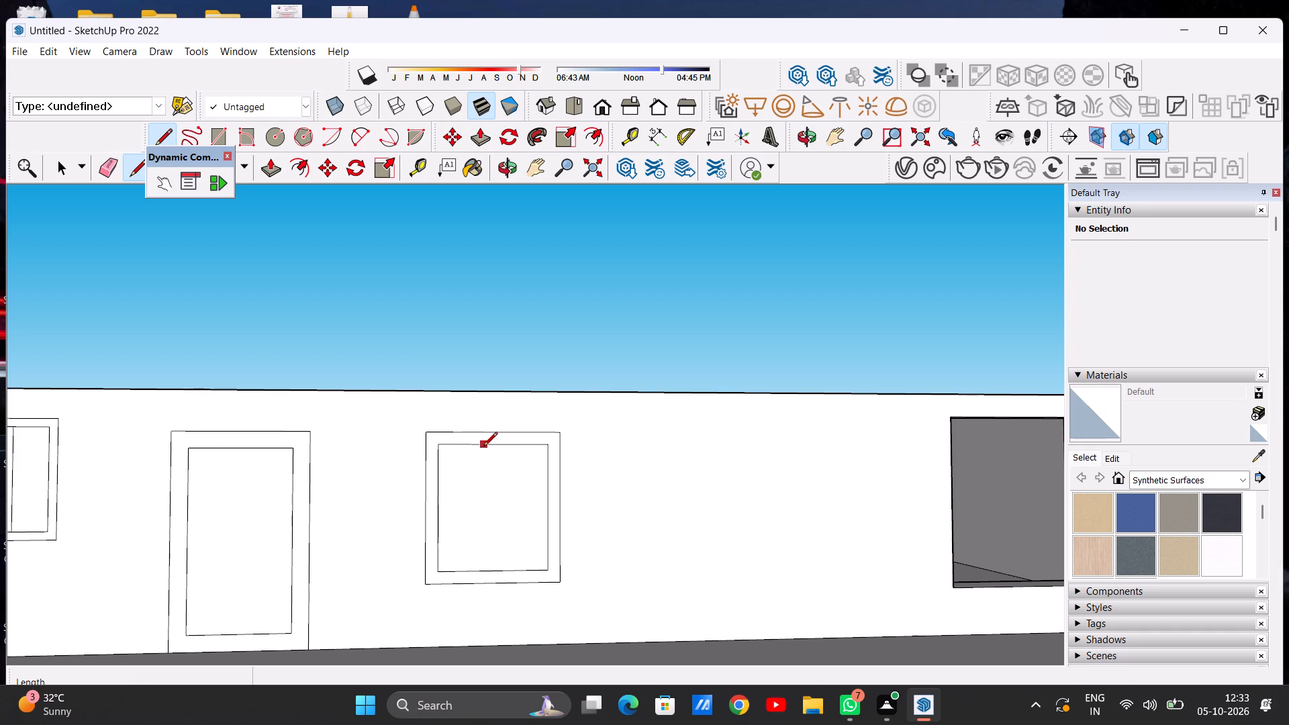
{"action": "left_click", "coordinate": [483, 447]}
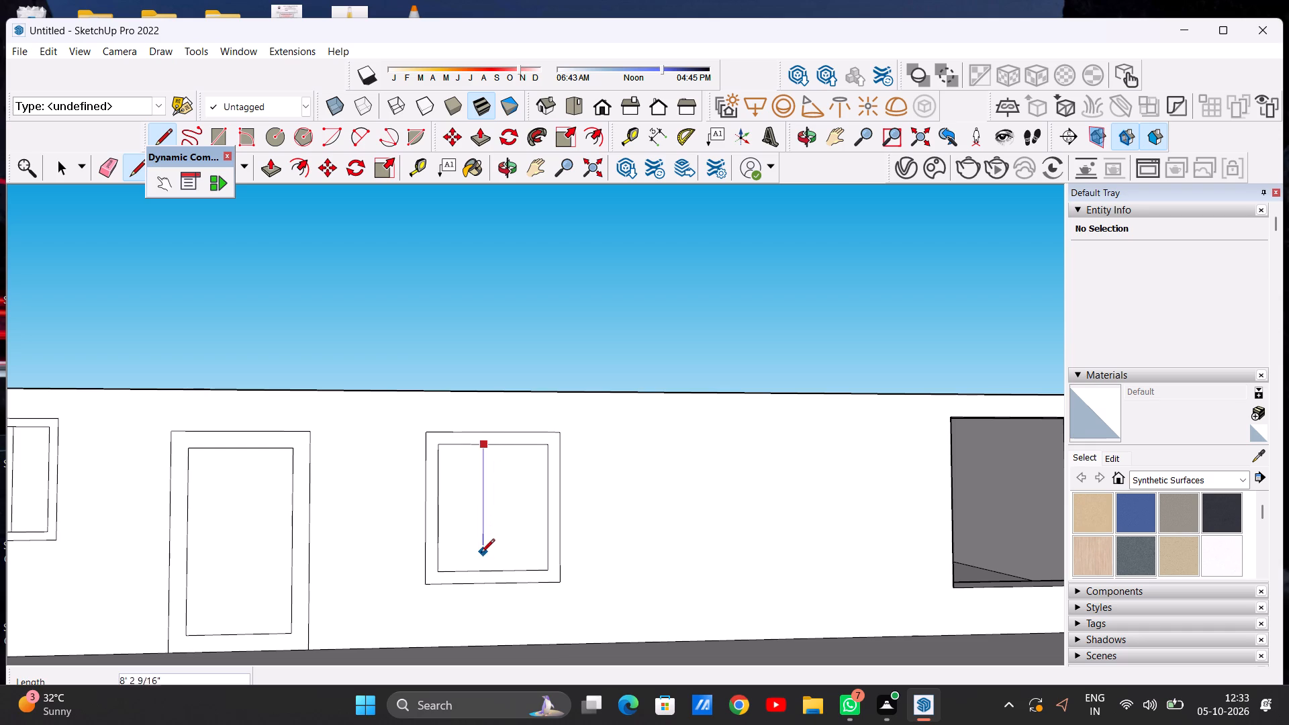
{"action": "left_click", "coordinate": [485, 569]}
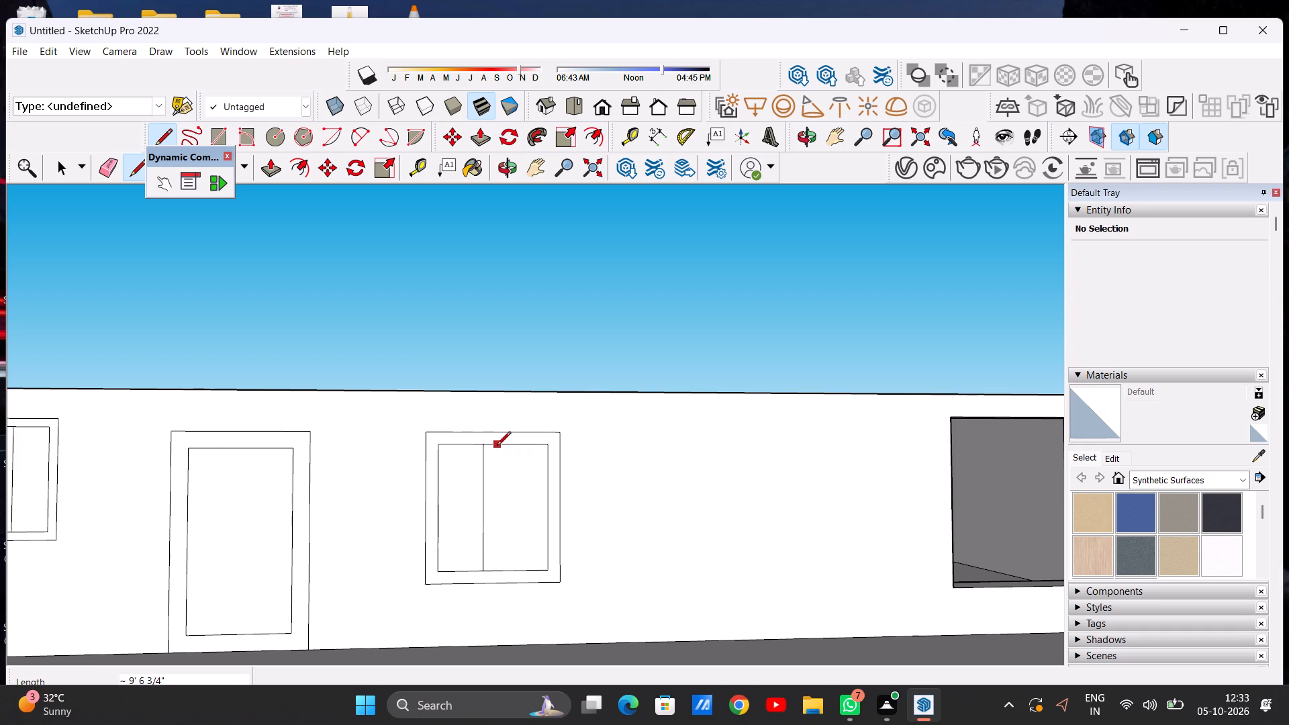
{"action": "left_click", "coordinate": [497, 446]}
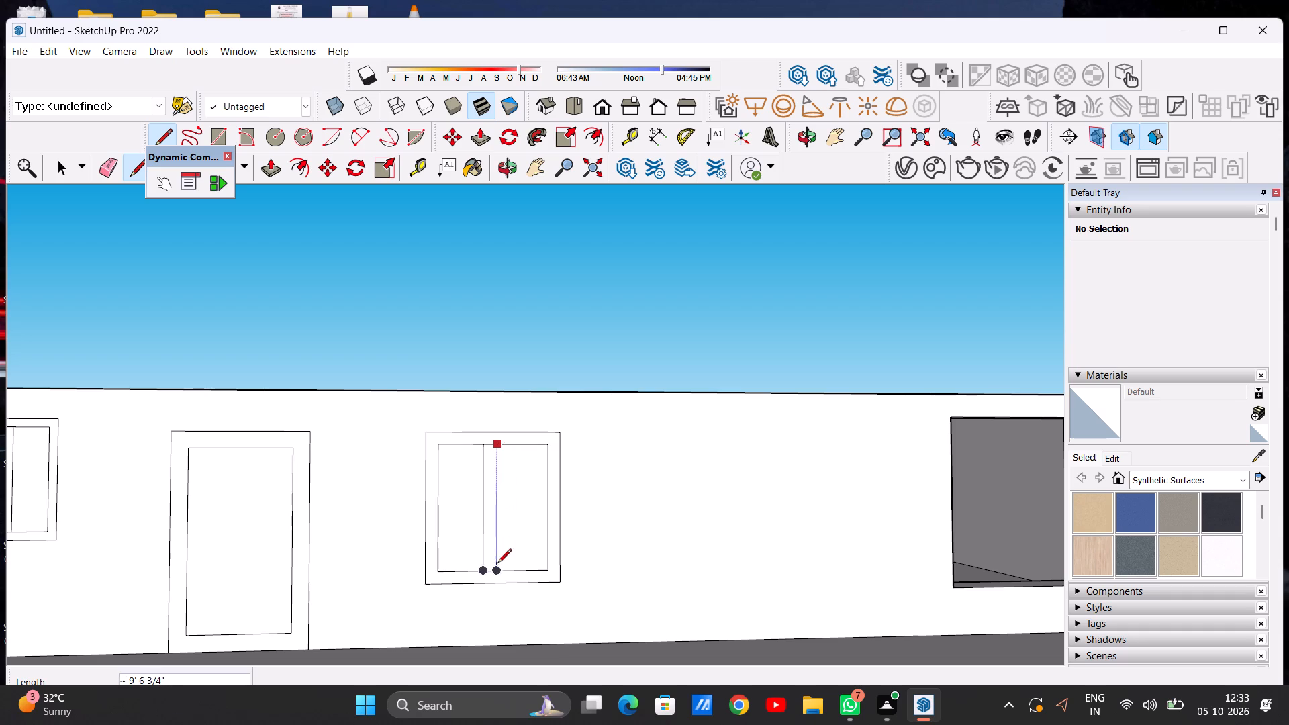
{"action": "left_click", "coordinate": [497, 567]}
{"action": "key", "text": "space"}
Draw a line about 11' 7 13/16" long along the rightmost window opening's top outer edge to fill it with a face.
{"action": "scroll", "coordinate": [462, 547], "scroll_direction": "down", "scroll_amount": 13}
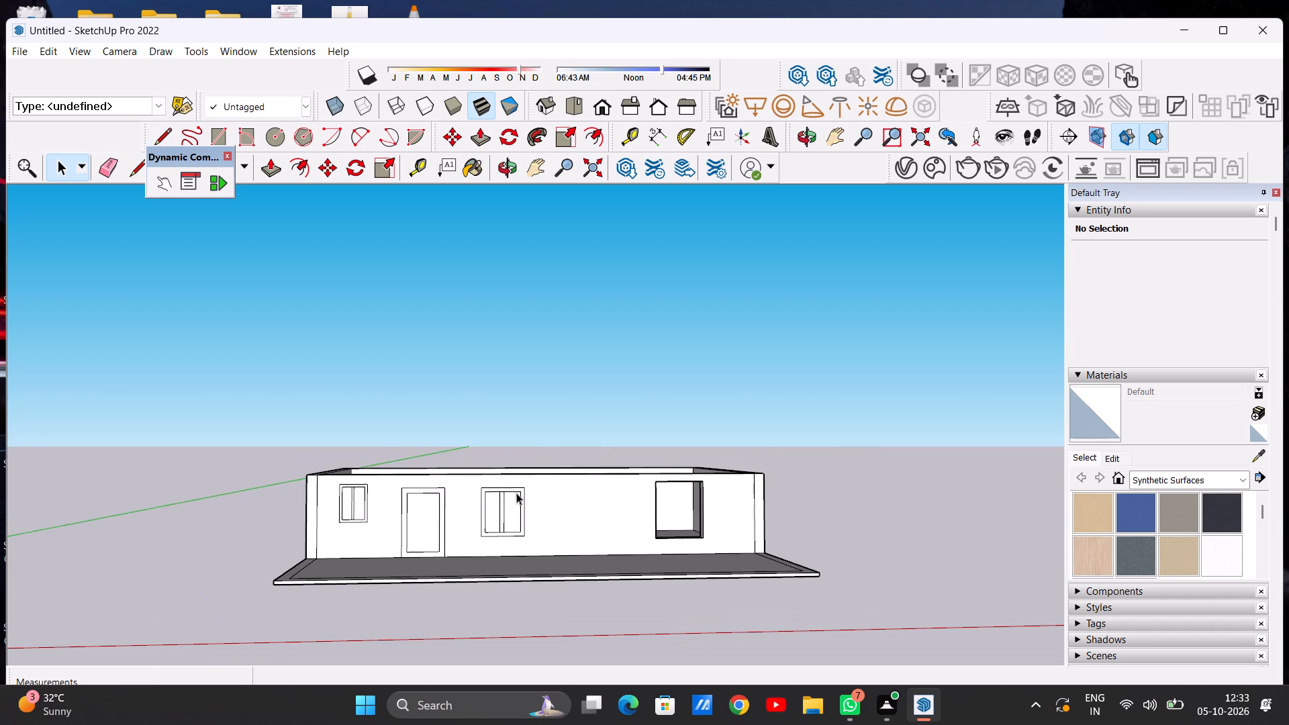
{"action": "scroll", "coordinate": [667, 520], "scroll_direction": "up", "scroll_amount": 6}
{"action": "scroll", "coordinate": [202, 526], "scroll_direction": "down", "scroll_amount": 5}
{"action": "middle_click_drag", "start_coordinate": [368, 501], "coordinate": [254, 560]}
{"action": "scroll", "coordinate": [518, 517], "scroll_direction": "up", "scroll_amount": 8}
{"action": "scroll", "coordinate": [505, 516], "scroll_direction": "down", "scroll_amount": 5}
{"action": "scroll", "coordinate": [505, 516], "scroll_direction": "up", "scroll_amount": 2}
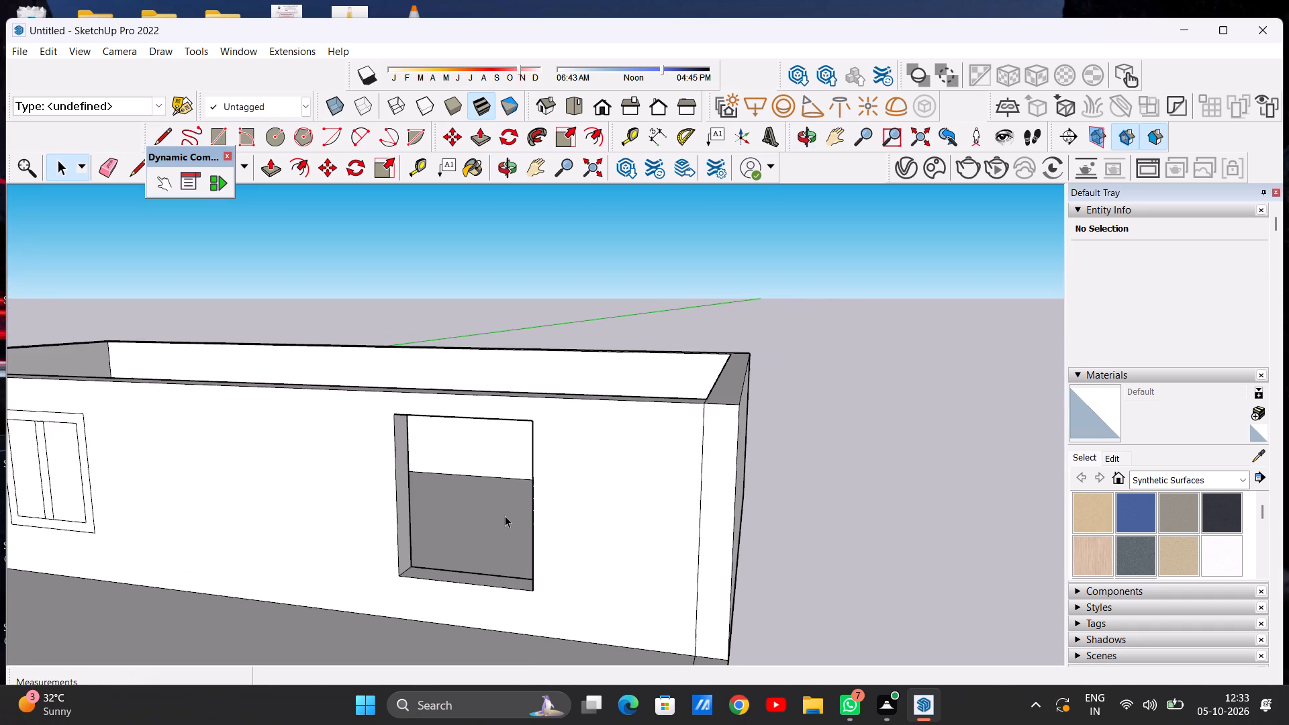
{"action": "key", "text": "l"}
{"action": "left_click", "coordinate": [391, 412]}
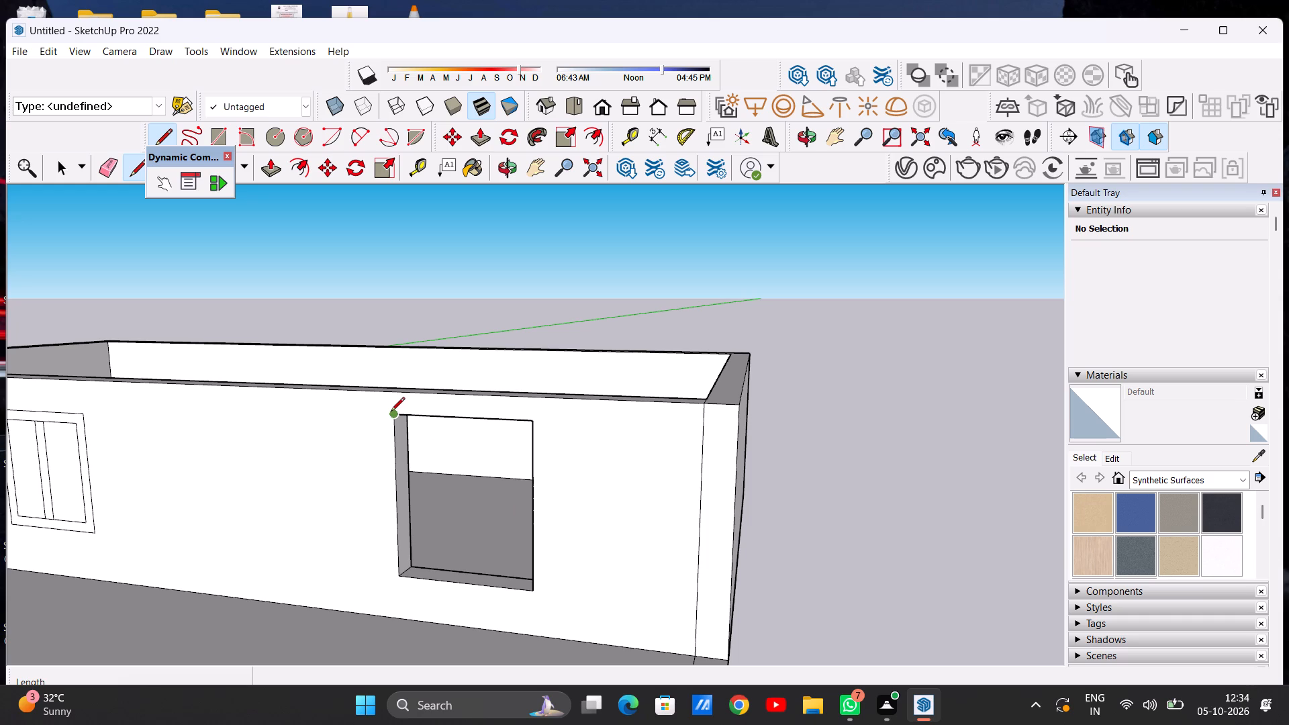
{"action": "left_click", "coordinate": [534, 424]}
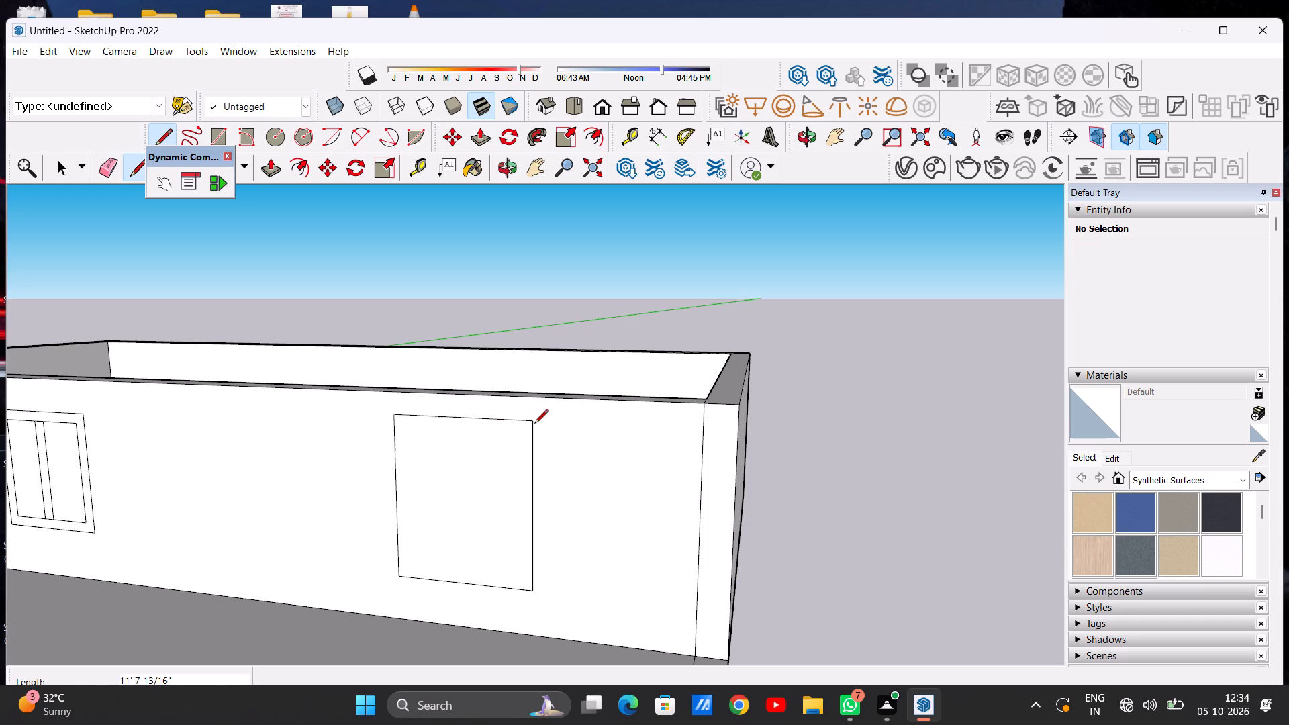
{"action": "key", "text": "space"}
Offset the rightmost window face's outline inward by about 1' 1" to form a frame border.
{"action": "scroll", "coordinate": [375, 463], "scroll_direction": "down", "scroll_amount": 6}
{"action": "middle_click_drag", "start_coordinate": [371, 483], "coordinate": [492, 457]}
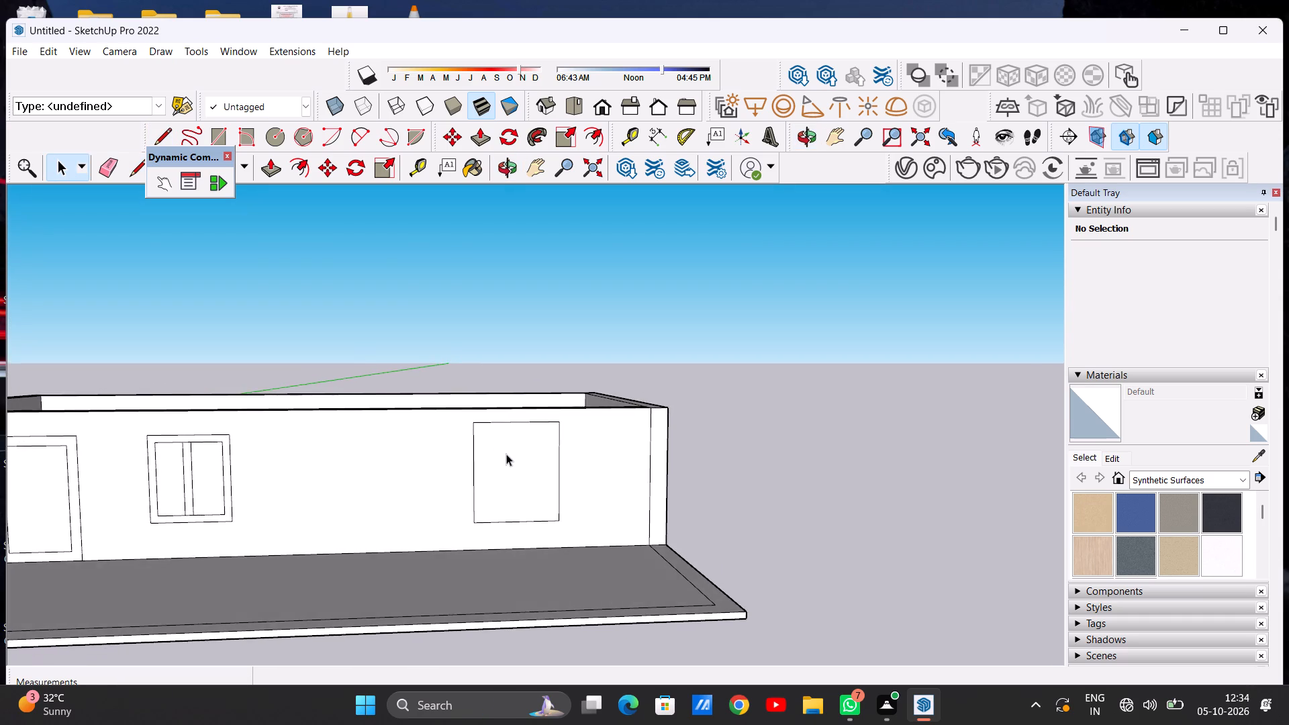
{"action": "scroll", "coordinate": [506, 452], "scroll_direction": "up", "scroll_amount": 6}
{"action": "left_click", "coordinate": [305, 169]}
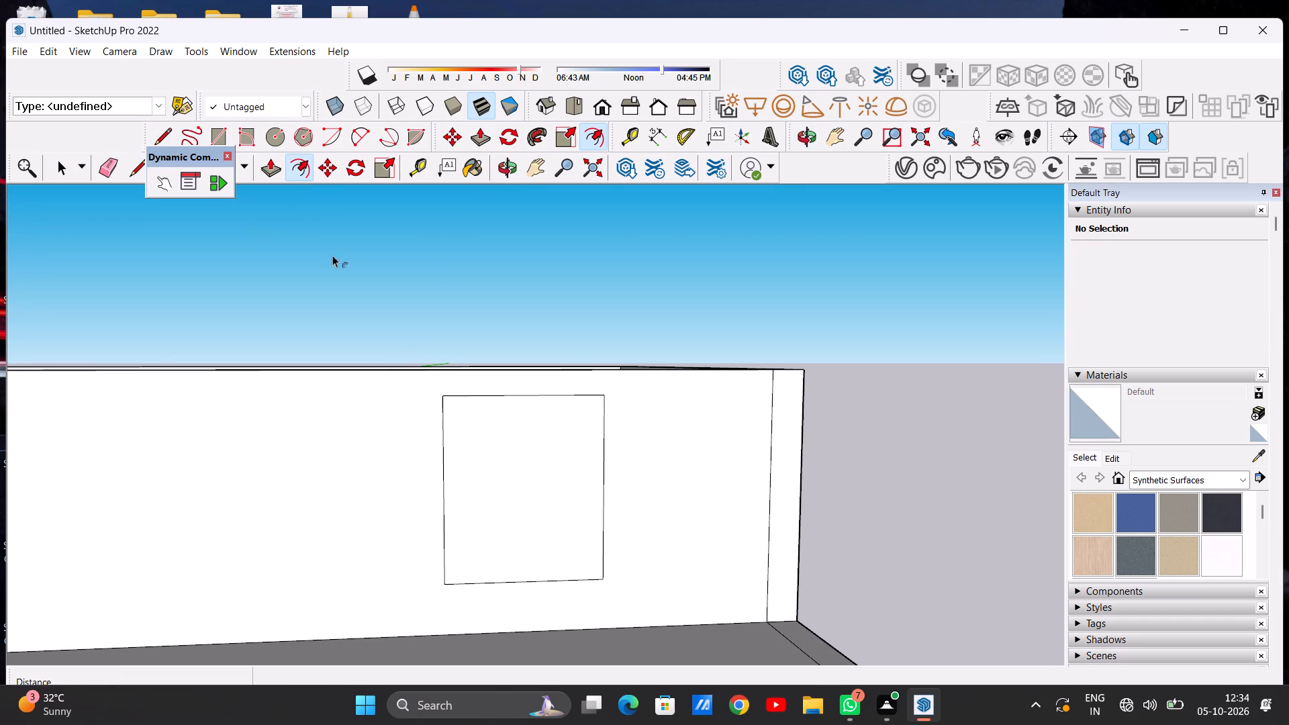
{"action": "left_click", "coordinate": [480, 420]}
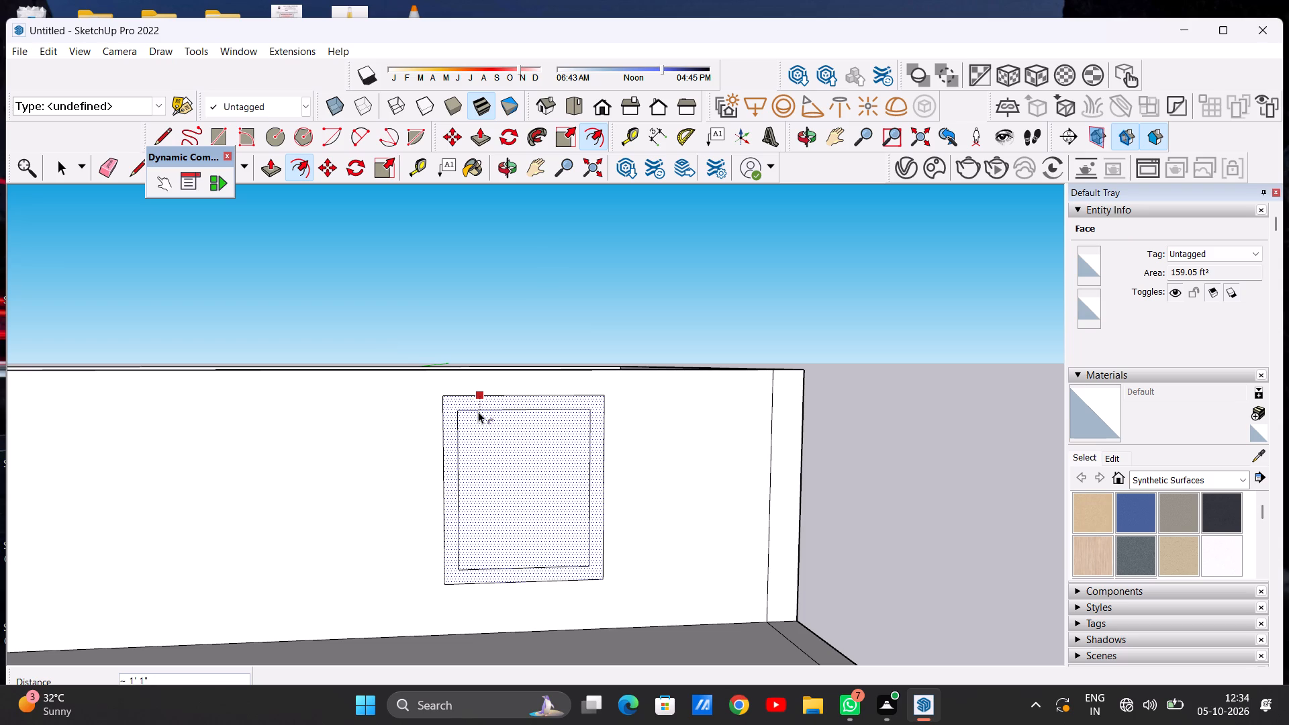
{"action": "left_click", "coordinate": [478, 412]}
{"action": "key", "text": "space"}
Draw two closely spaced vertical lines about 11' 4 11/16" long down the middle of the rightmost window's inner rectangle.
{"action": "scroll", "coordinate": [314, 500], "scroll_direction": "down", "scroll_amount": 4}
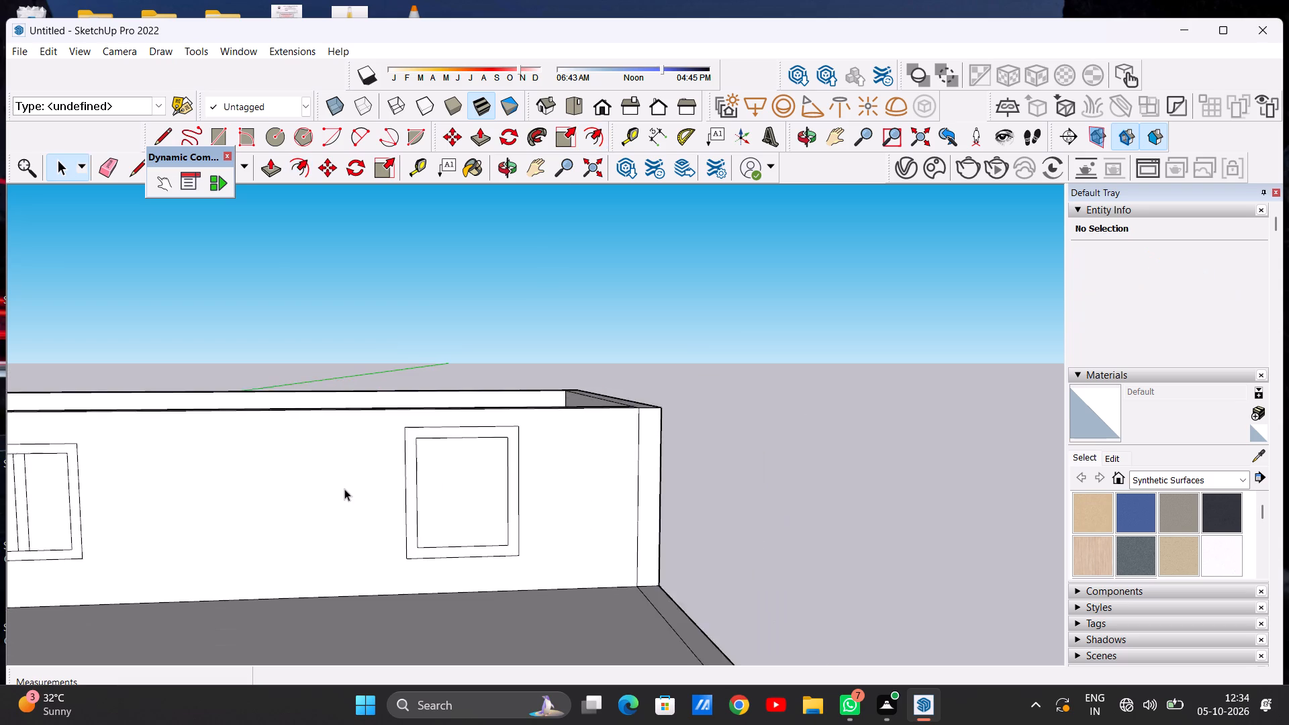
{"action": "scroll", "coordinate": [344, 489], "scroll_direction": "down", "scroll_amount": 12}
{"action": "scroll", "coordinate": [175, 511], "scroll_direction": "up", "scroll_amount": 6}
{"action": "scroll", "coordinate": [174, 511], "scroll_direction": "down", "scroll_amount": 6}
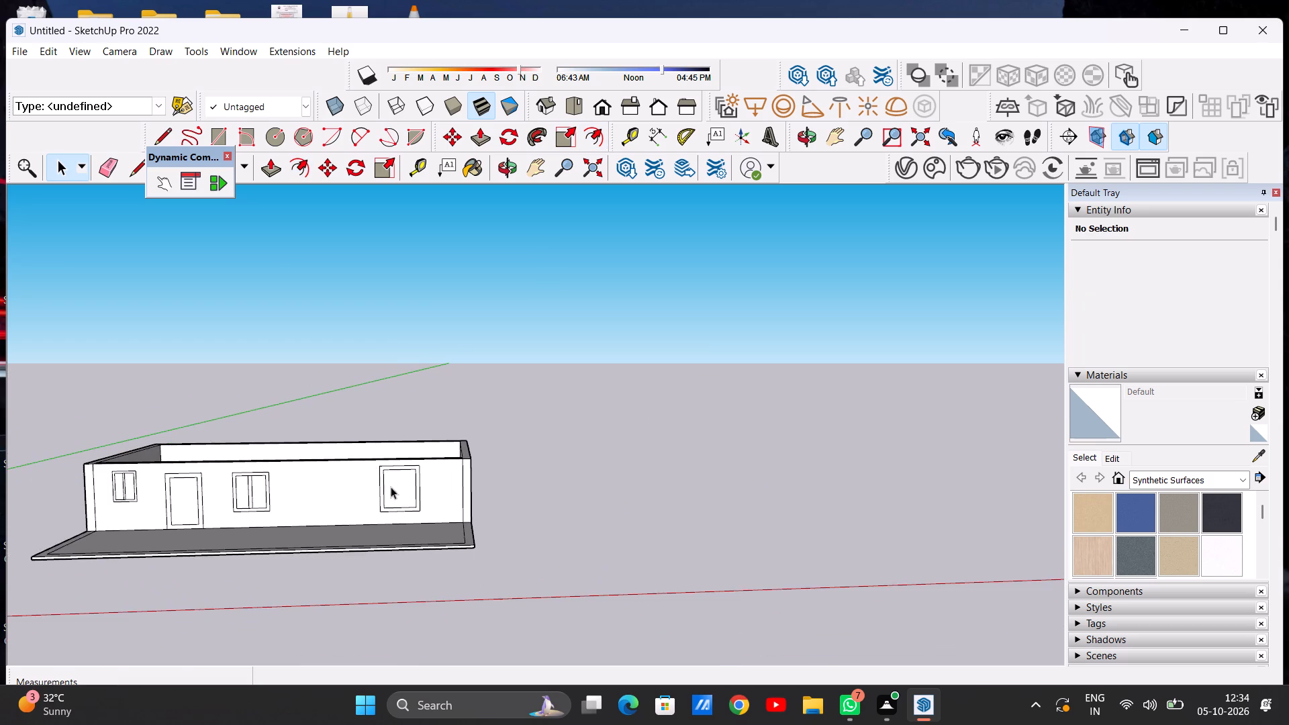
{"action": "scroll", "coordinate": [389, 506], "scroll_direction": "up", "scroll_amount": 17}
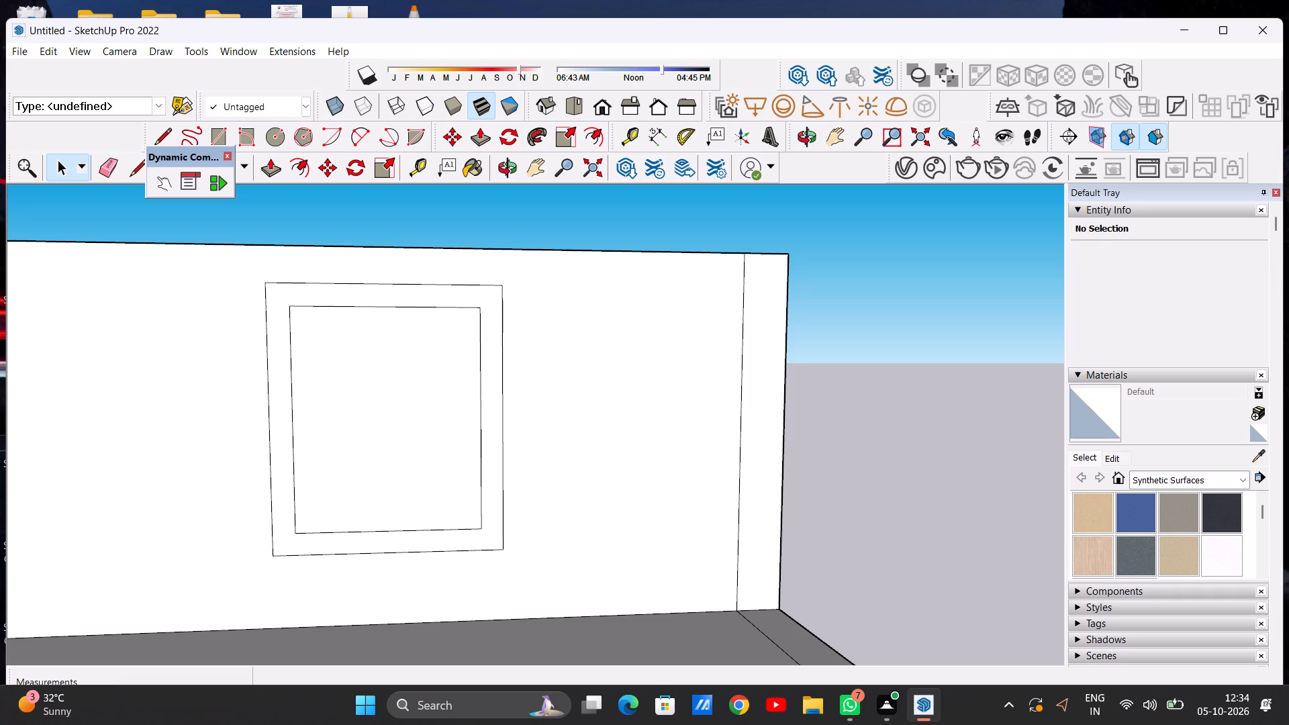
{"action": "key", "text": "l"}
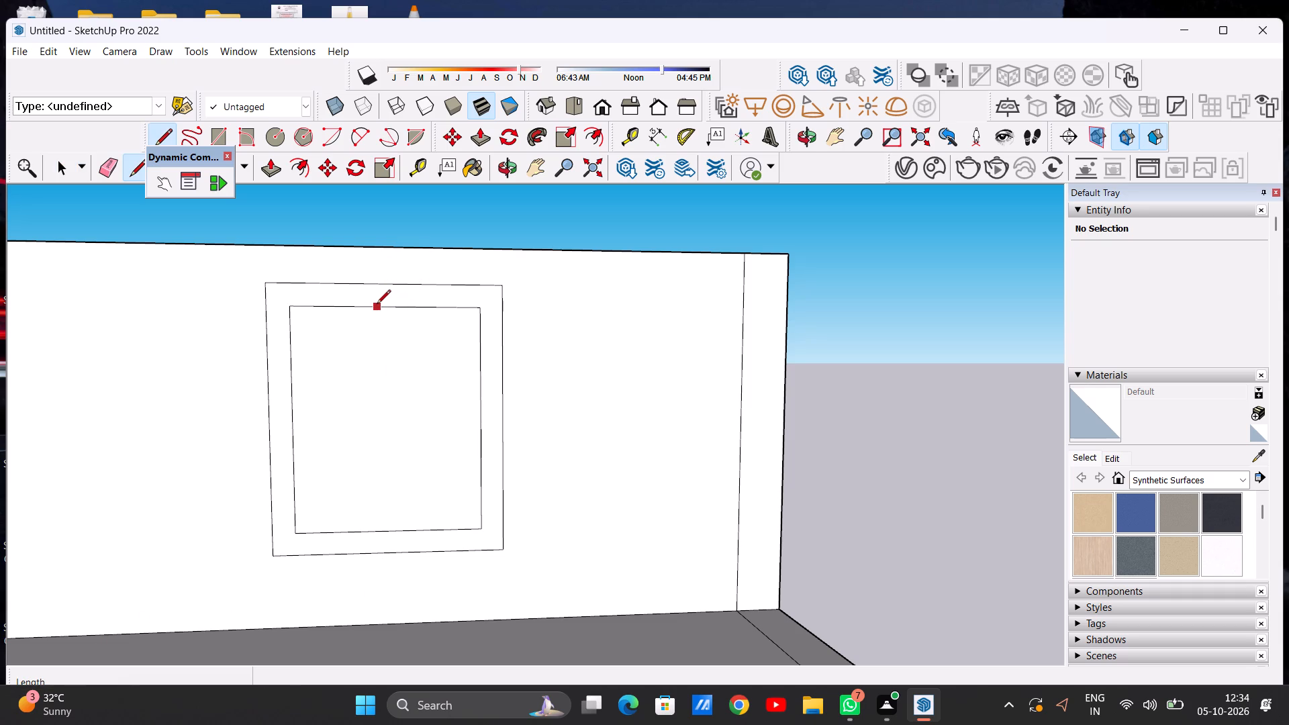
{"action": "left_click", "coordinate": [376, 305]}
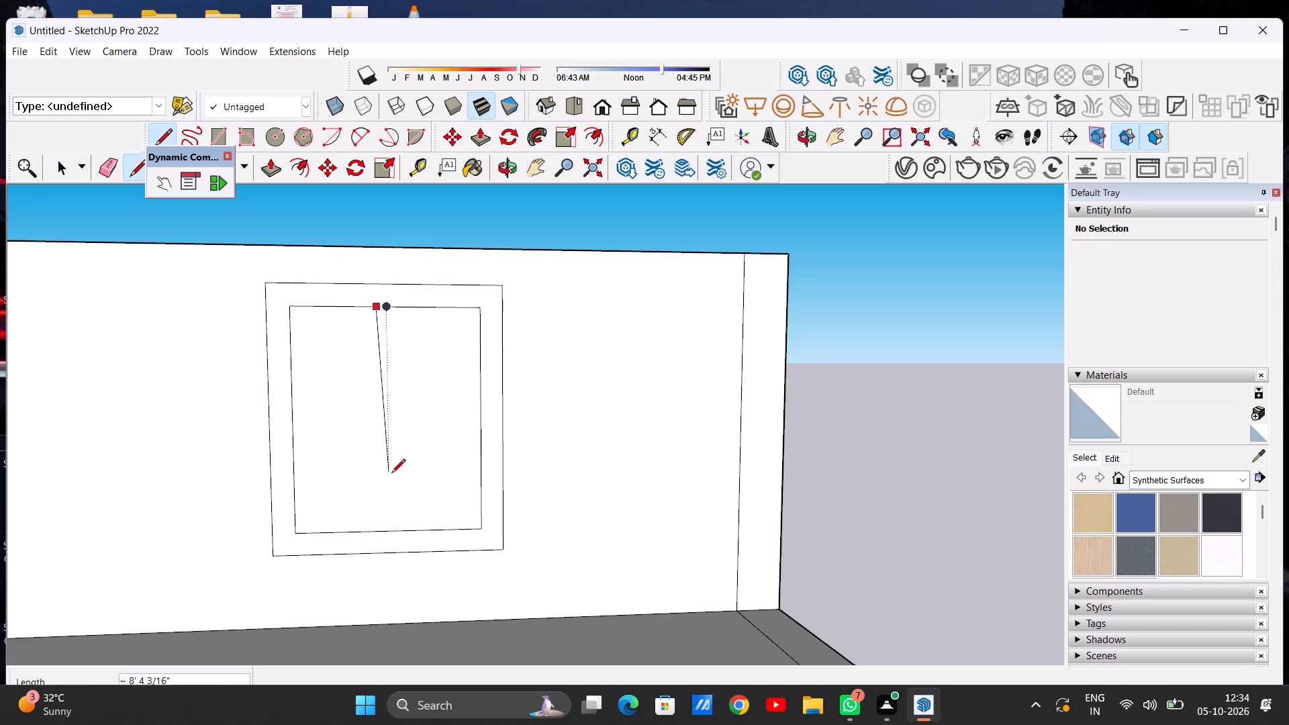
{"action": "left_click", "coordinate": [379, 532]}
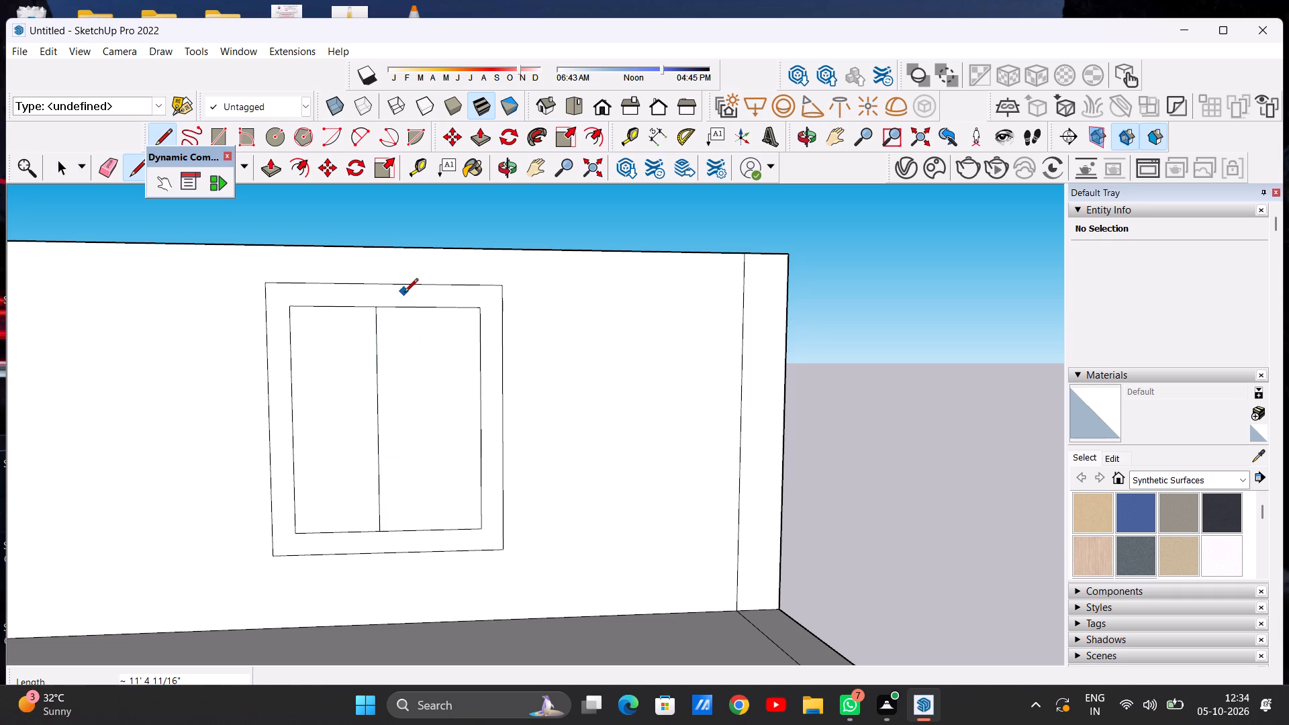
{"action": "left_click", "coordinate": [393, 310]}
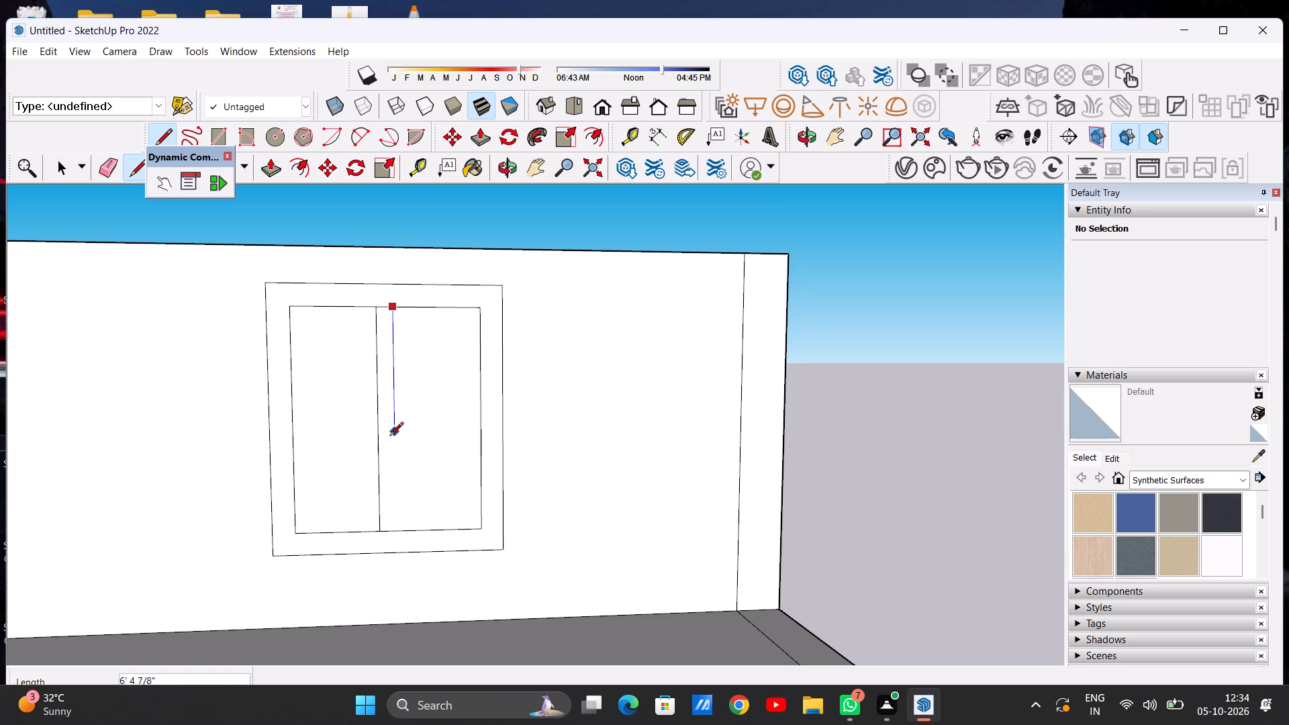
{"action": "left_click", "coordinate": [397, 532]}
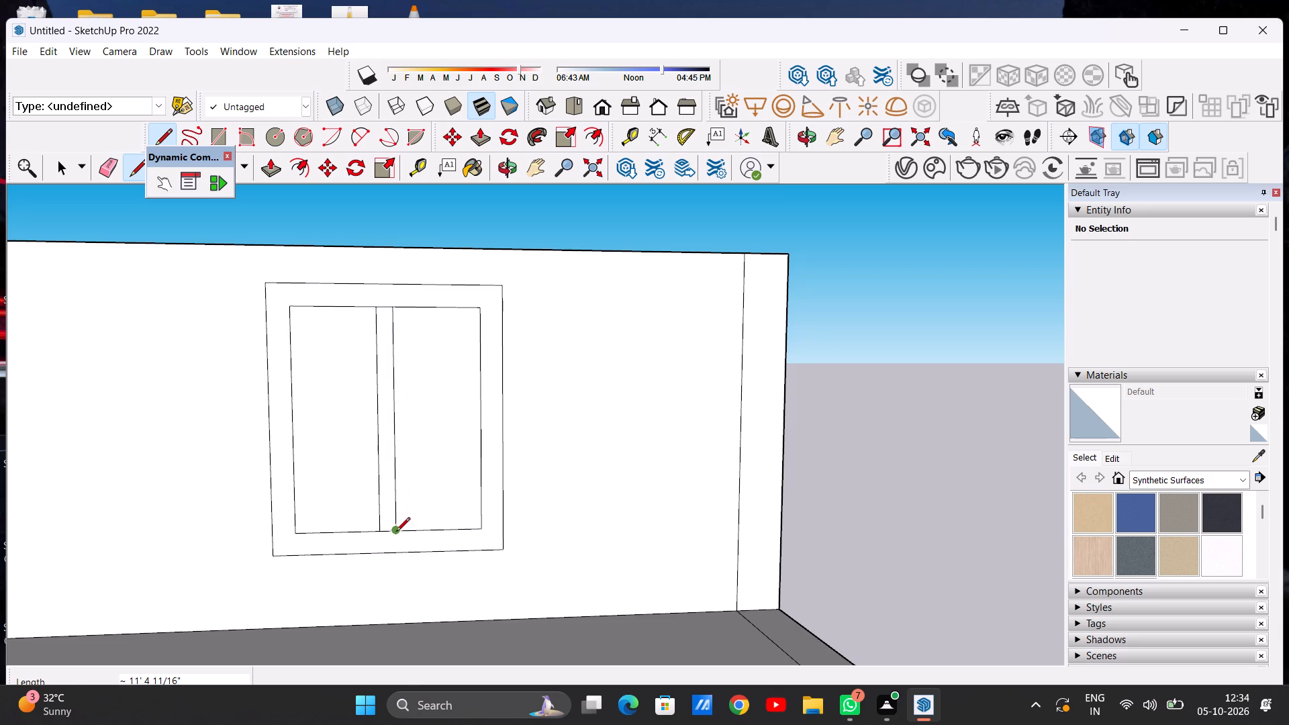
Examine the building's front wall and front slab area from several angles.
{"action": "key", "text": "space"}
{"action": "scroll", "coordinate": [514, 495], "scroll_direction": "down", "scroll_amount": 17}
{"action": "scroll", "coordinate": [457, 475], "scroll_direction": "up", "scroll_amount": 1}
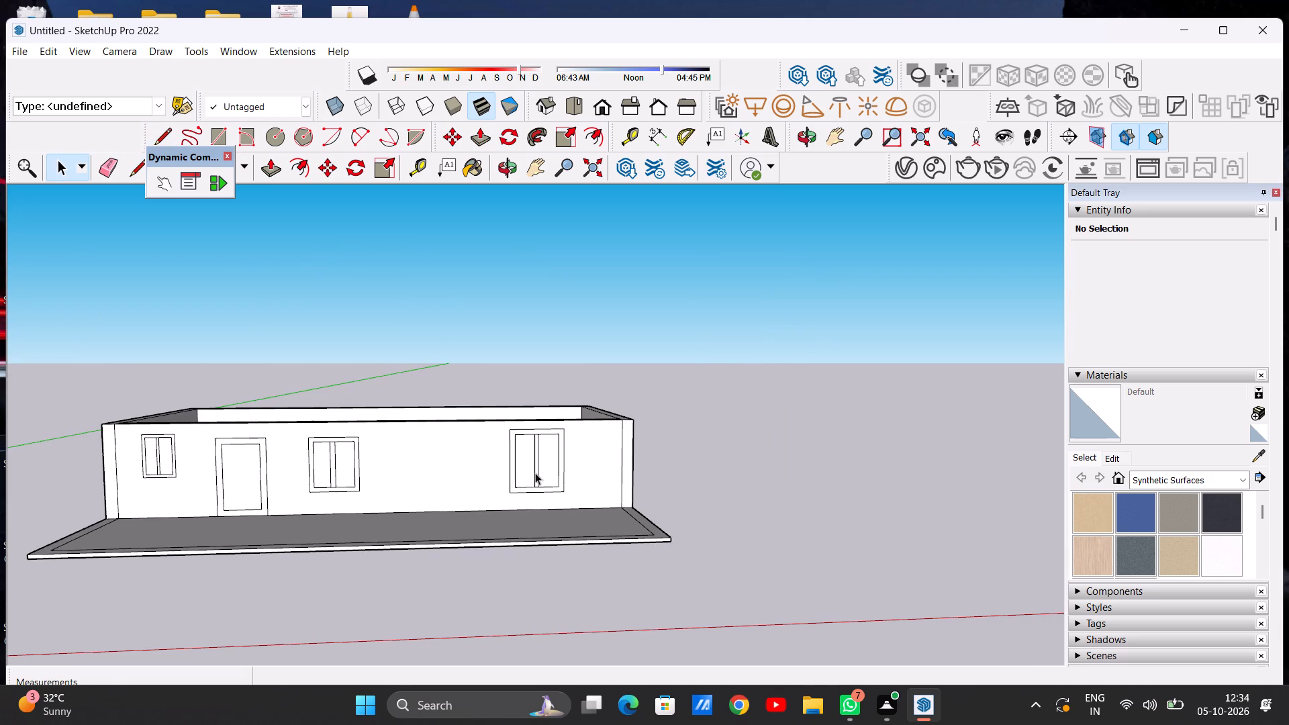
{"action": "scroll", "coordinate": [637, 467], "scroll_direction": "down", "scroll_amount": 5}
{"action": "middle_click_drag", "start_coordinate": [452, 471], "coordinate": [431, 663]}
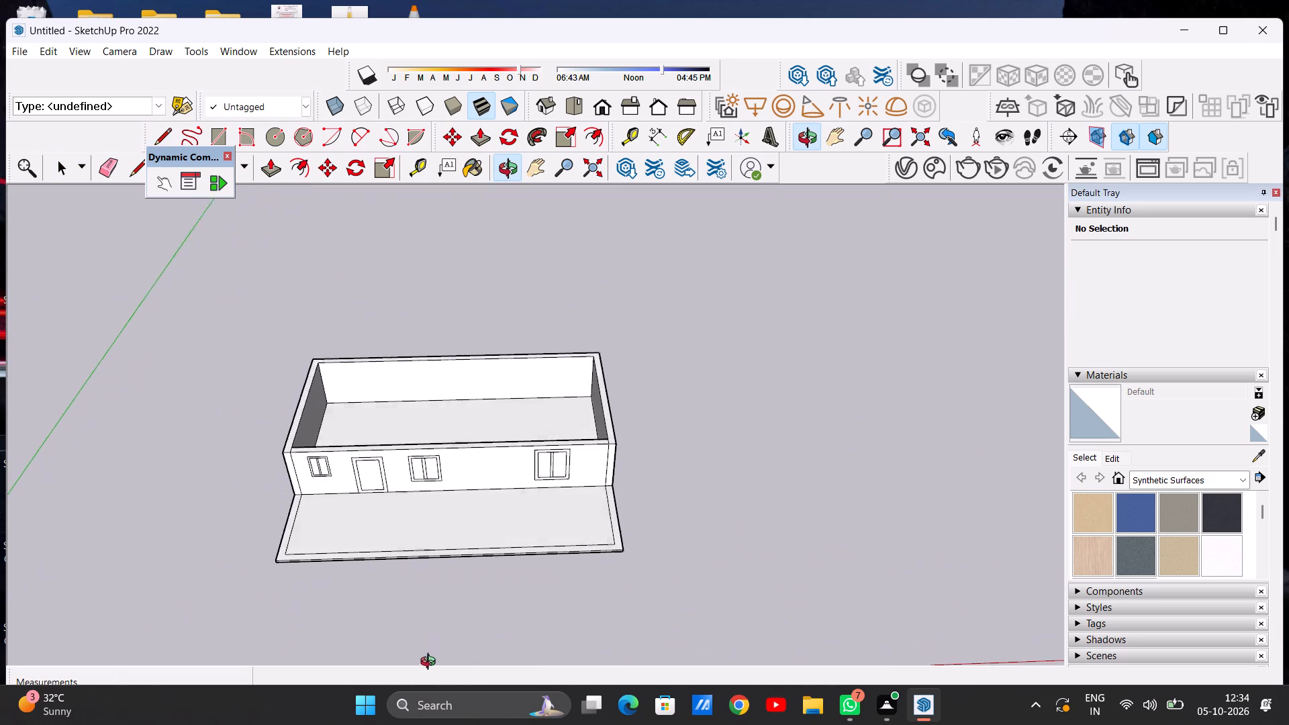
{"action": "middle_click_drag", "start_coordinate": [431, 663], "coordinate": [420, 644]}
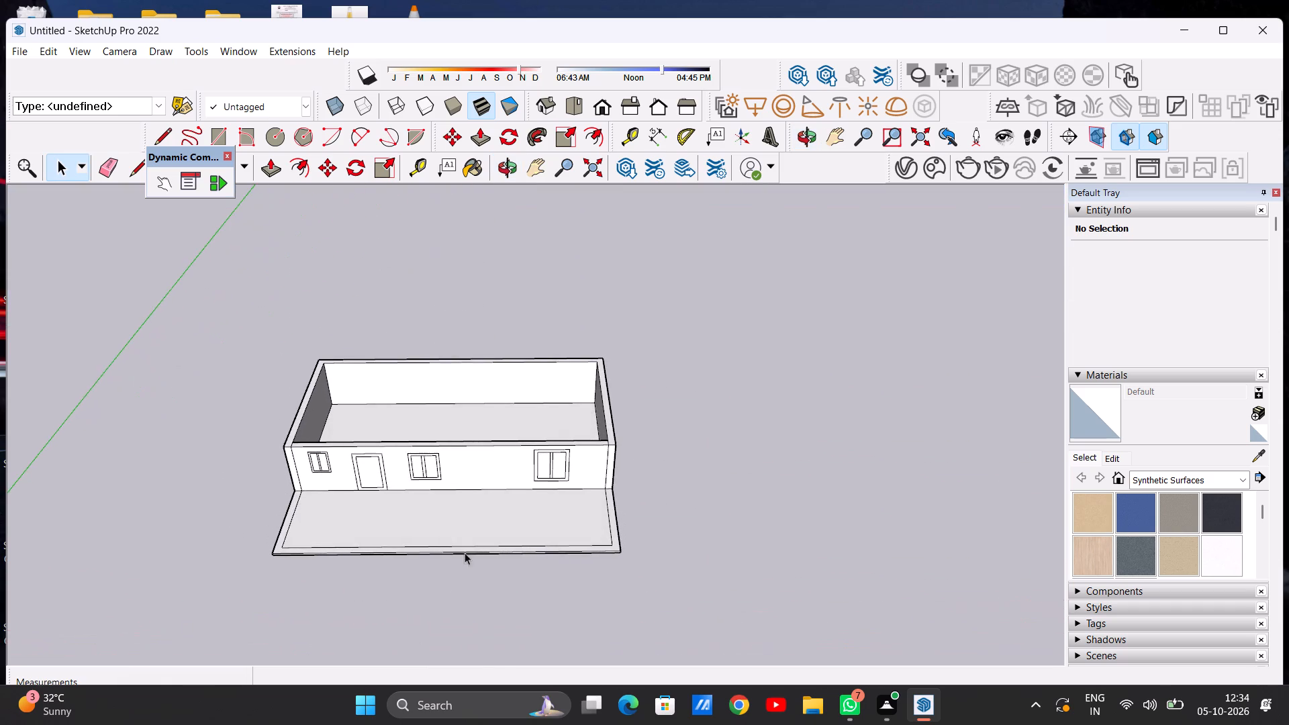
{"action": "scroll", "coordinate": [502, 511], "scroll_direction": "up", "scroll_amount": 7}
{"action": "scroll", "coordinate": [508, 514], "scroll_direction": "down", "scroll_amount": 7}
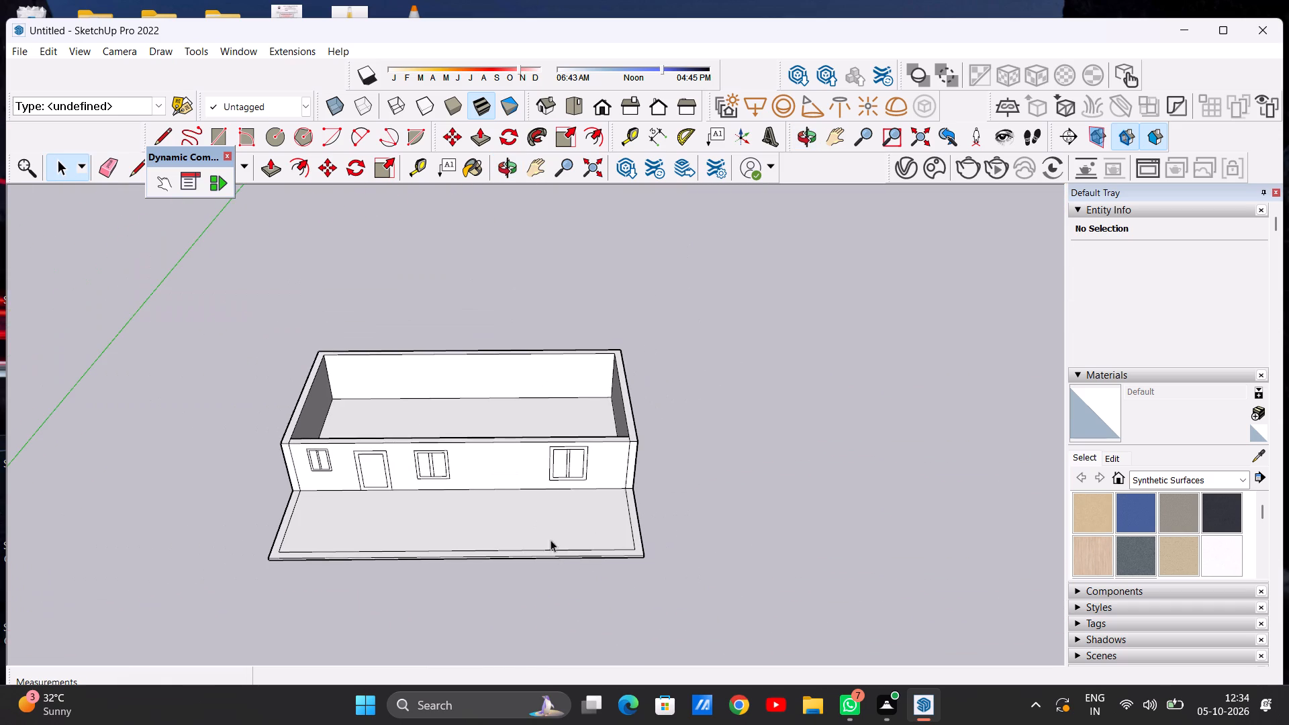
{"action": "scroll", "coordinate": [564, 560], "scroll_direction": "up", "scroll_amount": 2}
{"action": "scroll", "coordinate": [564, 560], "scroll_direction": "down", "scroll_amount": 1}
{"action": "scroll", "coordinate": [564, 560], "scroll_direction": "up", "scroll_amount": 4}
{"action": "middle_click_drag", "start_coordinate": [534, 575], "coordinate": [552, 481]}
{"action": "scroll", "coordinate": [604, 500], "scroll_direction": "down", "scroll_amount": 3}
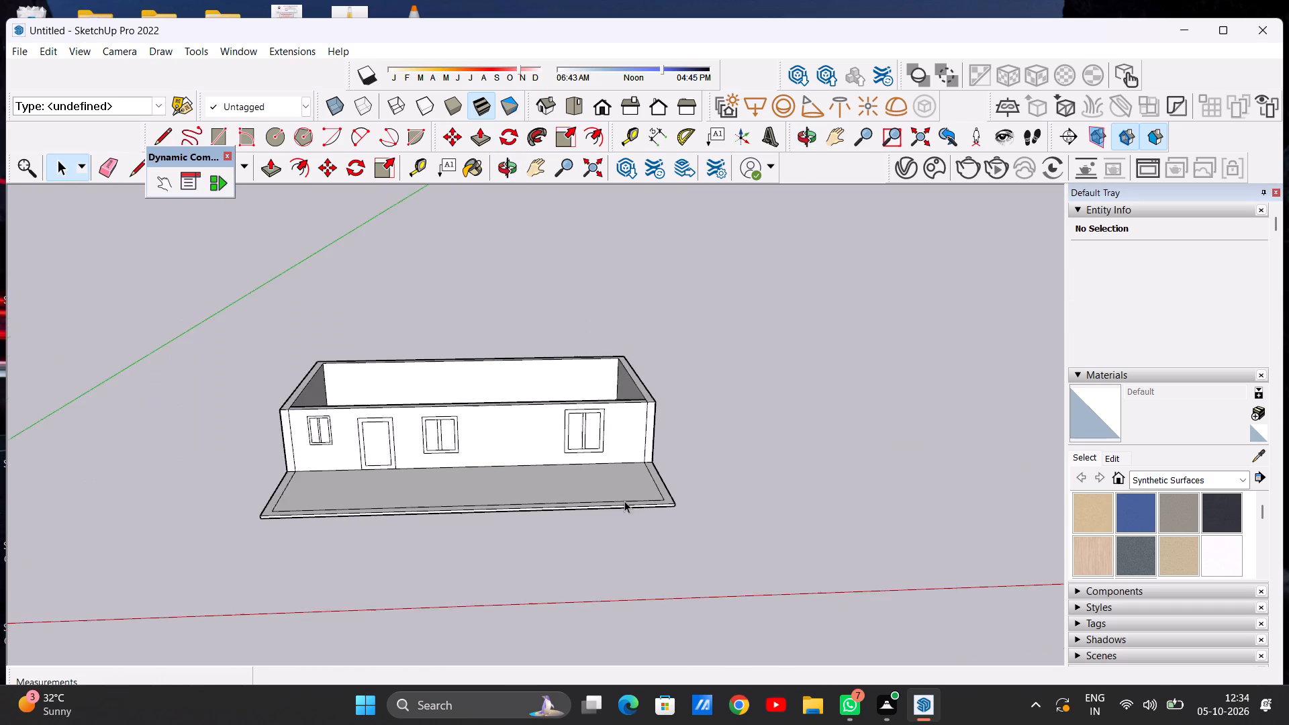
{"action": "scroll", "coordinate": [624, 501], "scroll_direction": "down", "scroll_amount": 6}
{"action": "middle_click_drag", "start_coordinate": [501, 493], "coordinate": [481, 612]}
{"action": "scroll", "coordinate": [668, 481], "scroll_direction": "up", "scroll_amount": 4}
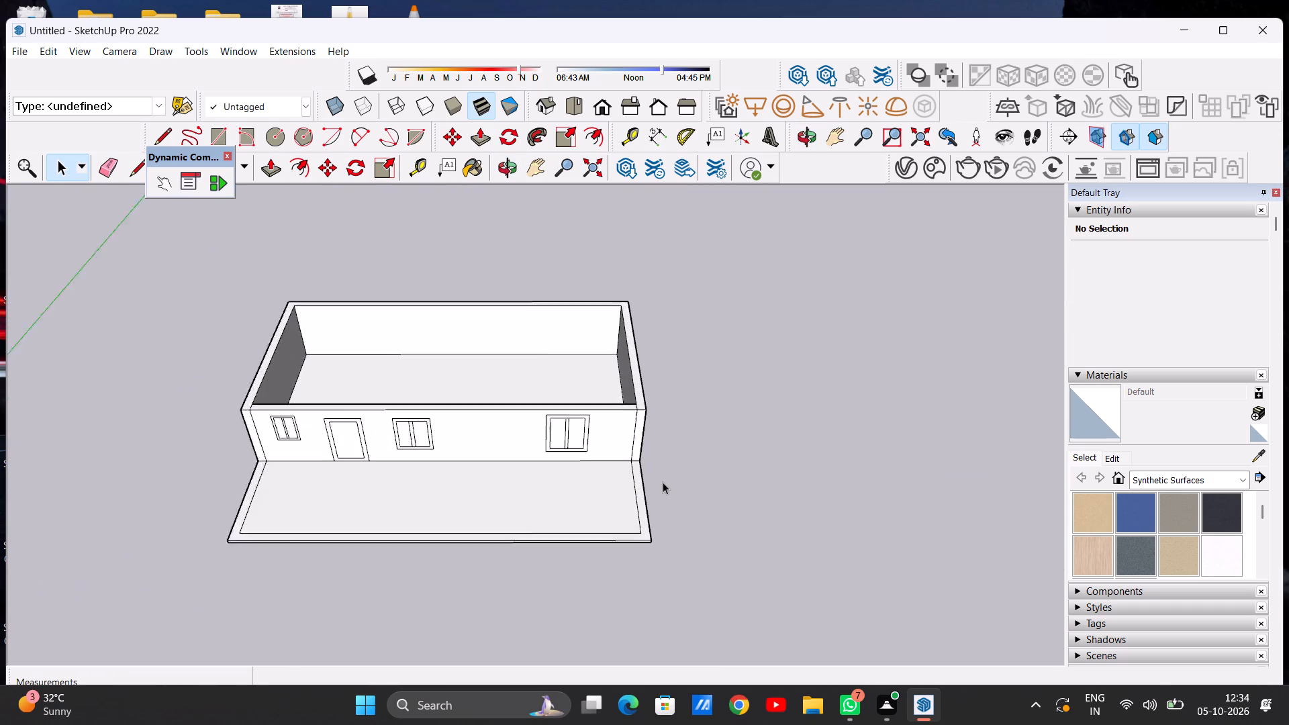
{"action": "scroll", "coordinate": [663, 482], "scroll_direction": "up", "scroll_amount": 3}
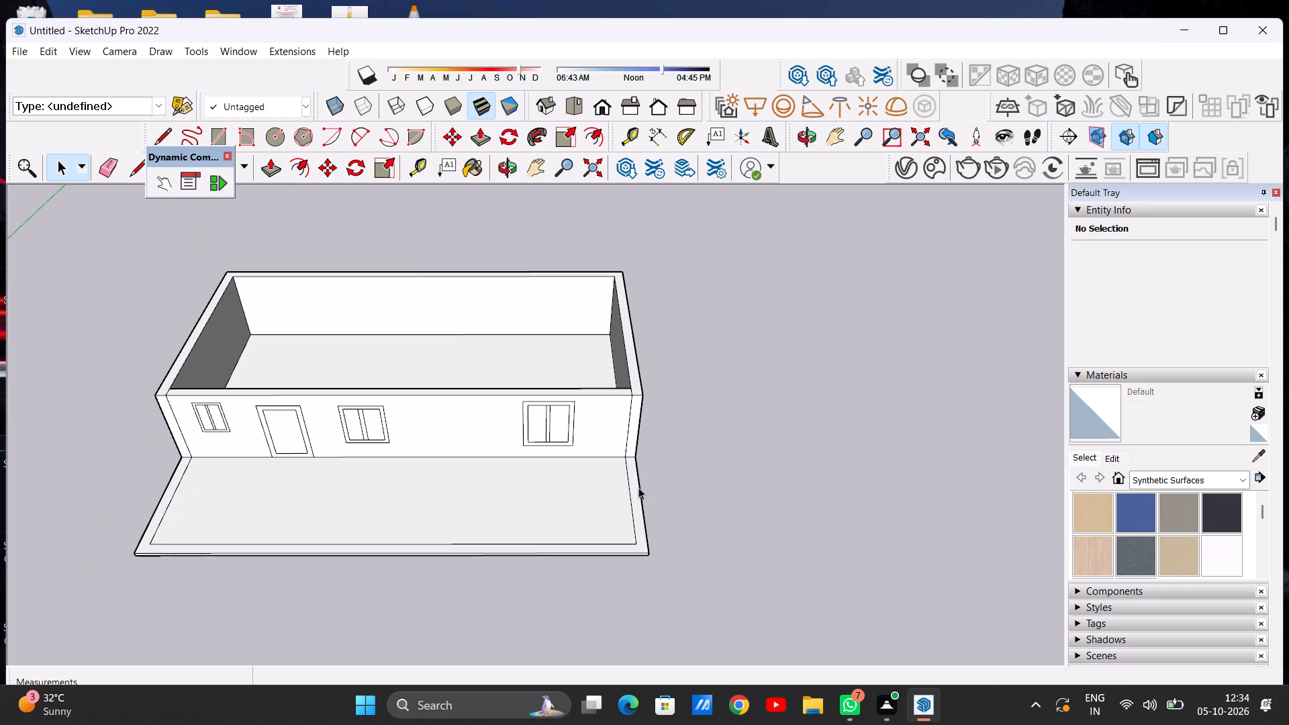
{"action": "scroll", "coordinate": [631, 490], "scroll_direction": "down", "scroll_amount": 2}
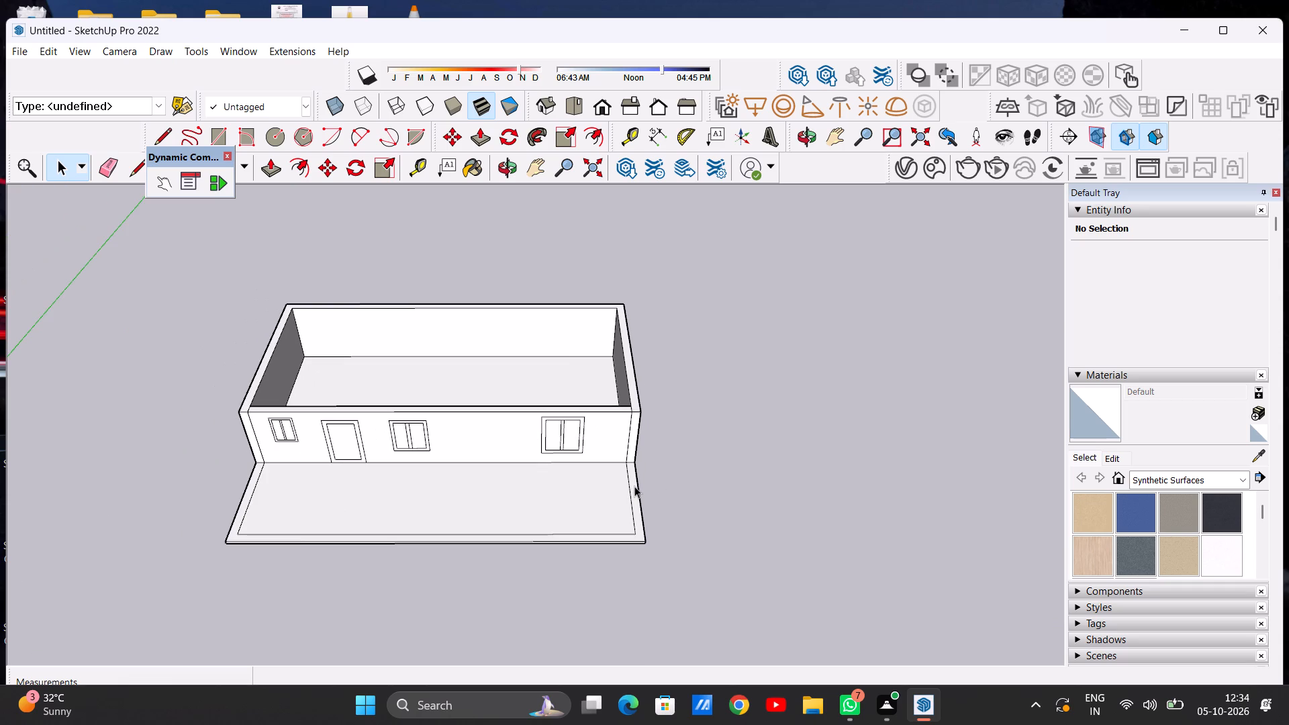
Draw a line about 2' 4 15/16" long across the slab's border strip, just in front of the wall end beside the largest window.
{"action": "scroll", "coordinate": [634, 486], "scroll_direction": "up", "scroll_amount": 4}
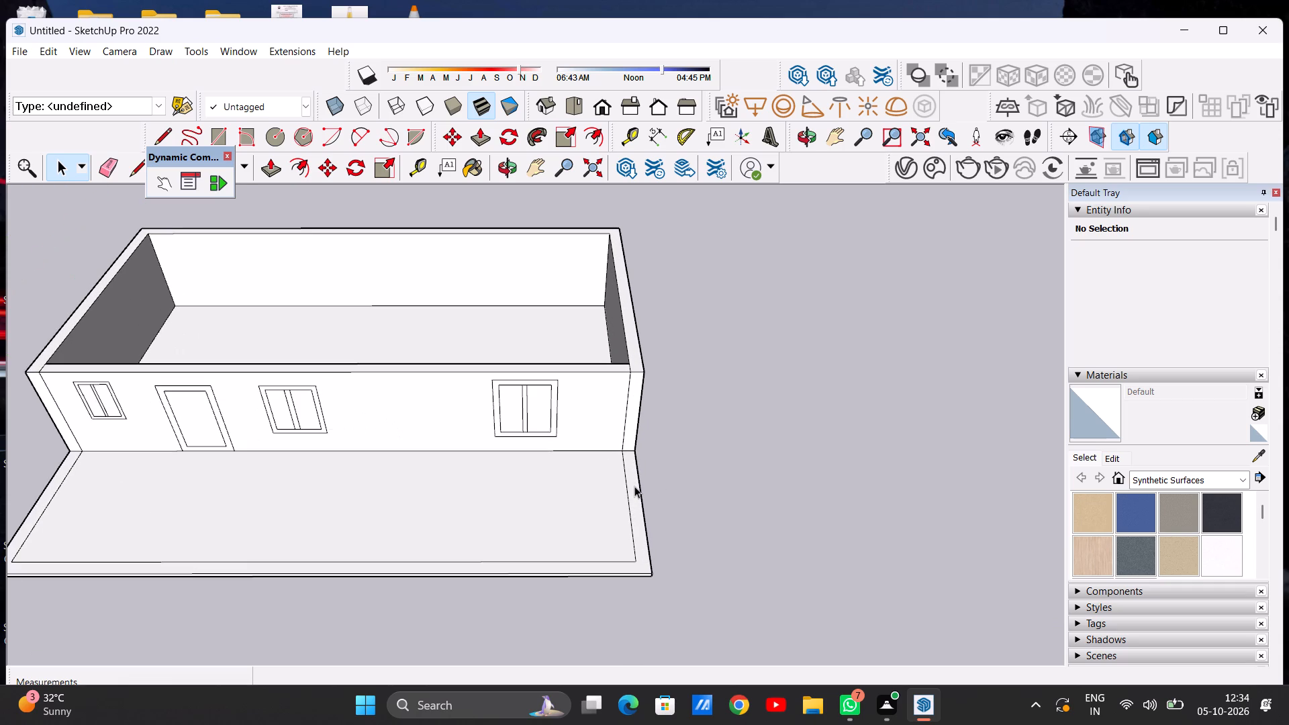
{"action": "scroll", "coordinate": [629, 495], "scroll_direction": "up", "scroll_amount": 3}
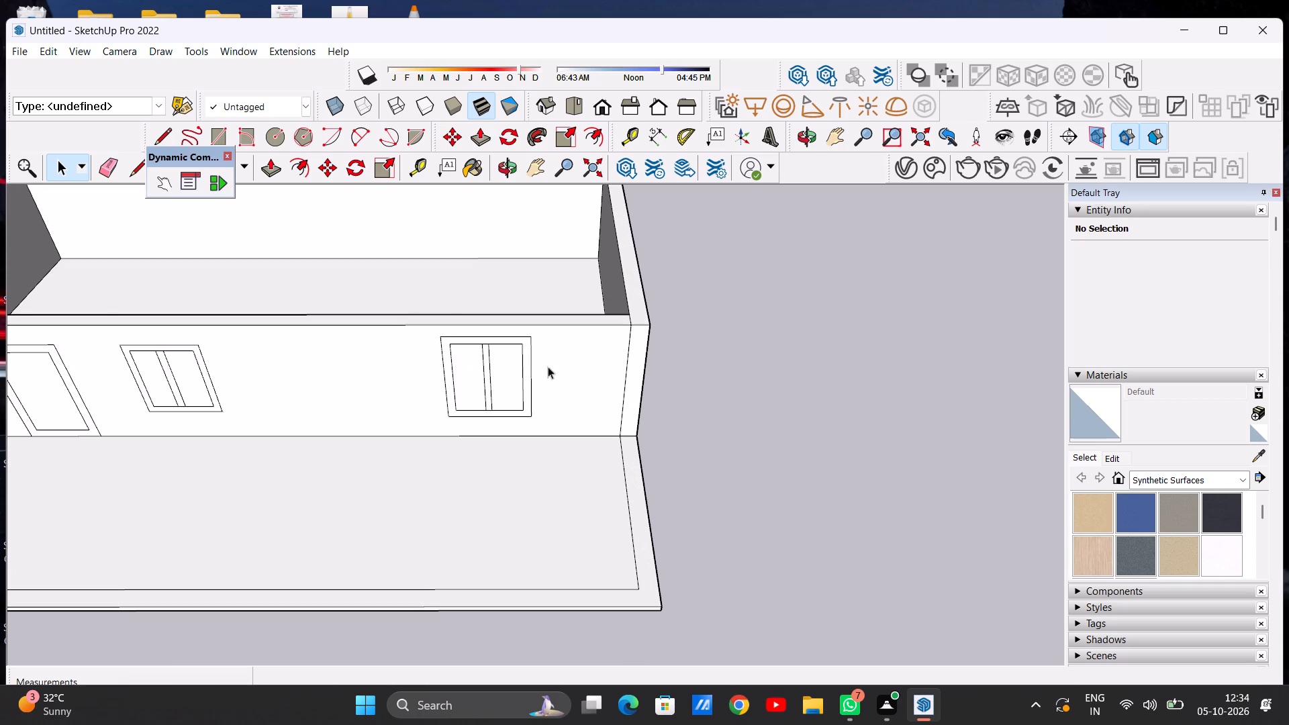
{"action": "key", "text": "l"}
{"action": "scroll", "coordinate": [595, 385], "scroll_direction": "down", "scroll_amount": 5}
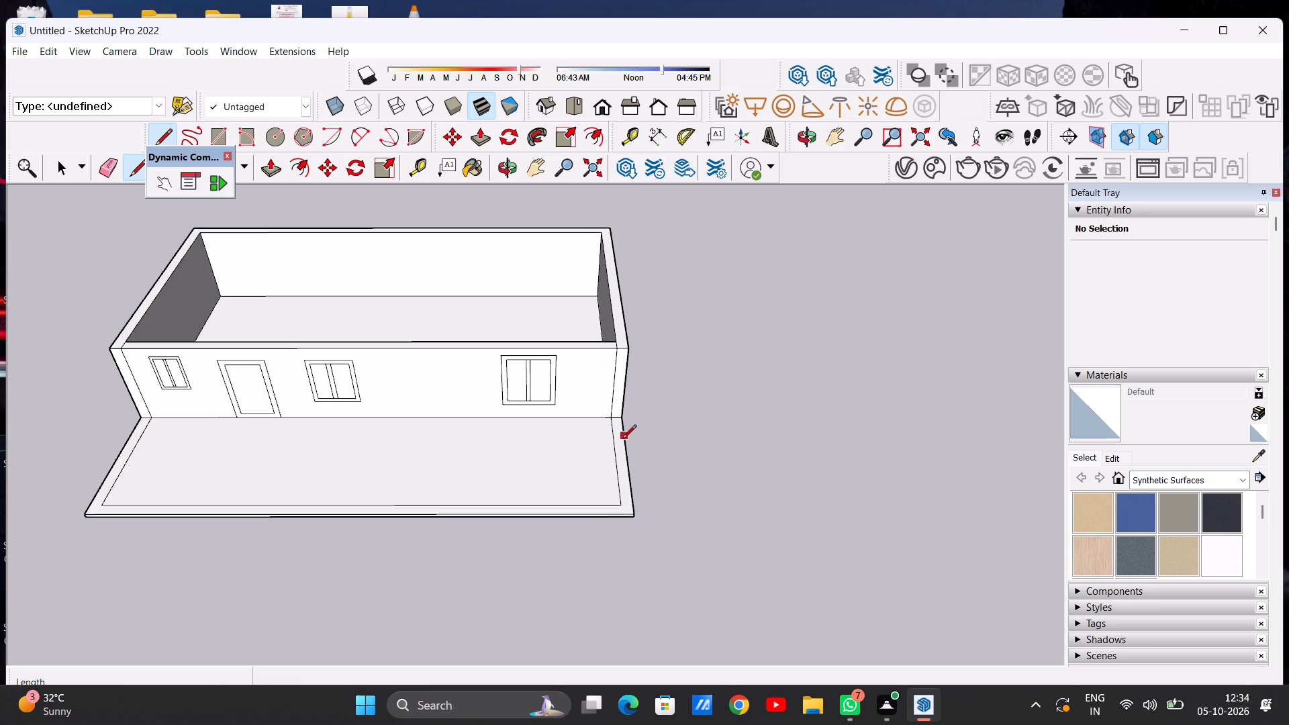
{"action": "scroll", "coordinate": [611, 465], "scroll_direction": "up", "scroll_amount": 5}
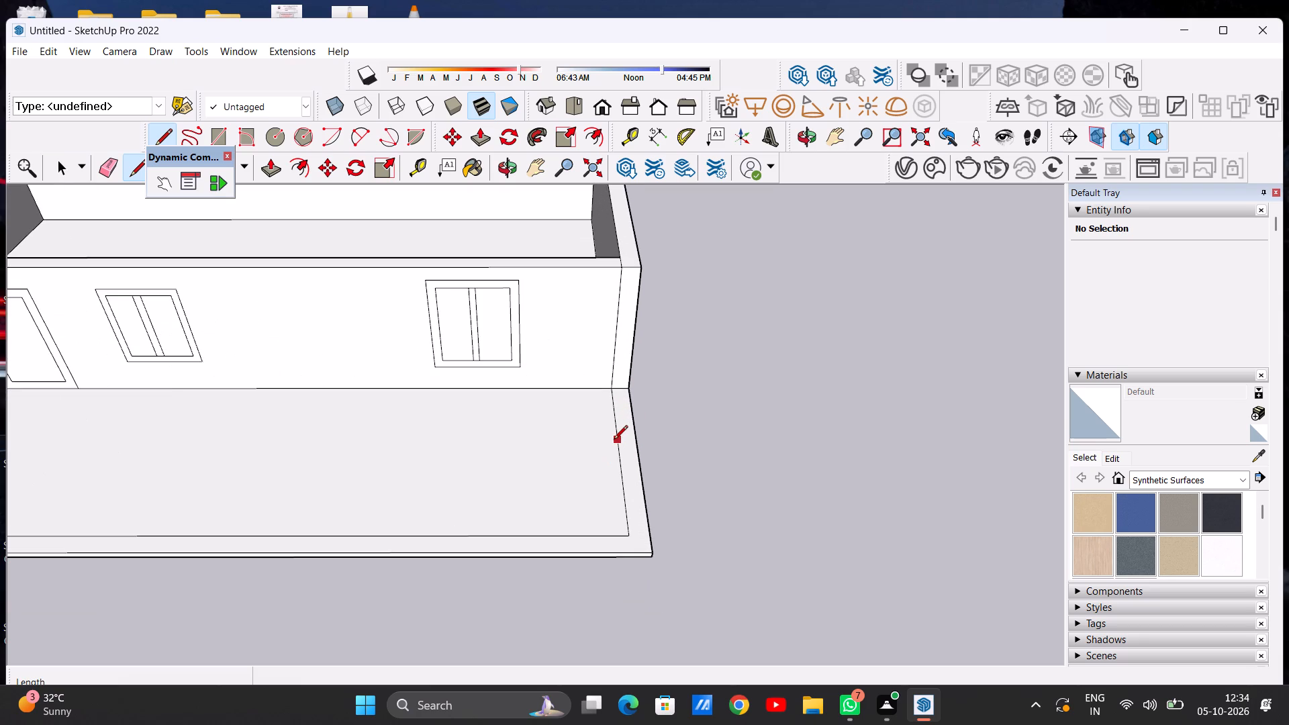
{"action": "left_click", "coordinate": [614, 434]}
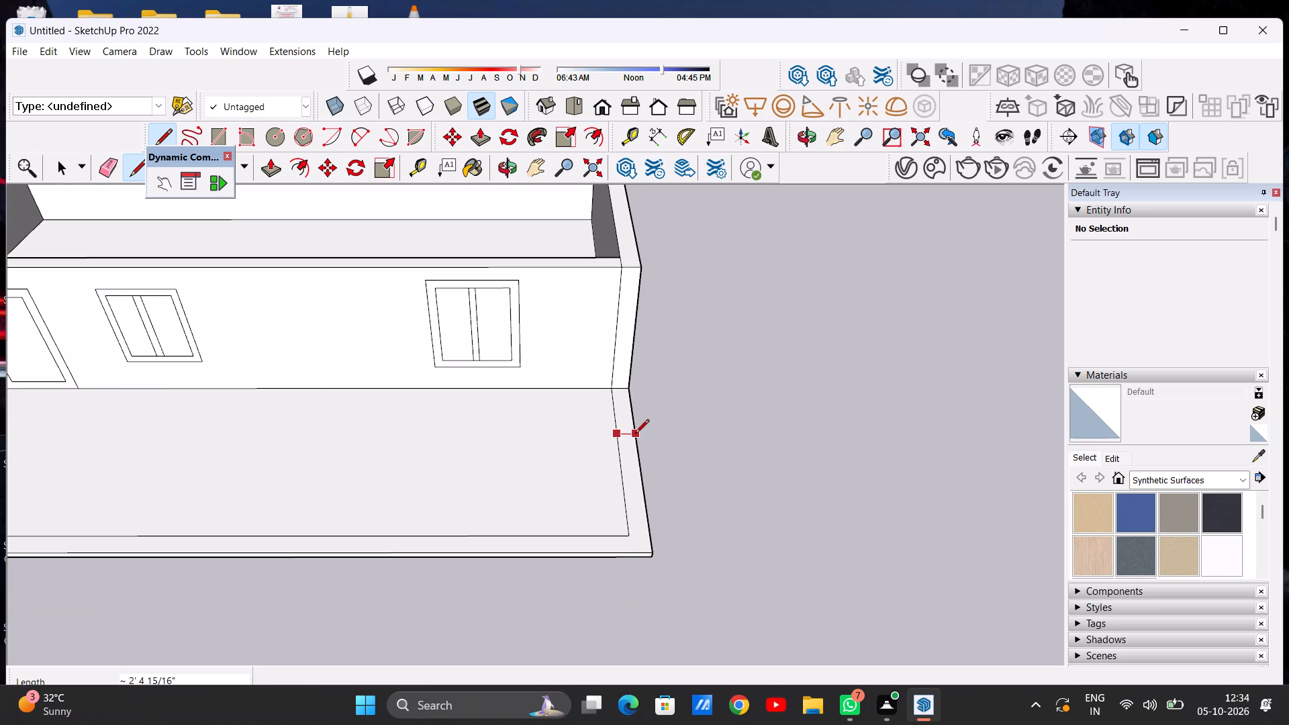
{"action": "left_click", "coordinate": [636, 433]}
{"action": "key", "text": "space"}
Push/Pull the marked-off border strip section up about 19' 2 9/16" to the top of the building's walls.
{"action": "scroll", "coordinate": [528, 447], "scroll_direction": "down", "scroll_amount": 6}
{"action": "middle_click_drag", "start_coordinate": [585, 486], "coordinate": [257, 448]}
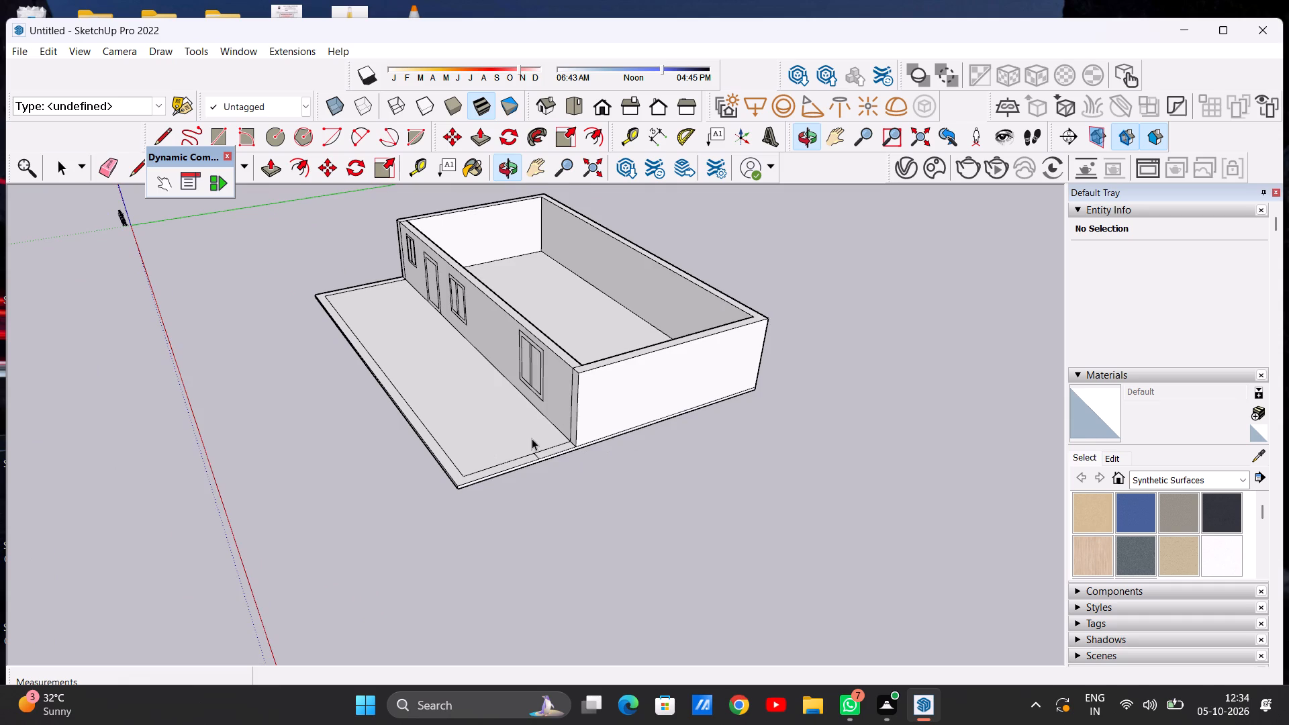
{"action": "scroll", "coordinate": [532, 438], "scroll_direction": "up", "scroll_amount": 6}
{"action": "key", "text": "p"}
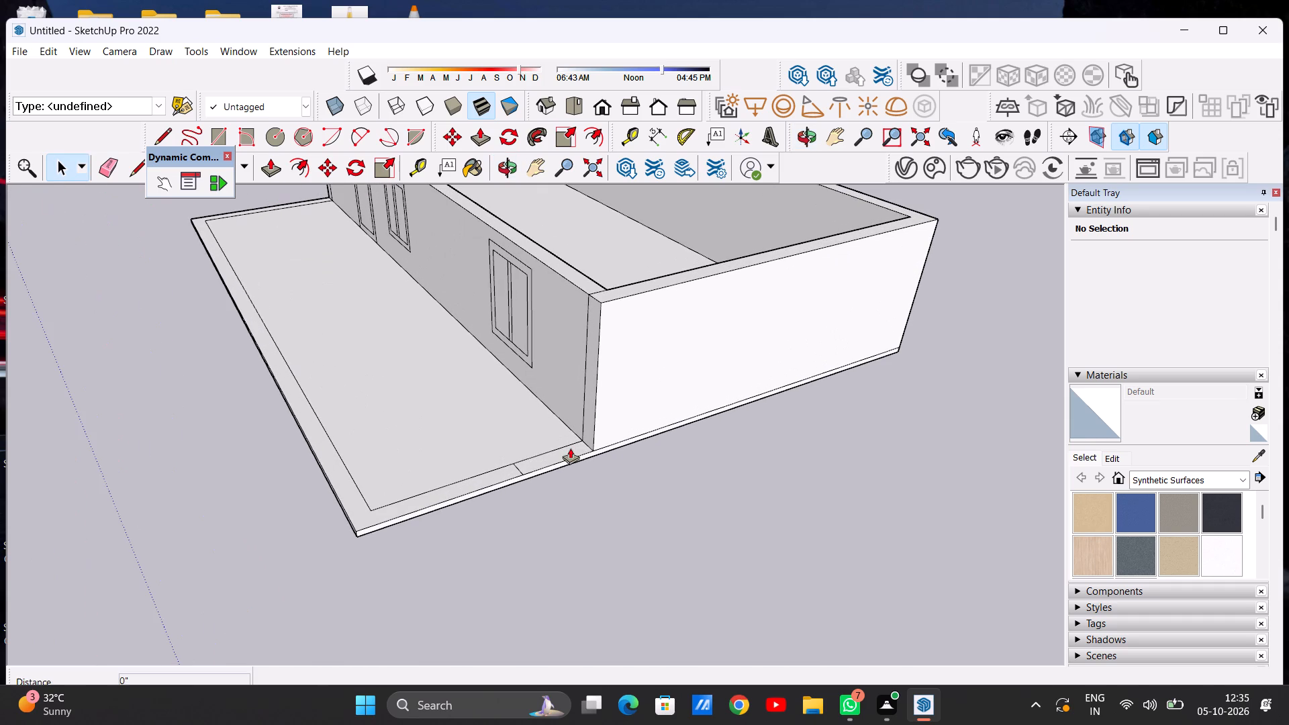
{"action": "scroll", "coordinate": [565, 446], "scroll_direction": "up", "scroll_amount": 12}
{"action": "left_click", "coordinate": [573, 460]}
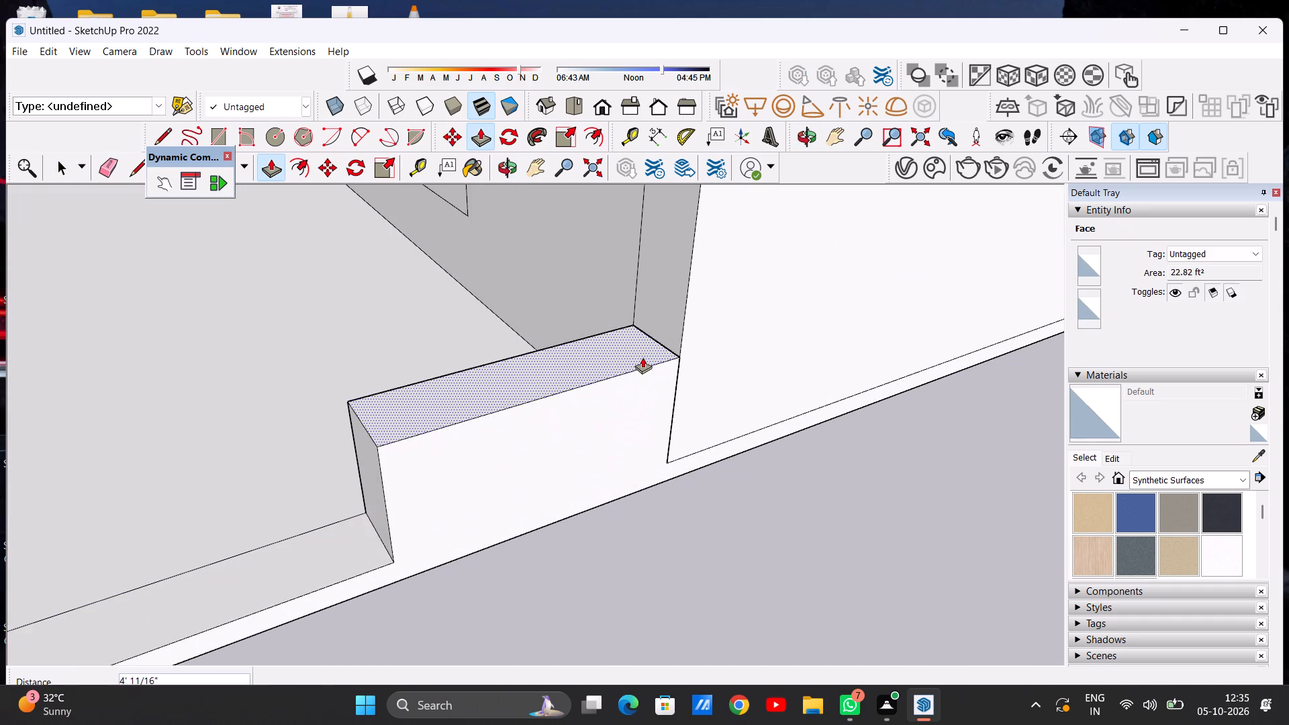
{"action": "scroll", "coordinate": [642, 357], "scroll_direction": "down", "scroll_amount": 17}
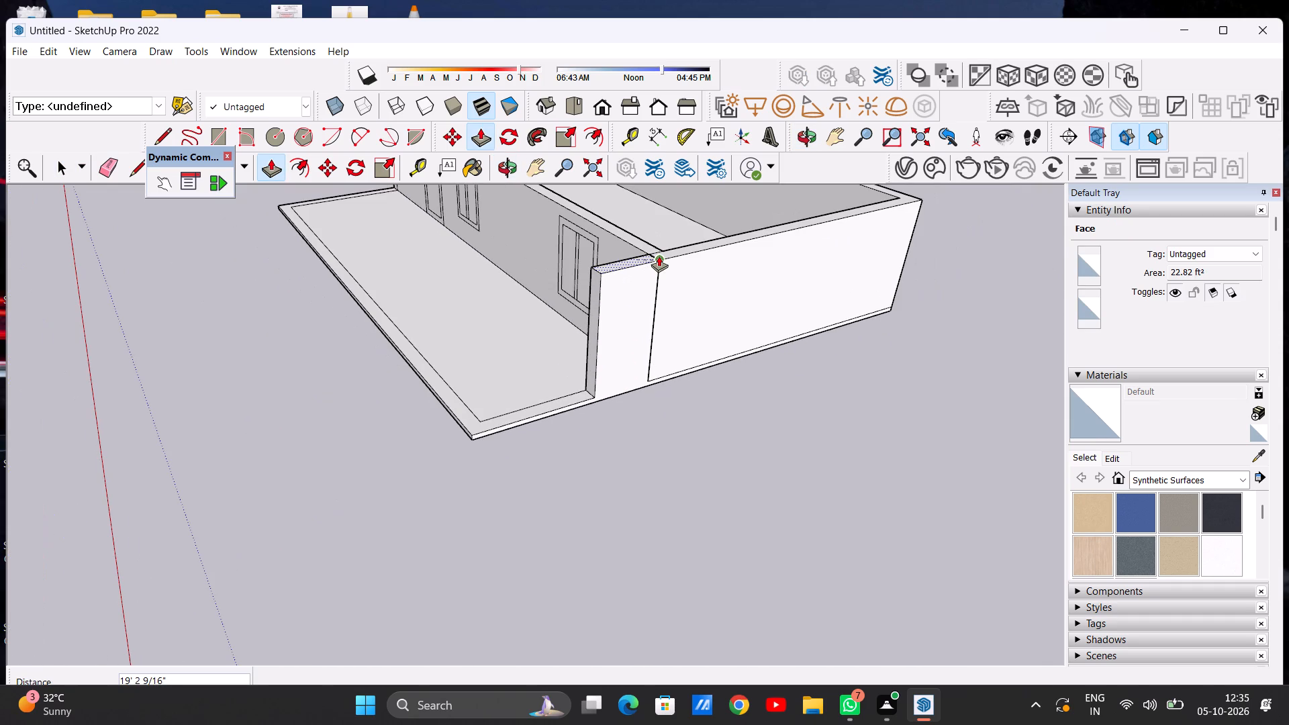
{"action": "left_click", "coordinate": [659, 256]}
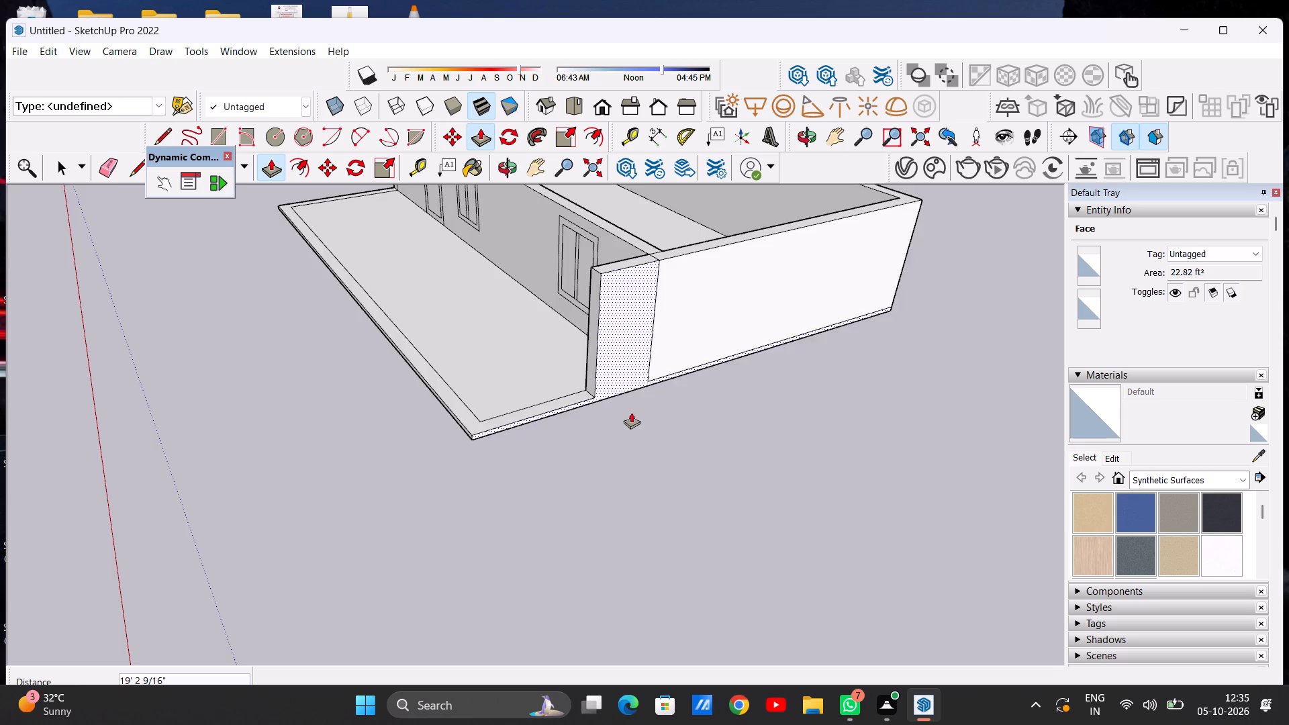
{"action": "scroll", "coordinate": [635, 416], "scroll_direction": "down", "scroll_amount": 9}
{"action": "middle_click_drag", "start_coordinate": [465, 349], "coordinate": [829, 416]}
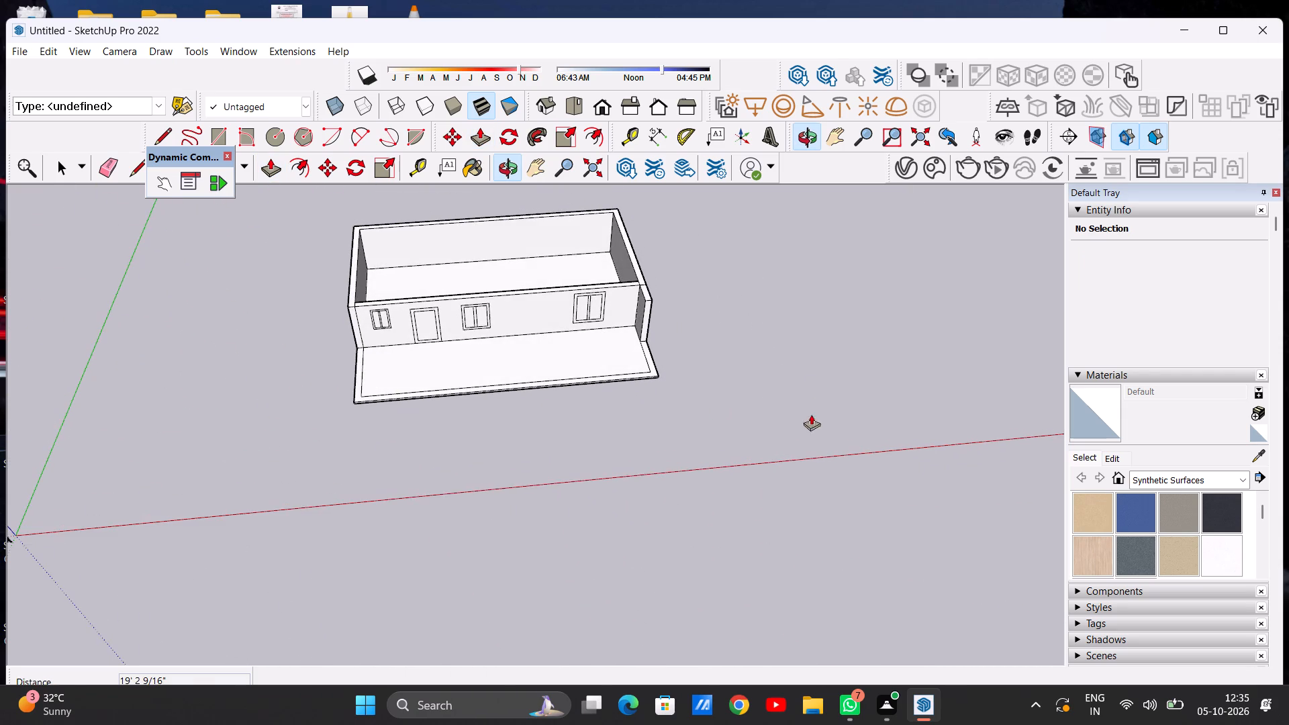
{"action": "middle_click_drag", "start_coordinate": [534, 410], "coordinate": [520, 482]}
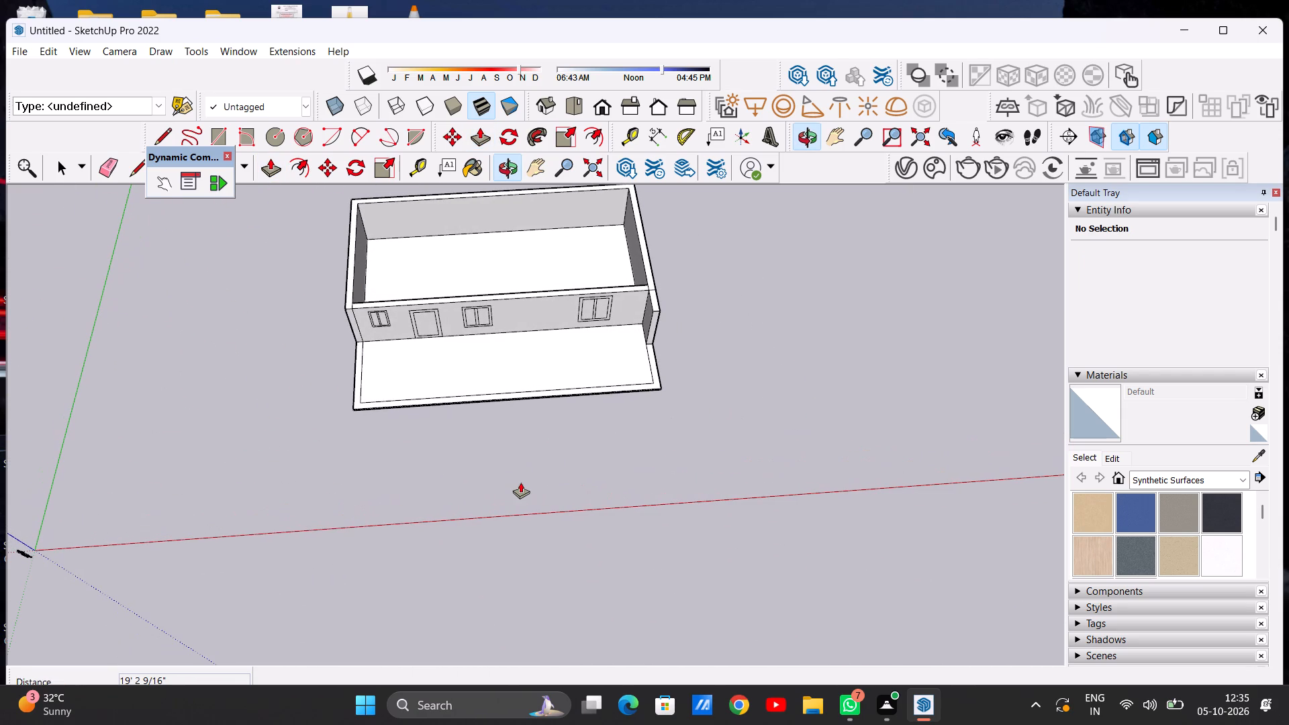
{"action": "key", "text": "space"}
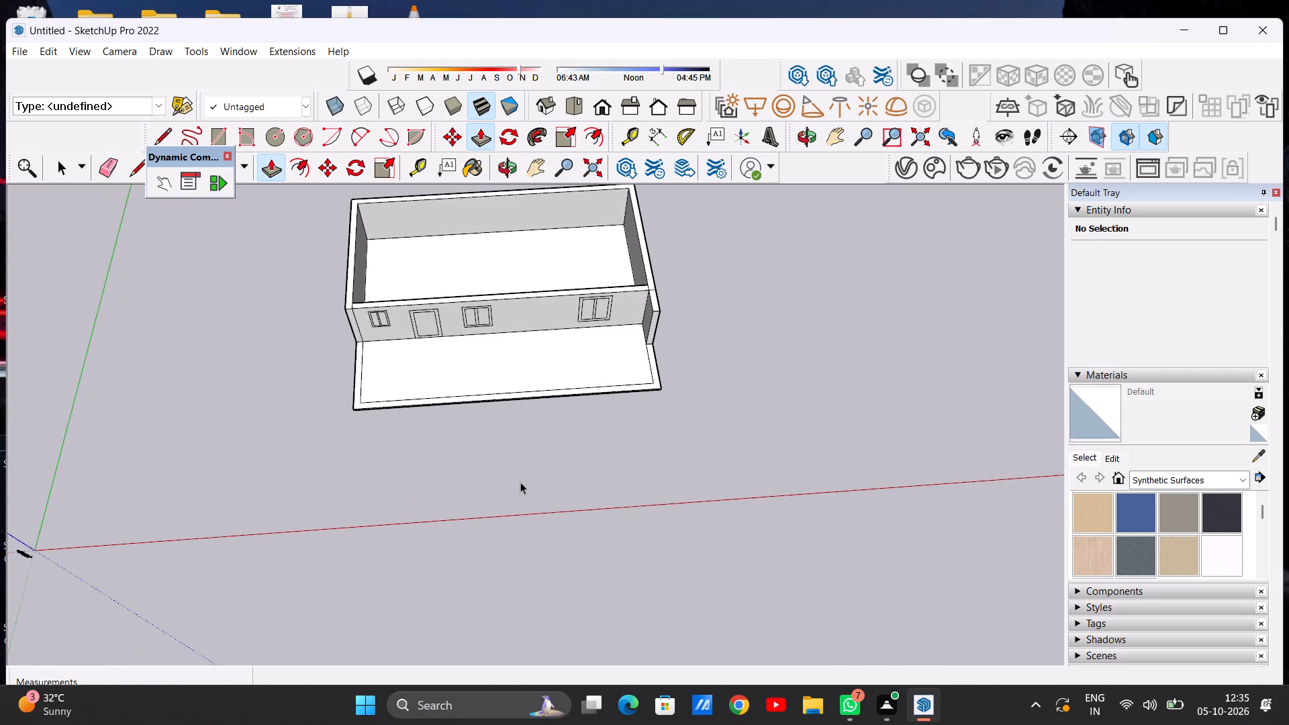
Draw a line about 103' 11 5/8" long across the front slab, from the projecting wall's inner base corner to the opposite border.
{"action": "scroll", "coordinate": [604, 429], "scroll_direction": "down", "scroll_amount": 4}
{"action": "scroll", "coordinate": [458, 419], "scroll_direction": "up", "scroll_amount": 6}
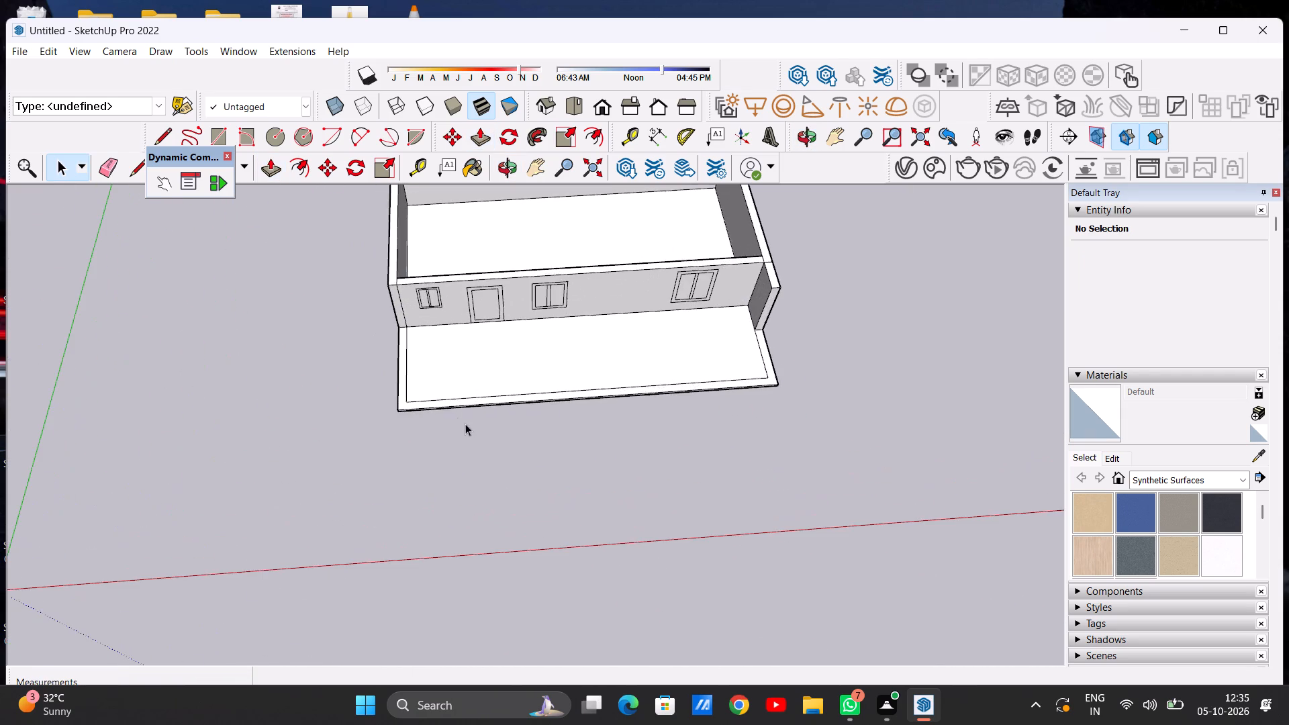
{"action": "middle_click_drag", "start_coordinate": [465, 426], "coordinate": [682, 386]}
{"action": "scroll", "coordinate": [669, 239], "scroll_direction": "up", "scroll_amount": 6}
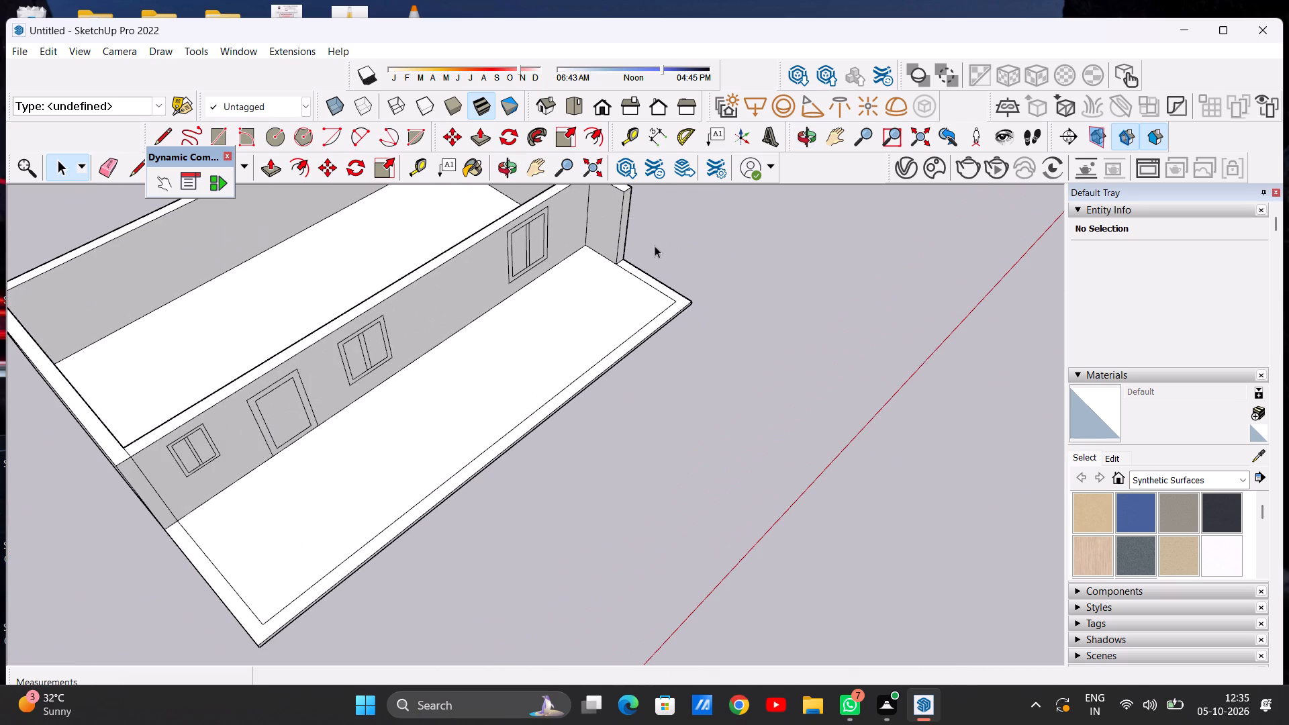
{"action": "key", "text": "l"}
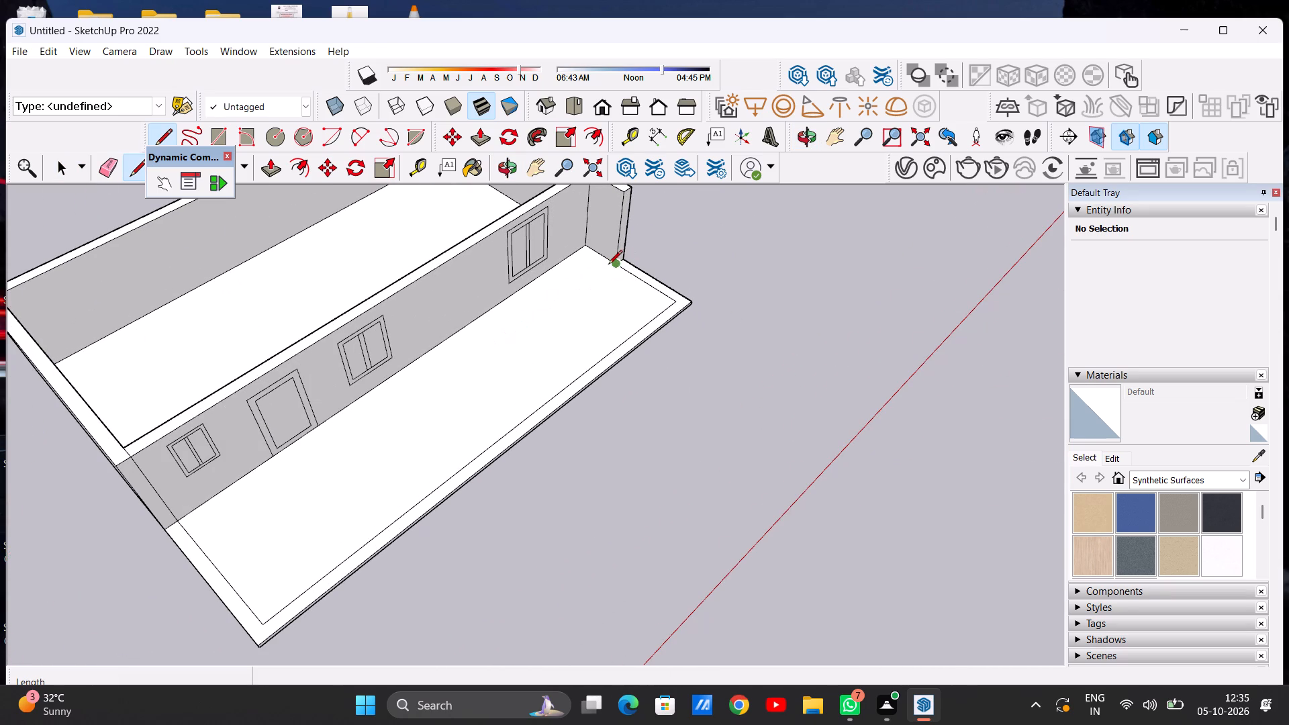
{"action": "left_click", "coordinate": [611, 266]}
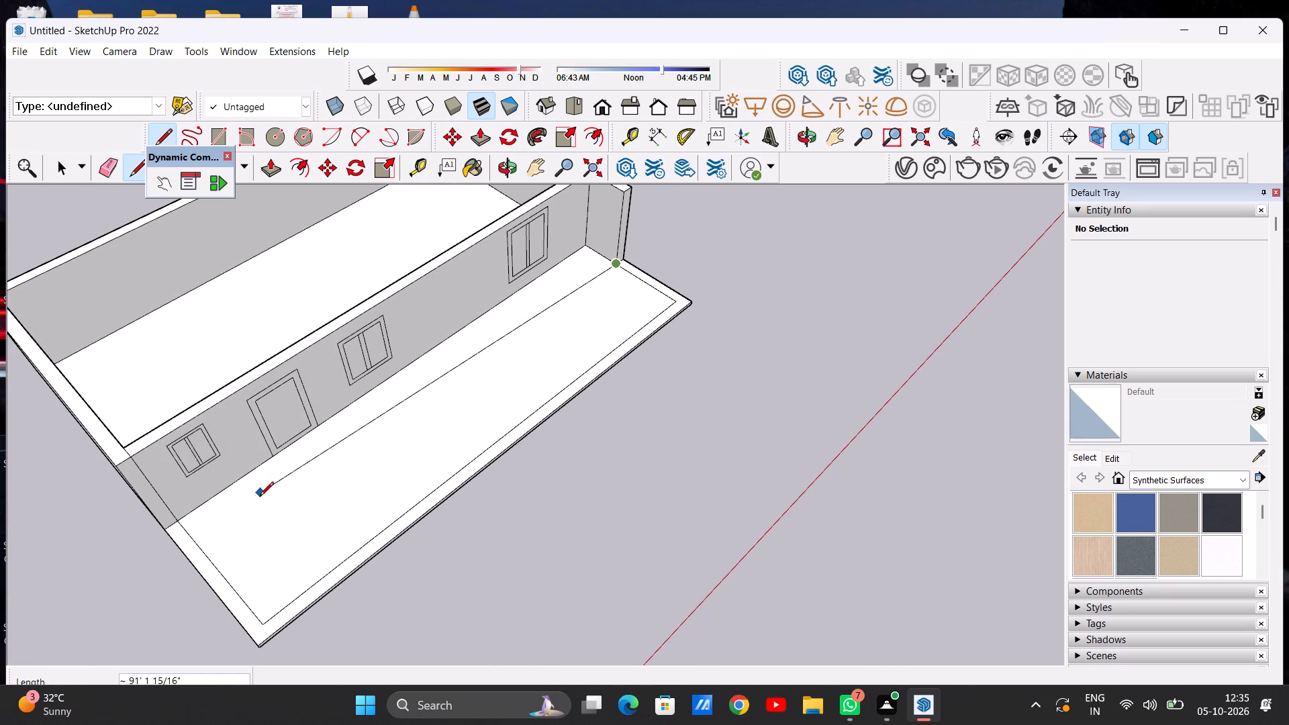
{"action": "left_click", "coordinate": [203, 557]}
Extend that line about 2' 4 15/16" across the opposite border strip to the slab's outer edge.
{"action": "scroll", "coordinate": [203, 557], "scroll_direction": "up", "scroll_amount": 13}
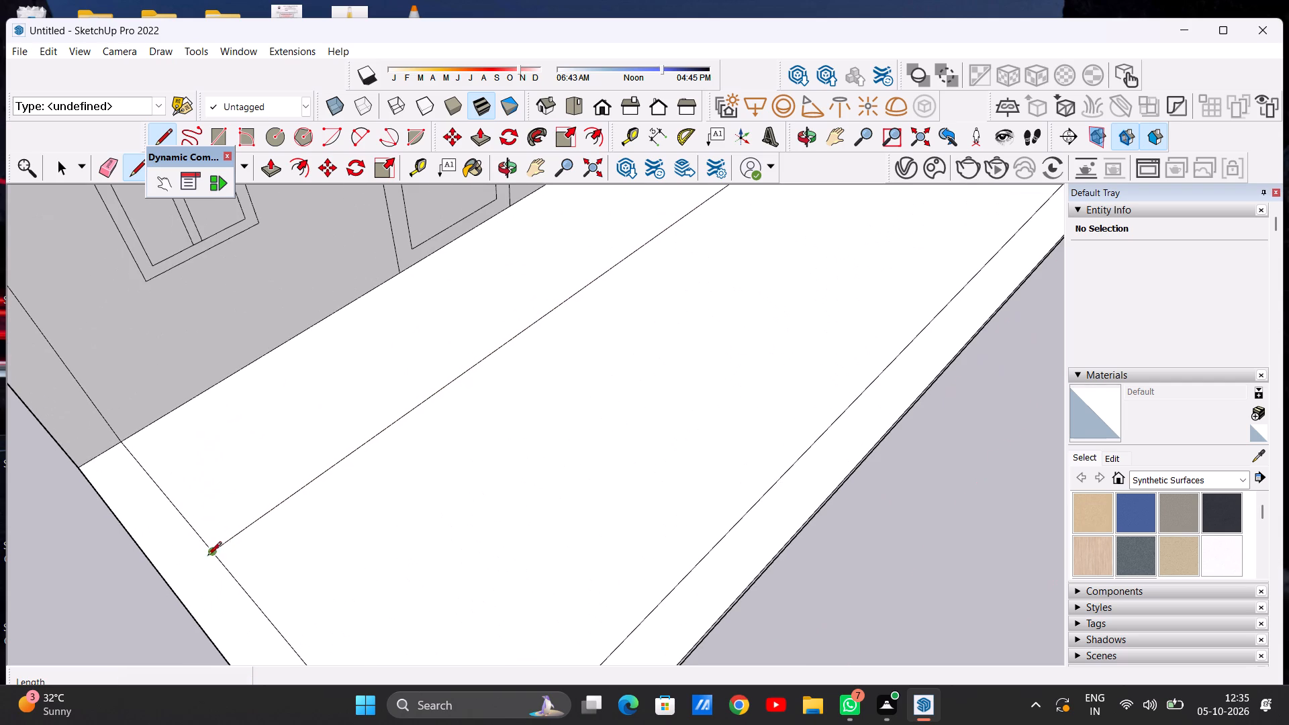
{"action": "left_click", "coordinate": [212, 552]}
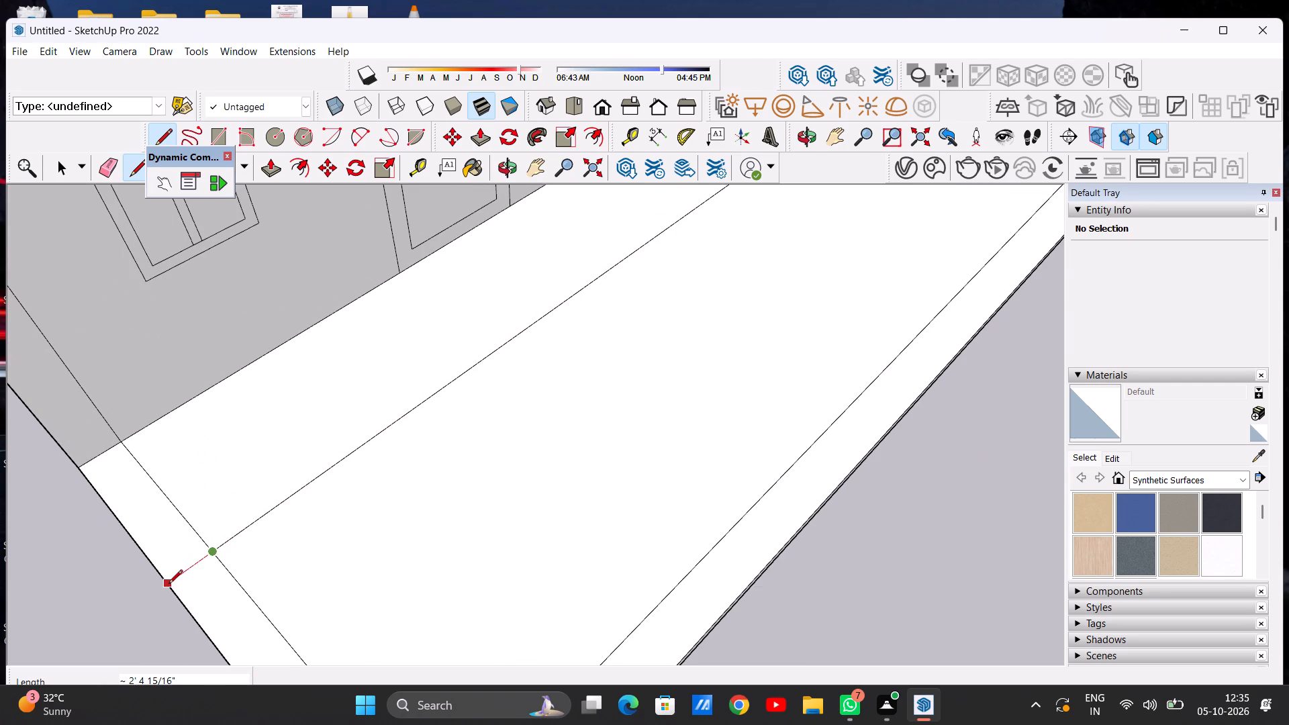
{"action": "left_click", "coordinate": [169, 585]}
{"action": "key", "text": "space"}
Erase the long line across the front slab, keeping the short divider across the border strip.
{"action": "type", "text": "e"}
{"action": "left_click_drag", "start_coordinate": [300, 473], "coordinate": [299, 475]}
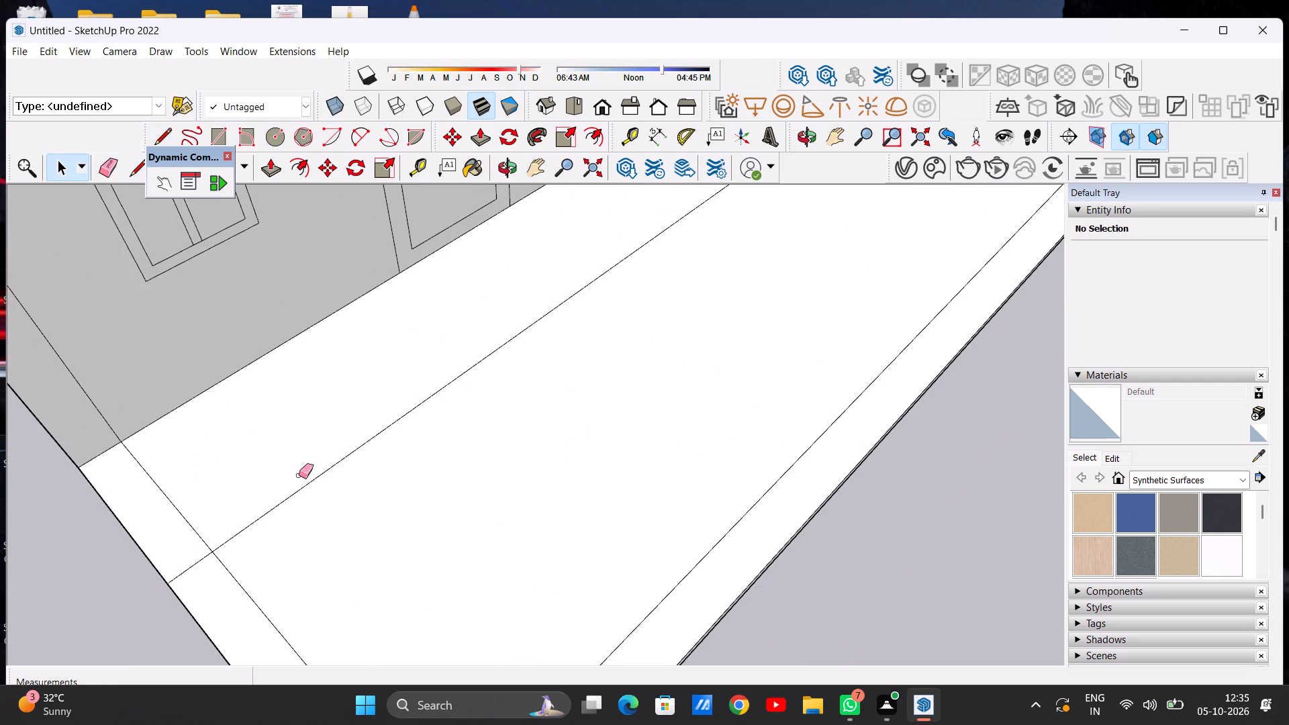
{"action": "left_click_drag", "start_coordinate": [299, 475], "coordinate": [305, 505]}
{"action": "scroll", "coordinate": [403, 540], "scroll_direction": "down", "scroll_amount": 14}
{"action": "scroll", "coordinate": [379, 522], "scroll_direction": "up", "scroll_amount": 5}
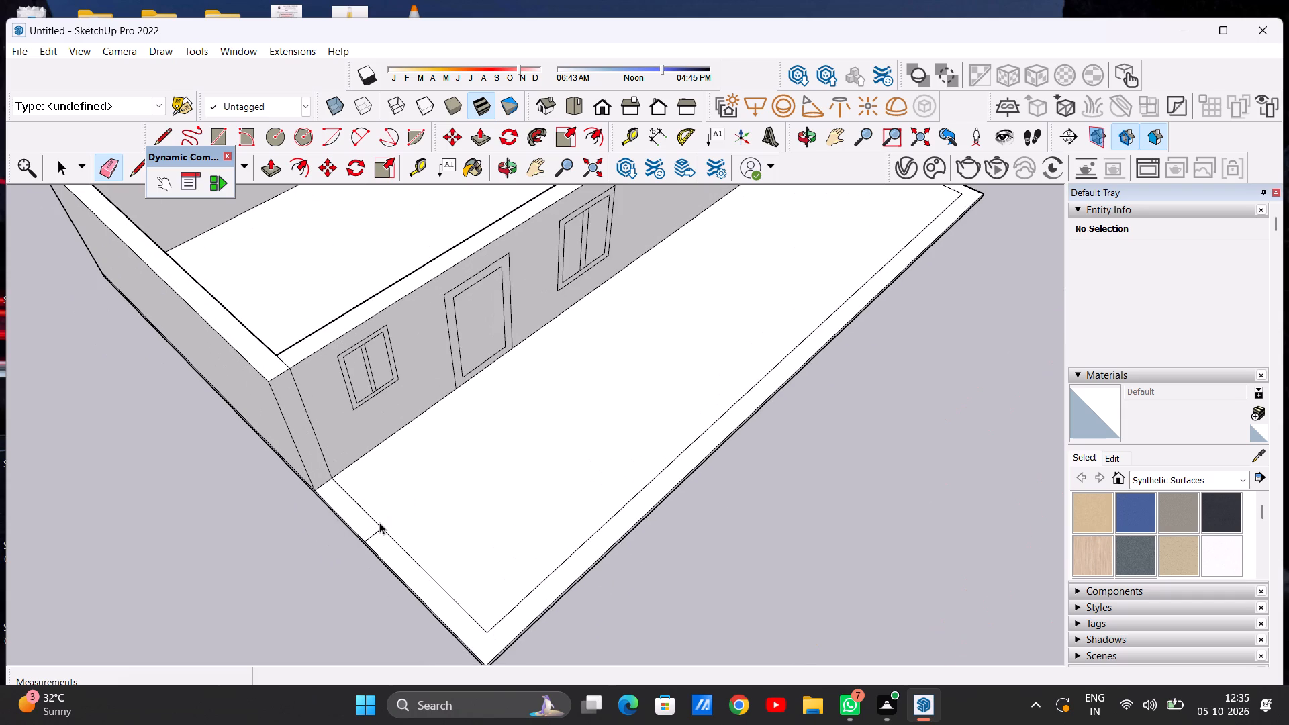
{"action": "key", "text": "space"}
Push/Pull the border strip section beside the smallest window up about 19' 2 9/16" to the wall top.
{"action": "type", "text": "p"}
{"action": "scroll", "coordinate": [358, 518], "scroll_direction": "up", "scroll_amount": 6}
{"action": "left_click", "coordinate": [358, 518]}
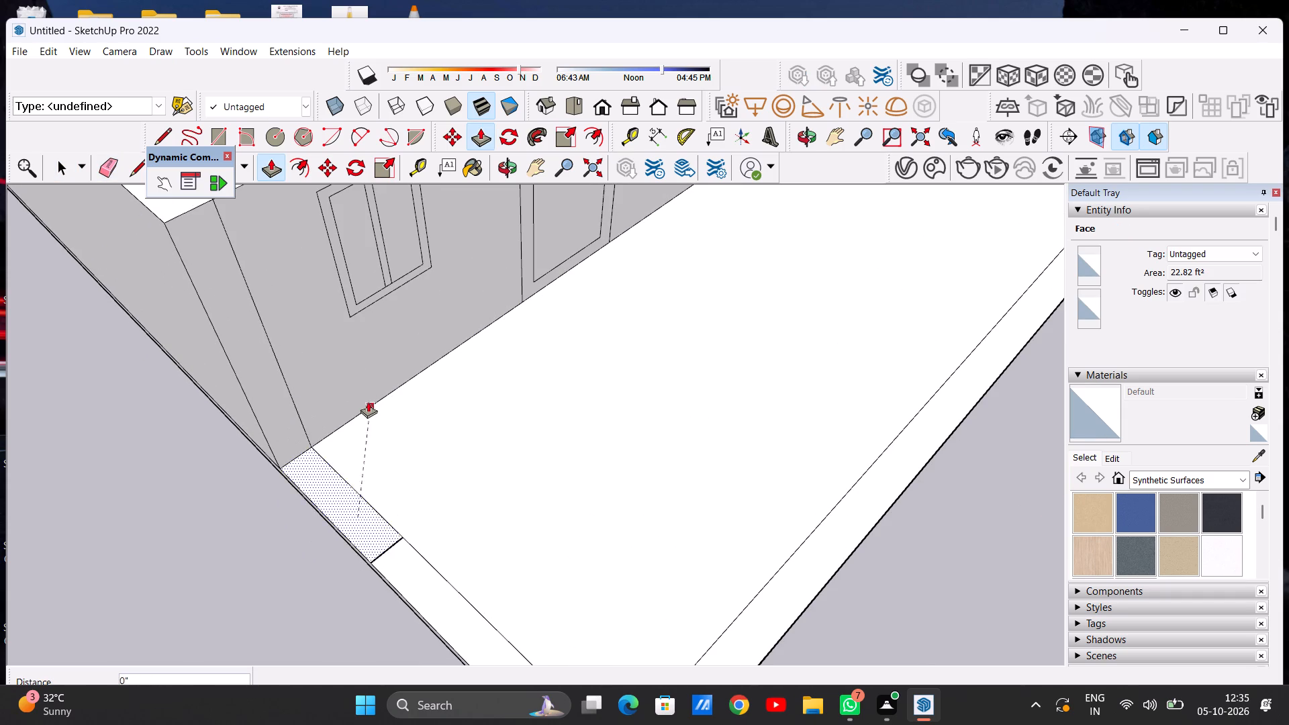
{"action": "scroll", "coordinate": [343, 325], "scroll_direction": "down", "scroll_amount": 10}
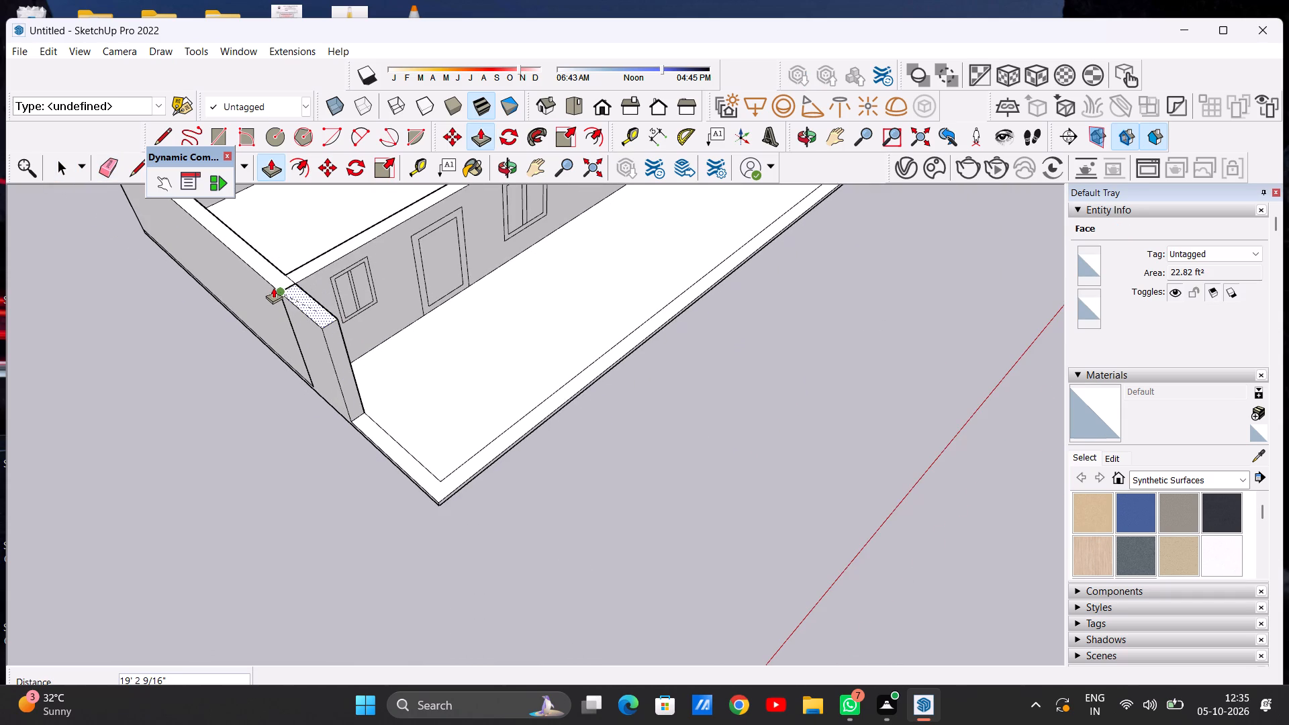
{"action": "left_click", "coordinate": [273, 287]}
{"action": "key", "text": "space"}
Examine the building and its two projecting side walls from several angles.
{"action": "scroll", "coordinate": [413, 399], "scroll_direction": "down", "scroll_amount": 11}
{"action": "middle_click_drag", "start_coordinate": [467, 414], "coordinate": [318, 304]}
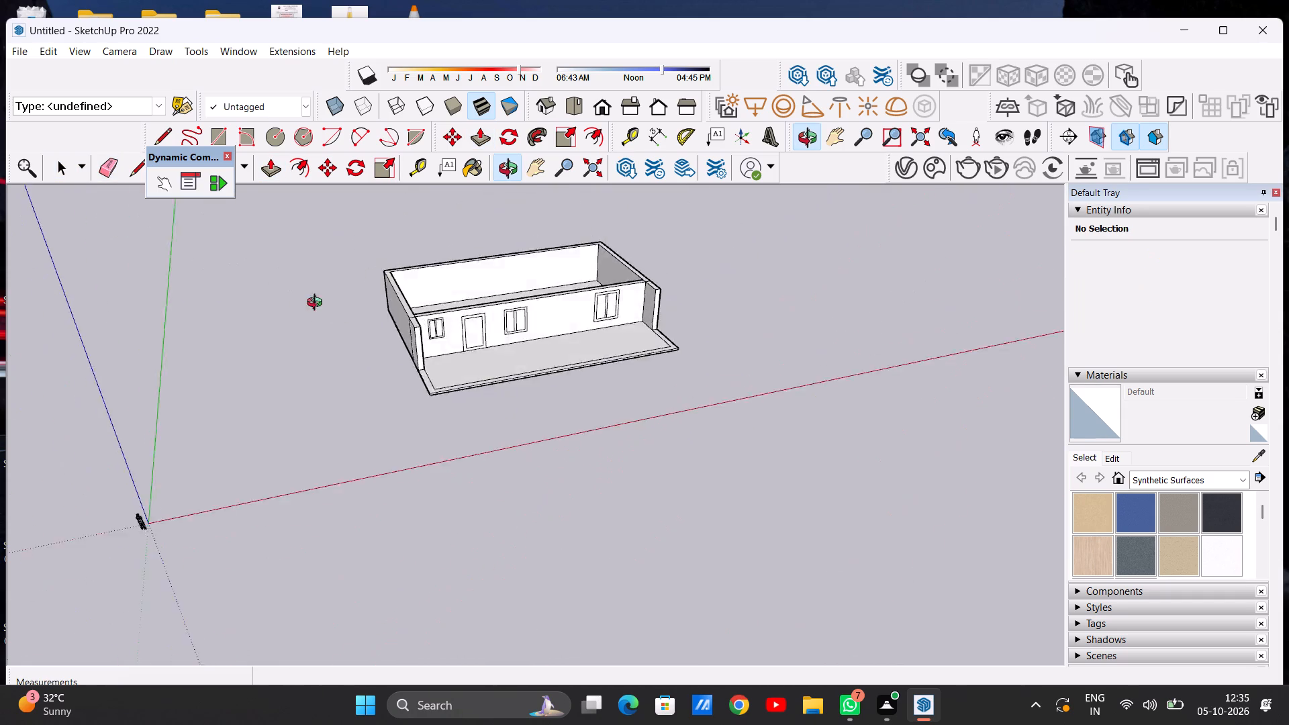
{"action": "middle_click_drag", "start_coordinate": [318, 304], "coordinate": [298, 256]}
{"action": "scroll", "coordinate": [559, 375], "scroll_direction": "up", "scroll_amount": 3}
{"action": "middle_click_drag", "start_coordinate": [540, 372], "coordinate": [466, 496]}
{"action": "middle_click_drag", "start_coordinate": [675, 429], "coordinate": [344, 465]}
{"action": "scroll", "coordinate": [562, 521], "scroll_direction": "up", "scroll_amount": 1}
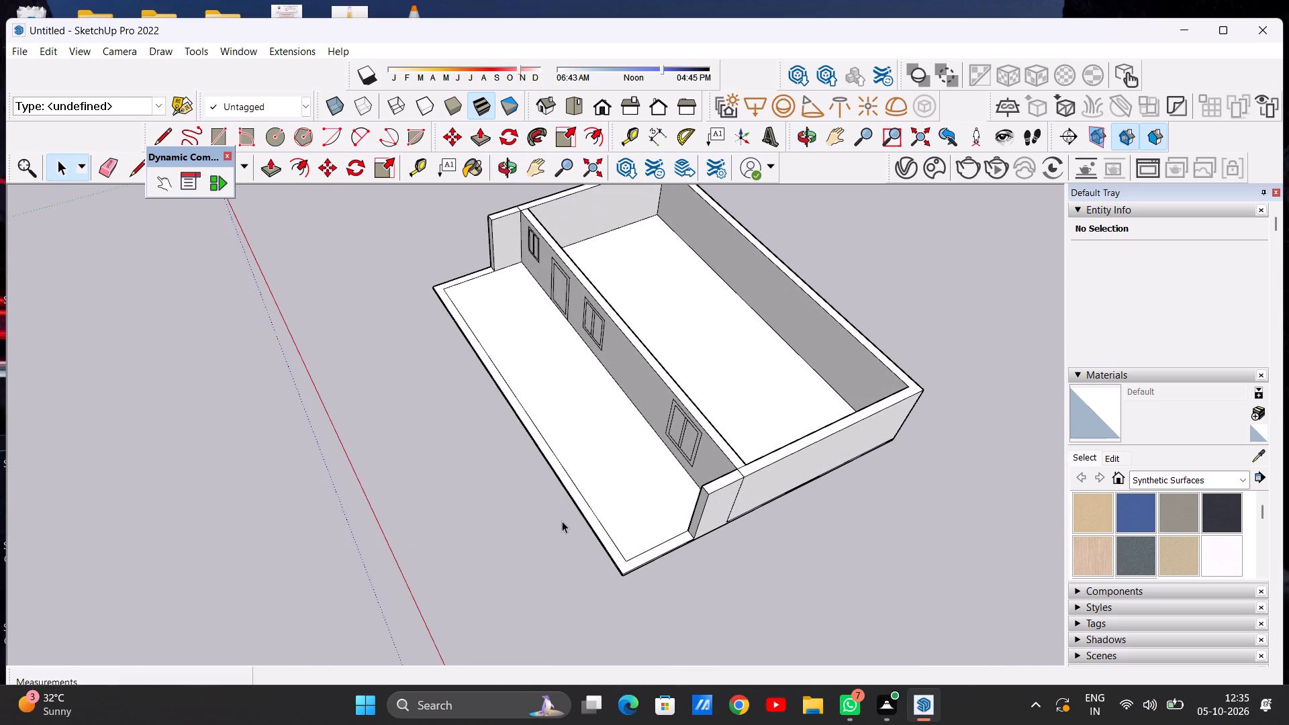
{"action": "scroll", "coordinate": [580, 477], "scroll_direction": "down", "scroll_amount": 3}
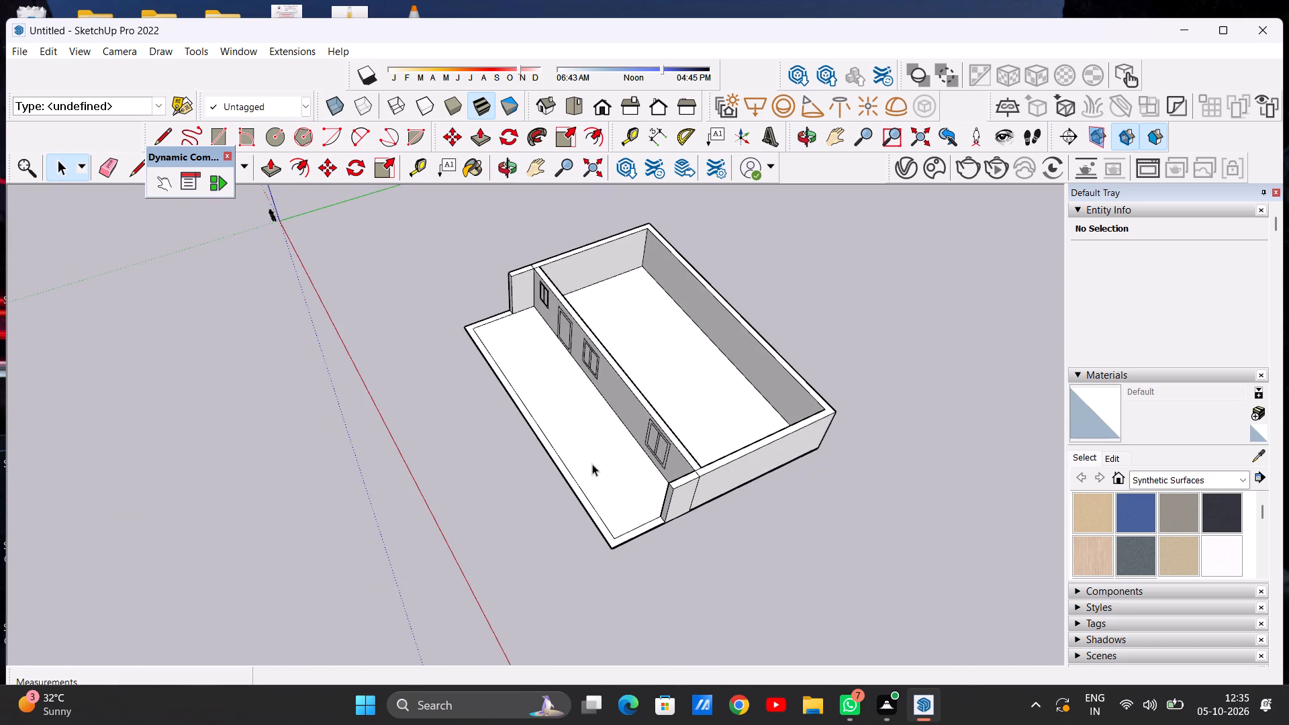
Draw a short line across the border strip from its inner front corner to the slab's outer edge, beyond the taller side wall.
{"action": "scroll", "coordinate": [636, 534], "scroll_direction": "up", "scroll_amount": 1}
{"action": "scroll", "coordinate": [636, 534], "scroll_direction": "down", "scroll_amount": 3}
{"action": "scroll", "coordinate": [636, 534], "scroll_direction": "up", "scroll_amount": 5}
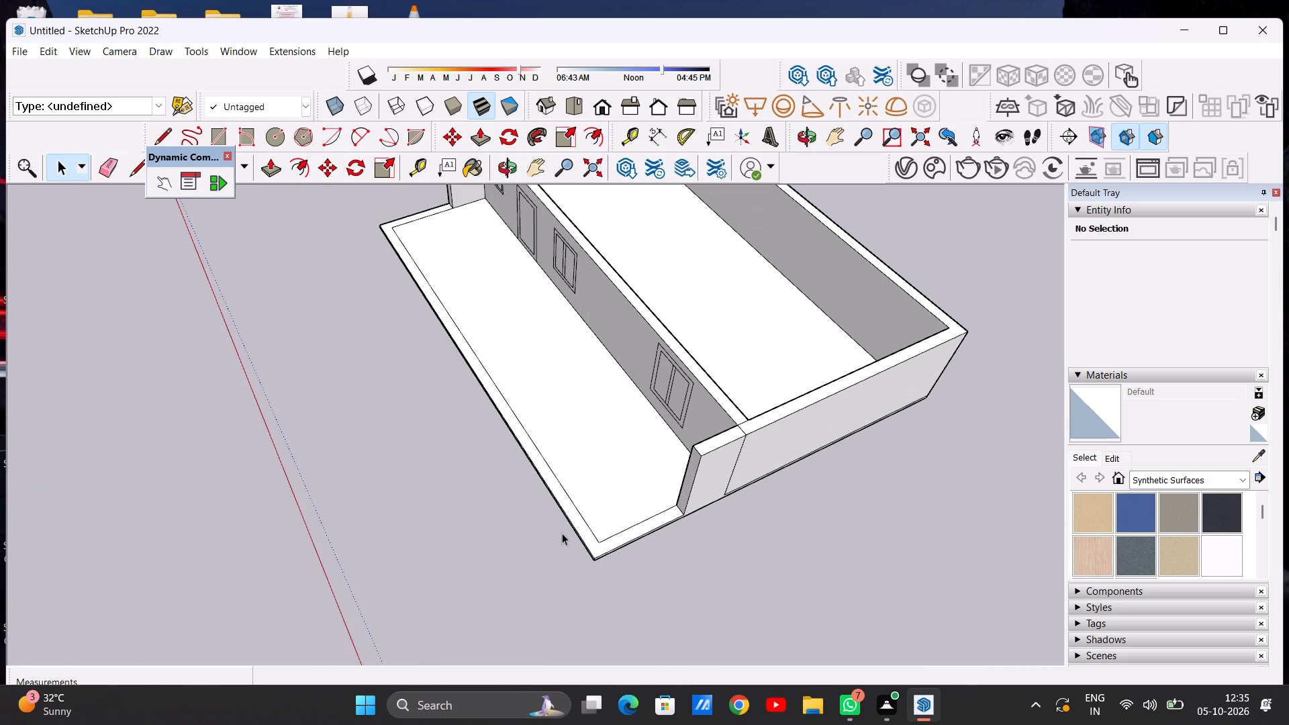
{"action": "scroll", "coordinate": [644, 524], "scroll_direction": "up", "scroll_amount": 5}
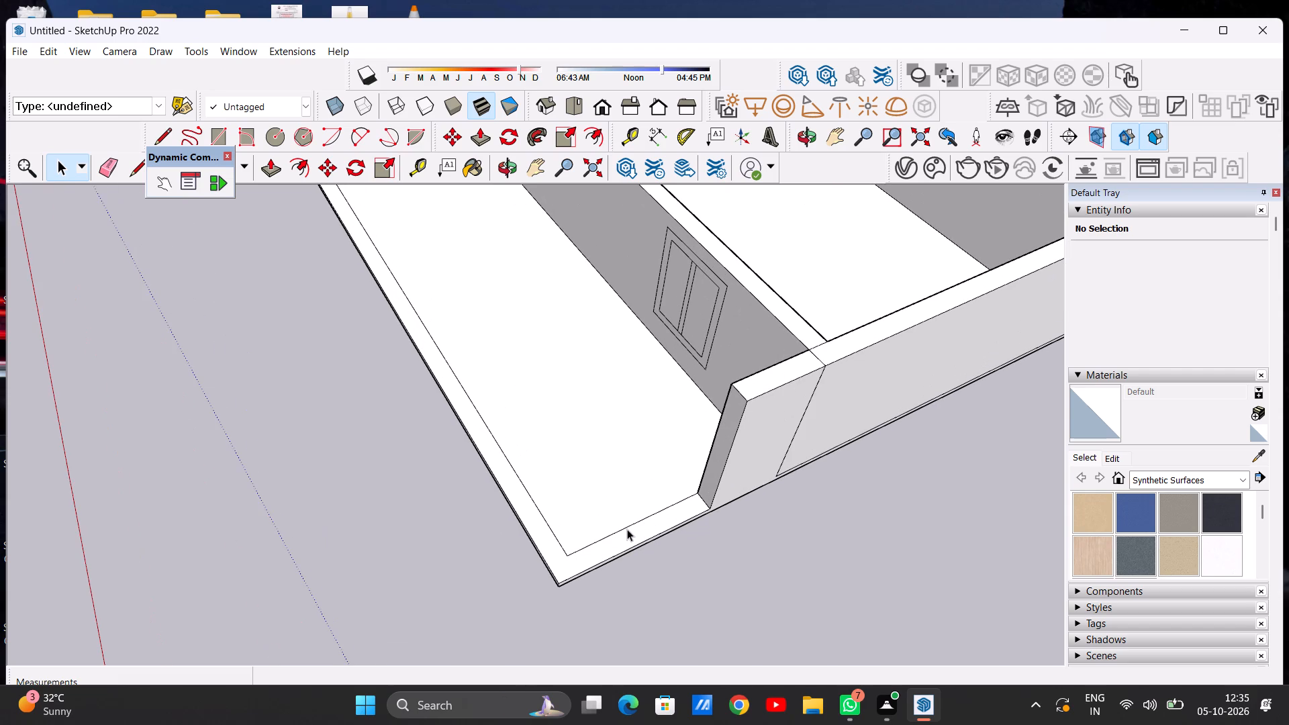
{"action": "key", "text": "l"}
{"action": "left_click", "coordinate": [568, 554]}
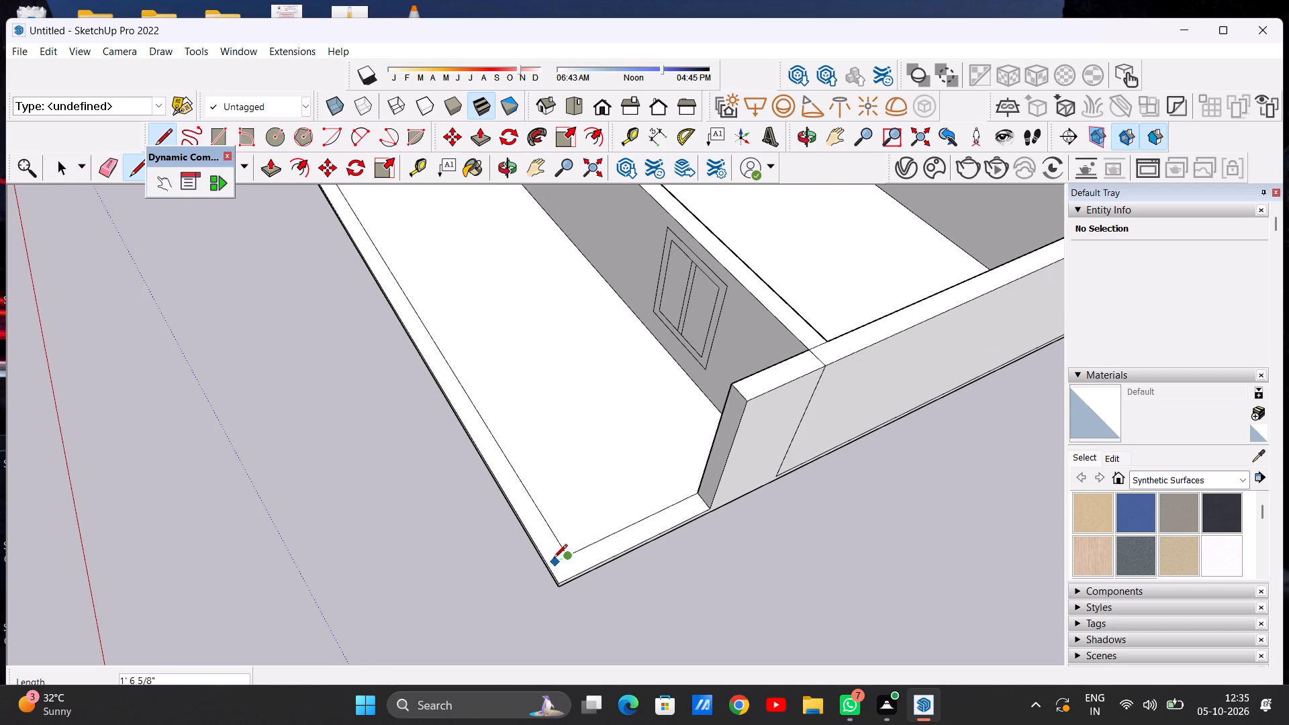
{"action": "left_click", "coordinate": [550, 563]}
{"action": "key", "text": "space"}
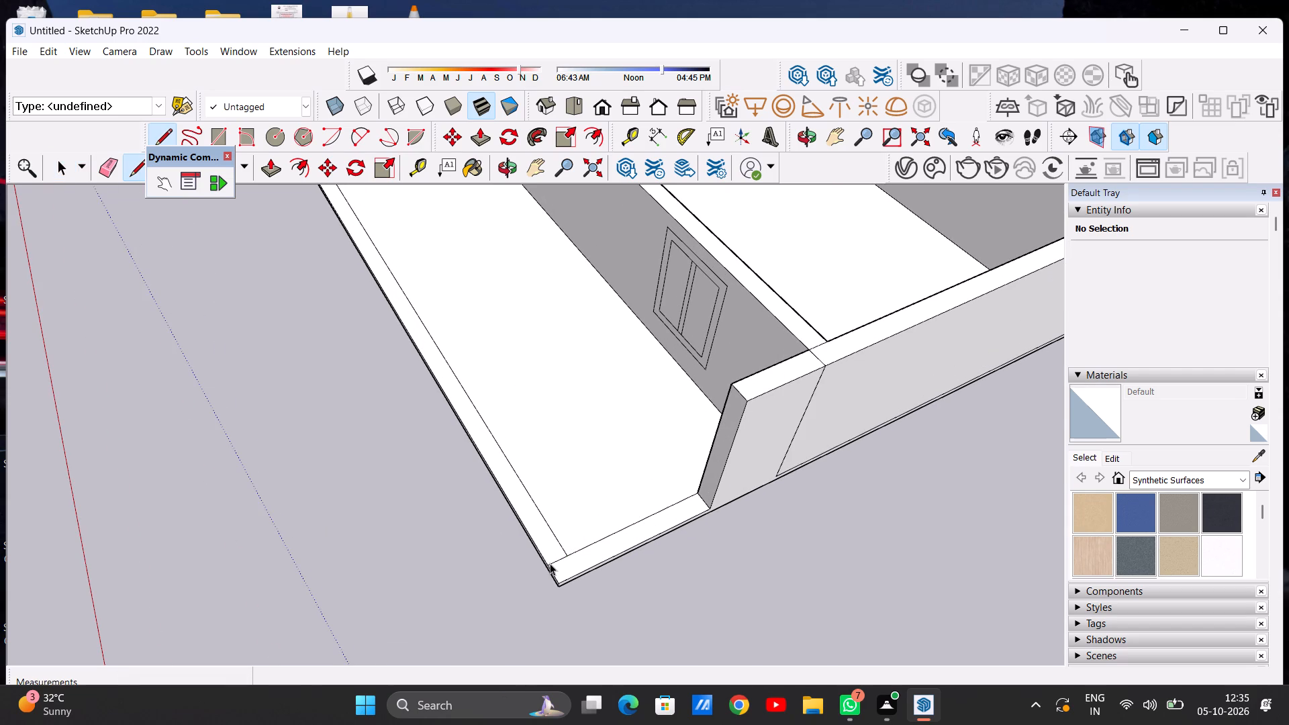
Push/Pull the border strip section in front of the taller side wall up to roughly half that wall's height.
{"action": "key", "text": "p"}
{"action": "left_click", "coordinate": [589, 555]}
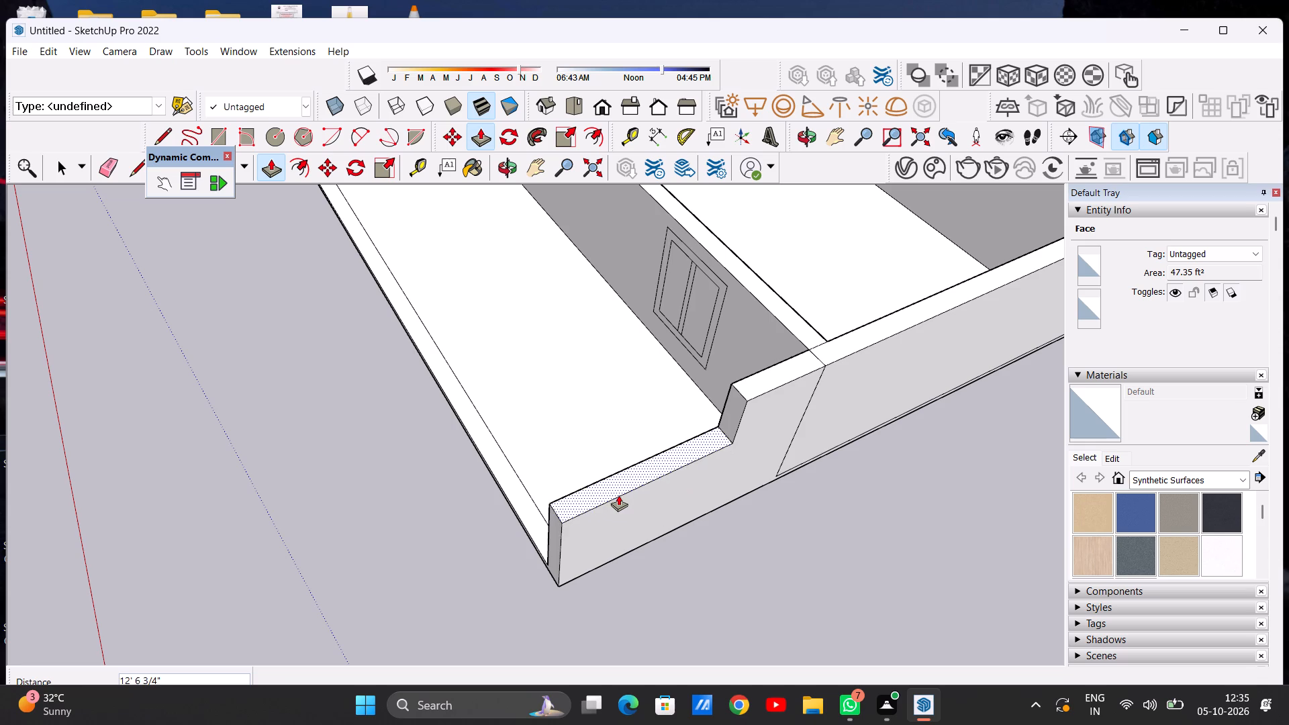
{"action": "left_click", "coordinate": [618, 512]}
{"action": "key", "text": "space"}
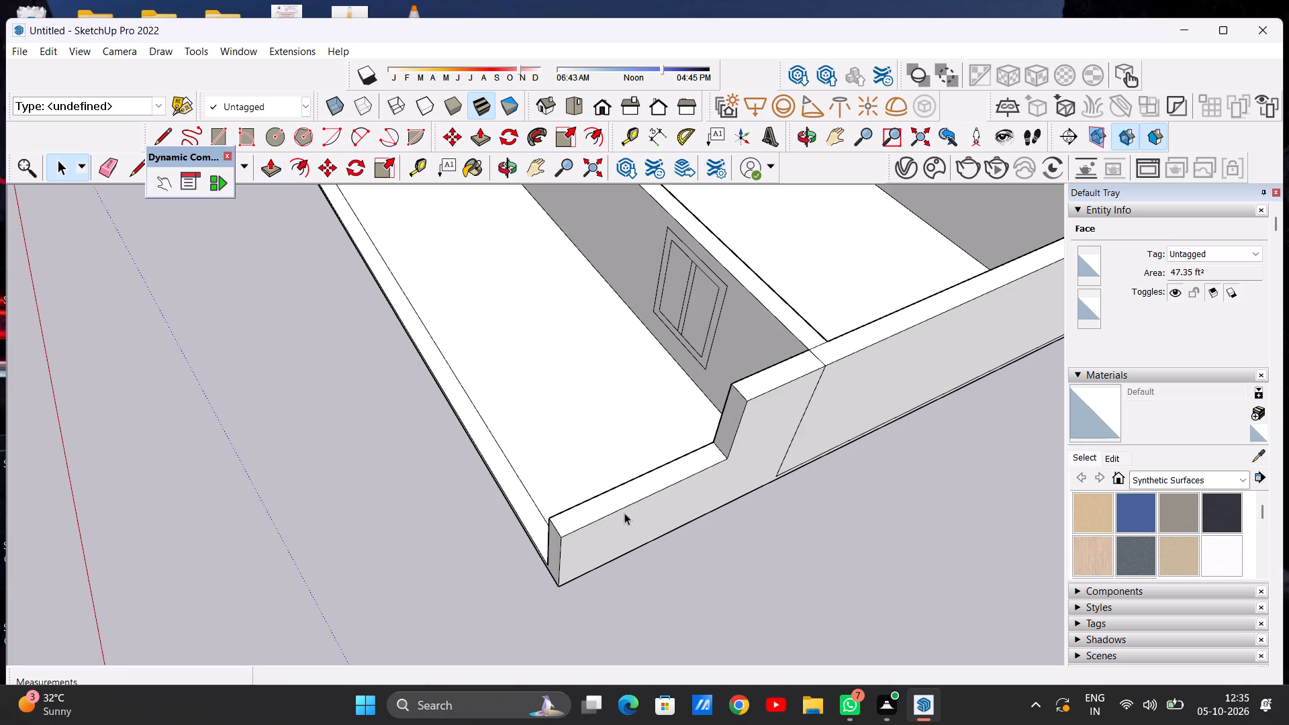
Draw a vertical line about 10' 7 3/8" down the outer face where the low wall meets the taller wall.
{"action": "middle_click_drag", "start_coordinate": [652, 548], "coordinate": [548, 309]}
{"action": "scroll", "coordinate": [643, 457], "scroll_direction": "up", "scroll_amount": 1}
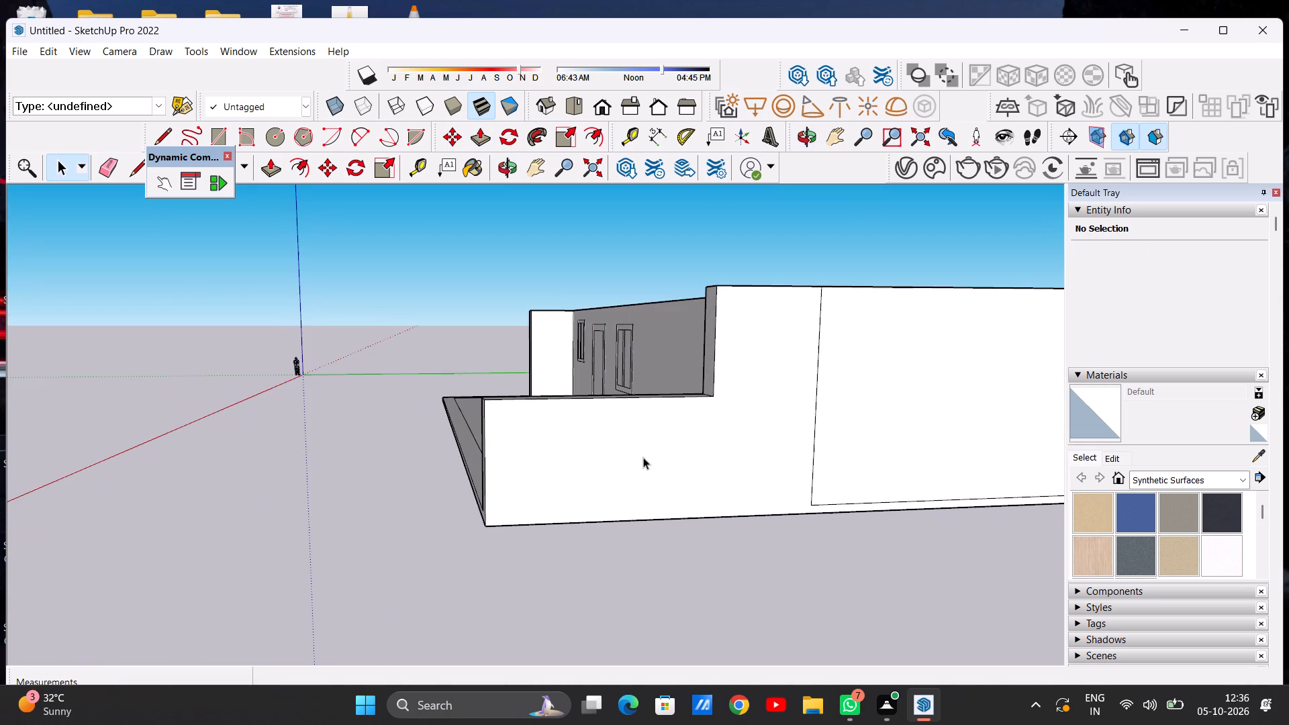
{"action": "scroll", "coordinate": [550, 501], "scroll_direction": "down", "scroll_amount": 5}
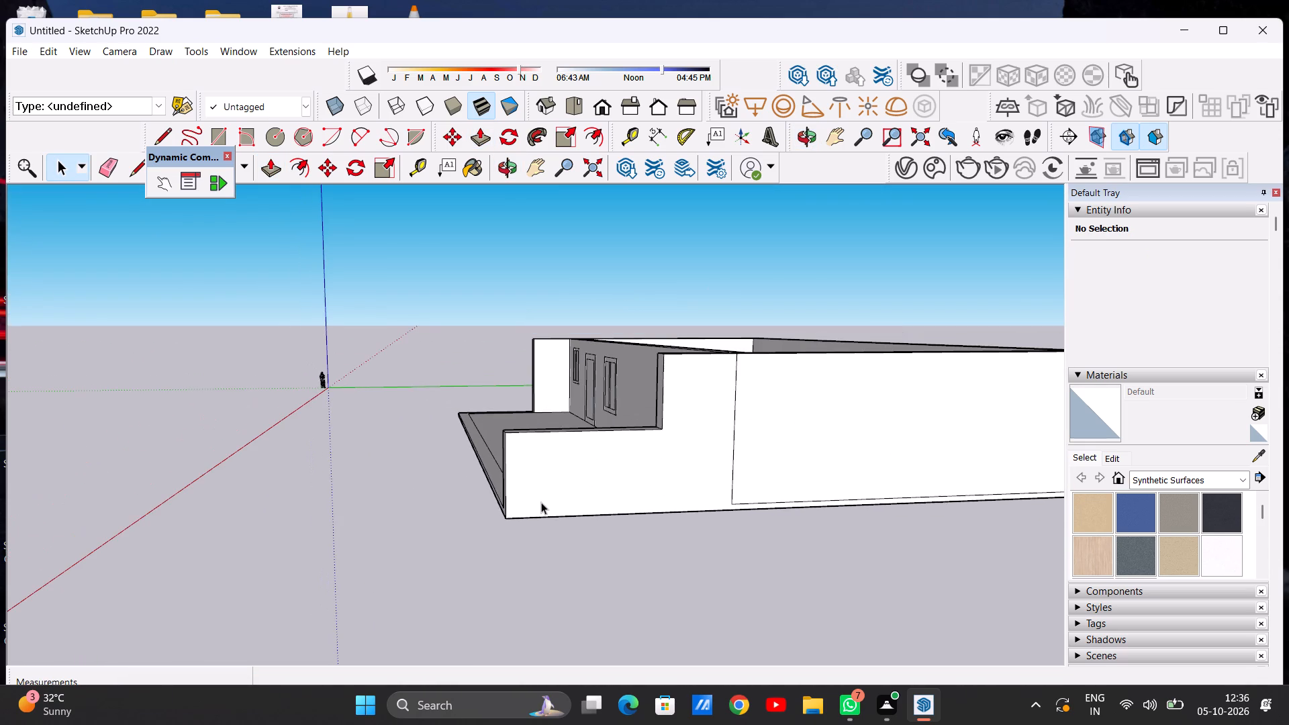
{"action": "middle_click_drag", "start_coordinate": [654, 473], "coordinate": [596, 502]}
{"action": "scroll", "coordinate": [583, 483], "scroll_direction": "up", "scroll_amount": 3}
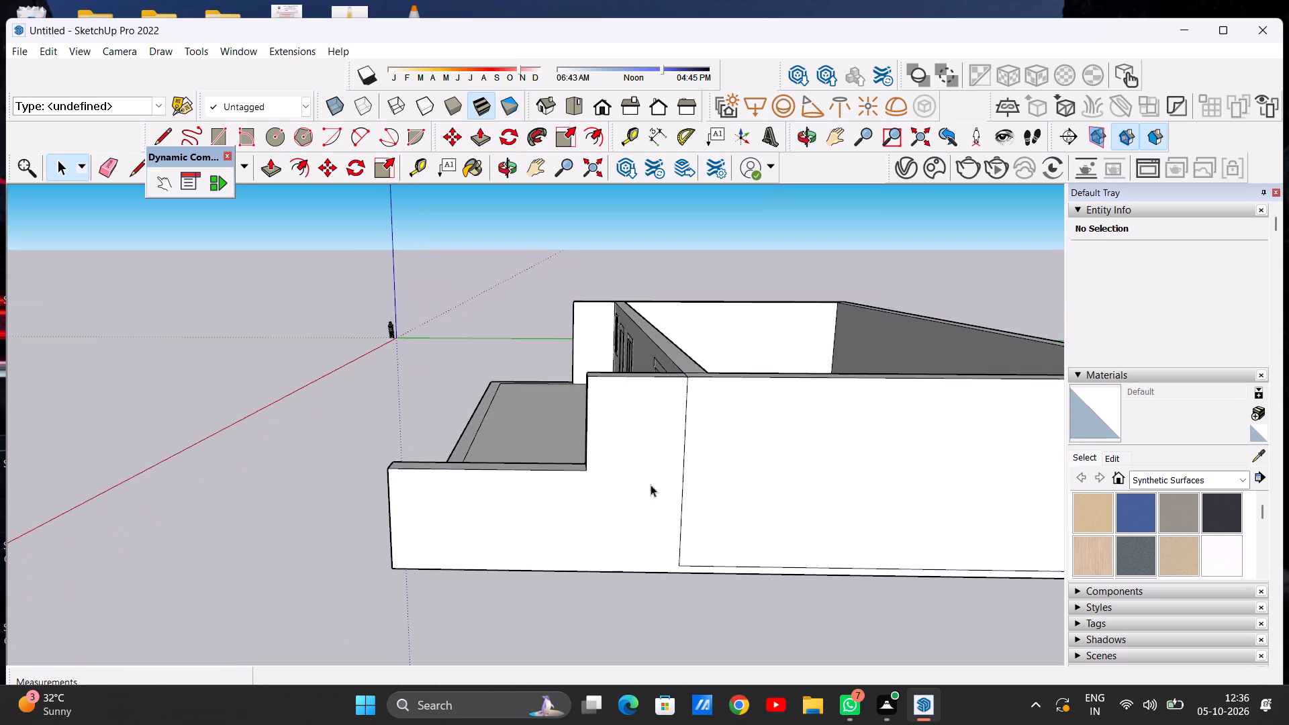
{"action": "scroll", "coordinate": [654, 485], "scroll_direction": "down", "scroll_amount": 3}
{"action": "scroll", "coordinate": [575, 487], "scroll_direction": "up", "scroll_amount": 2}
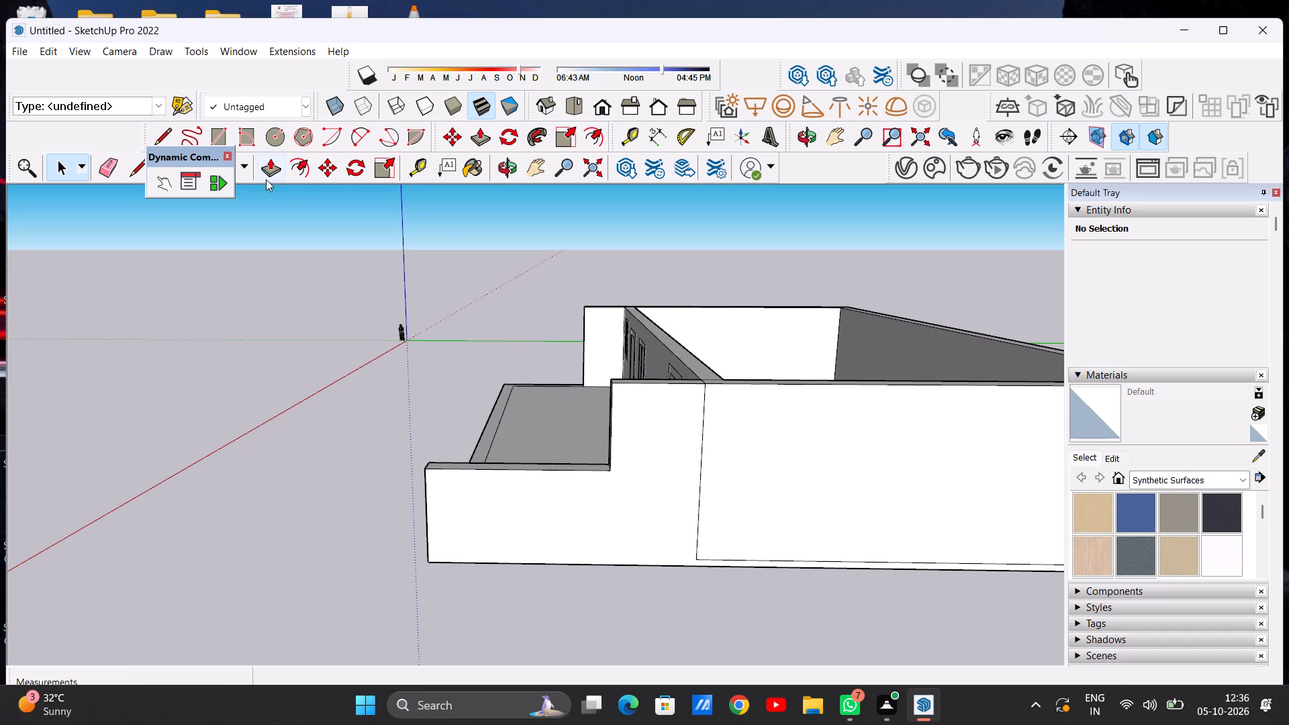
{"action": "key", "text": "l"}
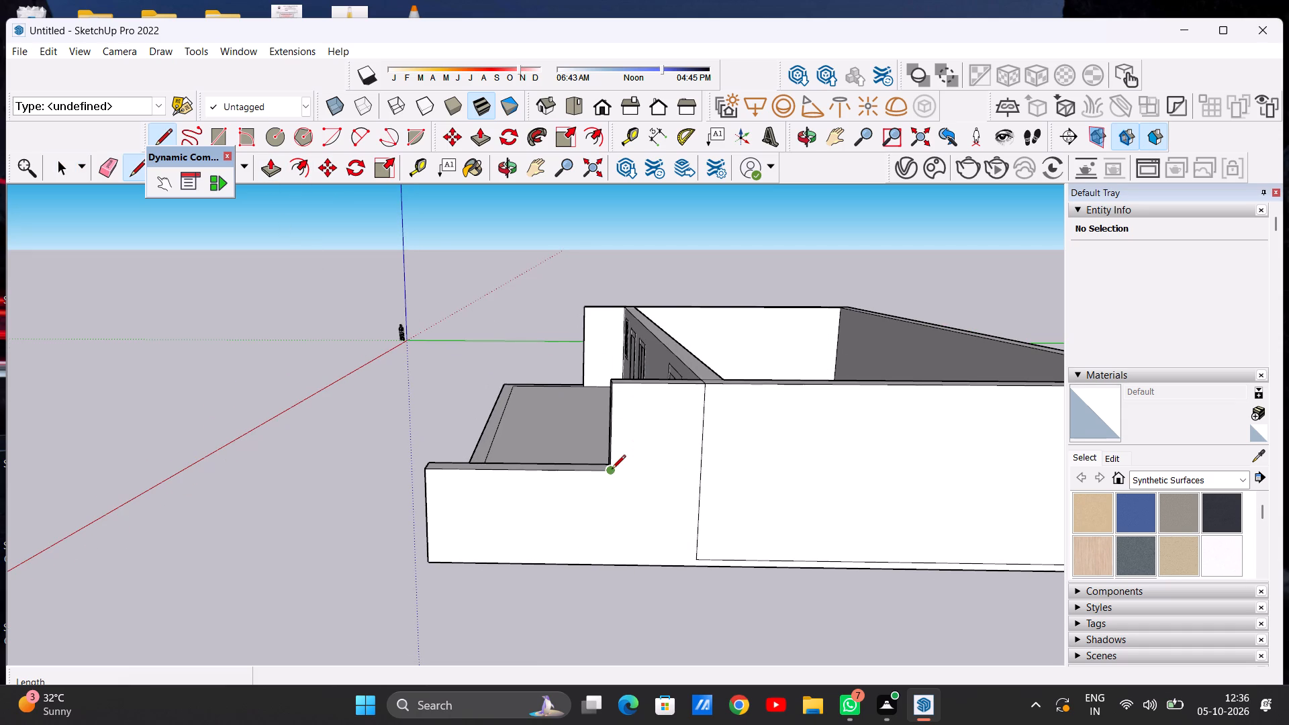
{"action": "left_click", "coordinate": [610, 471]}
{"action": "left_click", "coordinate": [612, 562]}
{"action": "key", "text": "space"}
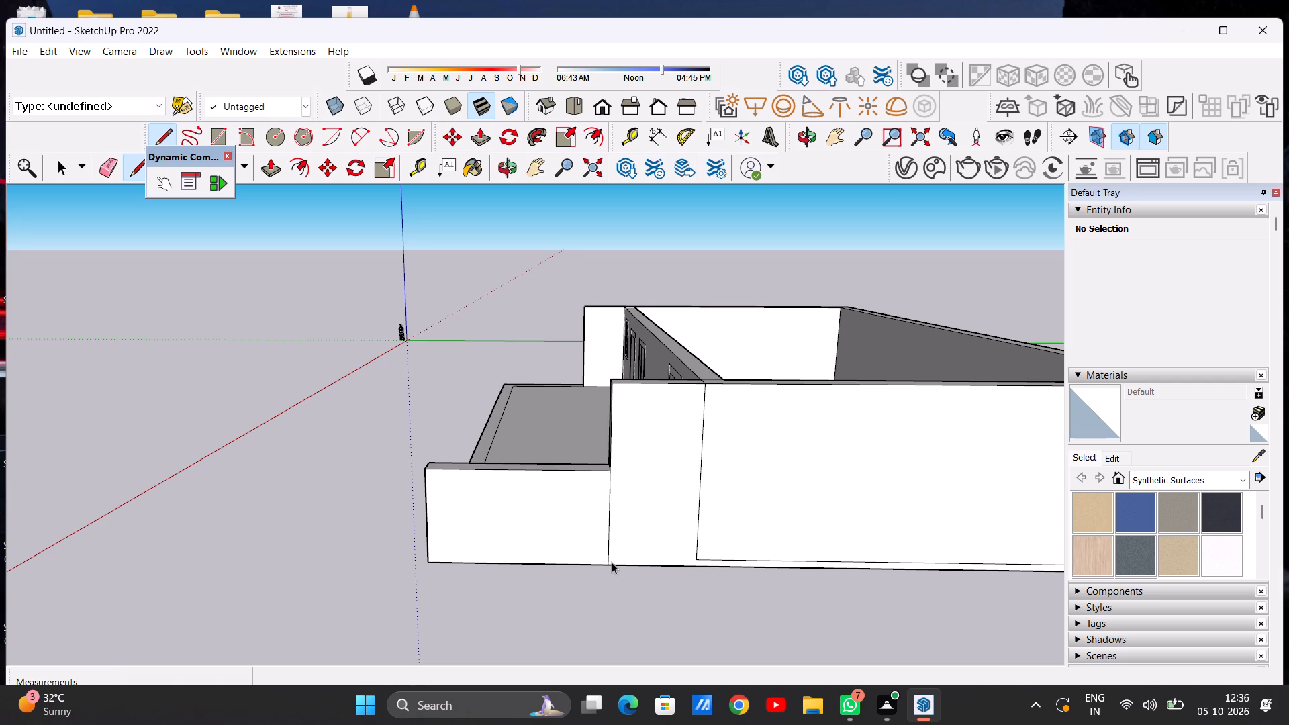
Draw an arc across the low wall's outer face, spanning about 19' 7 9/16" with a bulge of about 2' 3 9/16" touching the top edge.
{"action": "left_click", "coordinate": [361, 139]}
{"action": "scroll", "coordinate": [462, 499], "scroll_direction": "up", "scroll_amount": 9}
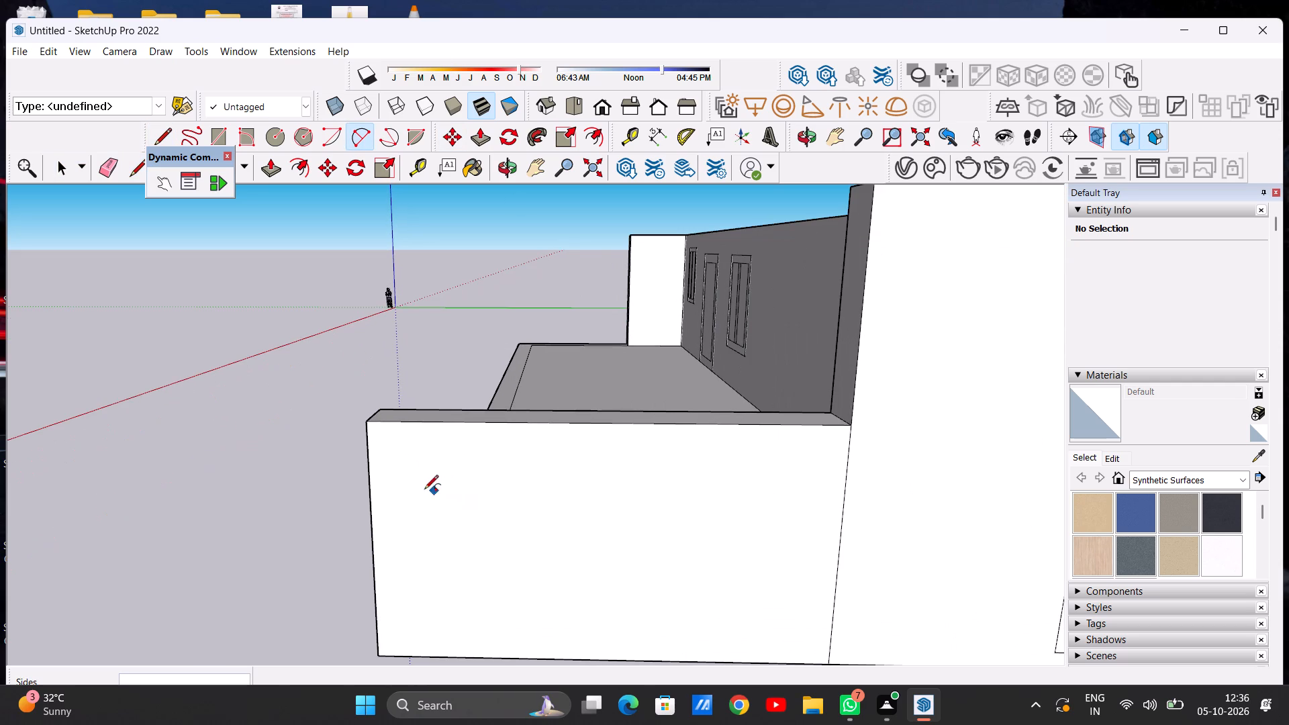
{"action": "left_click", "coordinate": [368, 475]}
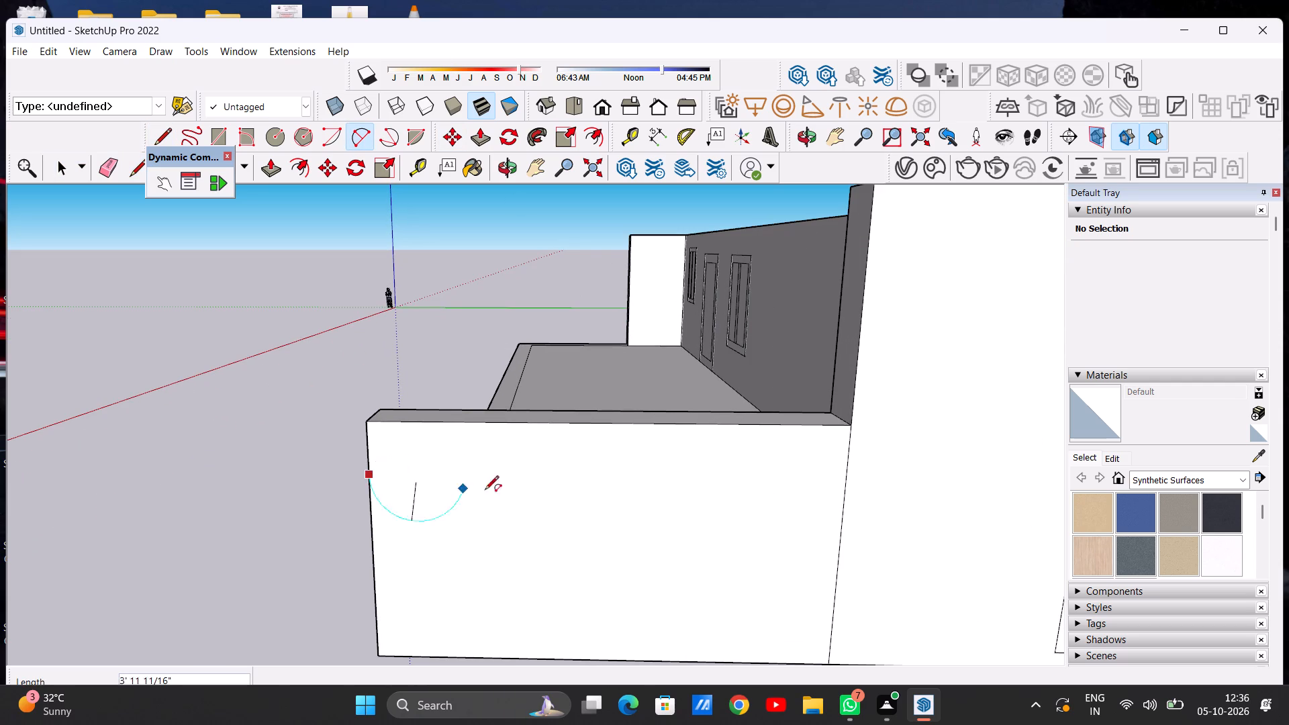
{"action": "left_click", "coordinate": [844, 484]}
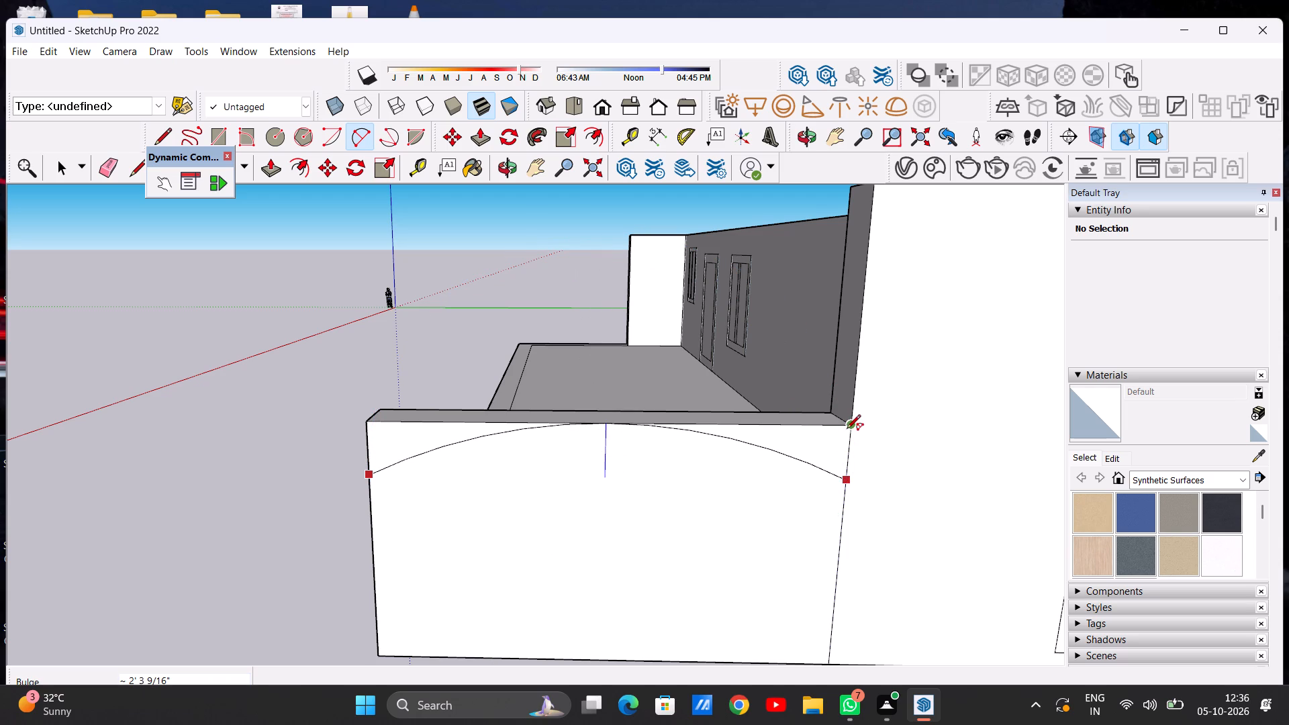
{"action": "left_click", "coordinate": [847, 430]}
{"action": "key", "text": "space"}
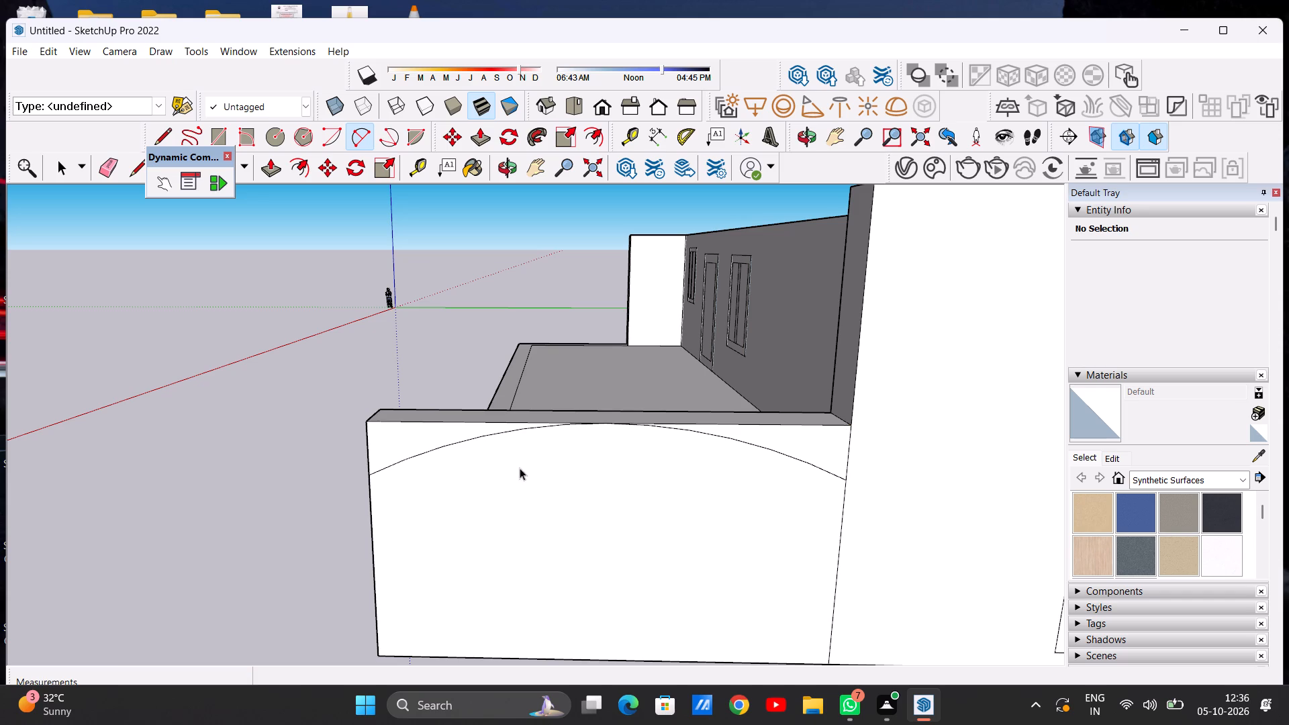
Draw a line about 2' 4 15/16" across the low wall's front end face from the arc's endpoint to the inner edge.
{"action": "middle_click_drag", "start_coordinate": [330, 454], "coordinate": [745, 452]}
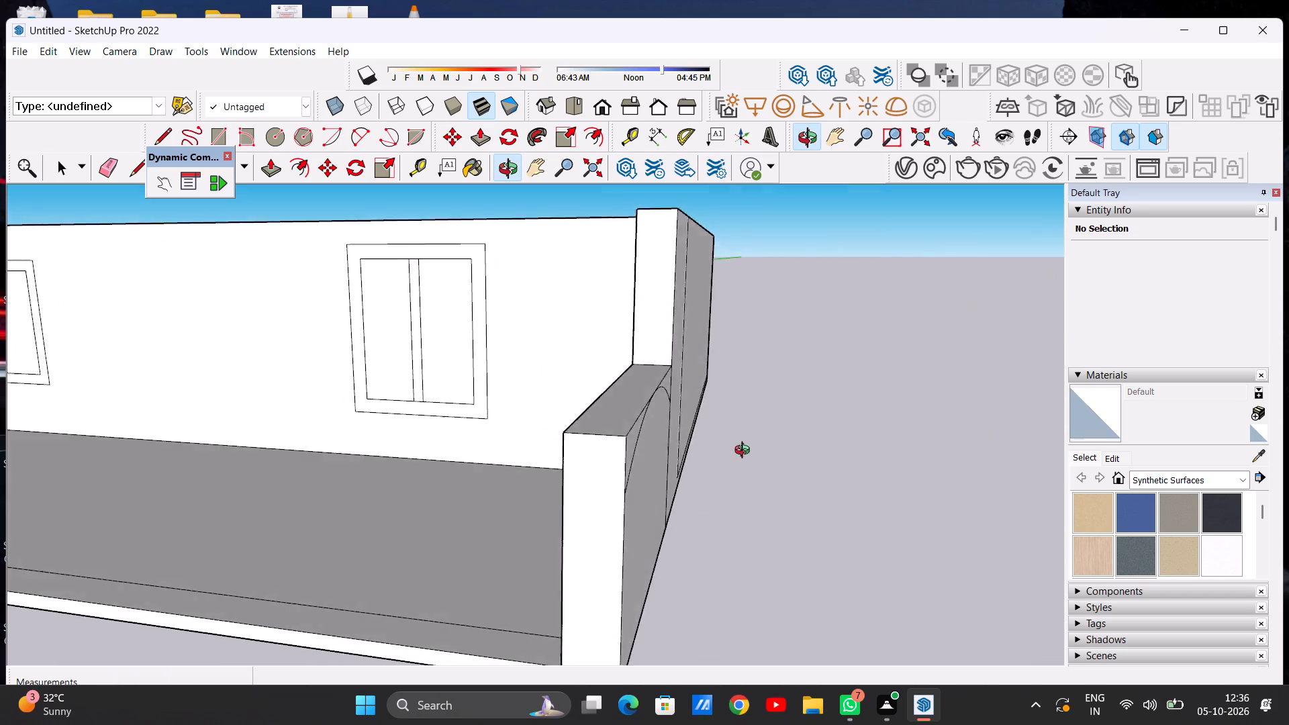
{"action": "middle_click_drag", "start_coordinate": [745, 452], "coordinate": [776, 444]}
{"action": "middle_click_drag", "start_coordinate": [608, 464], "coordinate": [518, 488]}
{"action": "scroll", "coordinate": [563, 522], "scroll_direction": "up", "scroll_amount": 2}
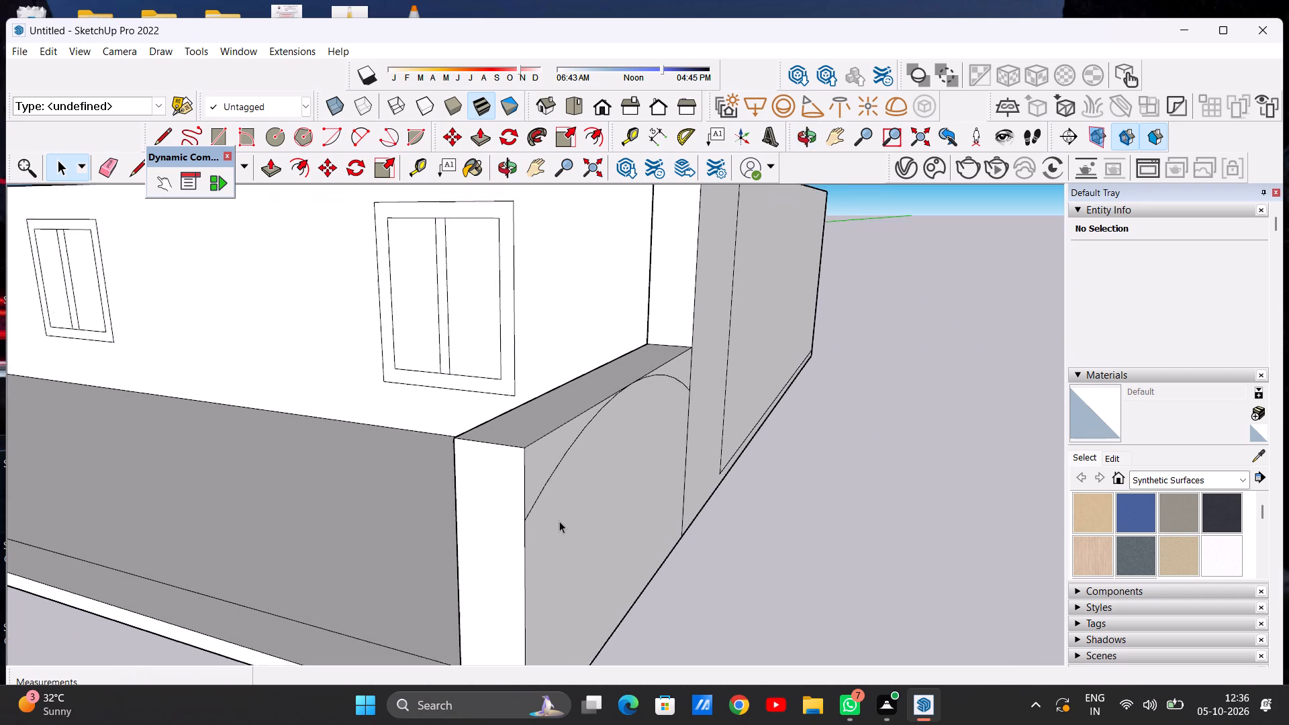
{"action": "scroll", "coordinate": [559, 521], "scroll_direction": "up", "scroll_amount": 1}
{"action": "key", "text": "l"}
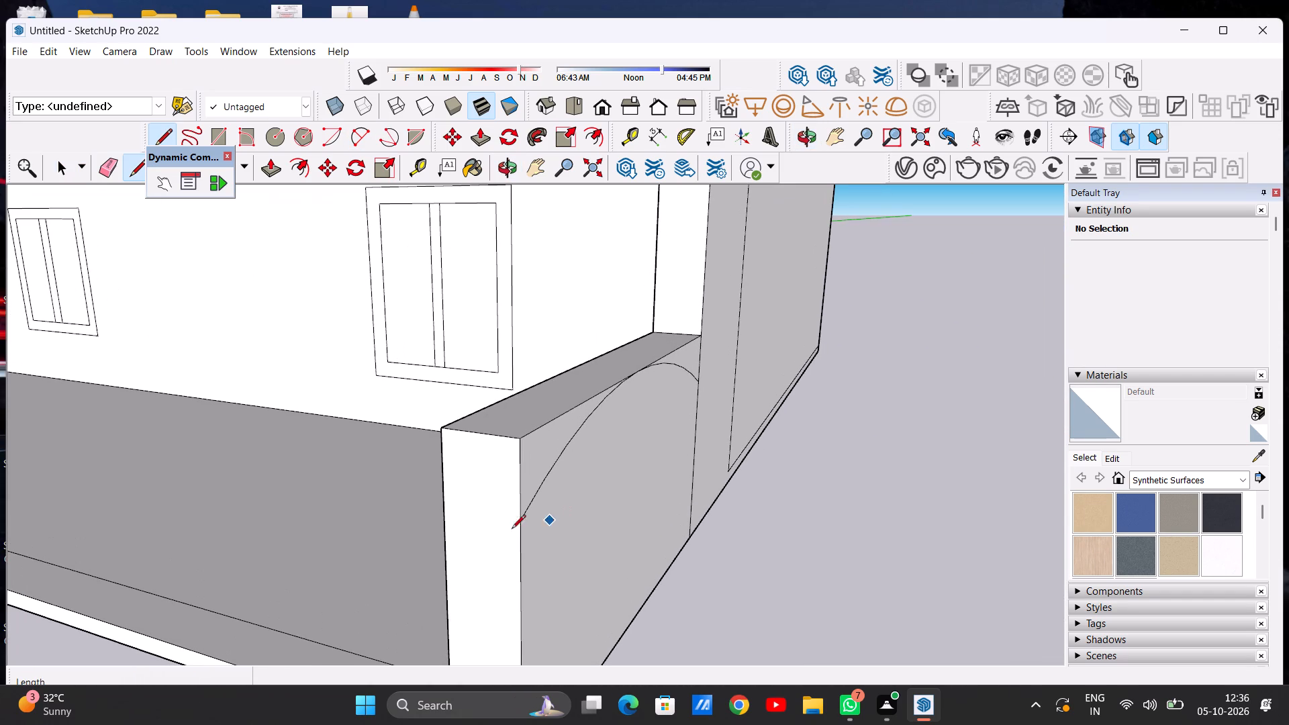
{"action": "scroll", "coordinate": [492, 532], "scroll_direction": "up", "scroll_amount": 3}
{"action": "scroll", "coordinate": [492, 531], "scroll_direction": "down", "scroll_amount": 1}
{"action": "scroll", "coordinate": [493, 531], "scroll_direction": "up", "scroll_amount": 4}
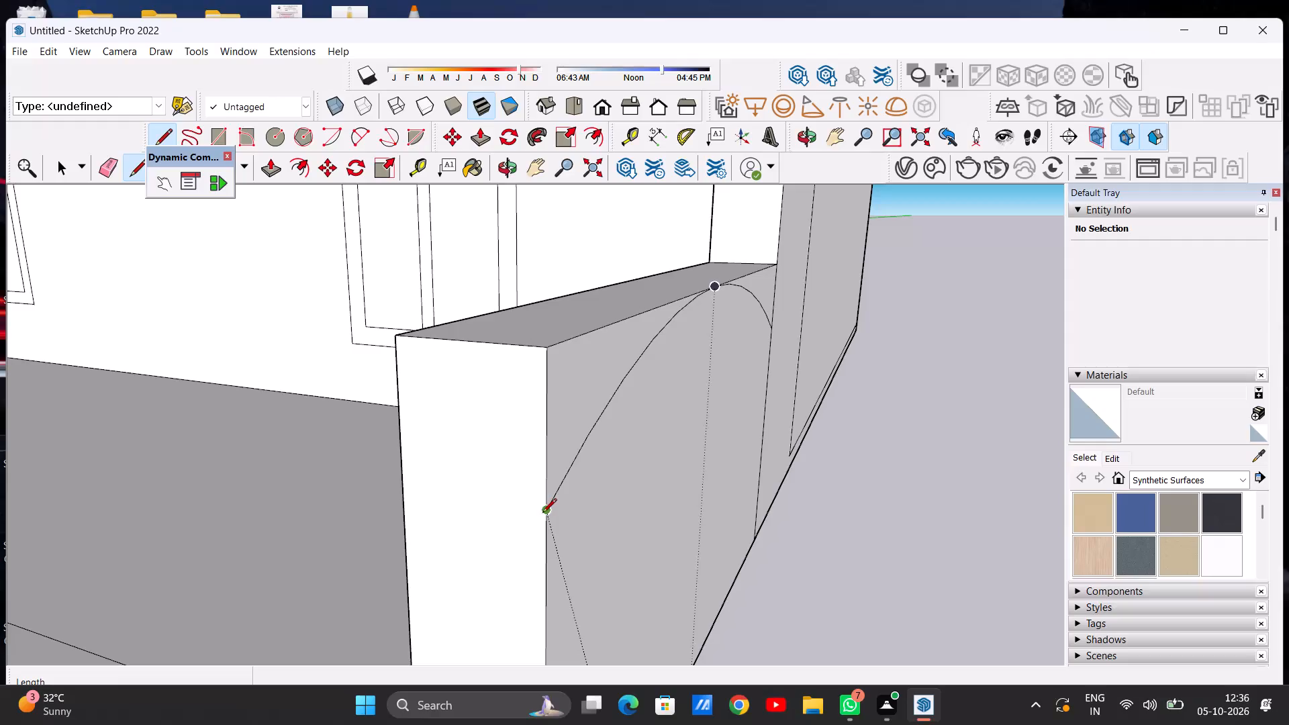
{"action": "left_click", "coordinate": [542, 514]}
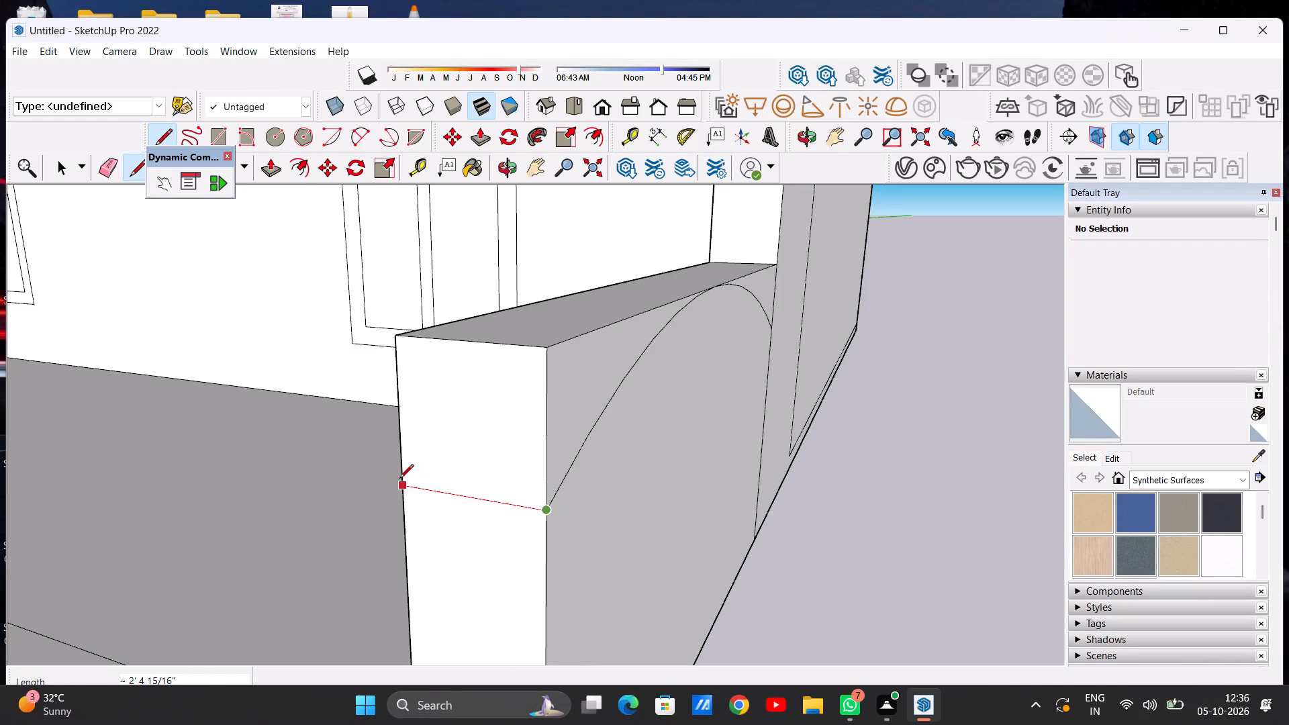
{"action": "left_click", "coordinate": [399, 479]}
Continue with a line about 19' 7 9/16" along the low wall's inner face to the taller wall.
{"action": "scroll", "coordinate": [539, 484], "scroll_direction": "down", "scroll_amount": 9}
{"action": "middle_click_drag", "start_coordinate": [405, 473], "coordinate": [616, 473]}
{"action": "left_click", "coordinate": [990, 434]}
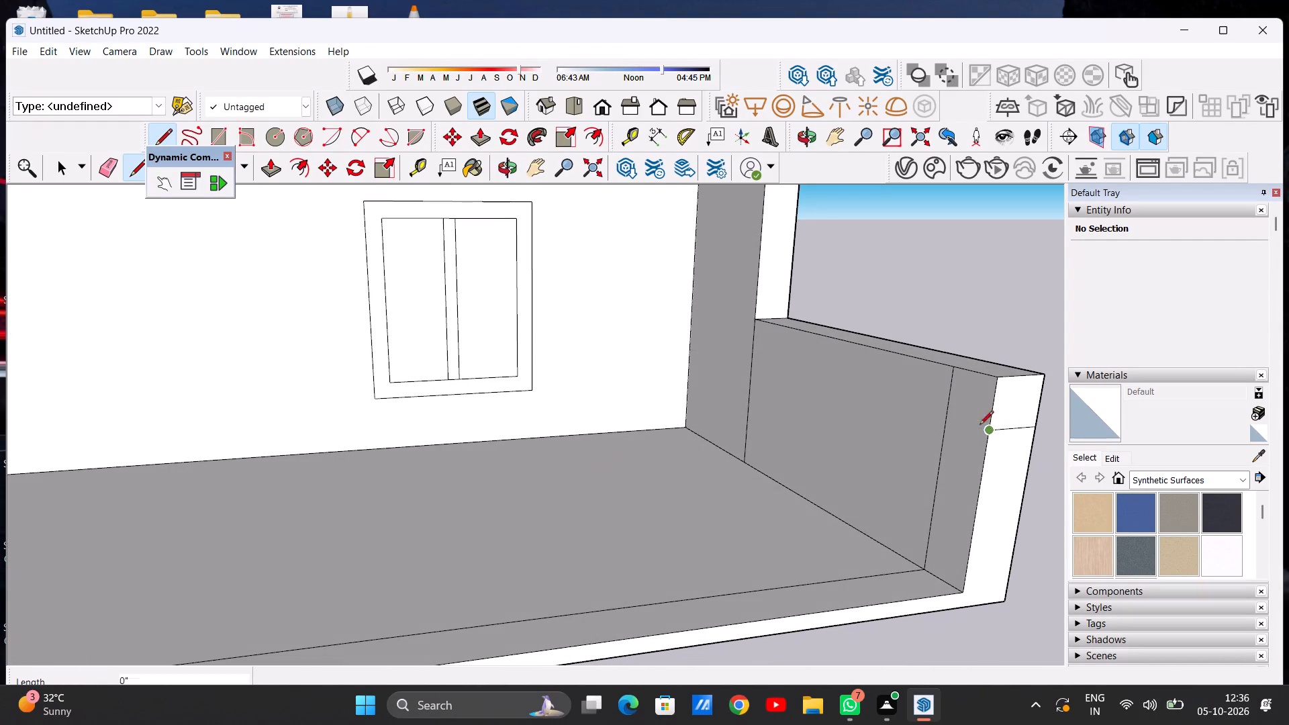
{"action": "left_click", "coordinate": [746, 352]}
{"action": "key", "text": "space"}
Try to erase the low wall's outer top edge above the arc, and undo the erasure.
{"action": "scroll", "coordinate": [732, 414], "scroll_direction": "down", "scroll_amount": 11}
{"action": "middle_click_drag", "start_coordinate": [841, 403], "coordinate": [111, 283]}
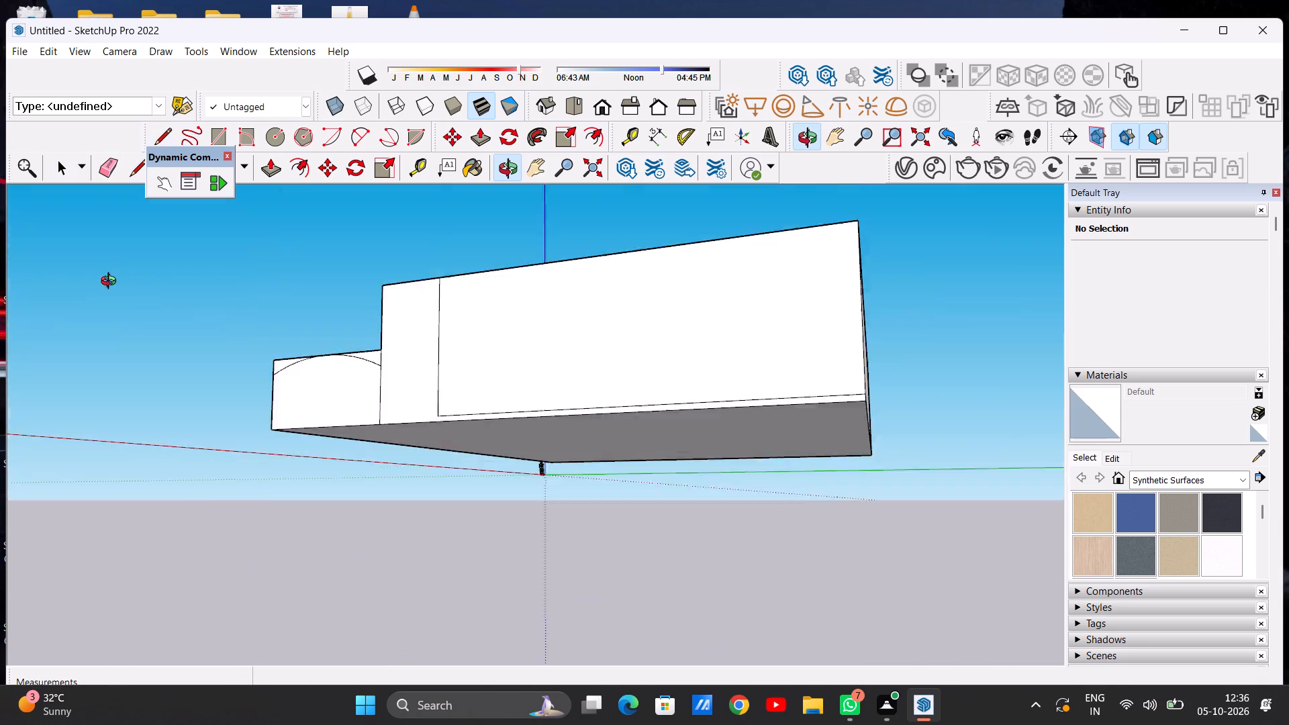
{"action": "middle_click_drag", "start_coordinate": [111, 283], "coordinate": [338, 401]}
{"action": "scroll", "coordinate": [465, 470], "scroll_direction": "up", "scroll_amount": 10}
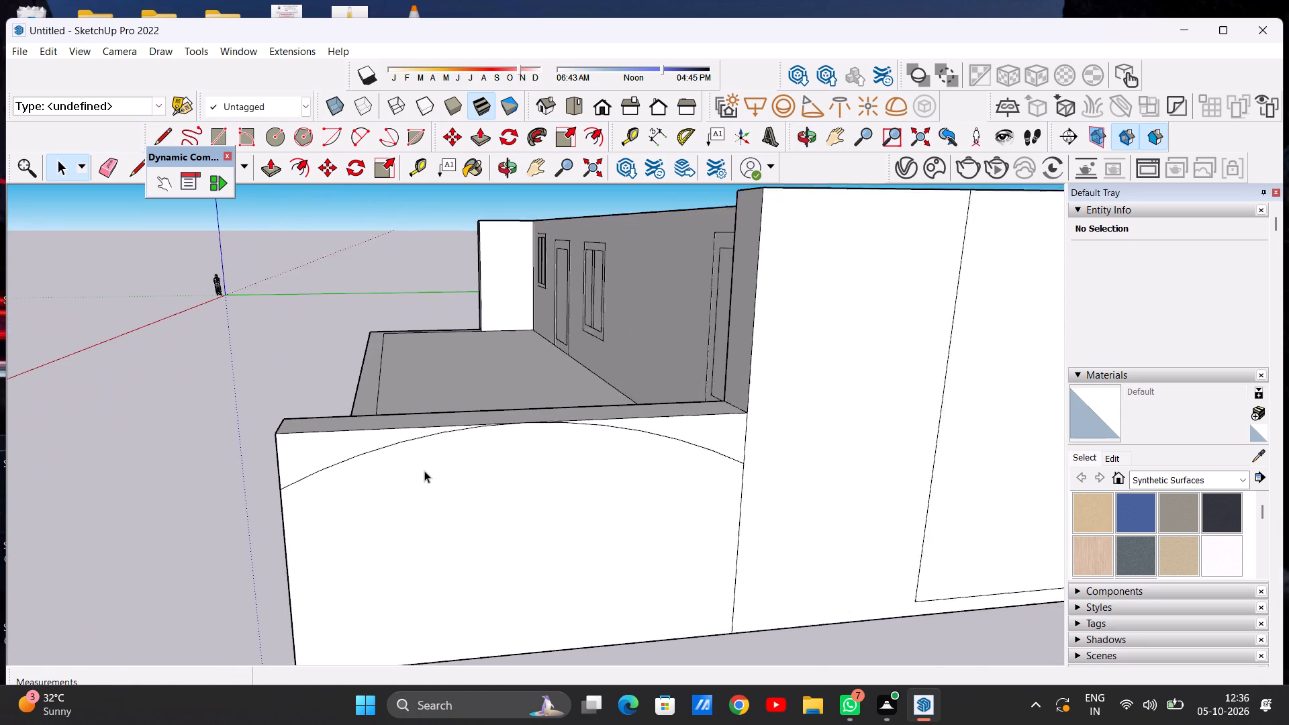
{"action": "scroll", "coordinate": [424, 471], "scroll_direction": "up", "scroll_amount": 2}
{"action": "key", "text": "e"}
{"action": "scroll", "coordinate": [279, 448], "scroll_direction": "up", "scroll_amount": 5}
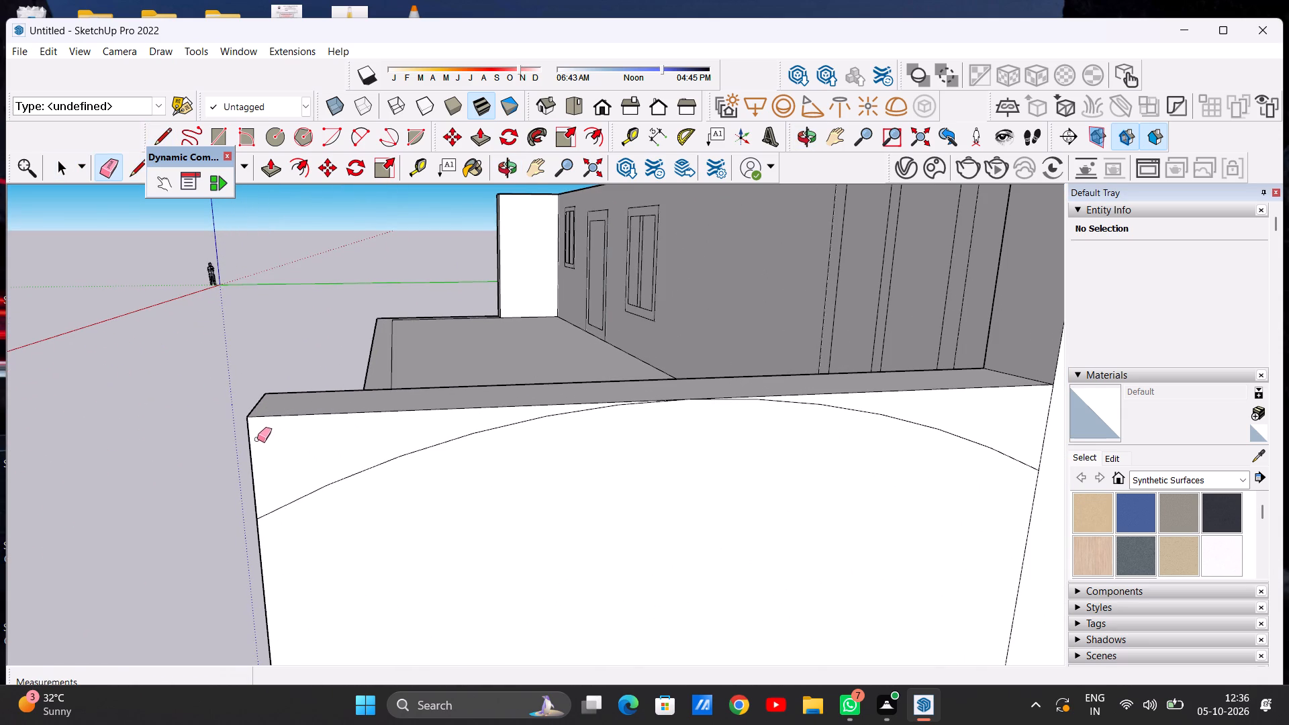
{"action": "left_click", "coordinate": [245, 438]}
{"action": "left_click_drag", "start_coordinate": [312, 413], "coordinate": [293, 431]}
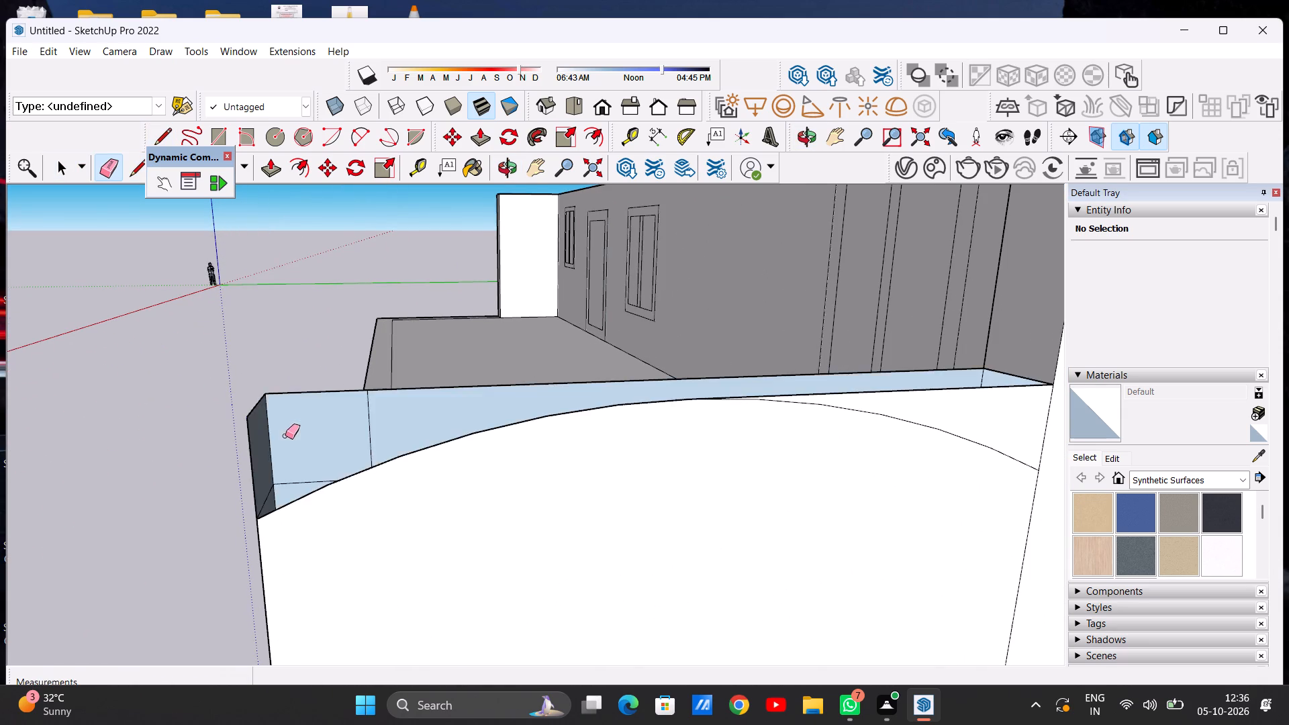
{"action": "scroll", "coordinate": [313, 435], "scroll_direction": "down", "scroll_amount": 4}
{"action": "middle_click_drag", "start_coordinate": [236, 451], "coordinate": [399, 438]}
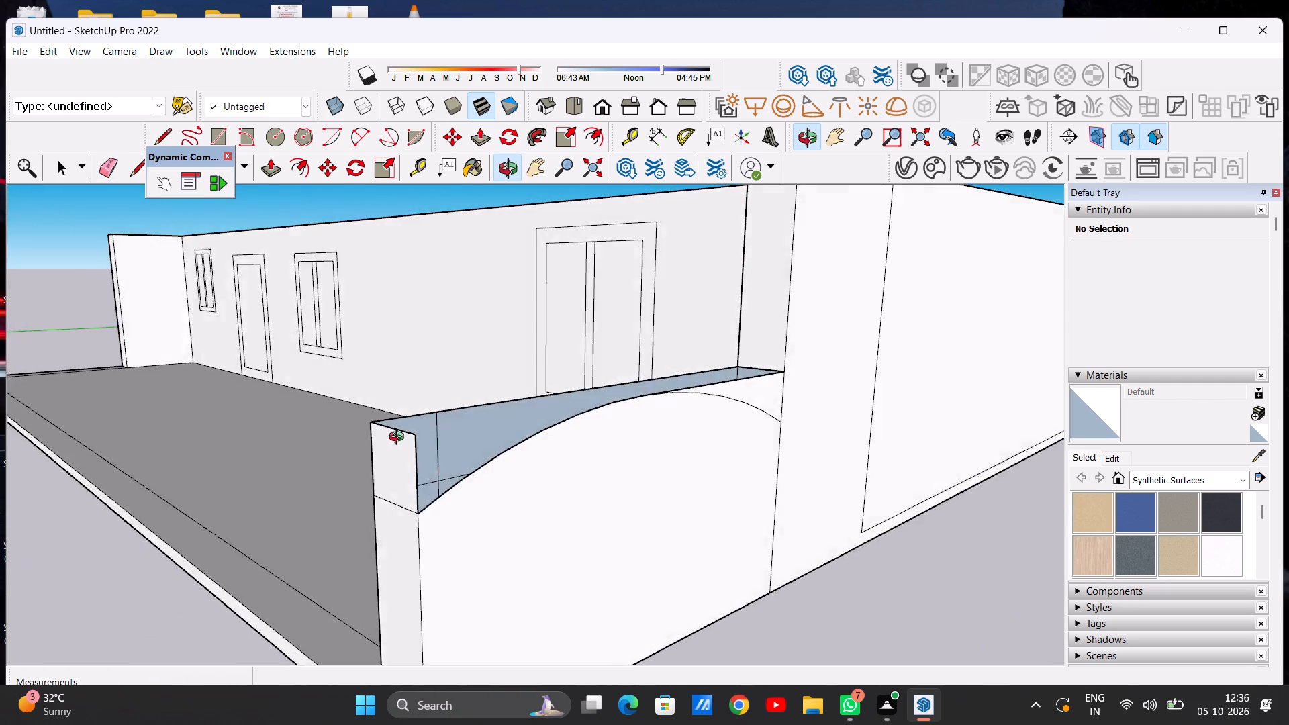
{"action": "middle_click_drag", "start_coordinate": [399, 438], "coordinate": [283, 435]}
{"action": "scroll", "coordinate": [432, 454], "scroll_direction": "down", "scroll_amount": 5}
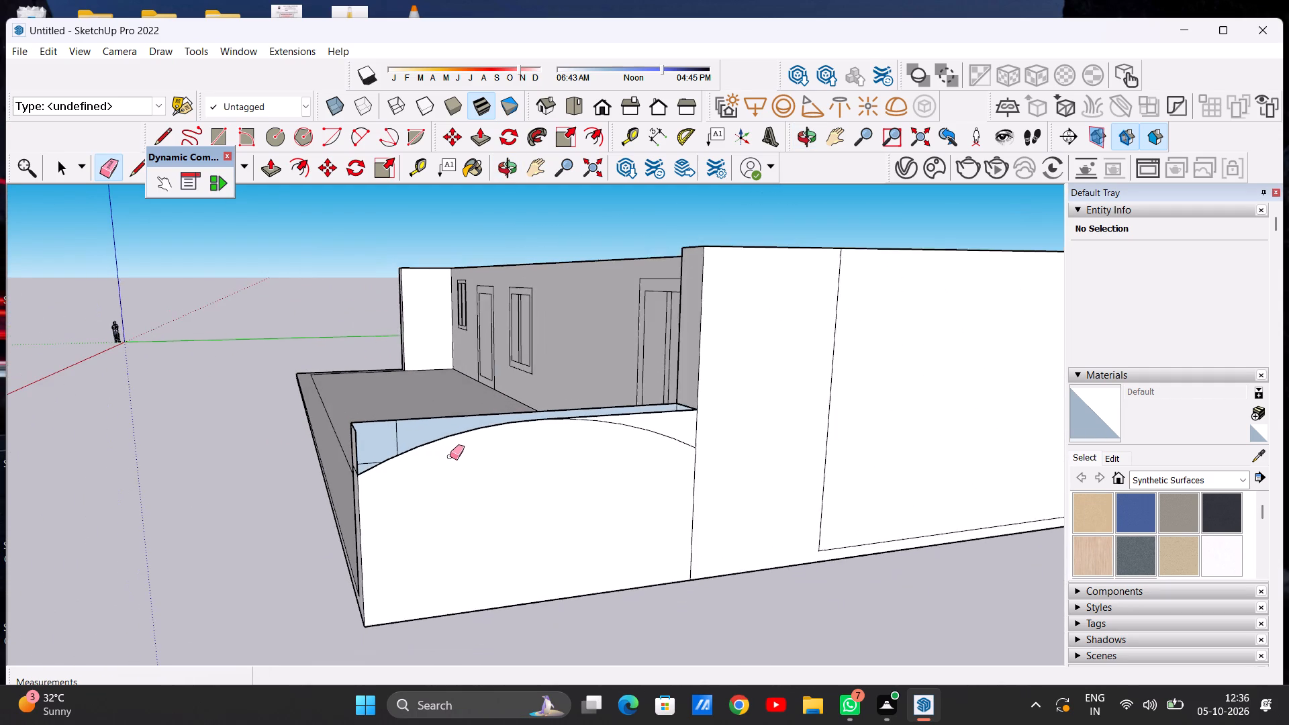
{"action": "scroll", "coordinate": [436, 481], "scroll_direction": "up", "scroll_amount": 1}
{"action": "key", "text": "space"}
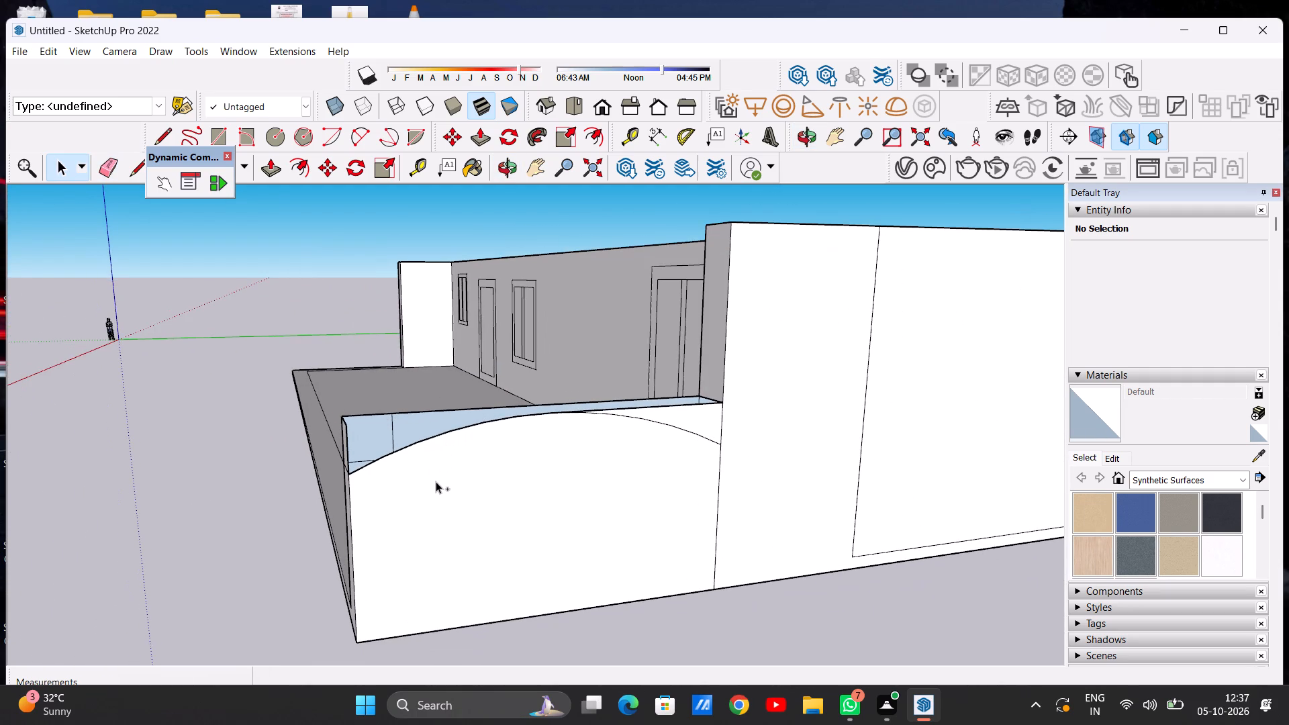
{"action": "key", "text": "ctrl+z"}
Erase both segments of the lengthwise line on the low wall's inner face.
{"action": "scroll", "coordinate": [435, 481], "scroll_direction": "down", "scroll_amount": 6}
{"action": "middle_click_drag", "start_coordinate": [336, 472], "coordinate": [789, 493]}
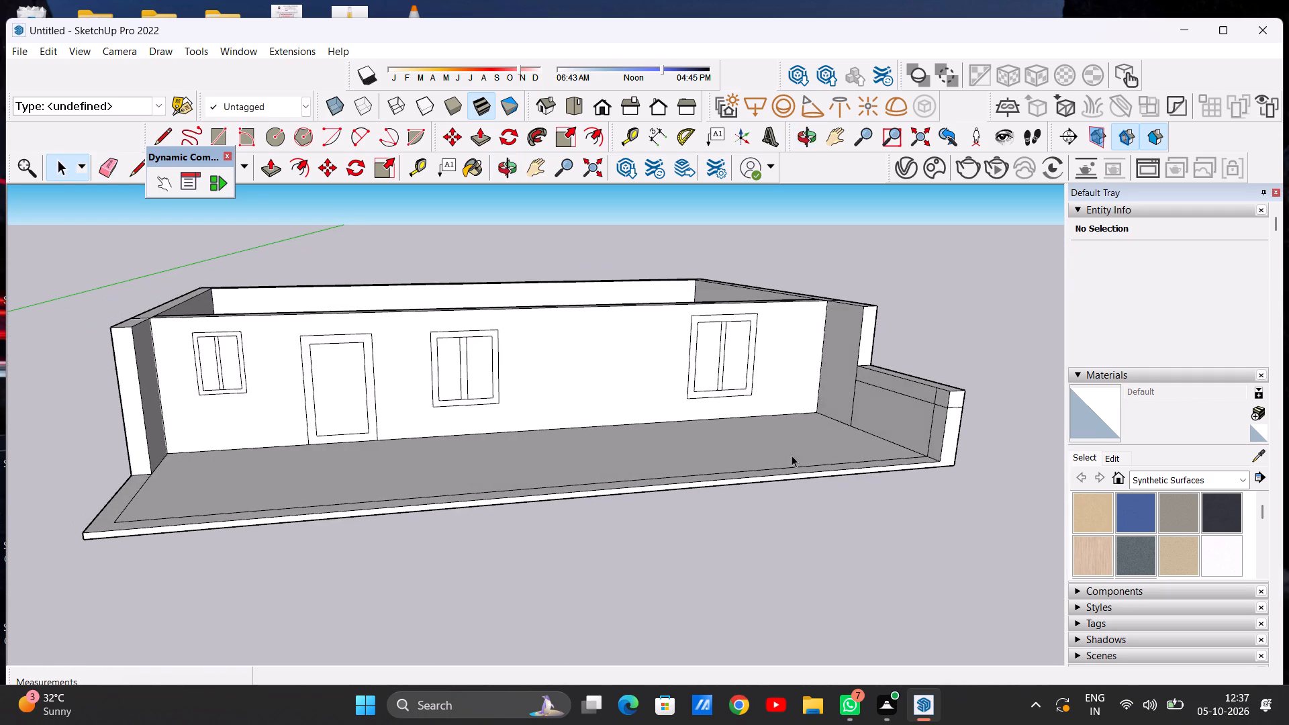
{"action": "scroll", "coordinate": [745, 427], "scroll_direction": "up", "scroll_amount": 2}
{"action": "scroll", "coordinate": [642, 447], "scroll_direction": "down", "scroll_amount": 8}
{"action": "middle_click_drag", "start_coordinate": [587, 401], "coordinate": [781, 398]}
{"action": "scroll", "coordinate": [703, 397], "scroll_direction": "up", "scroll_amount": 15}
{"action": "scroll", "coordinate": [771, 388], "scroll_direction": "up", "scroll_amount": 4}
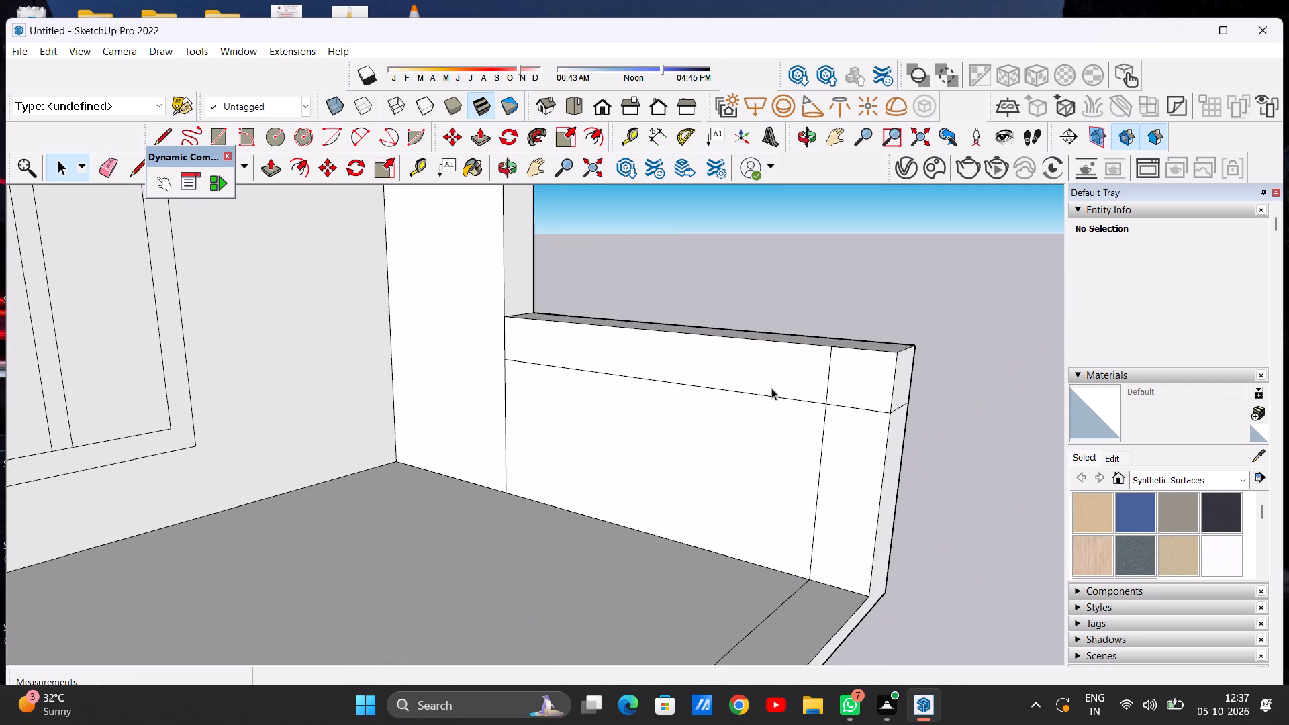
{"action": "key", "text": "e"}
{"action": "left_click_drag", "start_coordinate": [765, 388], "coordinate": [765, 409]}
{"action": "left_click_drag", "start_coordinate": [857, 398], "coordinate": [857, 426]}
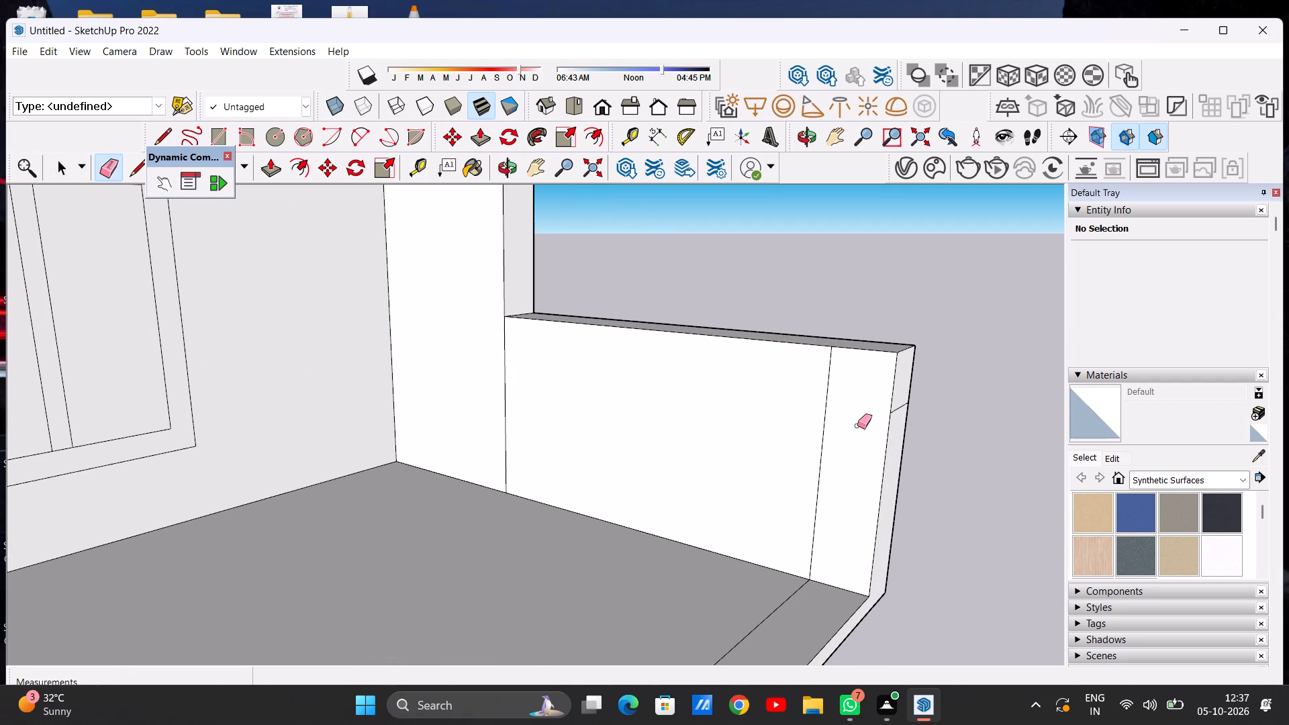
Draw a two-point arc with about 2' 3 9/16" bulge on the low wall's inner face, from its front edge to the taller wall.
{"action": "scroll", "coordinate": [778, 439], "scroll_direction": "down", "scroll_amount": 5}
{"action": "middle_click_drag", "start_coordinate": [660, 434], "coordinate": [763, 420]}
{"action": "scroll", "coordinate": [811, 421], "scroll_direction": "up", "scroll_amount": 2}
{"action": "key", "text": "space"}
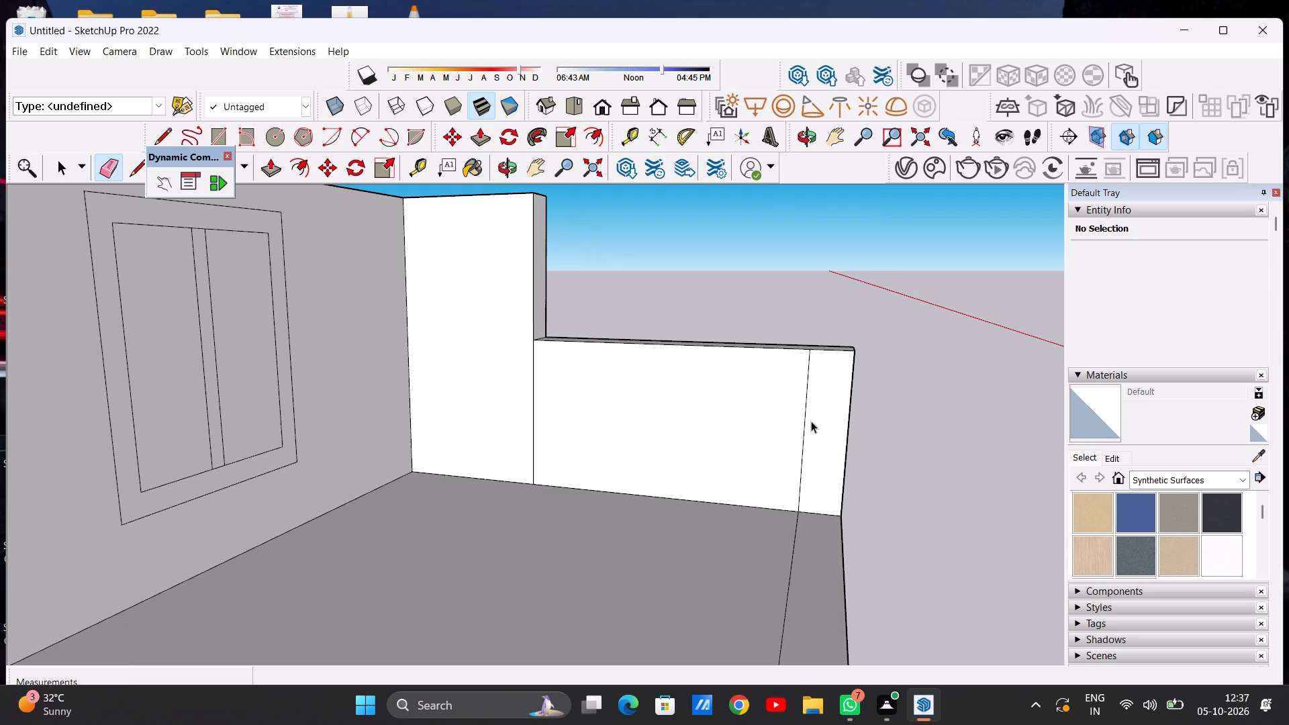
{"action": "left_click", "coordinate": [356, 137]}
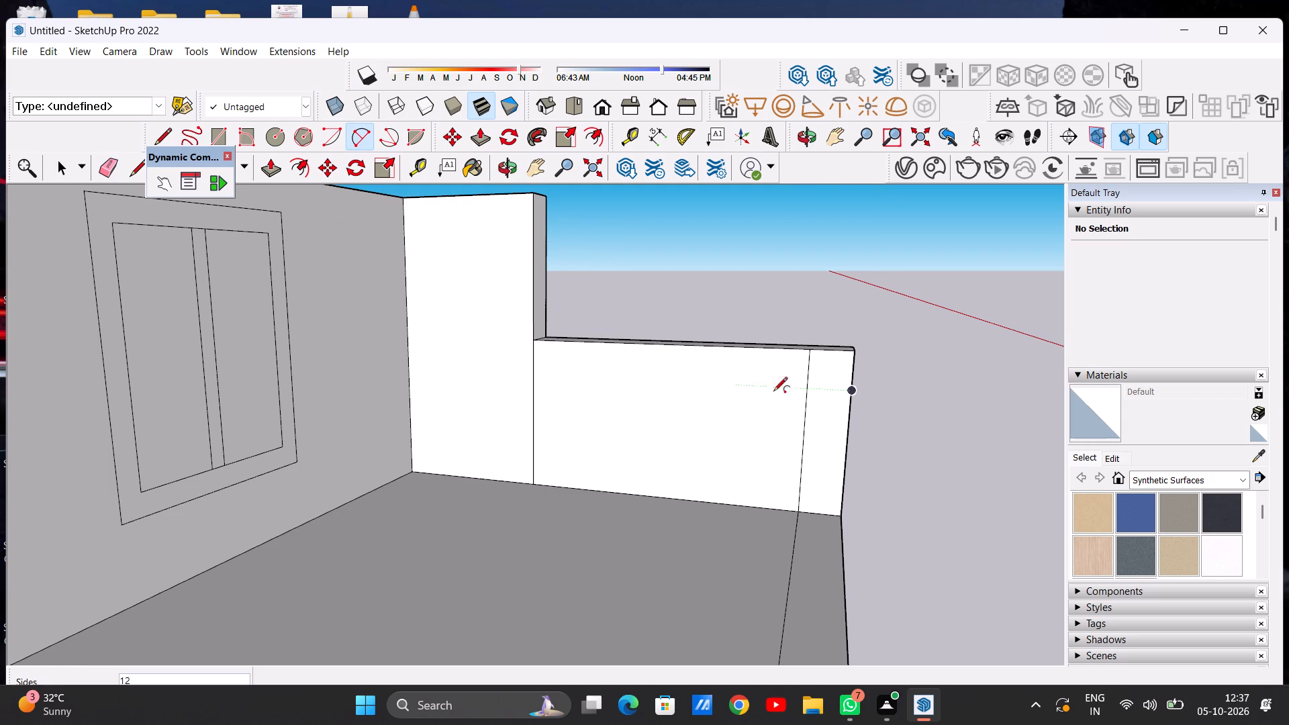
{"action": "left_click", "coordinate": [848, 396]}
{"action": "left_click", "coordinate": [530, 378]}
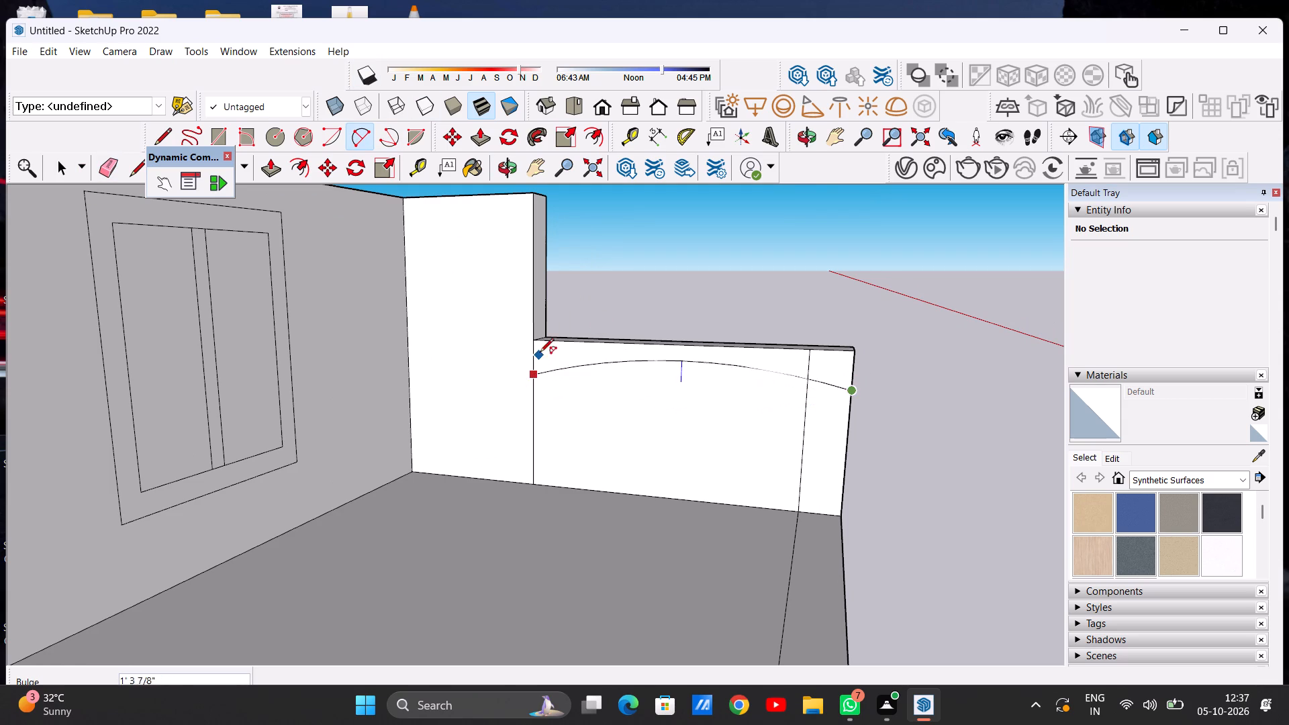
{"action": "left_click", "coordinate": [543, 344]}
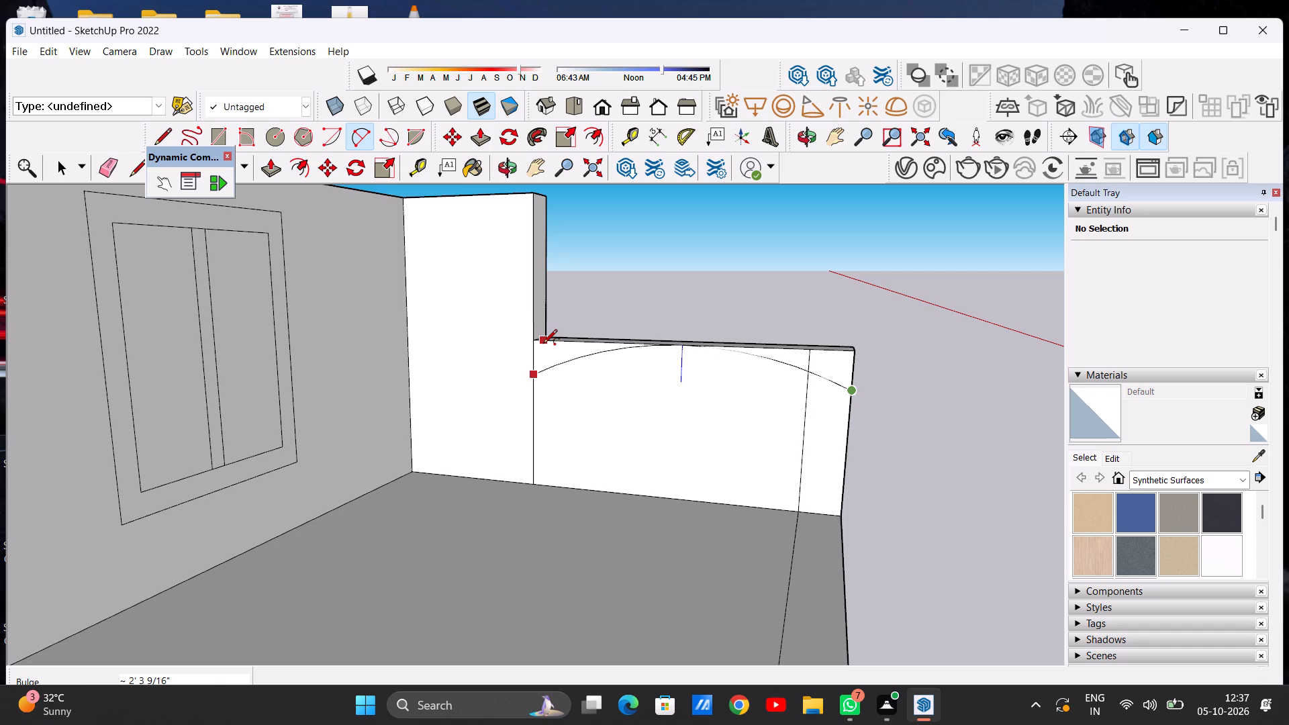
{"action": "key", "text": "space"}
Erase the top edges at the low wall's front end, above the line joining the two arcs.
{"action": "scroll", "coordinate": [688, 399], "scroll_direction": "down", "scroll_amount": 7}
{"action": "middle_click_drag", "start_coordinate": [737, 385], "coordinate": [87, 416]}
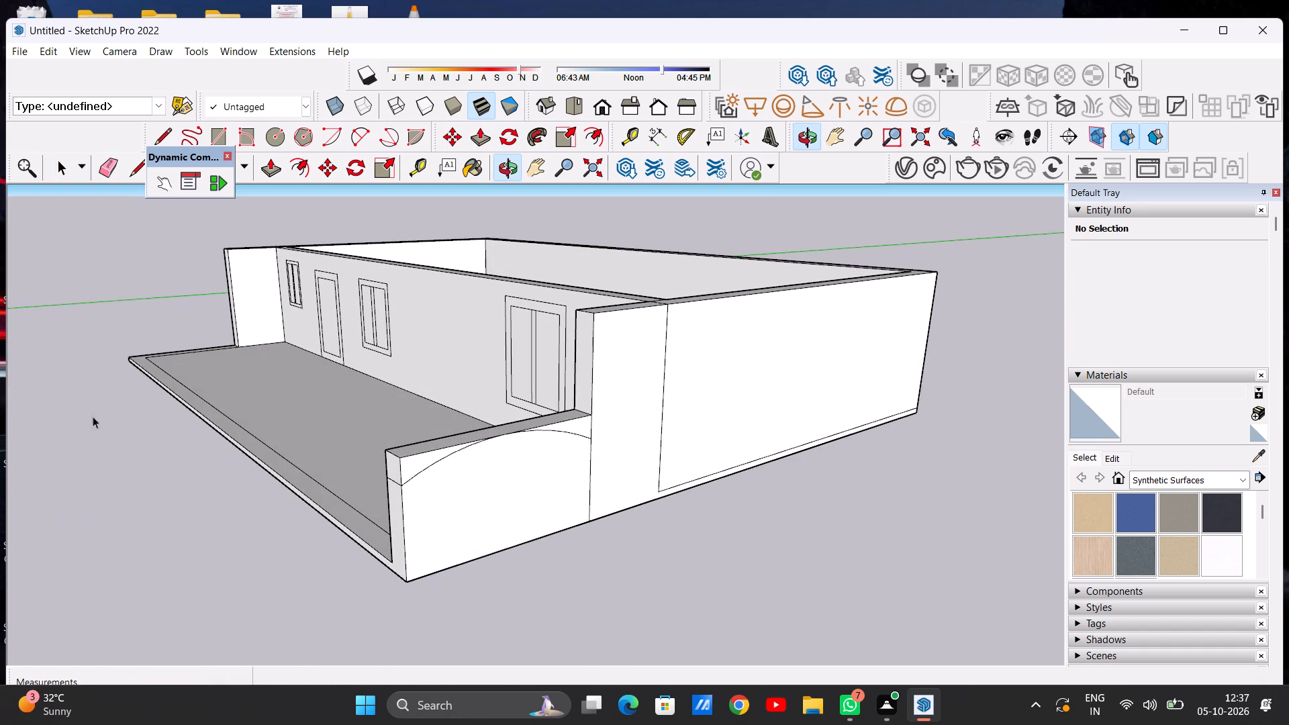
{"action": "scroll", "coordinate": [379, 460], "scroll_direction": "up", "scroll_amount": 3}
{"action": "key", "text": "e"}
{"action": "scroll", "coordinate": [411, 463], "scroll_direction": "up", "scroll_amount": 6}
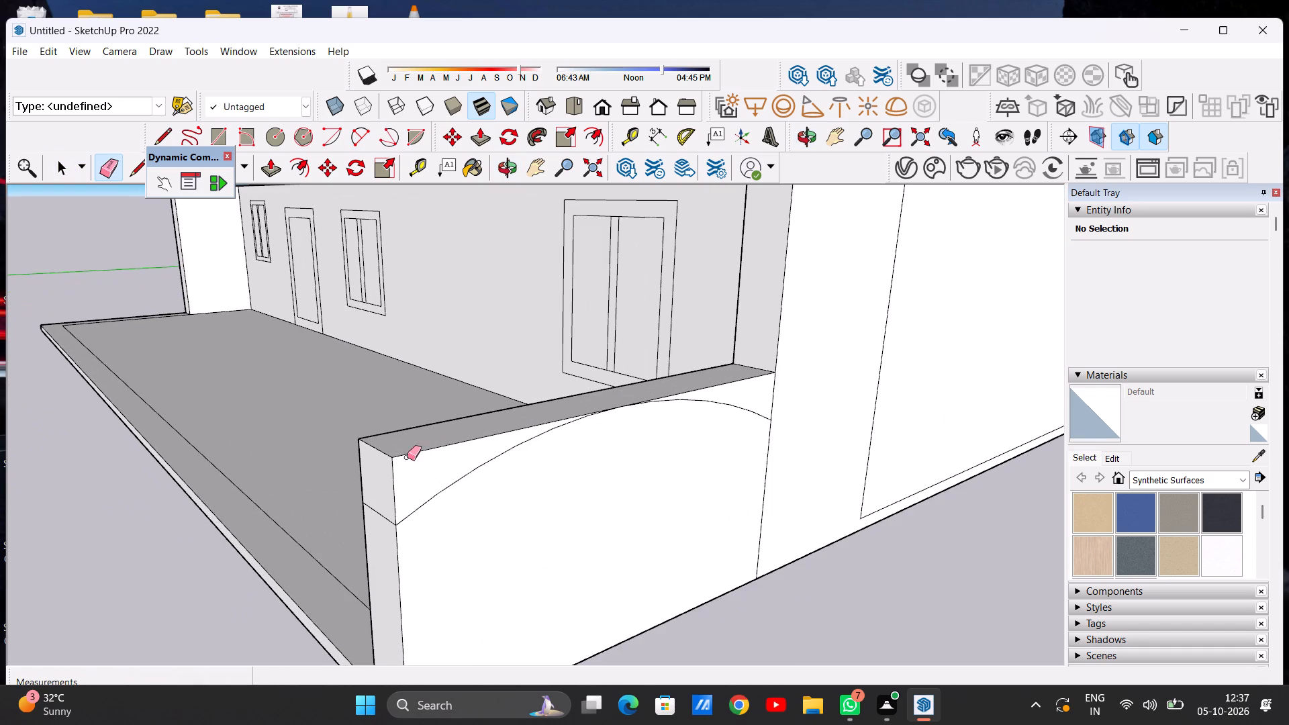
{"action": "left_click_drag", "start_coordinate": [359, 429], "coordinate": [385, 458]}
Erase the leftover vertical edge standing above the front end's inner corner.
{"action": "scroll", "coordinate": [414, 455], "scroll_direction": "down", "scroll_amount": 5}
{"action": "middle_click_drag", "start_coordinate": [355, 464], "coordinate": [405, 469]}
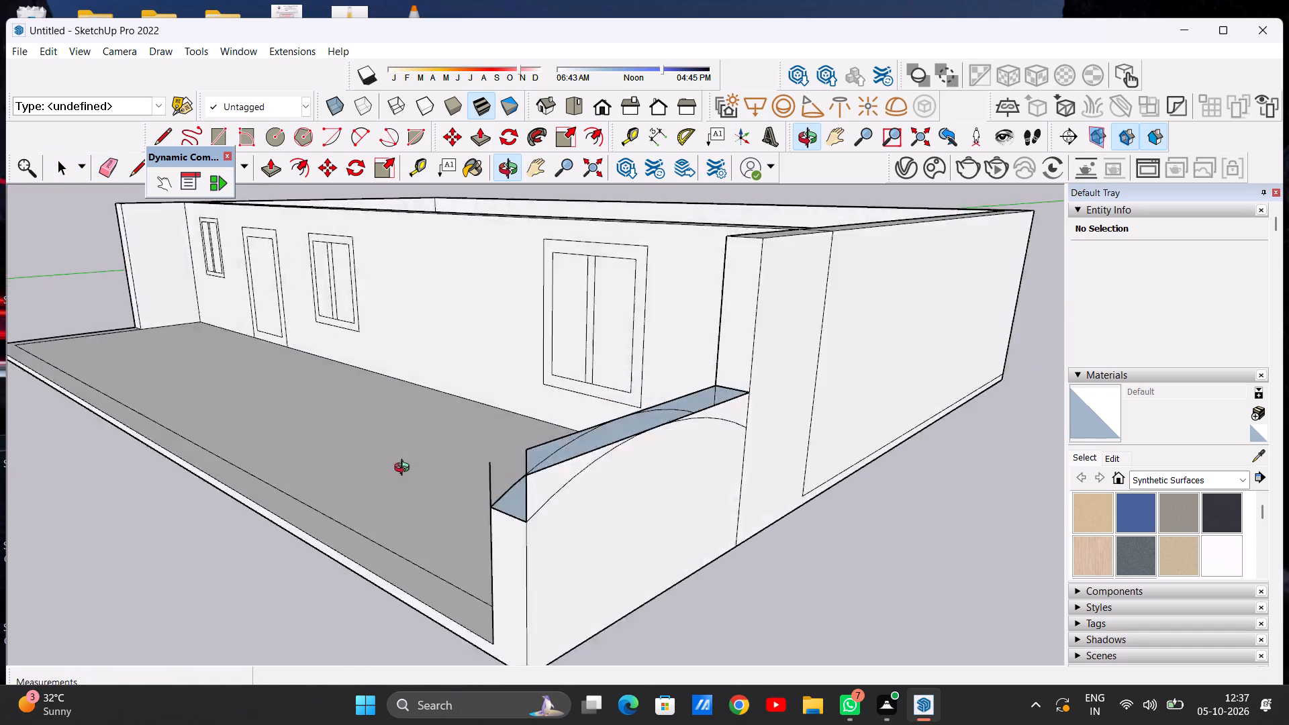
{"action": "middle_click_drag", "start_coordinate": [405, 469], "coordinate": [402, 453]}
{"action": "scroll", "coordinate": [525, 433], "scroll_direction": "up", "scroll_amount": 7}
{"action": "scroll", "coordinate": [500, 433], "scroll_direction": "down", "scroll_amount": 6}
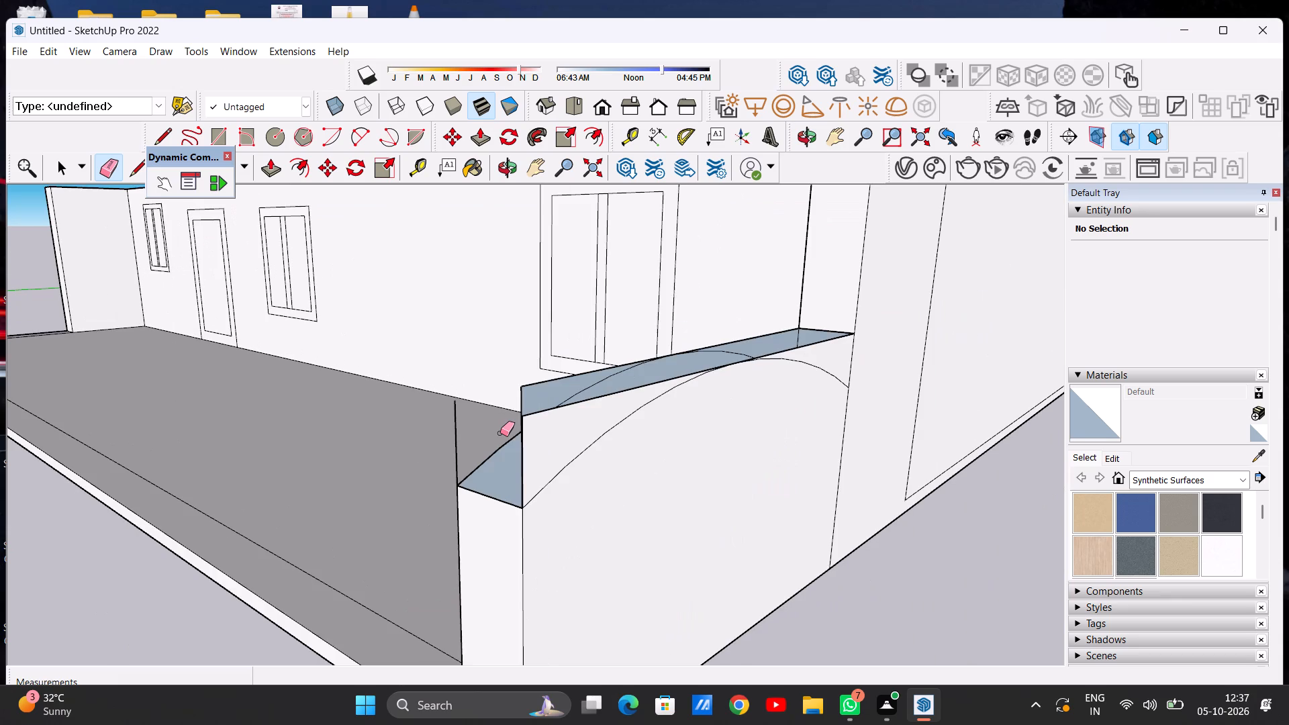
{"action": "left_click_drag", "start_coordinate": [450, 432], "coordinate": [456, 426]}
{"action": "scroll", "coordinate": [540, 431], "scroll_direction": "down", "scroll_amount": 5}
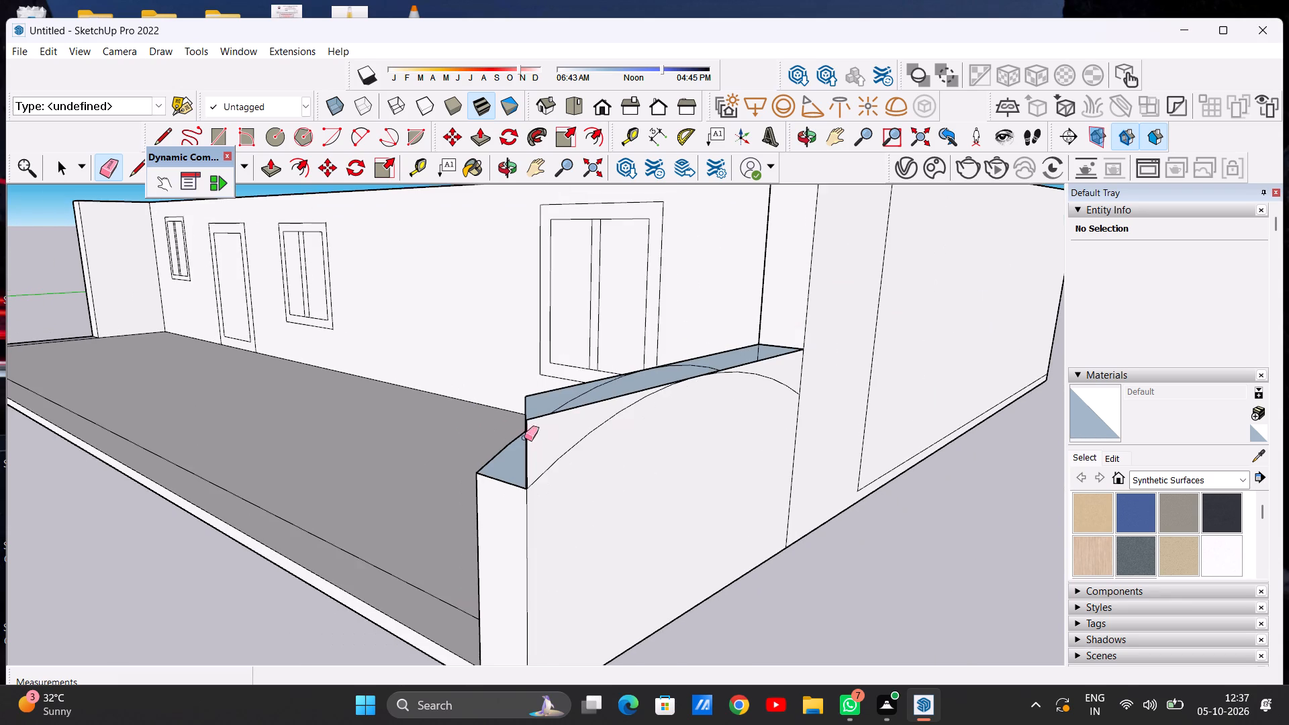
Erase the low wall's outer top edge above the front half of the outer arc.
{"action": "middle_click_drag", "start_coordinate": [501, 442], "coordinate": [426, 453]}
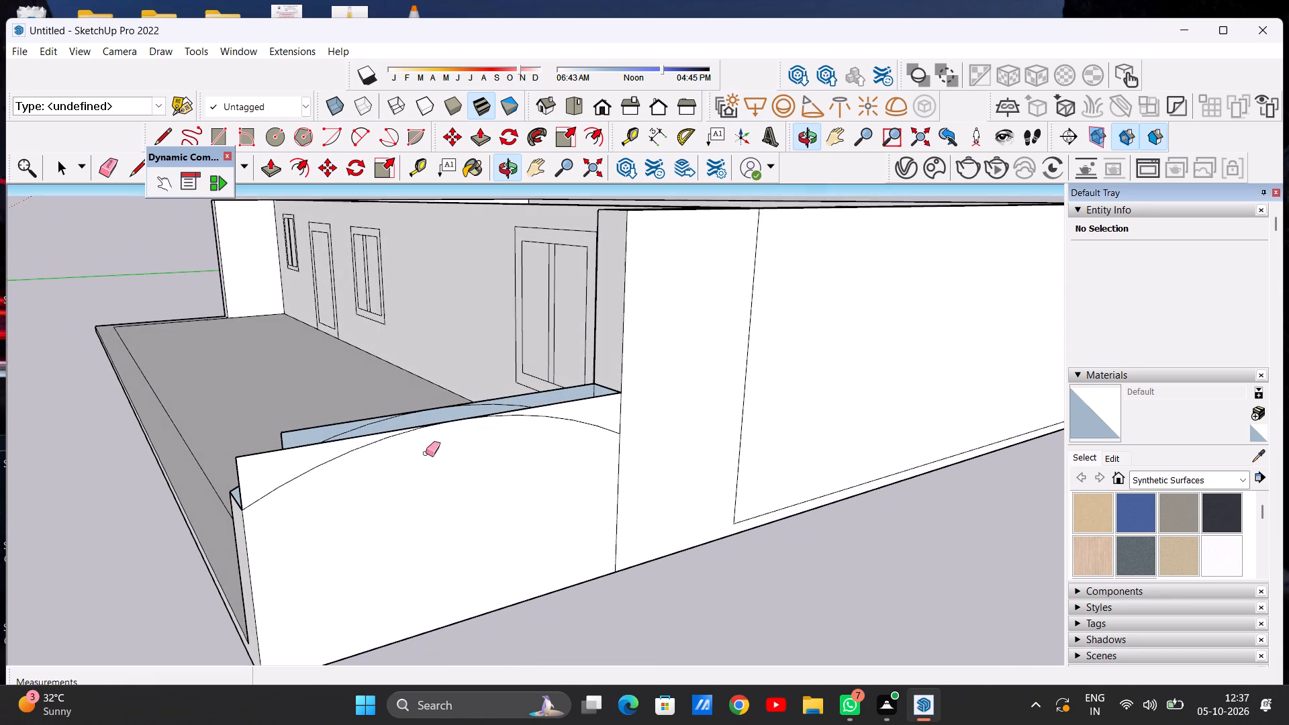
{"action": "middle_click_drag", "start_coordinate": [437, 426], "coordinate": [522, 509]}
{"action": "scroll", "coordinate": [372, 545], "scroll_direction": "up", "scroll_amount": 6}
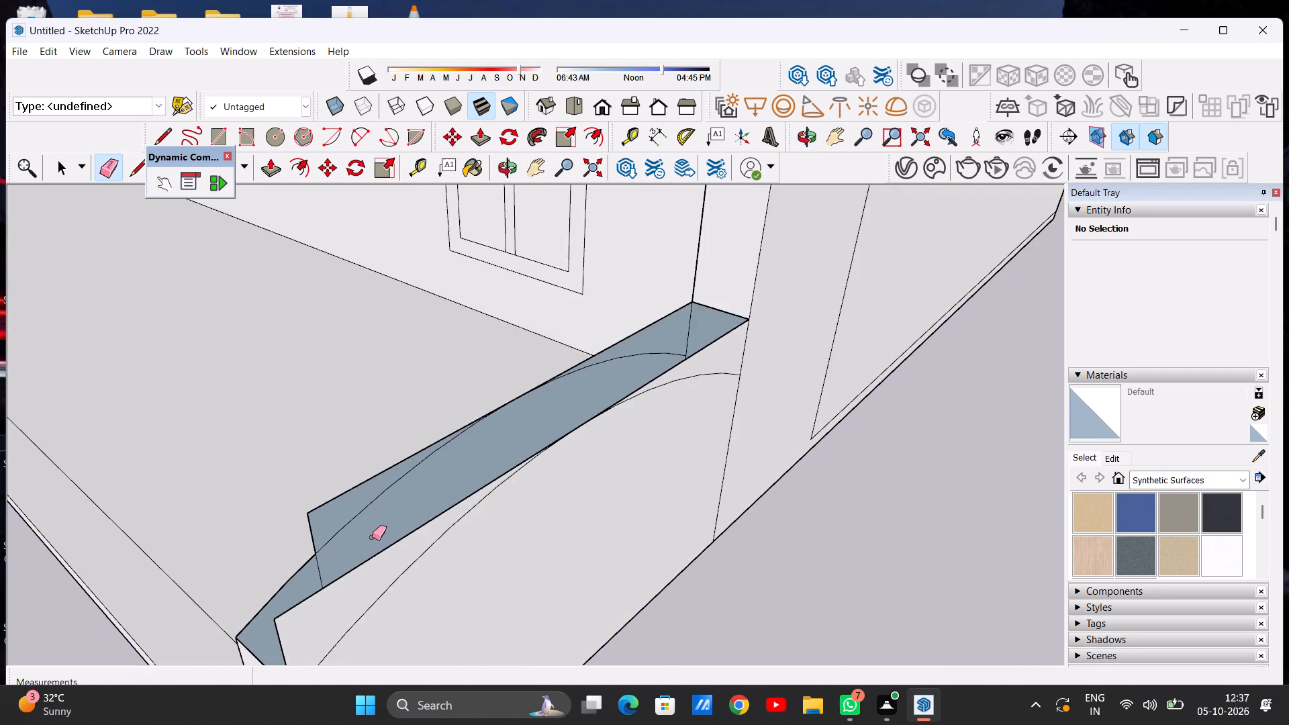
{"action": "scroll", "coordinate": [398, 508], "scroll_direction": "down", "scroll_amount": 10}
{"action": "scroll", "coordinate": [383, 560], "scroll_direction": "up", "scroll_amount": 7}
{"action": "left_click_drag", "start_coordinate": [345, 510], "coordinate": [351, 526]}
Erase the remaining outer top edge above the arc, next to the taller wall.
{"action": "scroll", "coordinate": [395, 526], "scroll_direction": "down", "scroll_amount": 4}
{"action": "middle_click_drag", "start_coordinate": [377, 526], "coordinate": [642, 551]}
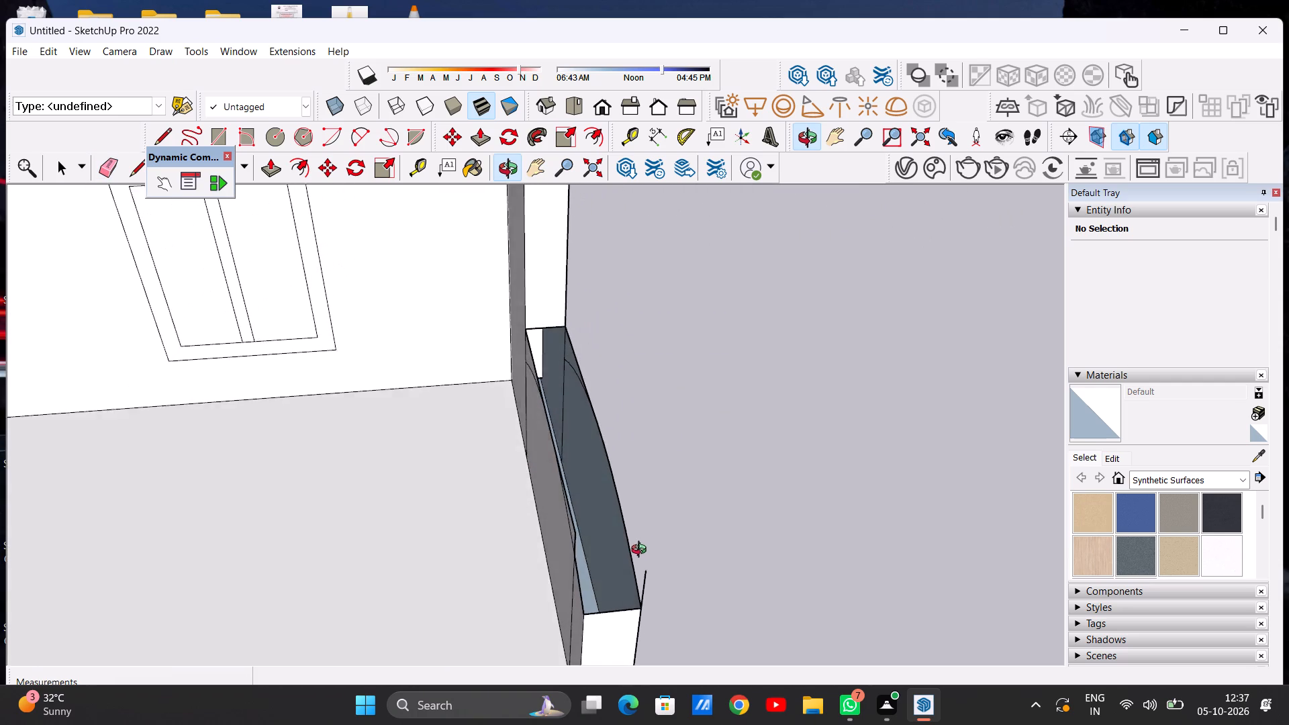
{"action": "middle_click_drag", "start_coordinate": [642, 551], "coordinate": [267, 422]}
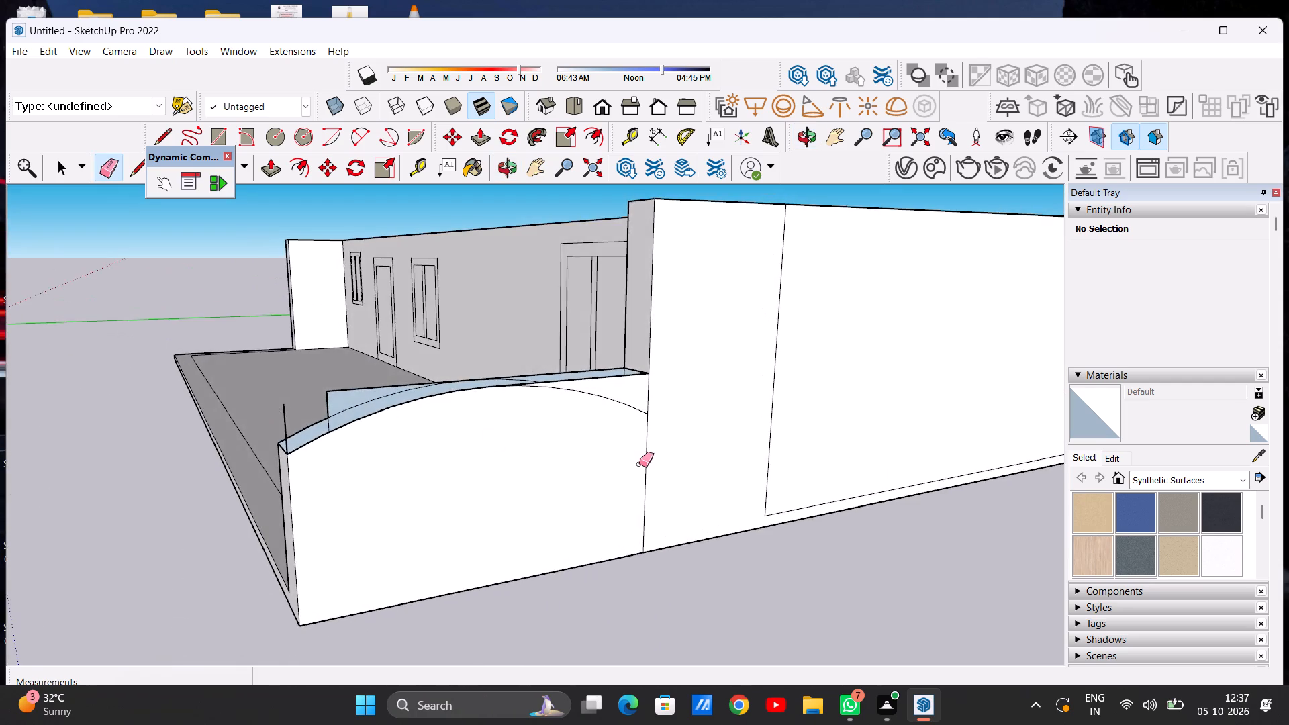
{"action": "scroll", "coordinate": [640, 464], "scroll_direction": "up", "scroll_amount": 7}
{"action": "scroll", "coordinate": [621, 454], "scroll_direction": "down", "scroll_amount": 6}
{"action": "middle_click_drag", "start_coordinate": [607, 444], "coordinate": [503, 484]}
{"action": "scroll", "coordinate": [614, 360], "scroll_direction": "up", "scroll_amount": 5}
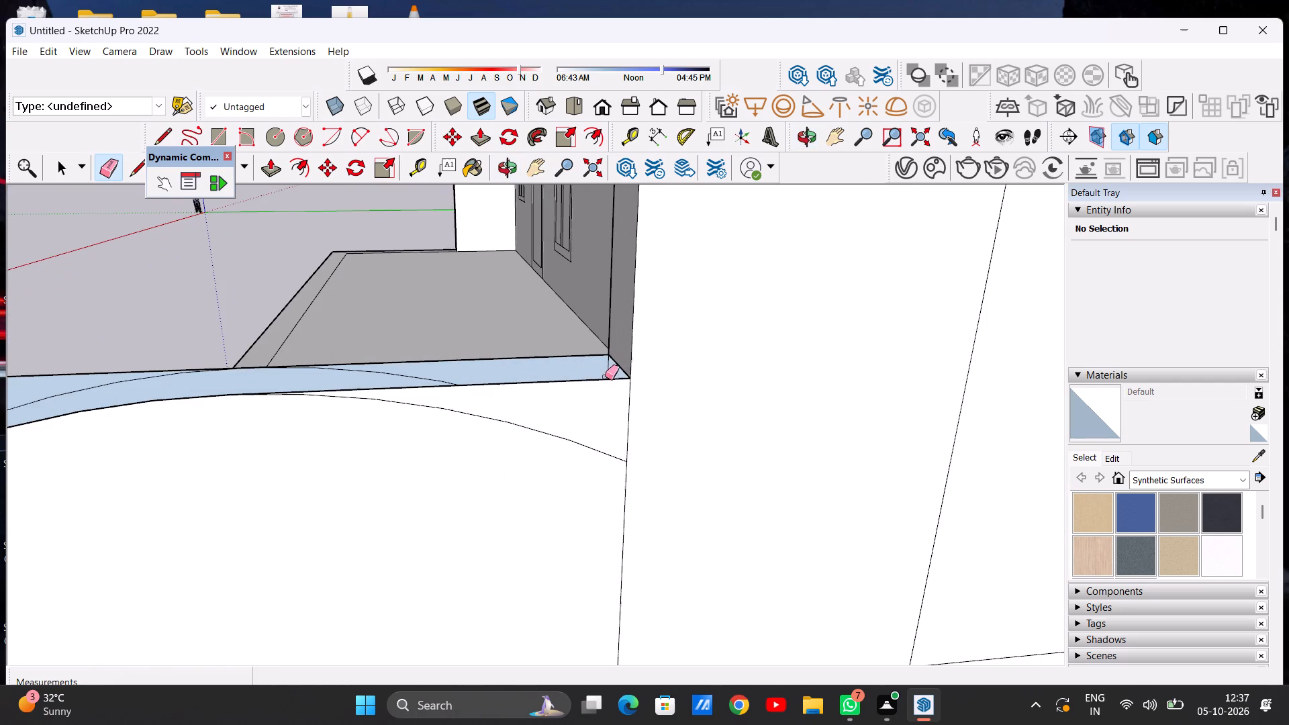
{"action": "left_click_drag", "start_coordinate": [604, 379], "coordinate": [605, 402]}
Erase the low wall's top edges above the inner arc where it meets the taller wall.
{"action": "scroll", "coordinate": [599, 403], "scroll_direction": "down", "scroll_amount": 8}
{"action": "middle_click_drag", "start_coordinate": [352, 409], "coordinate": [600, 431]}
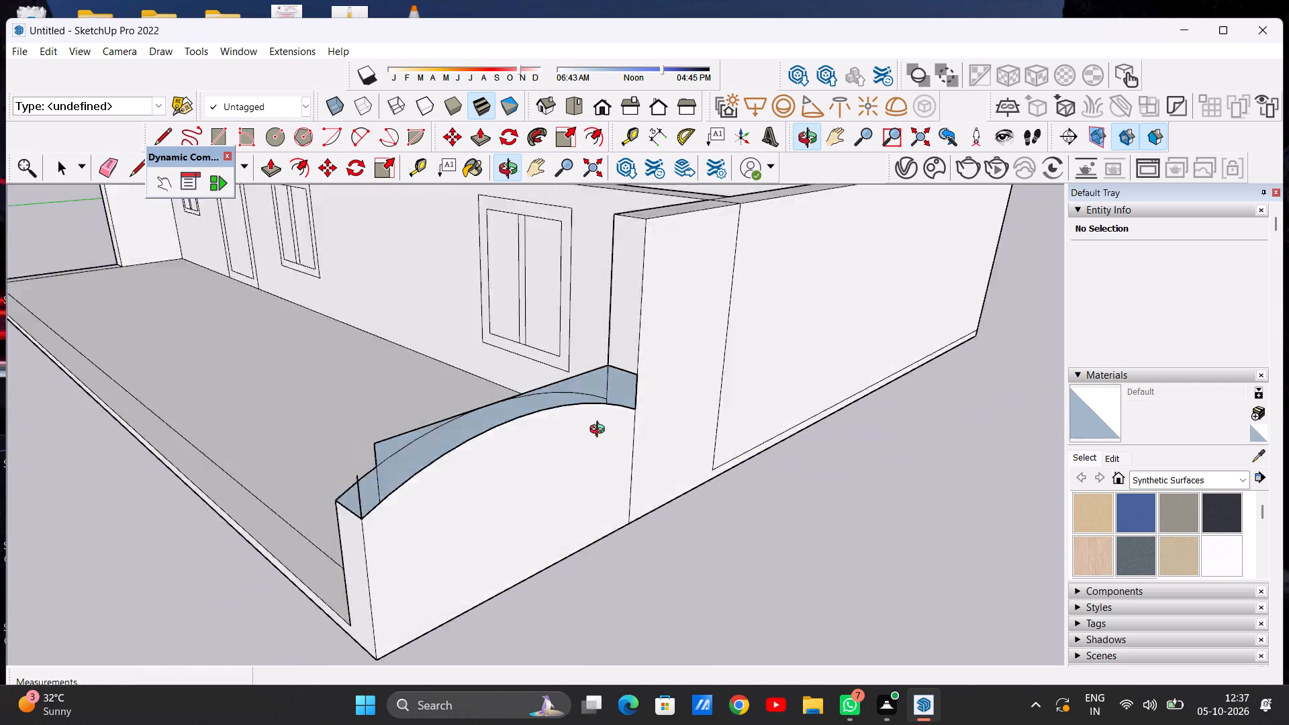
{"action": "middle_click_drag", "start_coordinate": [600, 431], "coordinate": [784, 409]}
{"action": "middle_click_drag", "start_coordinate": [489, 436], "coordinate": [729, 386]}
{"action": "scroll", "coordinate": [679, 375], "scroll_direction": "up", "scroll_amount": 6}
{"action": "left_click_drag", "start_coordinate": [552, 316], "coordinate": [531, 354]}
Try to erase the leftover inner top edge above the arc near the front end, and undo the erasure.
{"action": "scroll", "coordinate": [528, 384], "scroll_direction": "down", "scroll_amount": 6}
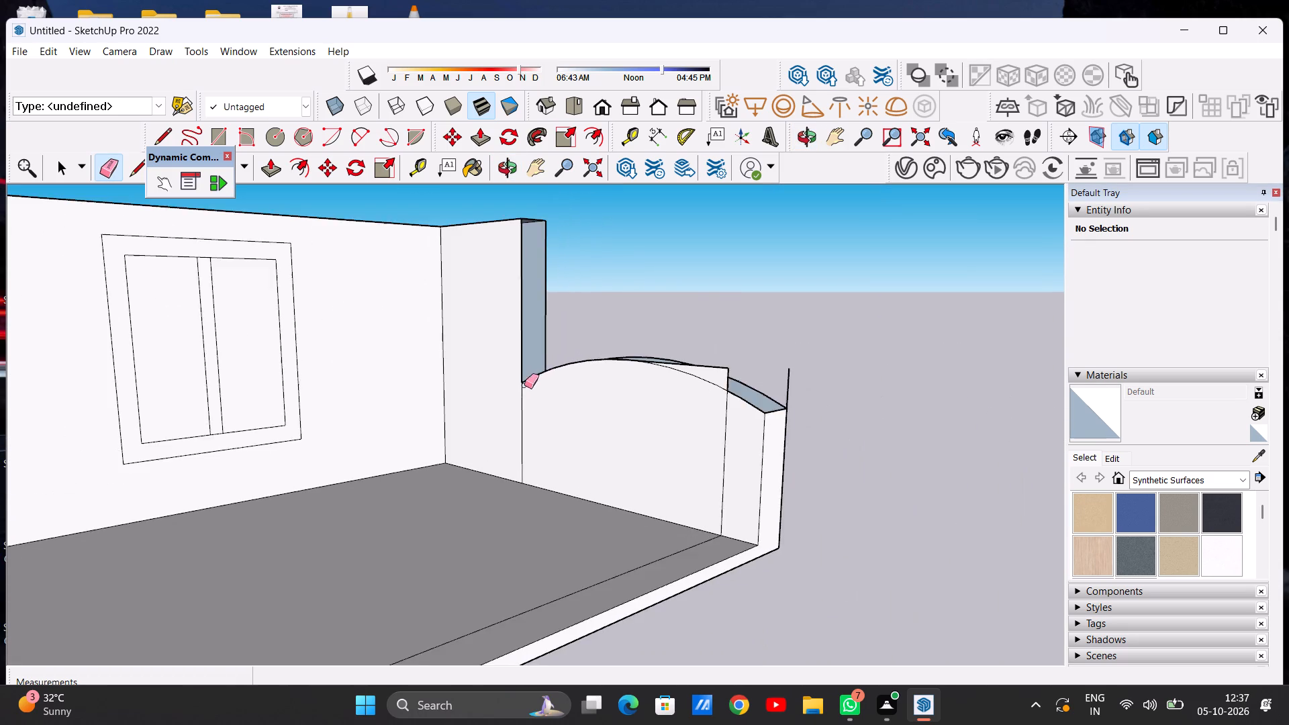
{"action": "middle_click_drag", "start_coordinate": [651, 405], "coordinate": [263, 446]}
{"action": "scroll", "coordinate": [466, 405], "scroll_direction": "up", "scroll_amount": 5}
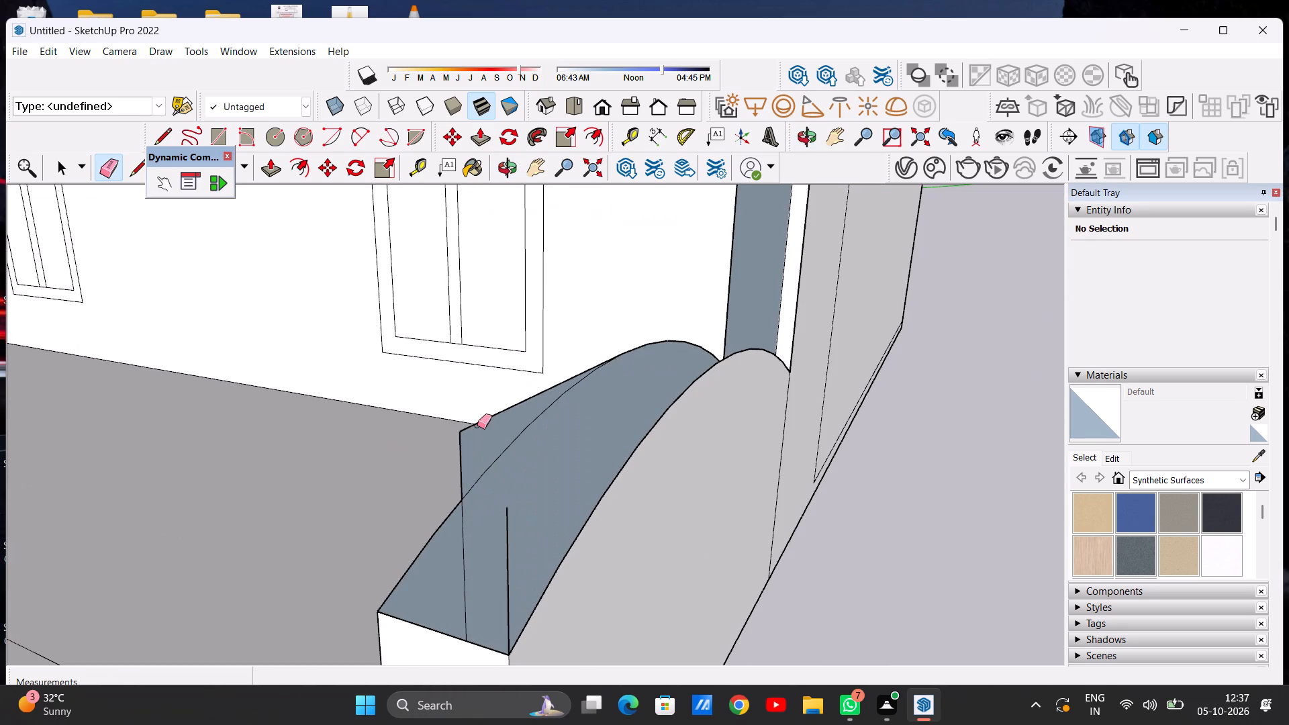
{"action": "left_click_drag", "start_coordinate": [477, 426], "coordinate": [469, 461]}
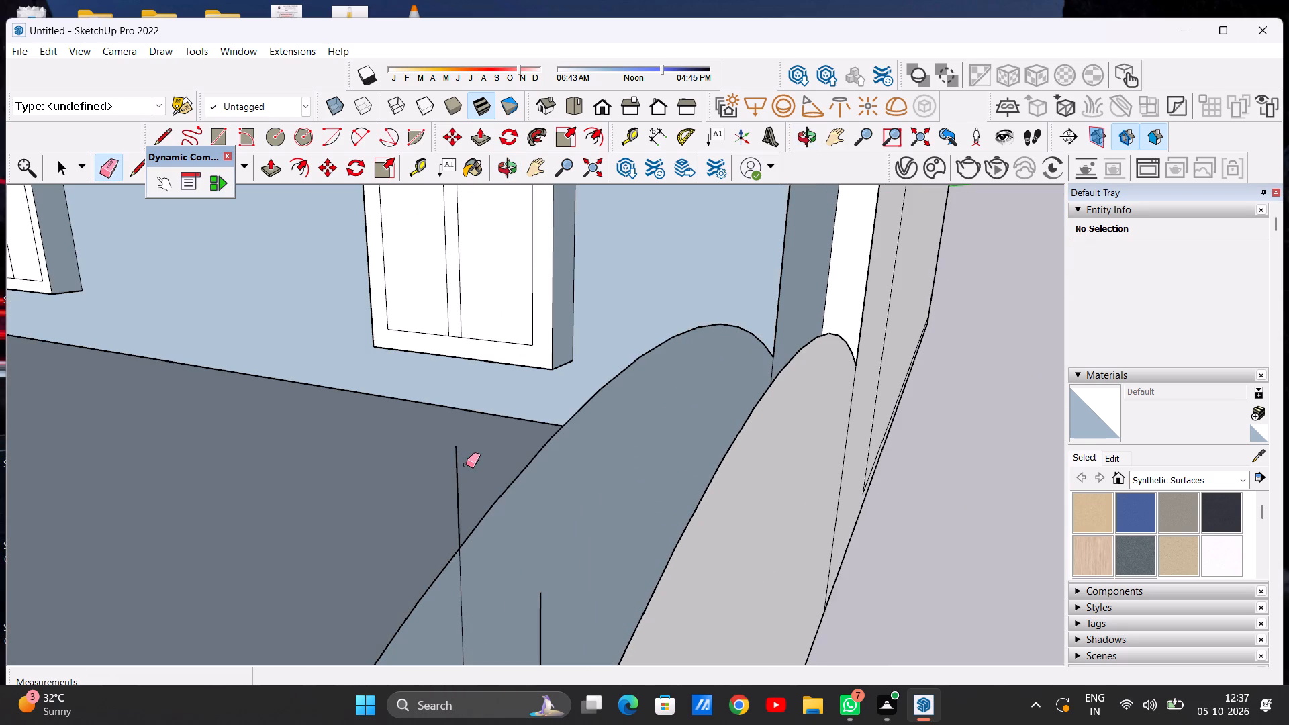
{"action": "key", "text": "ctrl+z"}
Erase the leftover sloping top edge and the vertical stub projecting above the inner arc.
{"action": "scroll", "coordinate": [548, 409], "scroll_direction": "down", "scroll_amount": 9}
{"action": "middle_click_drag", "start_coordinate": [450, 432], "coordinate": [600, 399]}
{"action": "middle_click_drag", "start_coordinate": [600, 399], "coordinate": [582, 426]}
{"action": "scroll", "coordinate": [580, 426], "scroll_direction": "down", "scroll_amount": 4}
{"action": "middle_click_drag", "start_coordinate": [587, 431], "coordinate": [722, 436]}
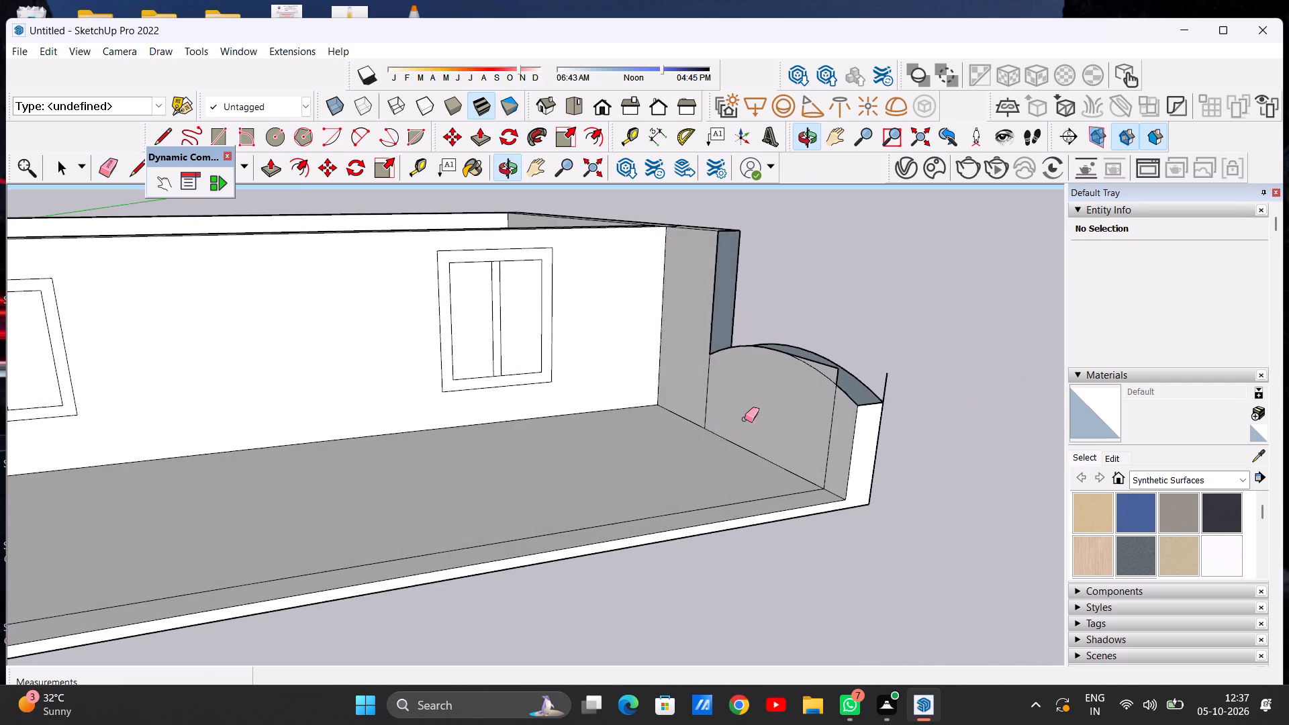
{"action": "scroll", "coordinate": [847, 358], "scroll_direction": "up", "scroll_amount": 13}
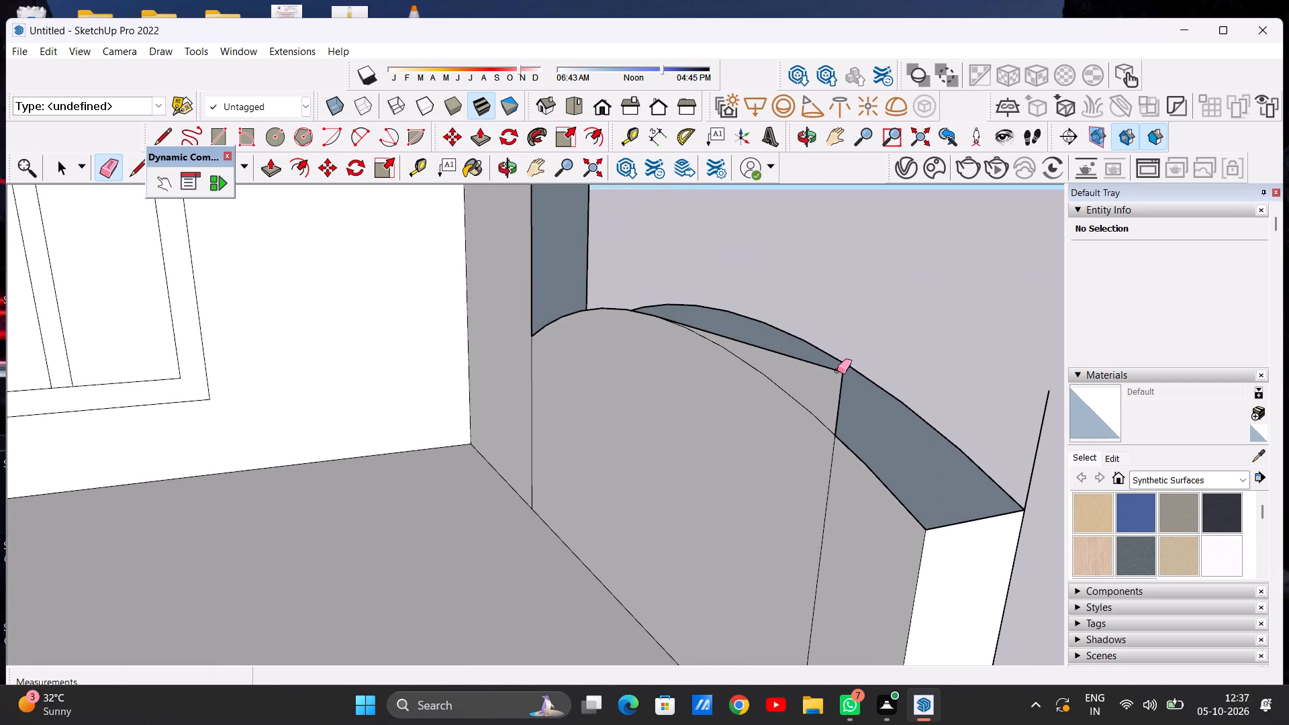
{"action": "left_click", "coordinate": [840, 369]}
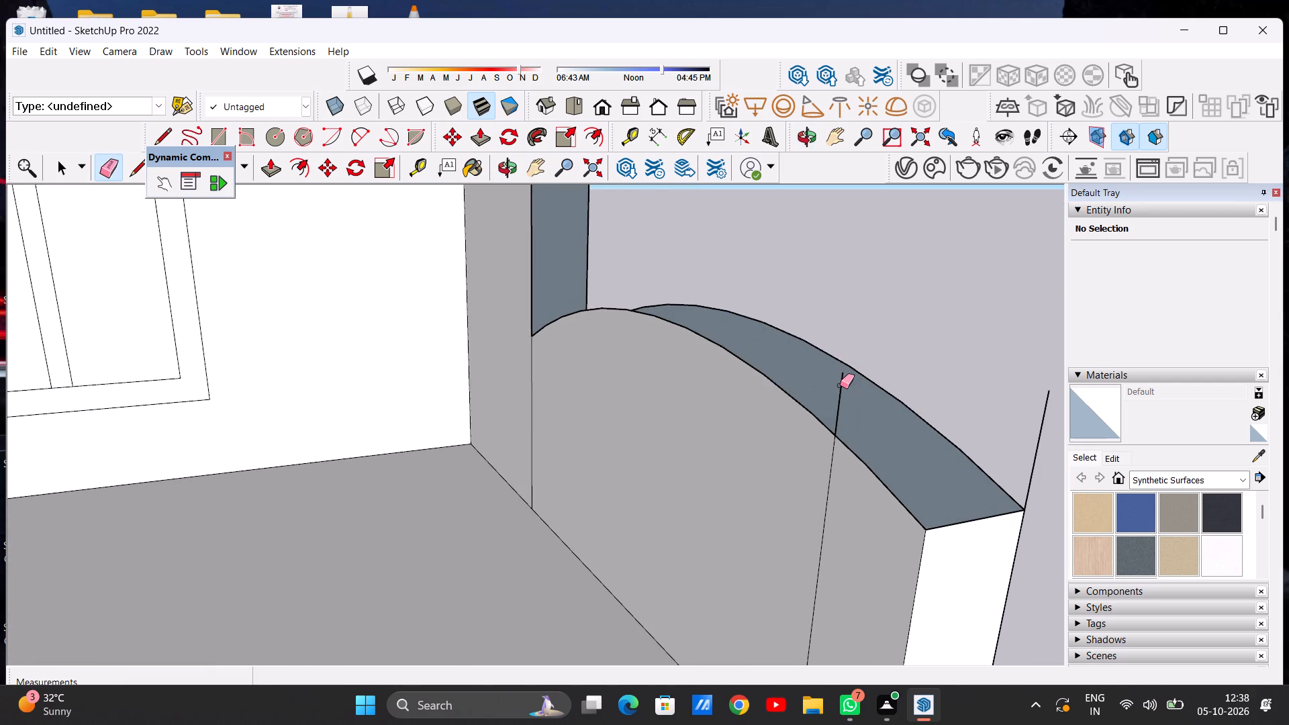
{"action": "left_click", "coordinate": [841, 385]}
Erase the stray vertical edge standing above the low wall's outer front corner.
{"action": "scroll", "coordinate": [698, 396], "scroll_direction": "down", "scroll_amount": 10}
{"action": "middle_click_drag", "start_coordinate": [741, 390], "coordinate": [541, 415]}
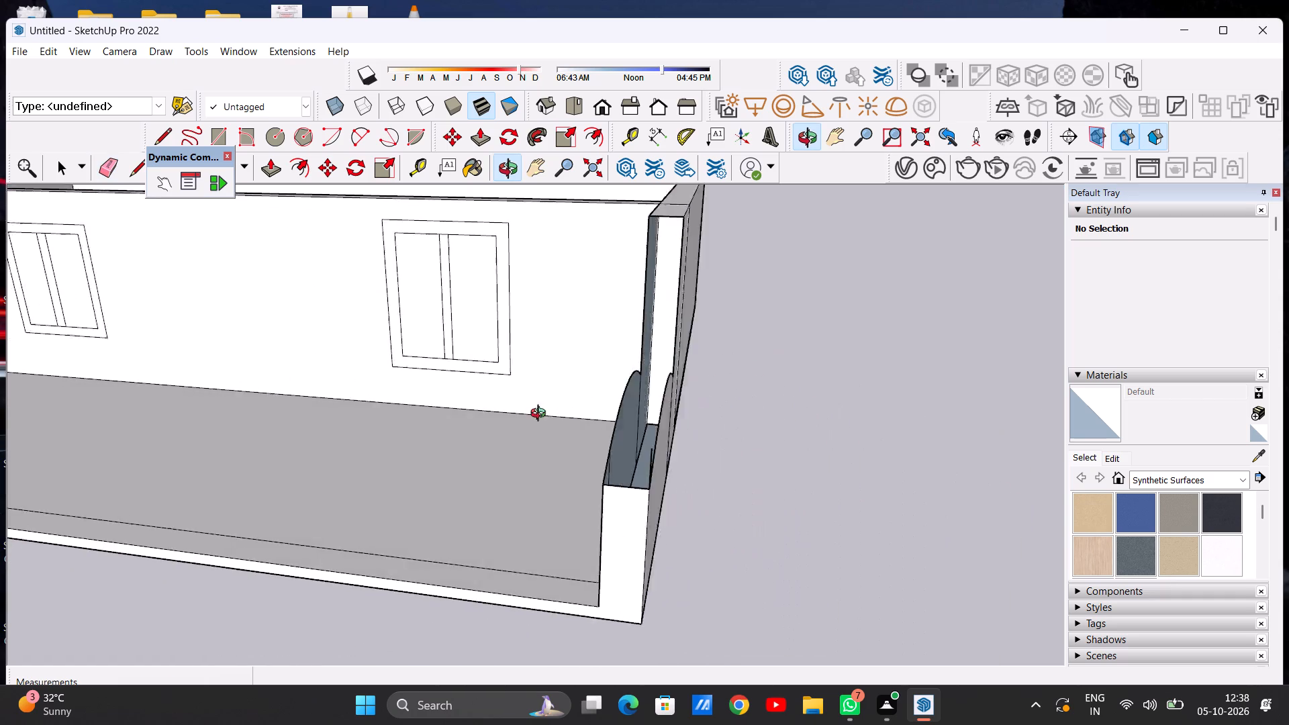
{"action": "middle_click_drag", "start_coordinate": [541, 415], "coordinate": [480, 416]}
{"action": "scroll", "coordinate": [626, 528], "scroll_direction": "up", "scroll_amount": 8}
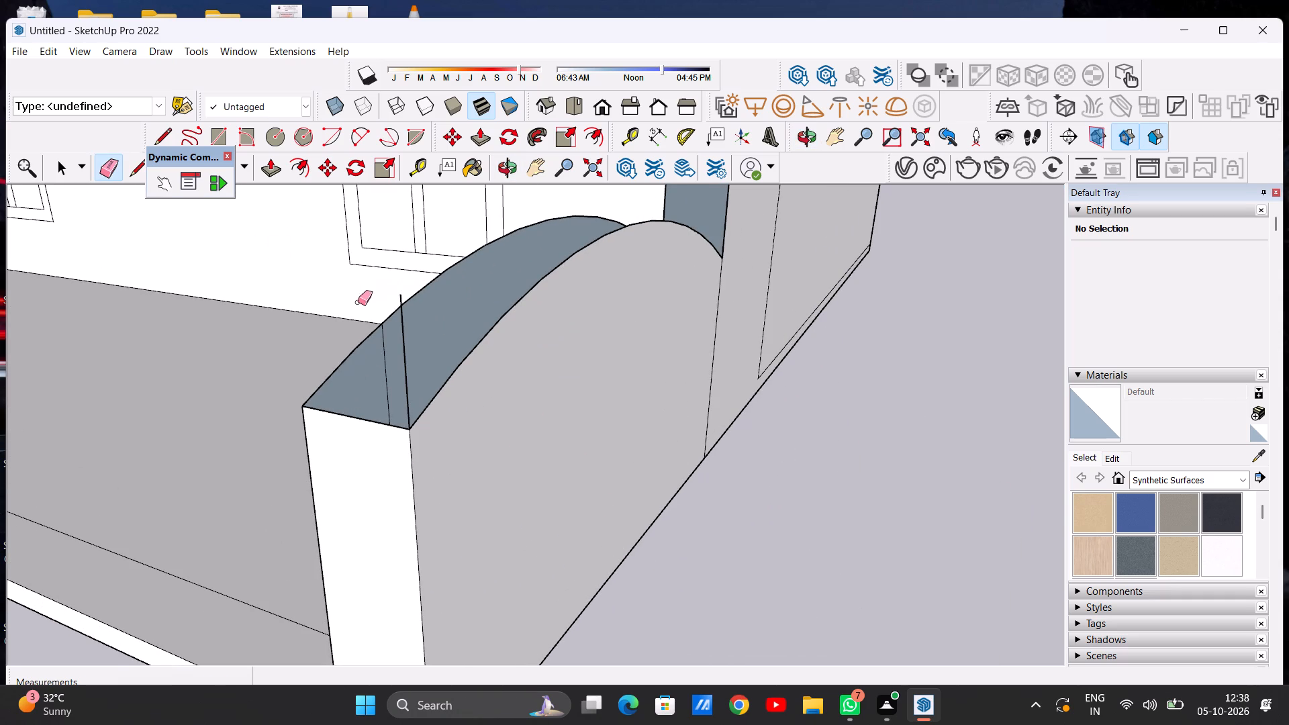
{"action": "left_click", "coordinate": [358, 302]}
Draw a line about 2' 9 11/16" across the base of the low wall's open interior, on the taller wall's side.
{"action": "scroll", "coordinate": [457, 332], "scroll_direction": "down", "scroll_amount": 9}
{"action": "scroll", "coordinate": [493, 312], "scroll_direction": "up", "scroll_amount": 1}
{"action": "middle_click_drag", "start_coordinate": [493, 312], "coordinate": [480, 510]}
{"action": "scroll", "coordinate": [465, 426], "scroll_direction": "down", "scroll_amount": 4}
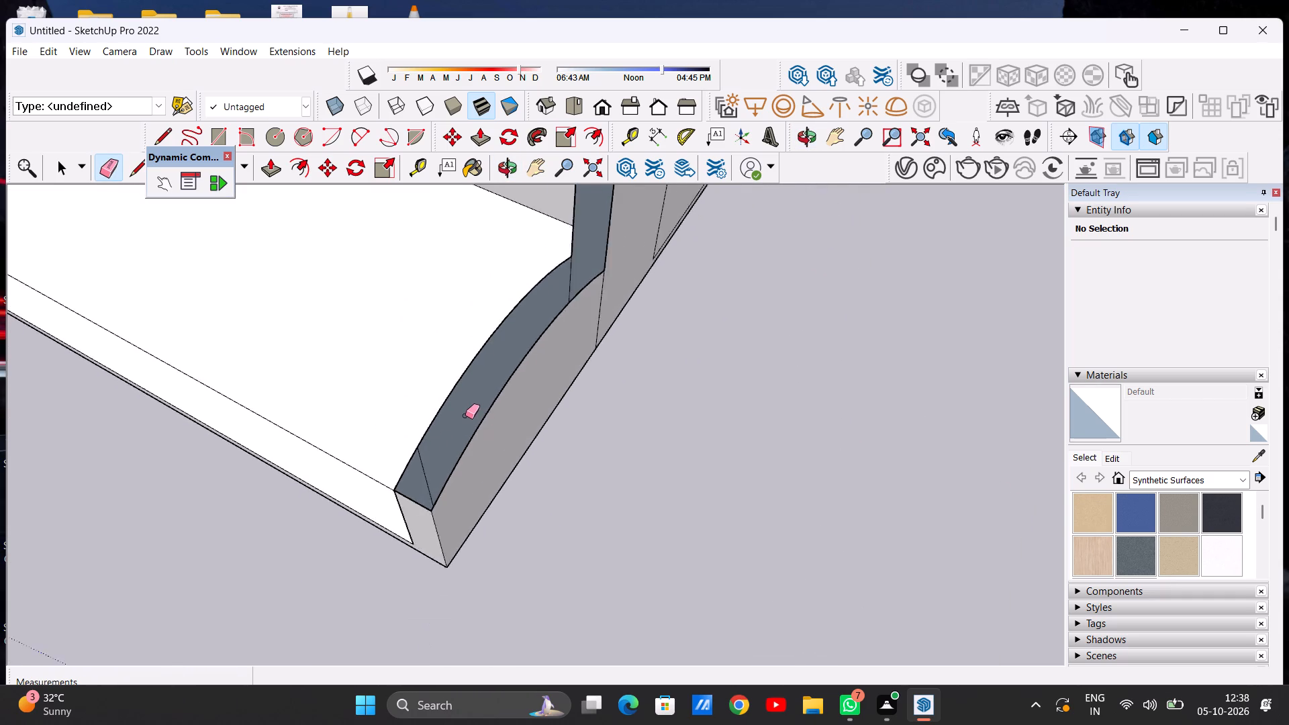
{"action": "scroll", "coordinate": [465, 416], "scroll_direction": "down", "scroll_amount": 9}
{"action": "key", "text": "space"}
{"action": "middle_click_drag", "start_coordinate": [461, 399], "coordinate": [645, 386]}
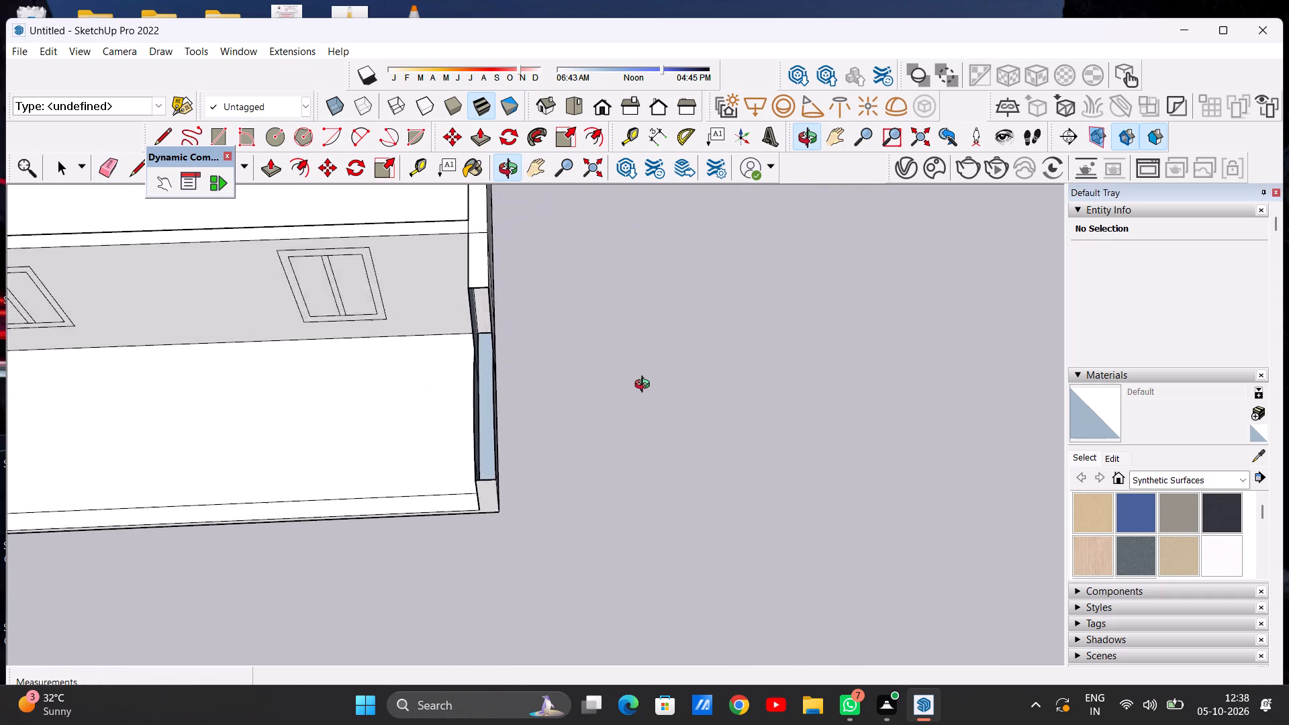
{"action": "middle_click_drag", "start_coordinate": [645, 386], "coordinate": [655, 383]}
{"action": "scroll", "coordinate": [476, 371], "scroll_direction": "up", "scroll_amount": 12}
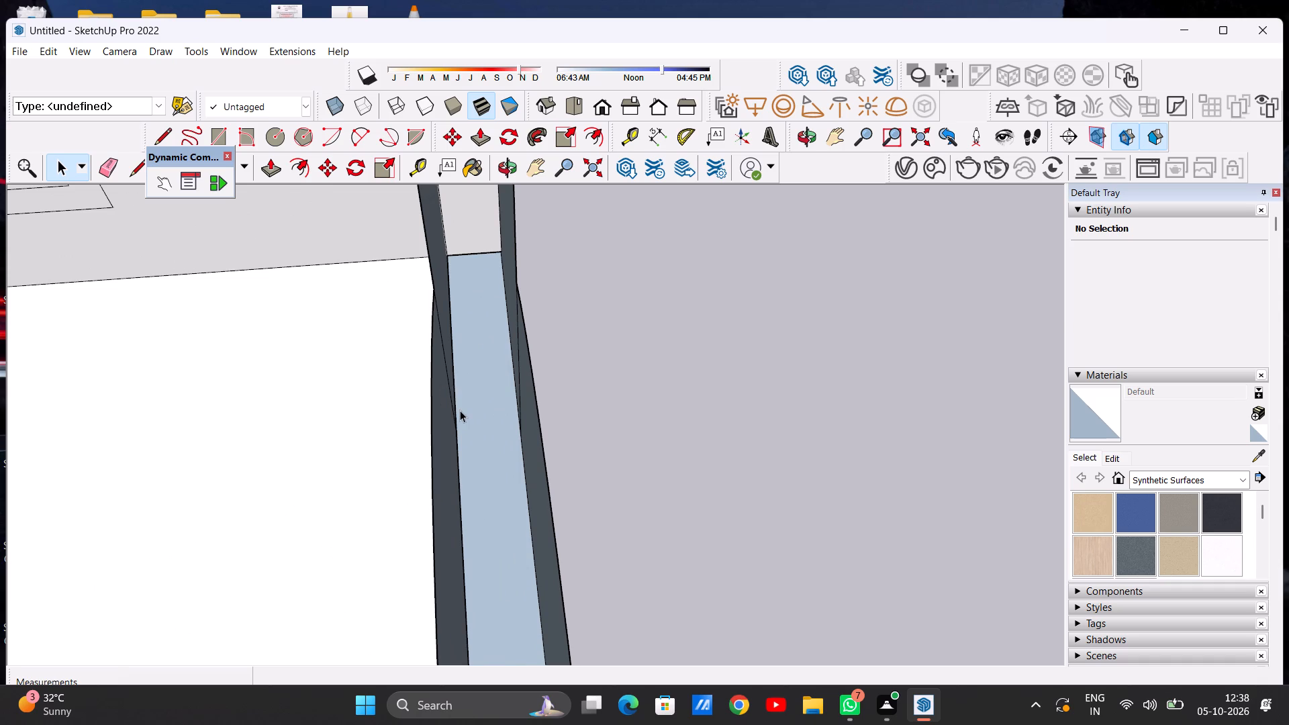
{"action": "key", "text": "l"}
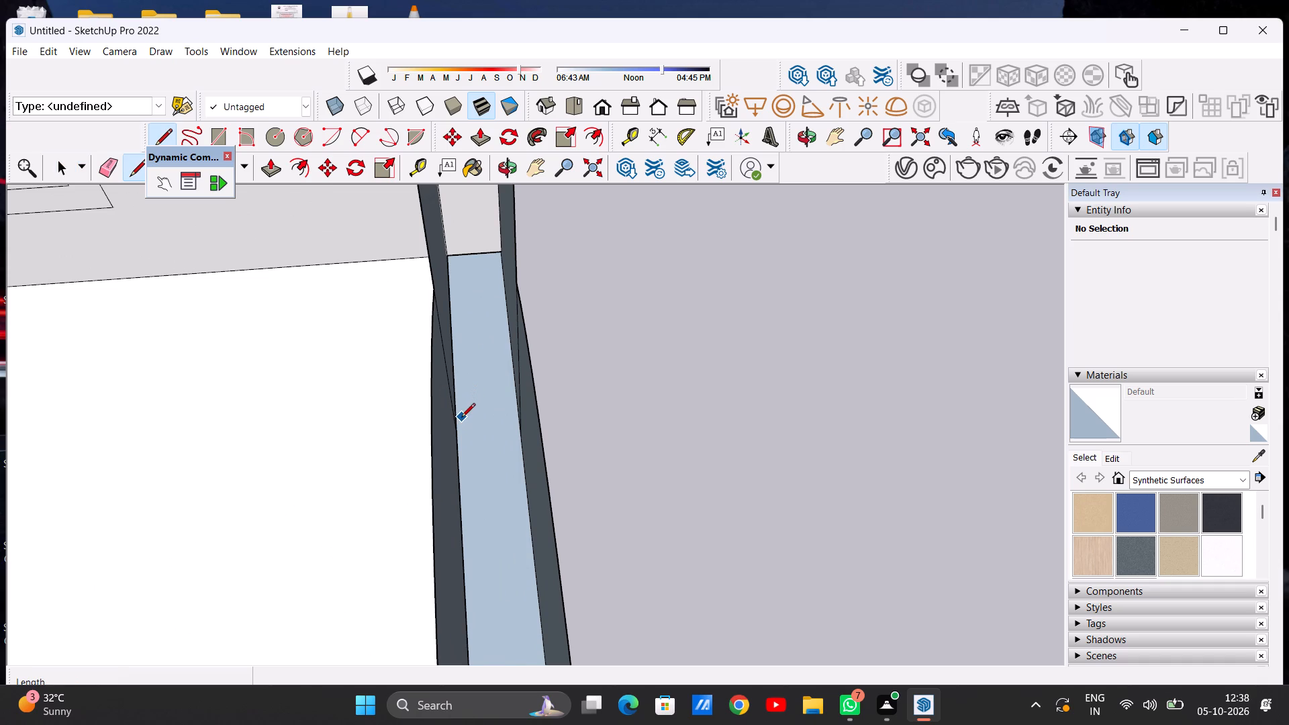
{"action": "left_click", "coordinate": [460, 422]}
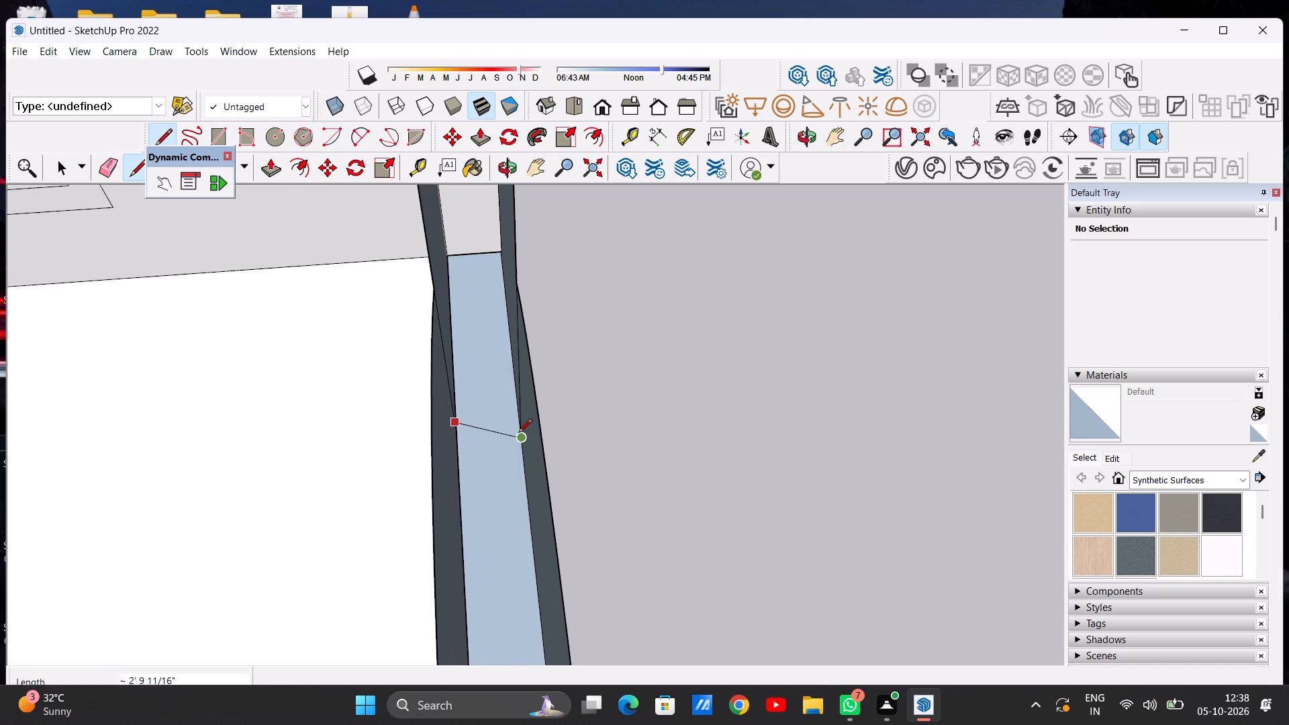
{"action": "left_click", "coordinate": [518, 434]}
{"action": "key", "text": "space"}
Draw a line about 2' 4 15/16" across the open interior near the front end, from the slab line's endpoint to the outer side.
{"action": "scroll", "coordinate": [480, 395], "scroll_direction": "down", "scroll_amount": 13}
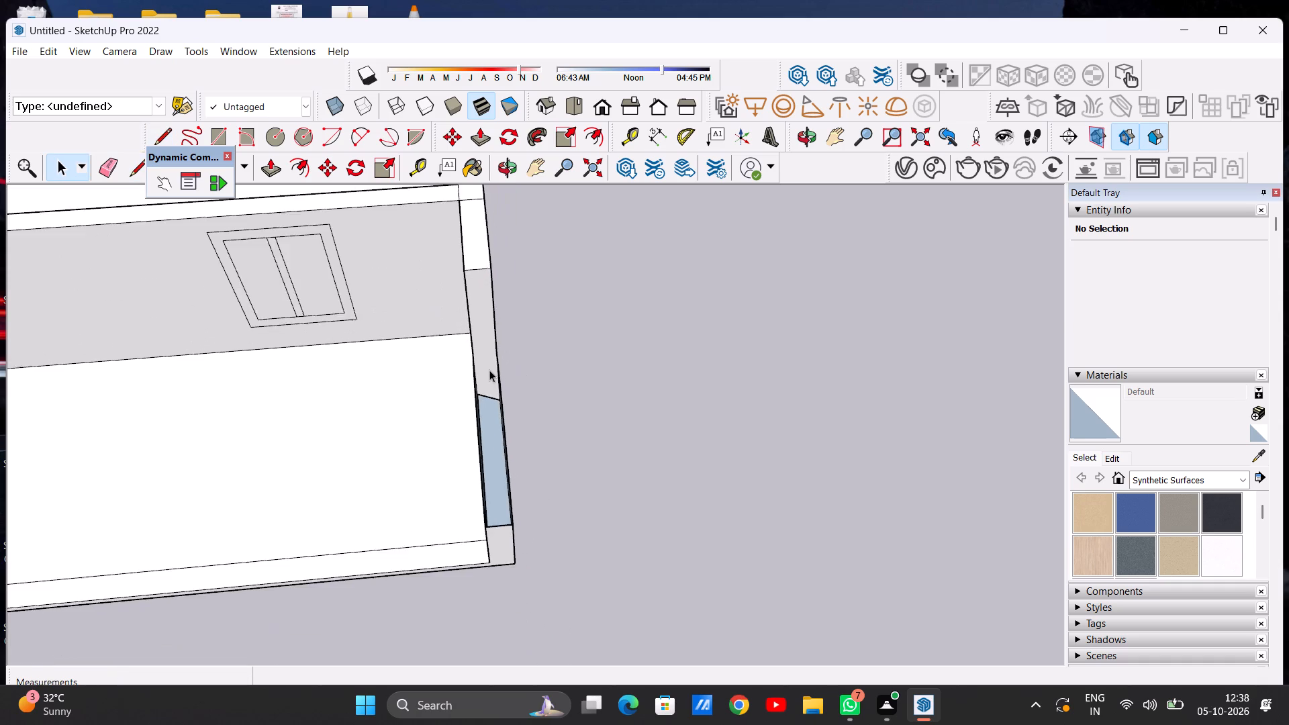
{"action": "middle_click_drag", "start_coordinate": [486, 395], "coordinate": [338, 541]}
{"action": "scroll", "coordinate": [458, 494], "scroll_direction": "up", "scroll_amount": 7}
{"action": "middle_click_drag", "start_coordinate": [450, 489], "coordinate": [510, 478]}
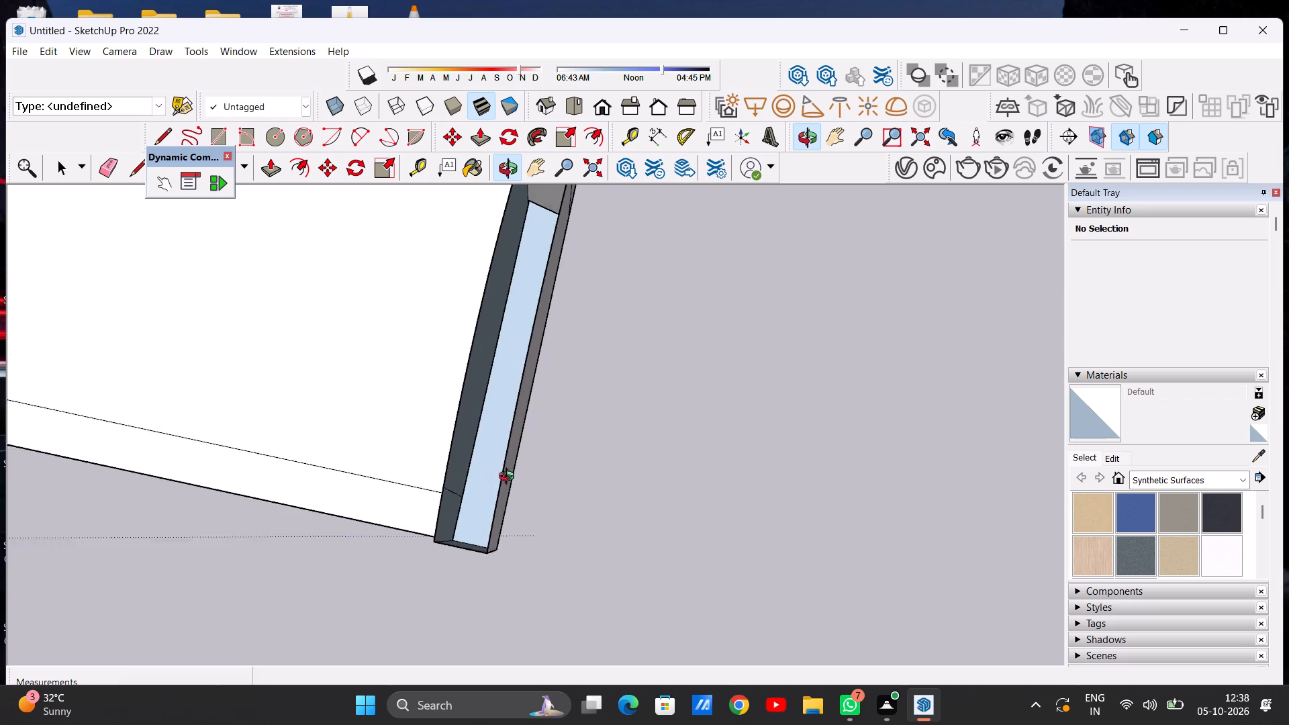
{"action": "middle_click_drag", "start_coordinate": [510, 478], "coordinate": [567, 508]}
{"action": "scroll", "coordinate": [497, 516], "scroll_direction": "up", "scroll_amount": 5}
{"action": "middle_click_drag", "start_coordinate": [503, 489], "coordinate": [567, 443]}
{"action": "scroll", "coordinate": [567, 443], "scroll_direction": "up", "scroll_amount": 1}
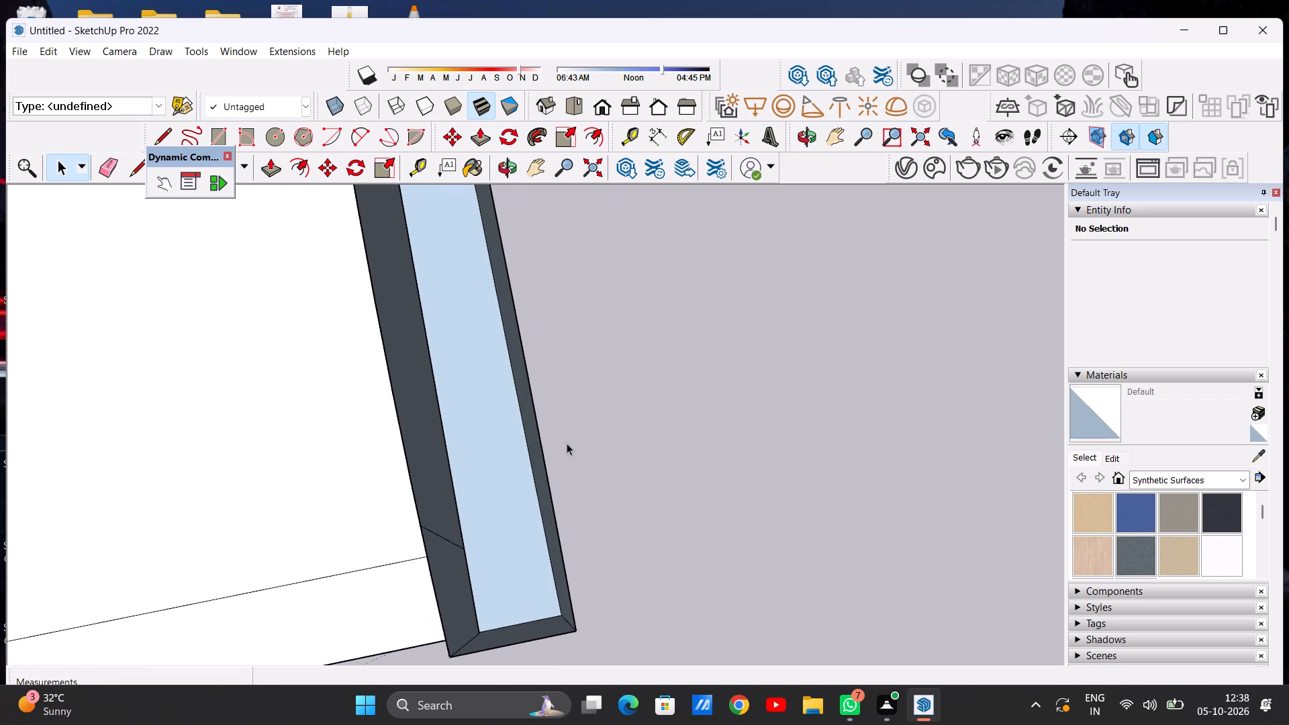
{"action": "key", "text": "l"}
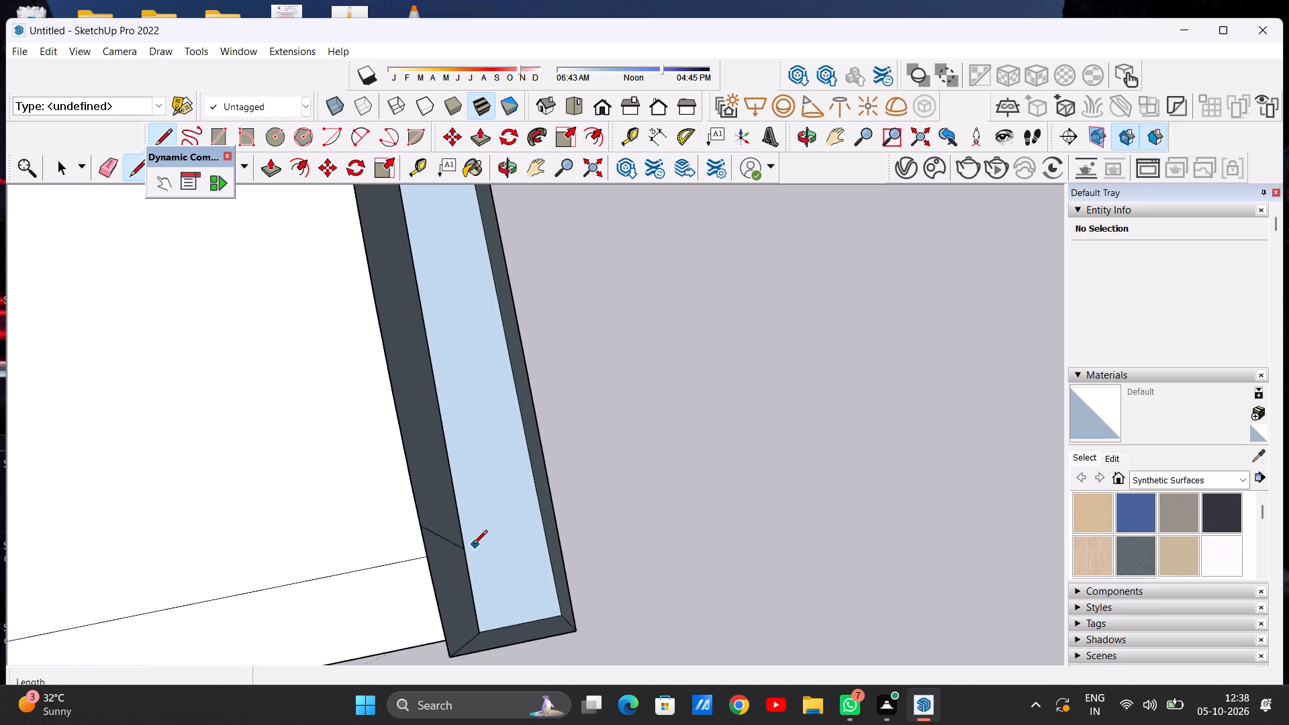
{"action": "left_click", "coordinate": [465, 549]}
{"action": "left_click", "coordinate": [542, 536]}
{"action": "key", "text": "space"}
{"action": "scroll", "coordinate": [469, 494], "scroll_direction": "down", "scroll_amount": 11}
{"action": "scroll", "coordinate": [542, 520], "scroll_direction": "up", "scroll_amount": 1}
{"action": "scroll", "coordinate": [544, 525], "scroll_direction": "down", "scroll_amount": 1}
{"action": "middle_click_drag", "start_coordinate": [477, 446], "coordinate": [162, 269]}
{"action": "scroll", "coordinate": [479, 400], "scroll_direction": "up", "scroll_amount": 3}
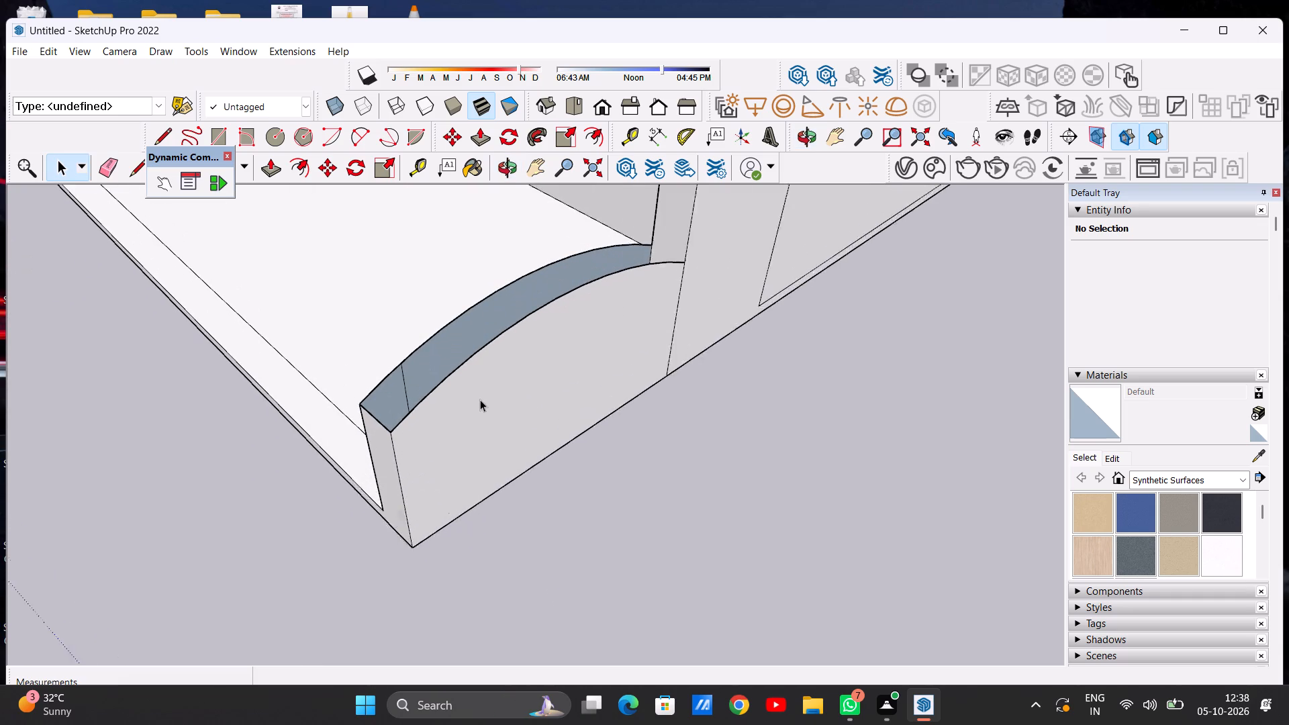
Erase the line crossing the low wall's open interior near its front end.
{"action": "scroll", "coordinate": [480, 399], "scroll_direction": "up", "scroll_amount": 3}
{"action": "scroll", "coordinate": [454, 399], "scroll_direction": "down", "scroll_amount": 6}
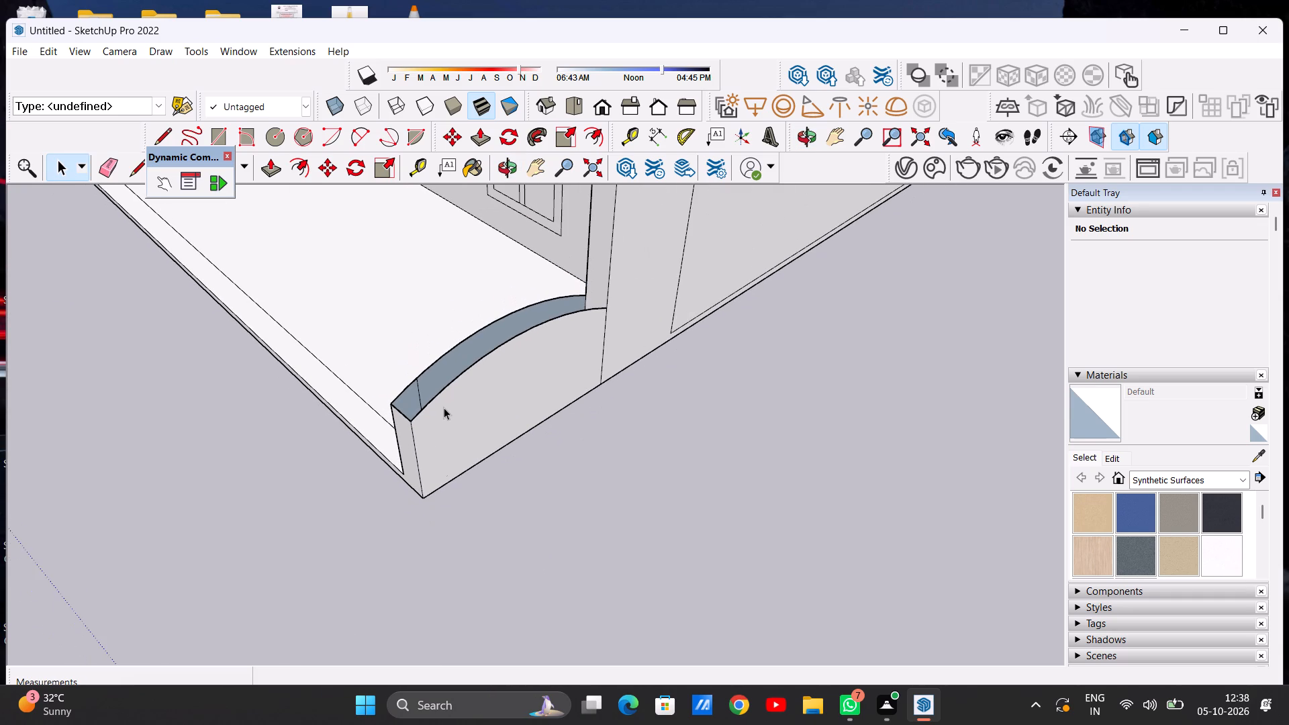
{"action": "key", "text": "p"}
{"action": "middle_click_drag", "start_coordinate": [424, 397], "coordinate": [554, 561]}
{"action": "scroll", "coordinate": [457, 460], "scroll_direction": "up", "scroll_amount": 7}
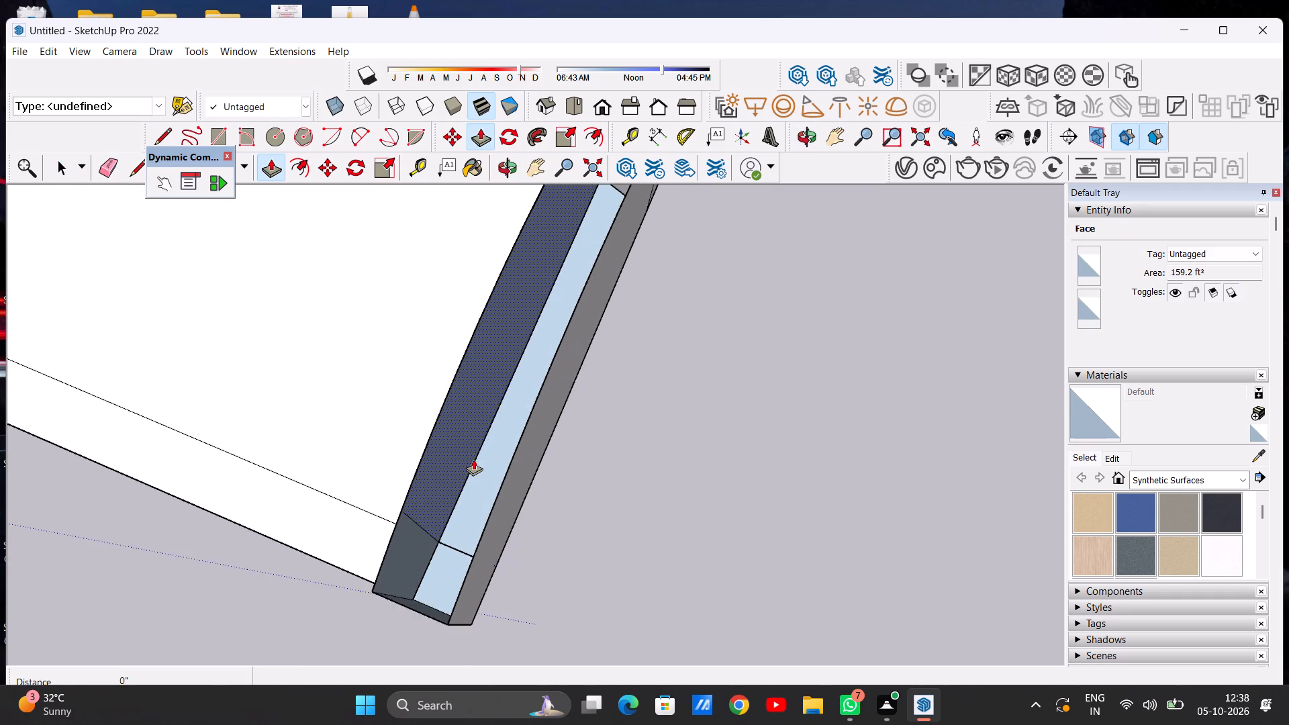
{"action": "scroll", "coordinate": [473, 459], "scroll_direction": "up", "scroll_amount": 6}
{"action": "key", "text": "space"}
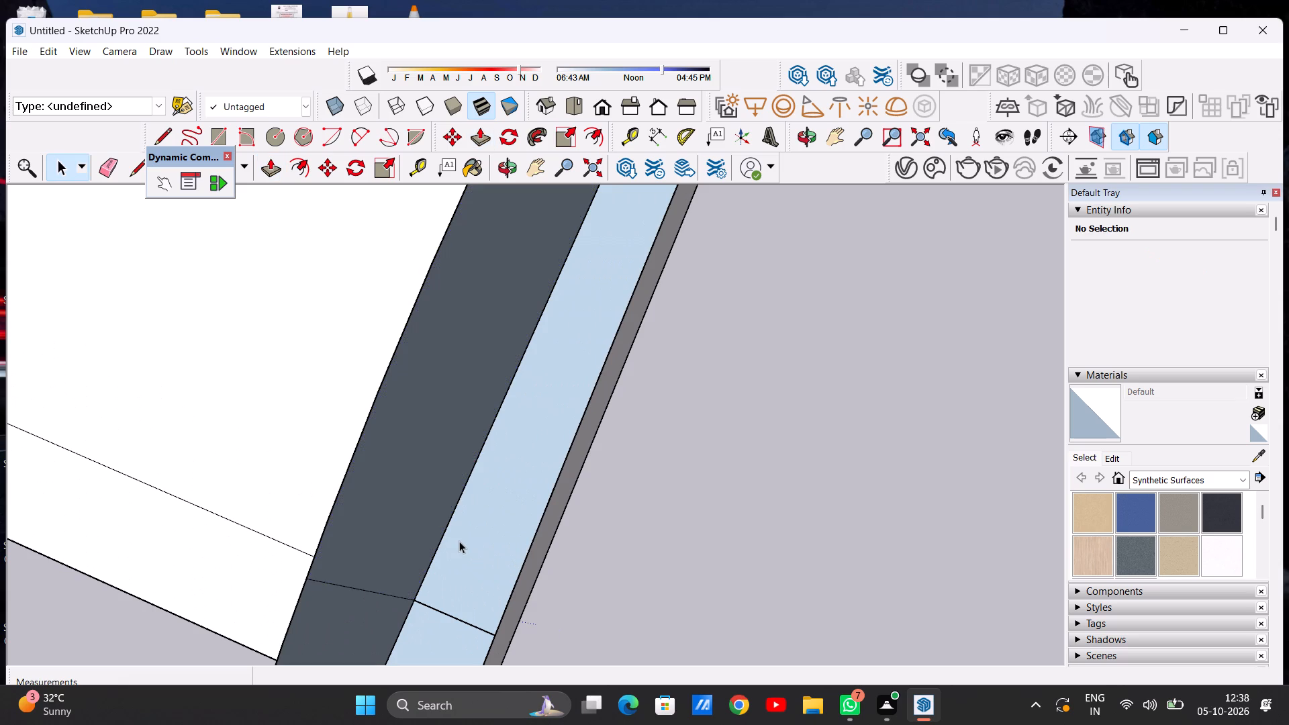
{"action": "key", "text": "e"}
{"action": "left_click_drag", "start_coordinate": [460, 598], "coordinate": [444, 626]}
{"action": "scroll", "coordinate": [497, 491], "scroll_direction": "down", "scroll_amount": 4}
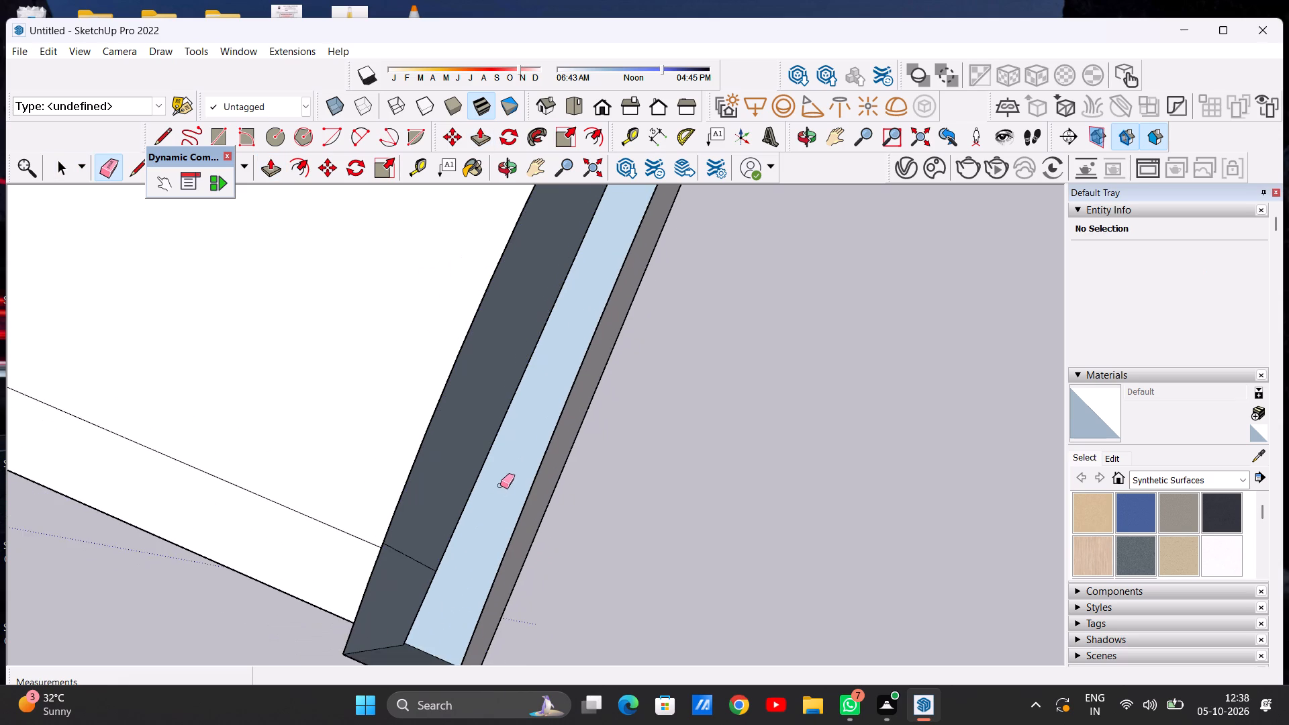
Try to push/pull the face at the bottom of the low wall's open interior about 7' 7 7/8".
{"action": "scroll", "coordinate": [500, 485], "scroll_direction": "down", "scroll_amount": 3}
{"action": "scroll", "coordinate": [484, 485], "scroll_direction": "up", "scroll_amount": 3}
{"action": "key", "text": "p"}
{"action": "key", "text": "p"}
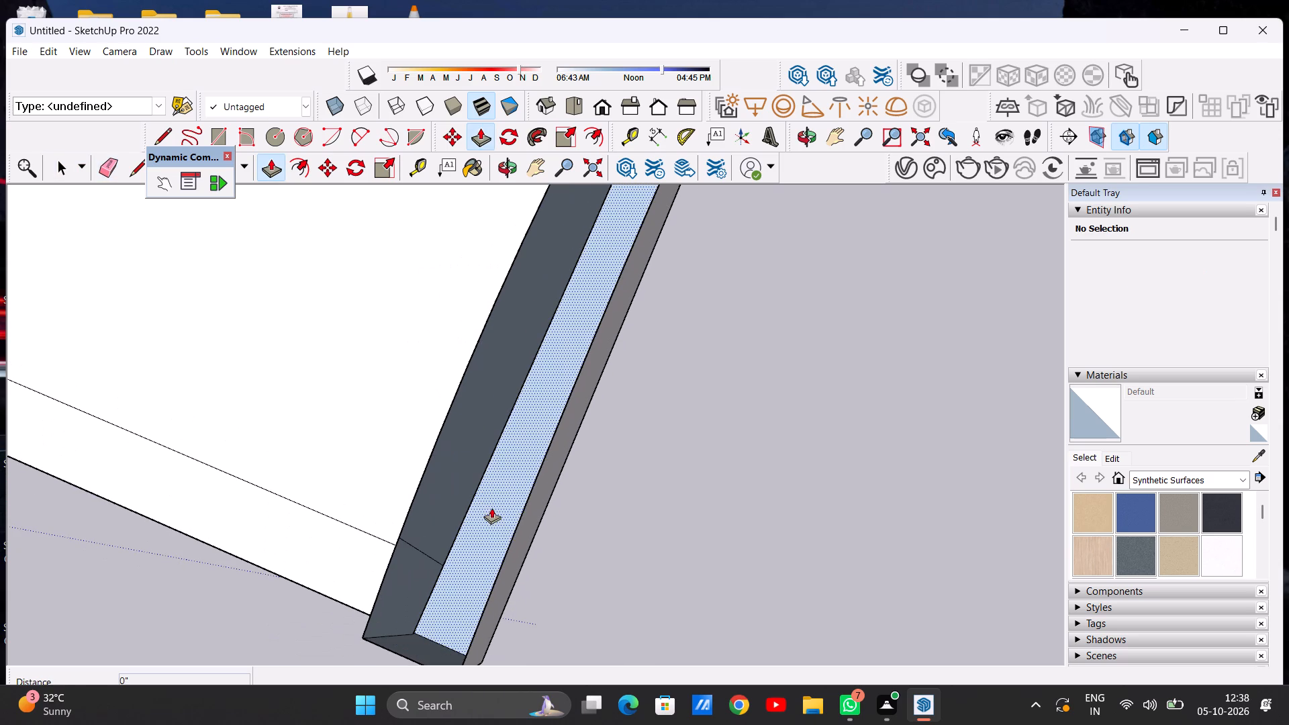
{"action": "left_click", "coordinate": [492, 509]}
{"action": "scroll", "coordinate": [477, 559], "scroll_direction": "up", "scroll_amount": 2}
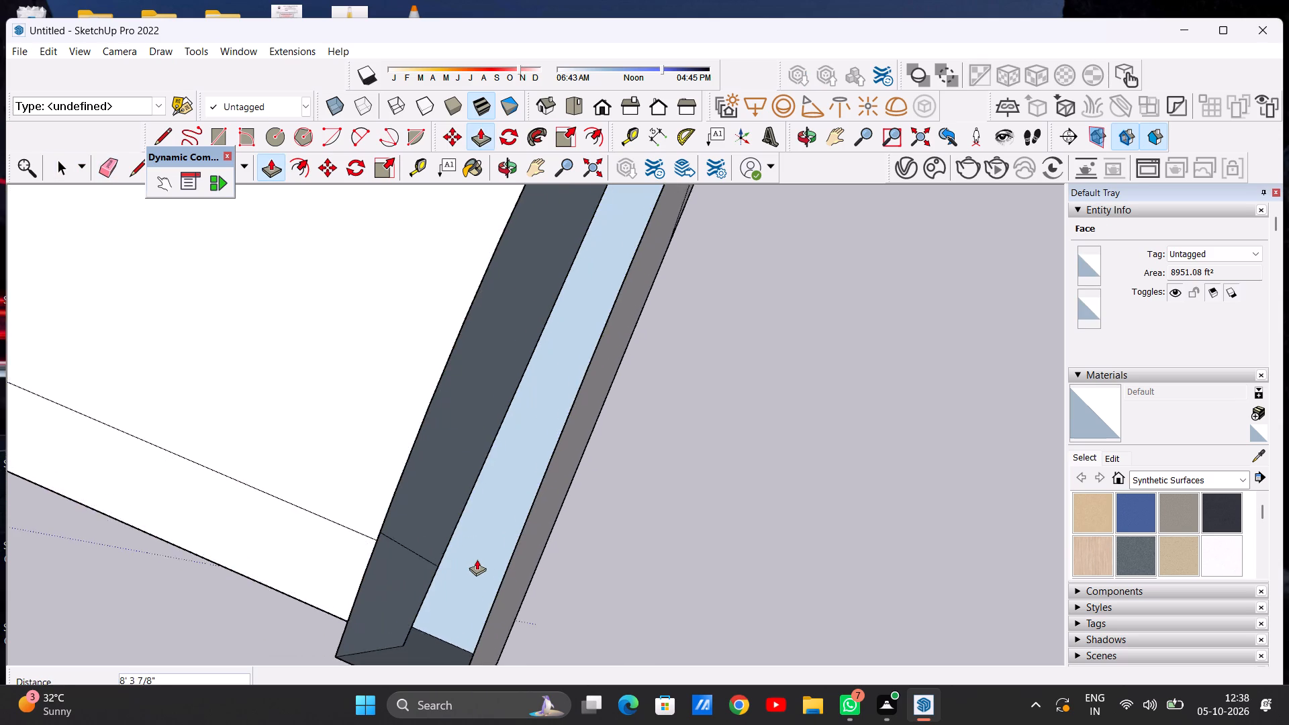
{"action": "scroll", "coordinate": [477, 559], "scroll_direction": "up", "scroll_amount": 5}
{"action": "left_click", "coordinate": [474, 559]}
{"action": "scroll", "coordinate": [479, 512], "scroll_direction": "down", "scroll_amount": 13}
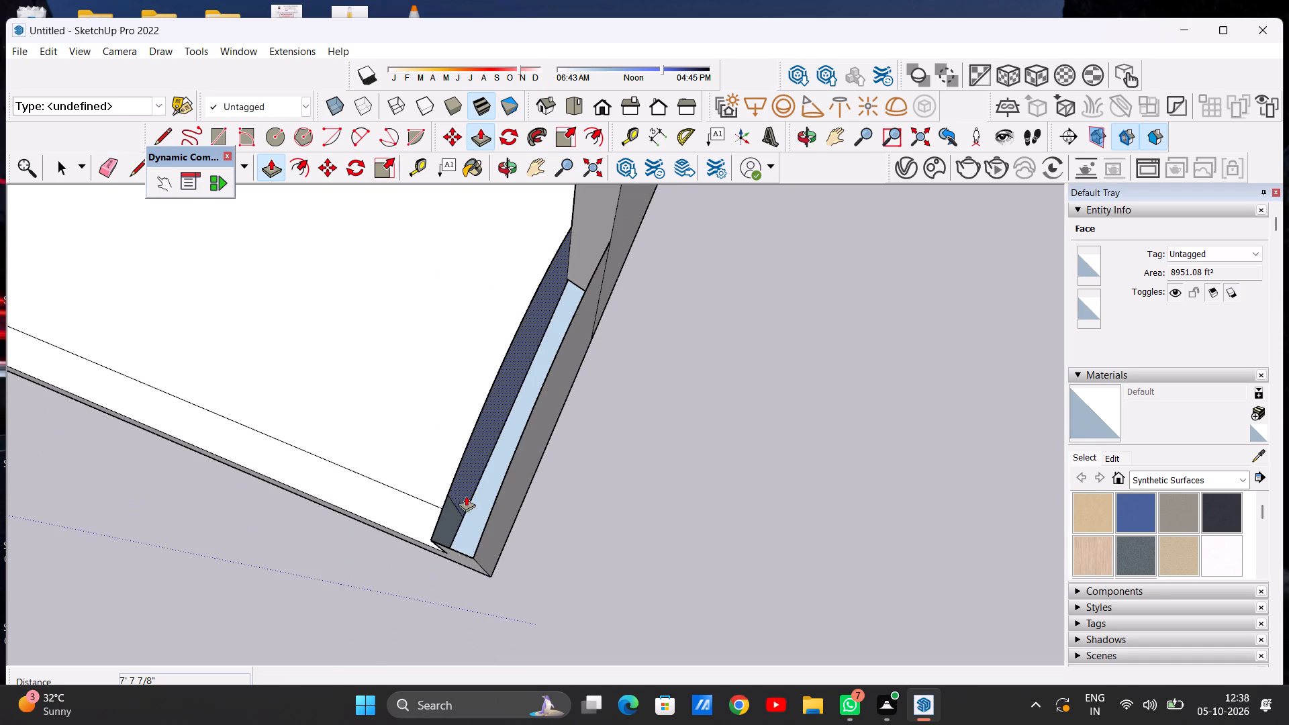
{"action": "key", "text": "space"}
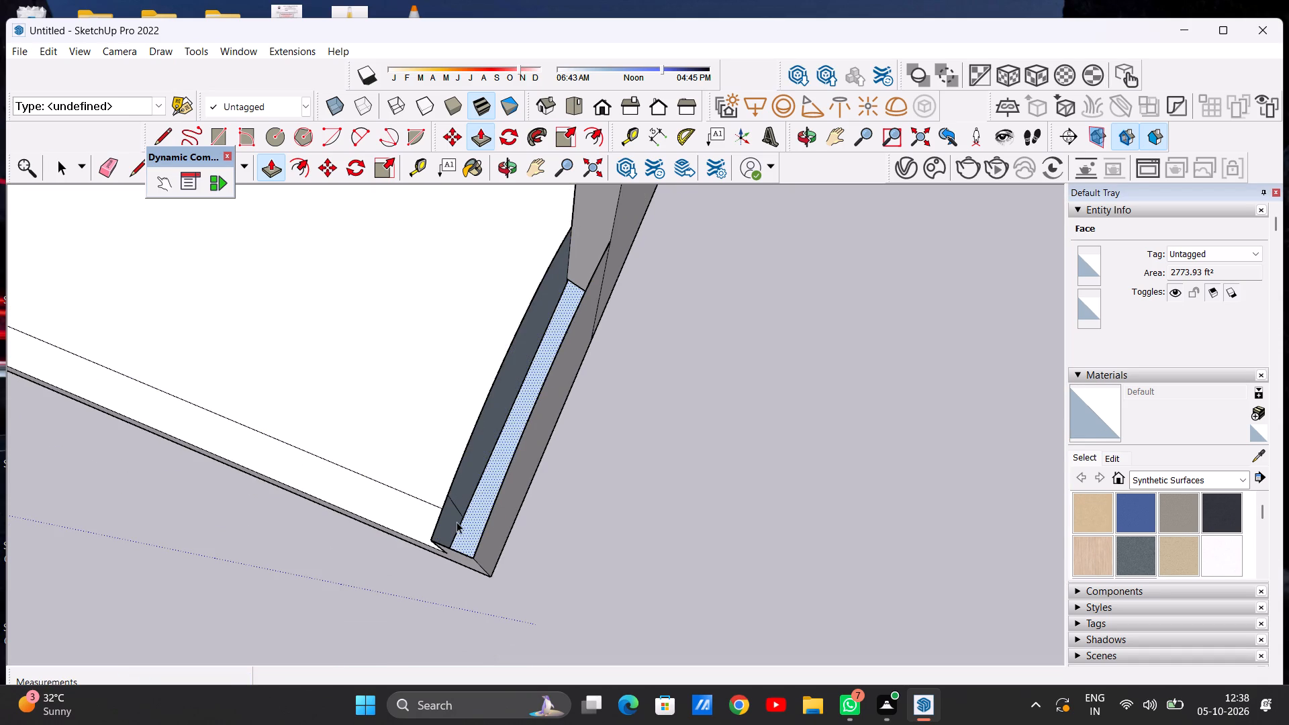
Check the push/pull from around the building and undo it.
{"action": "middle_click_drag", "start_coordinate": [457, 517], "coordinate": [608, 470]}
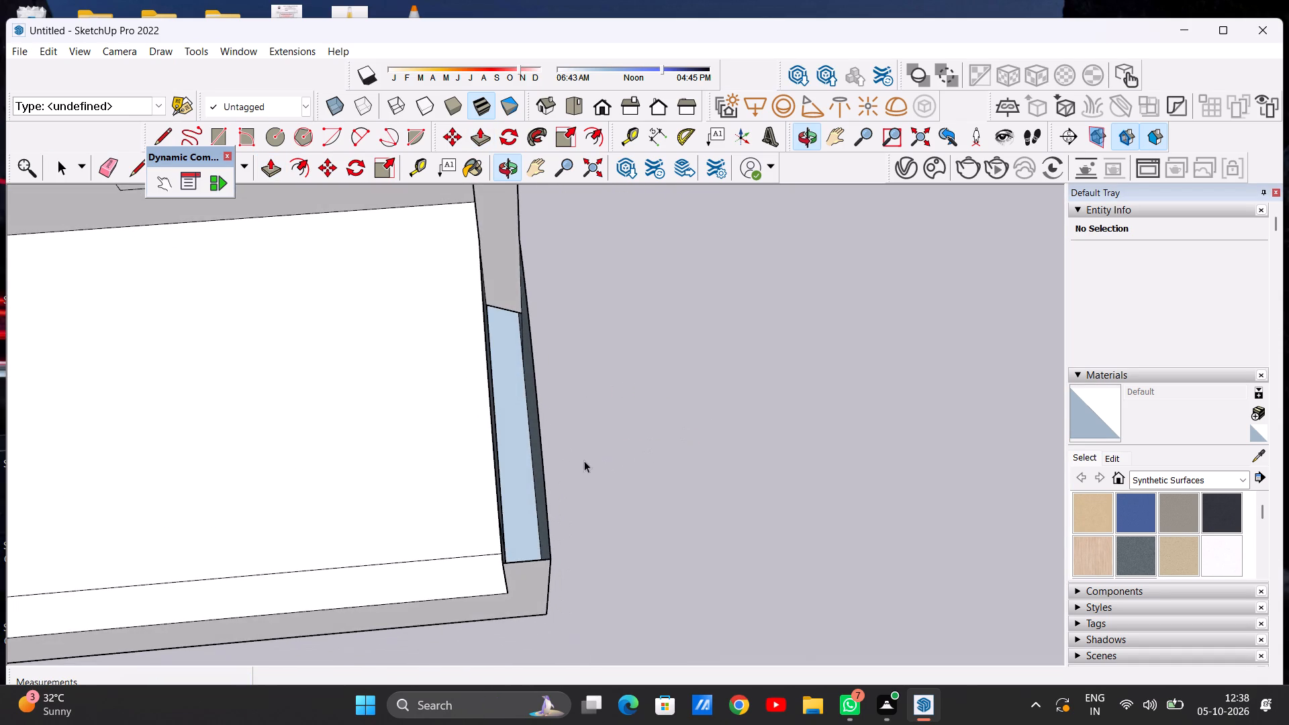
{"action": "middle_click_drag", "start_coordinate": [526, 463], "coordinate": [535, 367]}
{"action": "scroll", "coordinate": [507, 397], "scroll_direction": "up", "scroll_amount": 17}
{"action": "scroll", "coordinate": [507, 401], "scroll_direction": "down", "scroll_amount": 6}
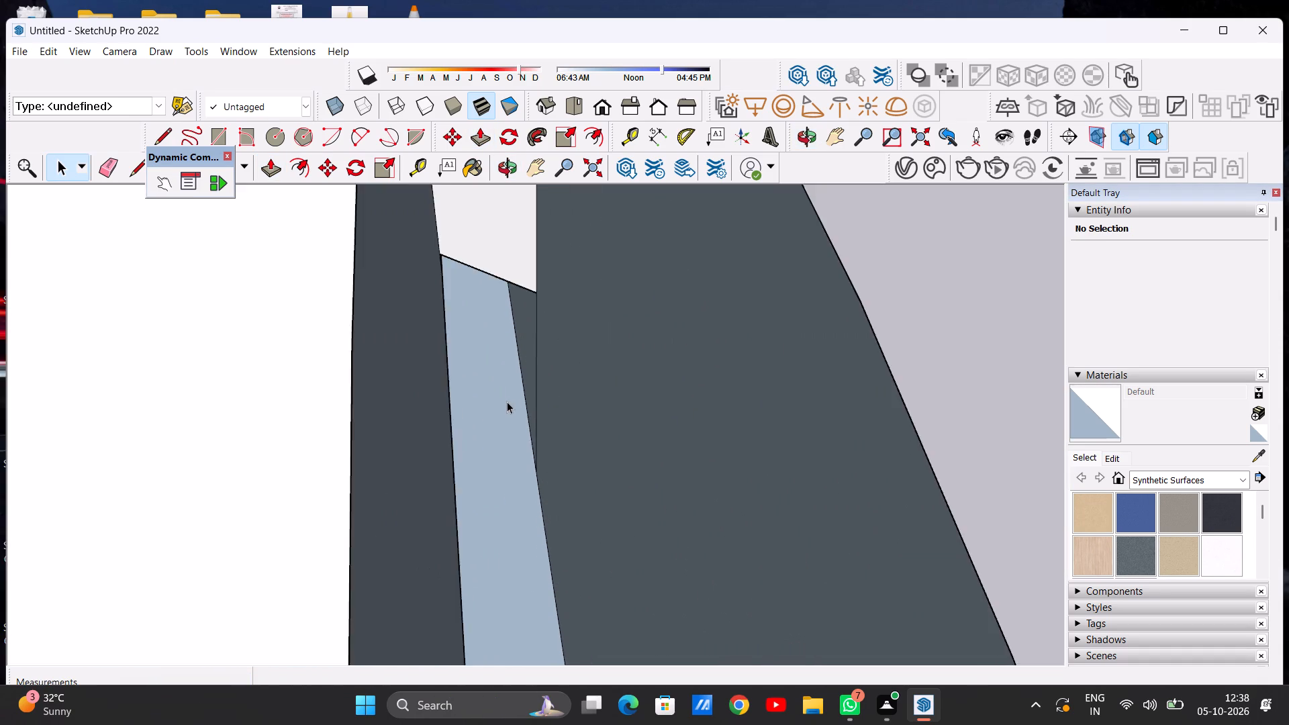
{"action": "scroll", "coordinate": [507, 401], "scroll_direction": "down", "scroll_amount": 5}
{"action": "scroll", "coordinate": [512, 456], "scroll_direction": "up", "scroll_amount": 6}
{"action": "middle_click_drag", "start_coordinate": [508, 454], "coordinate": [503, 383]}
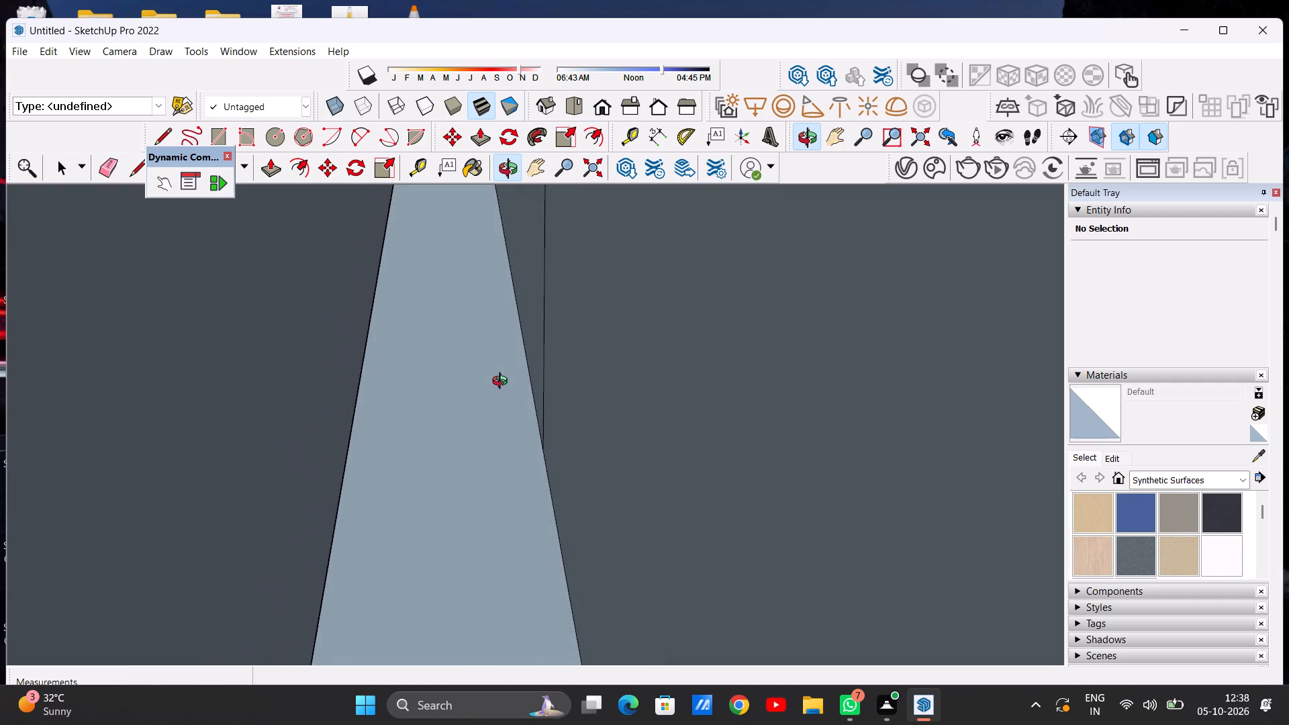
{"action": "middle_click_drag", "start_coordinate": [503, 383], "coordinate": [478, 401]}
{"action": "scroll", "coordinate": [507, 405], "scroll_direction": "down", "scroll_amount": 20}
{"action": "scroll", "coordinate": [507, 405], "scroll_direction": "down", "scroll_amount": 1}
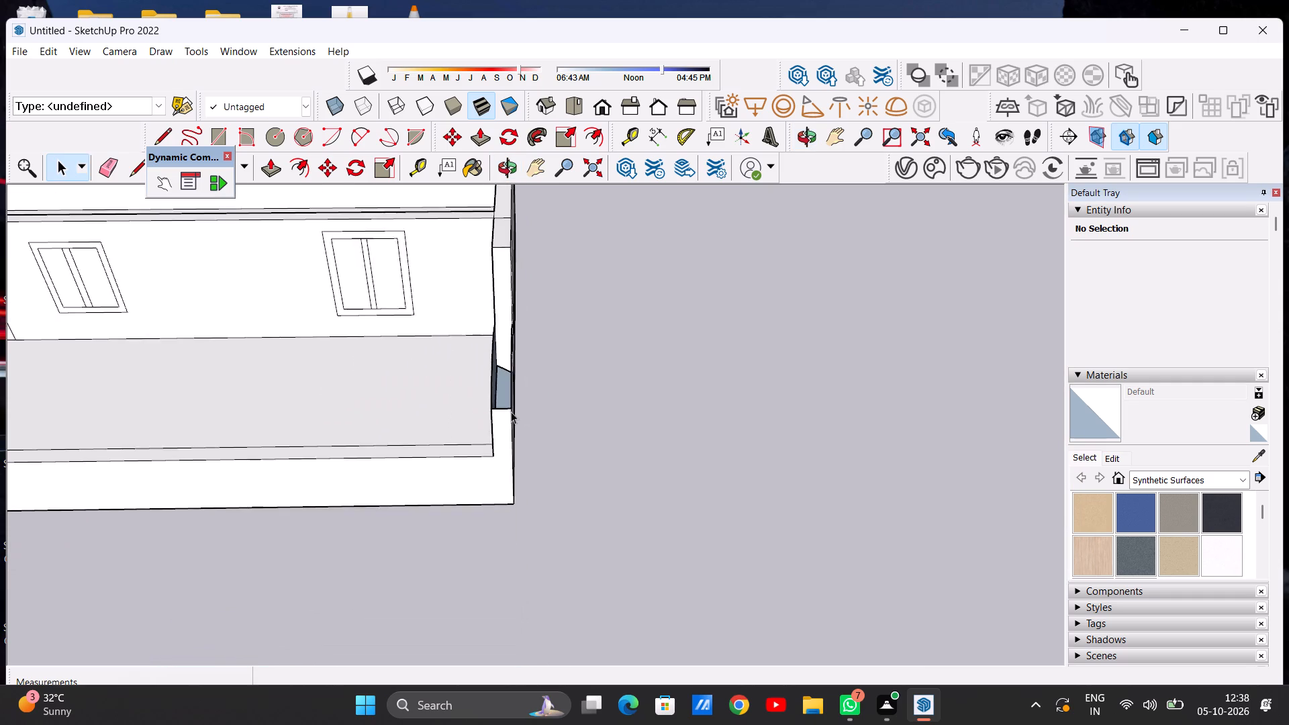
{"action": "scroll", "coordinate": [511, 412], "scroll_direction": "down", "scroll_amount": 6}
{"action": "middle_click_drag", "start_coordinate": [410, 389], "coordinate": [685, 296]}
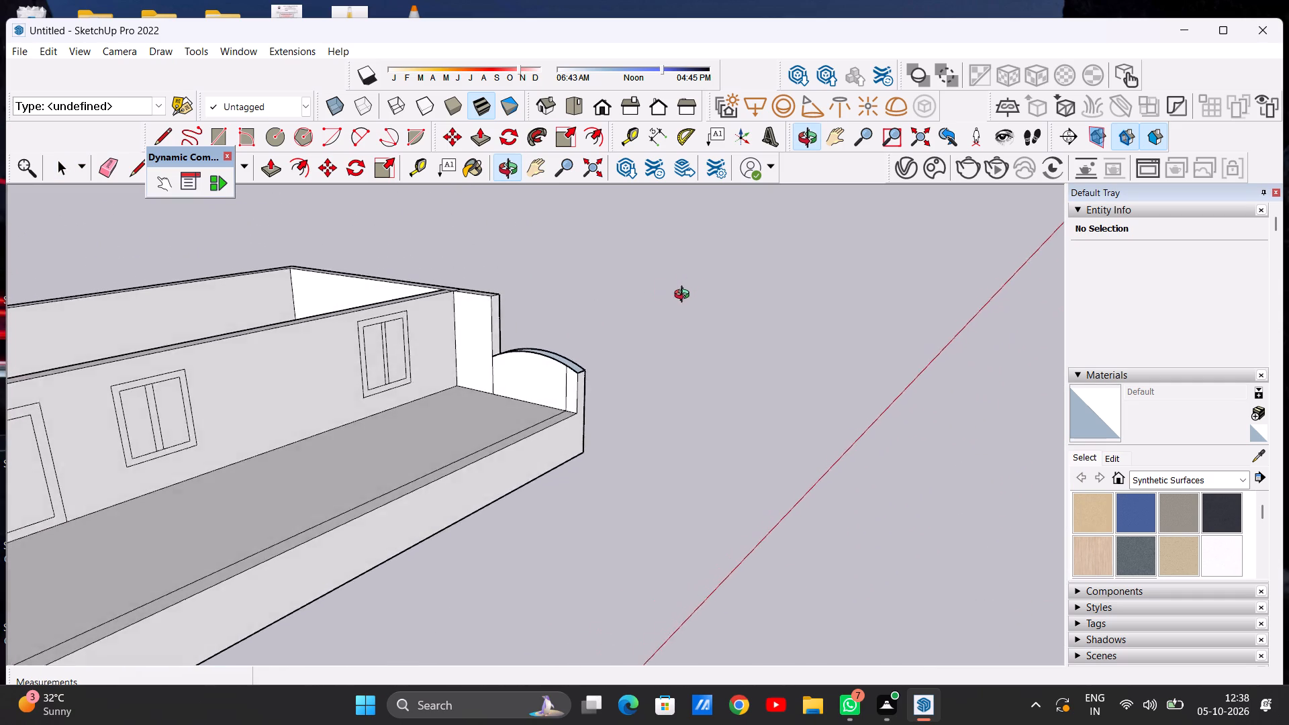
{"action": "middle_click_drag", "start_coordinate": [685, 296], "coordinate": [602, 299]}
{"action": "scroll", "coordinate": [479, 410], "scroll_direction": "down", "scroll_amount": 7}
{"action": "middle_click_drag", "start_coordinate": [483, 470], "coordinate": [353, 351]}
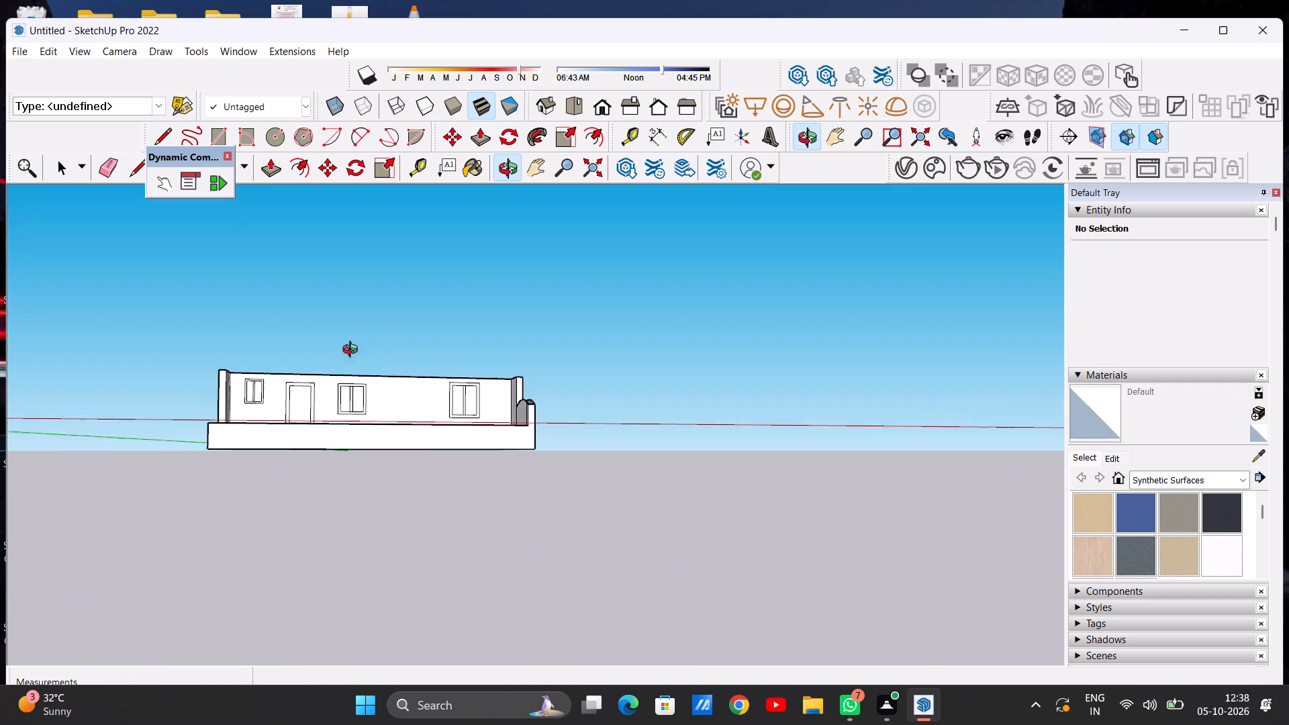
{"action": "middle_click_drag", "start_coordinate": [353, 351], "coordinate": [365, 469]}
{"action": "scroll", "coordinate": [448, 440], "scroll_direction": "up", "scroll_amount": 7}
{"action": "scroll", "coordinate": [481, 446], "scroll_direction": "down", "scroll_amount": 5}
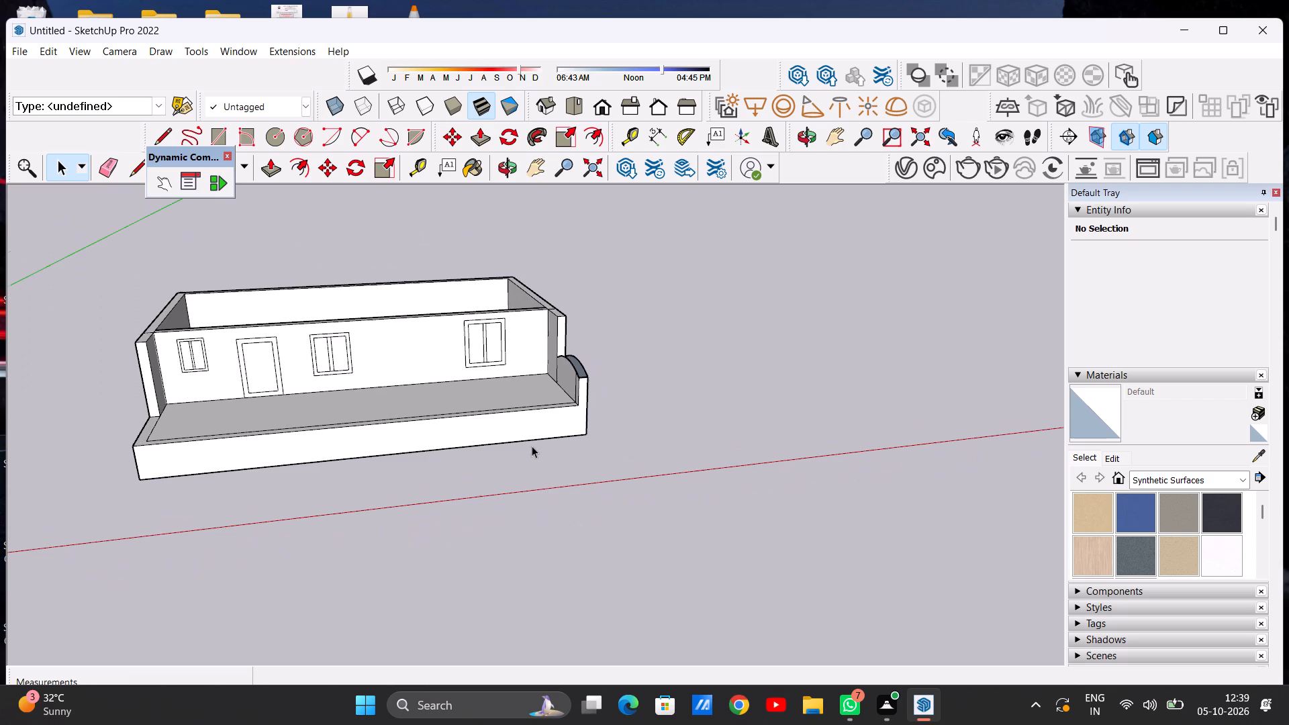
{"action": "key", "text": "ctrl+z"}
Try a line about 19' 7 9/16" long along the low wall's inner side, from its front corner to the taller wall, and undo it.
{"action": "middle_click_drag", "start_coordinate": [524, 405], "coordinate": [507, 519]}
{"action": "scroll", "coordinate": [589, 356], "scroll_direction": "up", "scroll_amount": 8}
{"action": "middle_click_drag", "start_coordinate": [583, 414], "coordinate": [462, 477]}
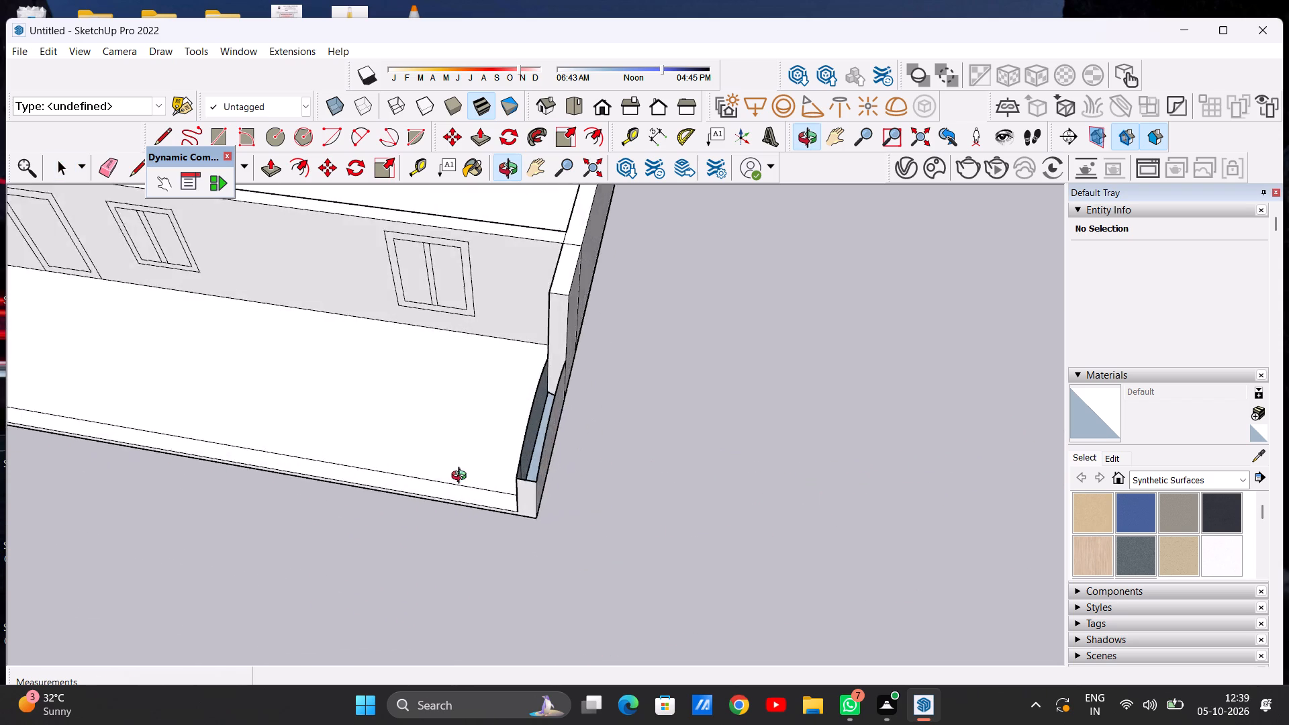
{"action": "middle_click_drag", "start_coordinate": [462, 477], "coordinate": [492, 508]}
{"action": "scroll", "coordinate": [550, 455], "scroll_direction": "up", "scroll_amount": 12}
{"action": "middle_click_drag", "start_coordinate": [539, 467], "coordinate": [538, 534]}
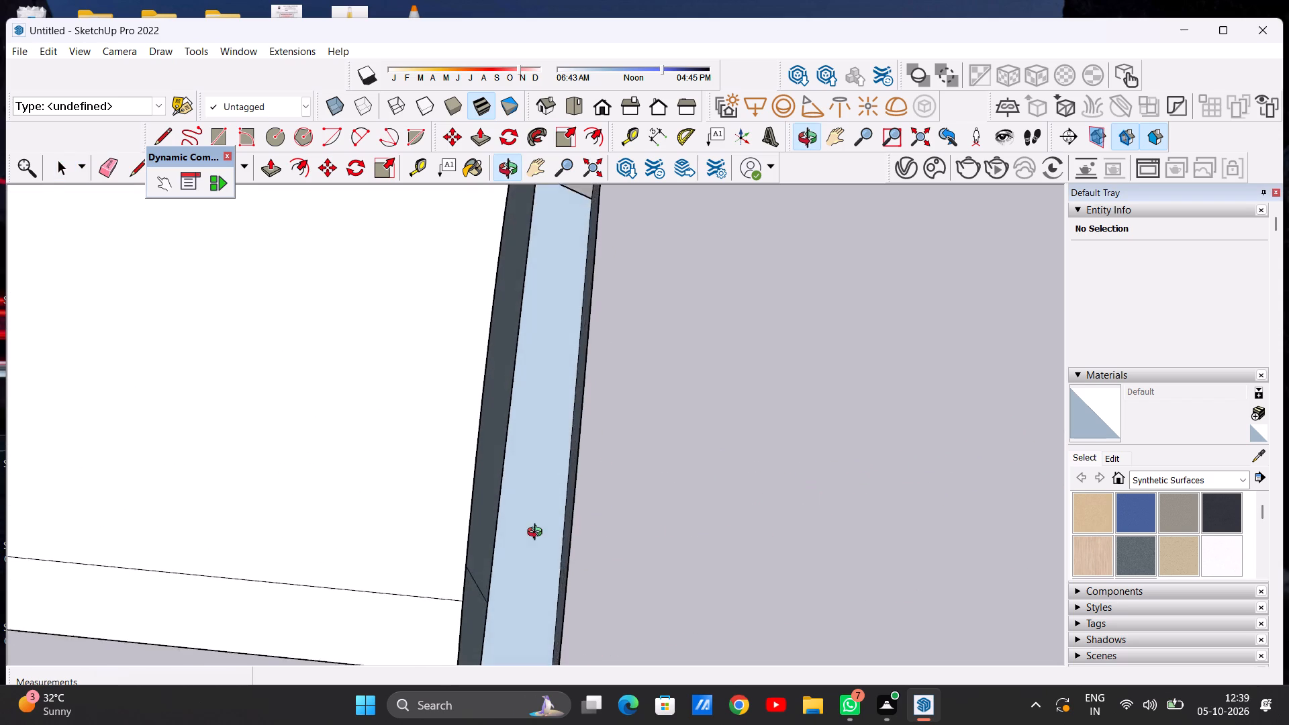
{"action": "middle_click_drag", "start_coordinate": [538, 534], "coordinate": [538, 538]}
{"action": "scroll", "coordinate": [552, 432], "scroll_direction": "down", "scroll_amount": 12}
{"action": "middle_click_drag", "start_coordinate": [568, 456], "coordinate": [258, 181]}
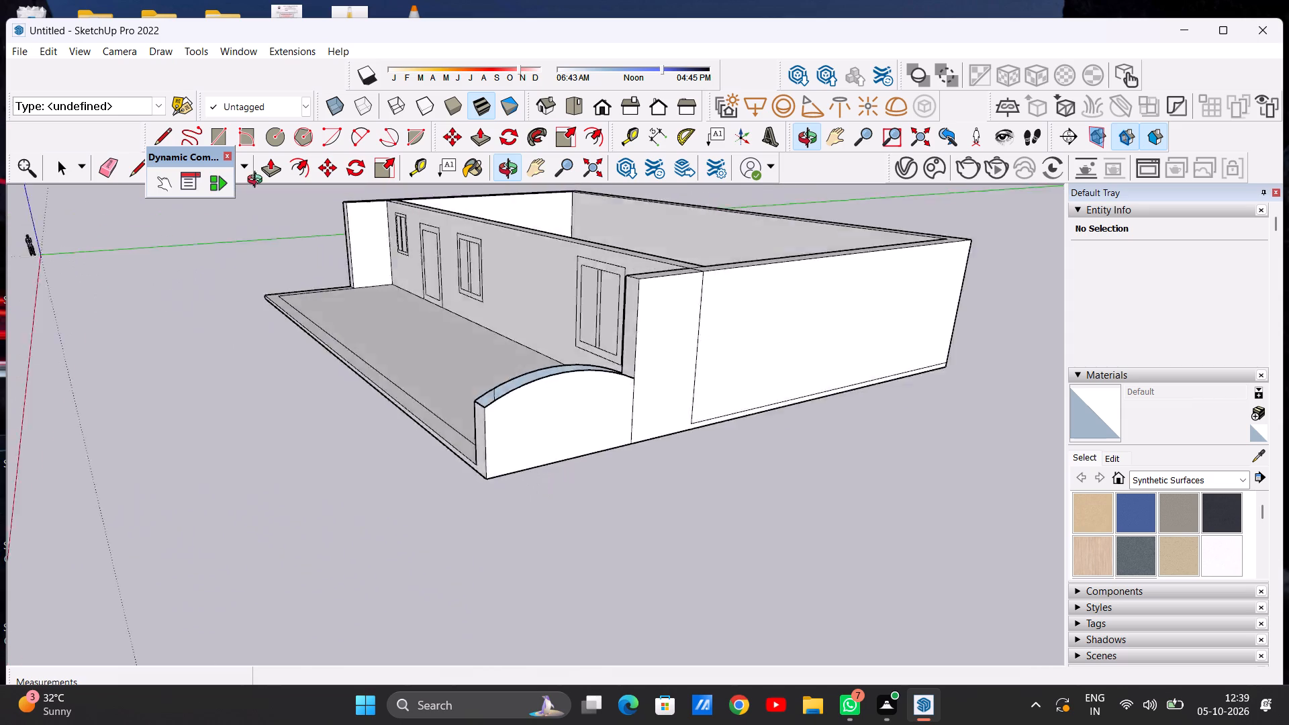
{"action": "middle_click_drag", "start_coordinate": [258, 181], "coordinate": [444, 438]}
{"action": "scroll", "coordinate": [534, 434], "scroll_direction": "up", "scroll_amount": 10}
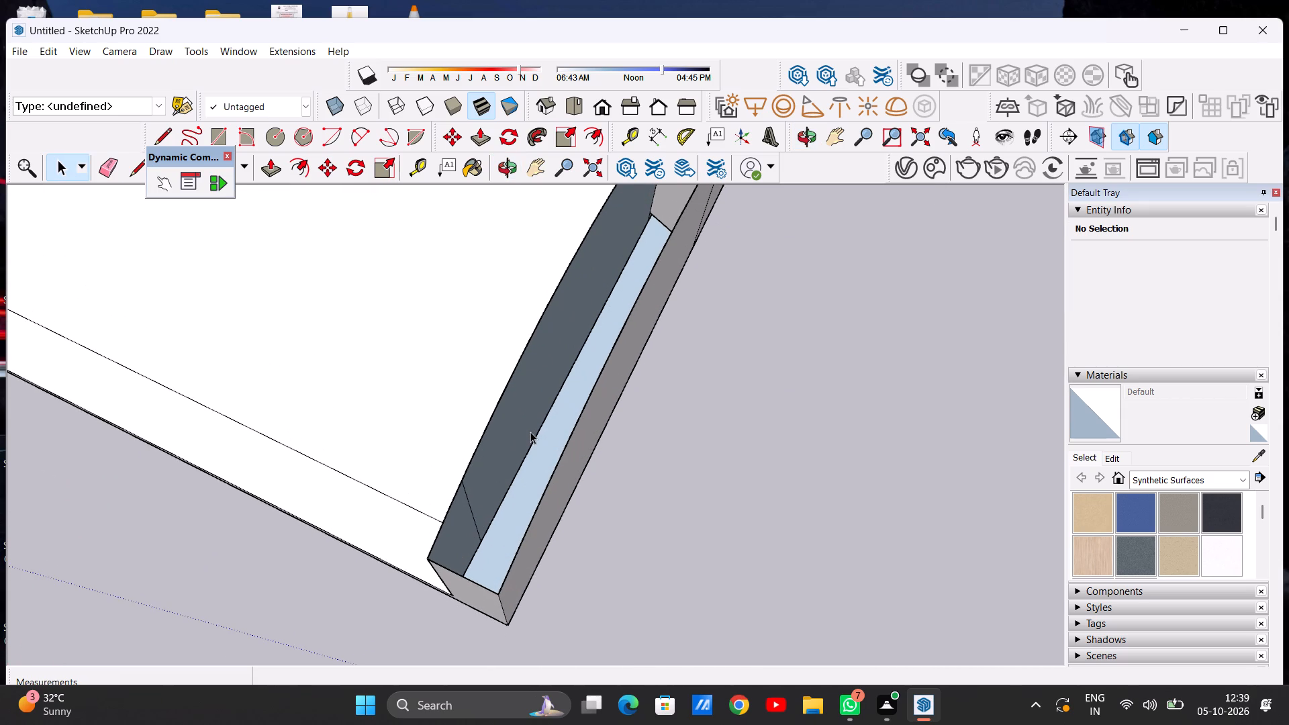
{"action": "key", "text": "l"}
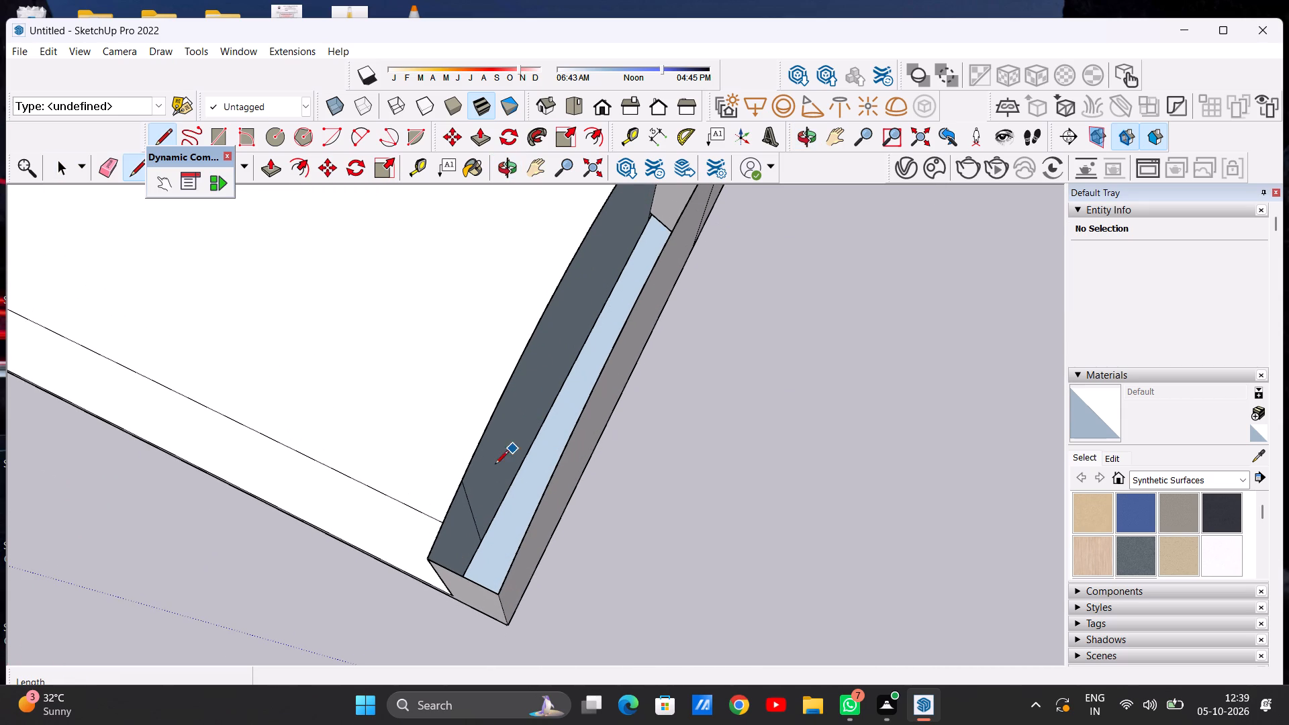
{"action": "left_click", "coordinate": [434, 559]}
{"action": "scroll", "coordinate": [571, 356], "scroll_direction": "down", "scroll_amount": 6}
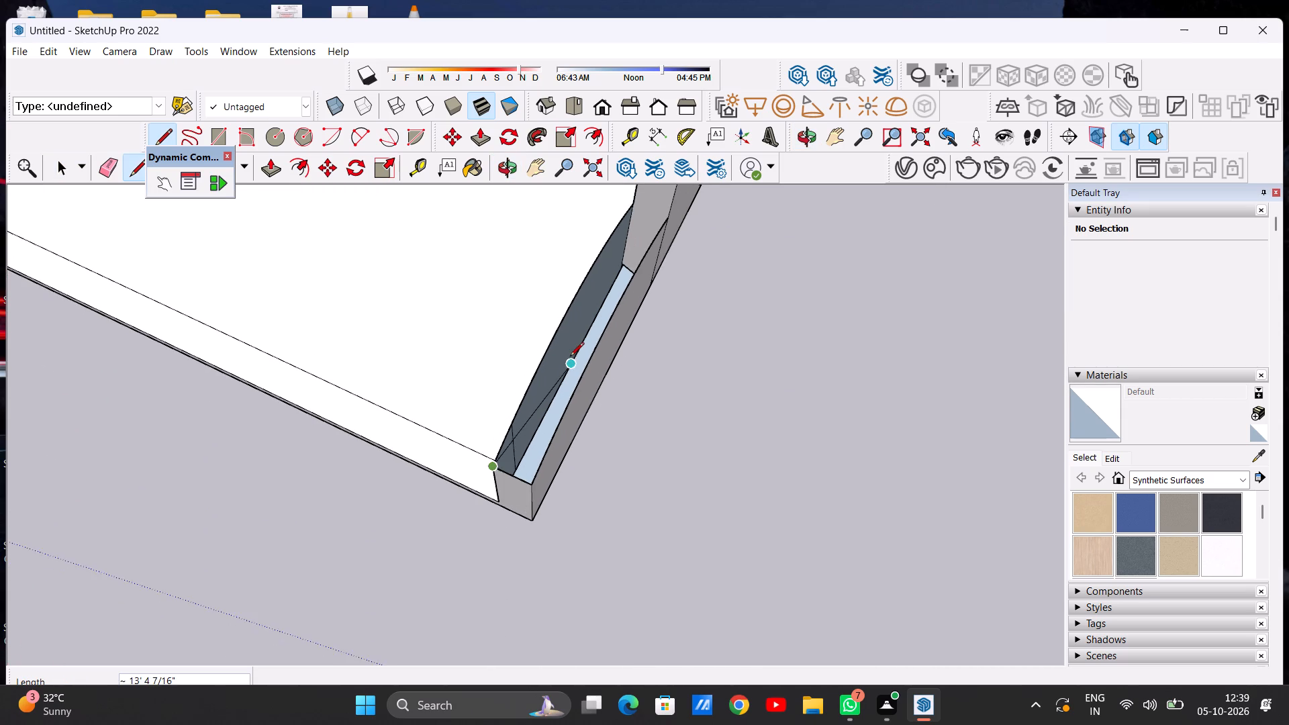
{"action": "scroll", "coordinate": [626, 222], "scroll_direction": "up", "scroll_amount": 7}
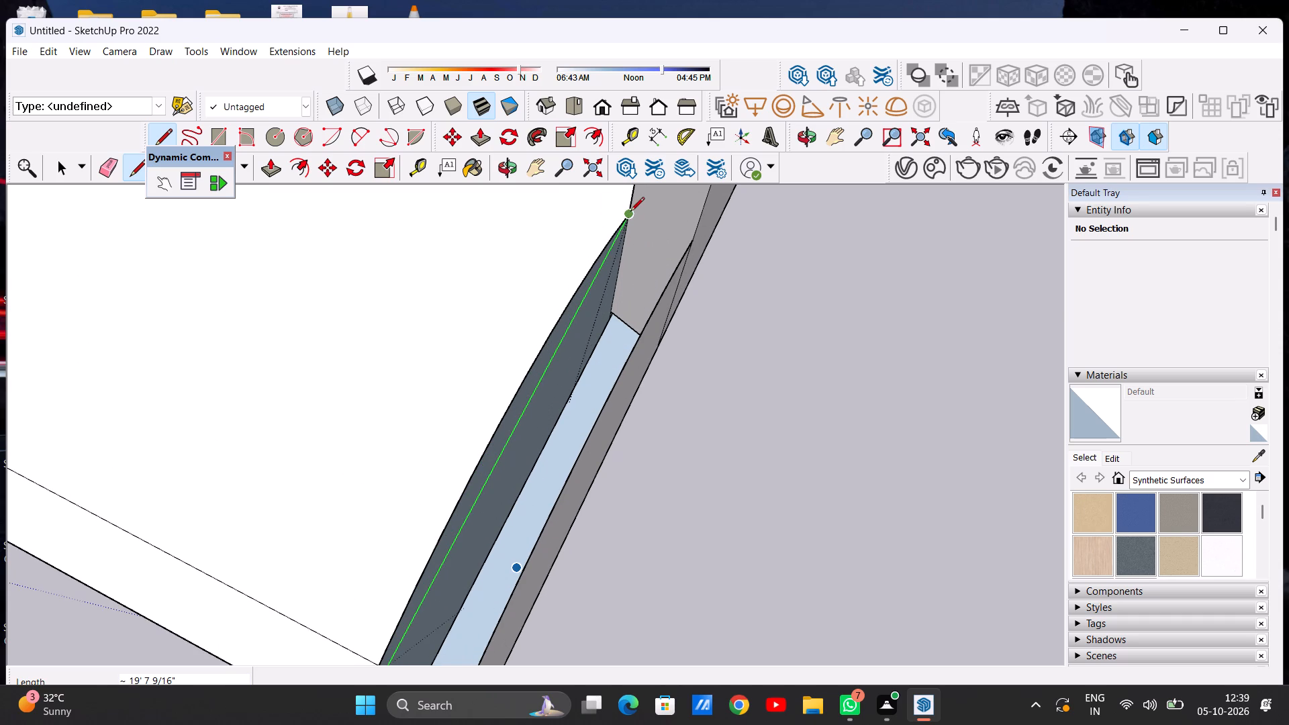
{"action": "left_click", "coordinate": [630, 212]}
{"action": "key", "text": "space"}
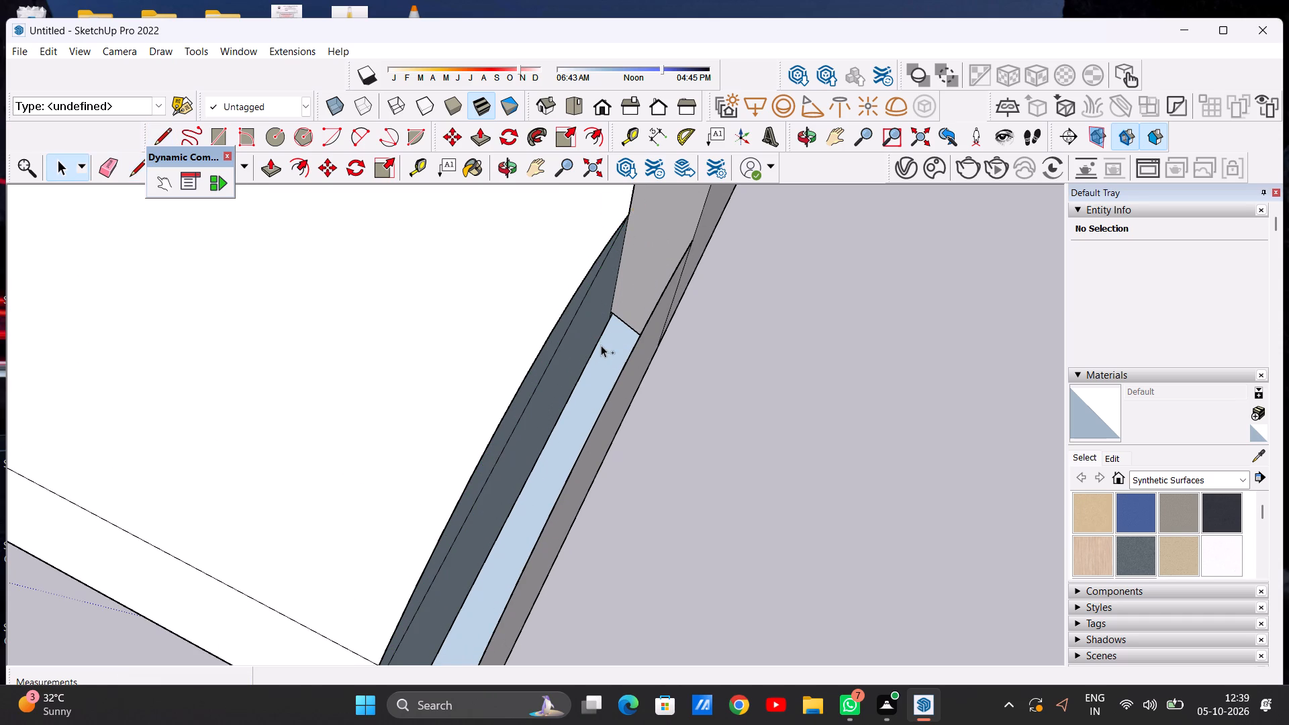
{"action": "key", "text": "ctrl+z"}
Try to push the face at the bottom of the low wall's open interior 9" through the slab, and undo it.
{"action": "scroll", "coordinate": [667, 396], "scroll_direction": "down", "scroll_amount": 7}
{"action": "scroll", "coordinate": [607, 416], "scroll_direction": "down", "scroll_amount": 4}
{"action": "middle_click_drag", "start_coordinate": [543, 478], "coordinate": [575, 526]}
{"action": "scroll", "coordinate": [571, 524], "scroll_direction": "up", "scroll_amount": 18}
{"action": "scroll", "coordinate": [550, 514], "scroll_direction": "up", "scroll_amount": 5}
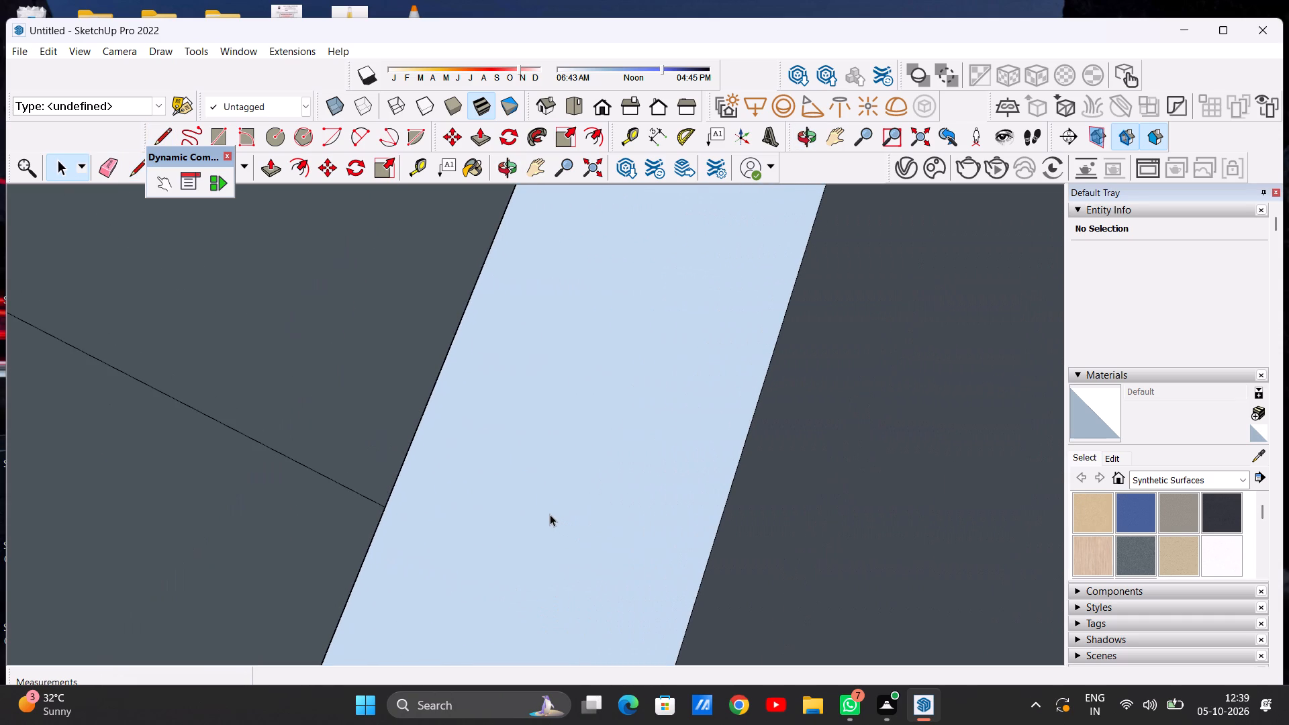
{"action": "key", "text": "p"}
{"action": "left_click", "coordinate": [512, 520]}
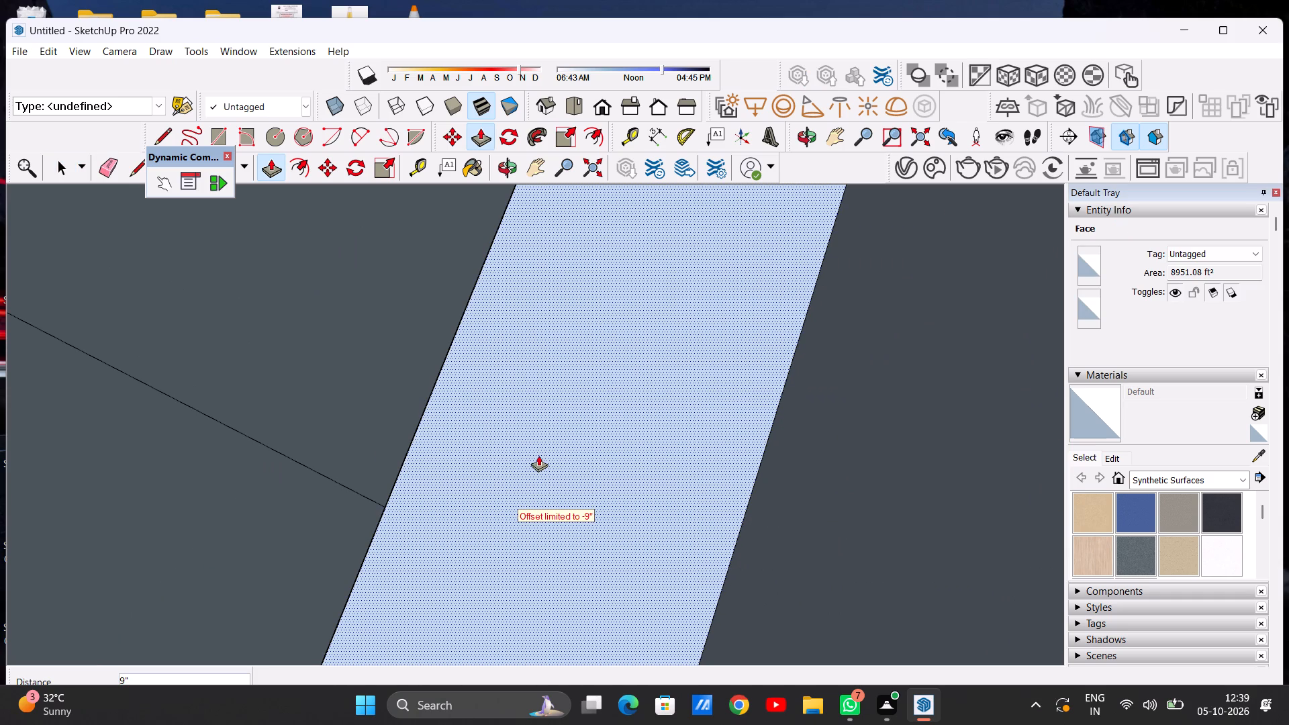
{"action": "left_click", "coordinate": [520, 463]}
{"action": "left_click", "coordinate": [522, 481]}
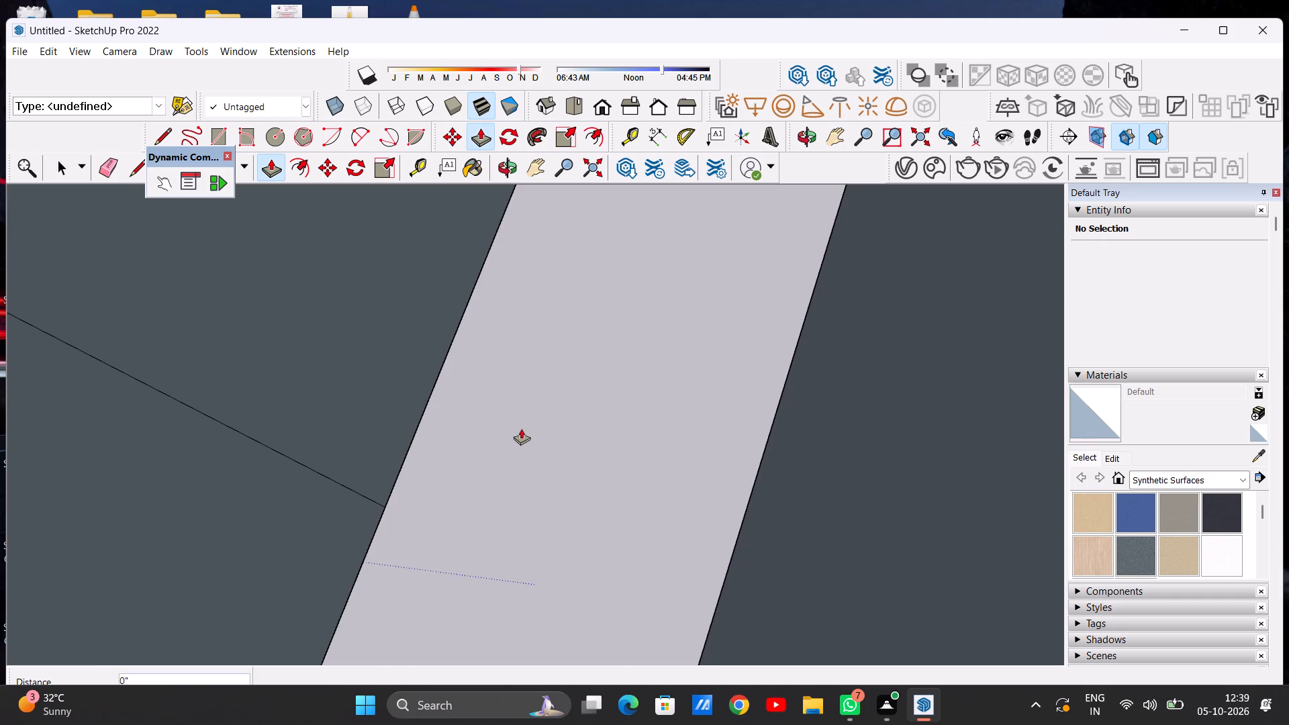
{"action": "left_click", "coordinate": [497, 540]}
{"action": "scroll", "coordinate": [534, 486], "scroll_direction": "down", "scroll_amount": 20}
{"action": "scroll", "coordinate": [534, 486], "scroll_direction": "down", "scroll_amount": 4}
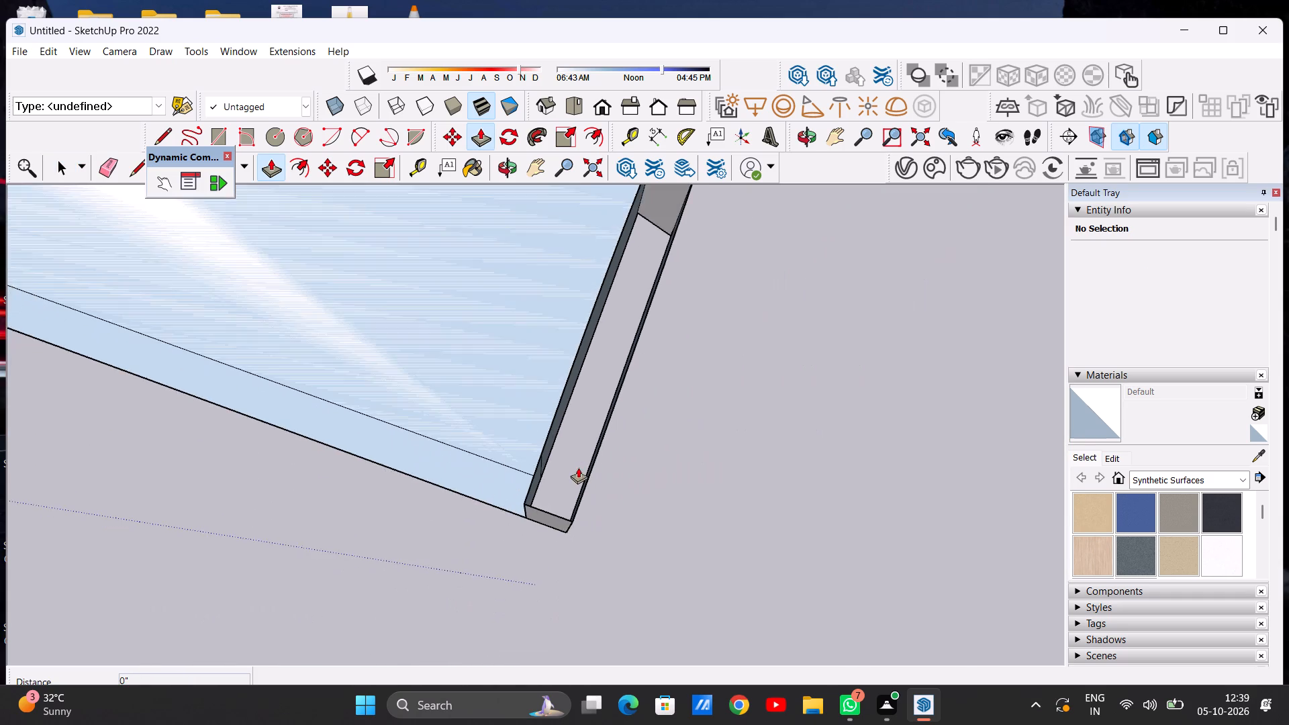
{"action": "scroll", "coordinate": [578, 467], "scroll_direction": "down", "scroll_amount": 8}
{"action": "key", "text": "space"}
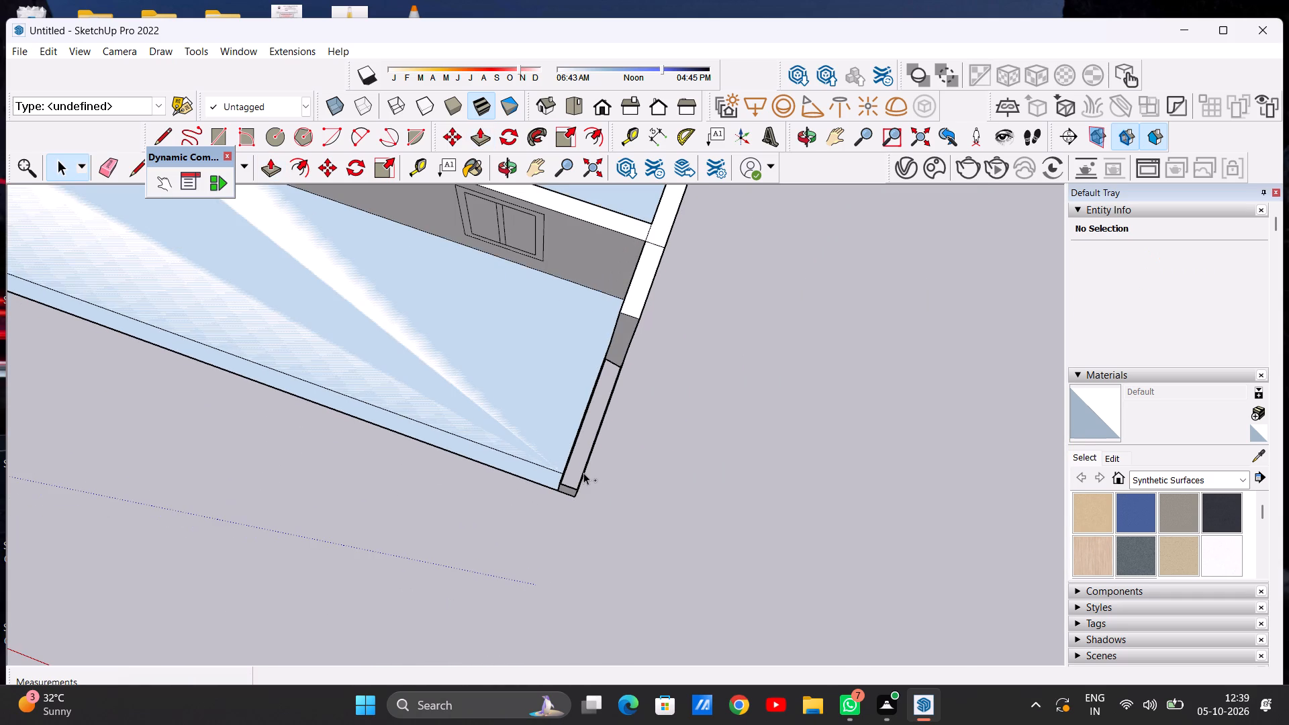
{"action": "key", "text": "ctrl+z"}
Examine the low arched-top wall and its open top from several sides of the building.
{"action": "scroll", "coordinate": [662, 491], "scroll_direction": "down", "scroll_amount": 9}
{"action": "middle_click_drag", "start_coordinate": [518, 483], "coordinate": [663, 309]}
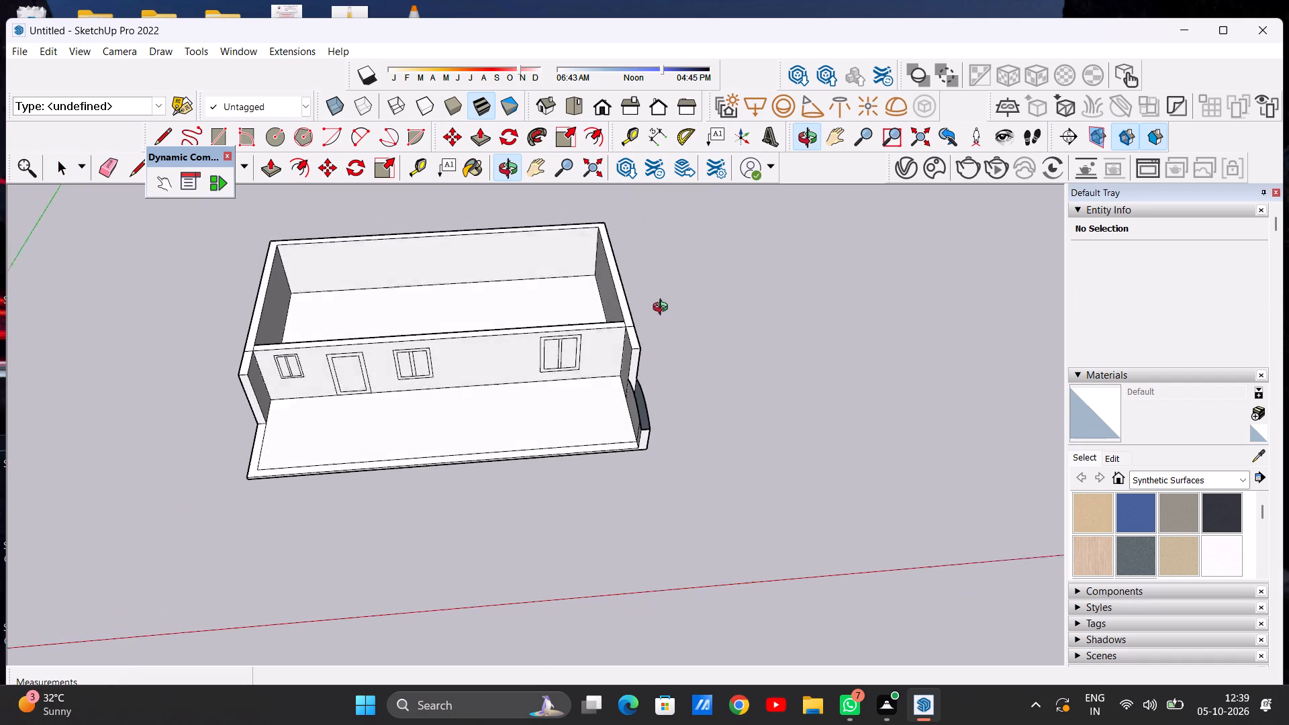
{"action": "middle_click_drag", "start_coordinate": [663, 309], "coordinate": [667, 302]}
{"action": "scroll", "coordinate": [656, 358], "scroll_direction": "up", "scroll_amount": 9}
{"action": "scroll", "coordinate": [652, 385], "scroll_direction": "down", "scroll_amount": 7}
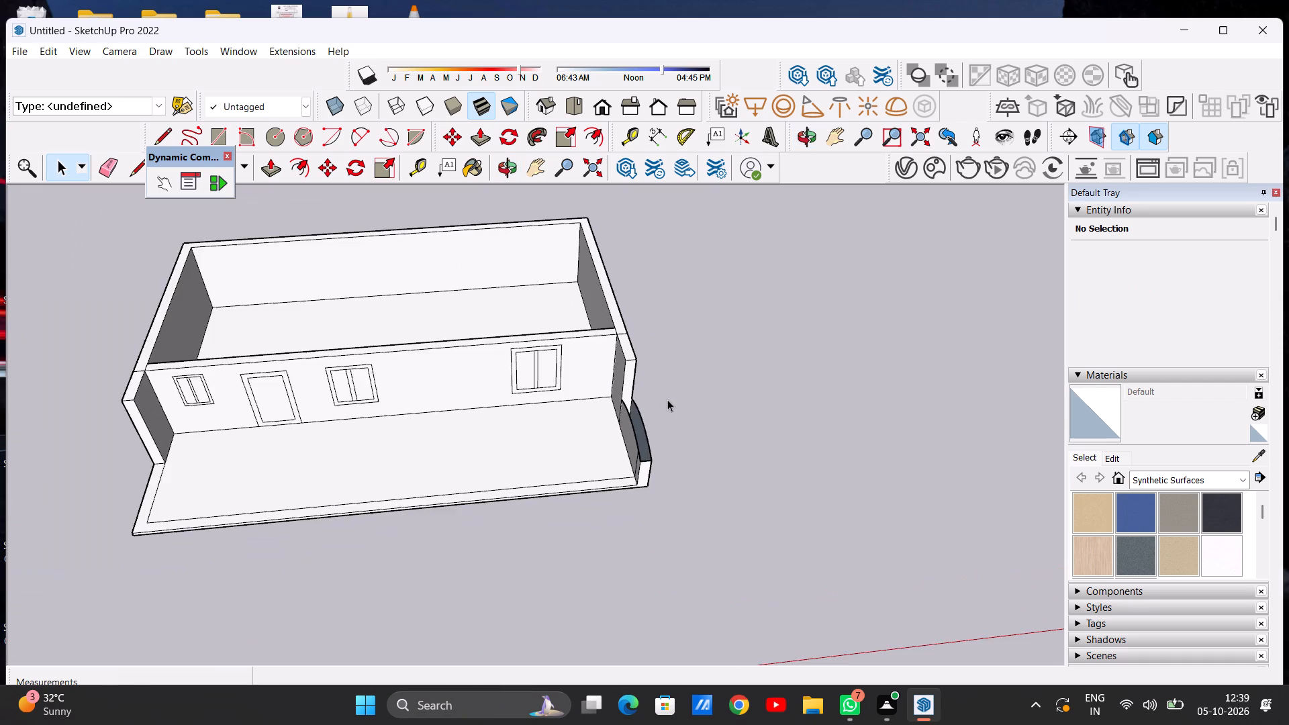
{"action": "middle_click_drag", "start_coordinate": [649, 413], "coordinate": [532, 374]}
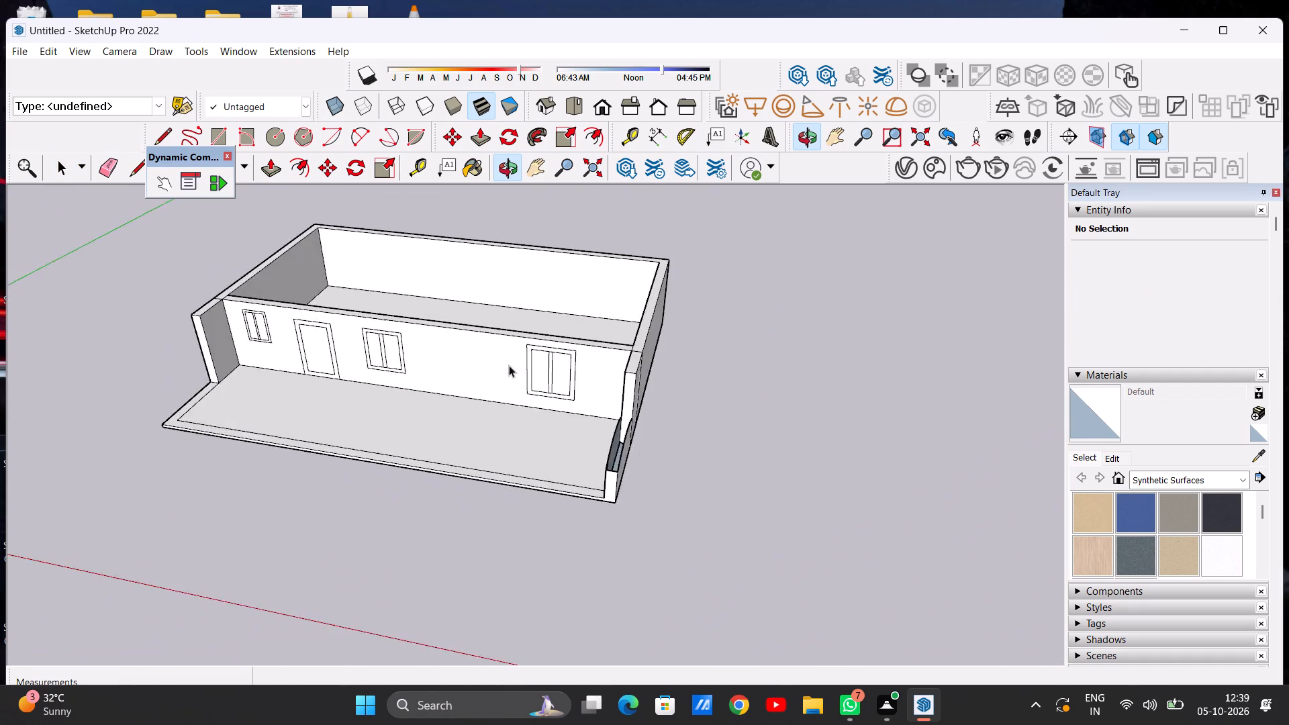
{"action": "middle_click_drag", "start_coordinate": [506, 365], "coordinate": [367, 382]}
{"action": "scroll", "coordinate": [547, 458], "scroll_direction": "up", "scroll_amount": 16}
{"action": "scroll", "coordinate": [570, 501], "scroll_direction": "down", "scroll_amount": 10}
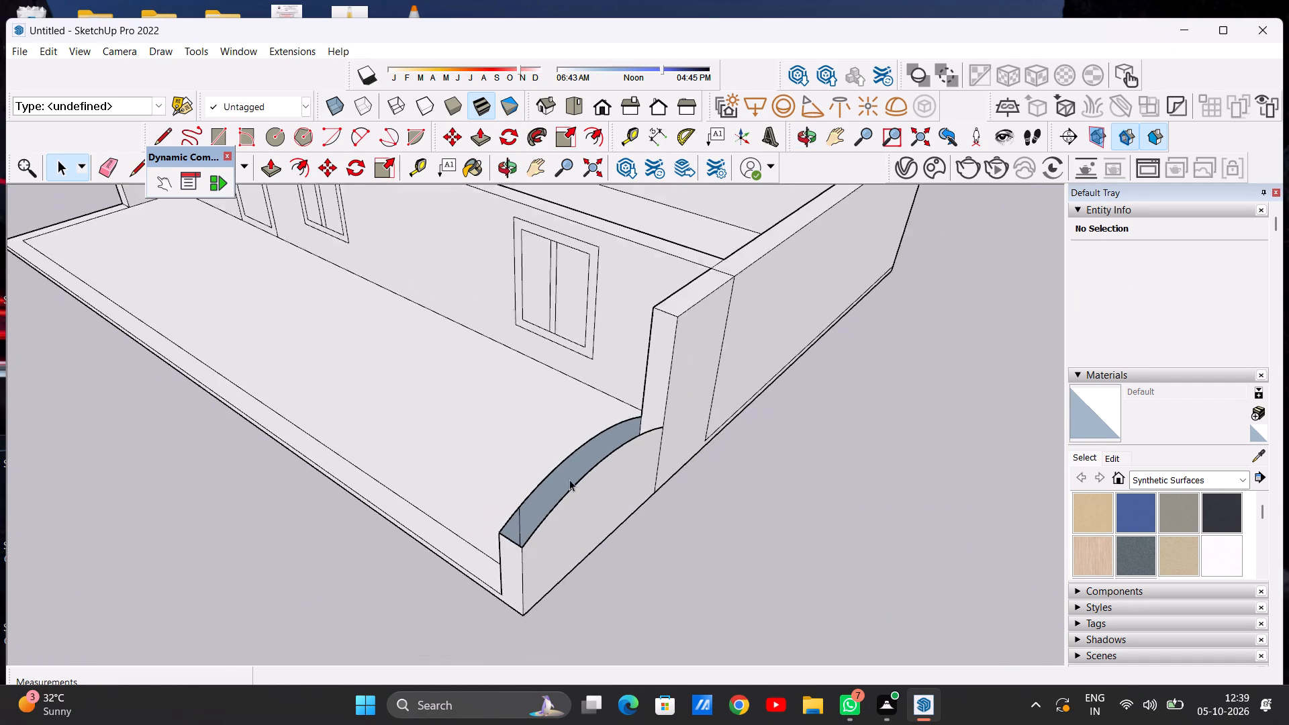
{"action": "scroll", "coordinate": [569, 479], "scroll_direction": "down", "scroll_amount": 3}
{"action": "middle_click_drag", "start_coordinate": [569, 479], "coordinate": [404, 421]}
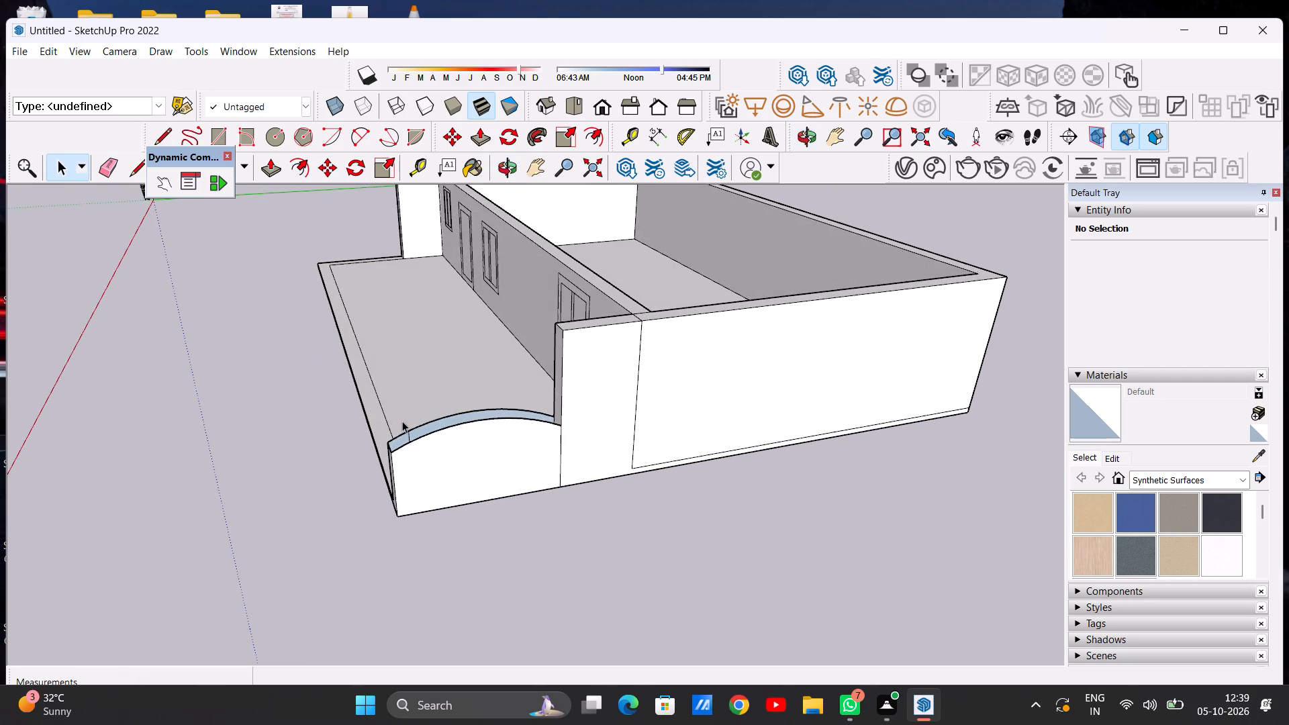
{"action": "scroll", "coordinate": [528, 465], "scroll_direction": "down", "scroll_amount": 7}
{"action": "middle_click_drag", "start_coordinate": [477, 452], "coordinate": [563, 557]}
{"action": "scroll", "coordinate": [556, 534], "scroll_direction": "up", "scroll_amount": 8}
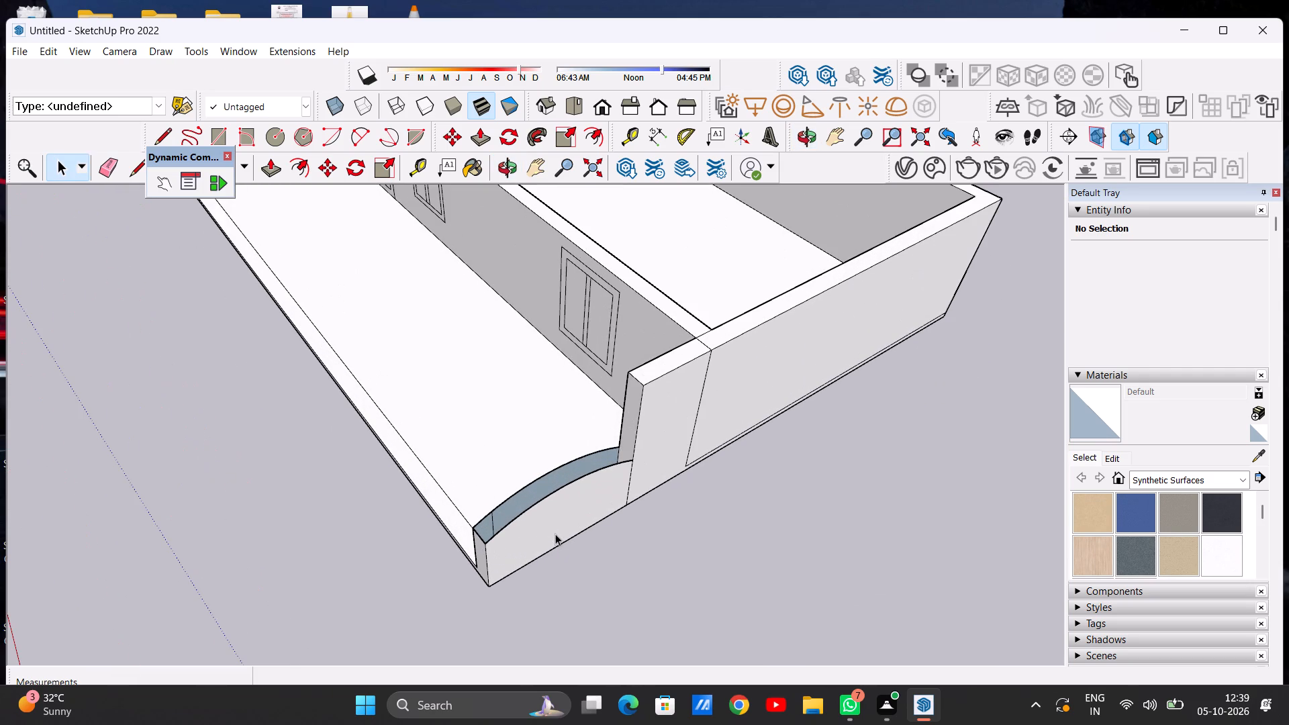
{"action": "scroll", "coordinate": [550, 528], "scroll_direction": "down", "scroll_amount": 4}
{"action": "middle_click_drag", "start_coordinate": [542, 544], "coordinate": [457, 398]}
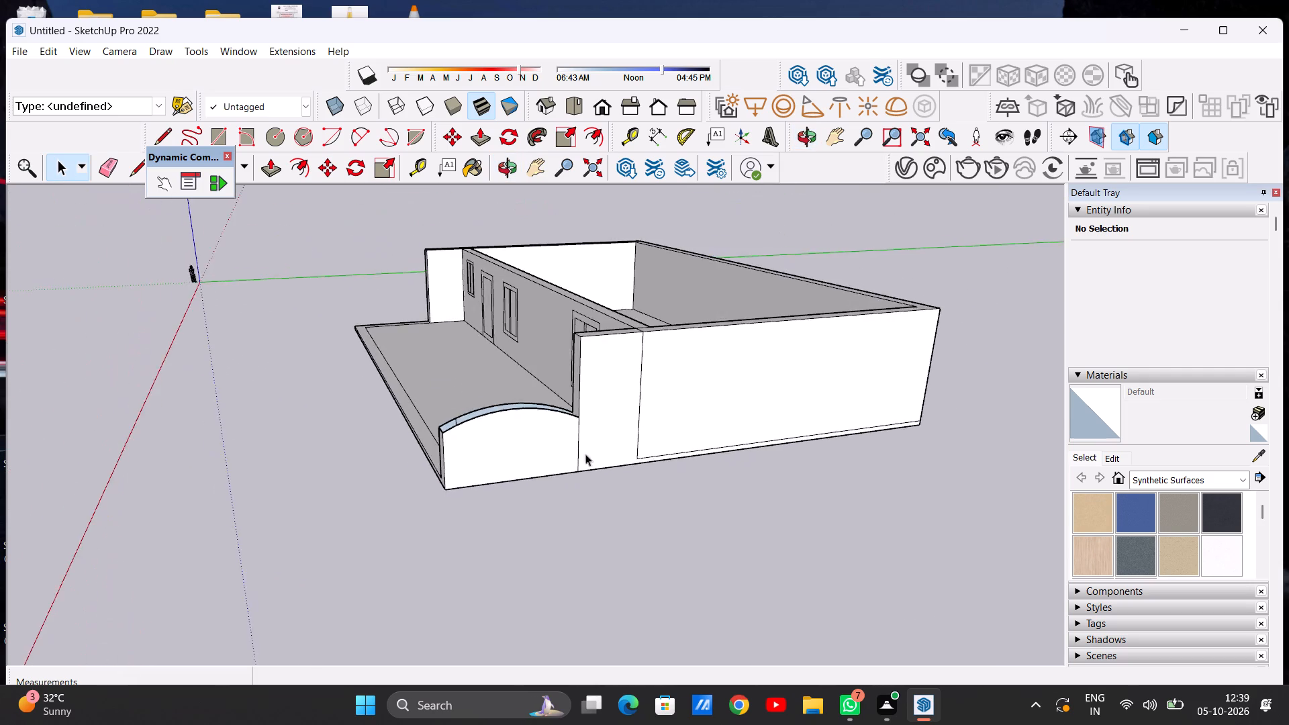
Examine the low arched-top wall and its open top from the side and the front of the building.
{"action": "scroll", "coordinate": [595, 454], "scroll_direction": "up", "scroll_amount": 7}
{"action": "scroll", "coordinate": [564, 459], "scroll_direction": "down", "scroll_amount": 6}
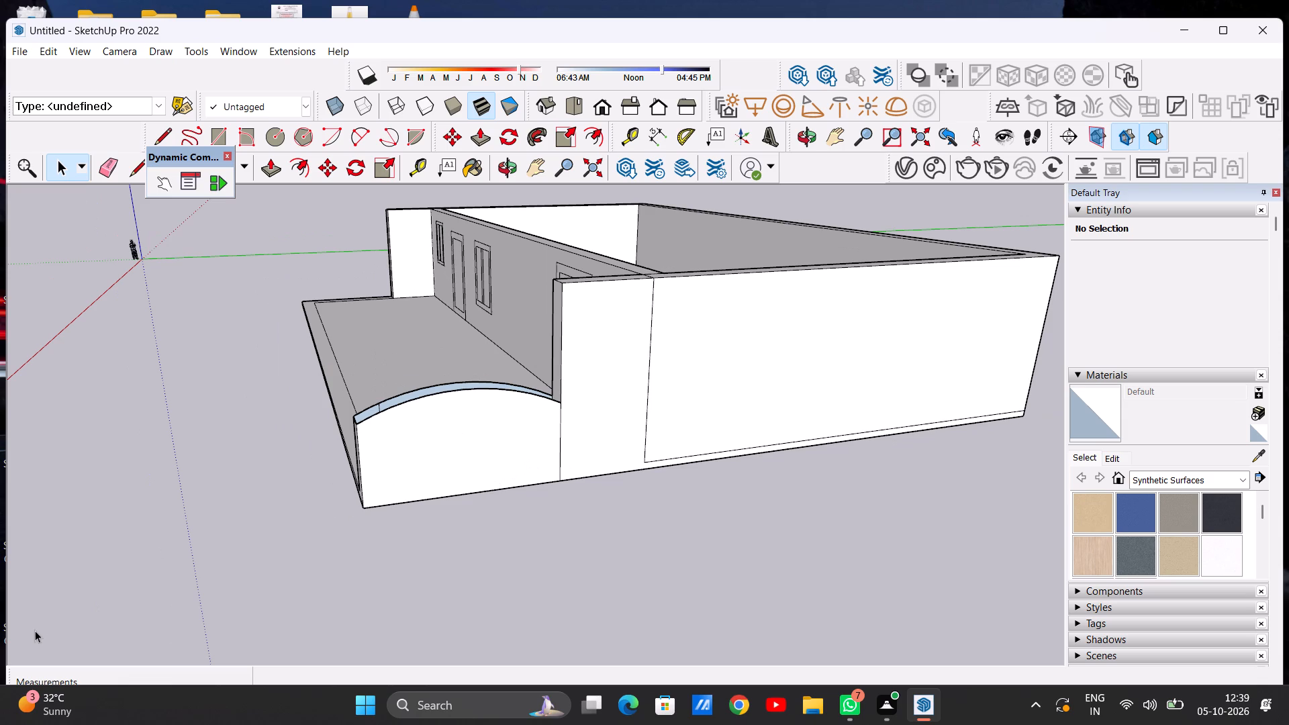
{"action": "scroll", "coordinate": [47, 675], "scroll_direction": "down", "scroll_amount": 5}
{"action": "scroll", "coordinate": [548, 724], "scroll_direction": "down", "scroll_amount": 2}
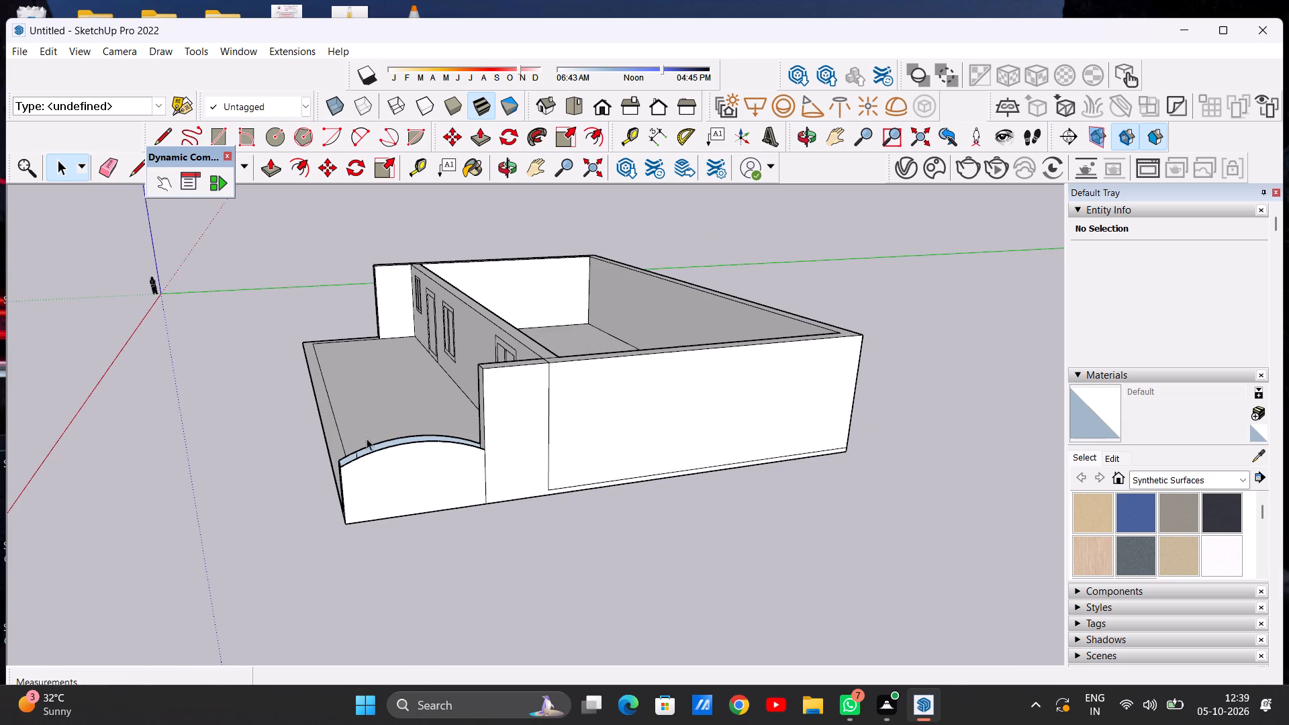
{"action": "scroll", "coordinate": [376, 445], "scroll_direction": "down", "scroll_amount": 4}
{"action": "middle_click_drag", "start_coordinate": [408, 527], "coordinate": [355, 493]}
{"action": "scroll", "coordinate": [407, 412], "scroll_direction": "up", "scroll_amount": 6}
{"action": "scroll", "coordinate": [522, 493], "scroll_direction": "down", "scroll_amount": 4}
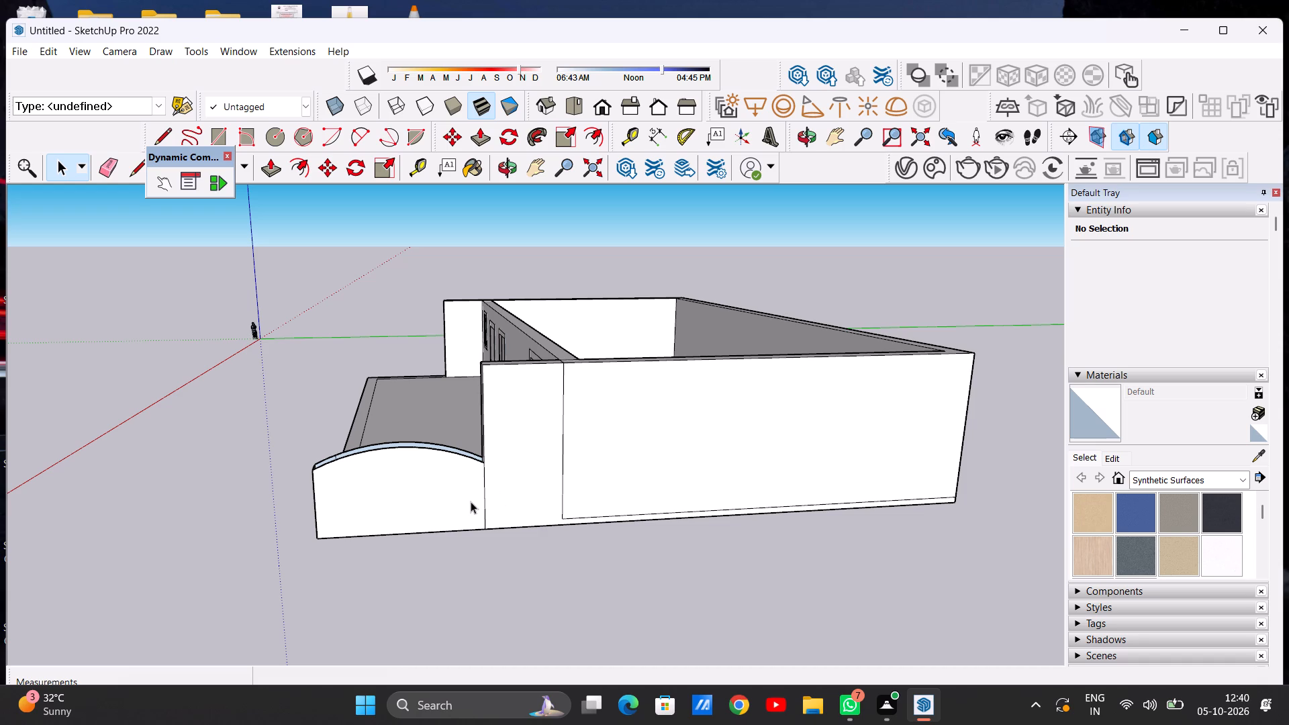
{"action": "scroll", "coordinate": [587, 563], "scroll_direction": "down", "scroll_amount": 2}
{"action": "scroll", "coordinate": [393, 481], "scroll_direction": "up", "scroll_amount": 4}
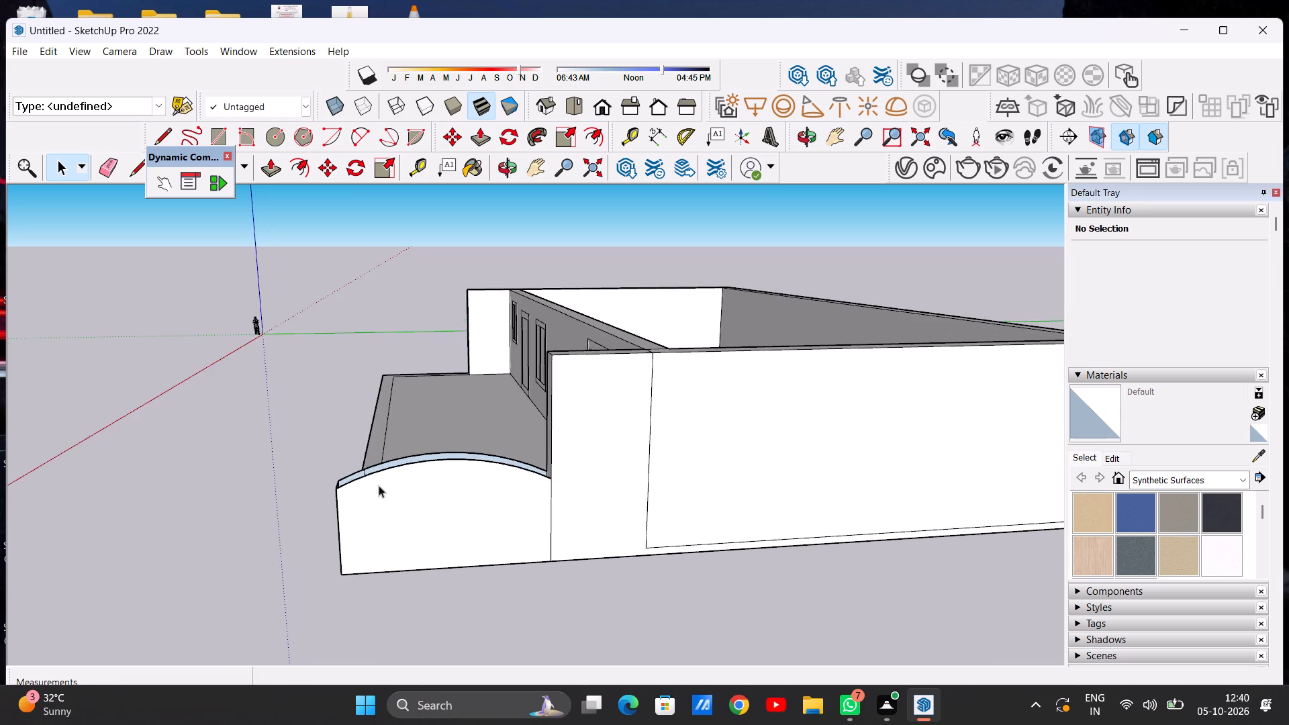
{"action": "middle_click_drag", "start_coordinate": [379, 485], "coordinate": [654, 500]}
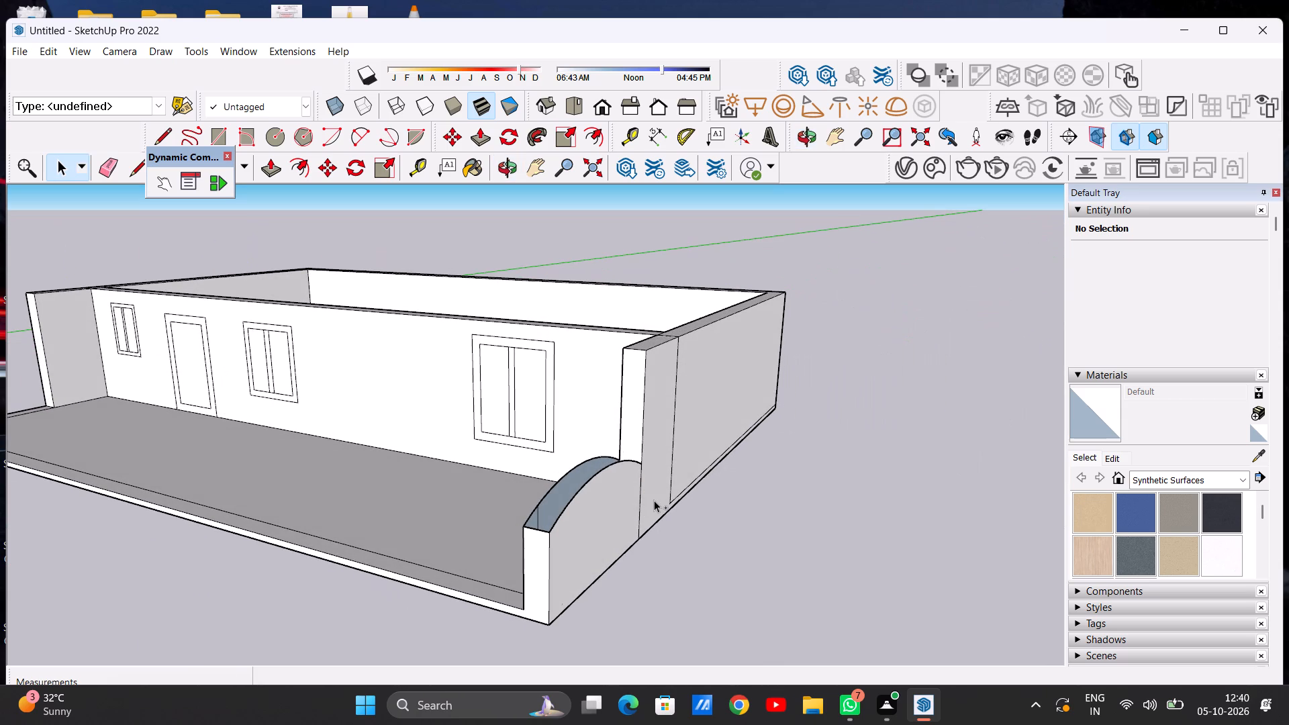
Undo the low wall's arched-top edits back to the plain straight-topped wall, including the arc on its outer face.
{"action": "key", "text": "ctrl+z"}
{"action": "key", "text": "ctrl+z"}
{"action": "key", "text": "ctrl+z"}
{"action": "key", "text": "ctrl+z"}
{"action": "key", "text": "ctrl+z"}
{"action": "key", "text": "ctrl+z"}
{"action": "key", "text": "ctrl+z"}
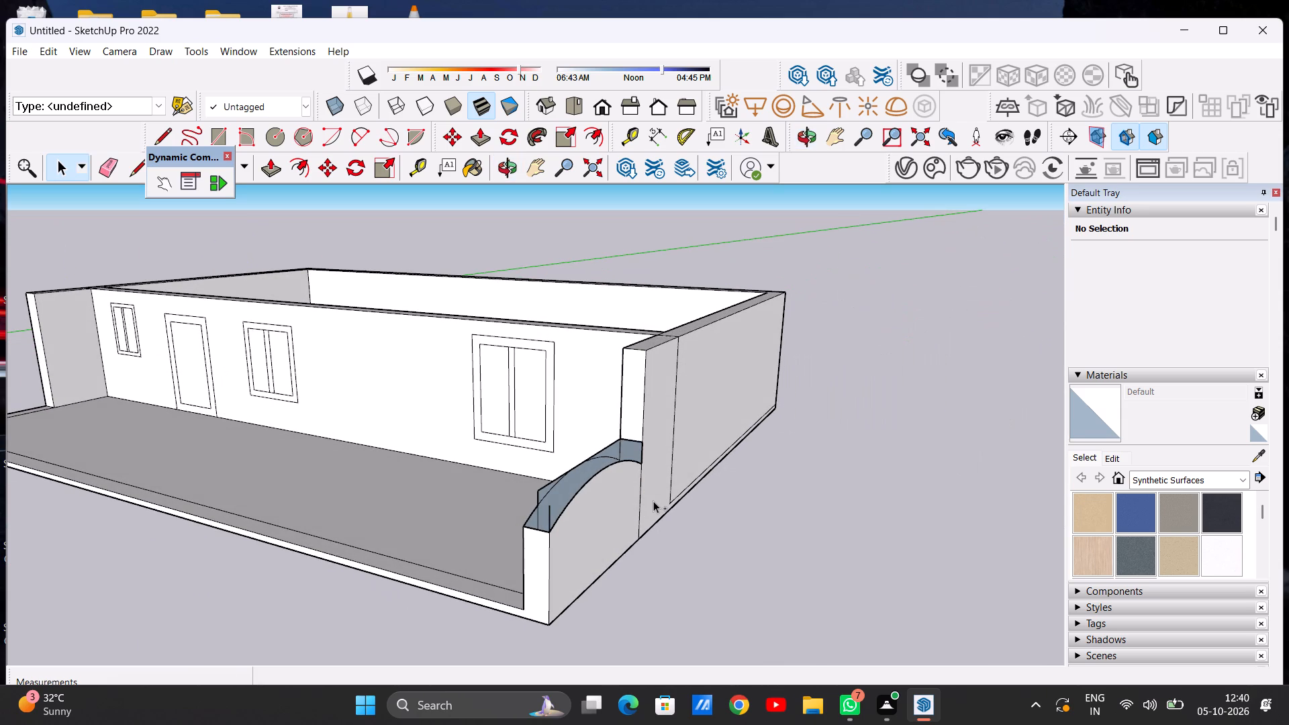
{"action": "key", "text": "ctrl+z"}
{"action": "key", "text": "ctrl+z"}
{"action": "key", "text": "ctrl+z"}
{"action": "key", "text": "ctrl+z"}
{"action": "key", "text": "ctrl+z"}
{"action": "key", "text": "ctrl+z"}
{"action": "key", "text": "ctrl+z"}
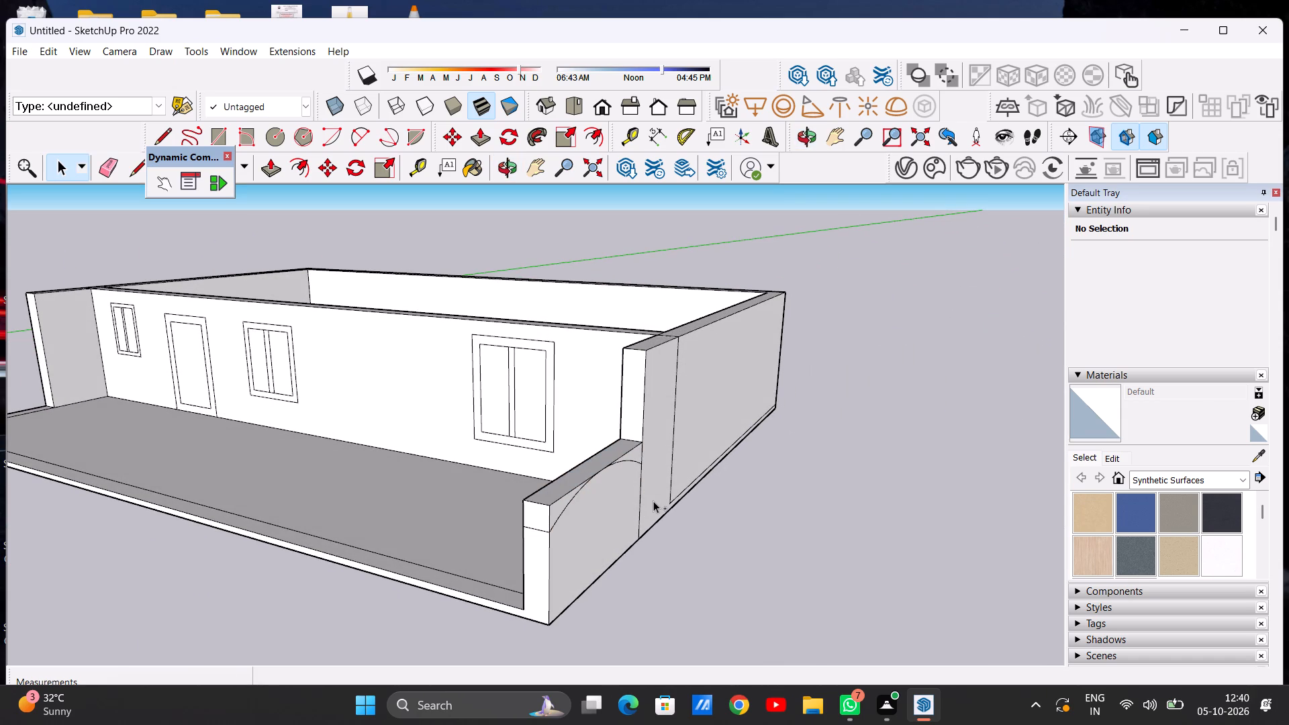
{"action": "key", "text": "ctrl+z"}
{"action": "key", "text": "ctrl+z"}
{"action": "key", "text": "space"}
{"action": "key", "text": "ctrl+z"}
{"action": "key", "text": "ctrl+z"}
Examine the straight-topped low wall and its junction with the taller side wall from both sides of the building.
{"action": "scroll", "coordinate": [653, 505], "scroll_direction": "down", "scroll_amount": 5}
{"action": "middle_click_drag", "start_coordinate": [578, 497], "coordinate": [724, 461]}
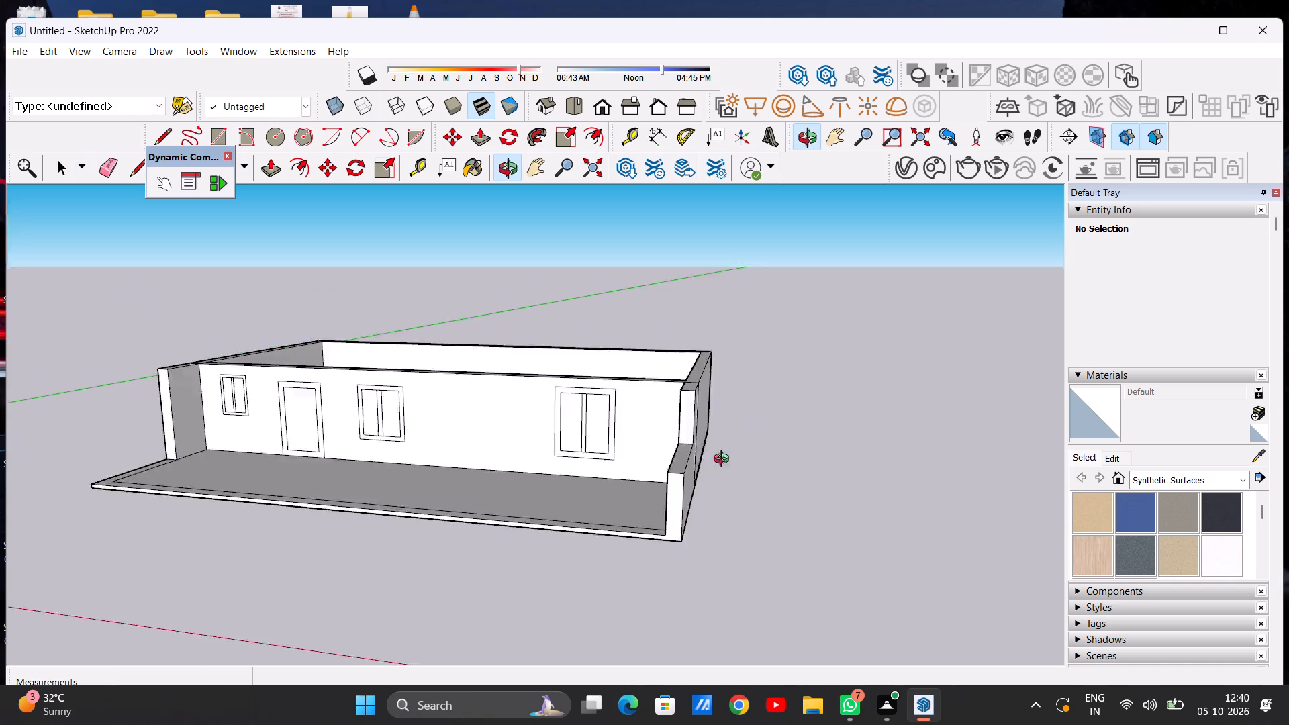
{"action": "middle_click_drag", "start_coordinate": [724, 461], "coordinate": [461, 474]}
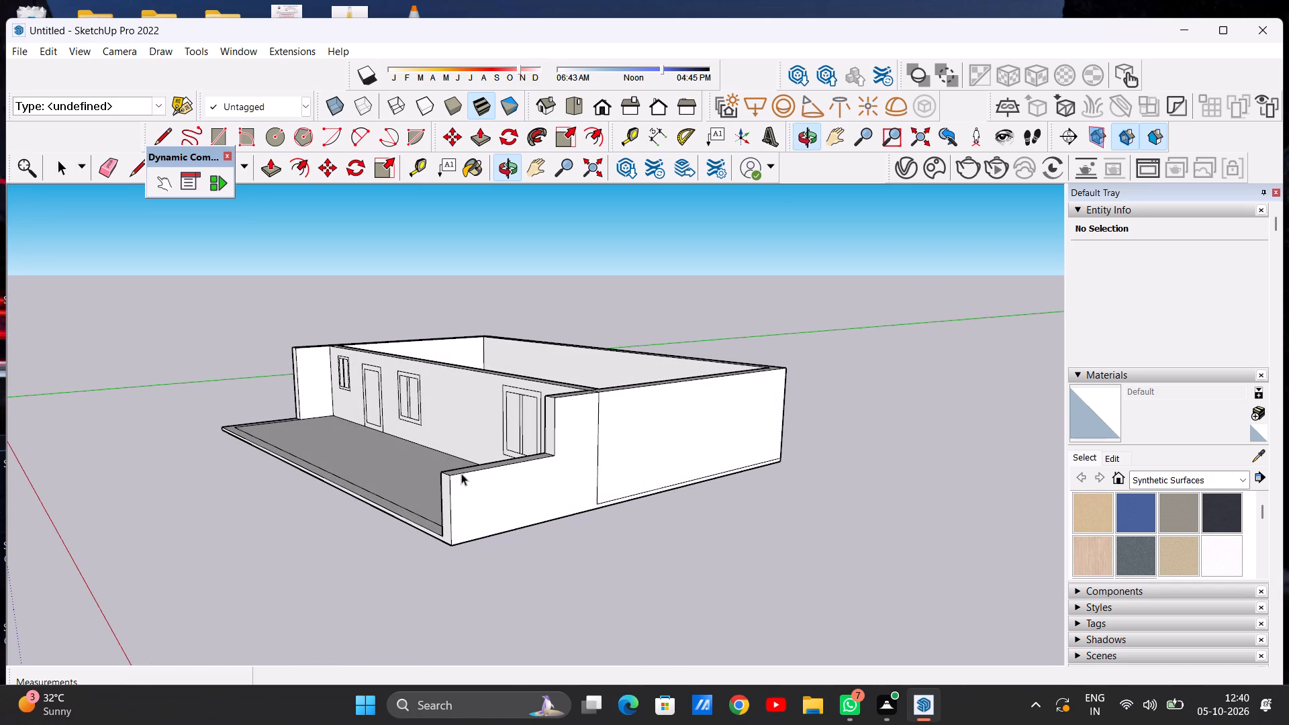
{"action": "scroll", "coordinate": [496, 473], "scroll_direction": "up", "scroll_amount": 4}
{"action": "middle_click_drag", "start_coordinate": [523, 481], "coordinate": [469, 485]}
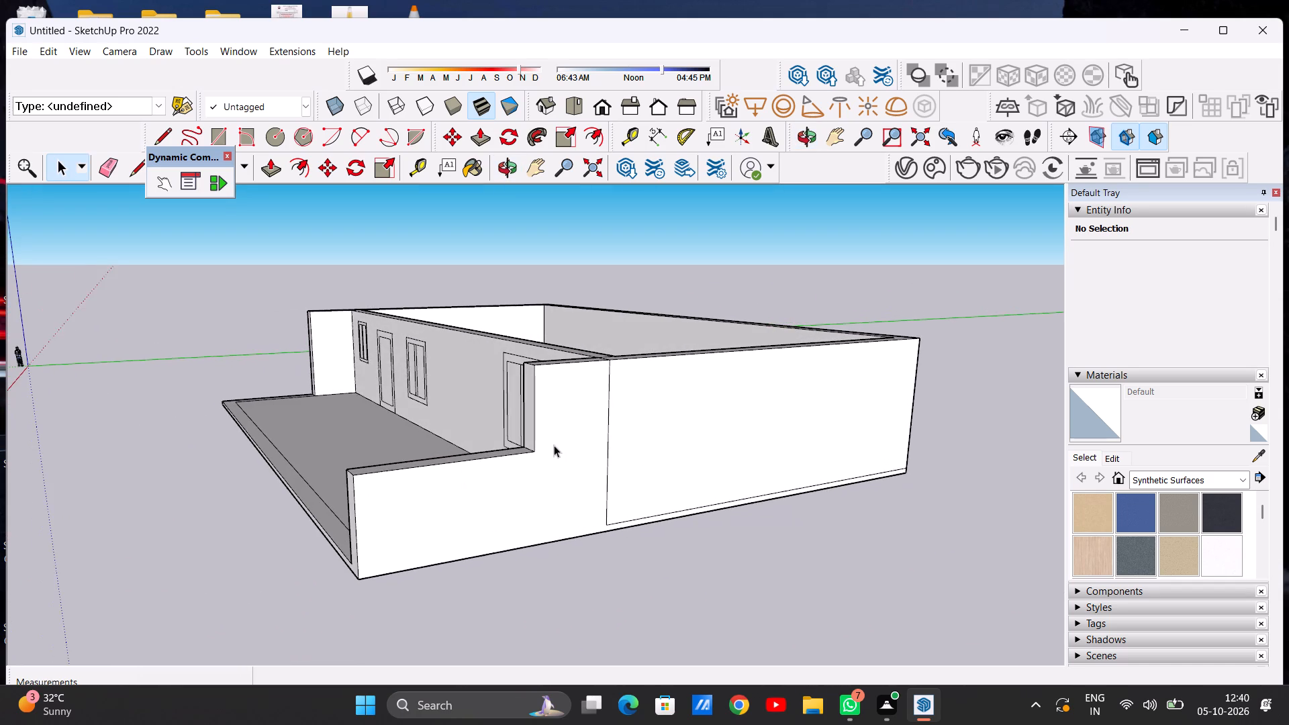
{"action": "scroll", "coordinate": [606, 400], "scroll_direction": "up", "scroll_amount": 2}
{"action": "middle_click_drag", "start_coordinate": [418, 464], "coordinate": [822, 467]}
{"action": "scroll", "coordinate": [731, 450], "scroll_direction": "down", "scroll_amount": 6}
{"action": "middle_click_drag", "start_coordinate": [720, 448], "coordinate": [845, 451]}
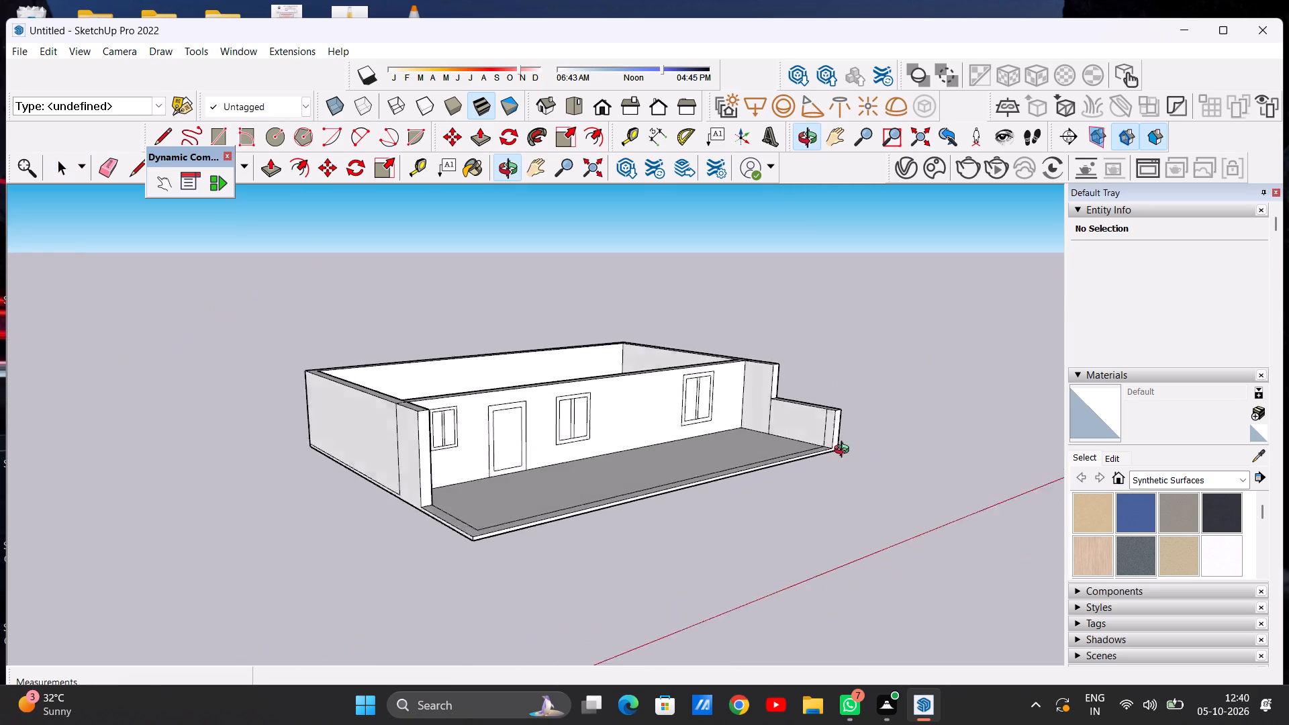
{"action": "middle_click_drag", "start_coordinate": [845, 451], "coordinate": [903, 437]}
{"action": "scroll", "coordinate": [756, 420], "scroll_direction": "up", "scroll_amount": 12}
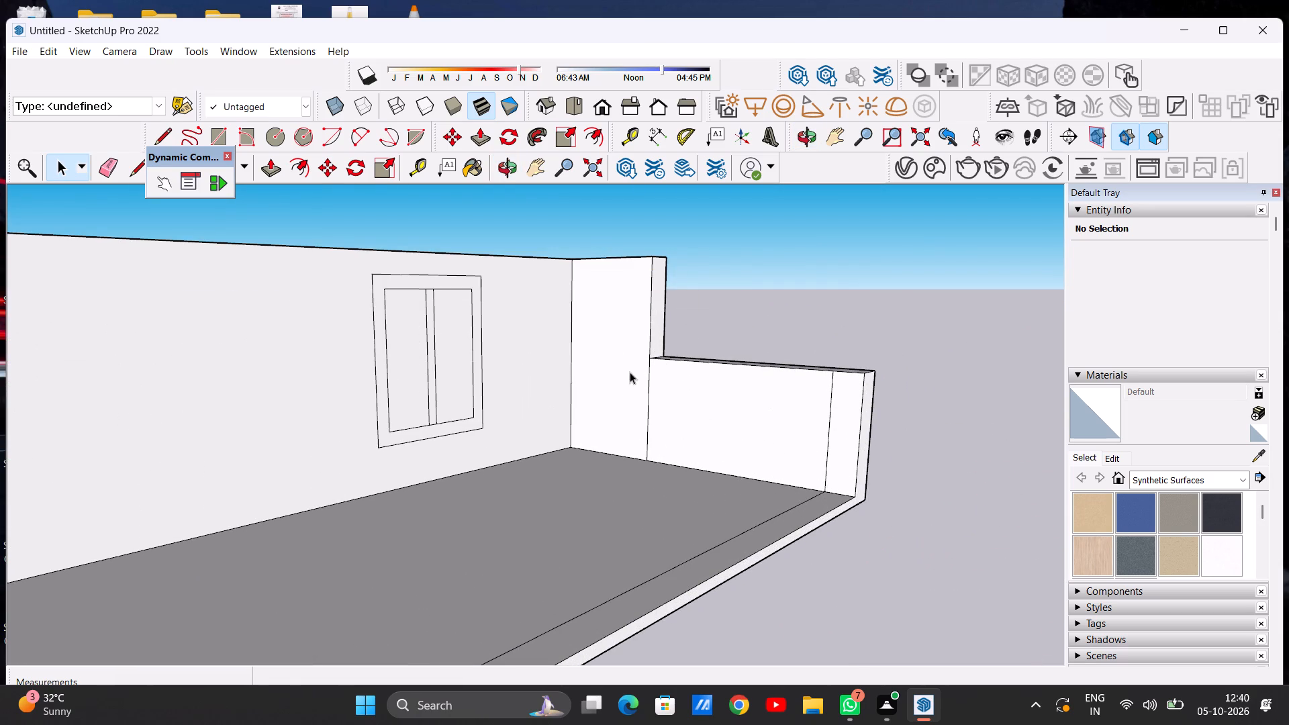
{"action": "scroll", "coordinate": [659, 479], "scroll_direction": "down", "scroll_amount": 4}
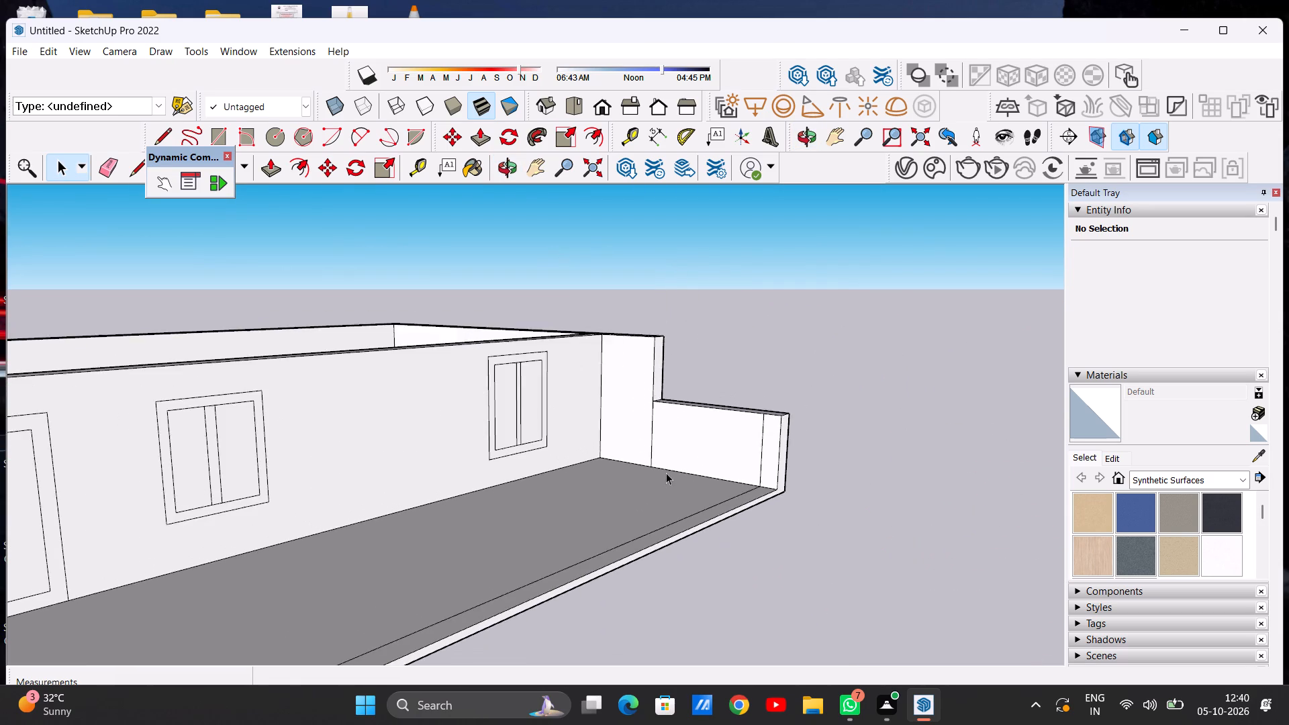
{"action": "scroll", "coordinate": [666, 473], "scroll_direction": "down", "scroll_amount": 1}
{"action": "middle_click_drag", "start_coordinate": [711, 470], "coordinate": [149, 476]}
{"action": "middle_click_drag", "start_coordinate": [753, 463], "coordinate": [659, 469]}
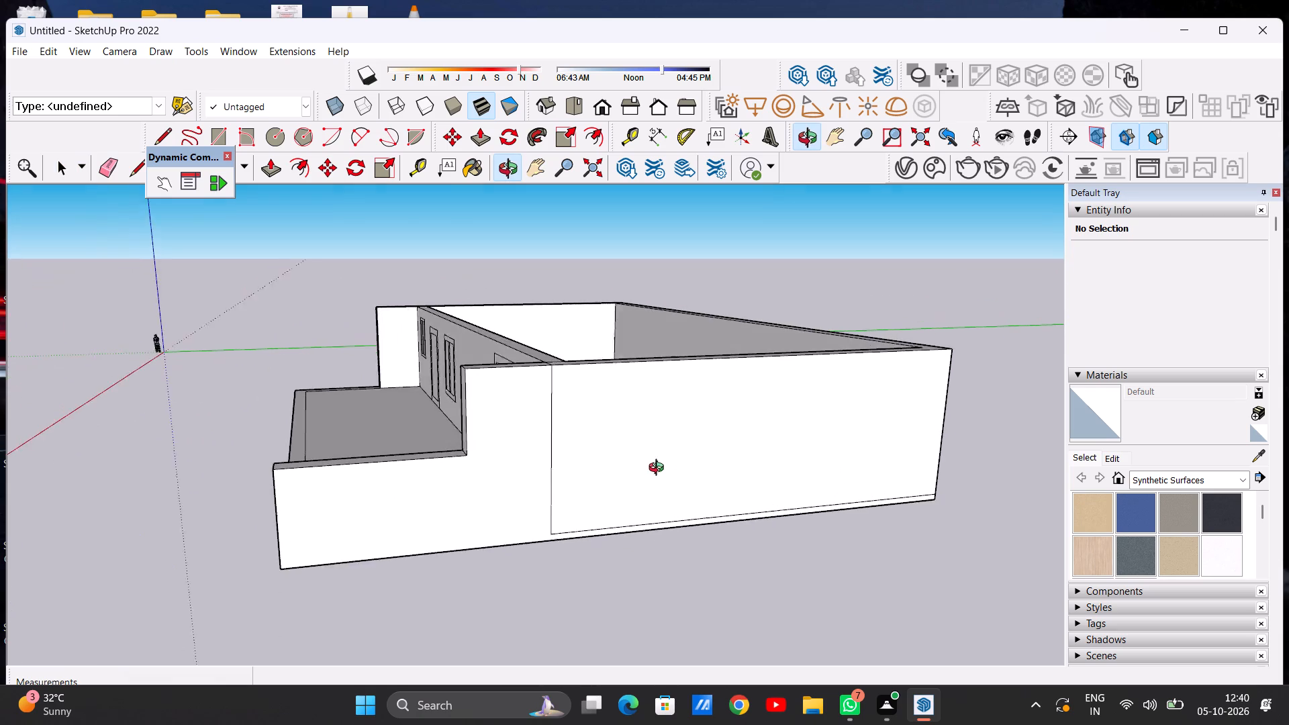
{"action": "middle_click_drag", "start_coordinate": [659, 469], "coordinate": [673, 487]}
{"action": "scroll", "coordinate": [492, 469], "scroll_direction": "up", "scroll_amount": 2}
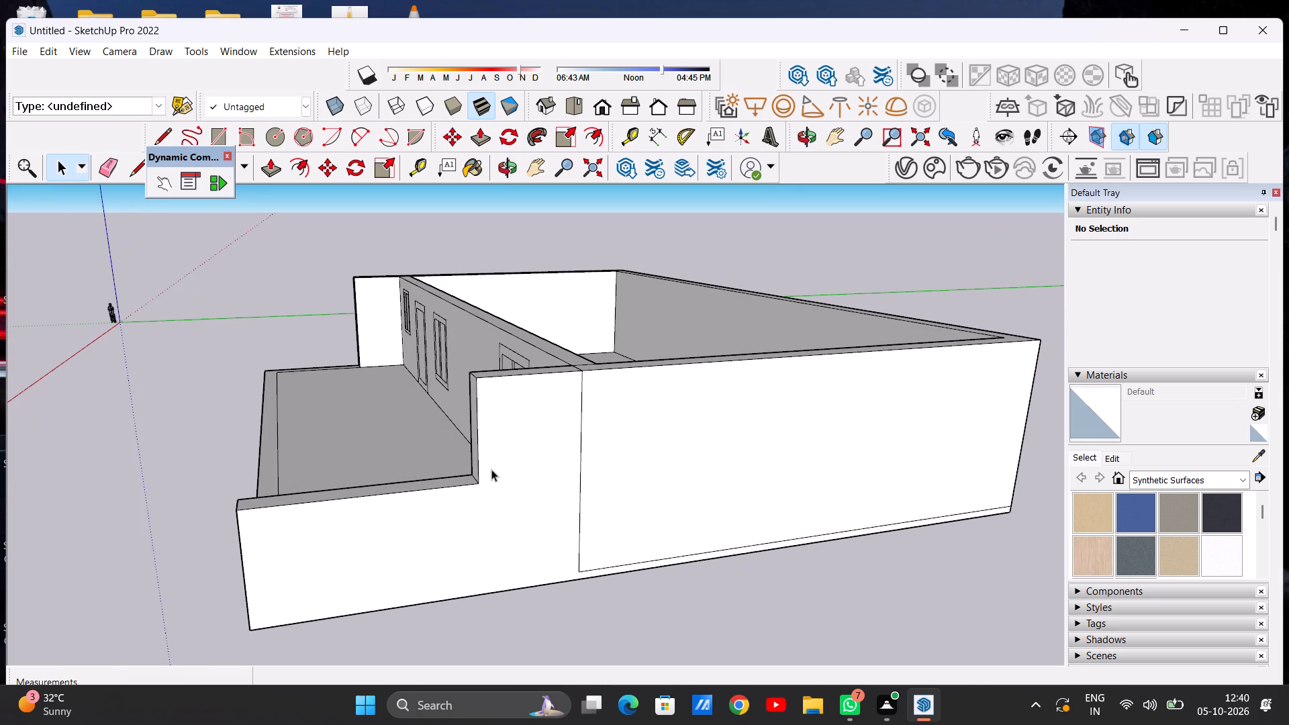
{"action": "scroll", "coordinate": [503, 467], "scroll_direction": "down", "scroll_amount": 5}
{"action": "scroll", "coordinate": [483, 432], "scroll_direction": "up", "scroll_amount": 6}
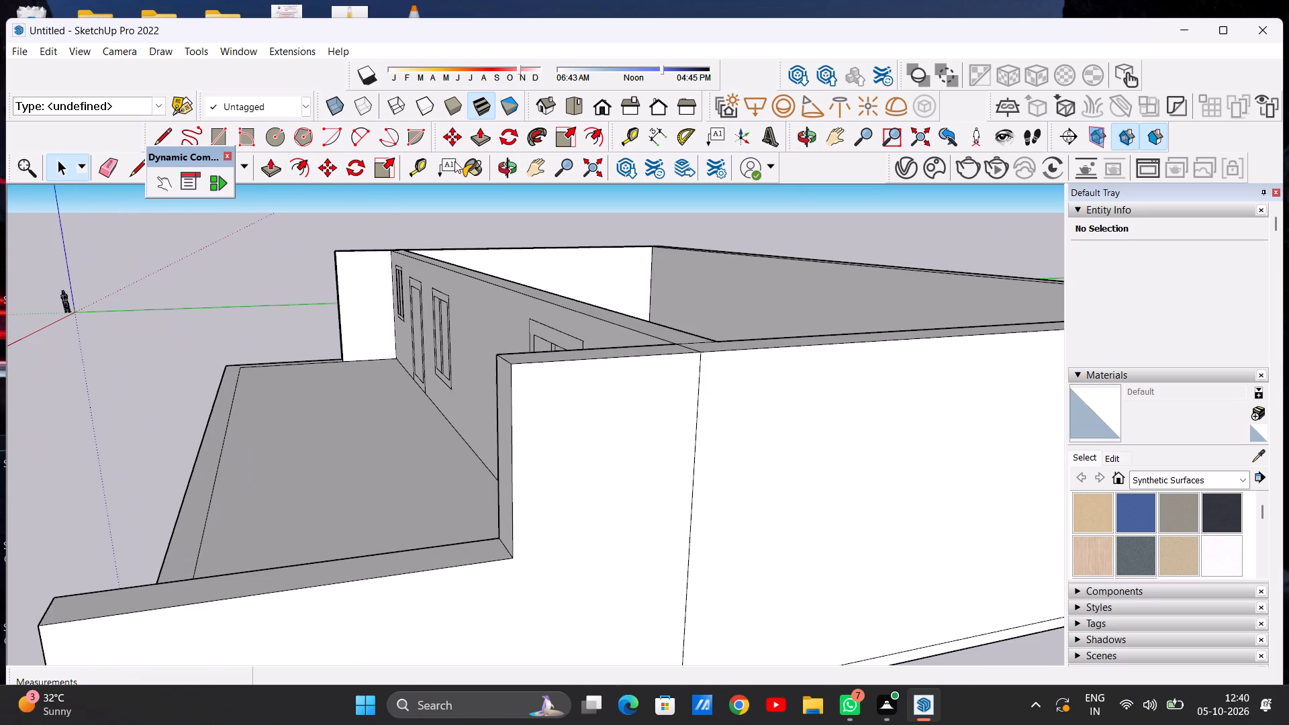
Push/pull the front end face of the taller side wall about 4' 5 11/16" forward over the low wall.
{"action": "key", "text": "p"}
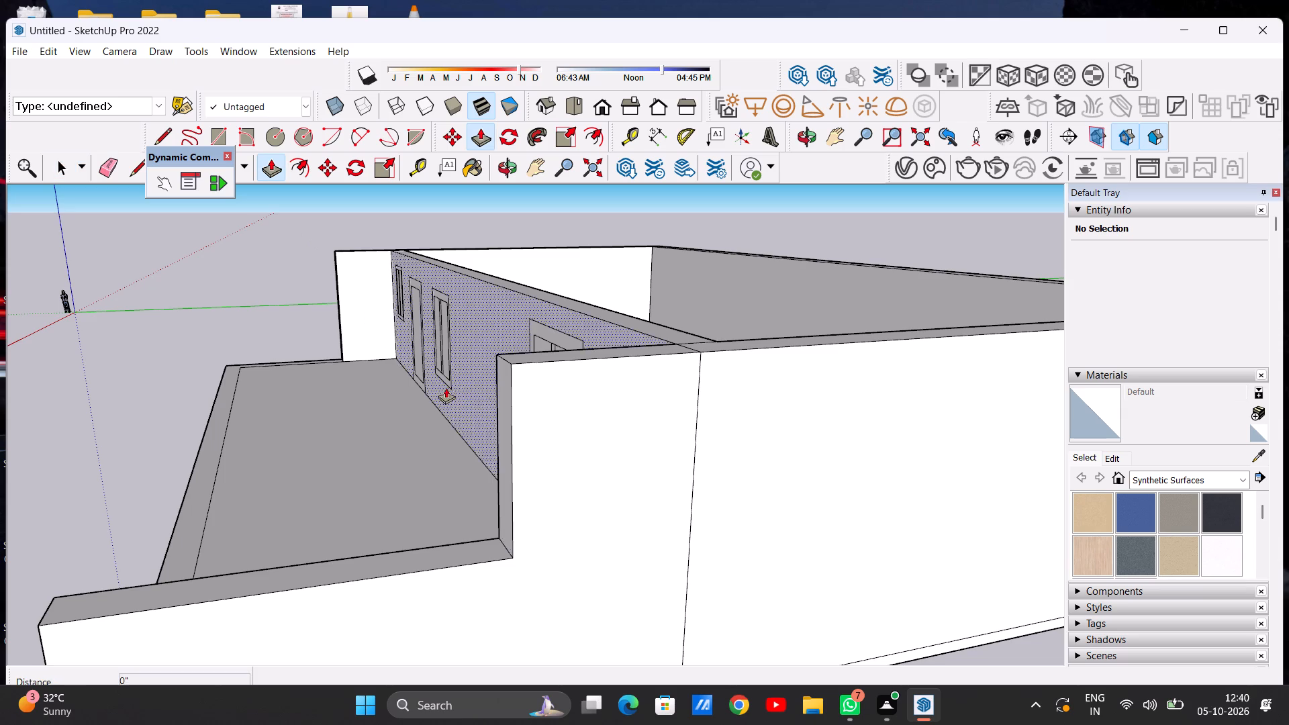
{"action": "scroll", "coordinate": [569, 386], "scroll_direction": "down", "scroll_amount": 4}
{"action": "middle_click_drag", "start_coordinate": [491, 430], "coordinate": [578, 429]}
{"action": "scroll", "coordinate": [751, 426], "scroll_direction": "up", "scroll_amount": 3}
{"action": "left_click", "coordinate": [751, 426]}
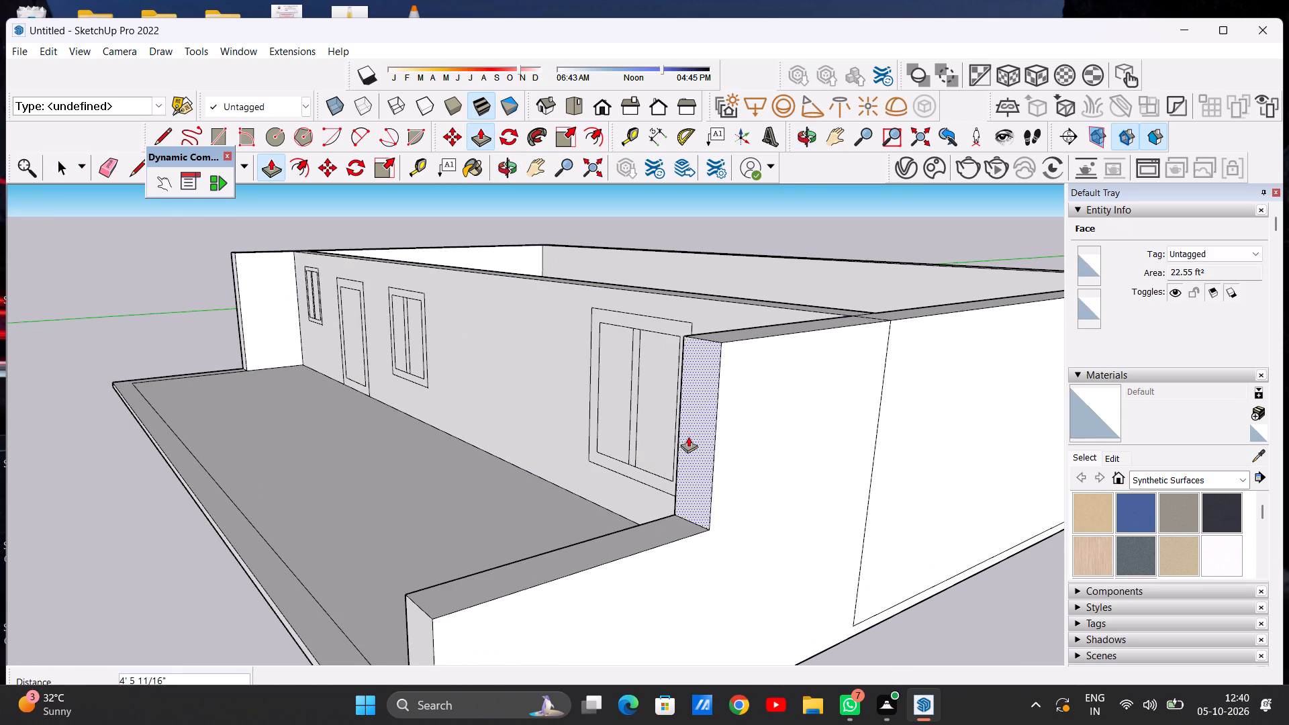
{"action": "left_click", "coordinate": [685, 437]}
{"action": "key", "text": "space"}
{"action": "scroll", "coordinate": [689, 413], "scroll_direction": "down", "scroll_amount": 5}
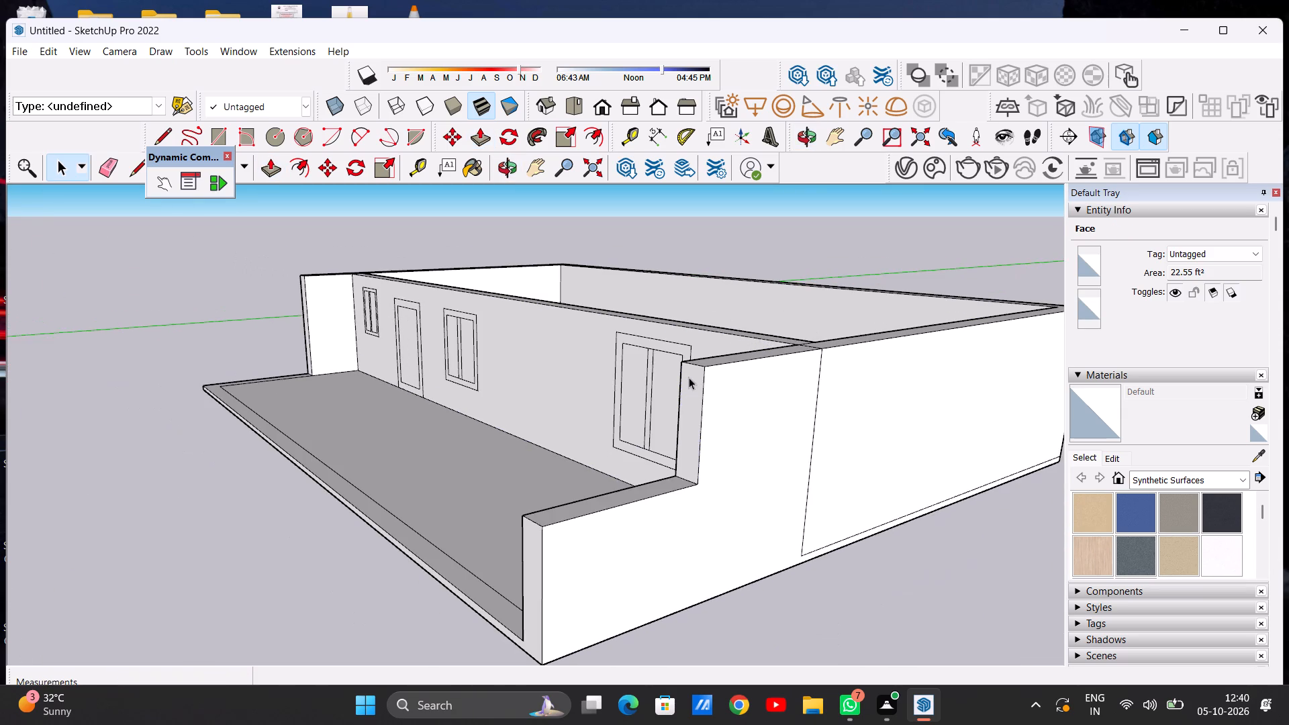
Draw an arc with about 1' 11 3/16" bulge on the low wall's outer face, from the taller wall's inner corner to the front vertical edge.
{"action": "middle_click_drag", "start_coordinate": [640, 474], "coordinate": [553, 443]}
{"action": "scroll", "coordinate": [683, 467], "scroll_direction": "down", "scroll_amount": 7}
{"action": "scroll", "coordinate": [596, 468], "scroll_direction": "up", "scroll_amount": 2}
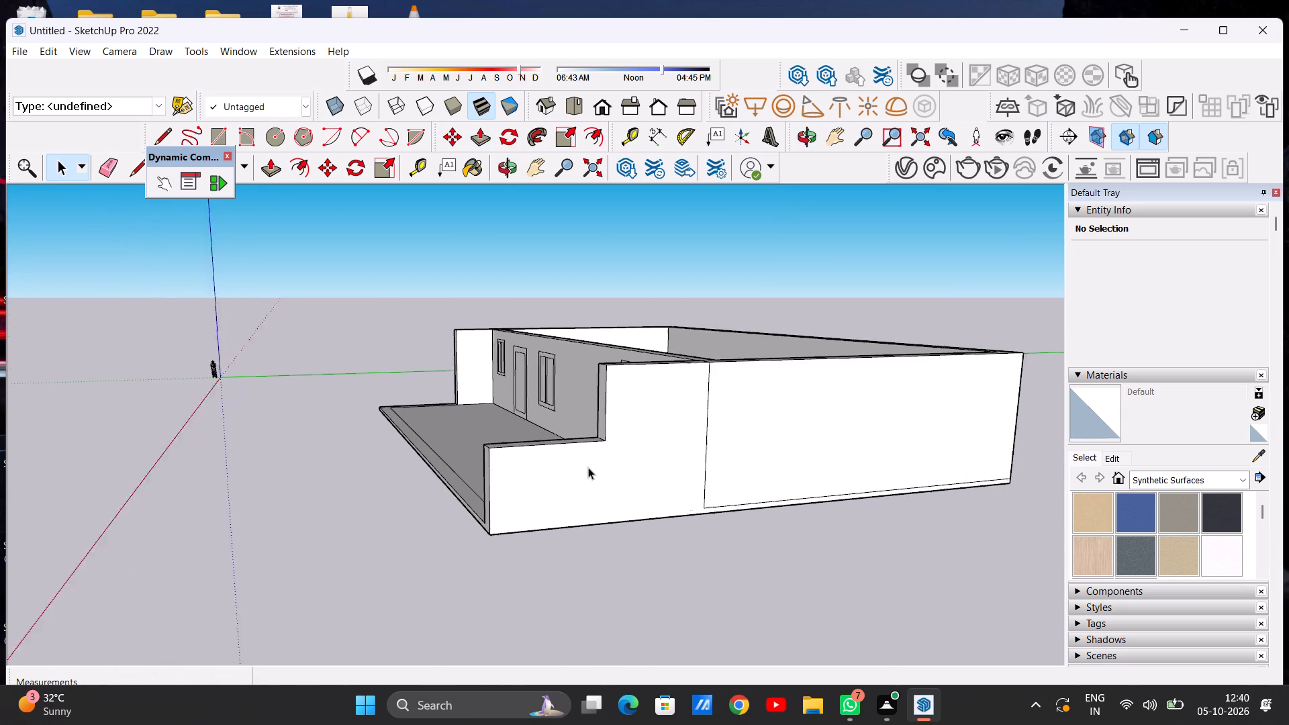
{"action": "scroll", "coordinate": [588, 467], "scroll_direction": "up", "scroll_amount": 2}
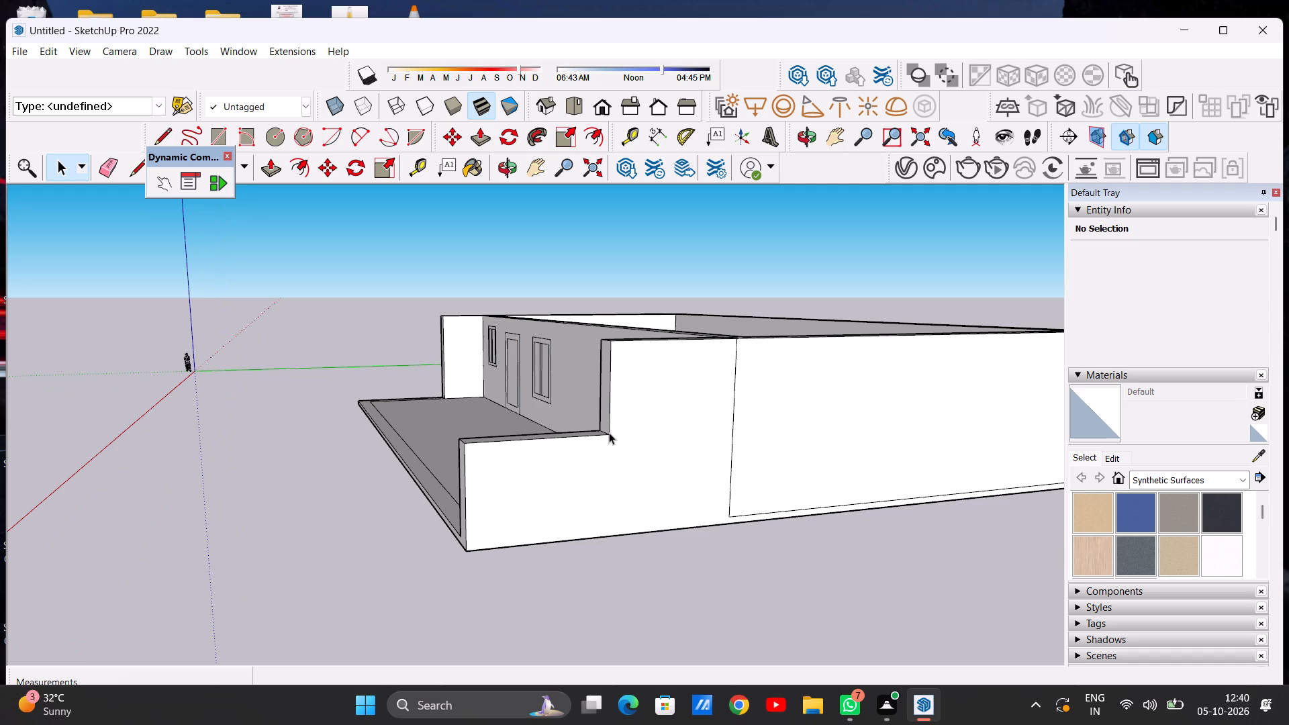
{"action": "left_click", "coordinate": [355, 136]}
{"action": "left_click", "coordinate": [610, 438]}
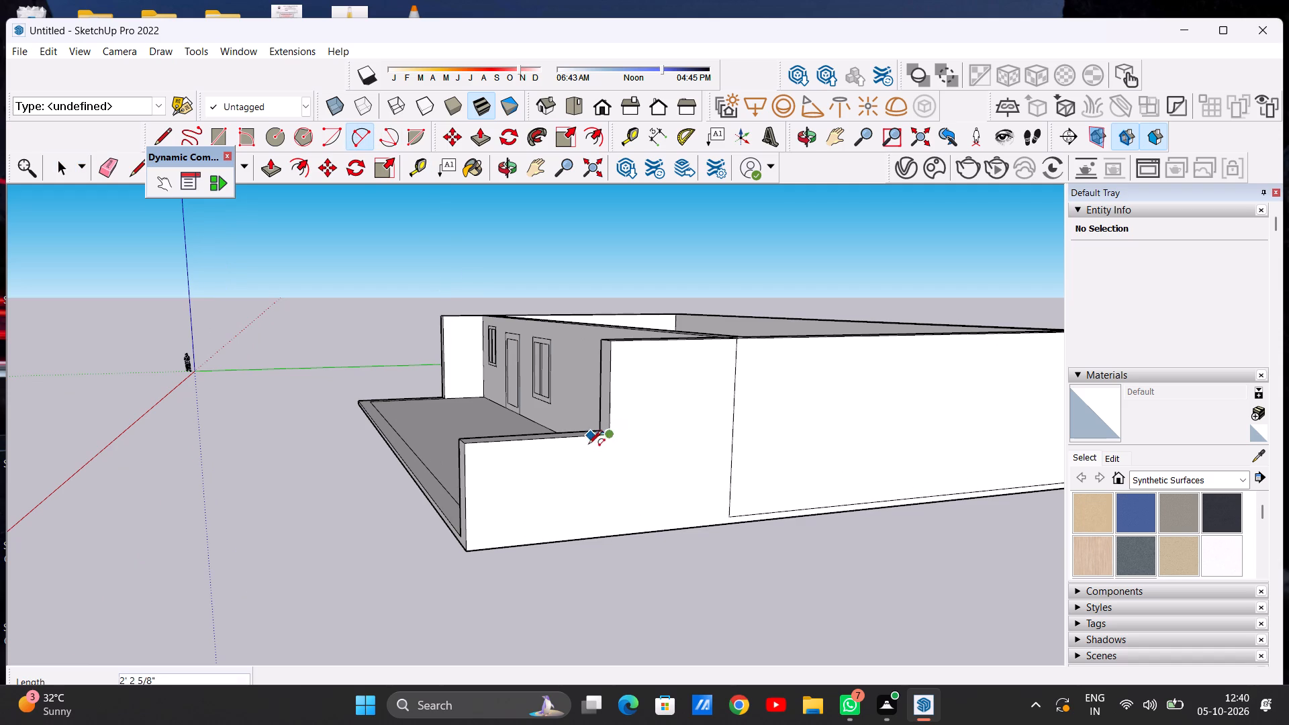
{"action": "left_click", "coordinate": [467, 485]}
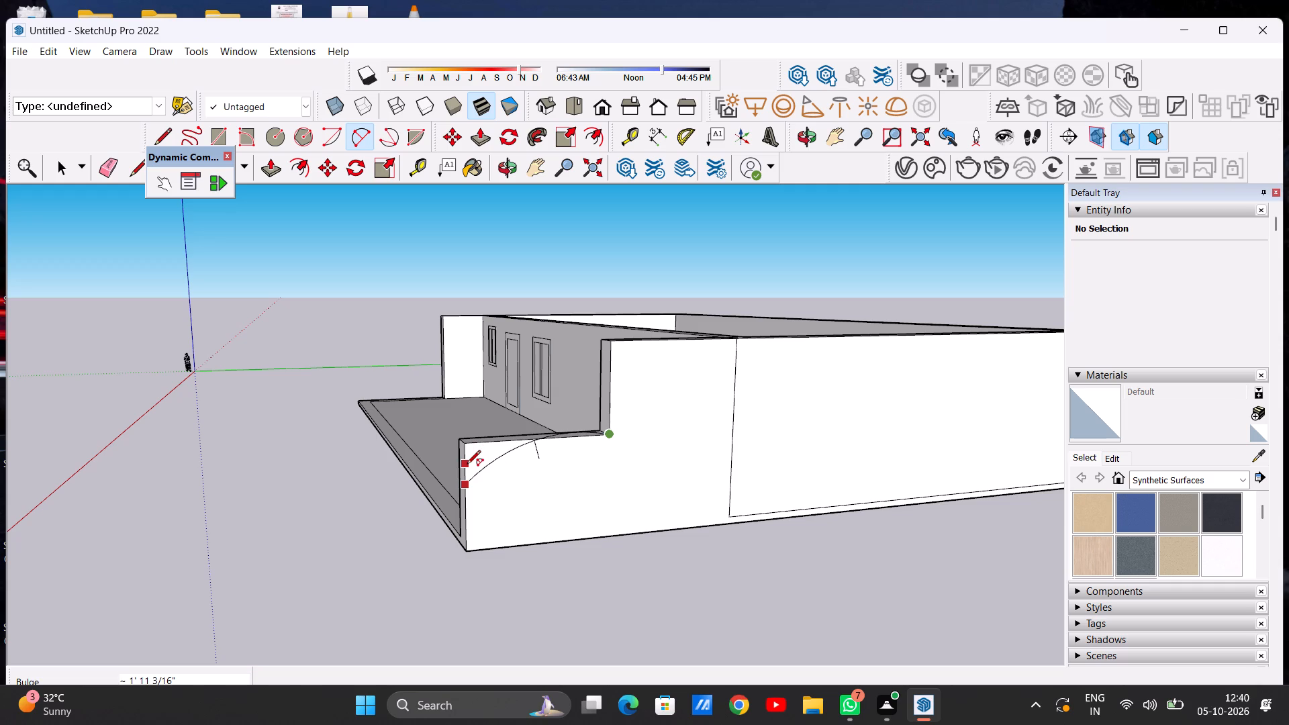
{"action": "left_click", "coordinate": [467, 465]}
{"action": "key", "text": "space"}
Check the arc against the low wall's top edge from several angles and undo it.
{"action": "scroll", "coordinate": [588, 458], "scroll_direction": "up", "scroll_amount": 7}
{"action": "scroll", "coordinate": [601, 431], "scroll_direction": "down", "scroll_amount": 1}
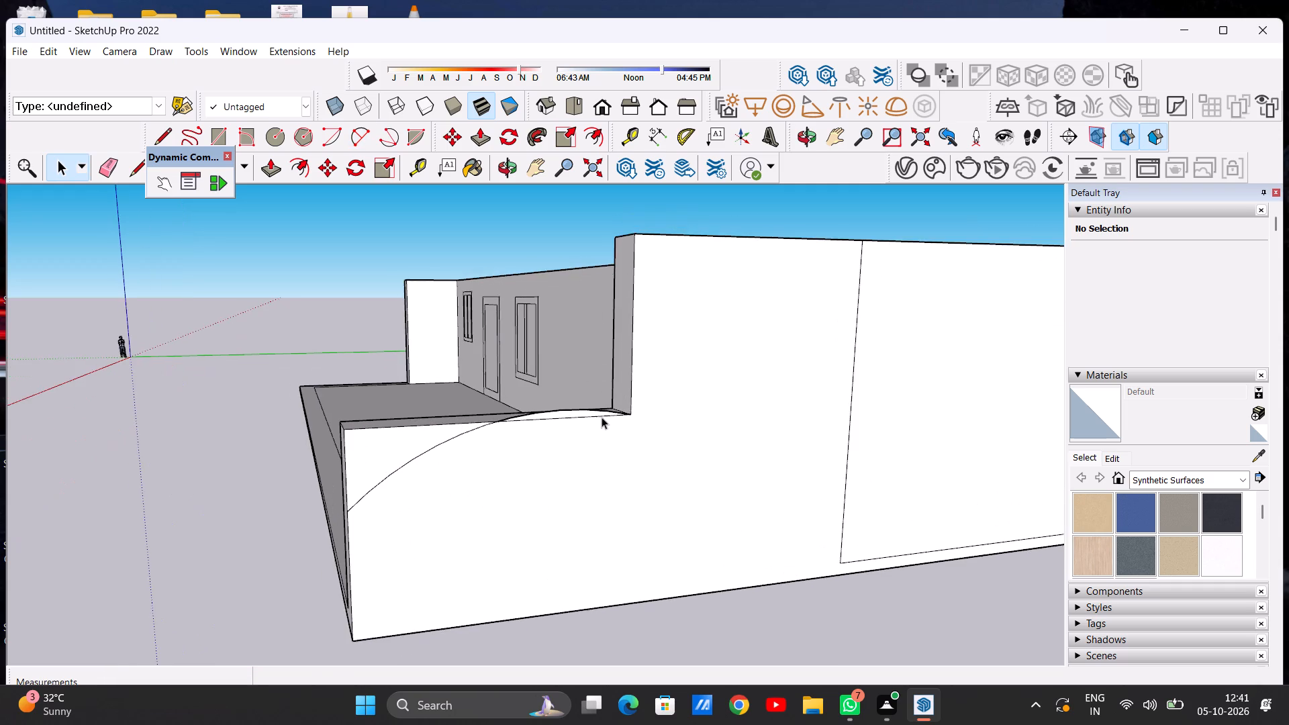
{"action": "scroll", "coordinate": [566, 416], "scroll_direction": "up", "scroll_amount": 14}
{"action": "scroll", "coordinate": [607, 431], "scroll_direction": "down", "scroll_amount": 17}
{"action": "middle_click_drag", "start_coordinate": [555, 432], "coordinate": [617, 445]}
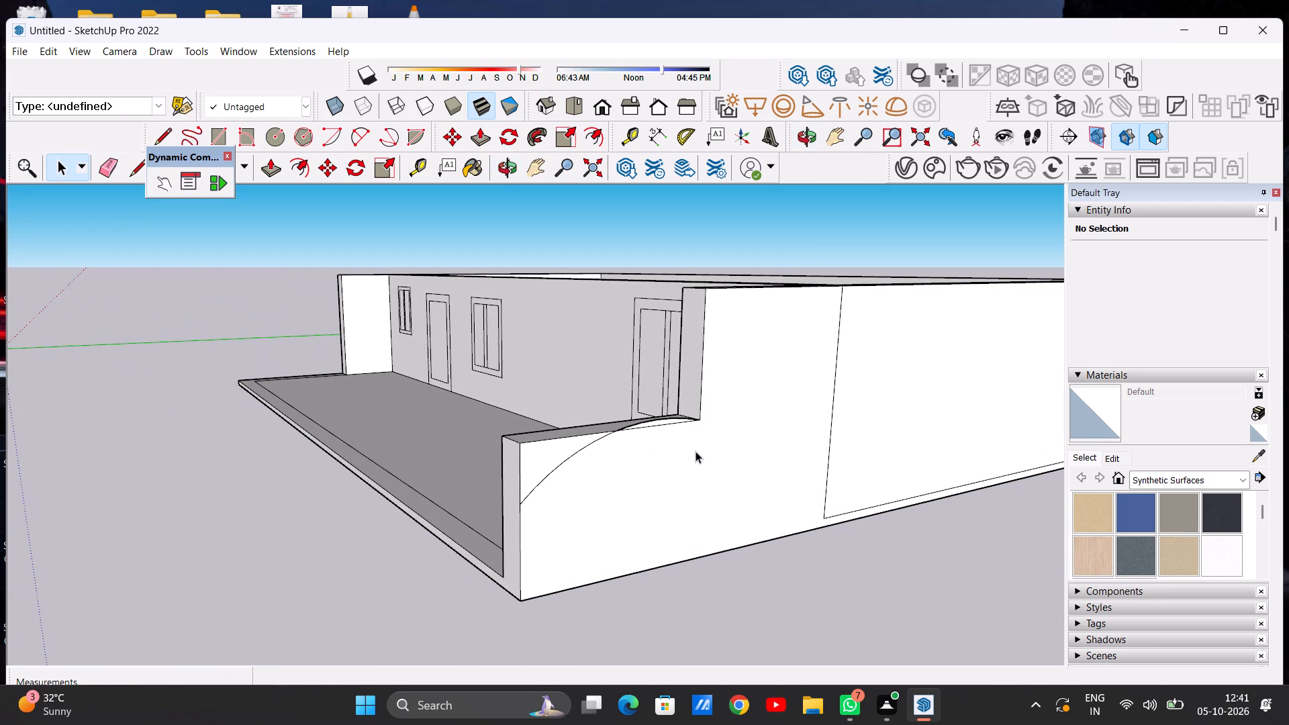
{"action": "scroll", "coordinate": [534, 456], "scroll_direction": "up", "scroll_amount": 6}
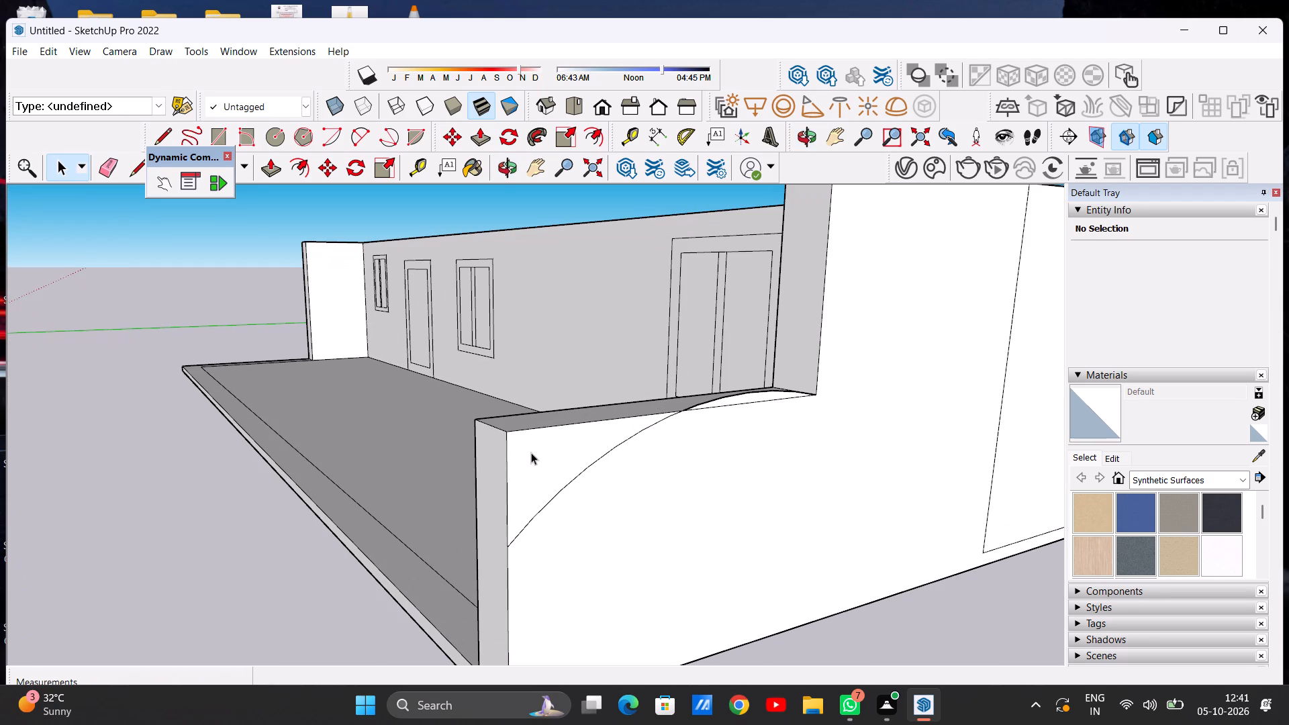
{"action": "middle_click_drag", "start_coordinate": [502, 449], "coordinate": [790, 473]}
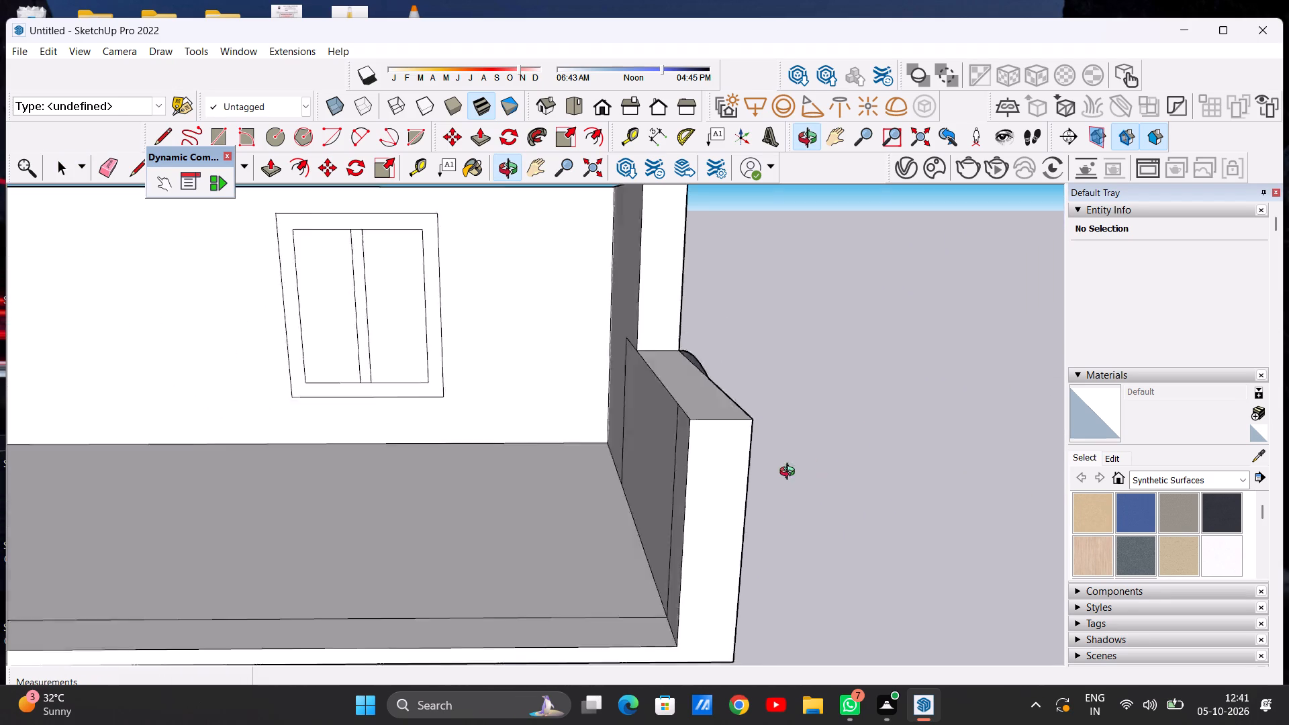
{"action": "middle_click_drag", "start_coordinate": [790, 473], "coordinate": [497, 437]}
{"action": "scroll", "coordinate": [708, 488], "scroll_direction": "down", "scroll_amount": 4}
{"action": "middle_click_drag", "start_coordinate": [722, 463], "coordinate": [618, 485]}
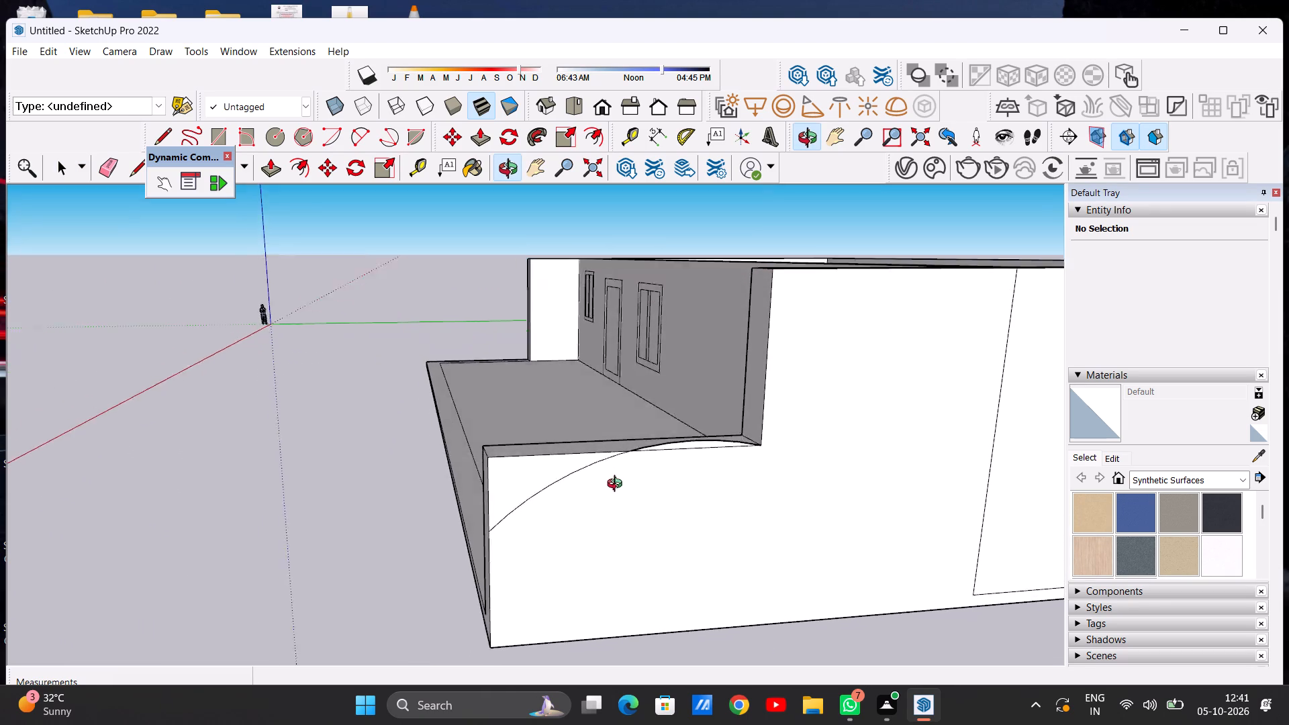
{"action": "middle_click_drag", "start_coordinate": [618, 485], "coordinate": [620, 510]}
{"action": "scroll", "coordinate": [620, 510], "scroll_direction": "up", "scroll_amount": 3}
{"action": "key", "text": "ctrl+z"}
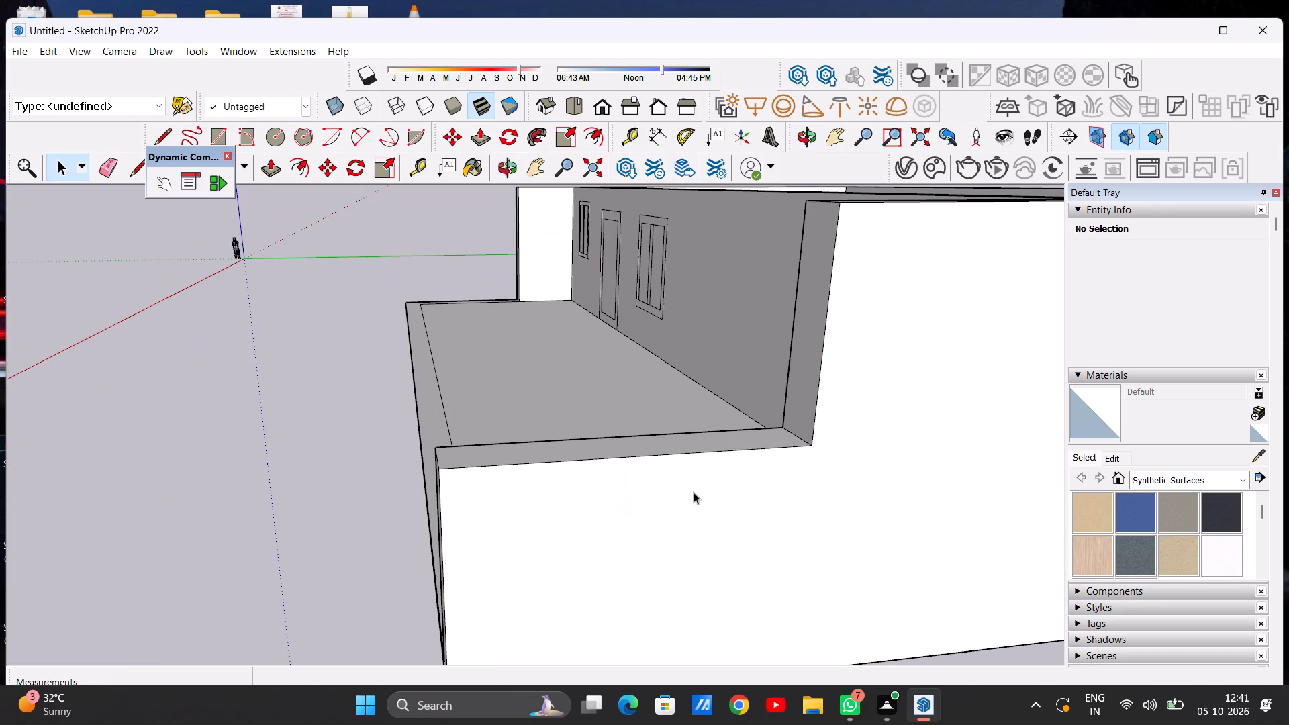
Draw an arc with about 1' 13/16" bulge on the low wall's outer face, from the taller wall's corner to the front vertical edge.
{"action": "scroll", "coordinate": [708, 478], "scroll_direction": "down", "scroll_amount": 3}
{"action": "scroll", "coordinate": [736, 505], "scroll_direction": "up", "scroll_amount": 2}
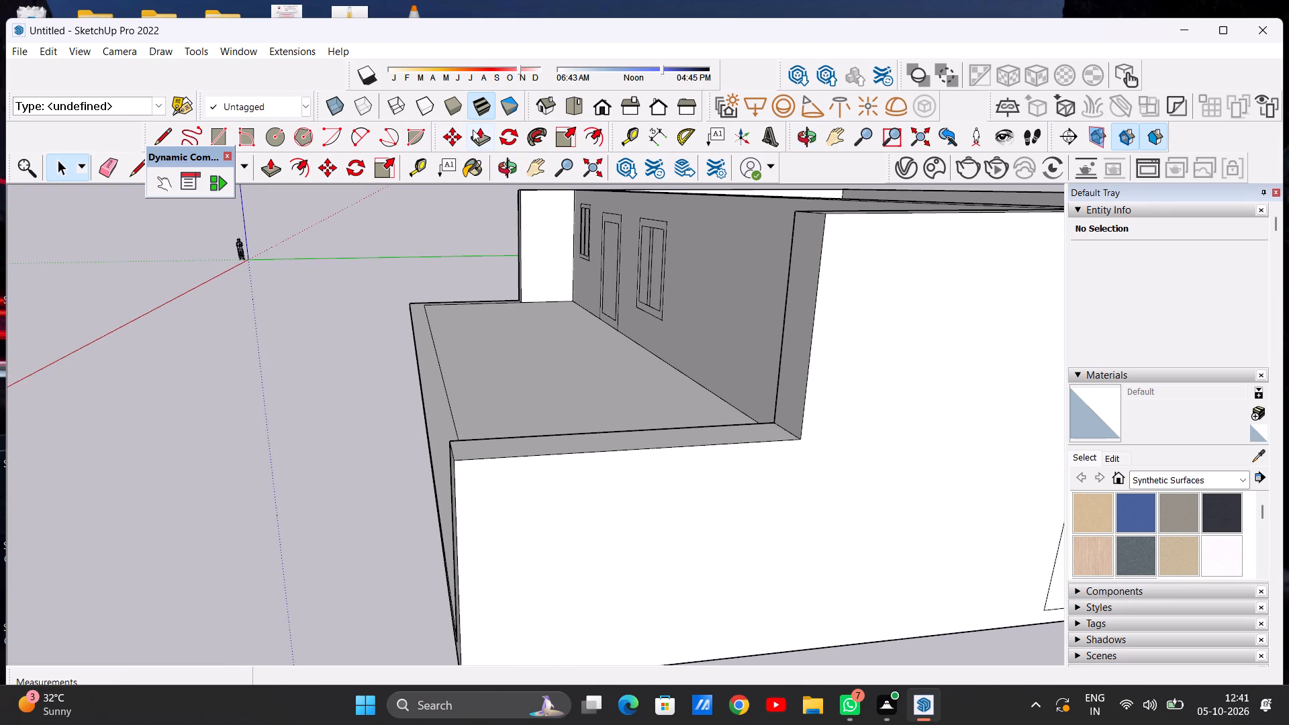
{"action": "left_click", "coordinate": [356, 132]}
{"action": "scroll", "coordinate": [677, 448], "scroll_direction": "down", "scroll_amount": 3}
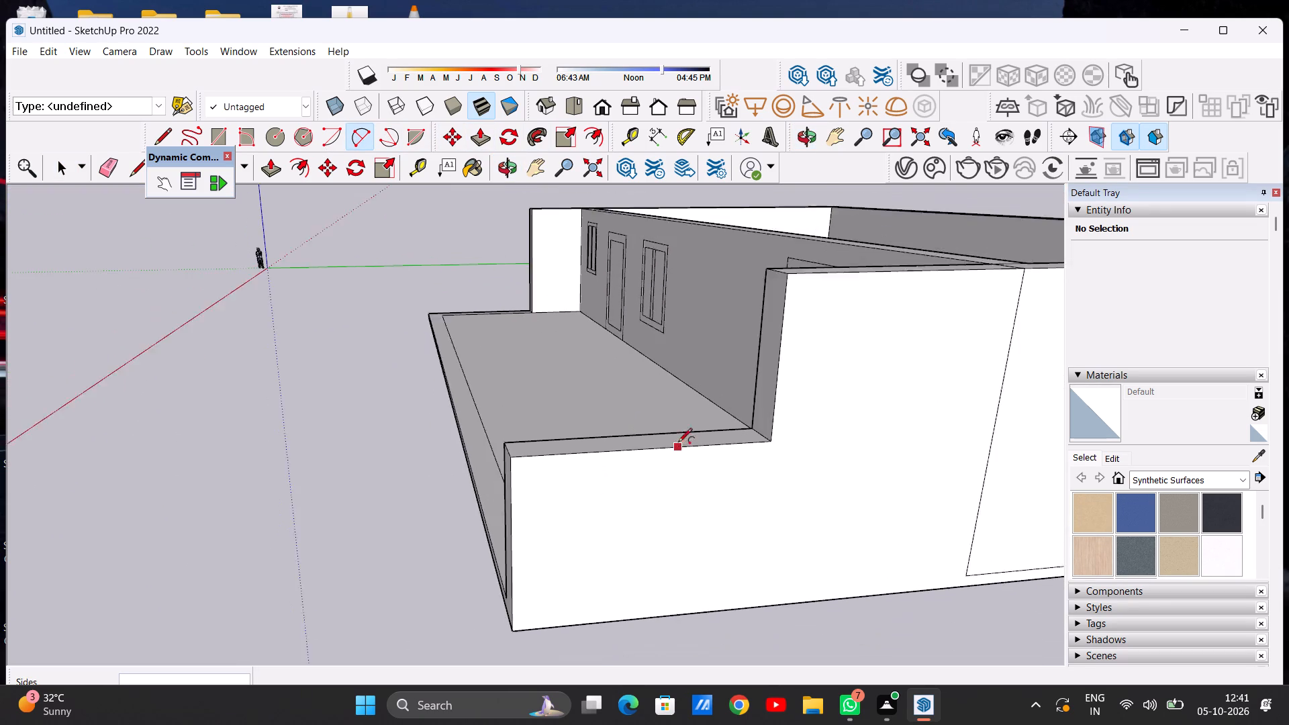
{"action": "scroll", "coordinate": [678, 443], "scroll_direction": "down", "scroll_amount": 6}
{"action": "scroll", "coordinate": [741, 452], "scroll_direction": "up", "scroll_amount": 10}
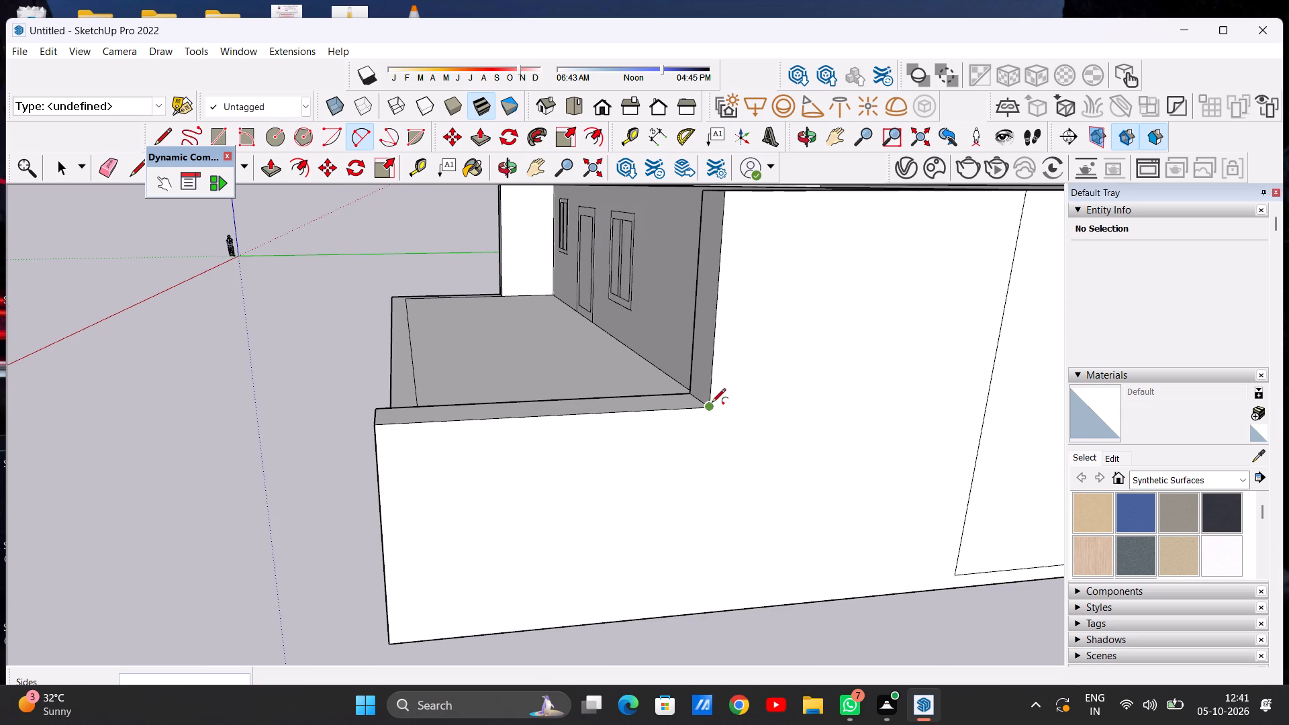
{"action": "left_click", "coordinate": [708, 412]}
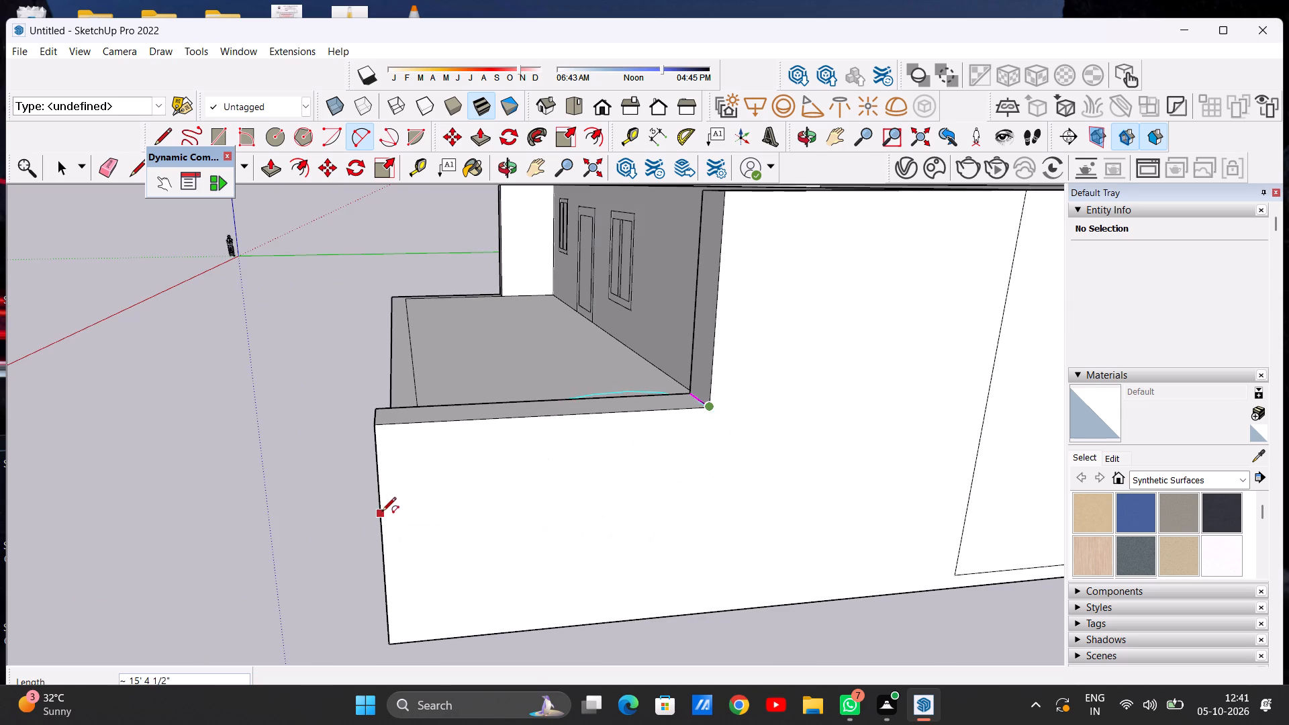
{"action": "left_click", "coordinate": [381, 512]}
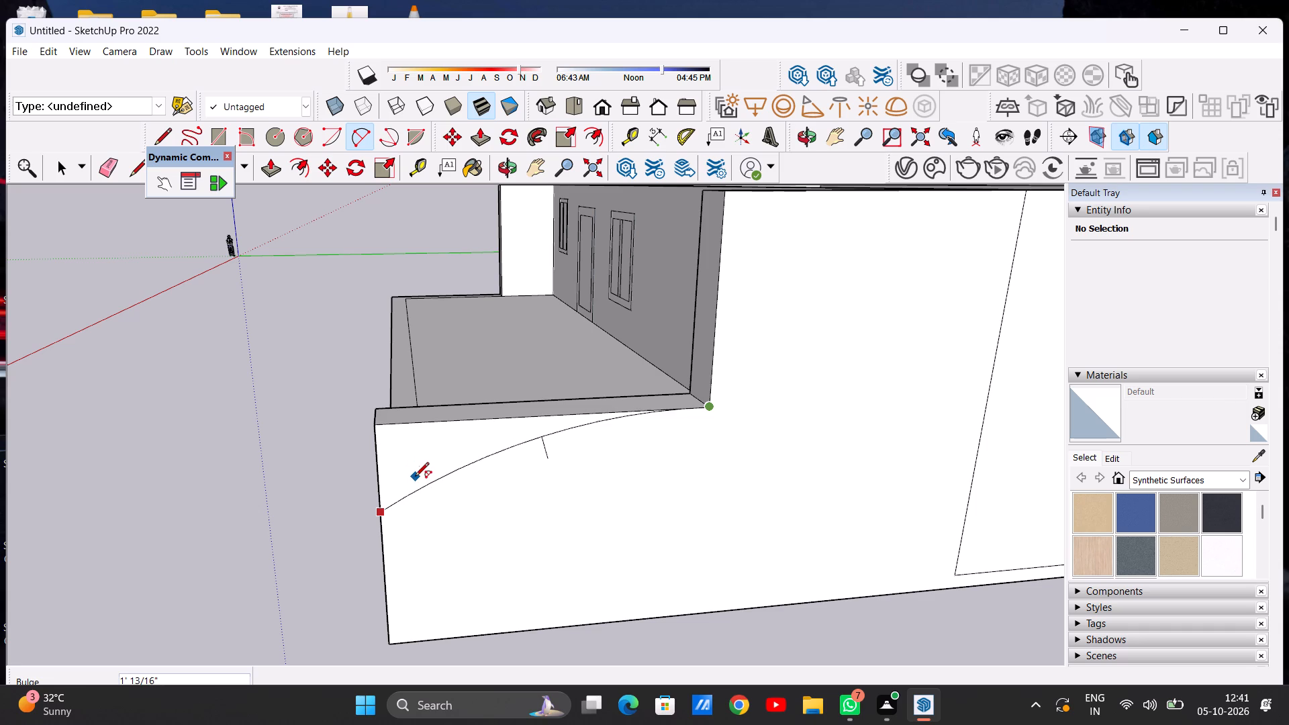
{"action": "left_click", "coordinate": [415, 477]}
{"action": "key", "text": "space"}
Draw a matching arc with about 1' 2 3/16" bulge on the low wall's inner face, from the front vertical edge to the taller wall's corner.
{"action": "scroll", "coordinate": [720, 517], "scroll_direction": "down", "scroll_amount": 4}
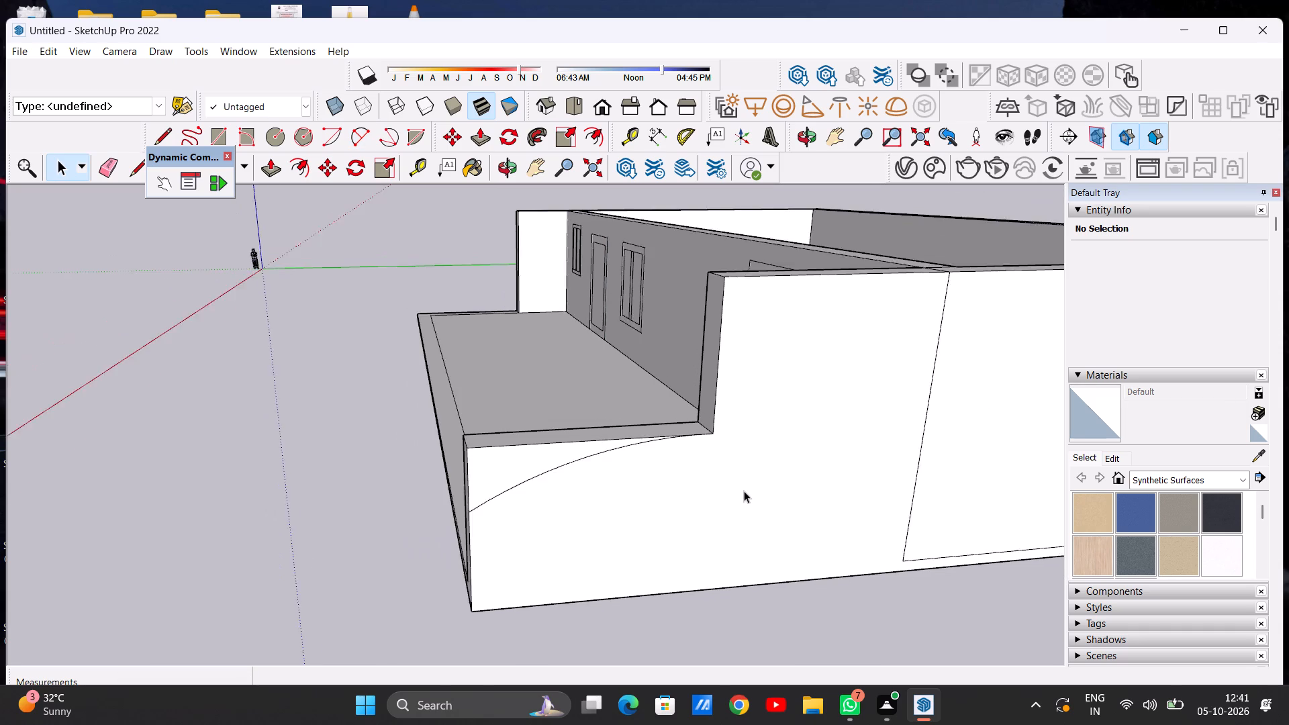
{"action": "scroll", "coordinate": [744, 491], "scroll_direction": "down", "scroll_amount": 3}
{"action": "middle_click_drag", "start_coordinate": [478, 479], "coordinate": [837, 503]}
{"action": "scroll", "coordinate": [812, 478], "scroll_direction": "down", "scroll_amount": 6}
{"action": "middle_click_drag", "start_coordinate": [797, 428], "coordinate": [902, 393]}
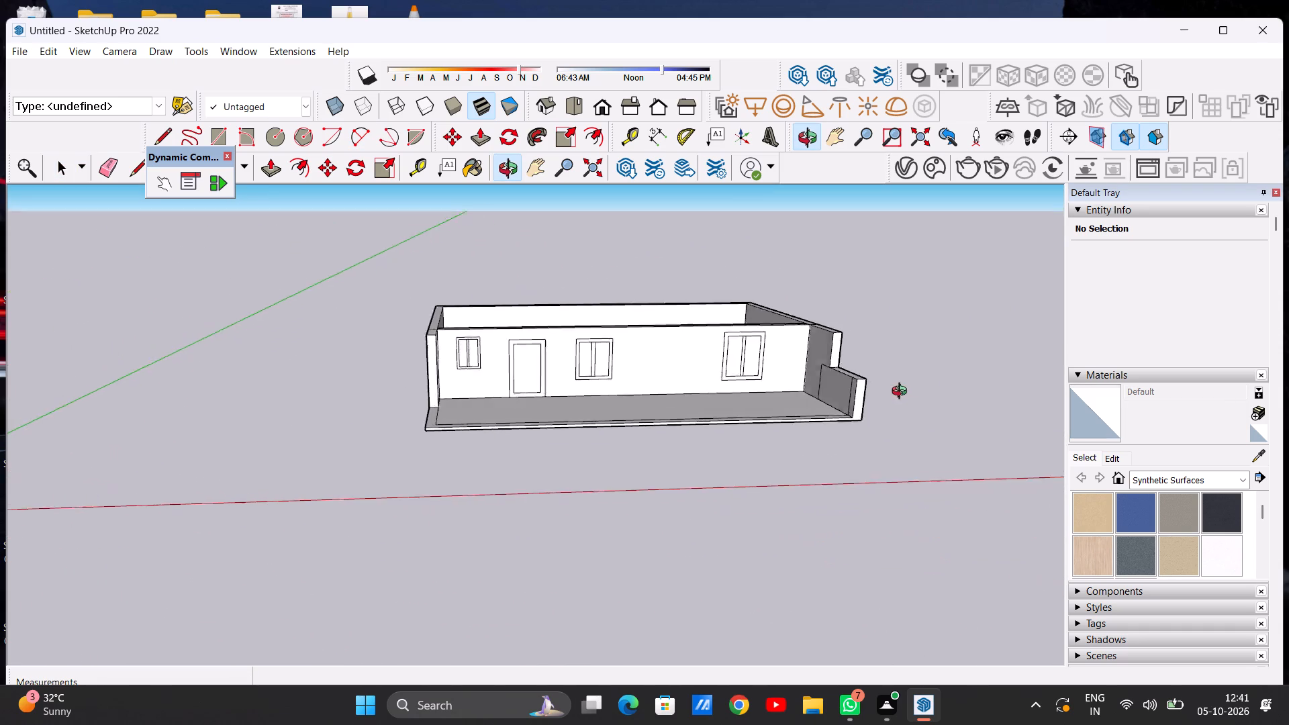
{"action": "middle_click_drag", "start_coordinate": [902, 393], "coordinate": [930, 385]}
{"action": "scroll", "coordinate": [839, 379], "scroll_direction": "up", "scroll_amount": 8}
{"action": "middle_click_drag", "start_coordinate": [775, 400], "coordinate": [934, 407]}
{"action": "scroll", "coordinate": [796, 357], "scroll_direction": "up", "scroll_amount": 6}
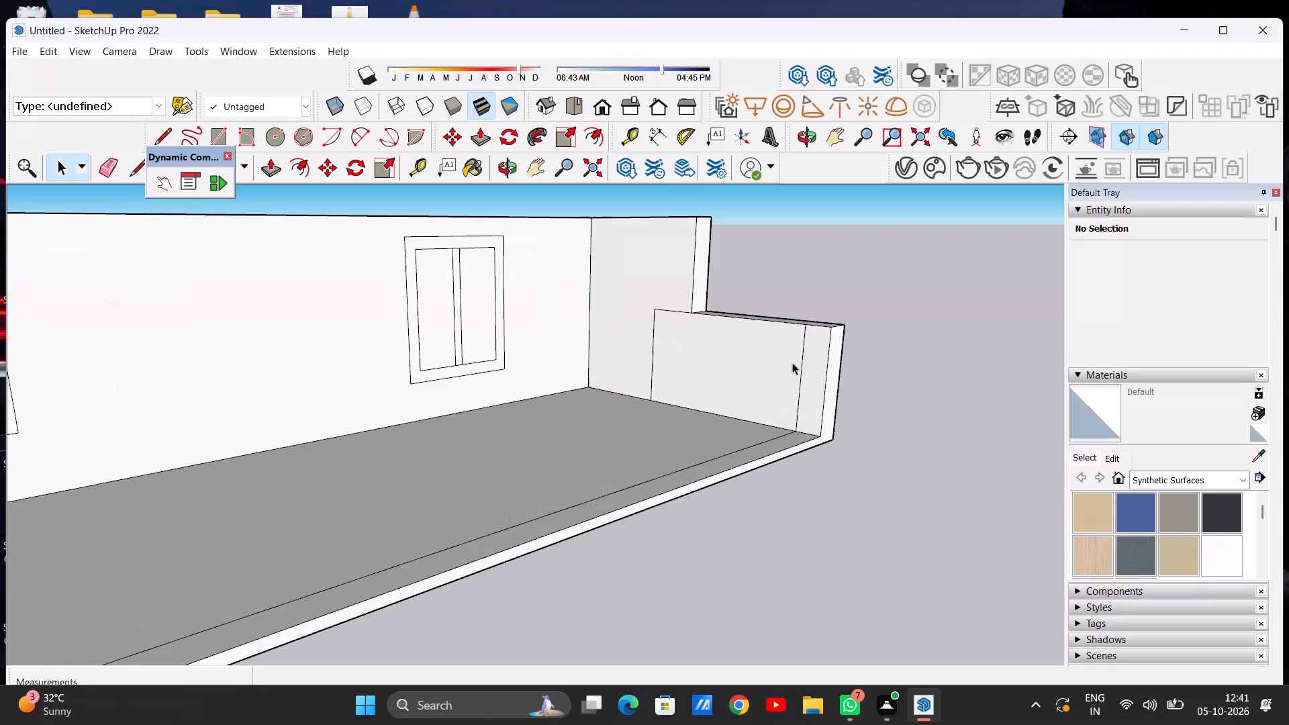
{"action": "scroll", "coordinate": [718, 387], "scroll_direction": "up", "scroll_amount": 3}
{"action": "scroll", "coordinate": [718, 387], "scroll_direction": "down", "scroll_amount": 4}
{"action": "scroll", "coordinate": [717, 346], "scroll_direction": "up", "scroll_amount": 4}
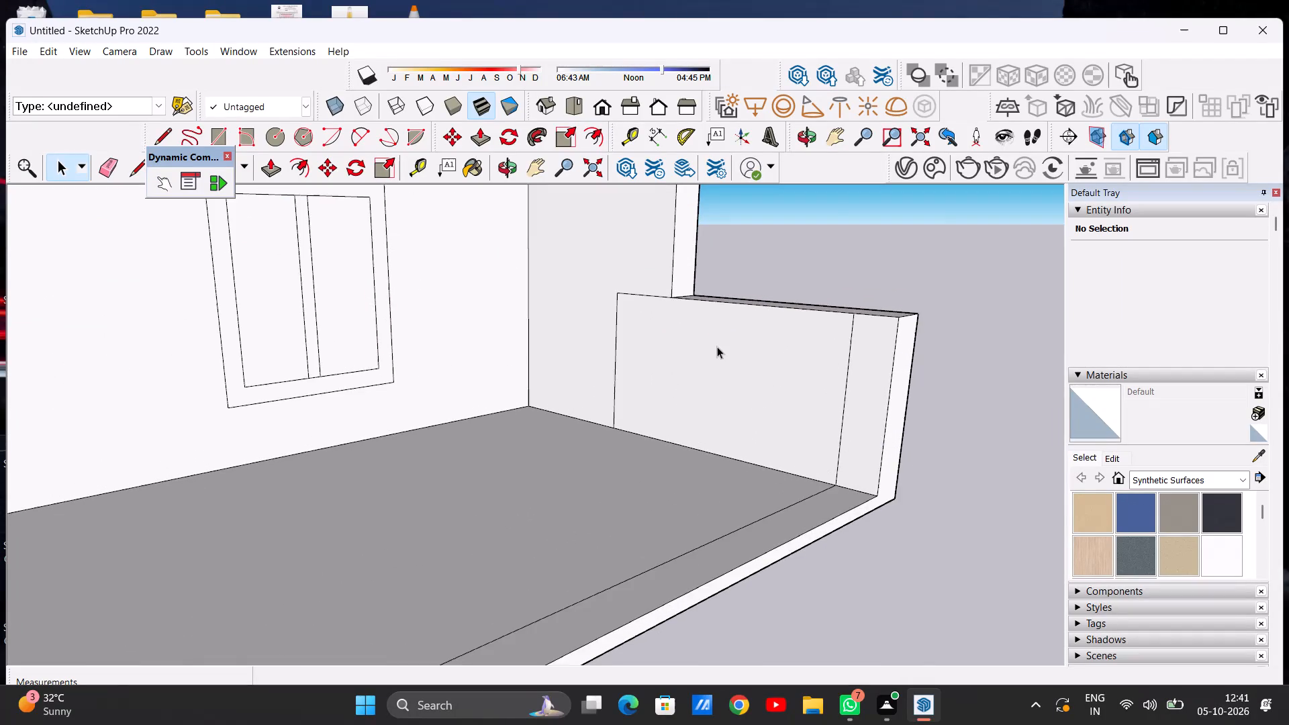
{"action": "scroll", "coordinate": [717, 346], "scroll_direction": "up", "scroll_amount": 1}
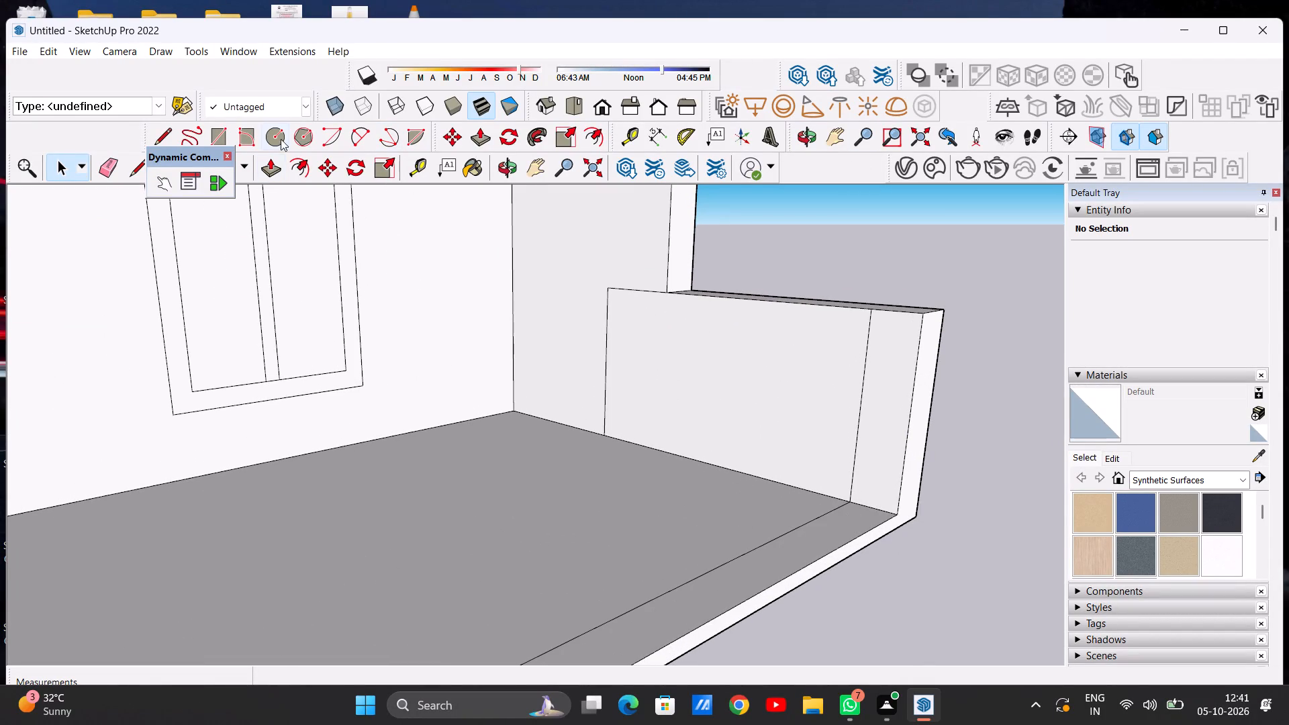
{"action": "left_click", "coordinate": [350, 136]}
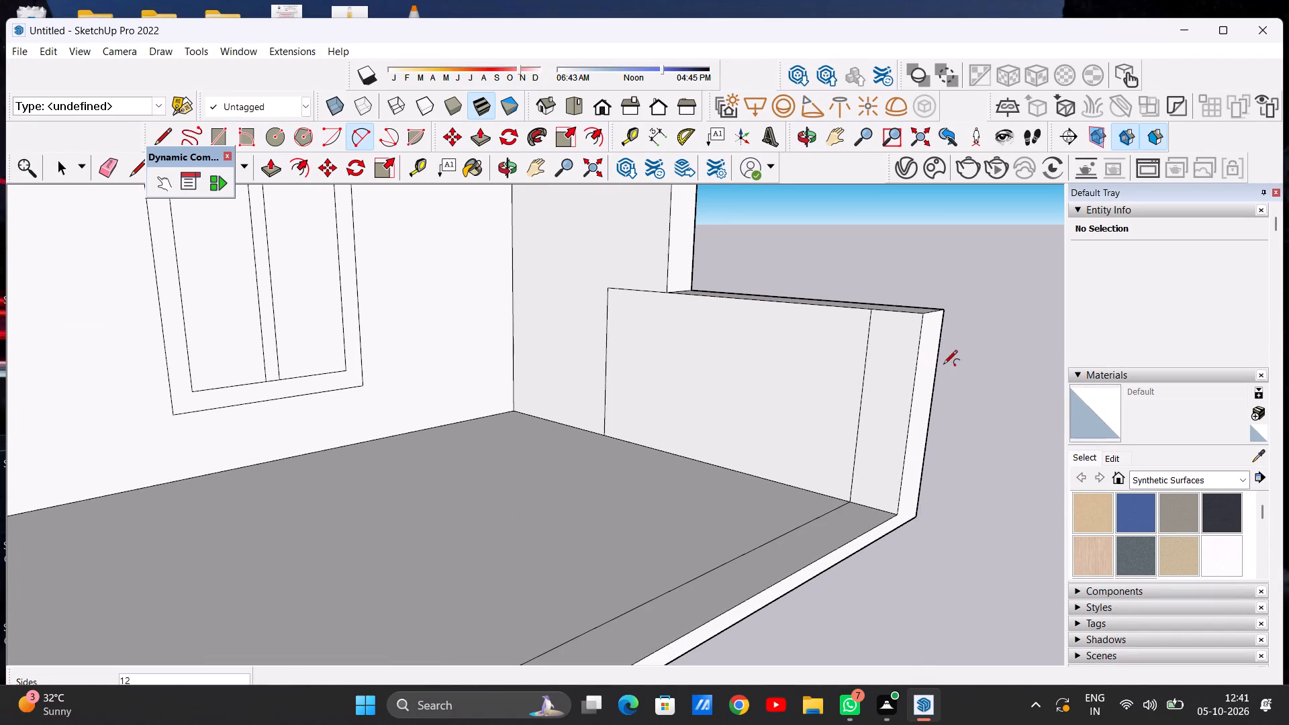
{"action": "middle_click_drag", "start_coordinate": [934, 371], "coordinate": [677, 377]}
{"action": "middle_click_drag", "start_coordinate": [620, 393], "coordinate": [519, 396]}
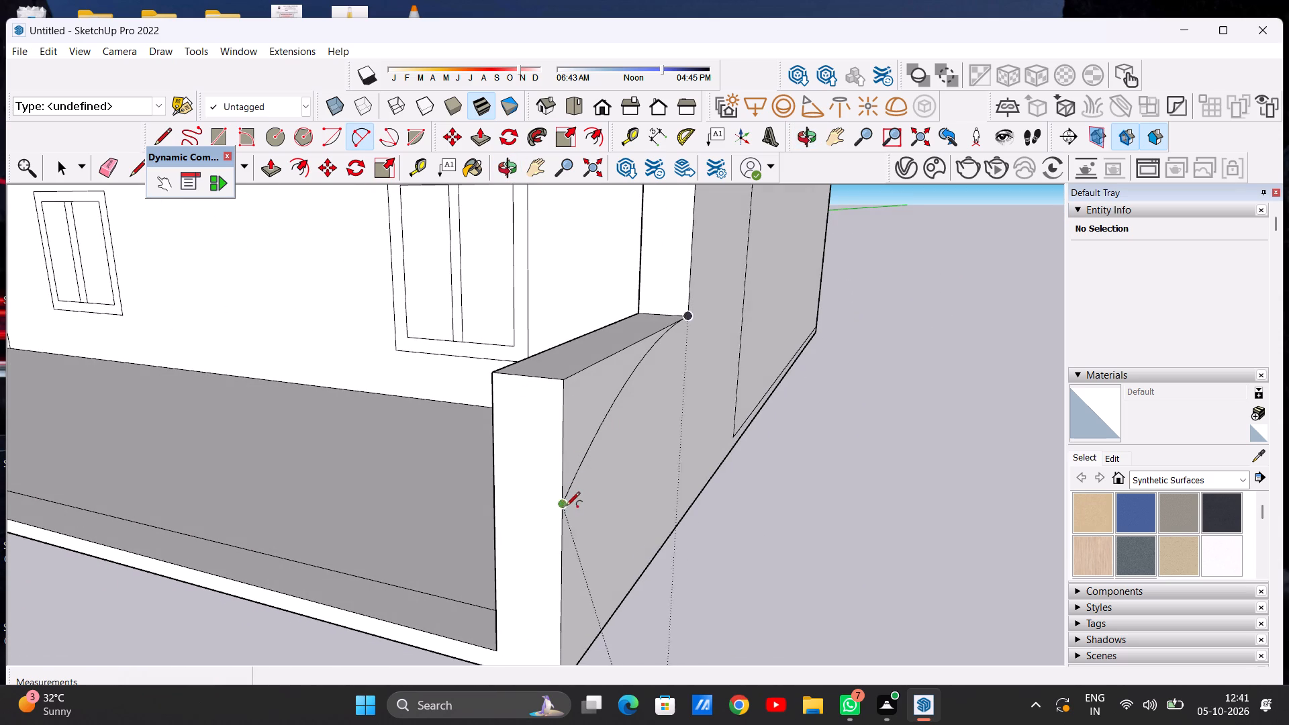
{"action": "left_click", "coordinate": [493, 495]}
{"action": "middle_click_drag", "start_coordinate": [480, 490], "coordinate": [755, 475]}
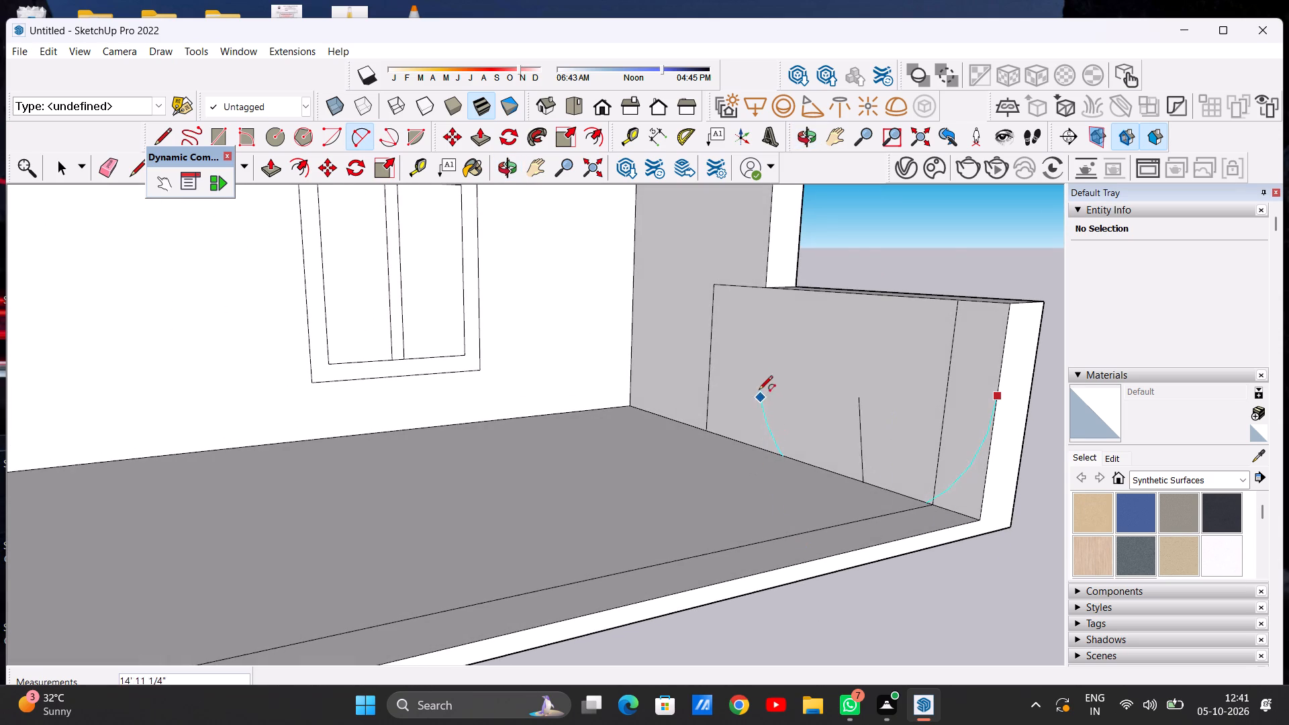
{"action": "left_click", "coordinate": [771, 292]}
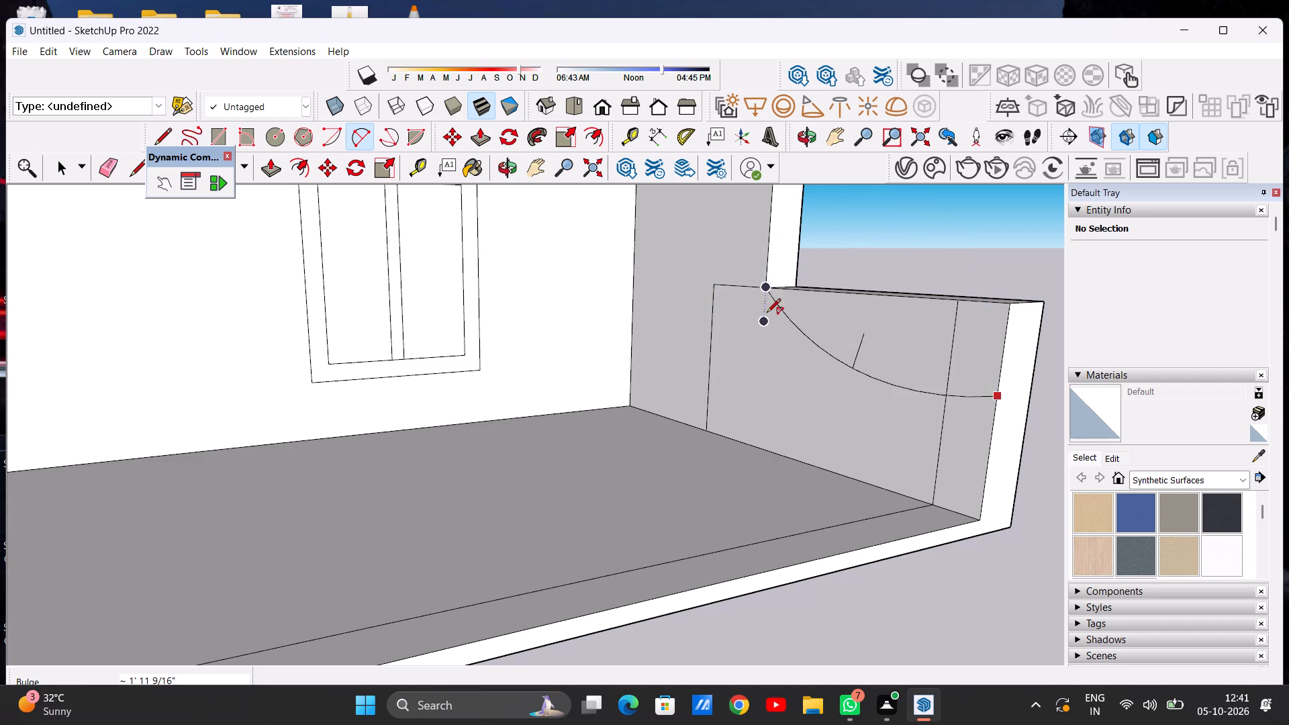
{"action": "left_click", "coordinate": [822, 299]}
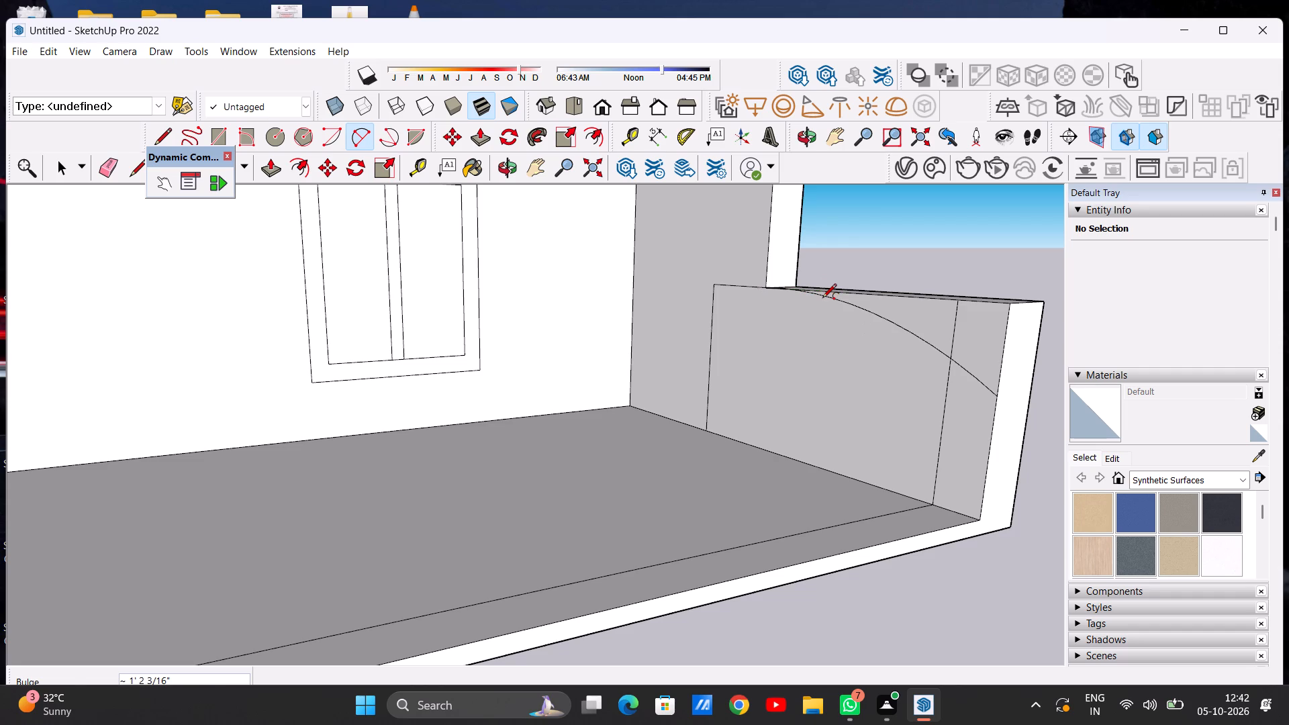
{"action": "key", "text": "space"}
Draw a line across the low wall's front end face from the inner arc's lower end to the outer vertical edge.
{"action": "scroll", "coordinate": [802, 381], "scroll_direction": "down", "scroll_amount": 5}
{"action": "middle_click_drag", "start_coordinate": [854, 362], "coordinate": [514, 382]}
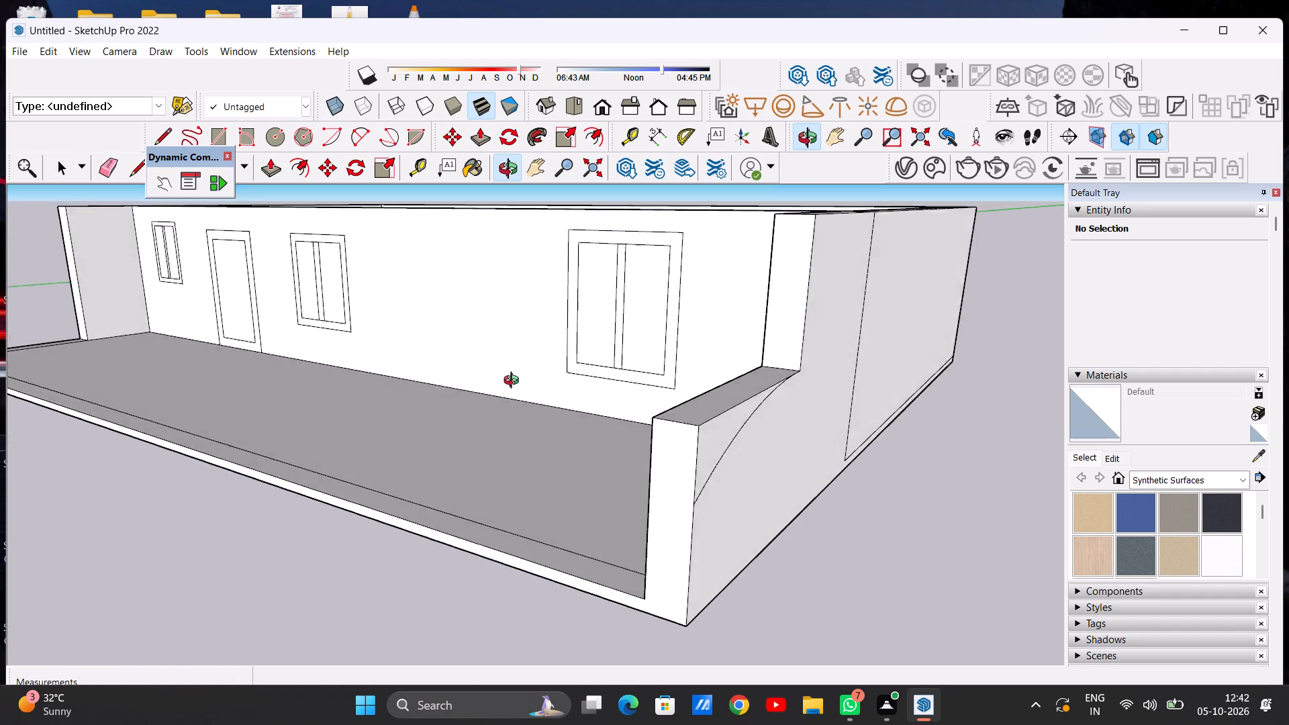
{"action": "middle_click_drag", "start_coordinate": [514, 382], "coordinate": [450, 394]}
{"action": "scroll", "coordinate": [571, 458], "scroll_direction": "up", "scroll_amount": 2}
{"action": "scroll", "coordinate": [696, 436], "scroll_direction": "down", "scroll_amount": 4}
{"action": "middle_click_drag", "start_coordinate": [589, 503], "coordinate": [857, 471]}
{"action": "scroll", "coordinate": [734, 471], "scroll_direction": "up", "scroll_amount": 3}
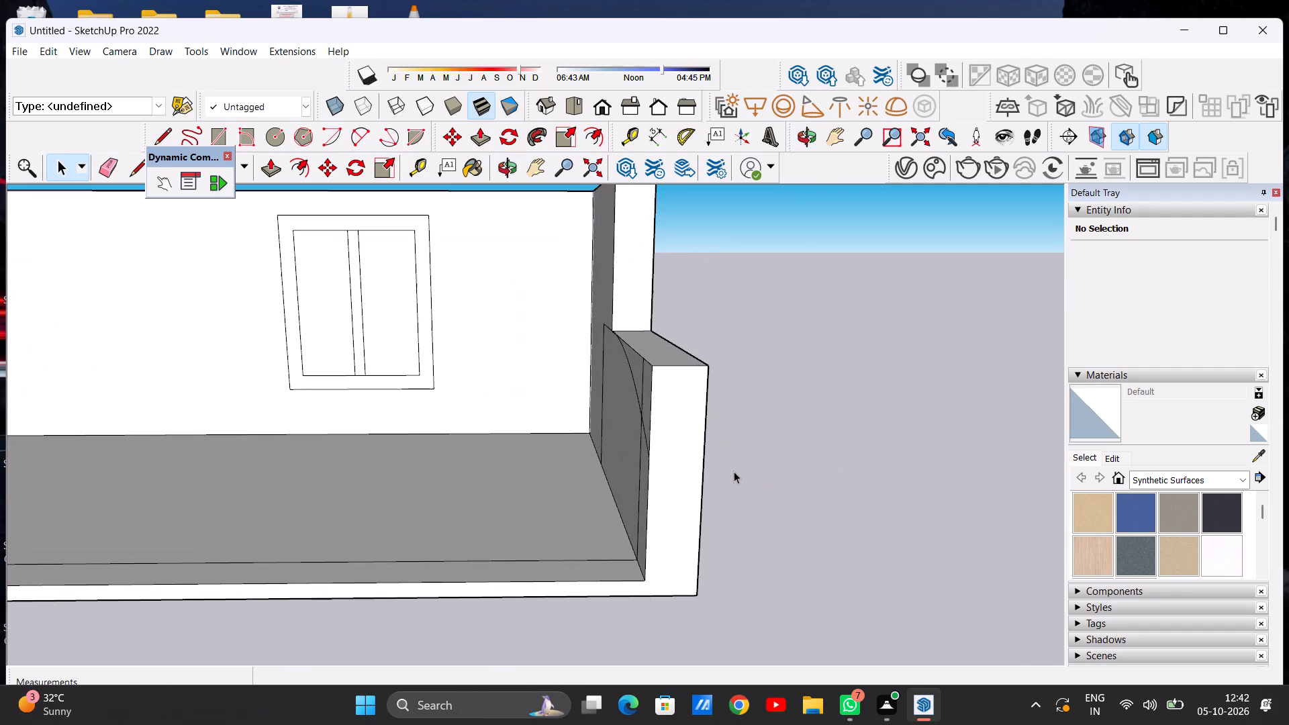
{"action": "key", "text": "l"}
{"action": "left_click", "coordinate": [647, 456]}
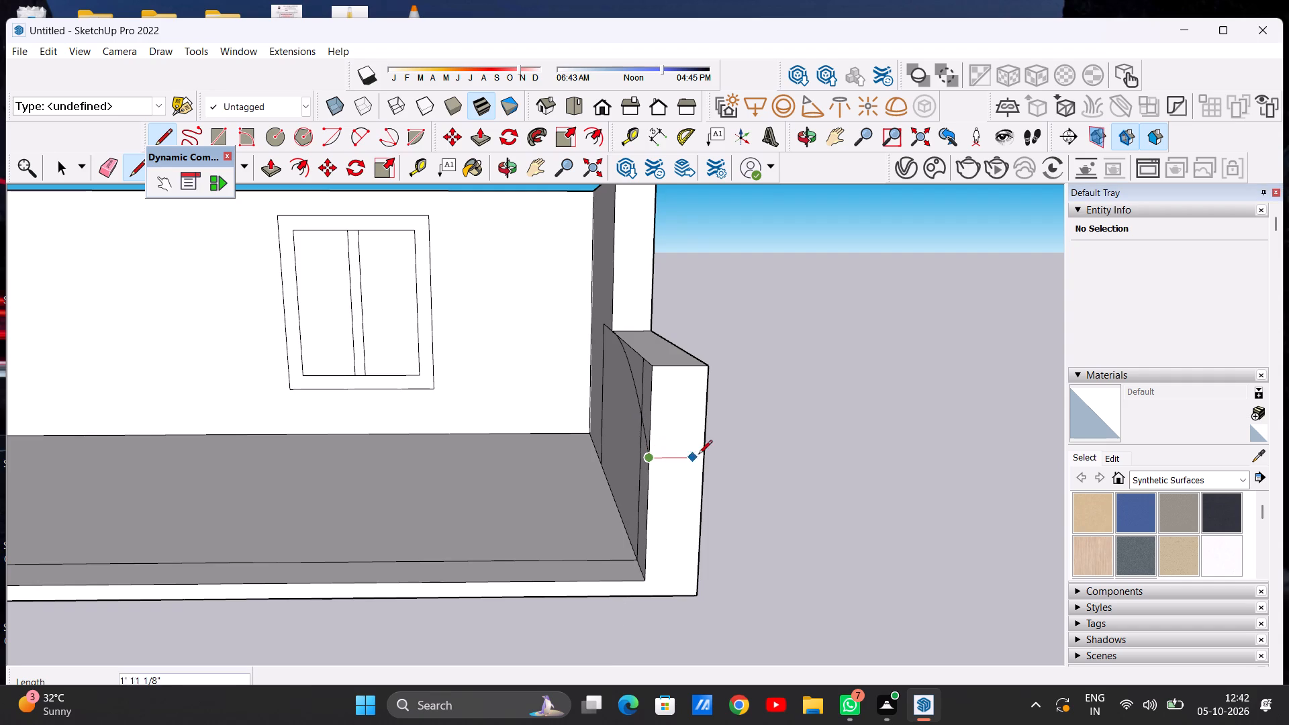
{"action": "left_click", "coordinate": [708, 458]}
{"action": "key", "text": "space"}
Erase the low wall's inner vertical edge and inner top edge at the front corner above the inner arc.
{"action": "middle_click_drag", "start_coordinate": [764, 445], "coordinate": [616, 446]}
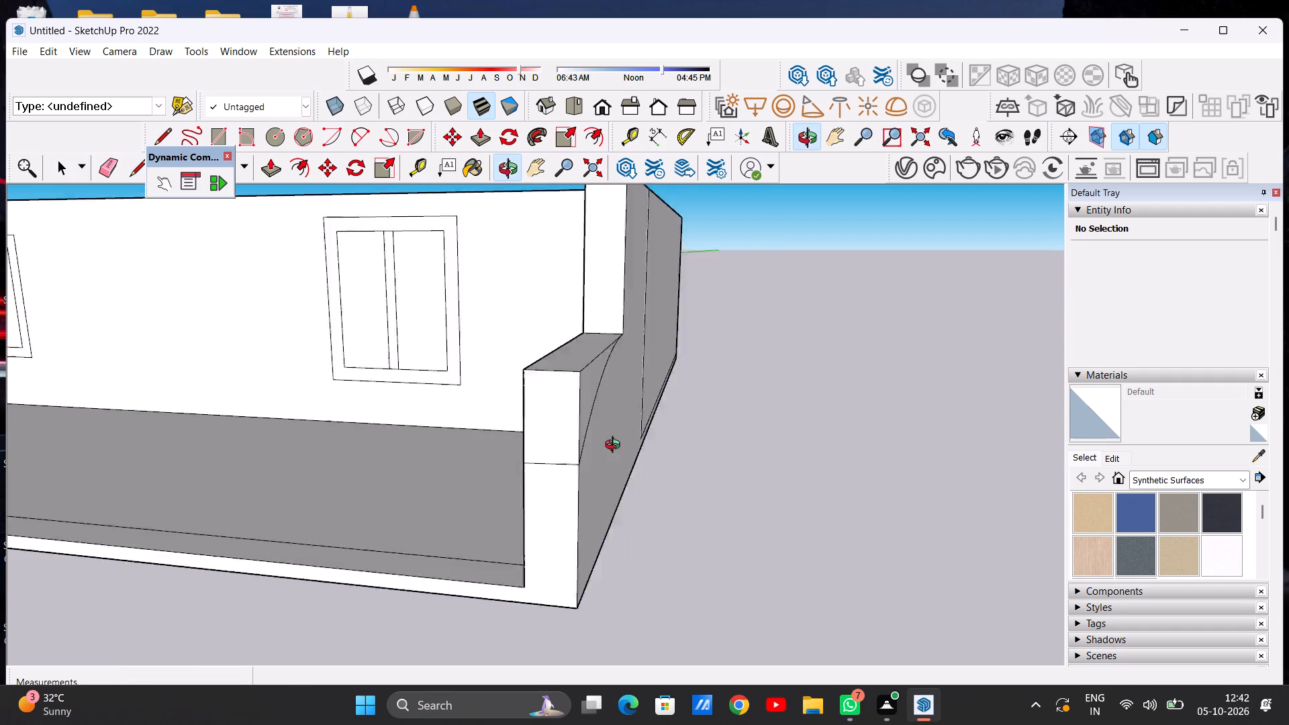
{"action": "middle_click_drag", "start_coordinate": [616, 446], "coordinate": [521, 454]}
{"action": "scroll", "coordinate": [527, 472], "scroll_direction": "down", "scroll_amount": 5}
{"action": "scroll", "coordinate": [422, 419], "scroll_direction": "up", "scroll_amount": 4}
{"action": "middle_click_drag", "start_coordinate": [415, 426], "coordinate": [739, 475]}
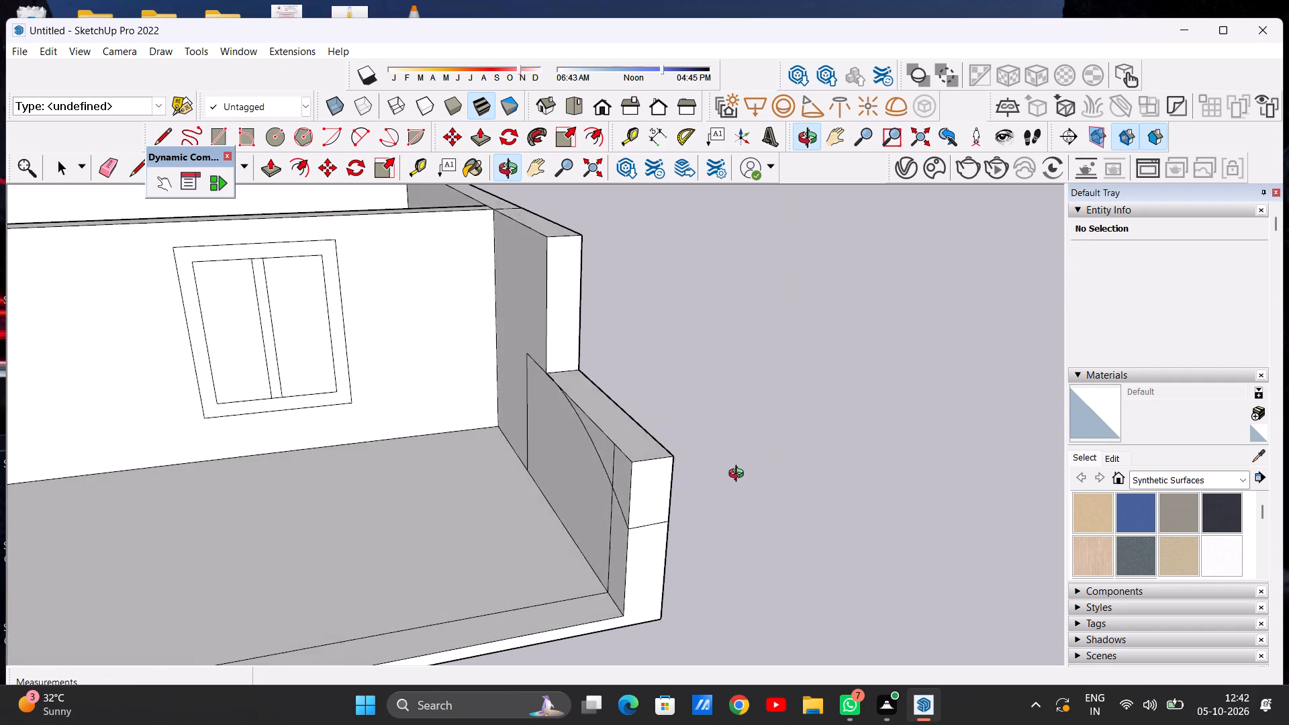
{"action": "middle_click_drag", "start_coordinate": [739, 475], "coordinate": [721, 486]}
{"action": "key", "text": "e"}
{"action": "scroll", "coordinate": [636, 477], "scroll_direction": "up", "scroll_amount": 4}
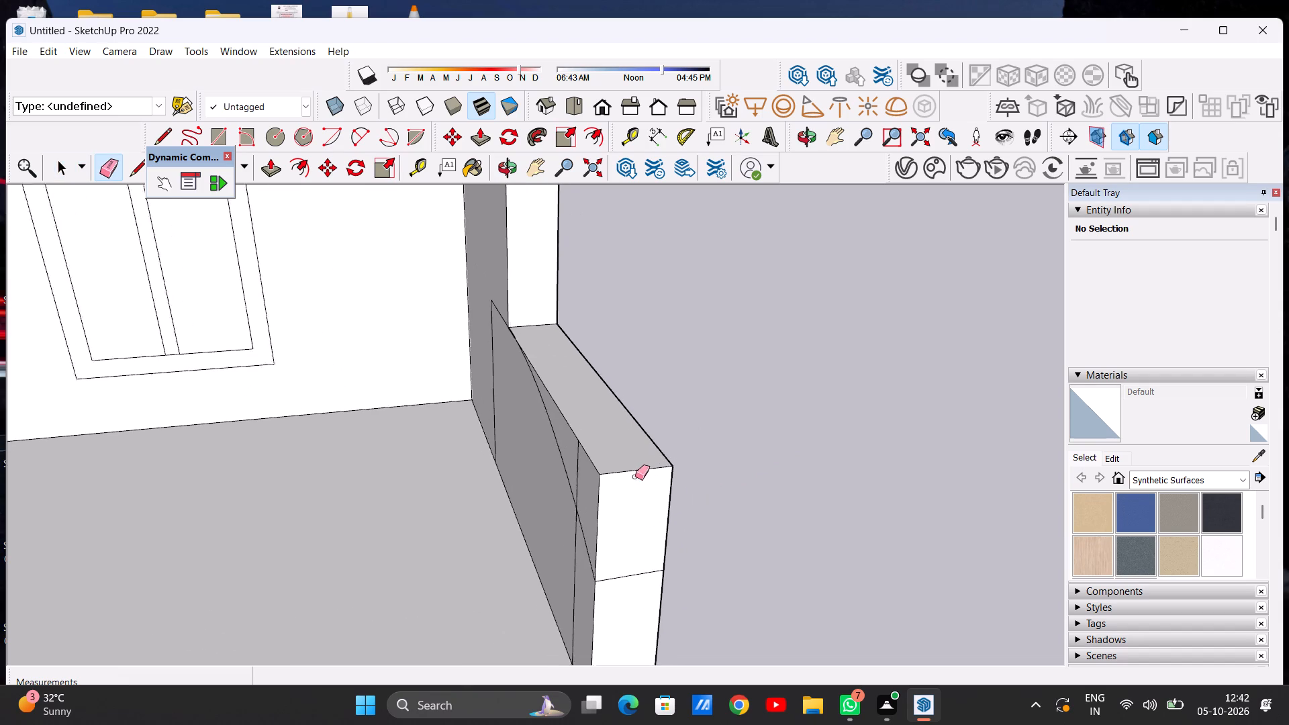
{"action": "scroll", "coordinate": [635, 477], "scroll_direction": "up", "scroll_amount": 2}
{"action": "left_click", "coordinate": [596, 476]}
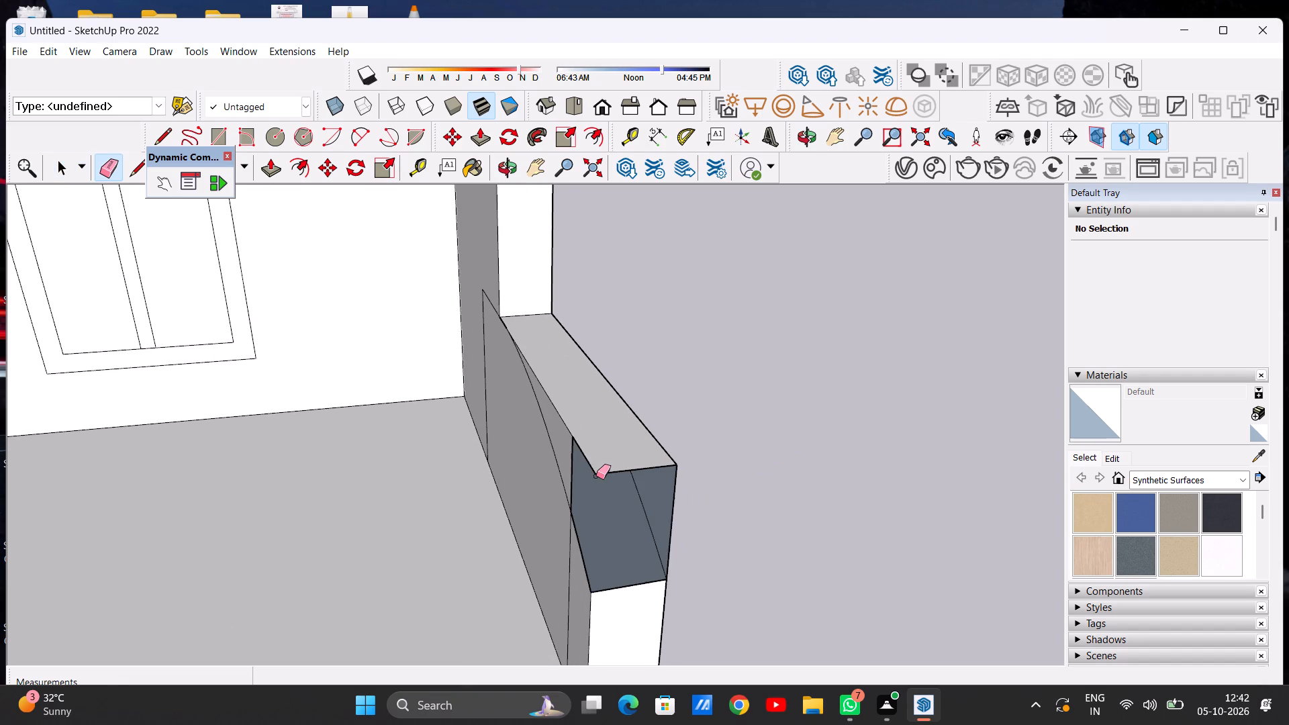
{"action": "scroll", "coordinate": [689, 484], "scroll_direction": "down", "scroll_amount": 5}
{"action": "middle_click_drag", "start_coordinate": [655, 521], "coordinate": [717, 455]}
{"action": "scroll", "coordinate": [676, 454], "scroll_direction": "up", "scroll_amount": 3}
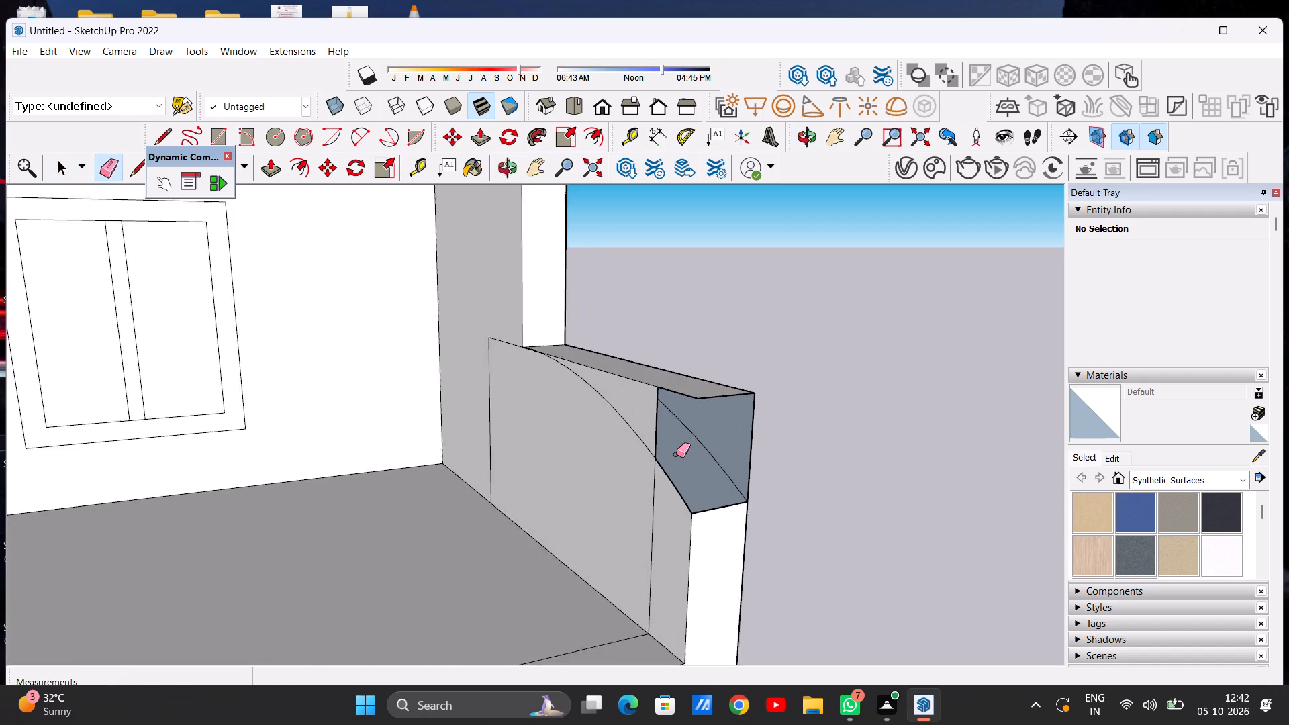
{"action": "scroll", "coordinate": [676, 454], "scroll_direction": "up", "scroll_amount": 5}
{"action": "scroll", "coordinate": [676, 454], "scroll_direction": "down", "scroll_amount": 8}
{"action": "scroll", "coordinate": [699, 424], "scroll_direction": "up", "scroll_amount": 7}
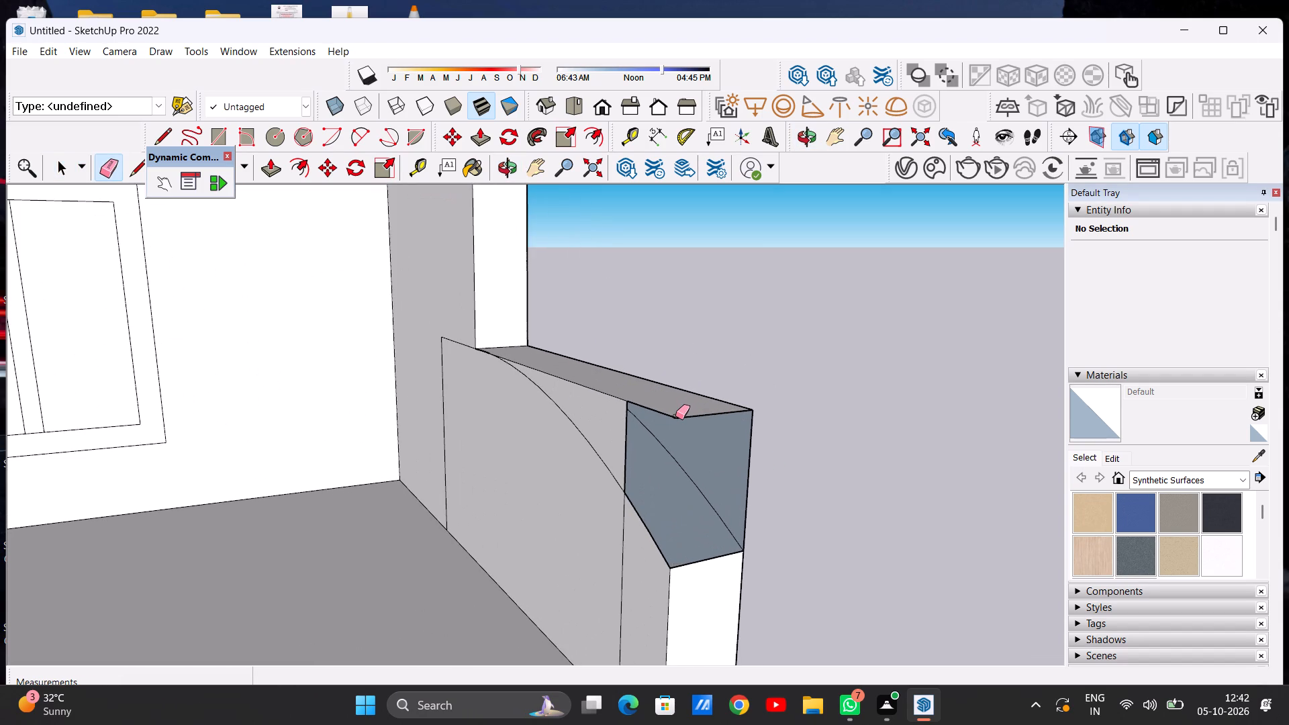
{"action": "left_click", "coordinate": [675, 416]}
Erase the low wall's outer top edge, the outer vertical edge above the arc, and the loose front top edge.
{"action": "scroll", "coordinate": [645, 454], "scroll_direction": "down", "scroll_amount": 7}
{"action": "scroll", "coordinate": [722, 440], "scroll_direction": "up", "scroll_amount": 1}
{"action": "middle_click_drag", "start_coordinate": [718, 440], "coordinate": [515, 483]}
{"action": "middle_click_drag", "start_coordinate": [700, 497], "coordinate": [506, 494]}
{"action": "scroll", "coordinate": [350, 442], "scroll_direction": "up", "scroll_amount": 9}
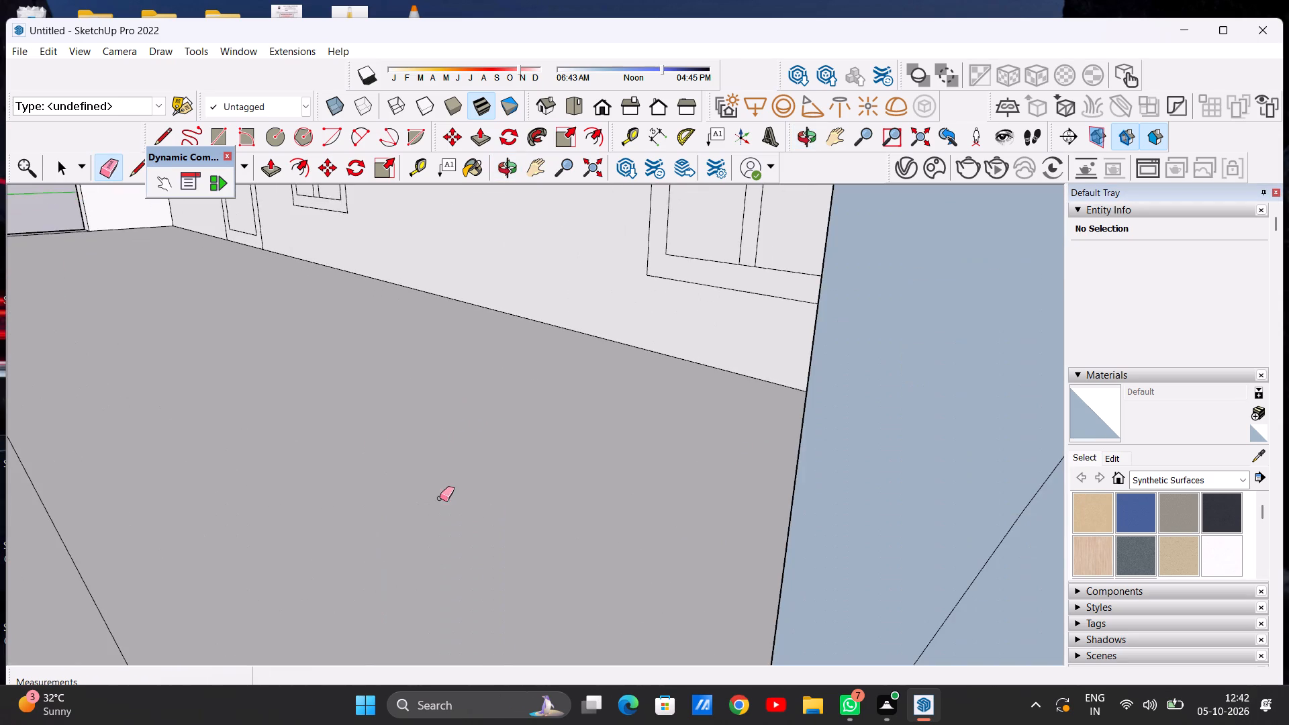
{"action": "scroll", "coordinate": [490, 507], "scroll_direction": "down", "scroll_amount": 10}
{"action": "scroll", "coordinate": [551, 534], "scroll_direction": "up", "scroll_amount": 6}
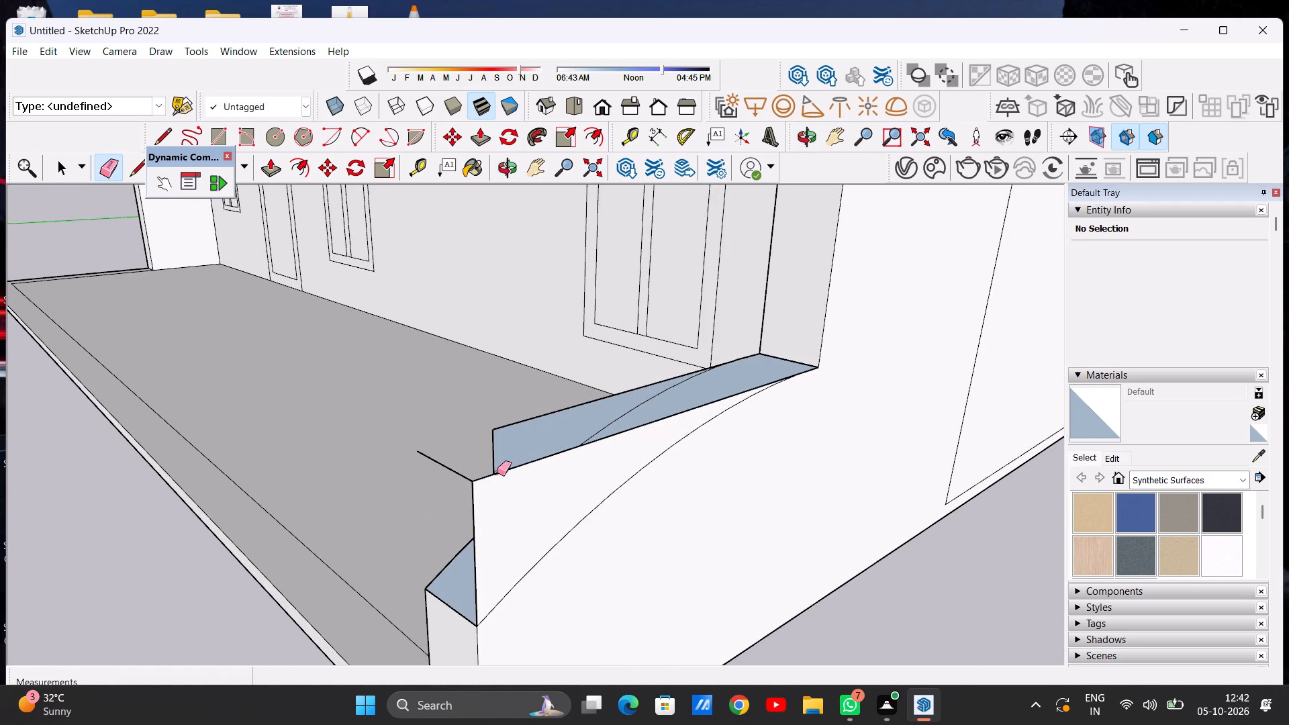
{"action": "left_click", "coordinate": [497, 473]}
{"action": "left_click", "coordinate": [473, 524]}
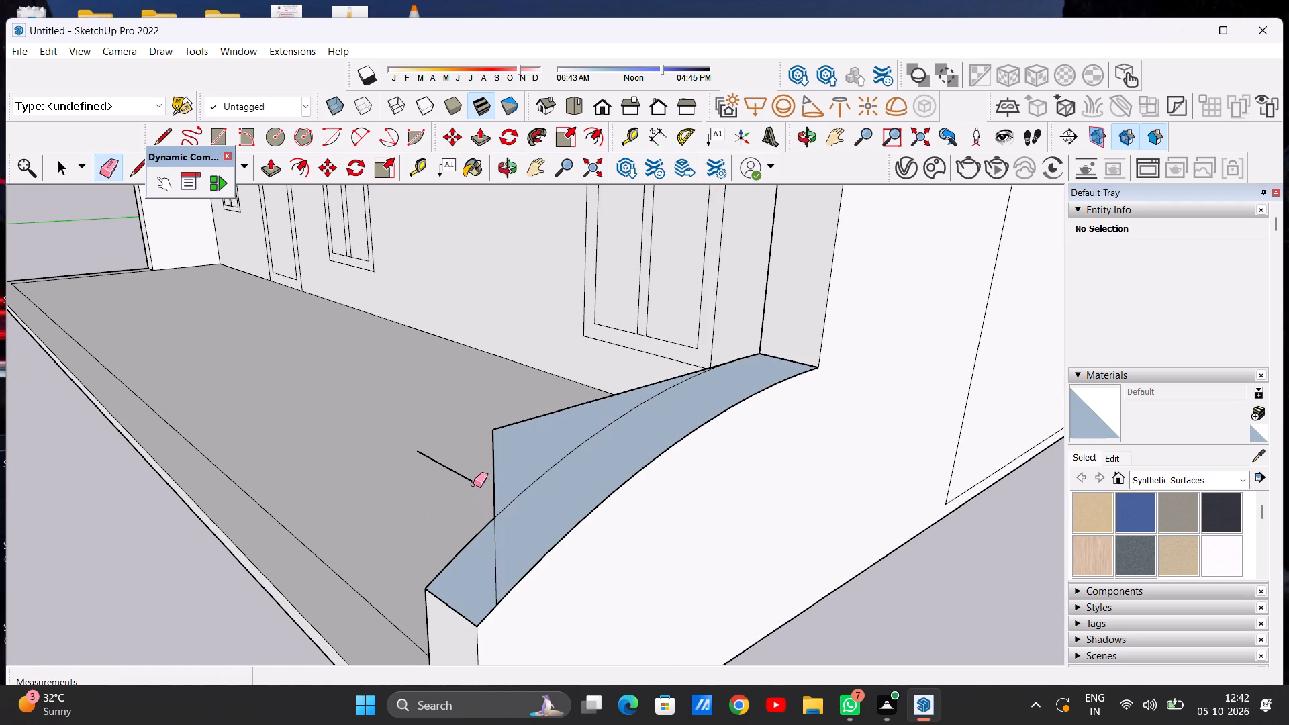
{"action": "left_click", "coordinate": [473, 481]}
Erase the remaining vertical and straight top edges above the arc on the low wall's inner side.
{"action": "scroll", "coordinate": [600, 475], "scroll_direction": "down", "scroll_amount": 6}
{"action": "middle_click_drag", "start_coordinate": [537, 466], "coordinate": [800, 479]}
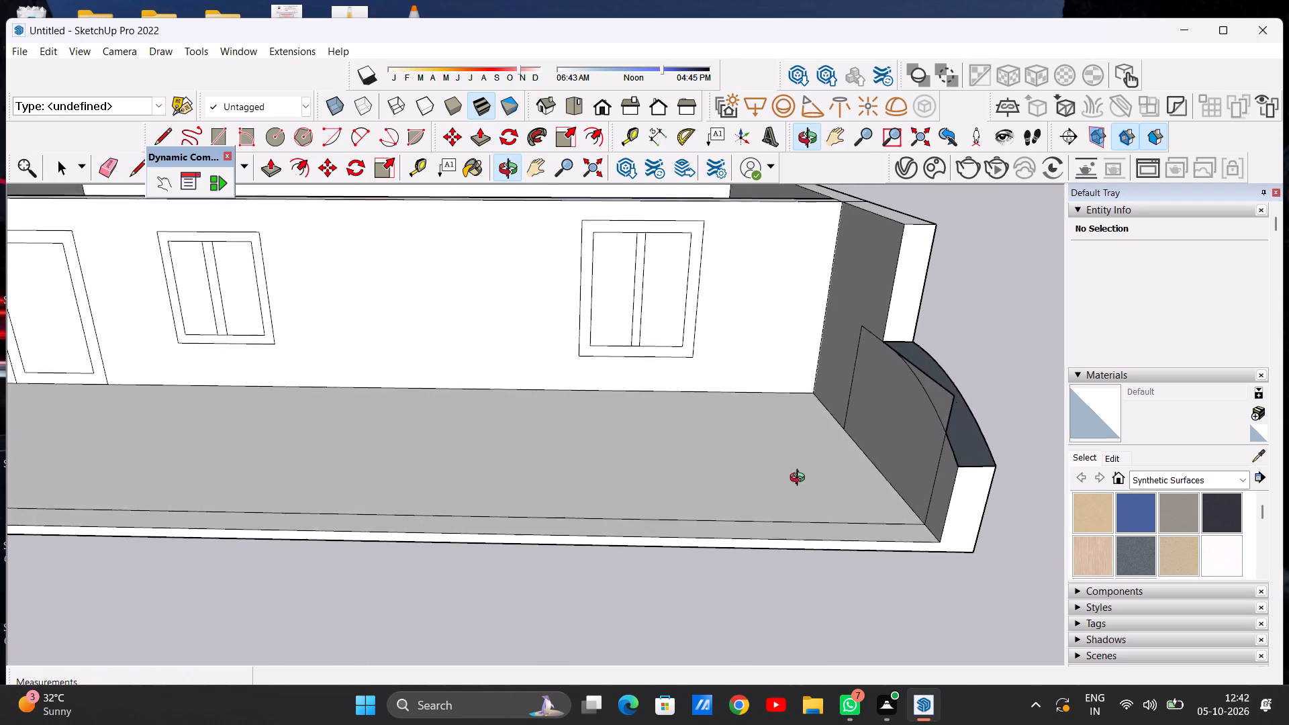
{"action": "middle_click_drag", "start_coordinate": [800, 479], "coordinate": [806, 477]}
{"action": "scroll", "coordinate": [732, 493], "scroll_direction": "down", "scroll_amount": 7}
{"action": "scroll", "coordinate": [775, 437], "scroll_direction": "up", "scroll_amount": 7}
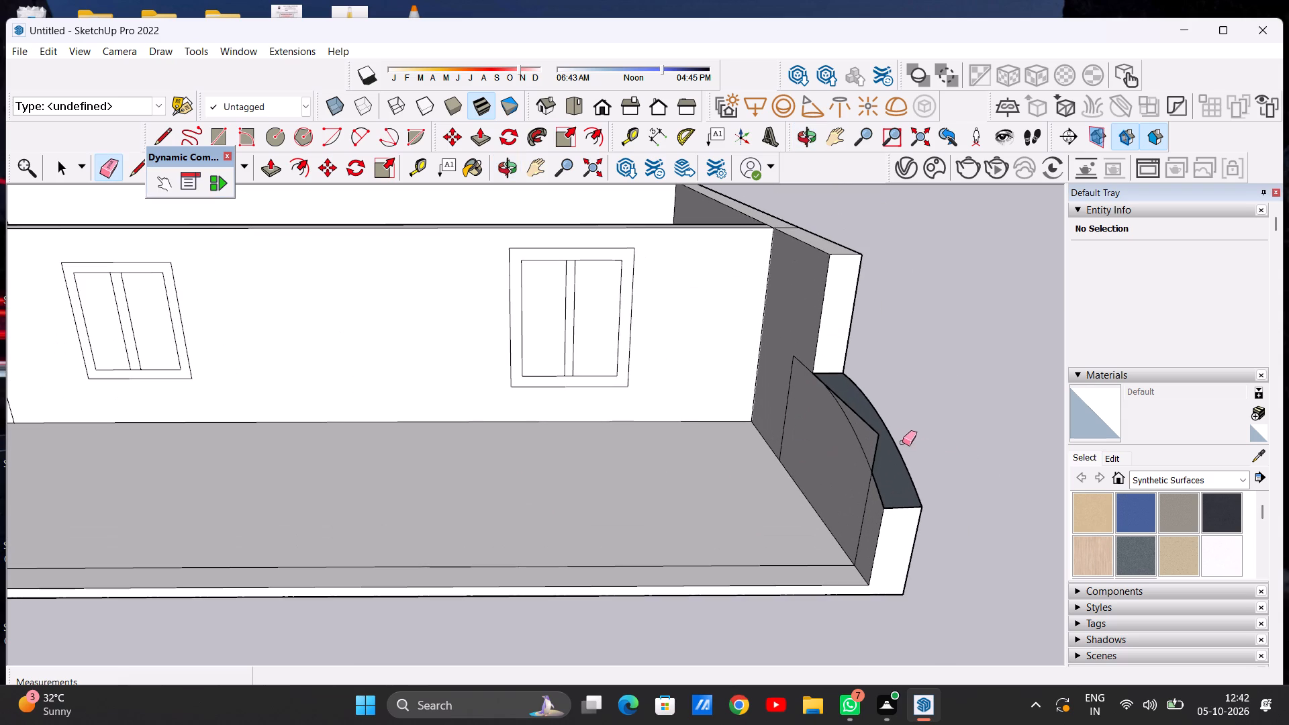
{"action": "left_click", "coordinate": [893, 437]}
{"action": "scroll", "coordinate": [894, 447], "scroll_direction": "up", "scroll_amount": 7}
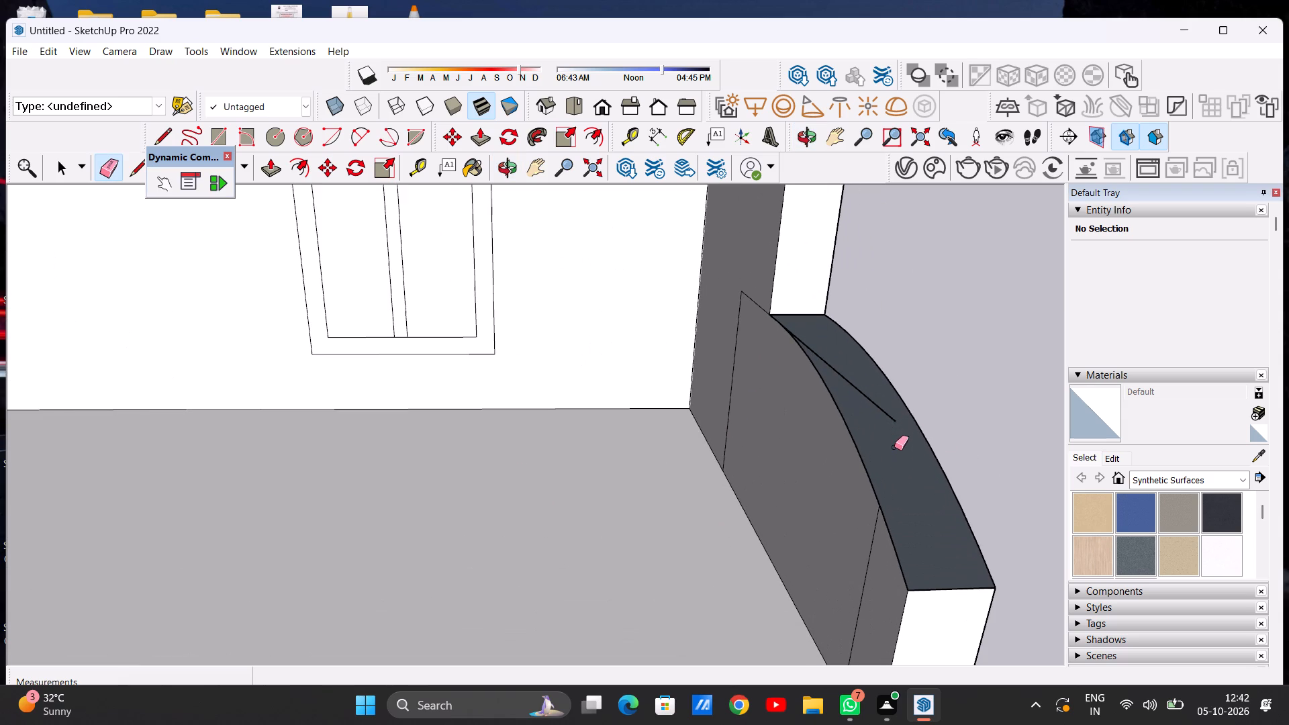
{"action": "left_click", "coordinate": [892, 416]}
{"action": "key", "text": "space"}
Examine the low wall's open arched top and its junction with the taller side wall from several angles.
{"action": "scroll", "coordinate": [816, 487], "scroll_direction": "down", "scroll_amount": 9}
{"action": "scroll", "coordinate": [819, 461], "scroll_direction": "up", "scroll_amount": 1}
{"action": "scroll", "coordinate": [819, 461], "scroll_direction": "down", "scroll_amount": 3}
{"action": "middle_click_drag", "start_coordinate": [774, 470], "coordinate": [628, 512]}
{"action": "scroll", "coordinate": [628, 507], "scroll_direction": "down", "scroll_amount": 4}
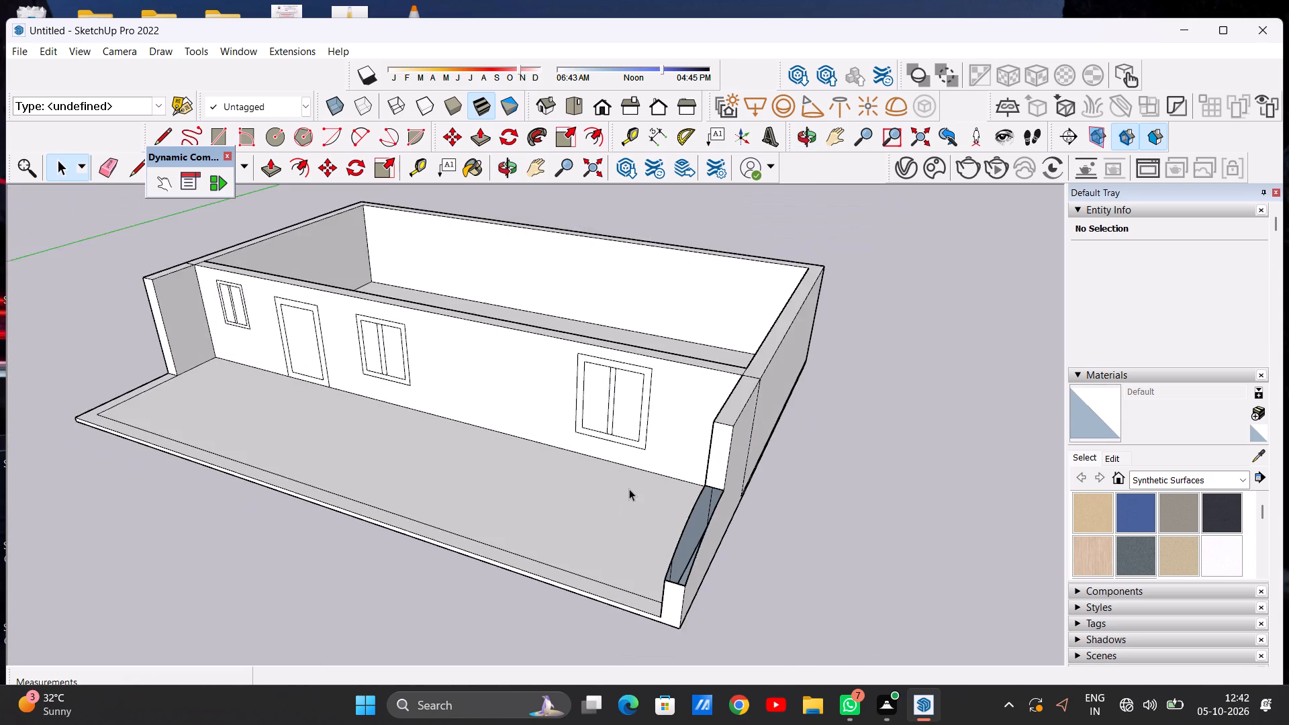
{"action": "scroll", "coordinate": [629, 489], "scroll_direction": "down", "scroll_amount": 6}
{"action": "middle_click_drag", "start_coordinate": [682, 517], "coordinate": [600, 572]}
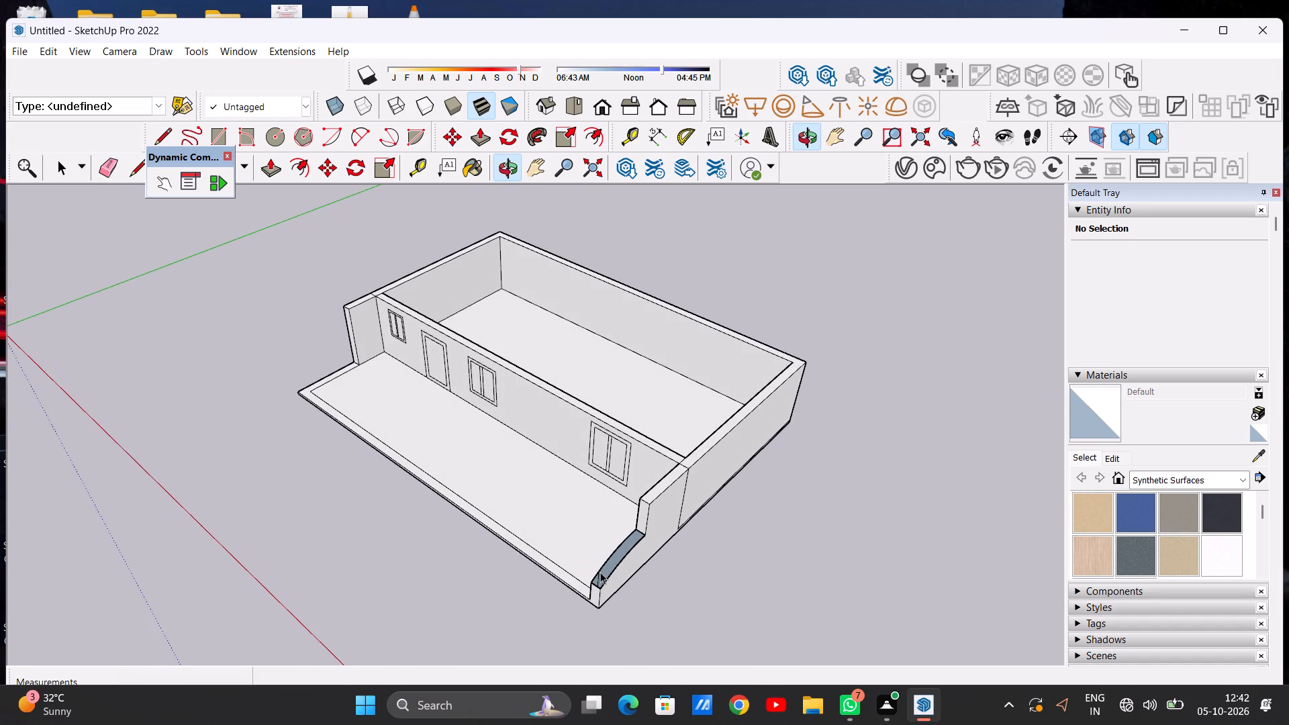
{"action": "scroll", "coordinate": [620, 555], "scroll_direction": "up", "scroll_amount": 16}
{"action": "scroll", "coordinate": [619, 547], "scroll_direction": "down", "scroll_amount": 10}
{"action": "middle_click_drag", "start_coordinate": [548, 591], "coordinate": [595, 670]}
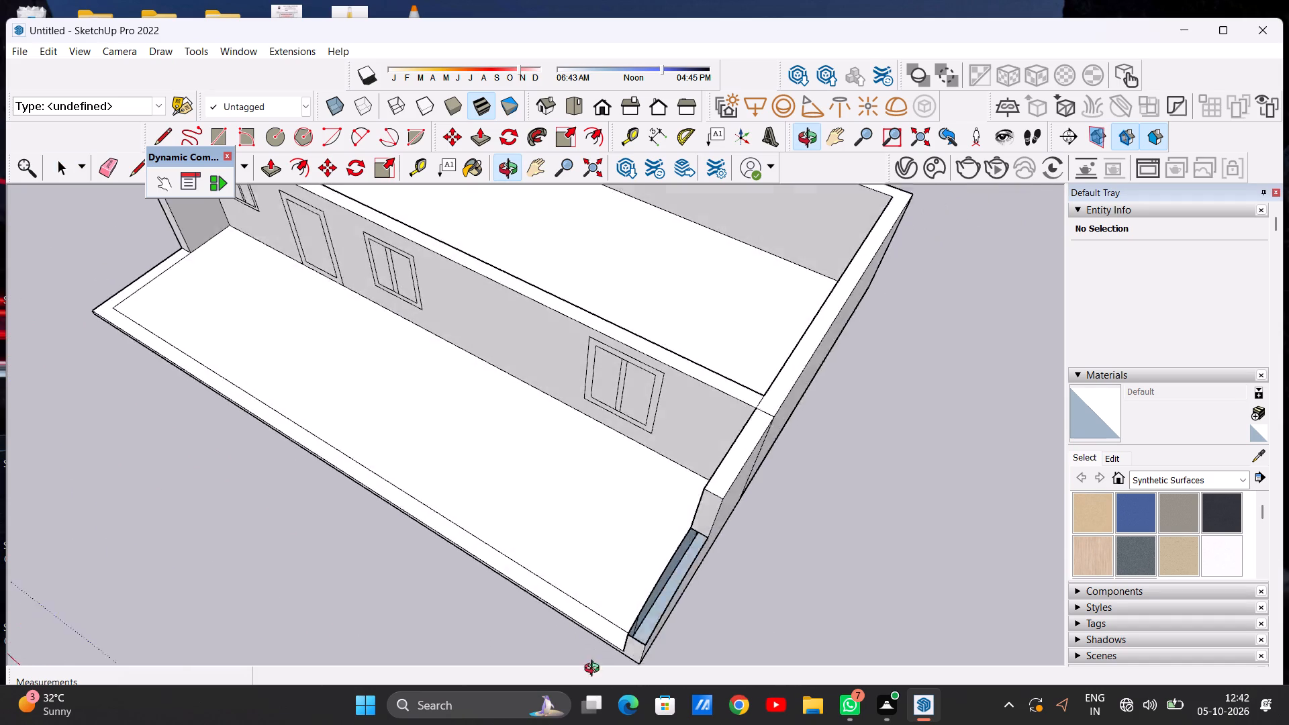
{"action": "middle_click_drag", "start_coordinate": [595, 670], "coordinate": [632, 608]}
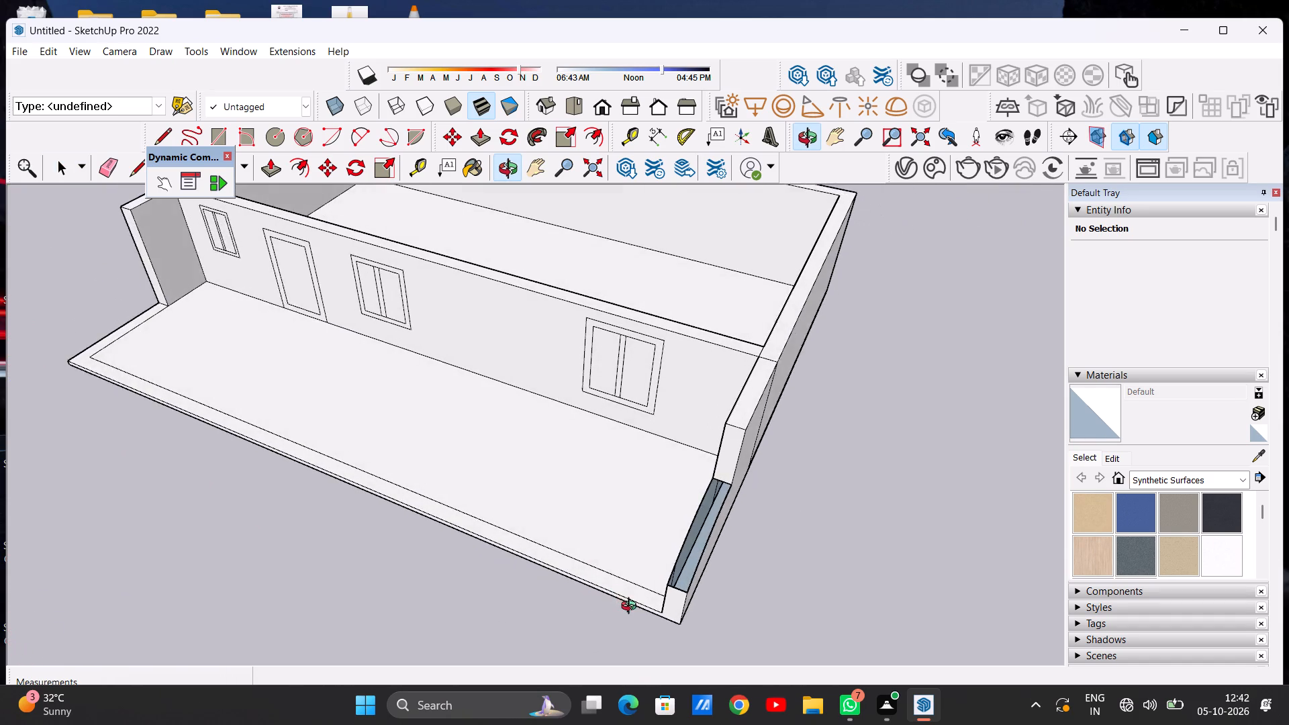
{"action": "middle_click_drag", "start_coordinate": [632, 608], "coordinate": [640, 608]}
{"action": "scroll", "coordinate": [734, 574], "scroll_direction": "up", "scroll_amount": 5}
{"action": "middle_click_drag", "start_coordinate": [665, 571], "coordinate": [542, 615]}
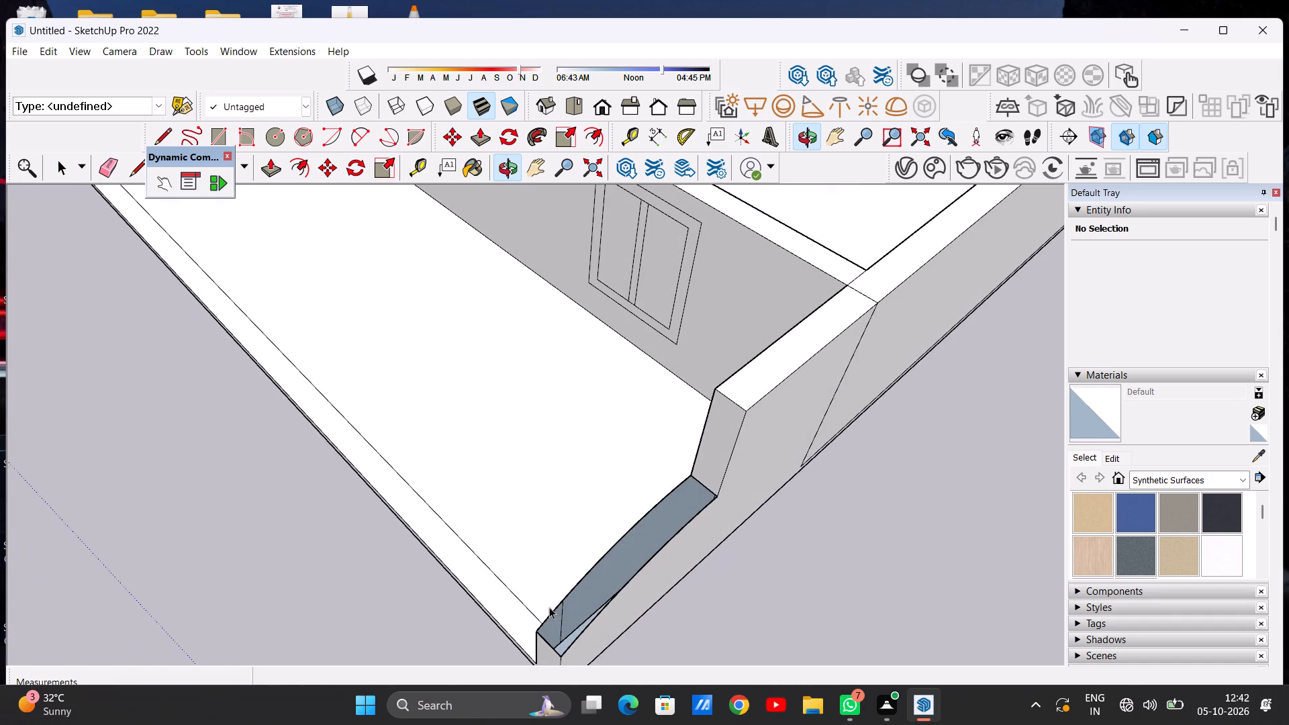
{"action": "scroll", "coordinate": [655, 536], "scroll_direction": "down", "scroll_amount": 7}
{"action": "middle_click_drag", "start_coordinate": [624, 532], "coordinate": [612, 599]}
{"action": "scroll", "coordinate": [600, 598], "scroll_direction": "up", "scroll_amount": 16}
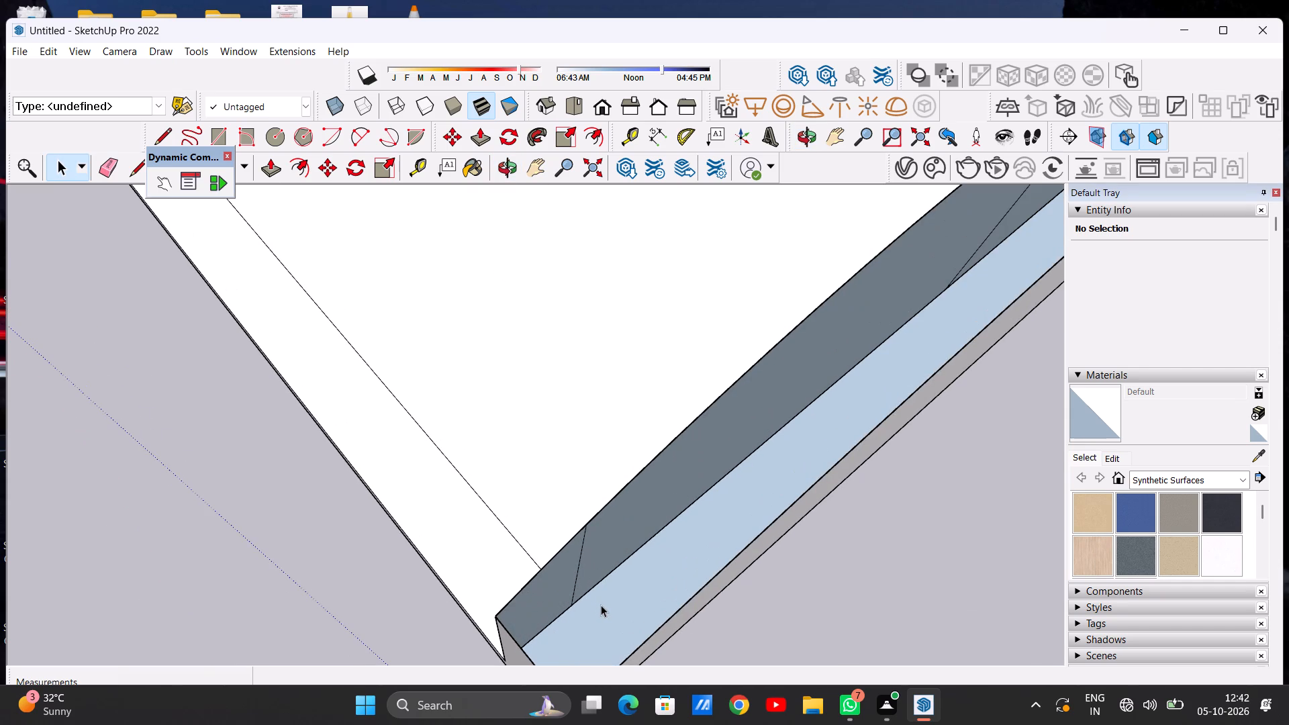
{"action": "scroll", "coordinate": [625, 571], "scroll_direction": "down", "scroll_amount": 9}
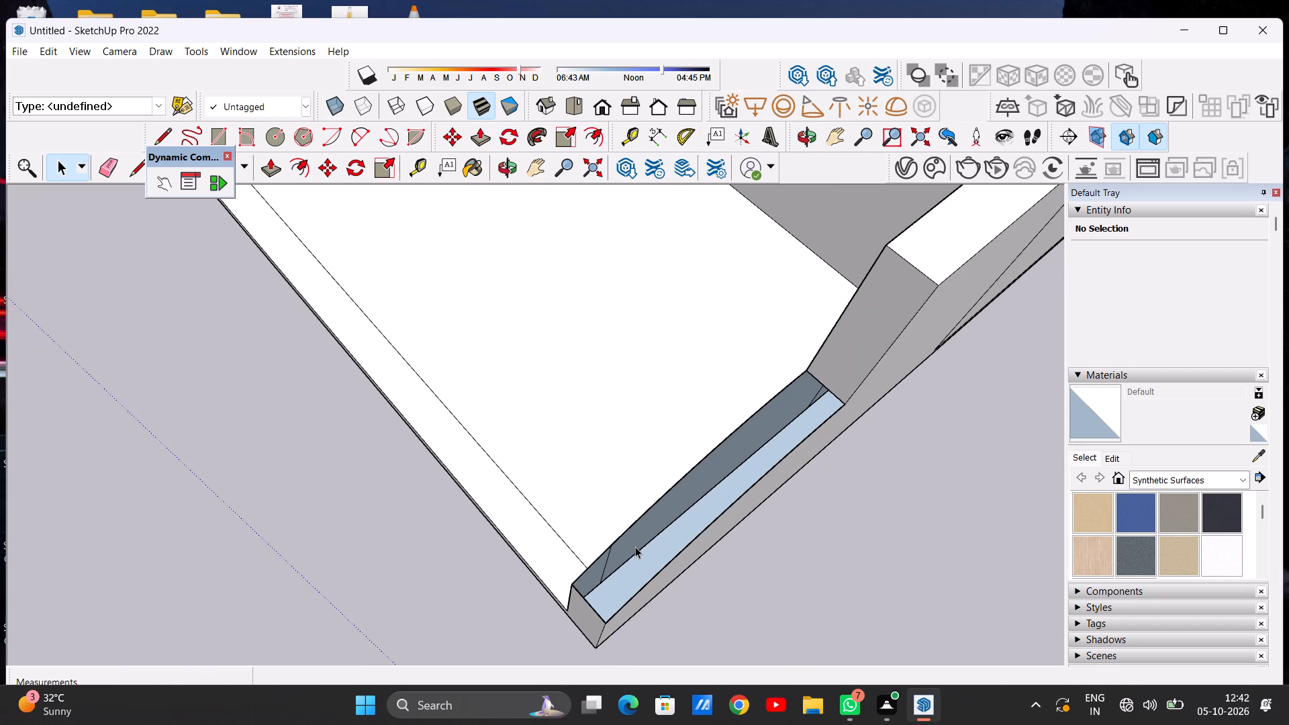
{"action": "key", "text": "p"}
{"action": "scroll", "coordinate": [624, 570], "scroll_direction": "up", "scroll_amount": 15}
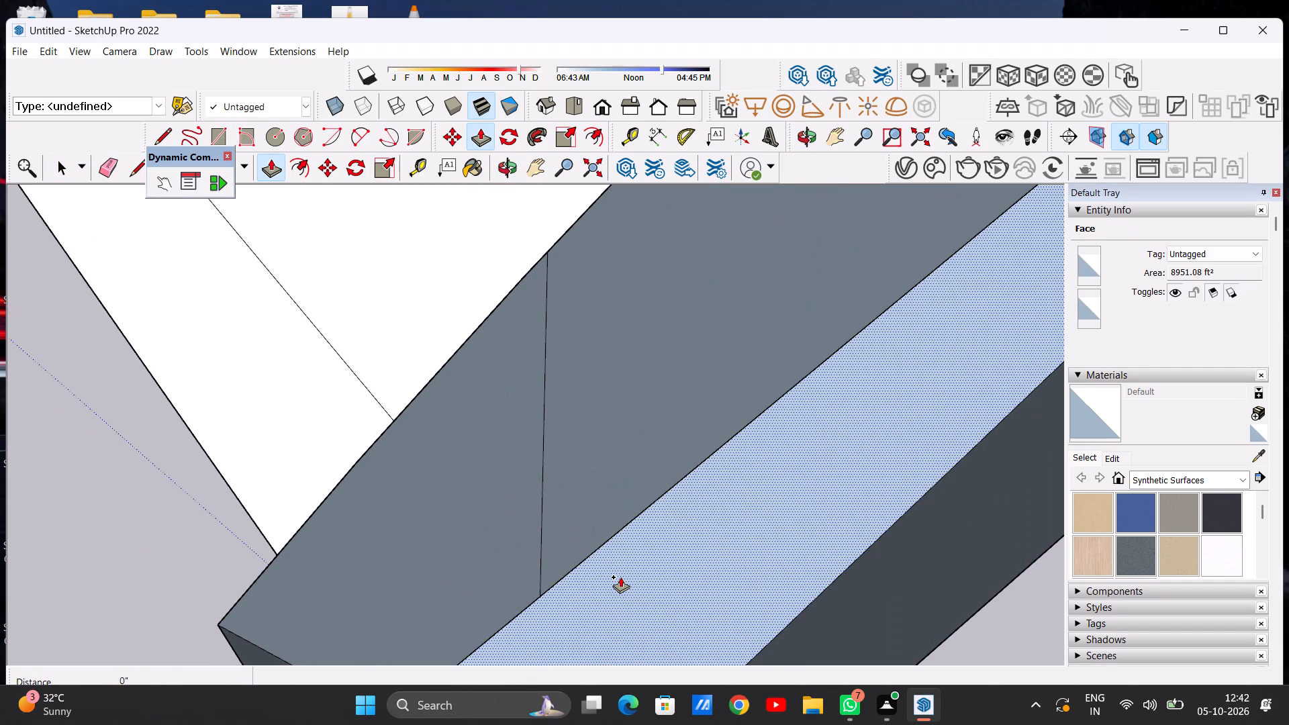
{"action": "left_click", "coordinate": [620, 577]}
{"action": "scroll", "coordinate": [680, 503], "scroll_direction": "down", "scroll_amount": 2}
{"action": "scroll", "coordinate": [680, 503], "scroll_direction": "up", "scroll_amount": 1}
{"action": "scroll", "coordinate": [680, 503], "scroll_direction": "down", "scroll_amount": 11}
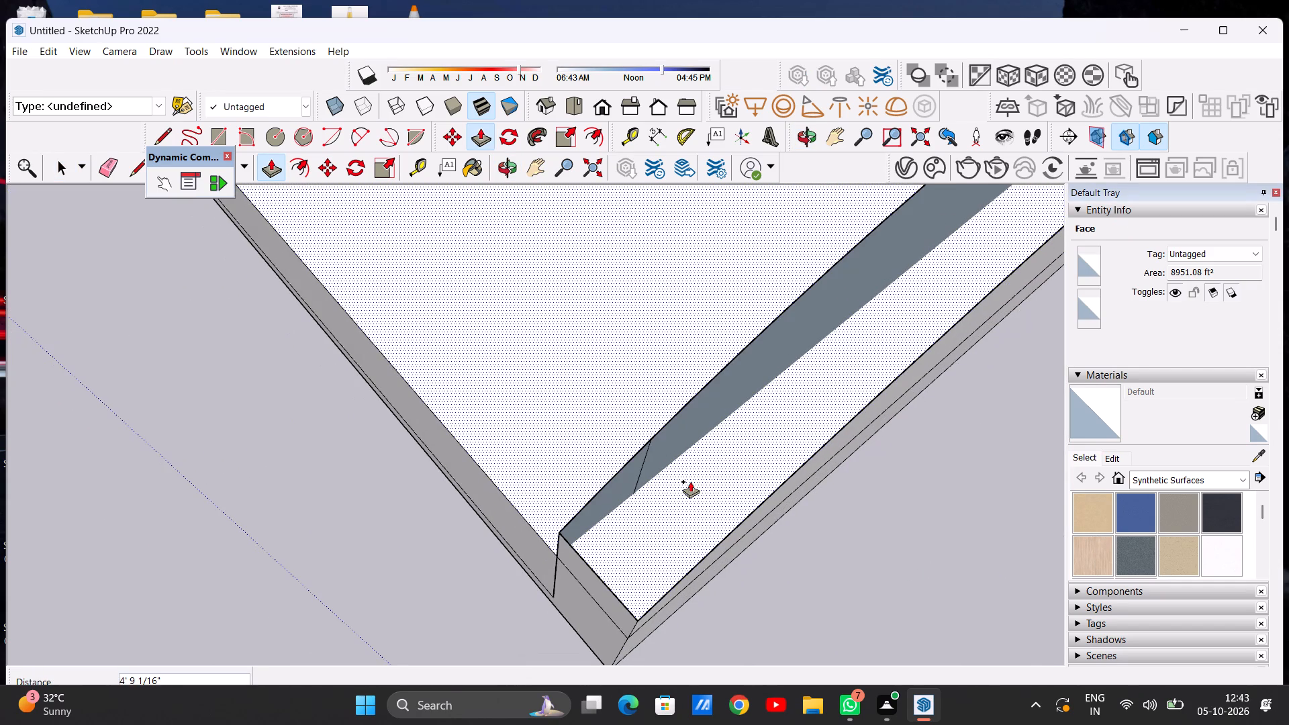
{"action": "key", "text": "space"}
Examine the low front side wall's open arched top and hollow interior from the outer side and from above.
{"action": "scroll", "coordinate": [700, 534], "scroll_direction": "down", "scroll_amount": 8}
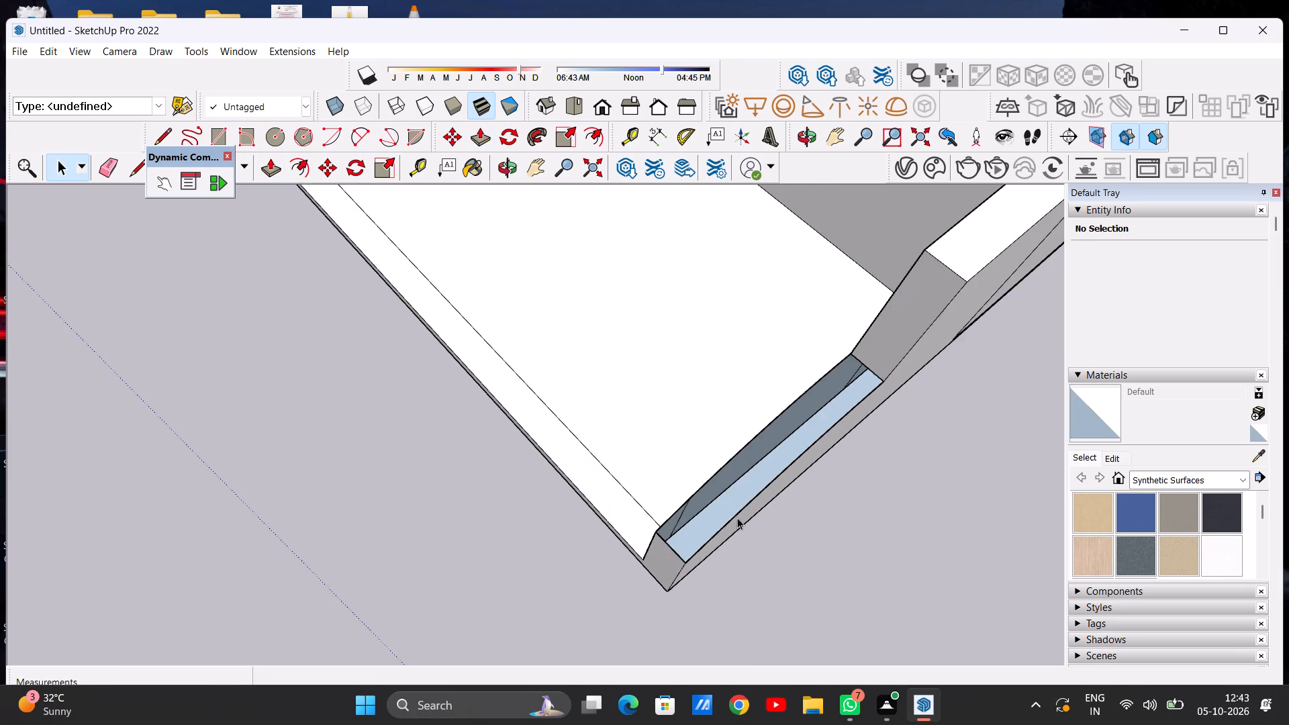
{"action": "scroll", "coordinate": [737, 518], "scroll_direction": "down", "scroll_amount": 4}
{"action": "middle_click_drag", "start_coordinate": [675, 554], "coordinate": [892, 318]}
{"action": "scroll", "coordinate": [871, 475], "scroll_direction": "up", "scroll_amount": 1}
{"action": "scroll", "coordinate": [832, 333], "scroll_direction": "down", "scroll_amount": 6}
{"action": "middle_click_drag", "start_coordinate": [813, 344], "coordinate": [777, 324]}
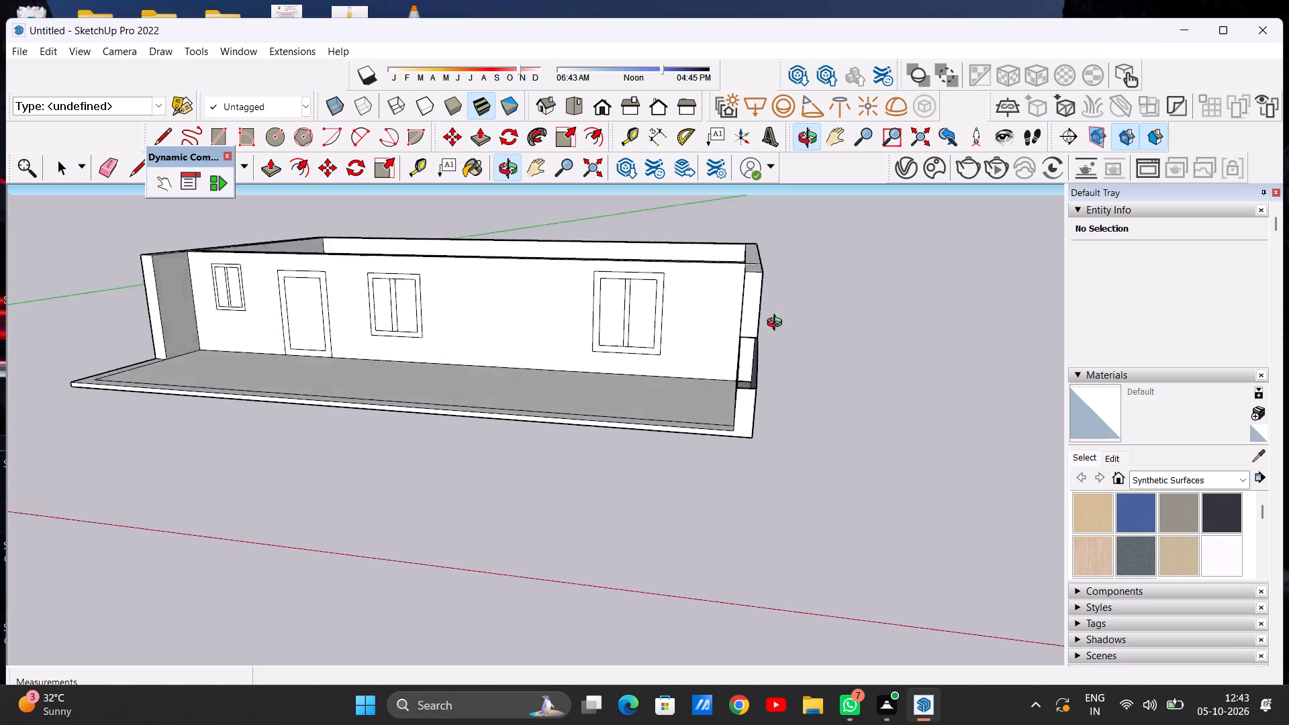
{"action": "middle_click_drag", "start_coordinate": [777, 324], "coordinate": [522, 281]}
{"action": "scroll", "coordinate": [513, 348], "scroll_direction": "up", "scroll_amount": 6}
{"action": "scroll", "coordinate": [846, 338], "scroll_direction": "down", "scroll_amount": 6}
{"action": "scroll", "coordinate": [777, 339], "scroll_direction": "up", "scroll_amount": 1}
{"action": "middle_click_drag", "start_coordinate": [767, 337], "coordinate": [748, 338]}
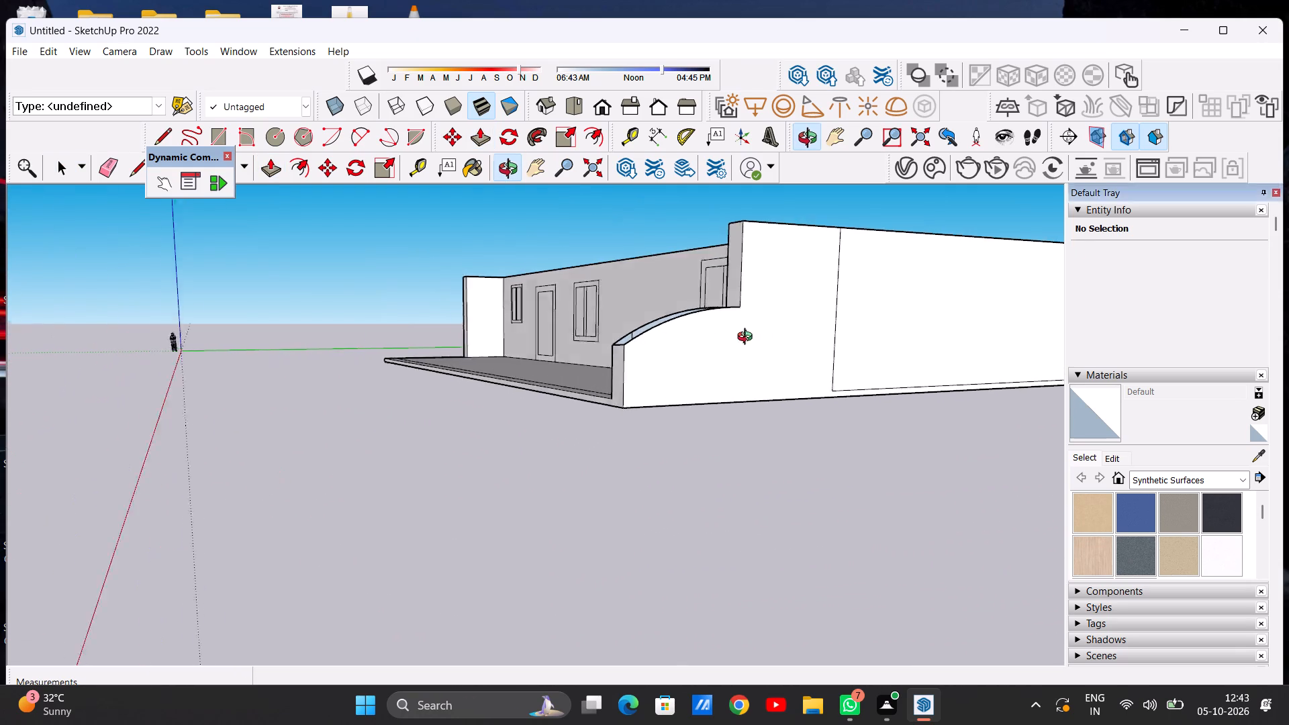
{"action": "middle_click_drag", "start_coordinate": [748, 338], "coordinate": [846, 489]}
{"action": "scroll", "coordinate": [794, 362], "scroll_direction": "down", "scroll_amount": 4}
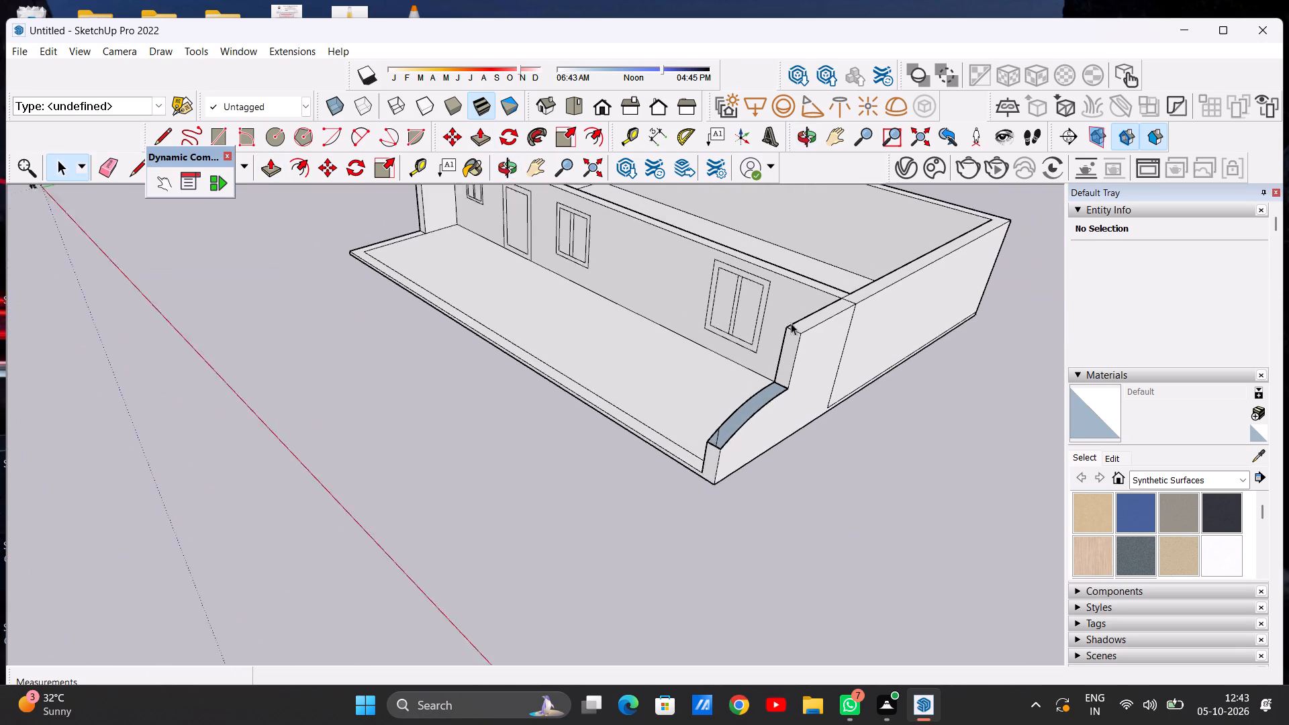
{"action": "scroll", "coordinate": [791, 323], "scroll_direction": "down", "scroll_amount": 3}
{"action": "middle_click_drag", "start_coordinate": [720, 405], "coordinate": [770, 524]}
{"action": "scroll", "coordinate": [755, 498], "scroll_direction": "up", "scroll_amount": 16}
{"action": "scroll", "coordinate": [759, 458], "scroll_direction": "down", "scroll_amount": 8}
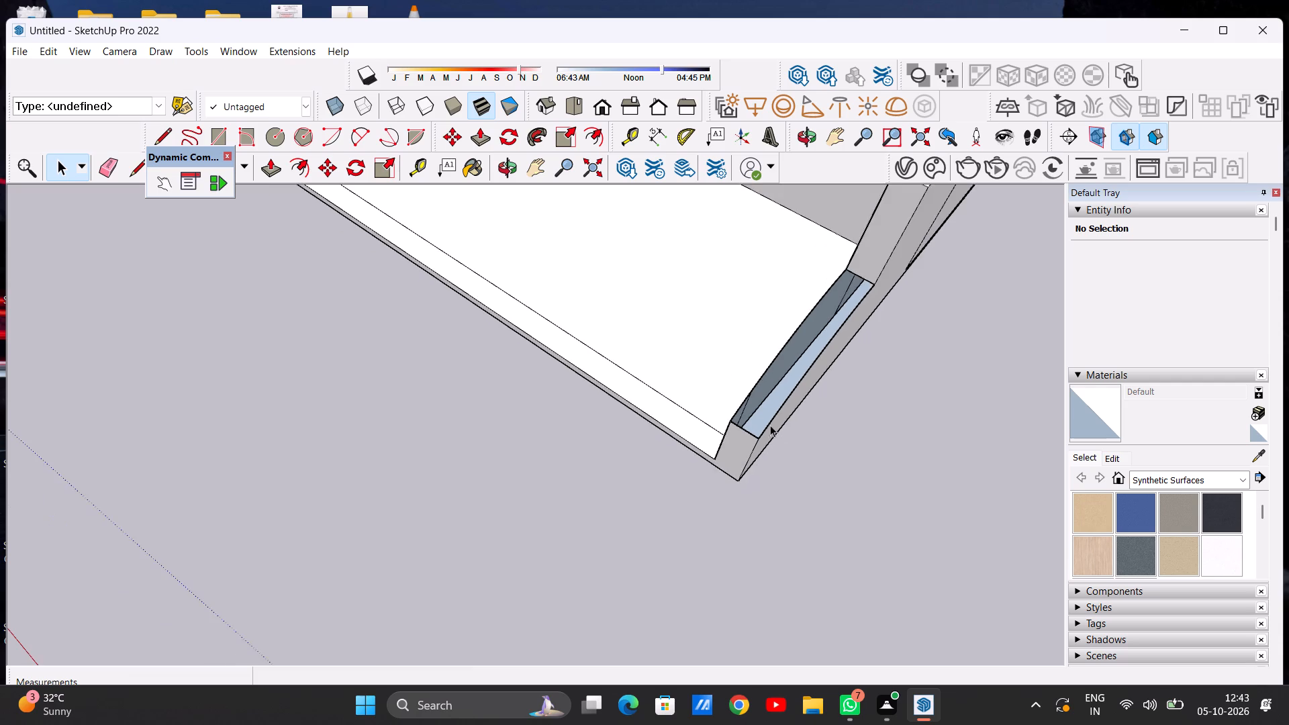
{"action": "scroll", "coordinate": [721, 416], "scroll_direction": "up", "scroll_amount": 10}
{"action": "scroll", "coordinate": [728, 416], "scroll_direction": "down", "scroll_amount": 15}
{"action": "middle_click_drag", "start_coordinate": [824, 434], "coordinate": [733, 260]}
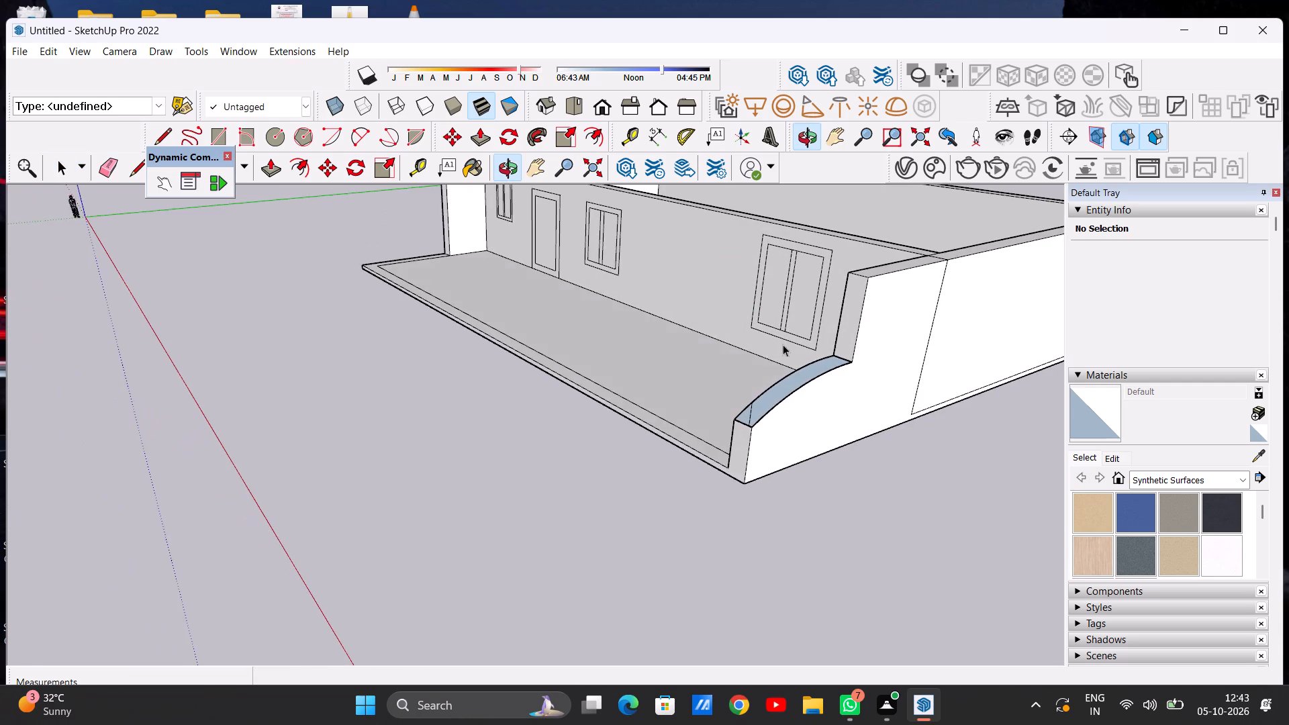
Examine the low wall's arched opening, its front corner and its junction with the taller side wall from the outer side and above.
{"action": "scroll", "coordinate": [865, 370], "scroll_direction": "down", "scroll_amount": 5}
{"action": "middle_click_drag", "start_coordinate": [877, 402], "coordinate": [697, 367]}
{"action": "scroll", "coordinate": [933, 352], "scroll_direction": "down", "scroll_amount": 3}
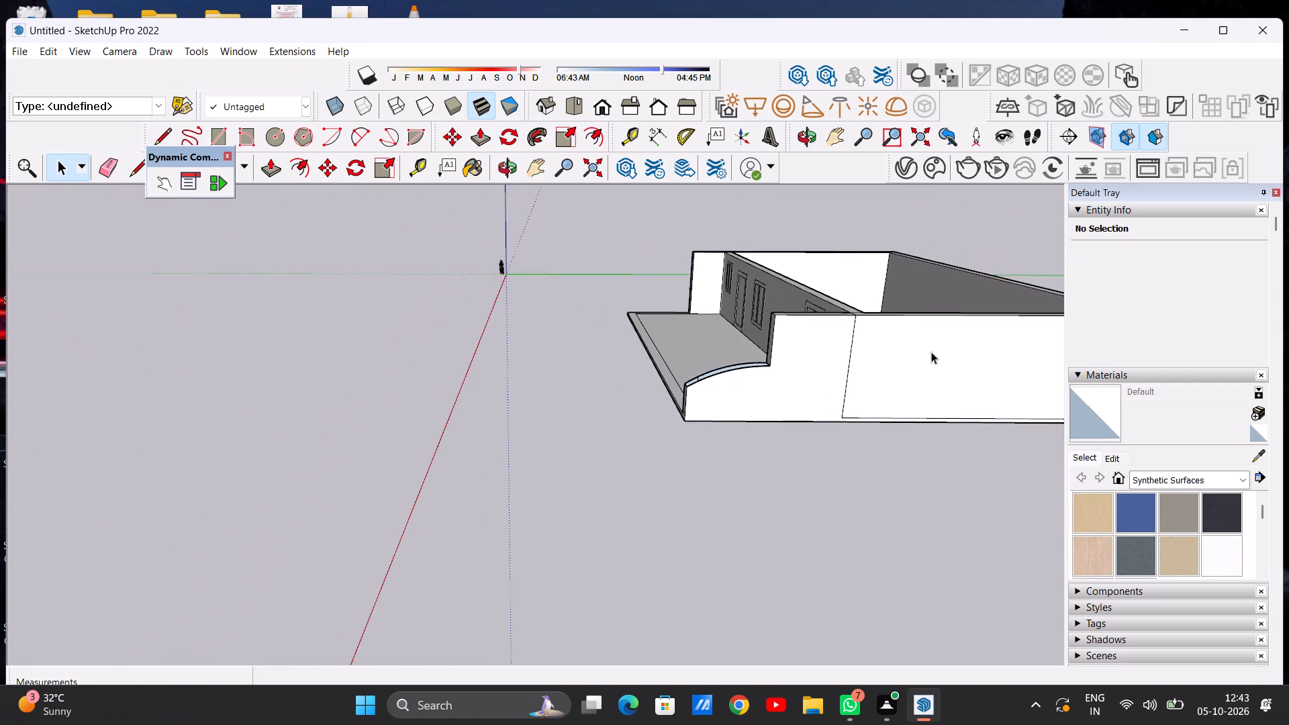
{"action": "scroll", "coordinate": [931, 352], "scroll_direction": "down", "scroll_amount": 2}
{"action": "scroll", "coordinate": [723, 367], "scroll_direction": "up", "scroll_amount": 9}
{"action": "scroll", "coordinate": [804, 377], "scroll_direction": "down", "scroll_amount": 8}
{"action": "middle_click_drag", "start_coordinate": [840, 376], "coordinate": [821, 531]}
{"action": "scroll", "coordinate": [852, 453], "scroll_direction": "down", "scroll_amount": 5}
{"action": "middle_click_drag", "start_coordinate": [810, 456], "coordinate": [820, 565]}
{"action": "scroll", "coordinate": [814, 495], "scroll_direction": "up", "scroll_amount": 9}
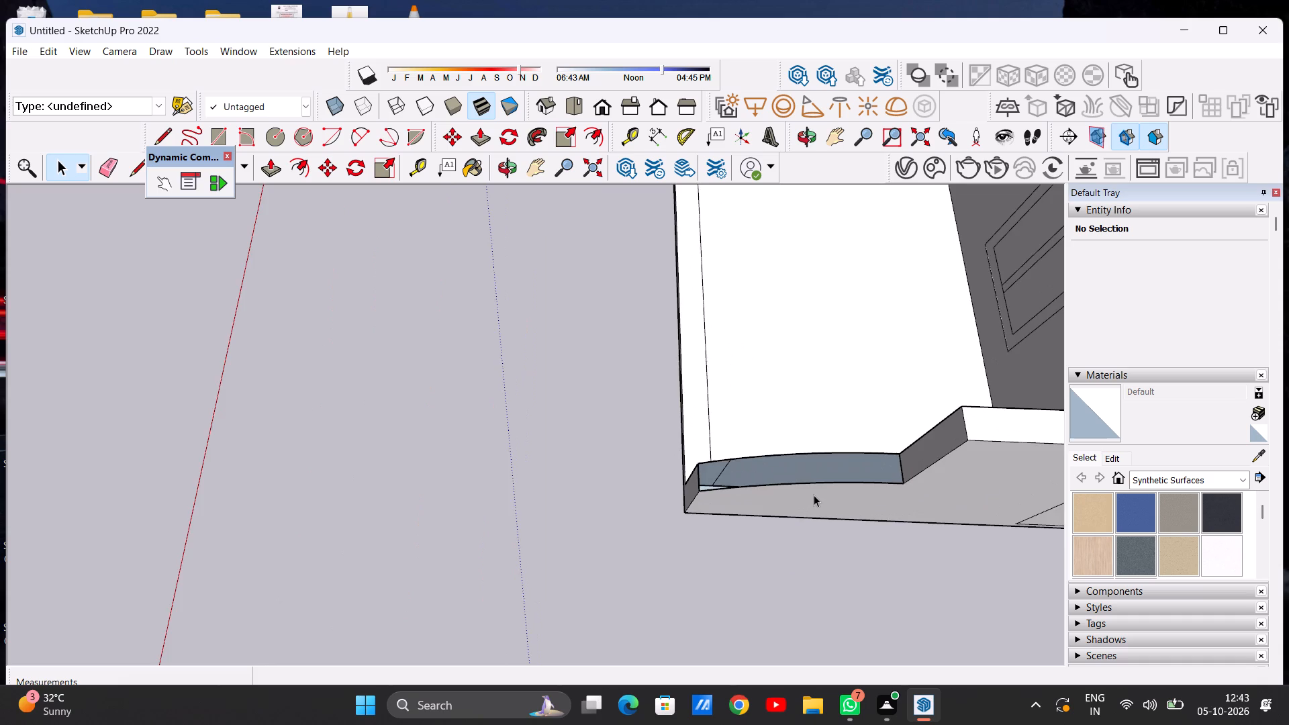
{"action": "scroll", "coordinate": [814, 495], "scroll_direction": "up", "scroll_amount": 6}
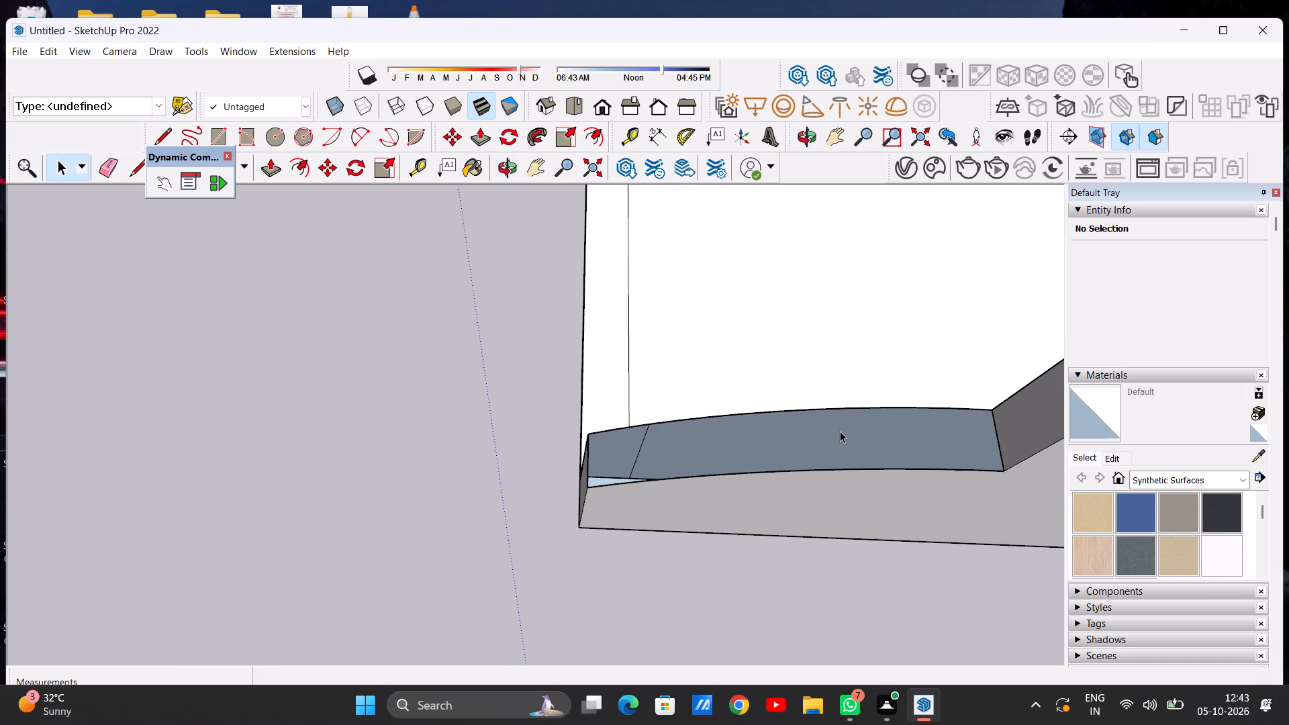
{"action": "scroll", "coordinate": [855, 412], "scroll_direction": "down", "scroll_amount": 10}
{"action": "middle_click_drag", "start_coordinate": [914, 485], "coordinate": [911, 472]}
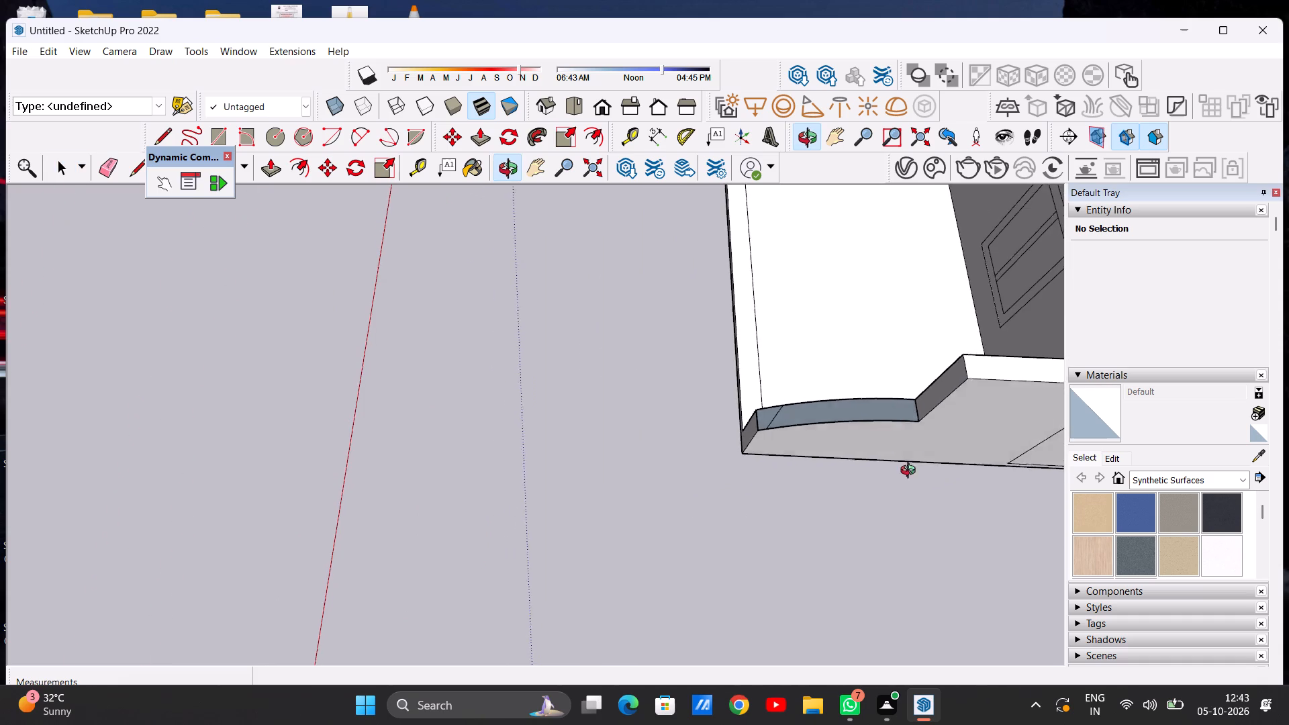
{"action": "middle_click_drag", "start_coordinate": [911, 472], "coordinate": [924, 216]}
{"action": "middle_click_drag", "start_coordinate": [917, 438], "coordinate": [924, 461]}
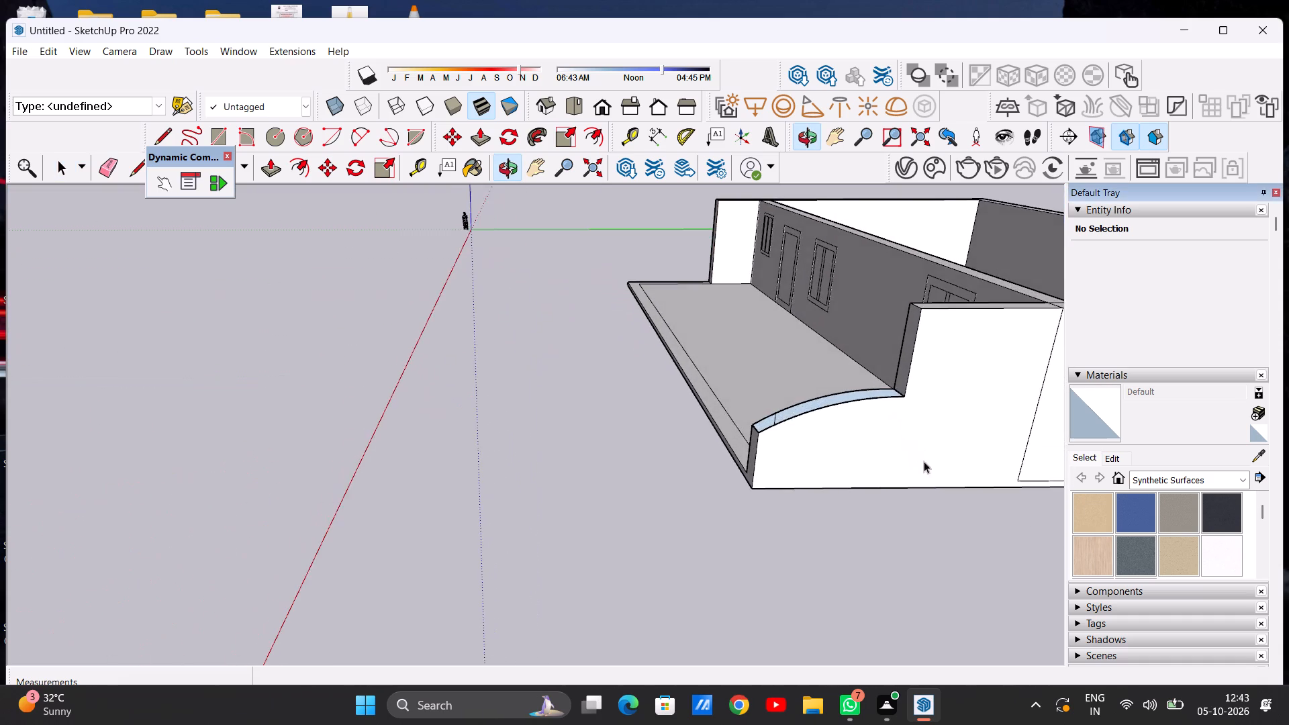
{"action": "scroll", "coordinate": [865, 409], "scroll_direction": "down", "scroll_amount": 5}
{"action": "middle_click_drag", "start_coordinate": [771, 434], "coordinate": [1014, 496]}
{"action": "scroll", "coordinate": [820, 318], "scroll_direction": "up", "scroll_amount": 7}
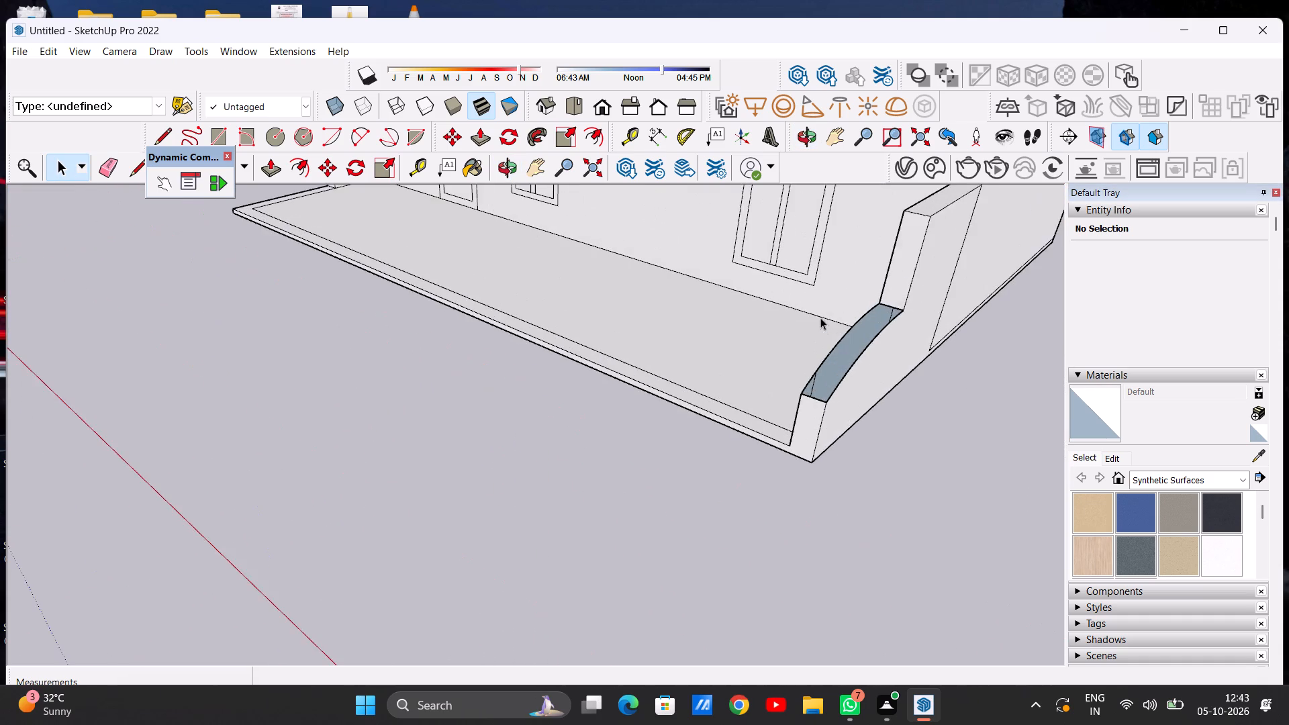
{"action": "scroll", "coordinate": [824, 334], "scroll_direction": "down", "scroll_amount": 7}
{"action": "middle_click_drag", "start_coordinate": [824, 336], "coordinate": [821, 451]}
{"action": "scroll", "coordinate": [851, 444], "scroll_direction": "up", "scroll_amount": 8}
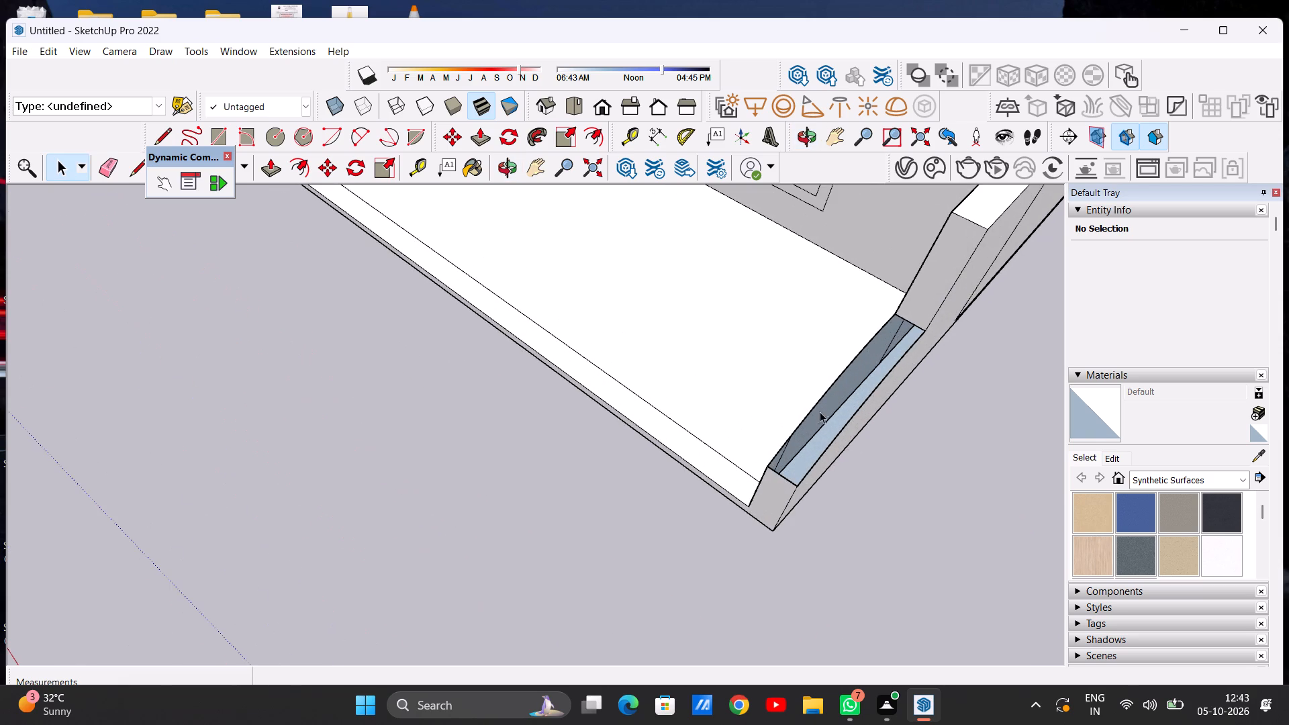
{"action": "scroll", "coordinate": [822, 407], "scroll_direction": "down", "scroll_amount": 4}
{"action": "scroll", "coordinate": [818, 410], "scroll_direction": "up", "scroll_amount": 1}
{"action": "scroll", "coordinate": [818, 416], "scroll_direction": "down", "scroll_amount": 5}
{"action": "middle_click_drag", "start_coordinate": [825, 432], "coordinate": [767, 528]}
{"action": "scroll", "coordinate": [812, 470], "scroll_direction": "up", "scroll_amount": 3}
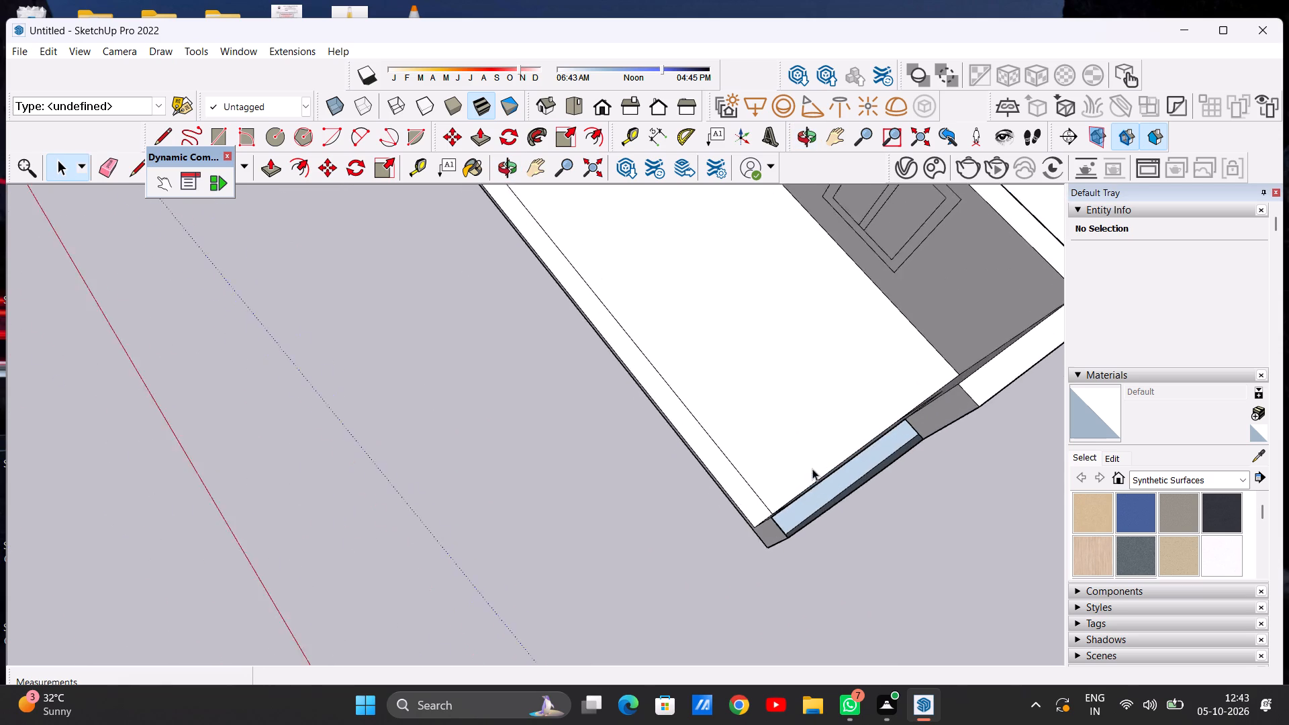
{"action": "scroll", "coordinate": [812, 469], "scroll_direction": "up", "scroll_amount": 12}
{"action": "scroll", "coordinate": [755, 432], "scroll_direction": "down", "scroll_amount": 19}
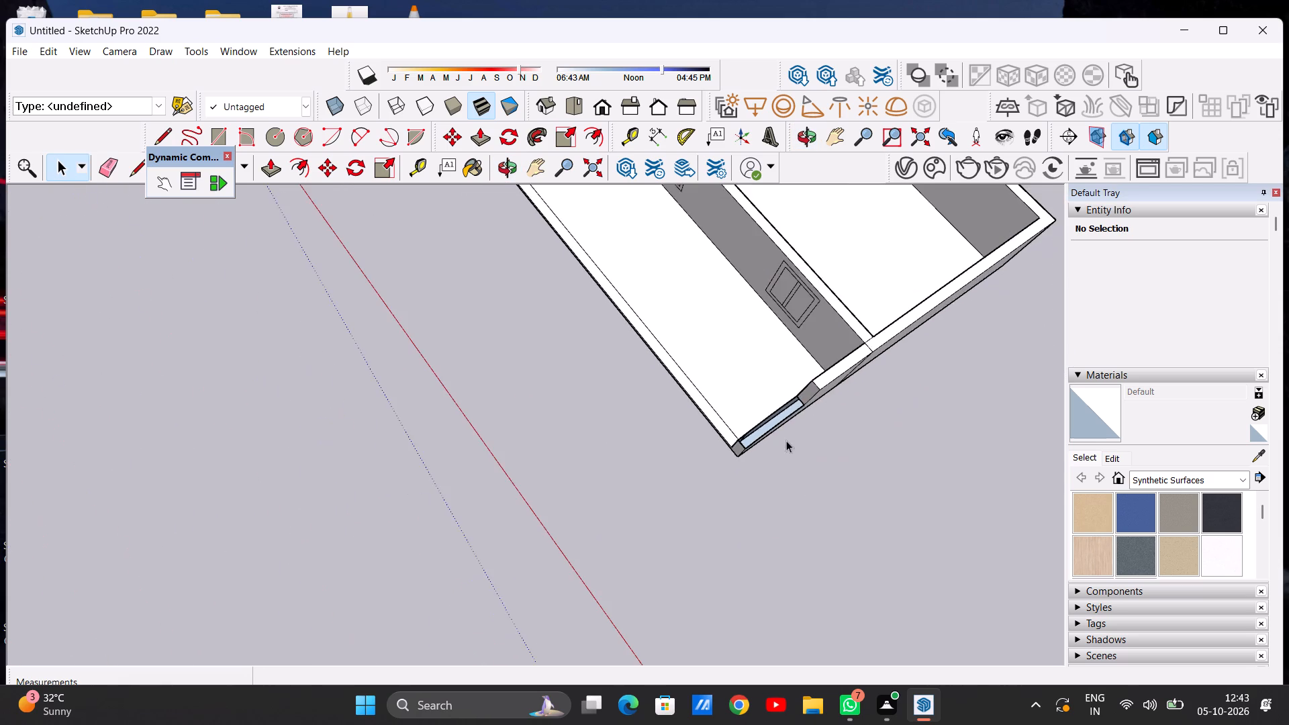
Examine the whole building and how the arched front side wall sits against the slab and taller side wall.
{"action": "middle_click_drag", "start_coordinate": [810, 487], "coordinate": [782, 311]}
{"action": "middle_click_drag", "start_coordinate": [808, 481], "coordinate": [792, 344]}
{"action": "scroll", "coordinate": [801, 371], "scroll_direction": "down", "scroll_amount": 6}
{"action": "middle_click_drag", "start_coordinate": [999, 424], "coordinate": [799, 409]}
{"action": "scroll", "coordinate": [846, 413], "scroll_direction": "down", "scroll_amount": 5}
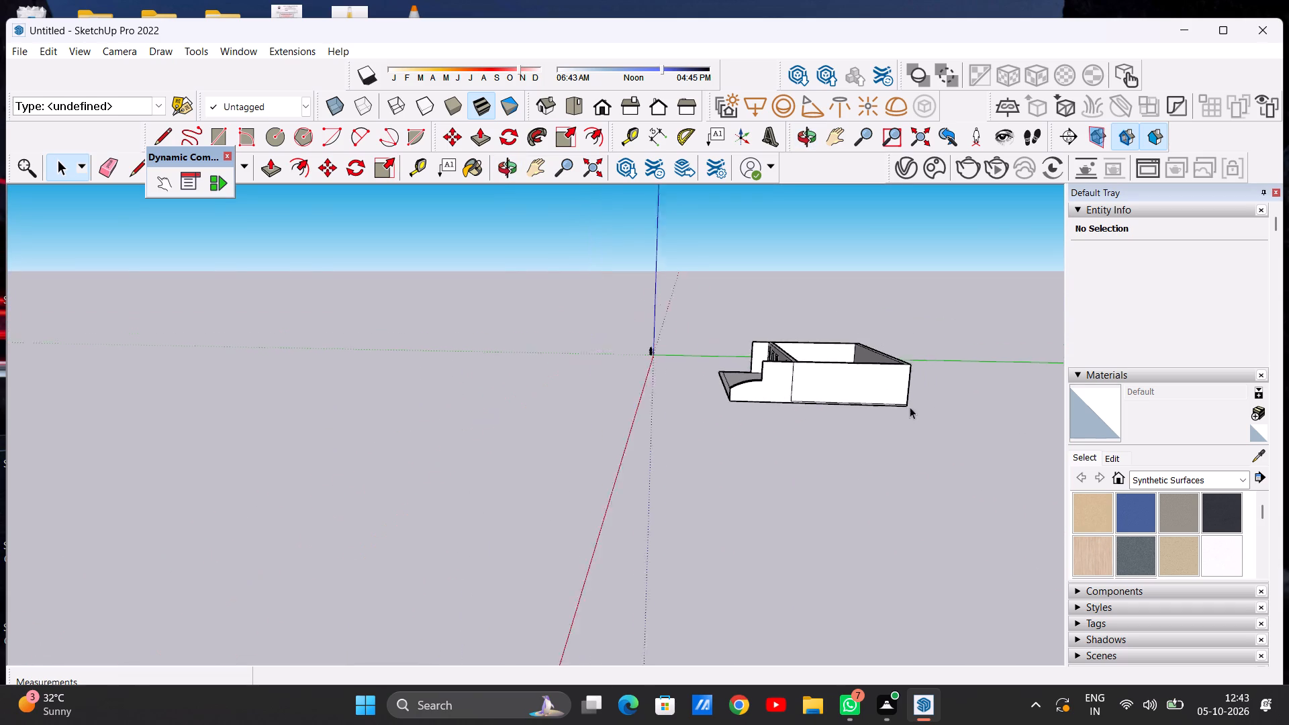
{"action": "scroll", "coordinate": [910, 407], "scroll_direction": "down", "scroll_amount": 2}
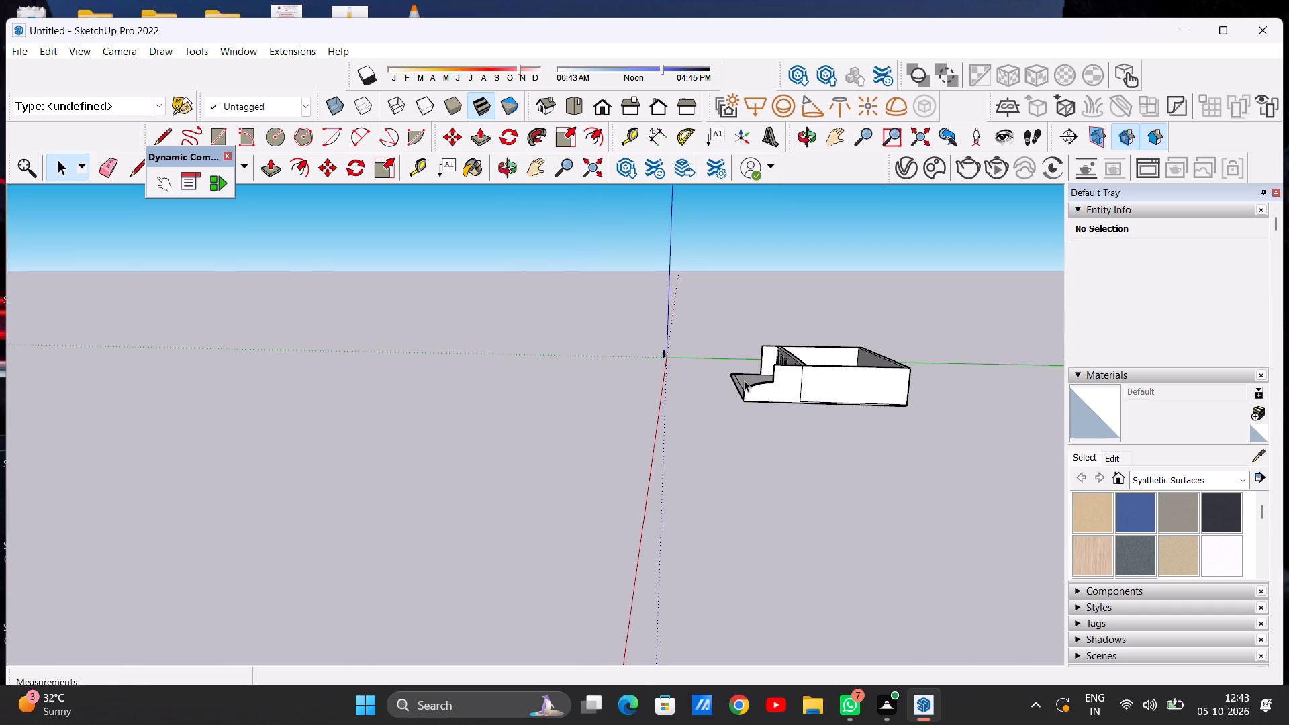
{"action": "scroll", "coordinate": [745, 377], "scroll_direction": "up", "scroll_amount": 10}
{"action": "scroll", "coordinate": [746, 387], "scroll_direction": "down", "scroll_amount": 1}
{"action": "scroll", "coordinate": [746, 387], "scroll_direction": "up", "scroll_amount": 2}
{"action": "scroll", "coordinate": [746, 387], "scroll_direction": "down", "scroll_amount": 1}
{"action": "scroll", "coordinate": [746, 387], "scroll_direction": "up", "scroll_amount": 3}
{"action": "scroll", "coordinate": [746, 387], "scroll_direction": "down", "scroll_amount": 12}
{"action": "middle_click_drag", "start_coordinate": [739, 391], "coordinate": [837, 409]}
{"action": "scroll", "coordinate": [743, 379], "scroll_direction": "up", "scroll_amount": 5}
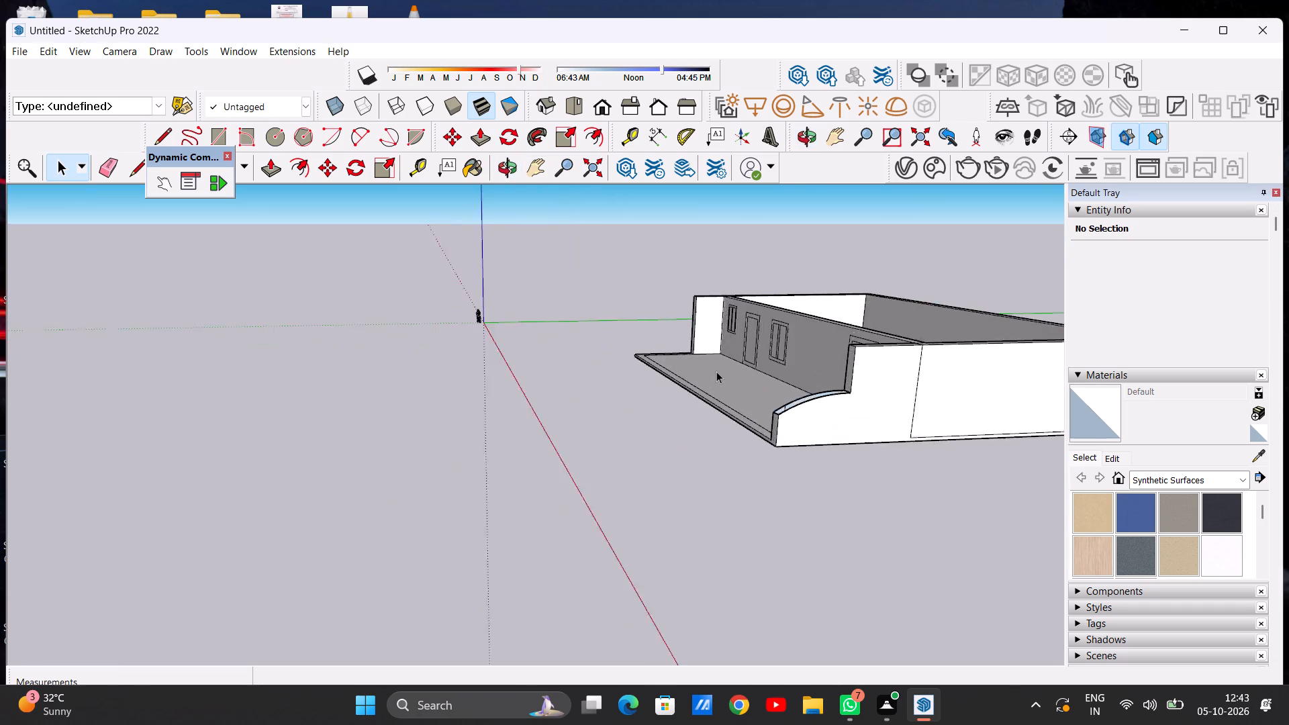
{"action": "scroll", "coordinate": [716, 371], "scroll_direction": "up", "scroll_amount": 2}
{"action": "middle_click_drag", "start_coordinate": [753, 390], "coordinate": [753, 513]}
{"action": "scroll", "coordinate": [877, 528], "scroll_direction": "up", "scroll_amount": 6}
{"action": "scroll", "coordinate": [796, 450], "scroll_direction": "down", "scroll_amount": 10}
{"action": "scroll", "coordinate": [755, 421], "scroll_direction": "up", "scroll_amount": 1}
{"action": "scroll", "coordinate": [754, 421], "scroll_direction": "down", "scroll_amount": 4}
{"action": "middle_click_drag", "start_coordinate": [706, 466], "coordinate": [805, 551]}
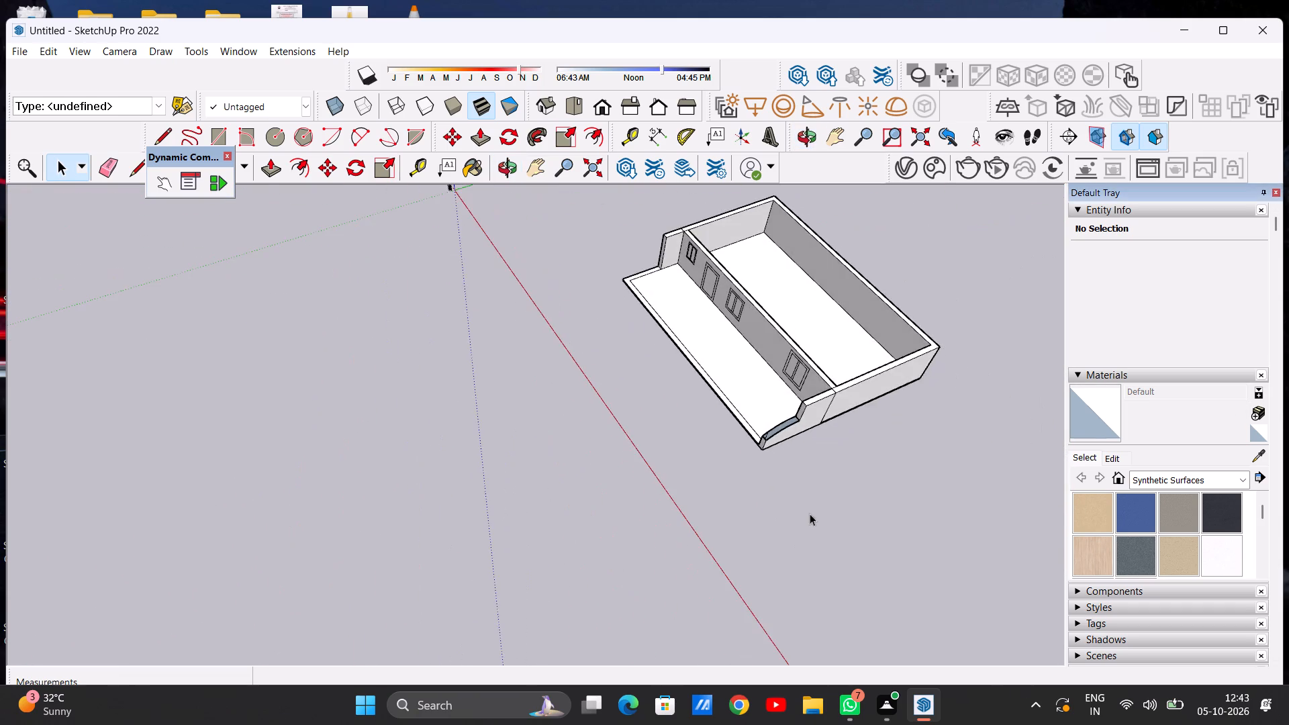
{"action": "scroll", "coordinate": [777, 414], "scroll_direction": "up", "scroll_amount": 20}
{"action": "scroll", "coordinate": [777, 414], "scroll_direction": "up", "scroll_amount": 7}
{"action": "scroll", "coordinate": [700, 453], "scroll_direction": "down", "scroll_amount": 14}
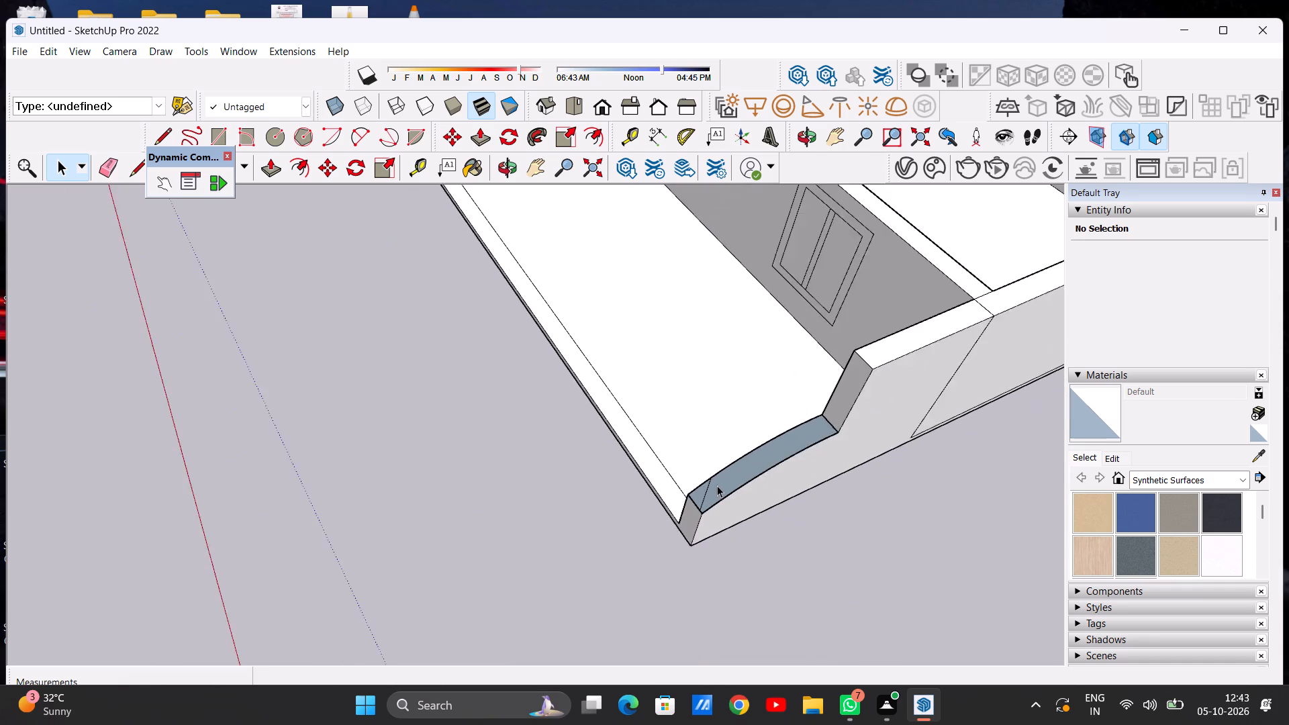
{"action": "scroll", "coordinate": [717, 485], "scroll_direction": "down", "scroll_amount": 6}
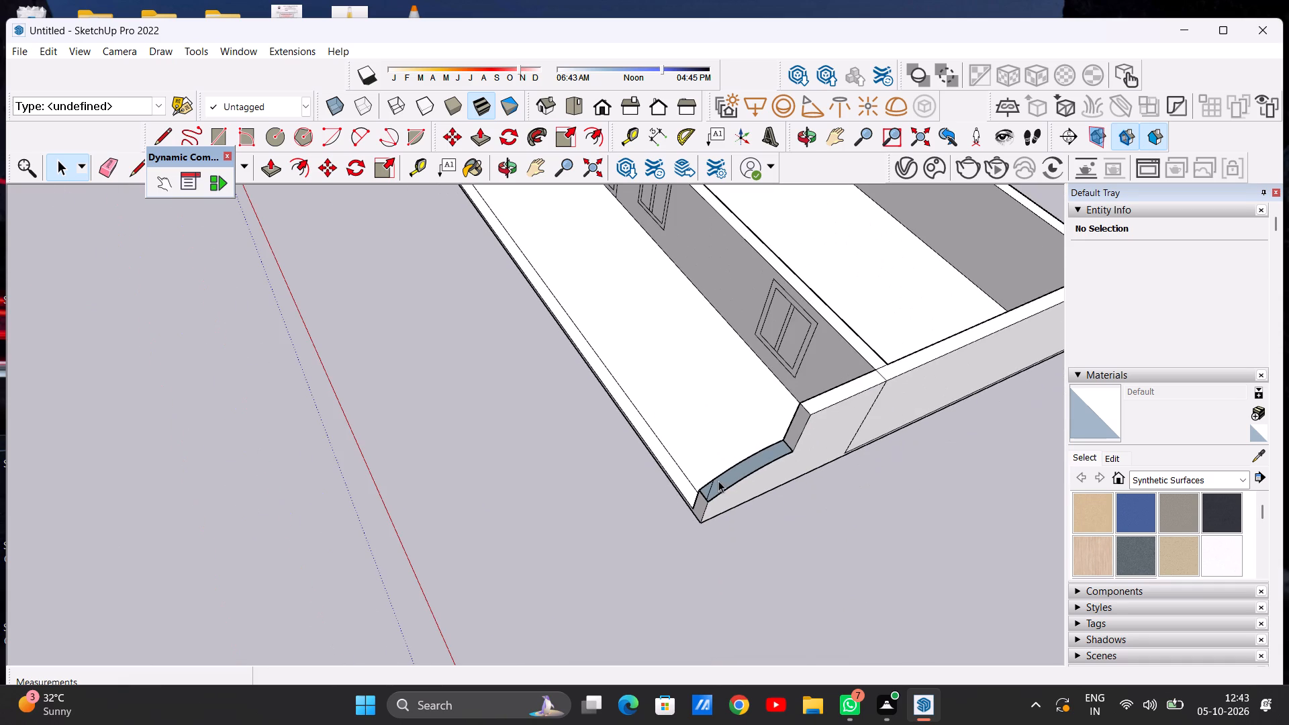
{"action": "scroll", "coordinate": [718, 481], "scroll_direction": "down", "scroll_amount": 6}
{"action": "middle_click_drag", "start_coordinate": [720, 505], "coordinate": [714, 498]}
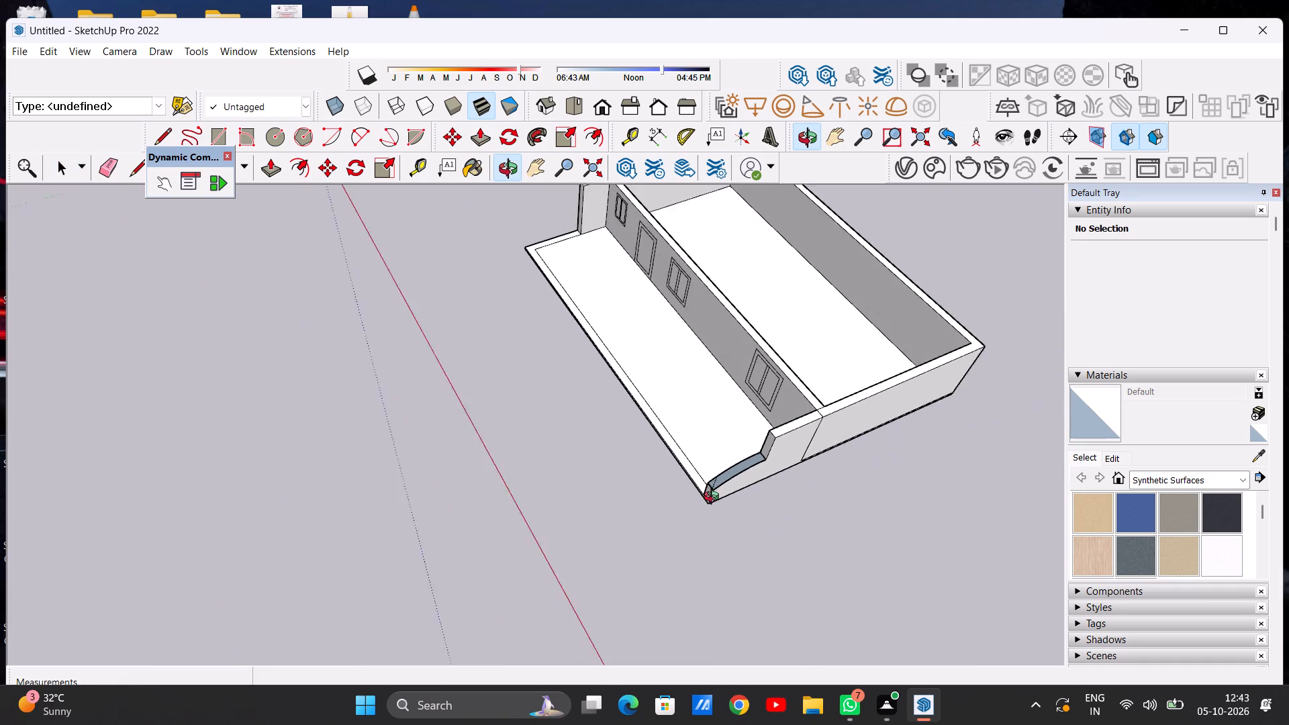
{"action": "middle_click_drag", "start_coordinate": [714, 498], "coordinate": [694, 332]}
Examine the low wall's arched gap and inner face from the outer side and the front of the building.
{"action": "scroll", "coordinate": [915, 412], "scroll_direction": "up", "scroll_amount": 13}
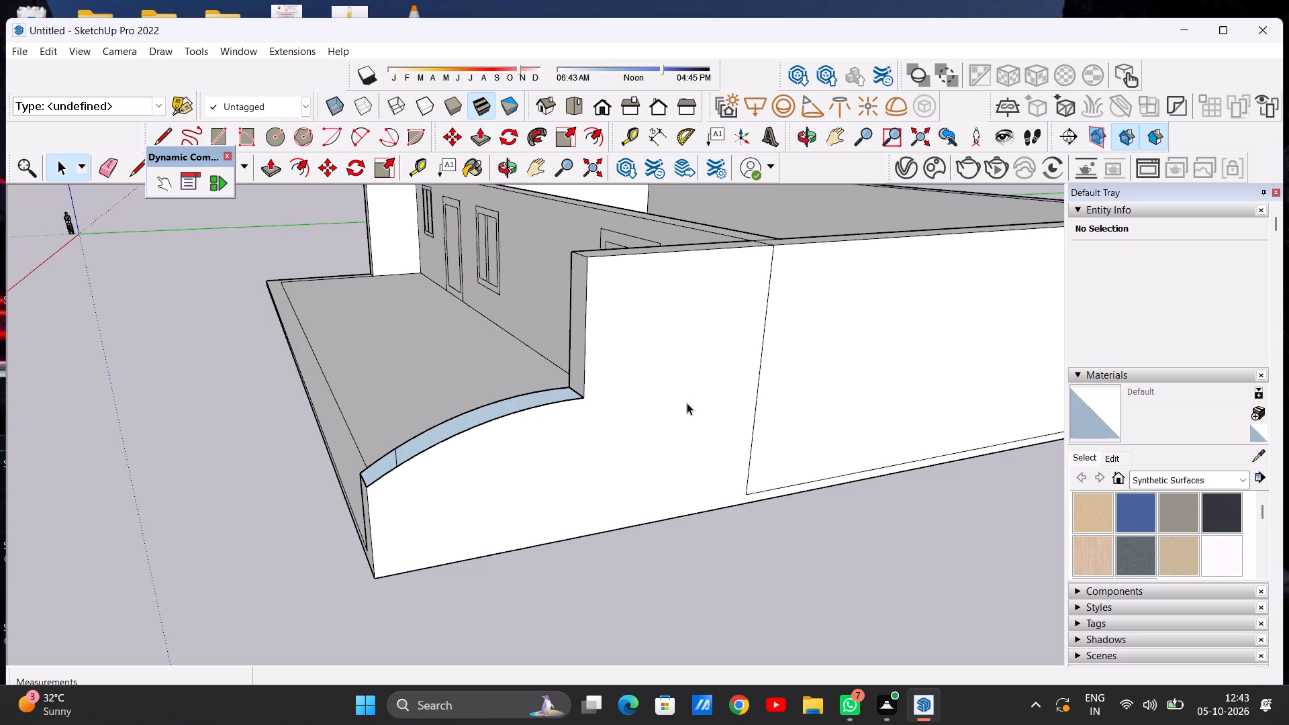
{"action": "scroll", "coordinate": [683, 397], "scroll_direction": "down", "scroll_amount": 18}
{"action": "scroll", "coordinate": [616, 424], "scroll_direction": "up", "scroll_amount": 3}
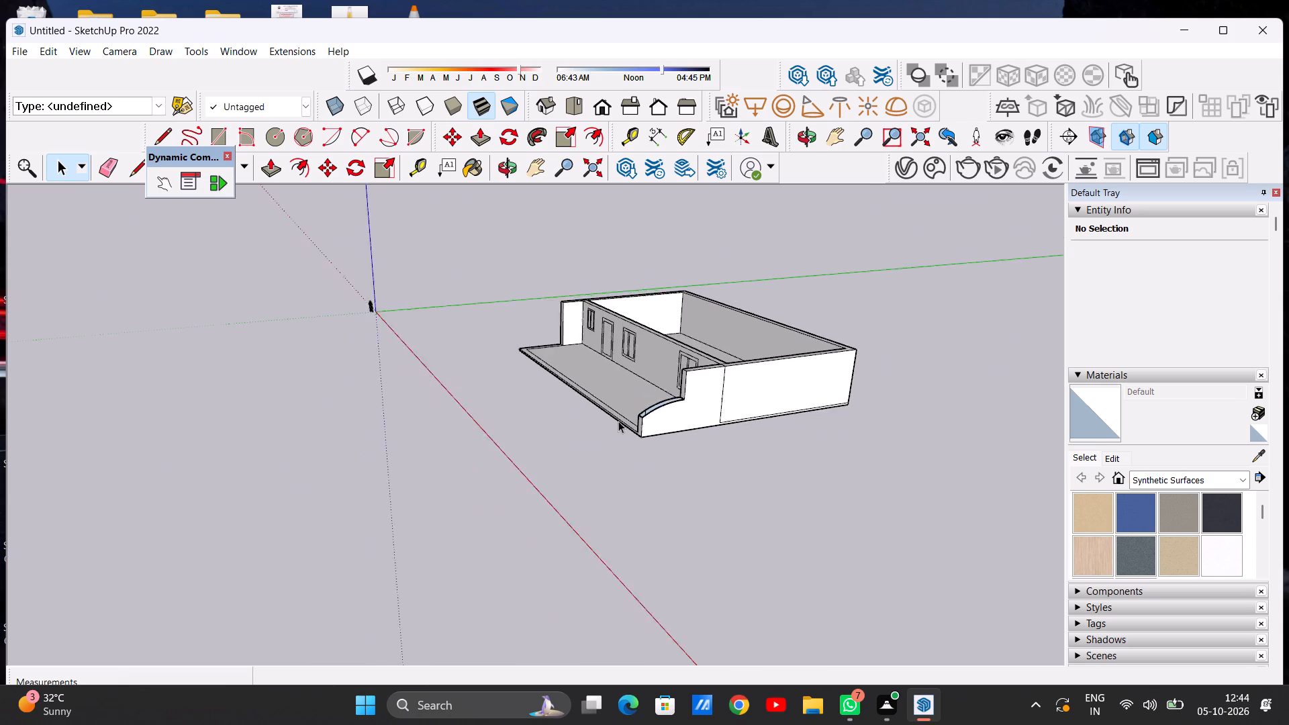
{"action": "scroll", "coordinate": [618, 421], "scroll_direction": "up", "scroll_amount": 4}
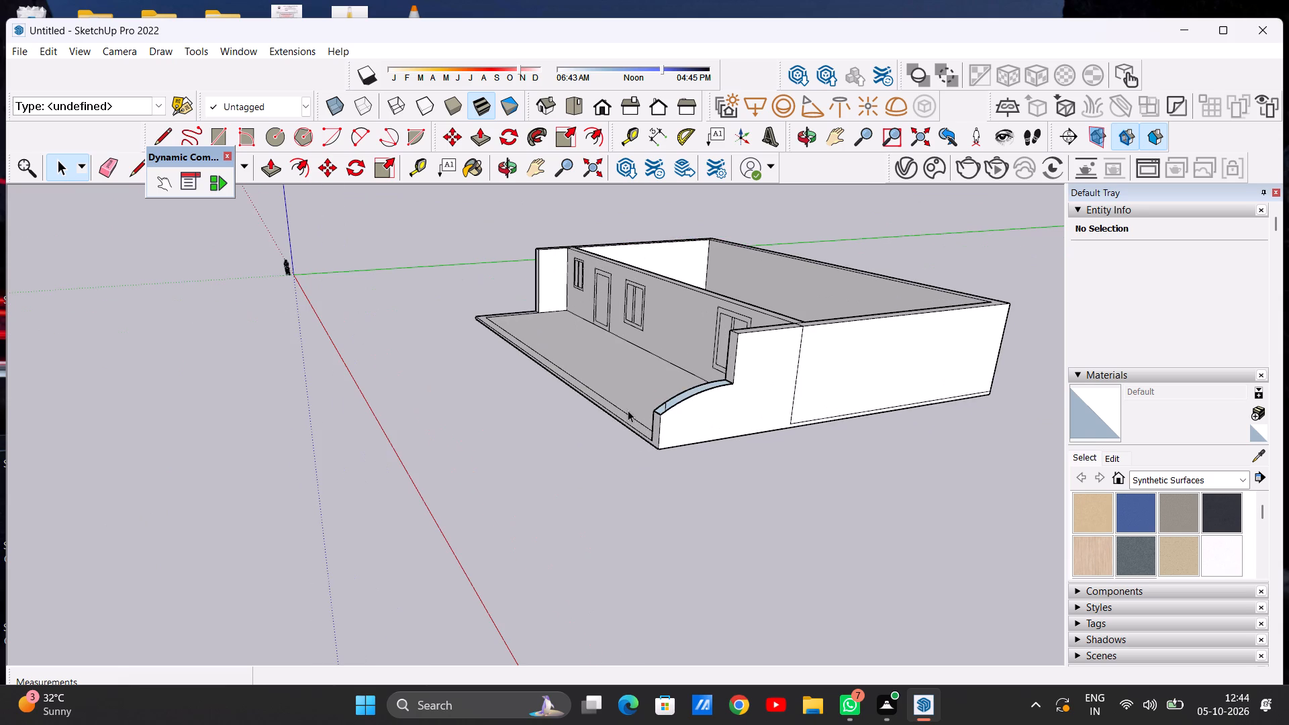
{"action": "scroll", "coordinate": [639, 407], "scroll_direction": "down", "scroll_amount": 5}
{"action": "middle_click_drag", "start_coordinate": [602, 420], "coordinate": [848, 437]}
{"action": "scroll", "coordinate": [720, 358], "scroll_direction": "up", "scroll_amount": 7}
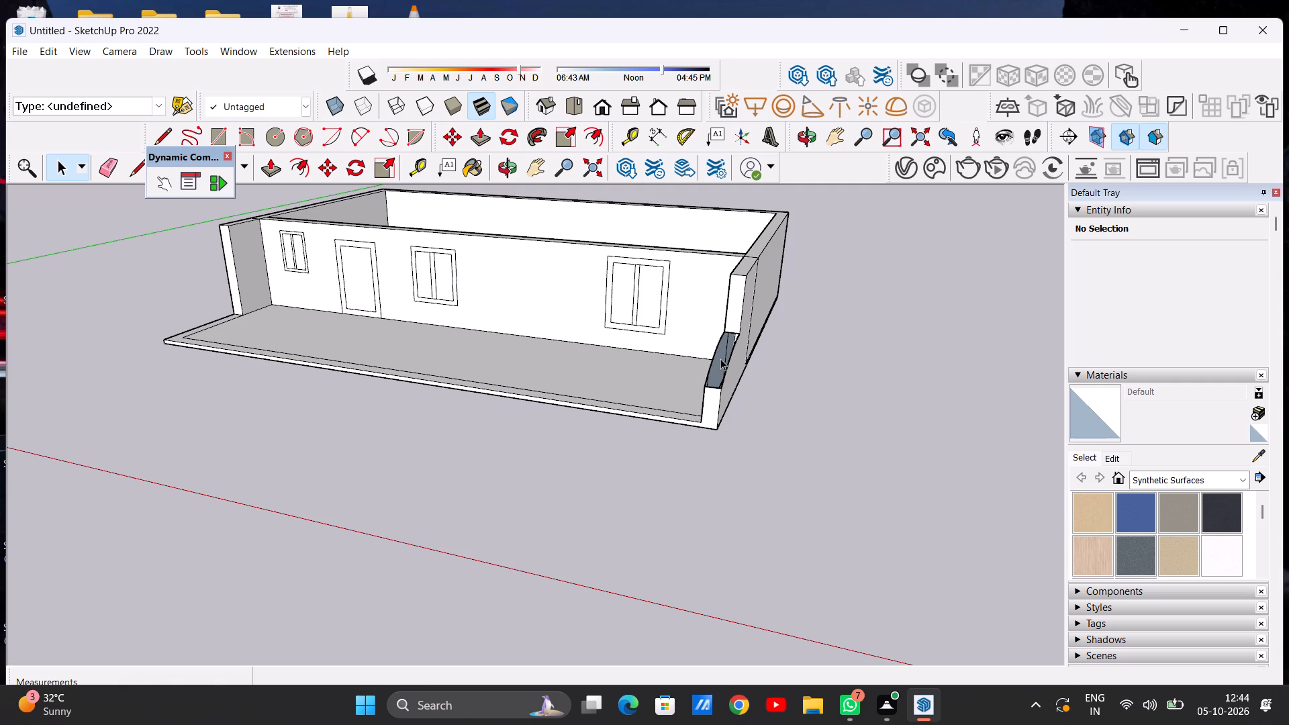
{"action": "scroll", "coordinate": [693, 375], "scroll_direction": "down", "scroll_amount": 5}
{"action": "scroll", "coordinate": [736, 348], "scroll_direction": "up", "scroll_amount": 9}
{"action": "middle_click_drag", "start_coordinate": [659, 406], "coordinate": [762, 385]}
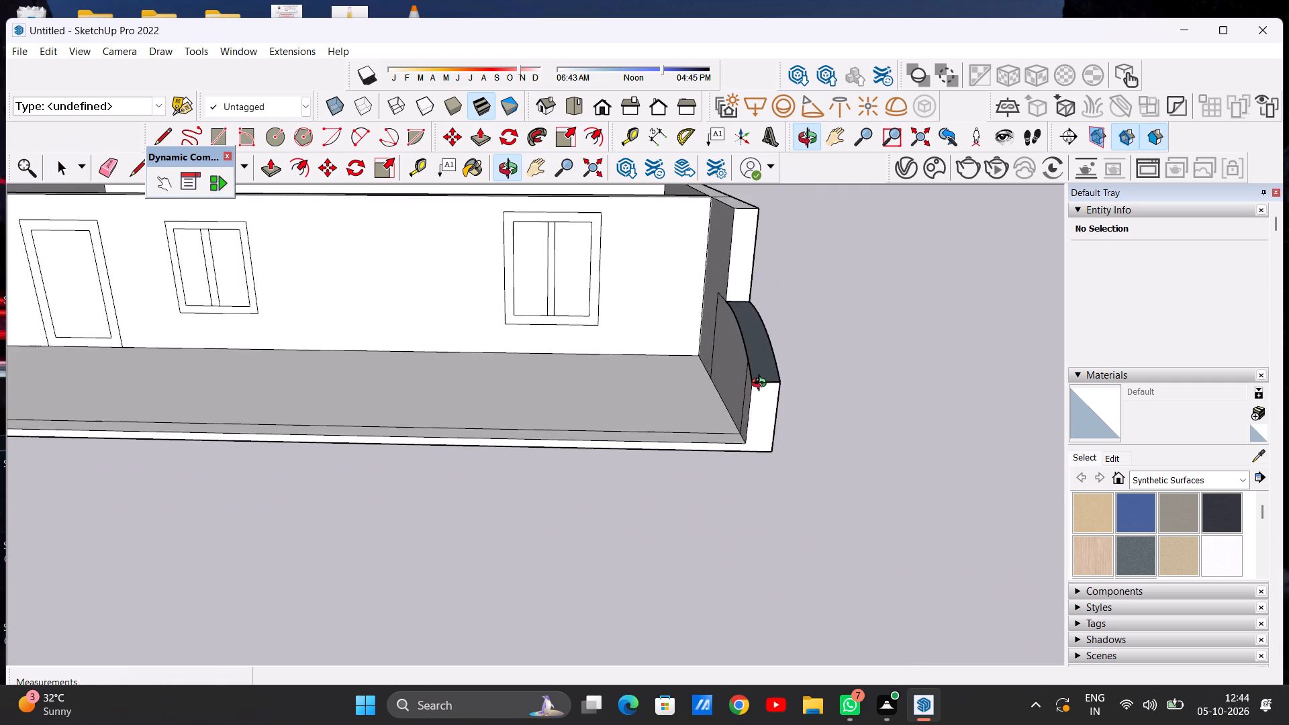
{"action": "middle_click_drag", "start_coordinate": [762, 385], "coordinate": [763, 377]}
{"action": "middle_click_drag", "start_coordinate": [763, 354], "coordinate": [670, 403]}
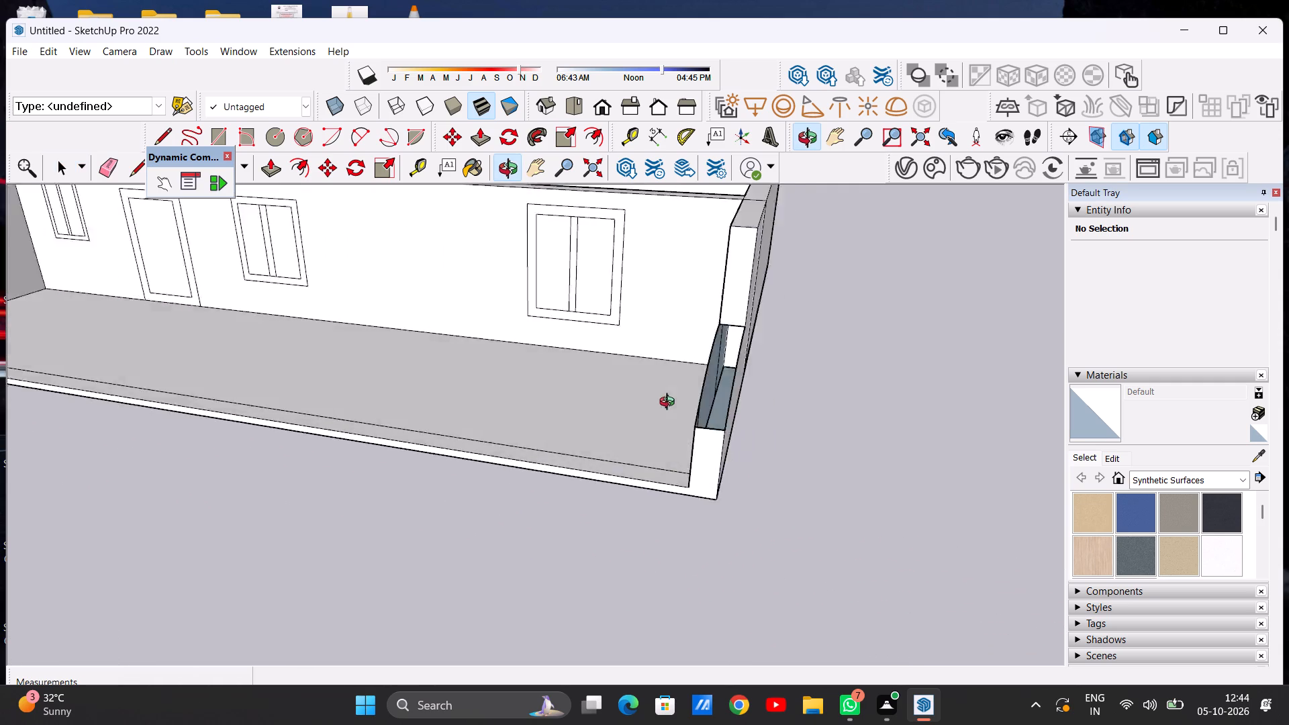
{"action": "middle_click_drag", "start_coordinate": [670, 403], "coordinate": [755, 412]}
{"action": "scroll", "coordinate": [773, 393], "scroll_direction": "down", "scroll_amount": 6}
{"action": "scroll", "coordinate": [806, 348], "scroll_direction": "up", "scroll_amount": 7}
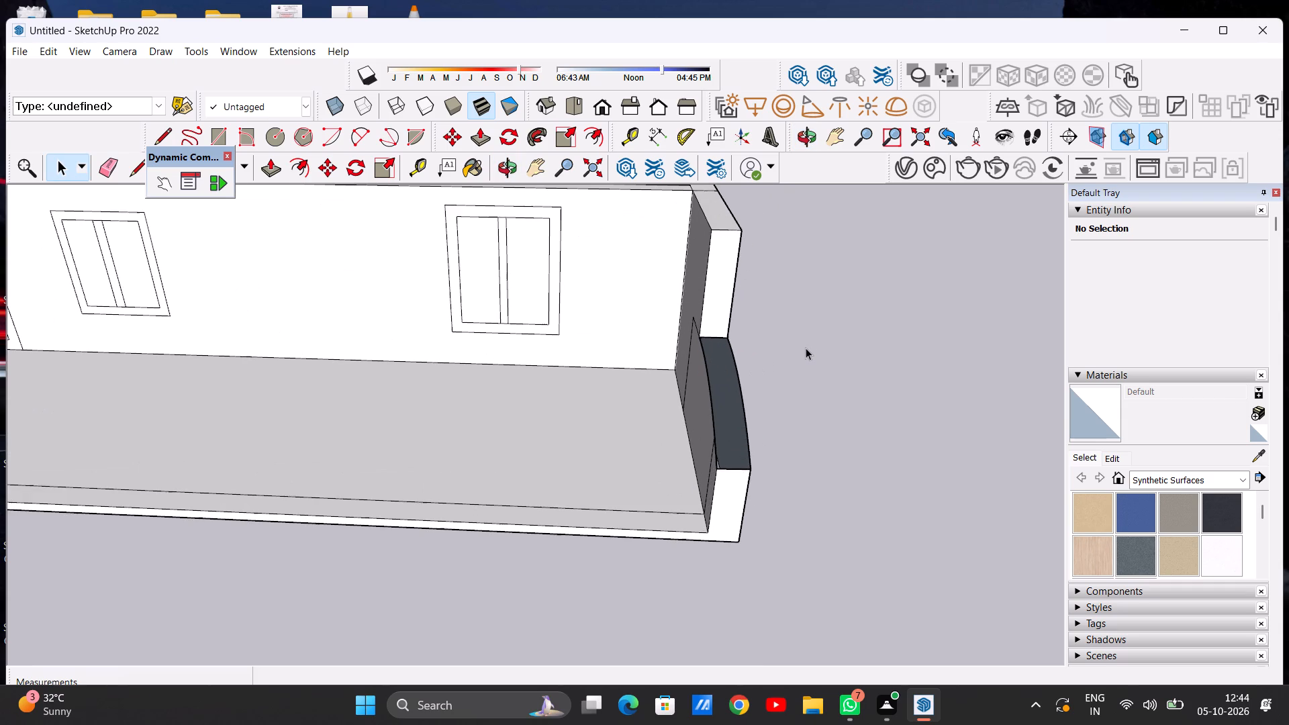
Undo the edge erasures above the arcs on the low front side wall, back to its closed straight top.
{"action": "key", "text": "ctrl+z"}
{"action": "key", "text": "ctrl+z"}
{"action": "key", "text": "ctrl+z"}
{"action": "key", "text": "ctrl+z"}
{"action": "key", "text": "ctrl+z"}
{"action": "key", "text": "ctrl+z"}
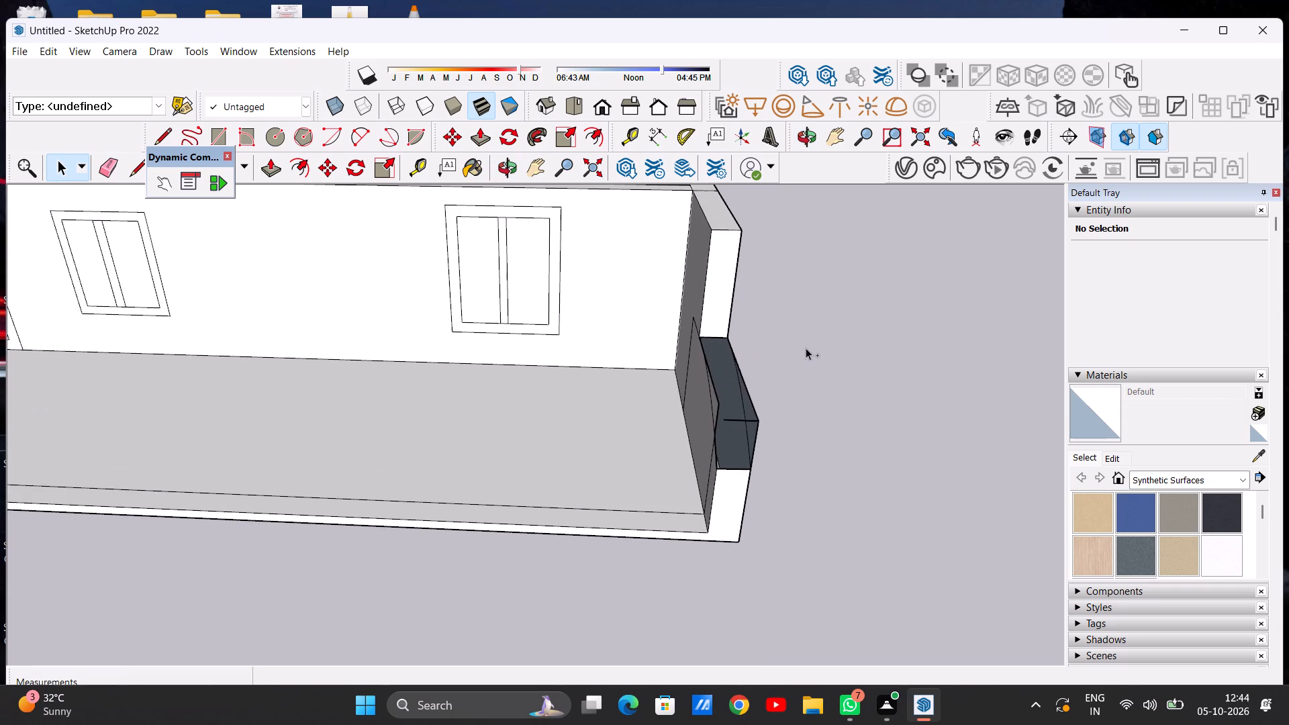
{"action": "key", "text": "ctrl+z"}
{"action": "key", "text": "ctrl+z"}
{"action": "scroll", "coordinate": [791, 387], "scroll_direction": "down", "scroll_amount": 12}
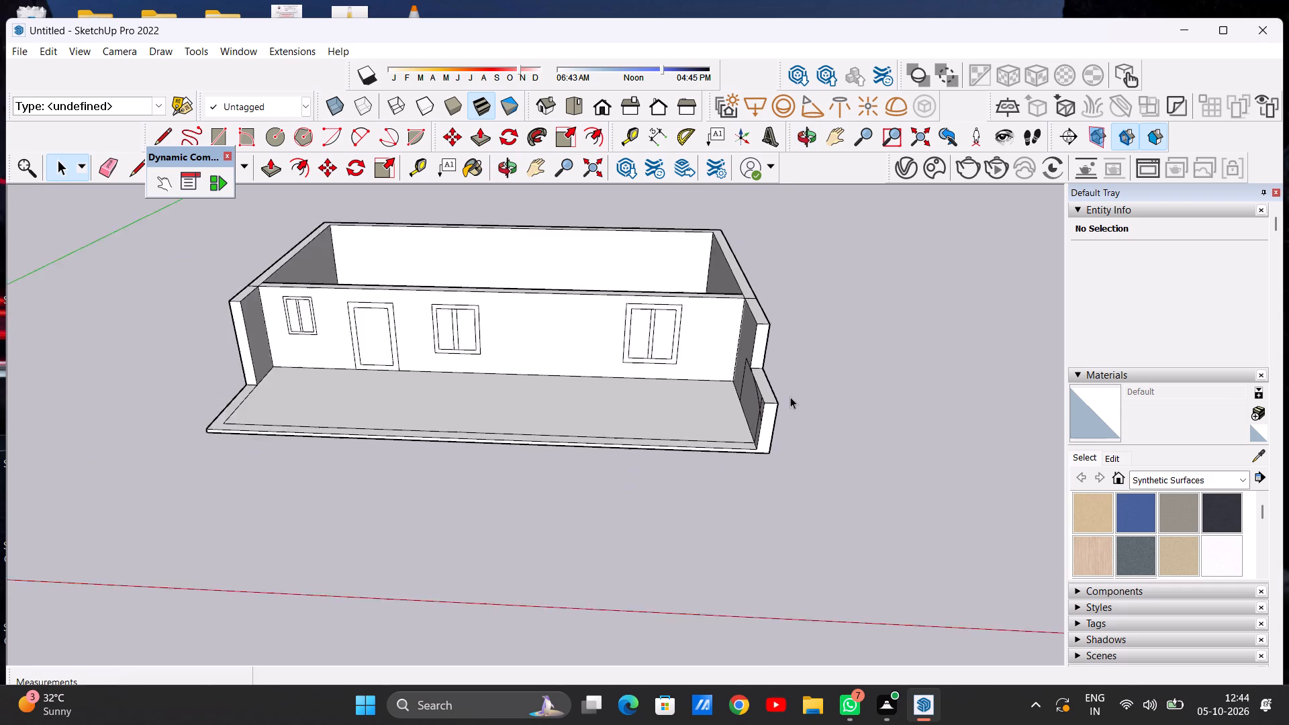
Examine the whole building and the low side wall's arc outlines from above, the outer side and the front.
{"action": "scroll", "coordinate": [790, 397], "scroll_direction": "down", "scroll_amount": 4}
{"action": "scroll", "coordinate": [673, 387], "scroll_direction": "up", "scroll_amount": 7}
{"action": "middle_click_drag", "start_coordinate": [792, 371], "coordinate": [772, 432]}
{"action": "scroll", "coordinate": [771, 401], "scroll_direction": "down", "scroll_amount": 11}
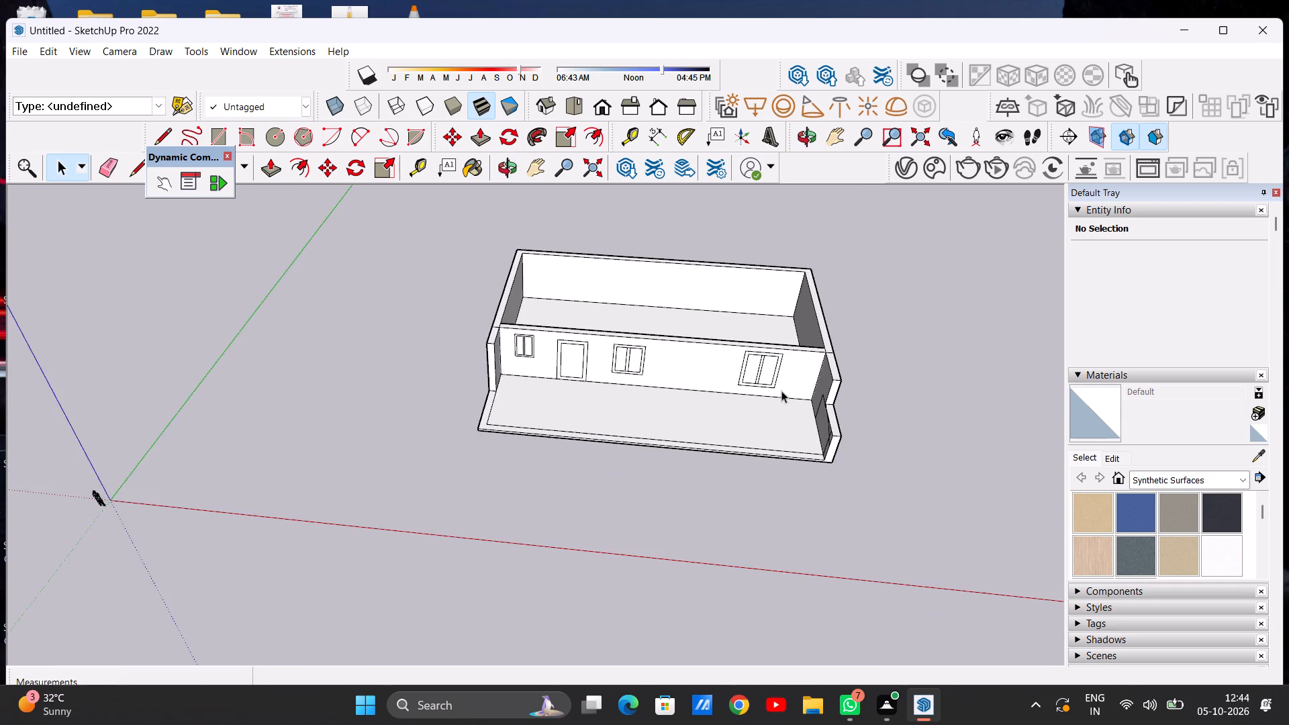
{"action": "middle_click_drag", "start_coordinate": [785, 375], "coordinate": [779, 255]}
{"action": "scroll", "coordinate": [732, 313], "scroll_direction": "up", "scroll_amount": 6}
{"action": "scroll", "coordinate": [726, 330], "scroll_direction": "down", "scroll_amount": 8}
{"action": "middle_click_drag", "start_coordinate": [726, 341], "coordinate": [710, 363]}
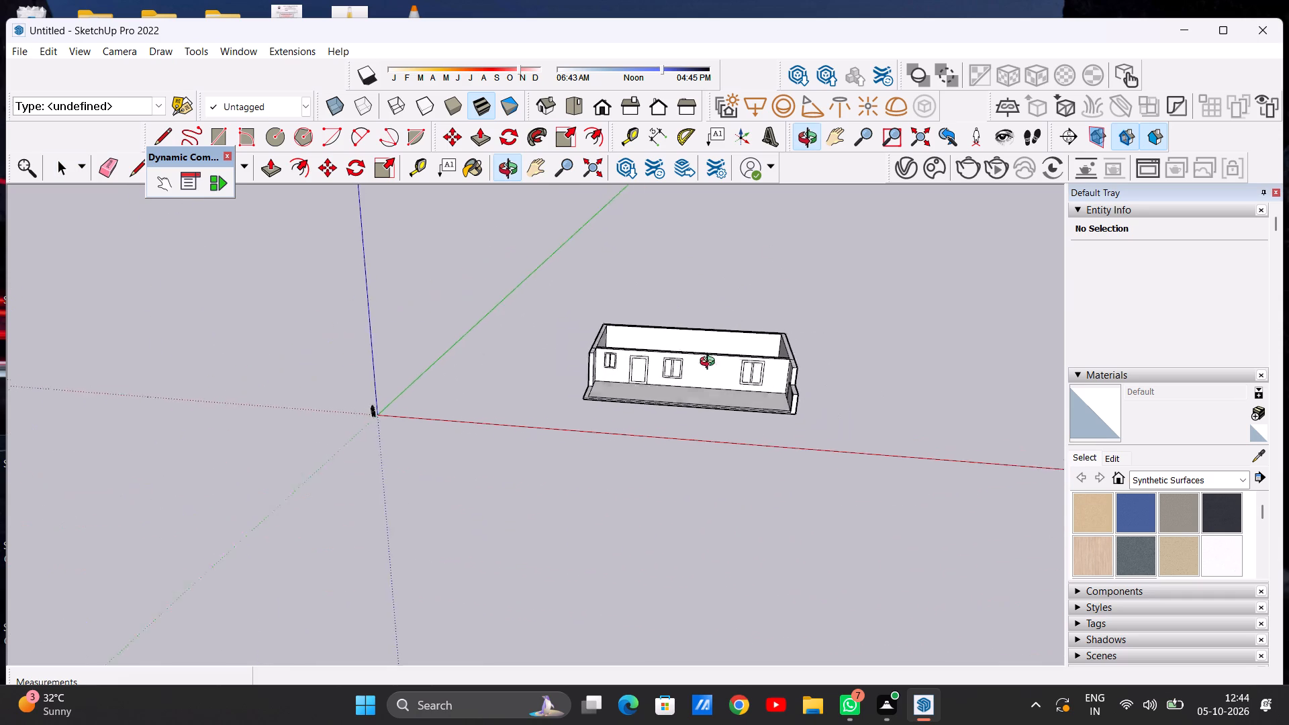
{"action": "middle_click_drag", "start_coordinate": [710, 363], "coordinate": [563, 473]}
{"action": "scroll", "coordinate": [740, 490], "scroll_direction": "up", "scroll_amount": 7}
{"action": "scroll", "coordinate": [741, 488], "scroll_direction": "down", "scroll_amount": 4}
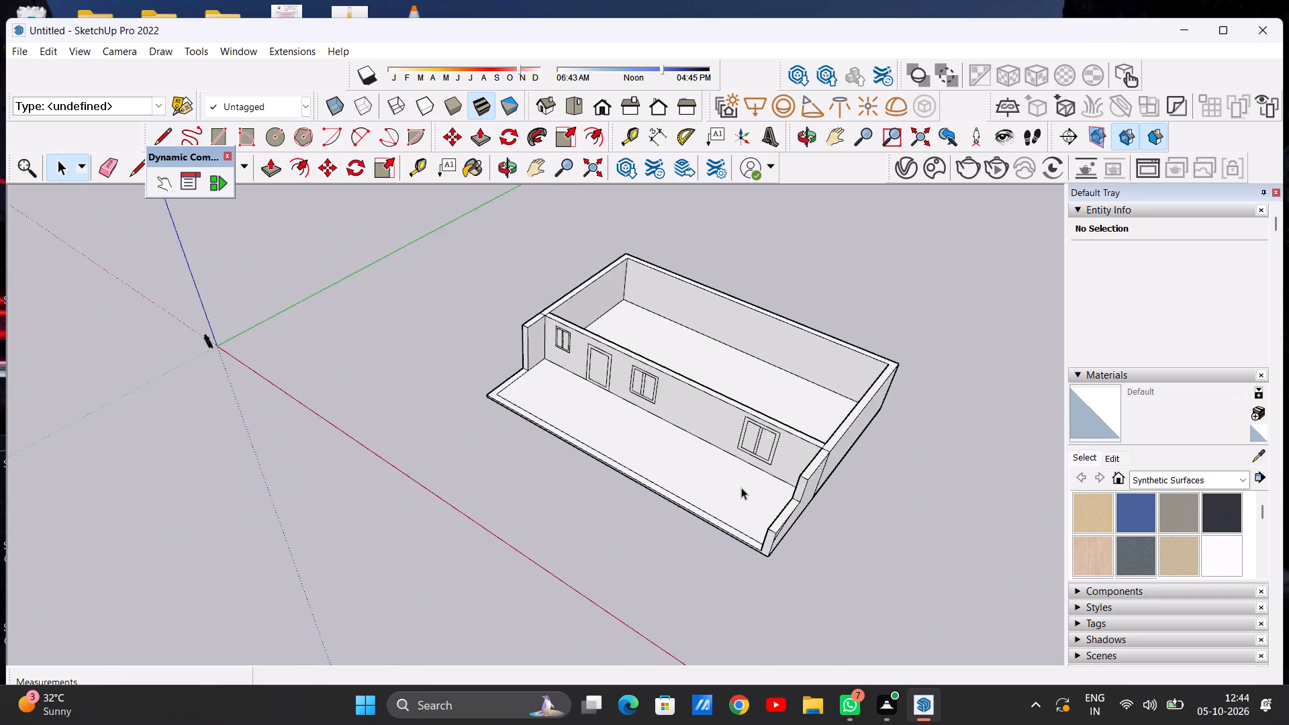
{"action": "scroll", "coordinate": [741, 487], "scroll_direction": "down", "scroll_amount": 2}
{"action": "middle_click_drag", "start_coordinate": [775, 532], "coordinate": [591, 343]}
{"action": "scroll", "coordinate": [694, 456], "scroll_direction": "up", "scroll_amount": 12}
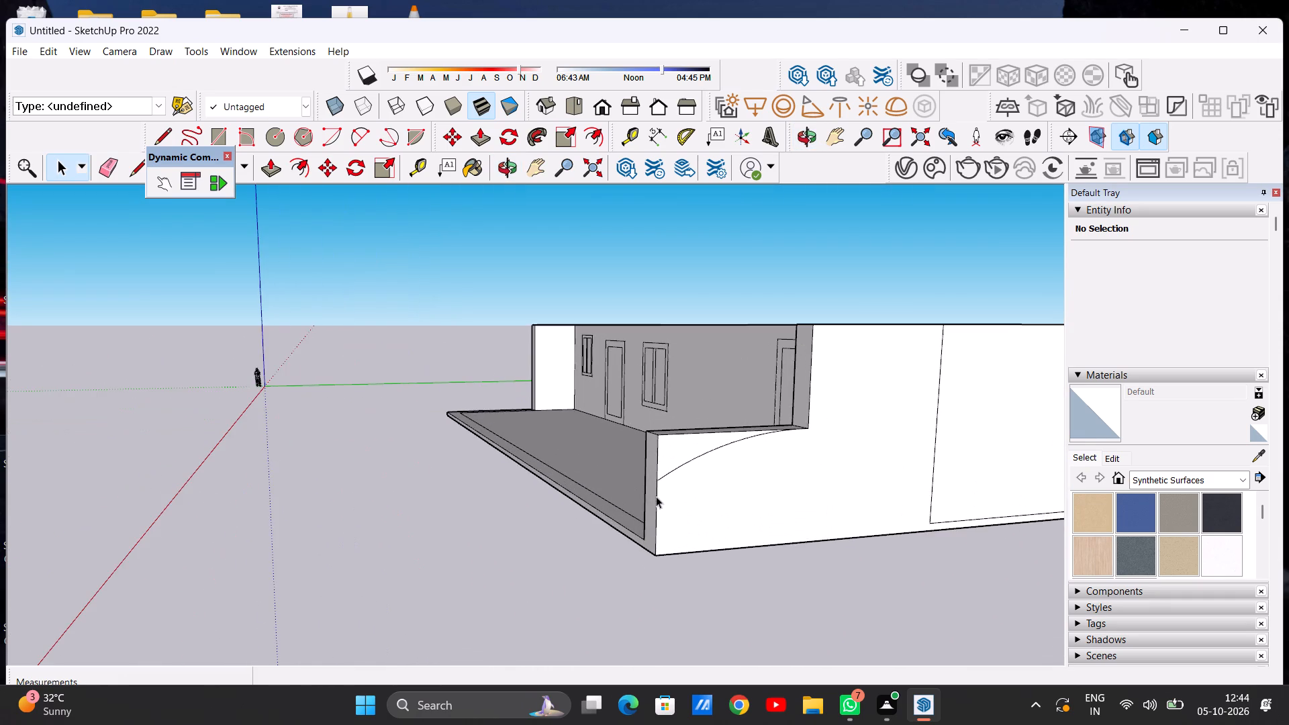
{"action": "scroll", "coordinate": [680, 487], "scroll_direction": "down", "scroll_amount": 9}
{"action": "middle_click_drag", "start_coordinate": [648, 458], "coordinate": [920, 481]}
{"action": "middle_click_drag", "start_coordinate": [685, 424], "coordinate": [817, 459]}
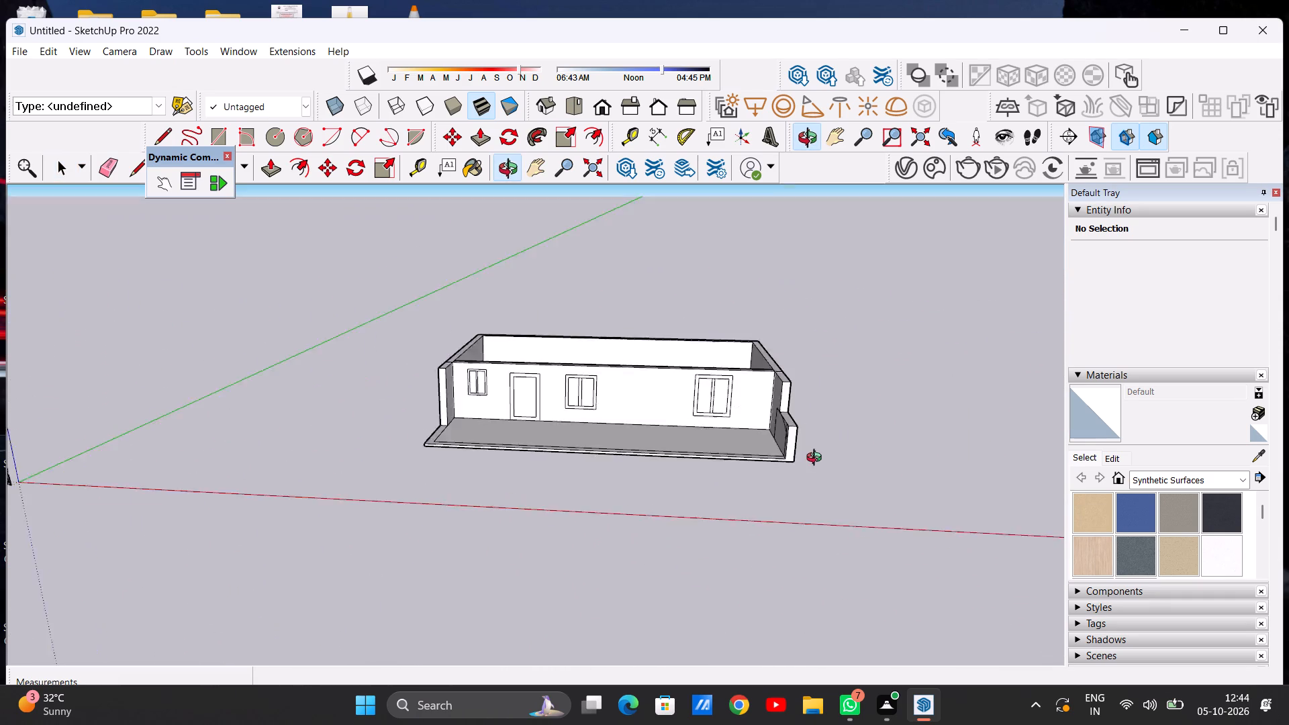
{"action": "middle_click_drag", "start_coordinate": [817, 459], "coordinate": [879, 458]}
{"action": "scroll", "coordinate": [776, 405], "scroll_direction": "up", "scroll_amount": 19}
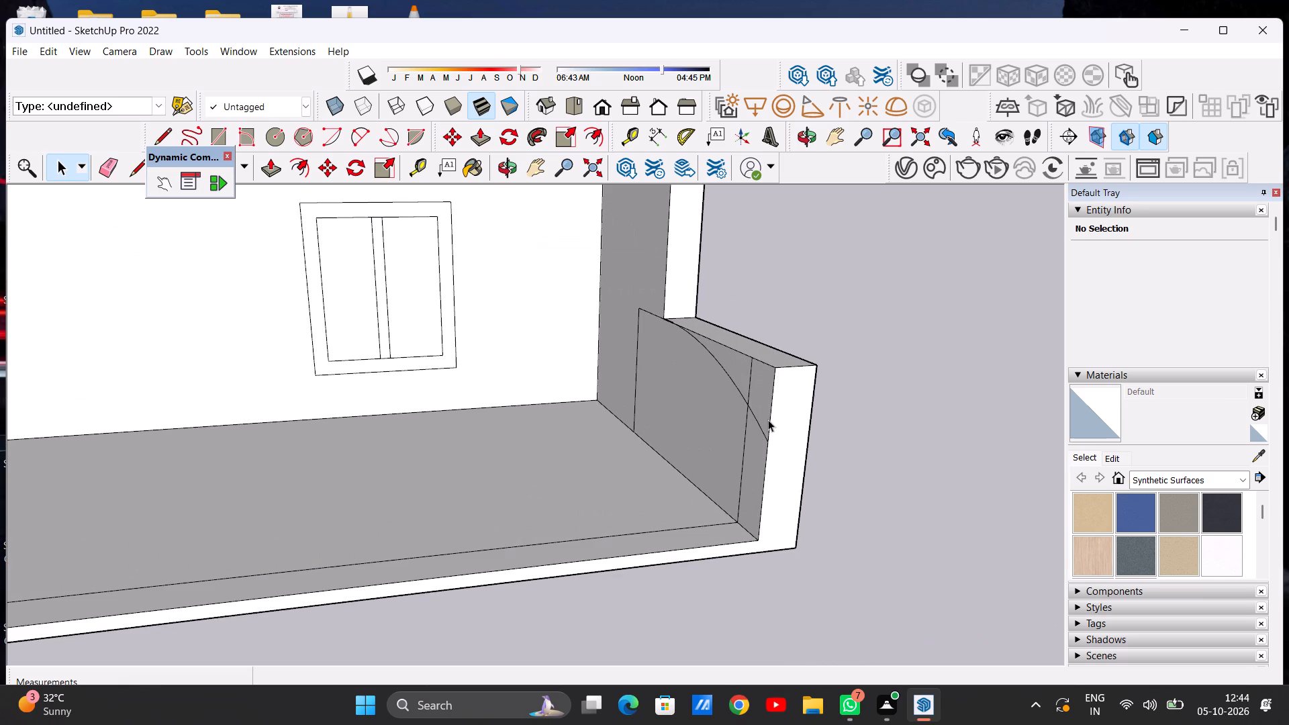
{"action": "scroll", "coordinate": [735, 407], "scroll_direction": "down", "scroll_amount": 20}
{"action": "scroll", "coordinate": [735, 407], "scroll_direction": "down", "scroll_amount": 2}
{"action": "middle_click_drag", "start_coordinate": [843, 395], "coordinate": [673, 373]}
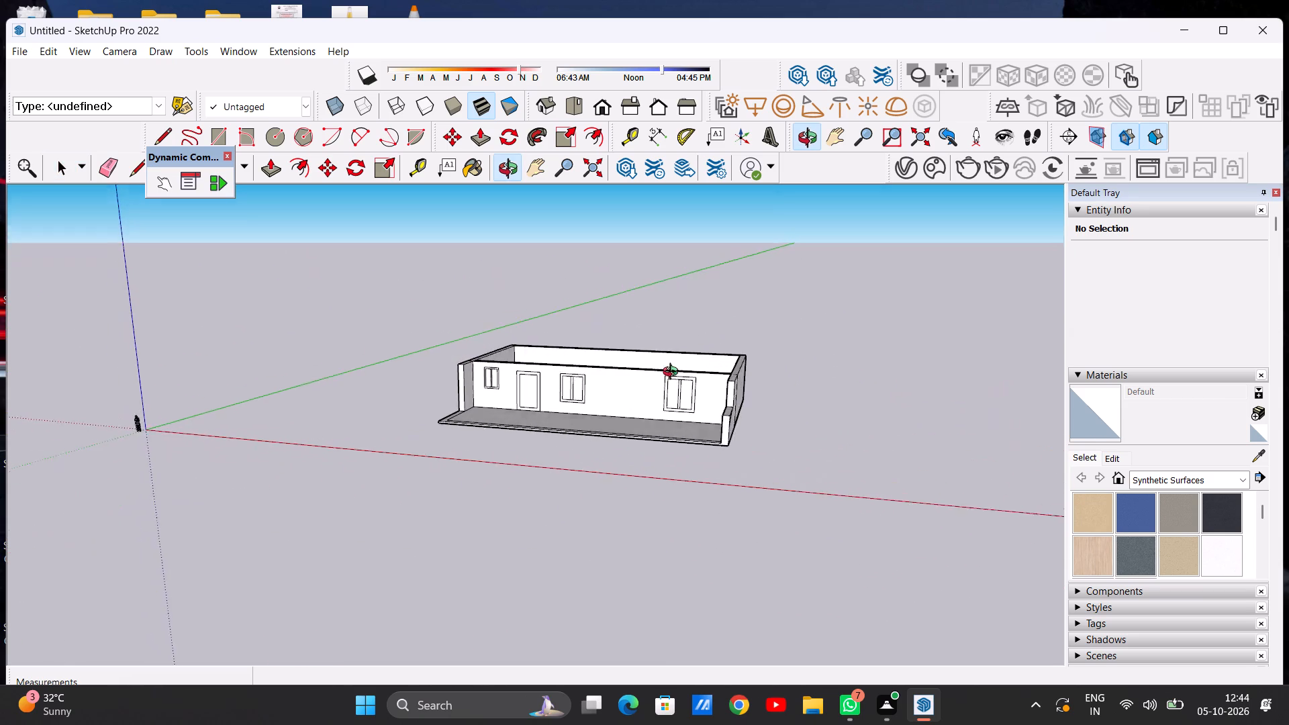
{"action": "middle_click_drag", "start_coordinate": [673, 373], "coordinate": [758, 344]}
{"action": "scroll", "coordinate": [544, 369], "scroll_direction": "up", "scroll_amount": 8}
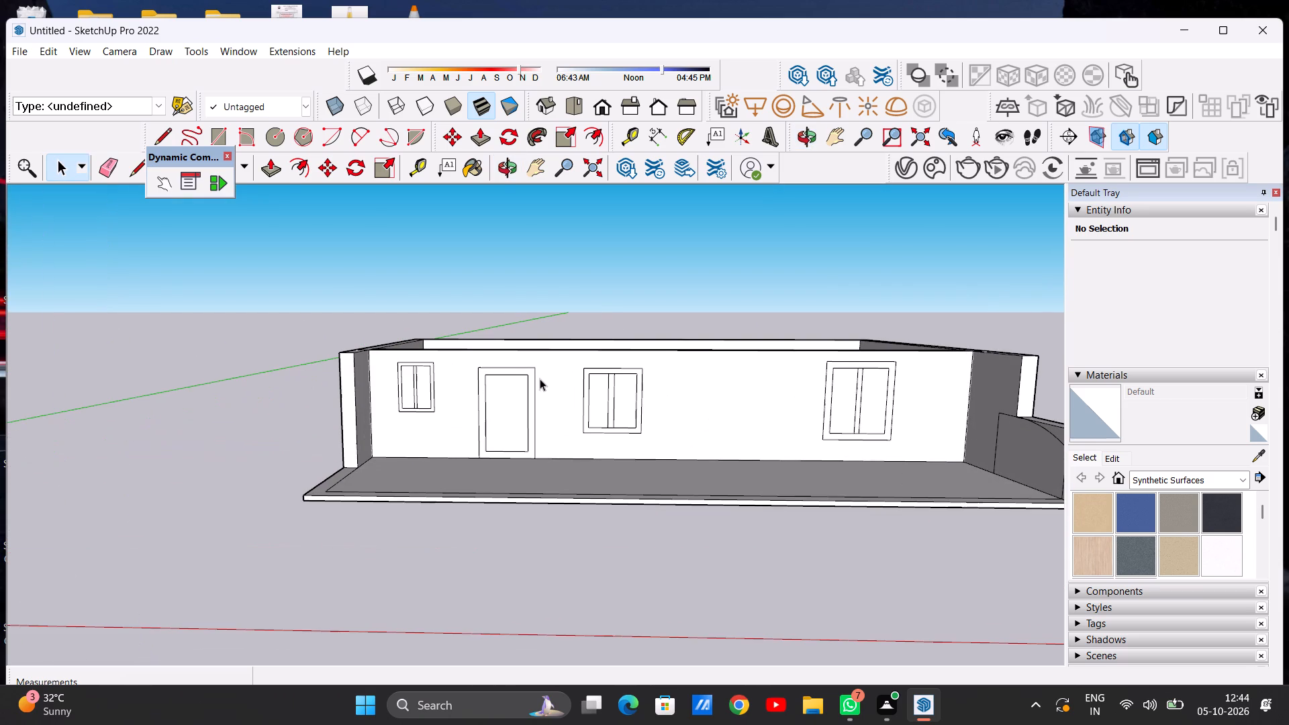
Examine the front facade, slab and low side wall from the front and from above.
{"action": "scroll", "coordinate": [528, 404], "scroll_direction": "down", "scroll_amount": 10}
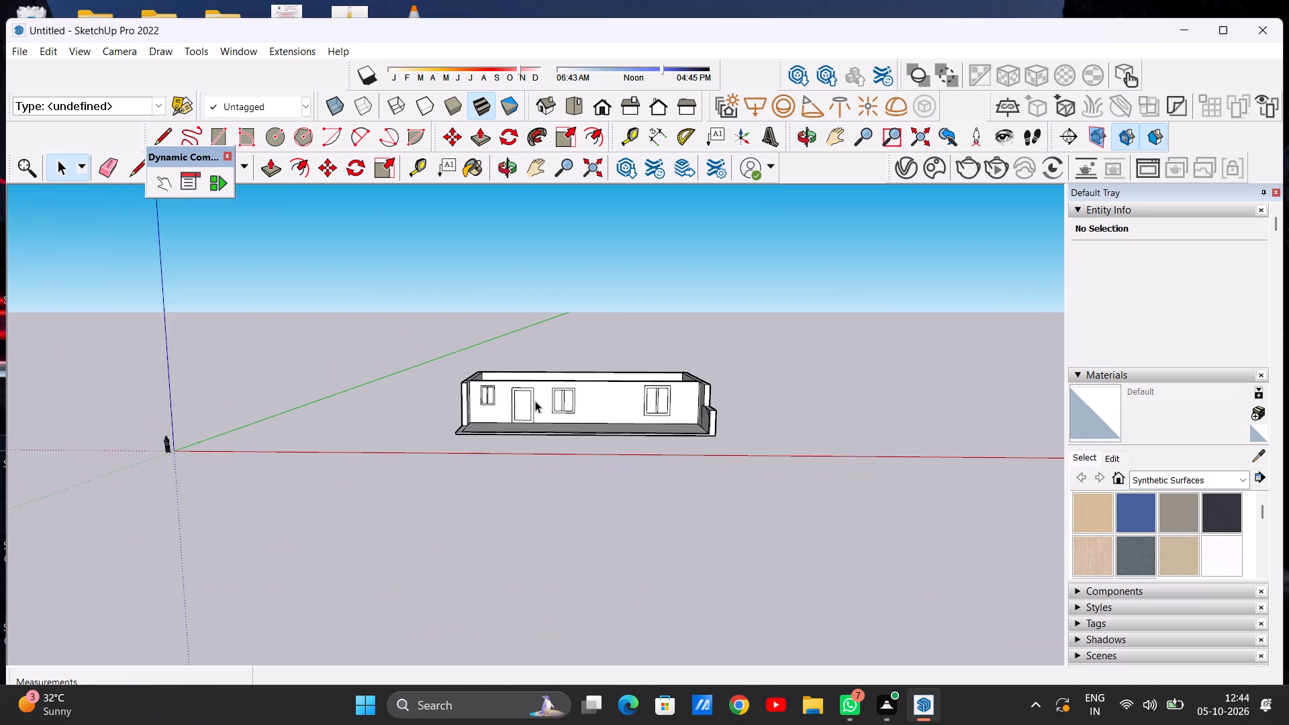
{"action": "scroll", "coordinate": [529, 407], "scroll_direction": "up", "scroll_amount": 9}
{"action": "scroll", "coordinate": [669, 405], "scroll_direction": "down", "scroll_amount": 3}
{"action": "middle_click_drag", "start_coordinate": [736, 405], "coordinate": [729, 540]}
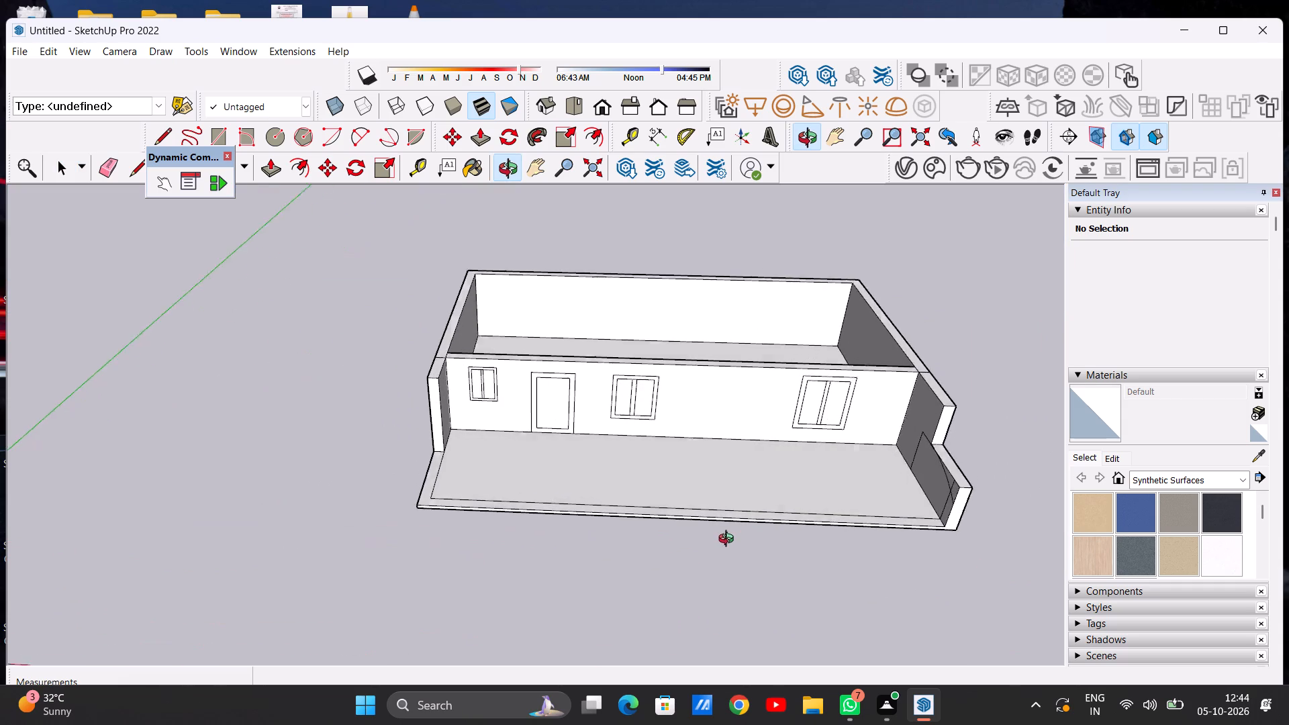
{"action": "middle_click_drag", "start_coordinate": [729, 540], "coordinate": [728, 552]}
{"action": "scroll", "coordinate": [725, 530], "scroll_direction": "up", "scroll_amount": 2}
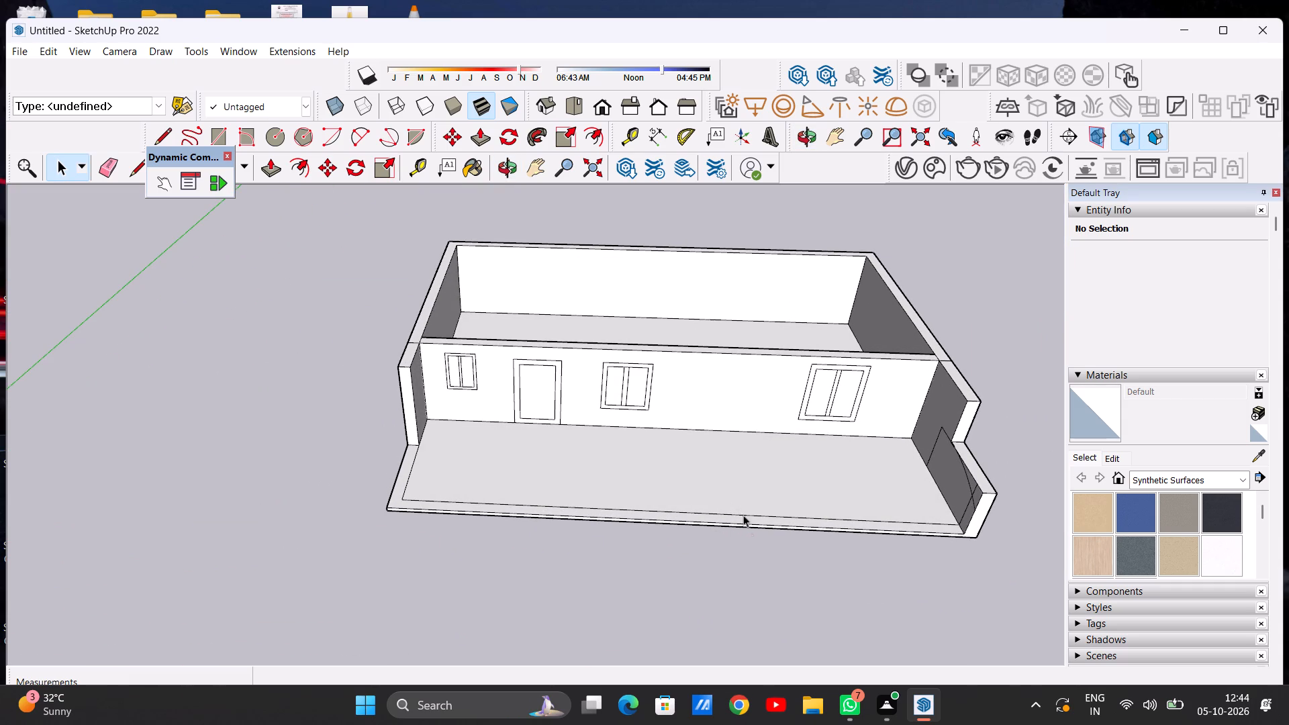
{"action": "scroll", "coordinate": [557, 525], "scroll_direction": "down", "scroll_amount": 5}
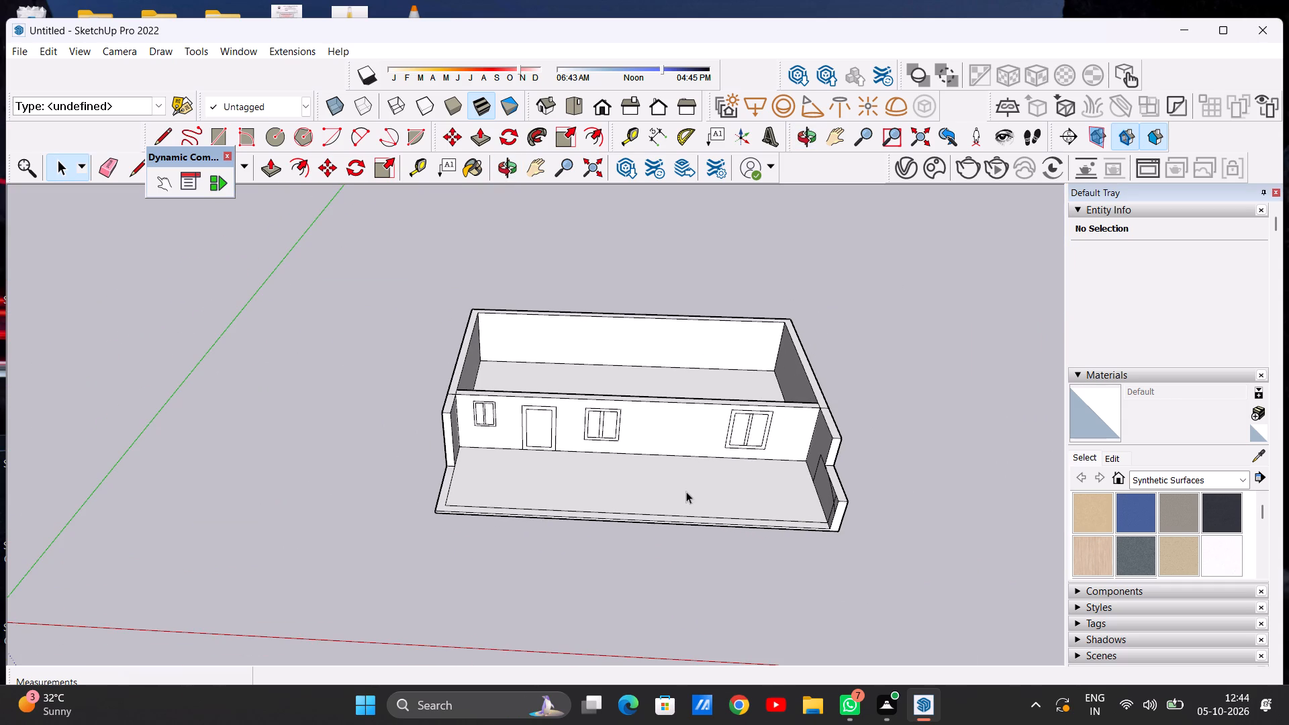
{"action": "scroll", "coordinate": [655, 530], "scroll_direction": "up", "scroll_amount": 5}
{"action": "middle_click_drag", "start_coordinate": [655, 532], "coordinate": [655, 618]}
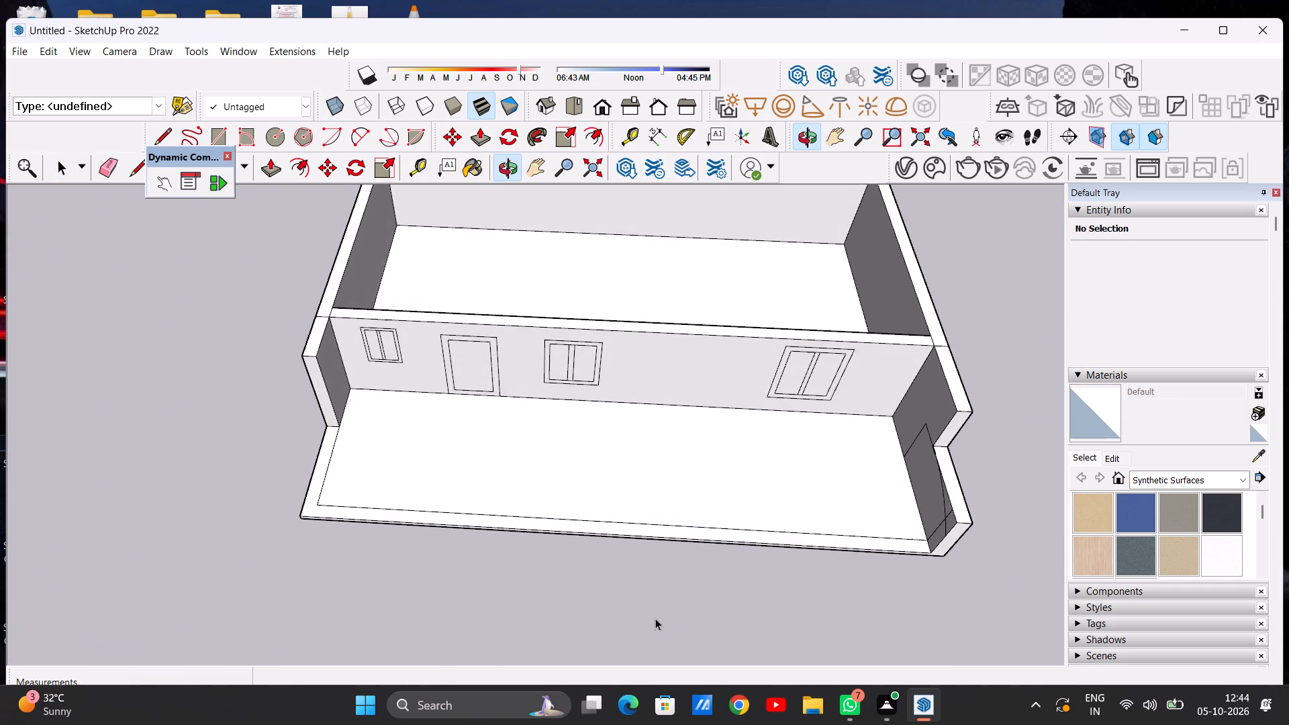
{"action": "scroll", "coordinate": [698, 530], "scroll_direction": "up", "scroll_amount": 6}
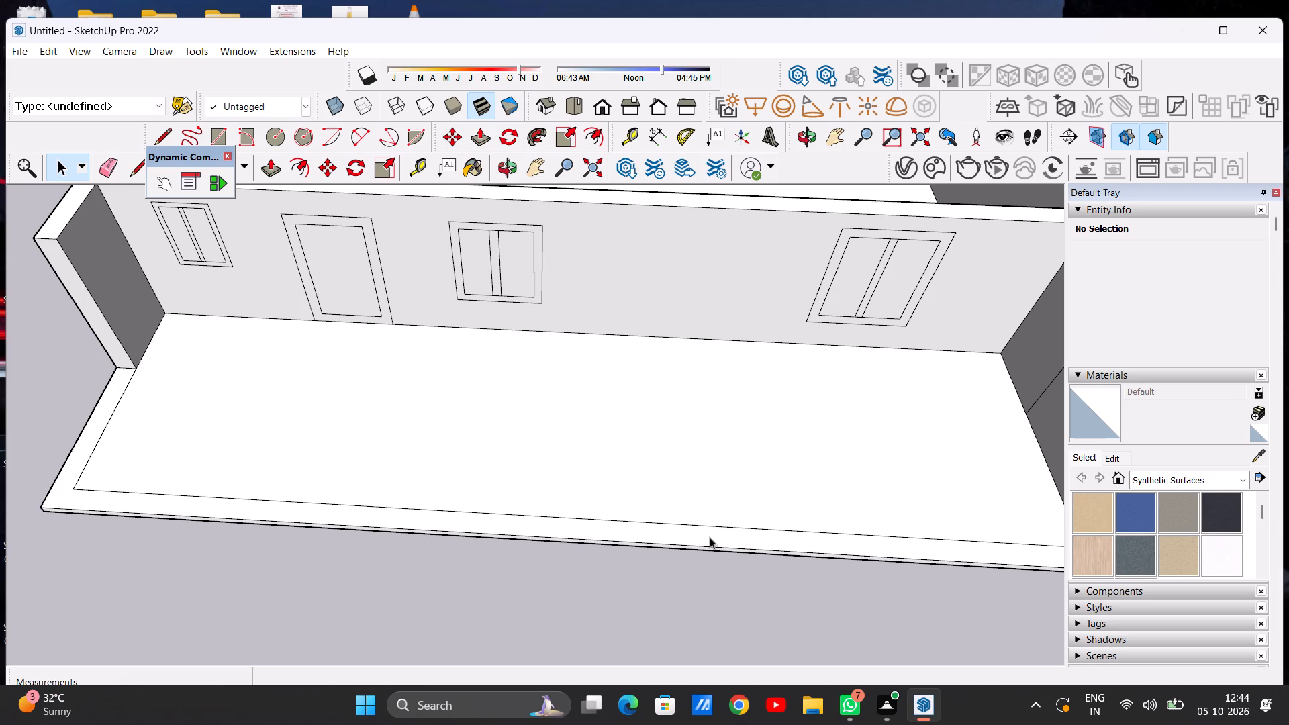
{"action": "scroll", "coordinate": [697, 540], "scroll_direction": "down", "scroll_amount": 12}
{"action": "middle_click_drag", "start_coordinate": [624, 507], "coordinate": [657, 317]}
{"action": "scroll", "coordinate": [815, 445], "scroll_direction": "up", "scroll_amount": 2}
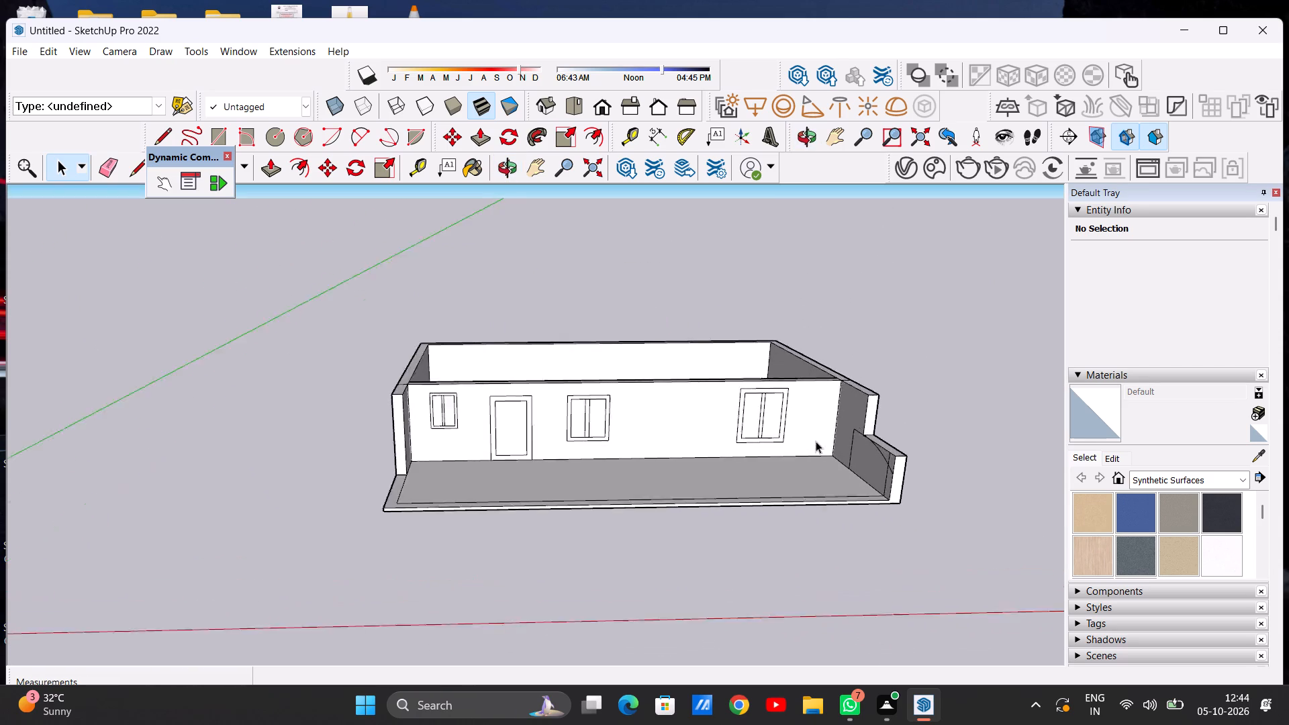
{"action": "scroll", "coordinate": [816, 441], "scroll_direction": "up", "scroll_amount": 6}
{"action": "scroll", "coordinate": [779, 444], "scroll_direction": "down", "scroll_amount": 6}
{"action": "middle_click_drag", "start_coordinate": [776, 483], "coordinate": [566, 503]}
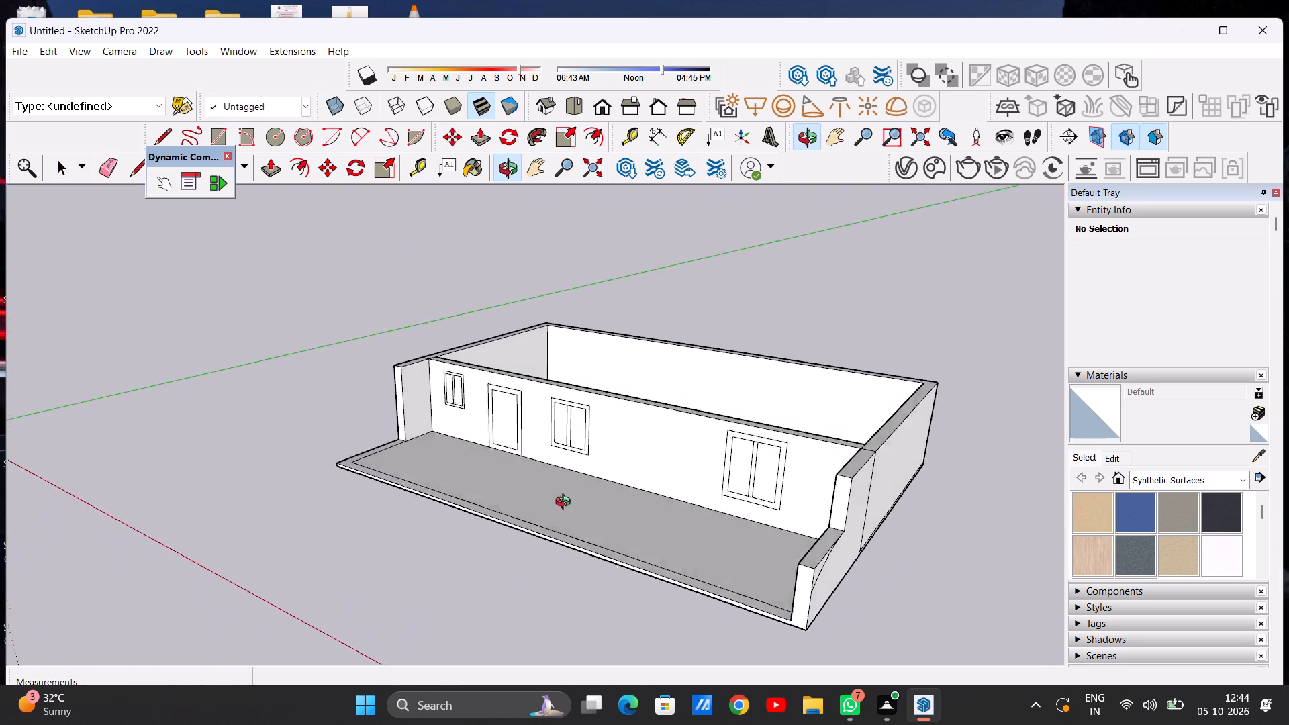
{"action": "middle_click_drag", "start_coordinate": [566, 503], "coordinate": [569, 548]}
{"action": "scroll", "coordinate": [612, 456], "scroll_direction": "down", "scroll_amount": 7}
{"action": "middle_click_drag", "start_coordinate": [647, 500], "coordinate": [716, 591]}
{"action": "scroll", "coordinate": [720, 552], "scroll_direction": "up", "scroll_amount": 8}
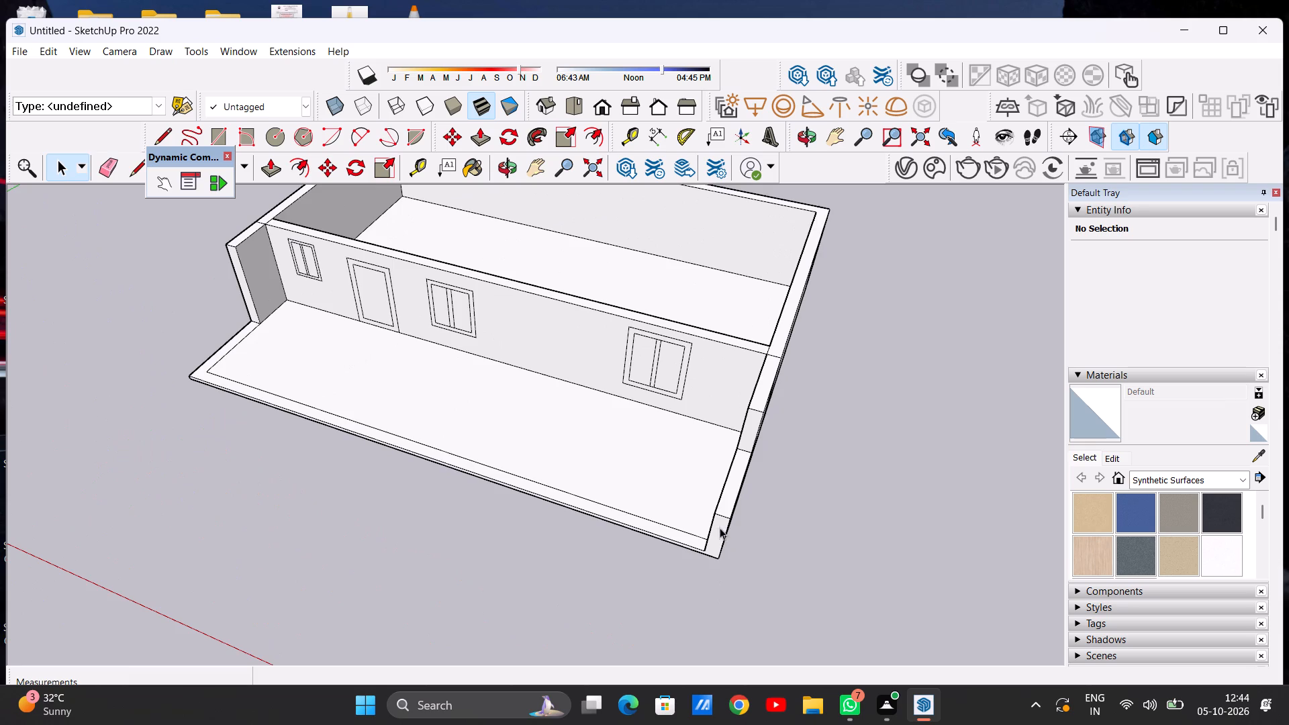
Erase the vertical line near the front end of the low side wall's inner face, above and below the arc.
{"action": "middle_click_drag", "start_coordinate": [708, 527], "coordinate": [899, 369]}
{"action": "scroll", "coordinate": [802, 384], "scroll_direction": "up", "scroll_amount": 7}
{"action": "scroll", "coordinate": [673, 385], "scroll_direction": "up", "scroll_amount": 4}
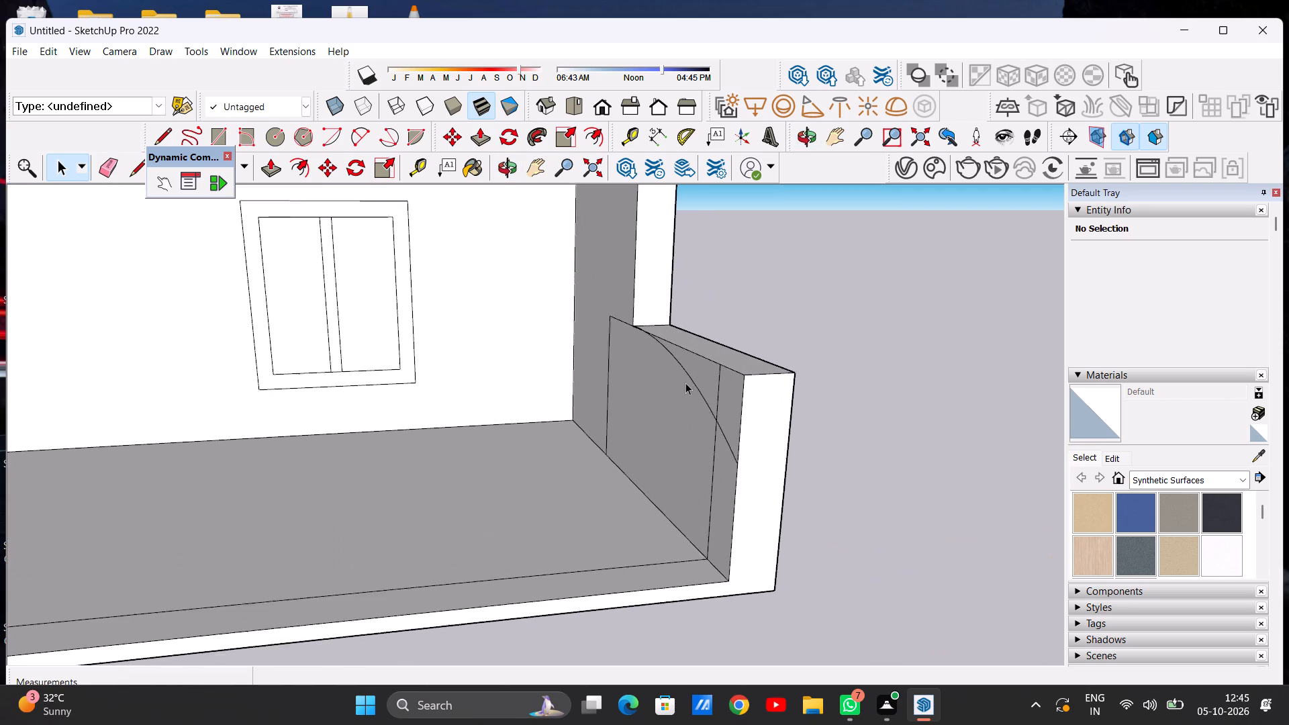
{"action": "scroll", "coordinate": [685, 383], "scroll_direction": "up", "scroll_amount": 2}
{"action": "scroll", "coordinate": [685, 383], "scroll_direction": "down", "scroll_amount": 4}
{"action": "middle_click_drag", "start_coordinate": [708, 410], "coordinate": [832, 421]}
{"action": "scroll", "coordinate": [744, 378], "scroll_direction": "up", "scroll_amount": 5}
{"action": "scroll", "coordinate": [725, 380], "scroll_direction": "down", "scroll_amount": 6}
{"action": "middle_click_drag", "start_coordinate": [790, 391], "coordinate": [777, 379]}
{"action": "scroll", "coordinate": [722, 369], "scroll_direction": "up", "scroll_amount": 6}
{"action": "key", "text": "e"}
{"action": "scroll", "coordinate": [719, 370], "scroll_direction": "up", "scroll_amount": 7}
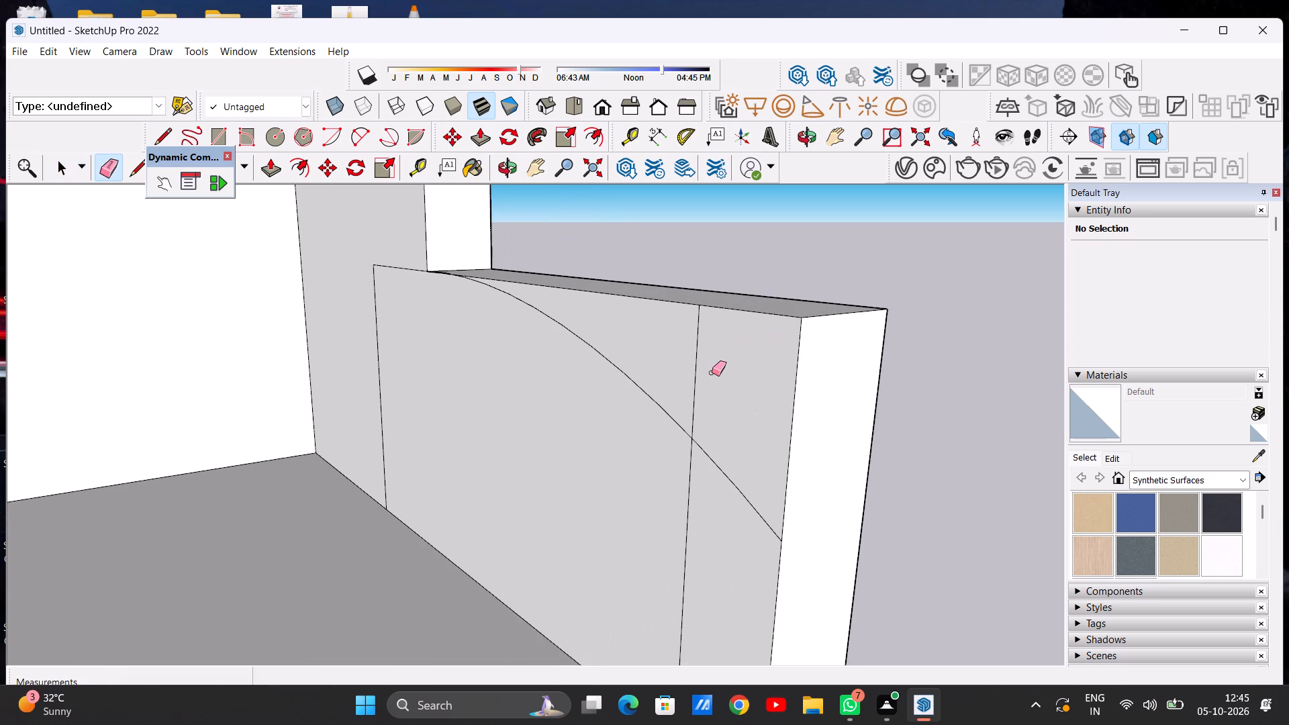
{"action": "left_click_drag", "start_coordinate": [692, 360], "coordinate": [703, 369]}
{"action": "scroll", "coordinate": [712, 379], "scroll_direction": "down", "scroll_amount": 12}
{"action": "scroll", "coordinate": [706, 430], "scroll_direction": "up", "scroll_amount": 6}
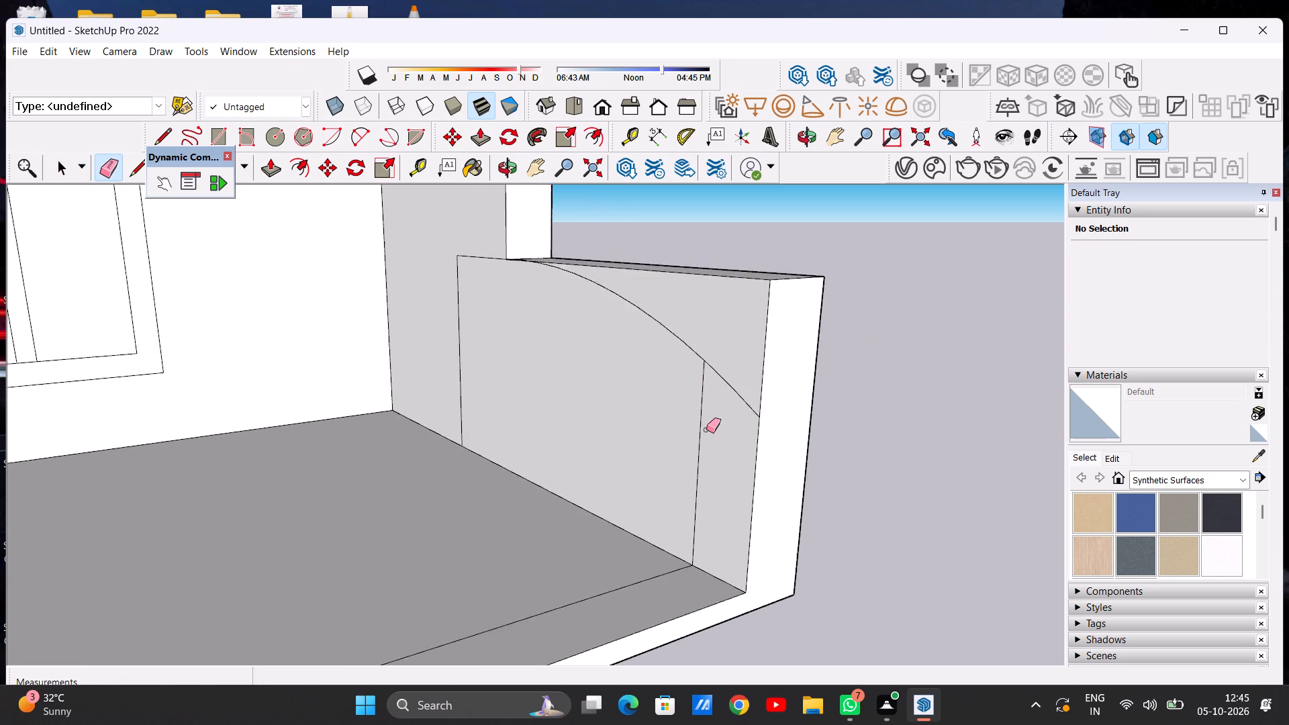
{"action": "scroll", "coordinate": [706, 430], "scroll_direction": "up", "scroll_amount": 2}
{"action": "left_click_drag", "start_coordinate": [698, 411], "coordinate": [718, 424]}
{"action": "scroll", "coordinate": [718, 424], "scroll_direction": "down", "scroll_amount": 5}
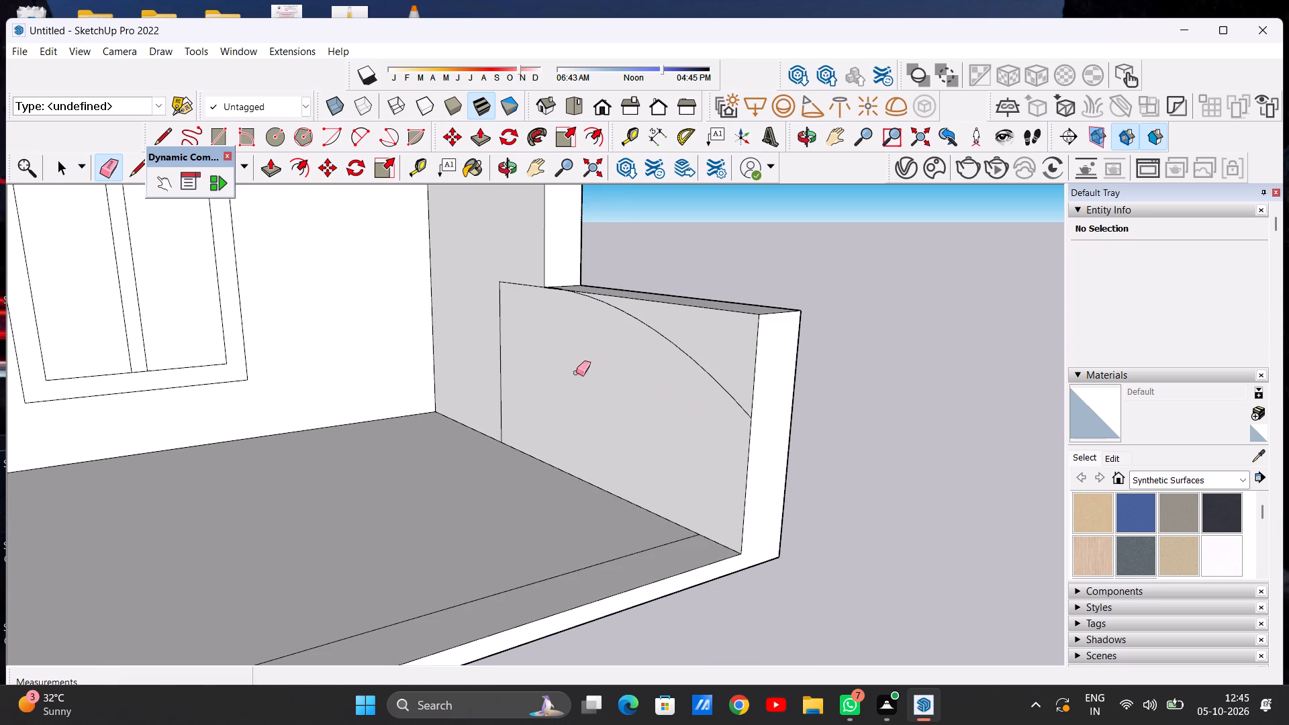
Erase the remaining vertical line and the short horizontal line beside the taller side wall on the inner face.
{"action": "scroll", "coordinate": [633, 364], "scroll_direction": "up", "scroll_amount": 3}
{"action": "scroll", "coordinate": [630, 367], "scroll_direction": "down", "scroll_amount": 10}
{"action": "scroll", "coordinate": [531, 358], "scroll_direction": "up", "scroll_amount": 7}
{"action": "left_click_drag", "start_coordinate": [547, 345], "coordinate": [563, 358]}
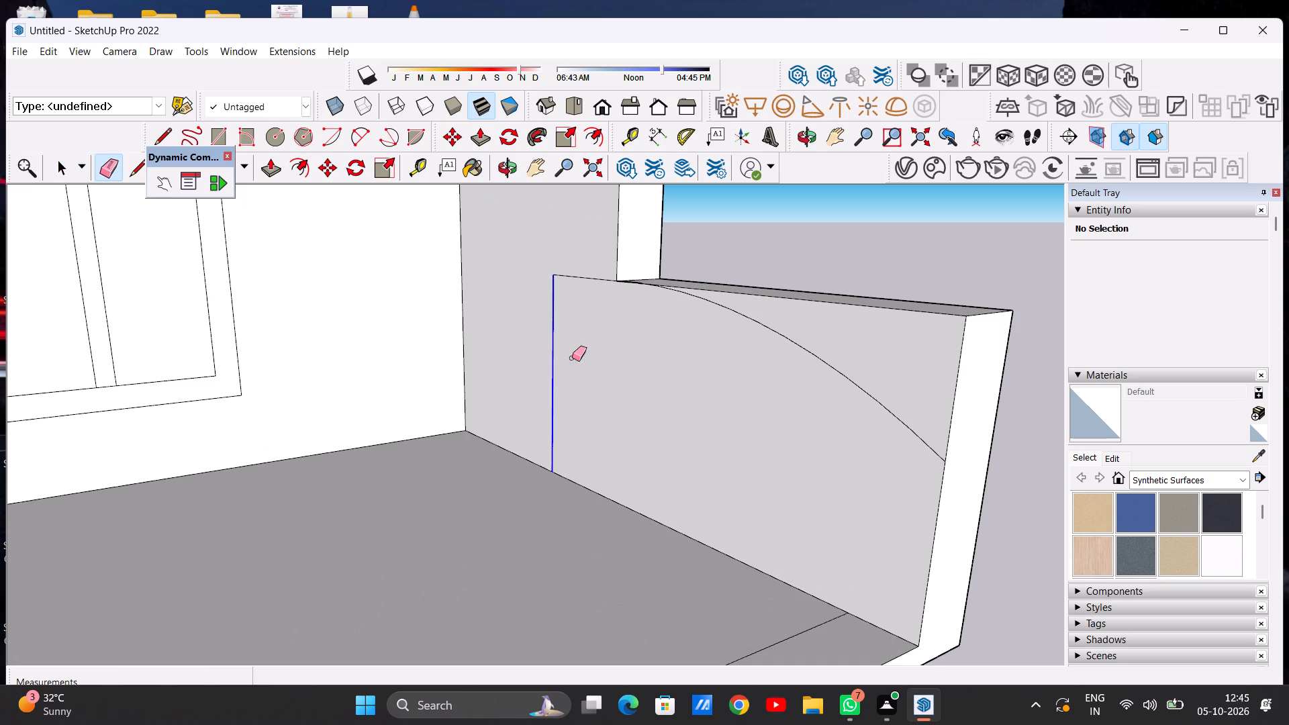
{"action": "left_click_drag", "start_coordinate": [587, 276], "coordinate": [579, 297]}
{"action": "scroll", "coordinate": [582, 362], "scroll_direction": "down", "scroll_amount": 6}
Examine the low side wall's outer arc, straight top and inner face from the outer side, front and above.
{"action": "middle_click_drag", "start_coordinate": [665, 361], "coordinate": [443, 306]}
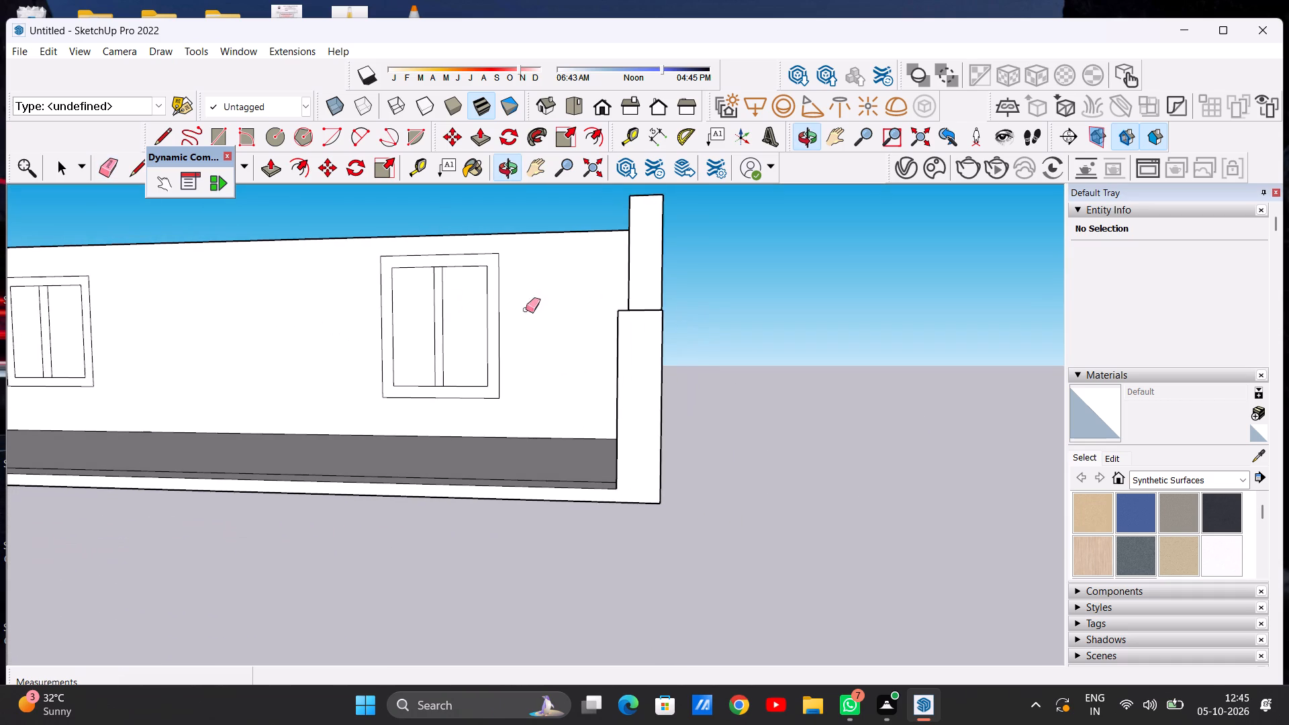
{"action": "middle_click_drag", "start_coordinate": [818, 319], "coordinate": [665, 373]}
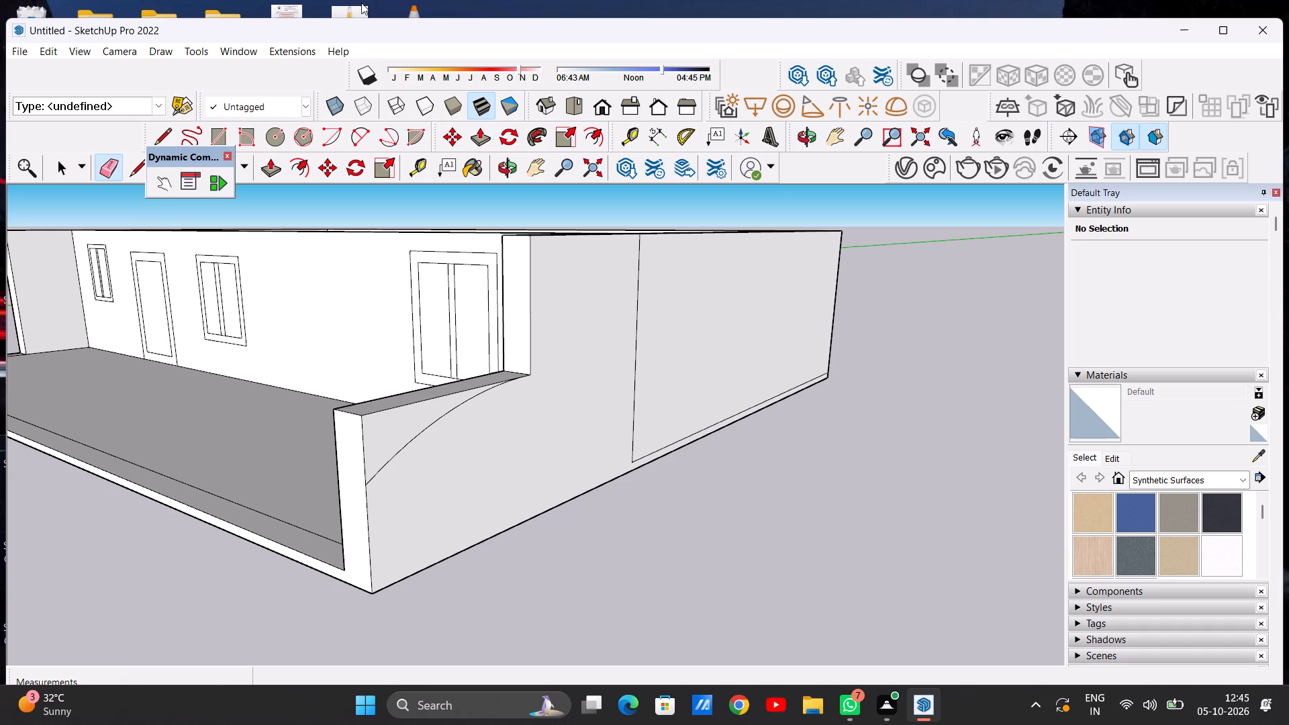
{"action": "scroll", "coordinate": [400, 408], "scroll_direction": "down", "scroll_amount": 6}
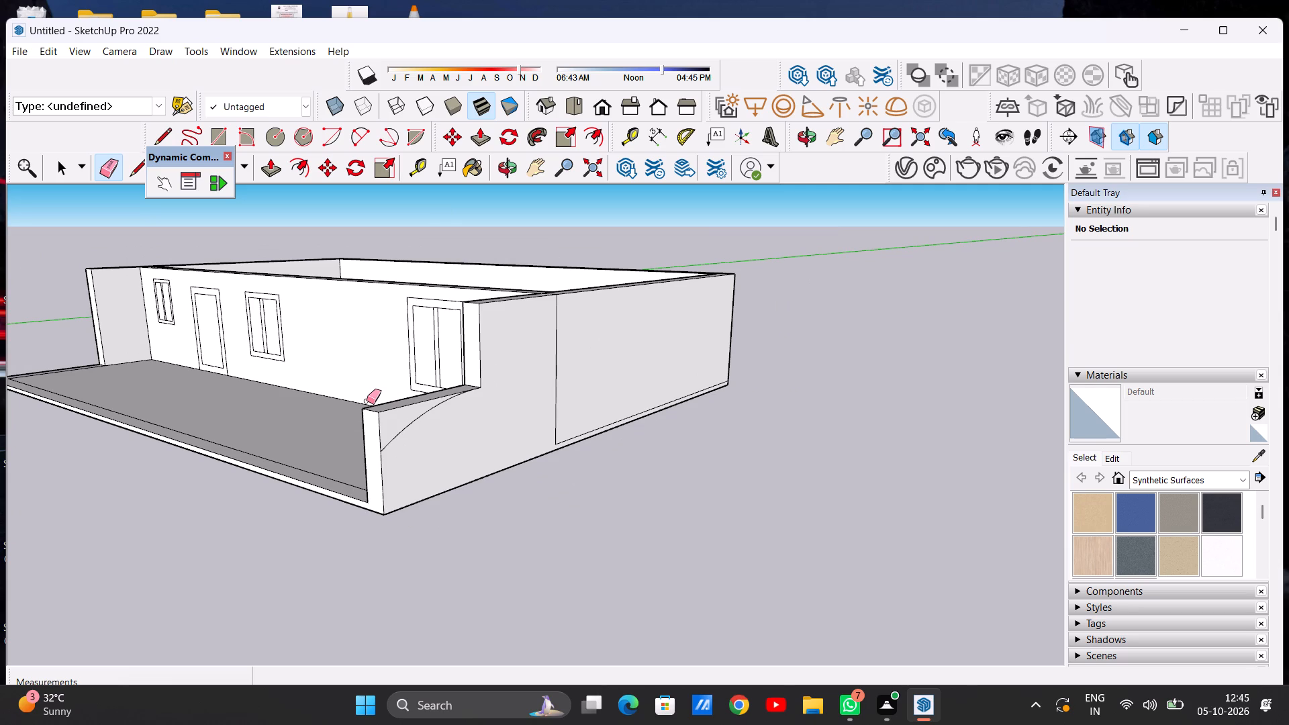
{"action": "scroll", "coordinate": [530, 362], "scroll_direction": "down", "scroll_amount": 11}
{"action": "middle_click_drag", "start_coordinate": [376, 374], "coordinate": [732, 403]}
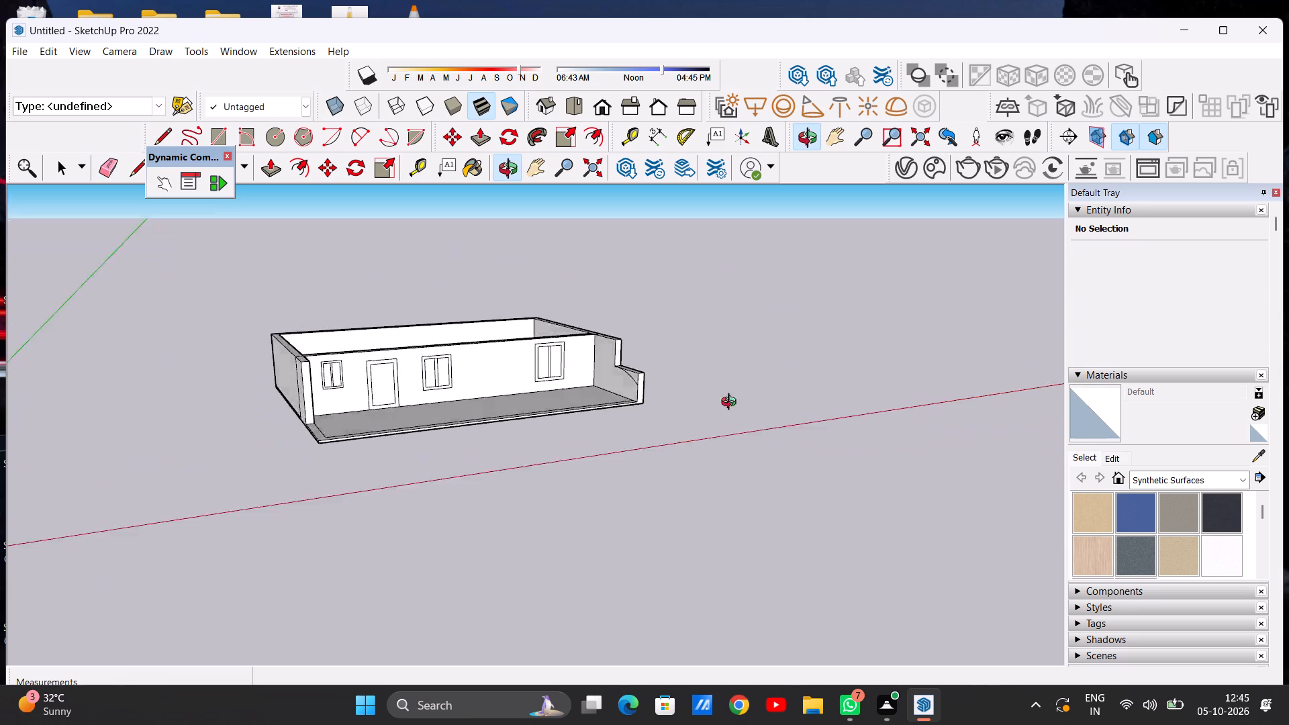
{"action": "middle_click_drag", "start_coordinate": [732, 403], "coordinate": [714, 390]}
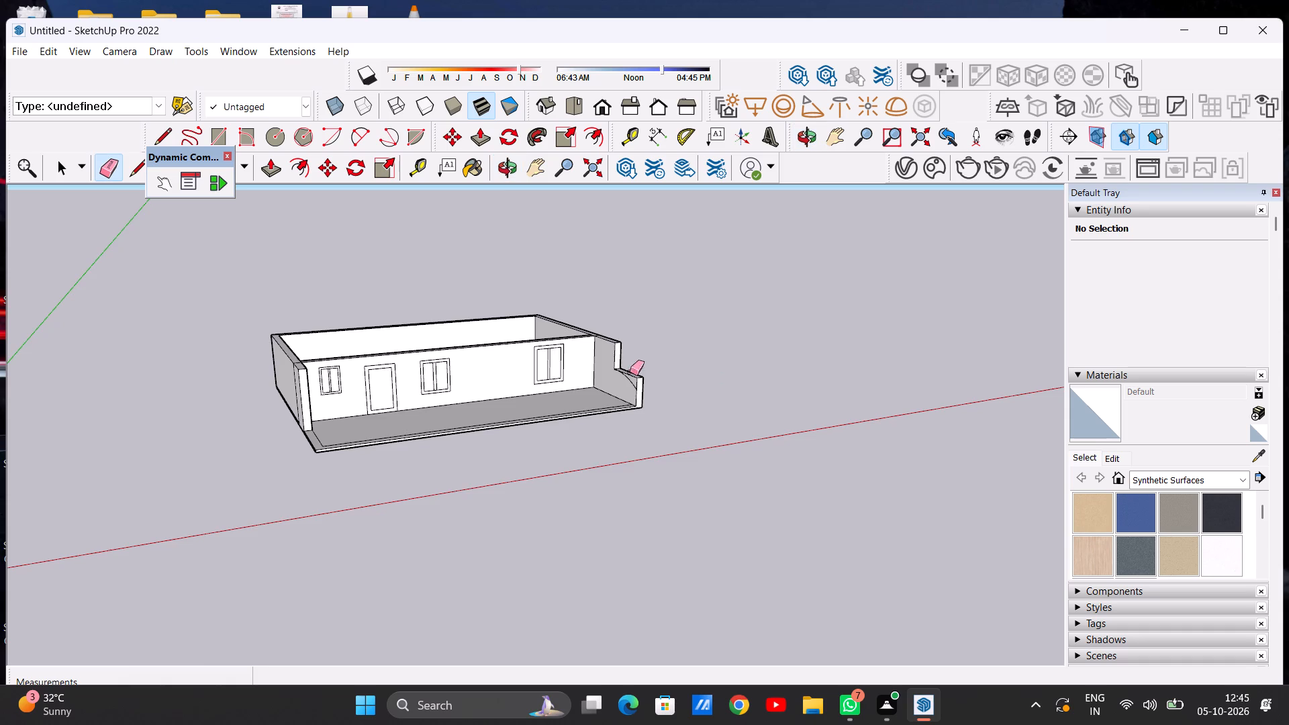
{"action": "scroll", "coordinate": [642, 371], "scroll_direction": "up", "scroll_amount": 20}
{"action": "scroll", "coordinate": [642, 371], "scroll_direction": "up", "scroll_amount": 2}
{"action": "scroll", "coordinate": [624, 377], "scroll_direction": "down", "scroll_amount": 14}
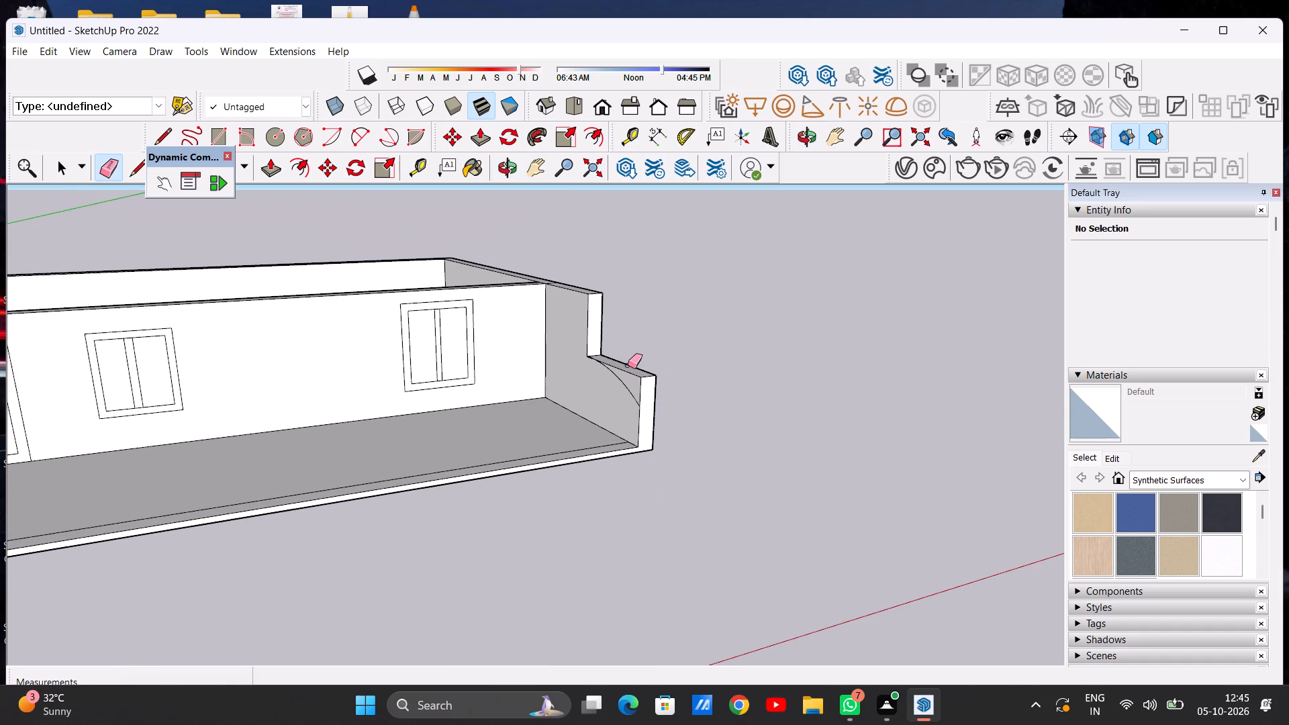
{"action": "middle_click_drag", "start_coordinate": [564, 436], "coordinate": [590, 510]}
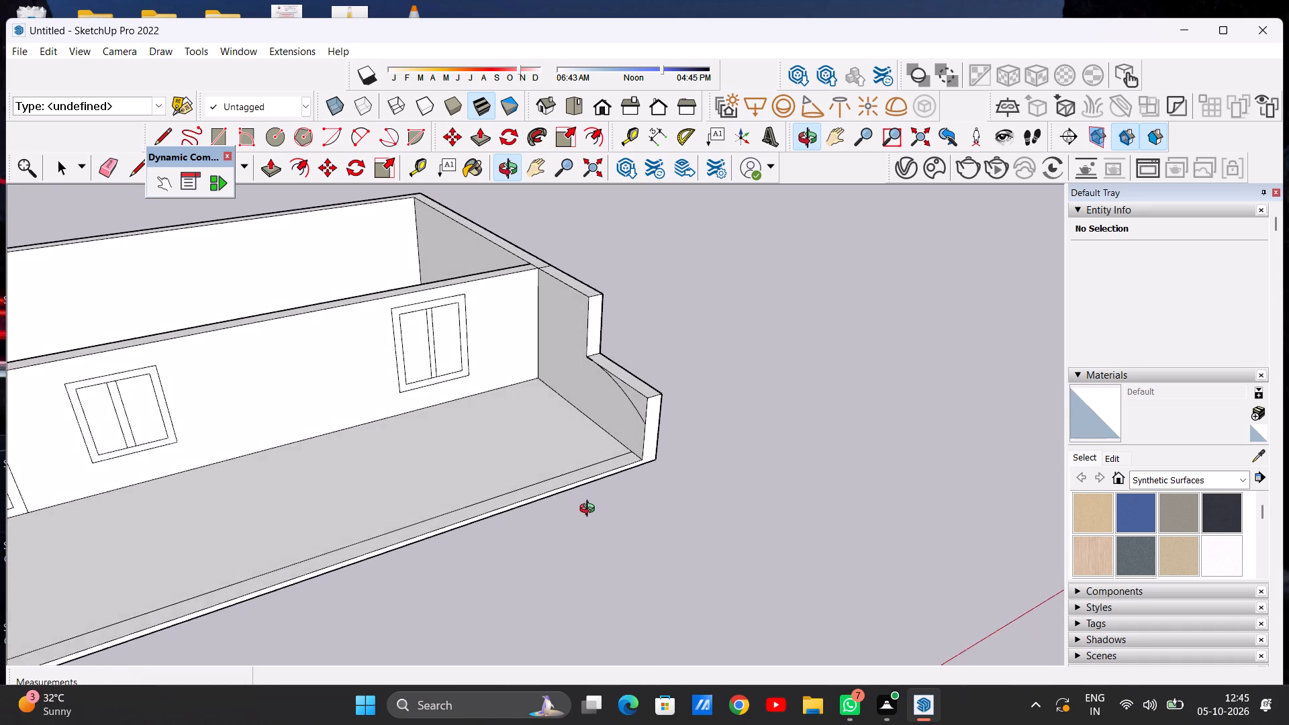
{"action": "middle_click_drag", "start_coordinate": [590, 510], "coordinate": [591, 519]}
{"action": "scroll", "coordinate": [616, 429], "scroll_direction": "up", "scroll_amount": 7}
{"action": "scroll", "coordinate": [626, 413], "scroll_direction": "down", "scroll_amount": 6}
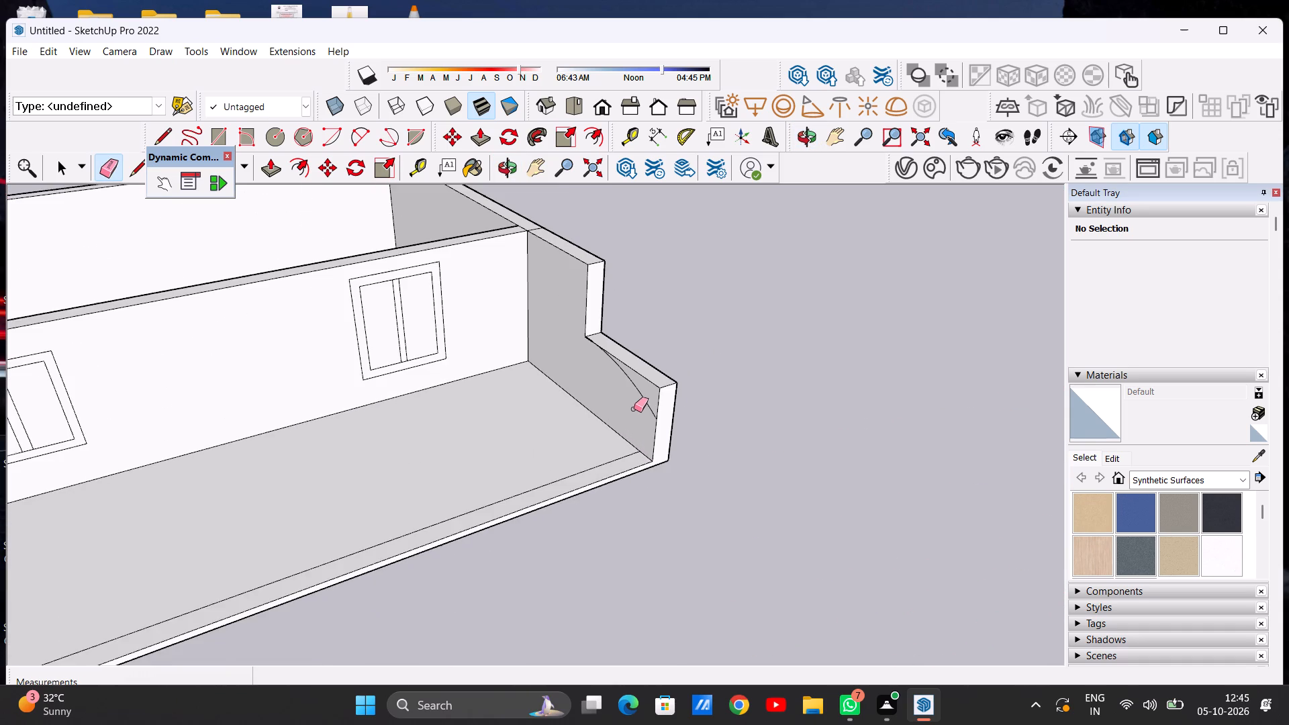
Draw a line about 2' 5" long across the low wall's front end face from the inner arc's lower end.
{"action": "scroll", "coordinate": [653, 356], "scroll_direction": "up", "scroll_amount": 8}
{"action": "scroll", "coordinate": [574, 398], "scroll_direction": "down", "scroll_amount": 1}
{"action": "middle_click_drag", "start_coordinate": [574, 398], "coordinate": [685, 321]}
{"action": "scroll", "coordinate": [656, 389], "scroll_direction": "up", "scroll_amount": 4}
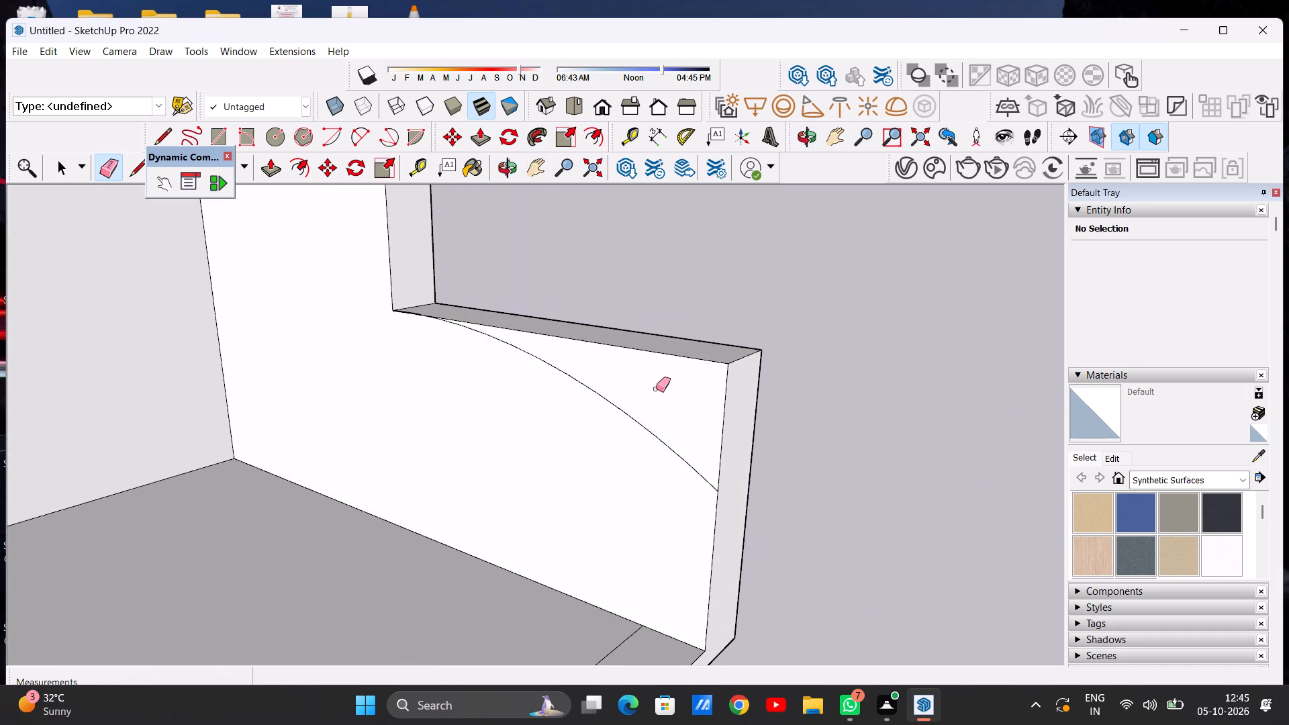
{"action": "scroll", "coordinate": [656, 389], "scroll_direction": "up", "scroll_amount": 2}
{"action": "scroll", "coordinate": [525, 349], "scroll_direction": "up", "scroll_amount": 5}
{"action": "scroll", "coordinate": [510, 358], "scroll_direction": "down", "scroll_amount": 13}
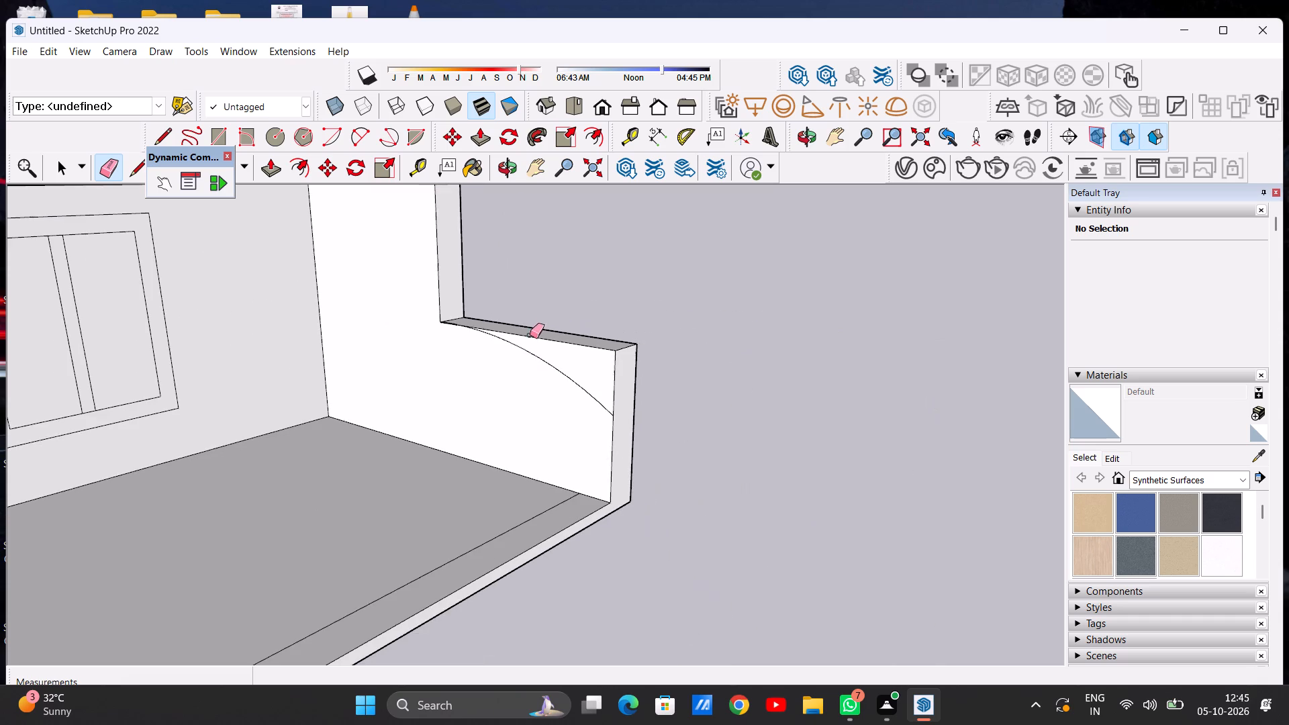
{"action": "middle_click_drag", "start_coordinate": [613, 353], "coordinate": [455, 400]}
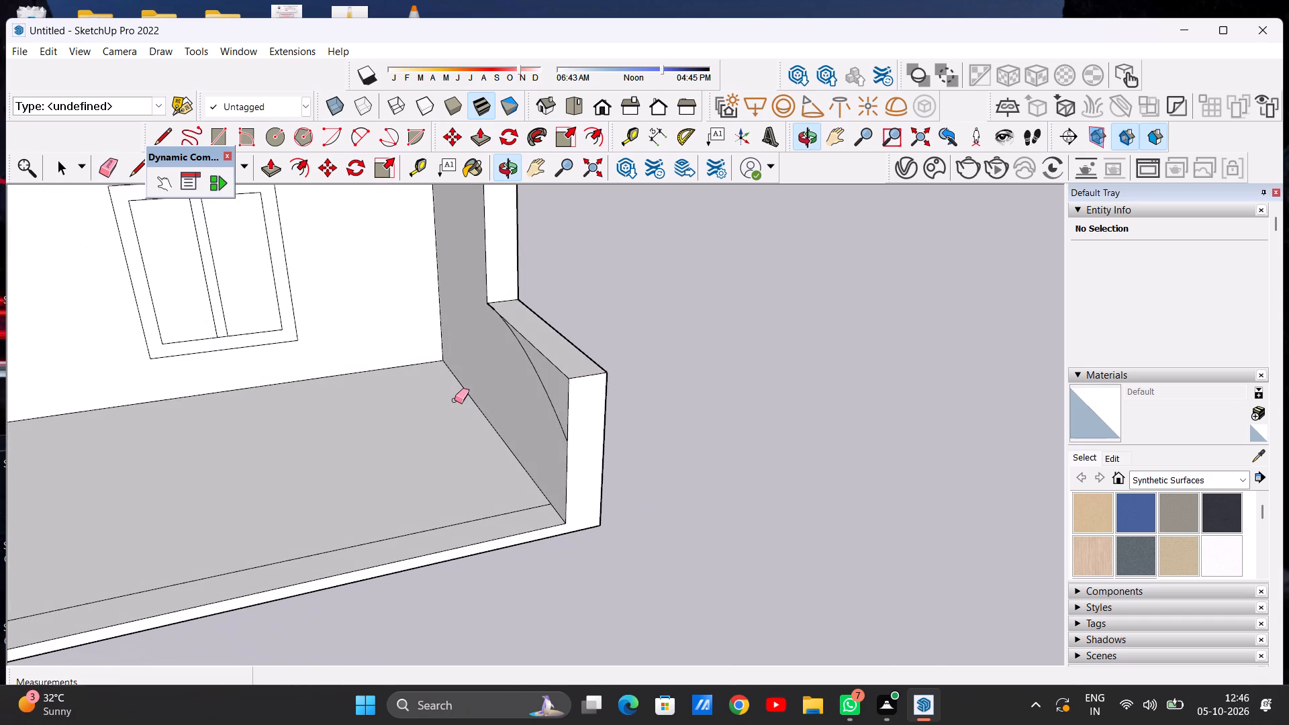
{"action": "key", "text": "l"}
{"action": "scroll", "coordinate": [600, 449], "scroll_direction": "up", "scroll_amount": 9}
{"action": "left_click", "coordinate": [522, 437]}
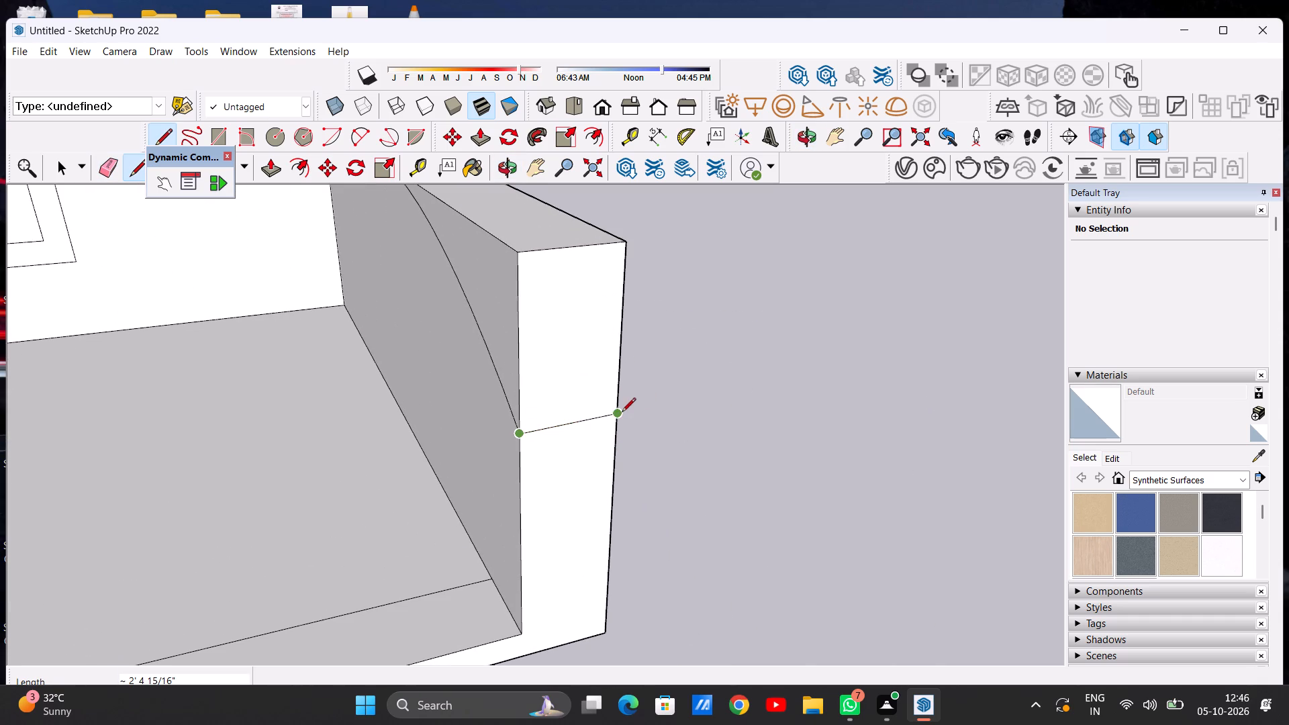
{"action": "left_click", "coordinate": [623, 414]}
{"action": "key", "text": "space"}
{"action": "scroll", "coordinate": [667, 316], "scroll_direction": "down", "scroll_amount": 5}
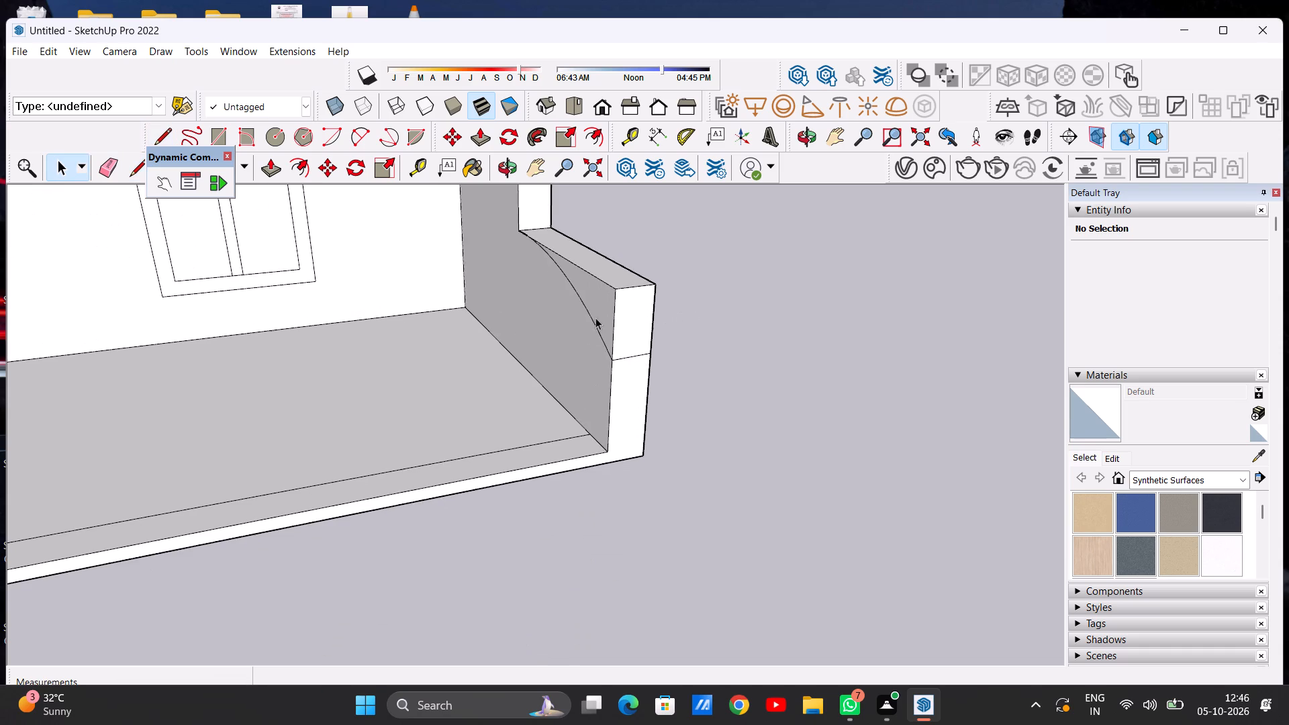
Examine the low side wall's front end face, outer face and arc from the front and outer side.
{"action": "middle_click_drag", "start_coordinate": [799, 305], "coordinate": [491, 312]}
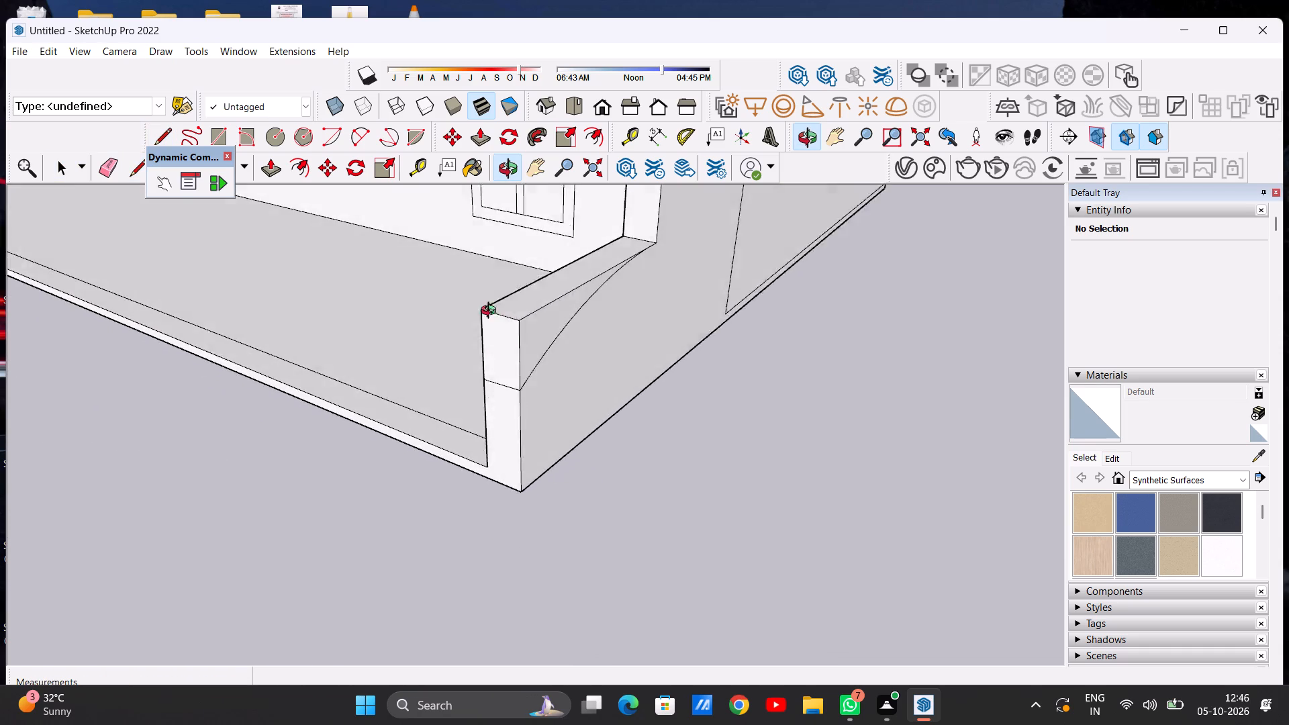
{"action": "middle_click_drag", "start_coordinate": [491, 312], "coordinate": [502, 293]}
{"action": "scroll", "coordinate": [721, 303], "scroll_direction": "down", "scroll_amount": 4}
{"action": "middle_click_drag", "start_coordinate": [798, 310], "coordinate": [624, 307]}
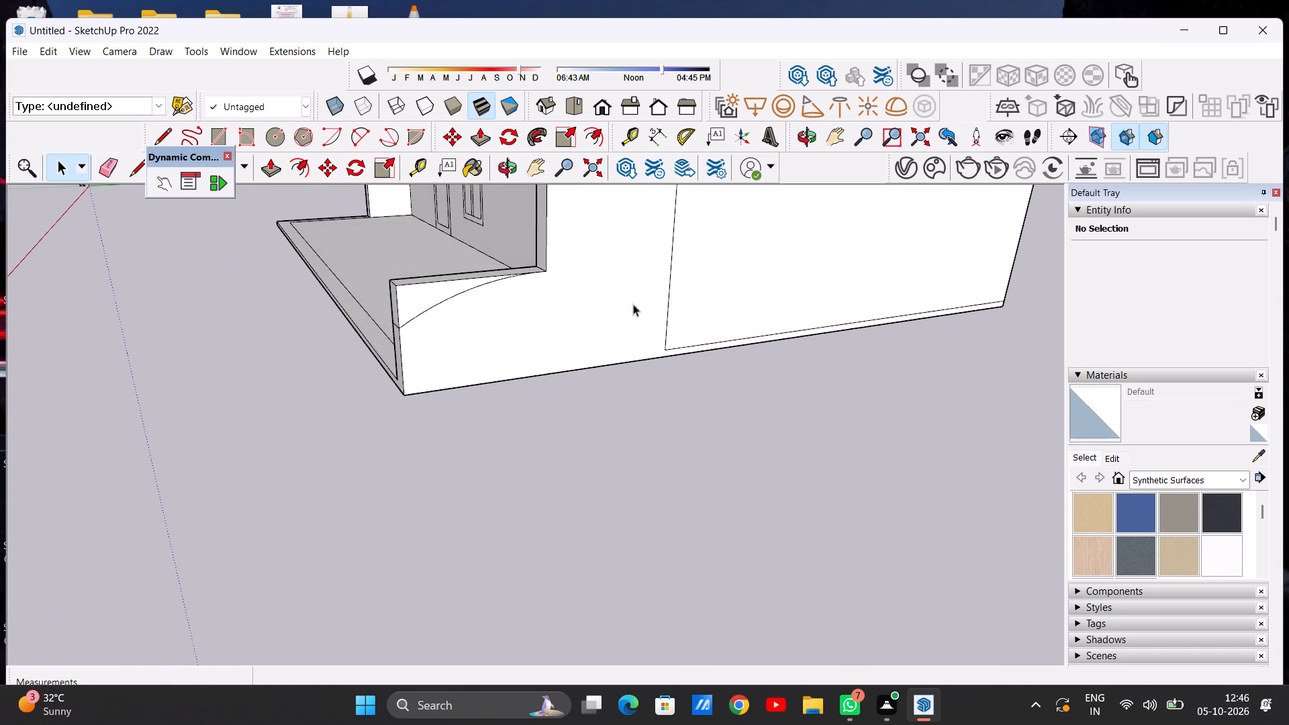
{"action": "scroll", "coordinate": [822, 301], "scroll_direction": "down", "scroll_amount": 6}
{"action": "scroll", "coordinate": [582, 283], "scroll_direction": "up", "scroll_amount": 5}
{"action": "scroll", "coordinate": [671, 316], "scroll_direction": "up", "scroll_amount": 2}
{"action": "middle_click_drag", "start_coordinate": [674, 322], "coordinate": [634, 309]}
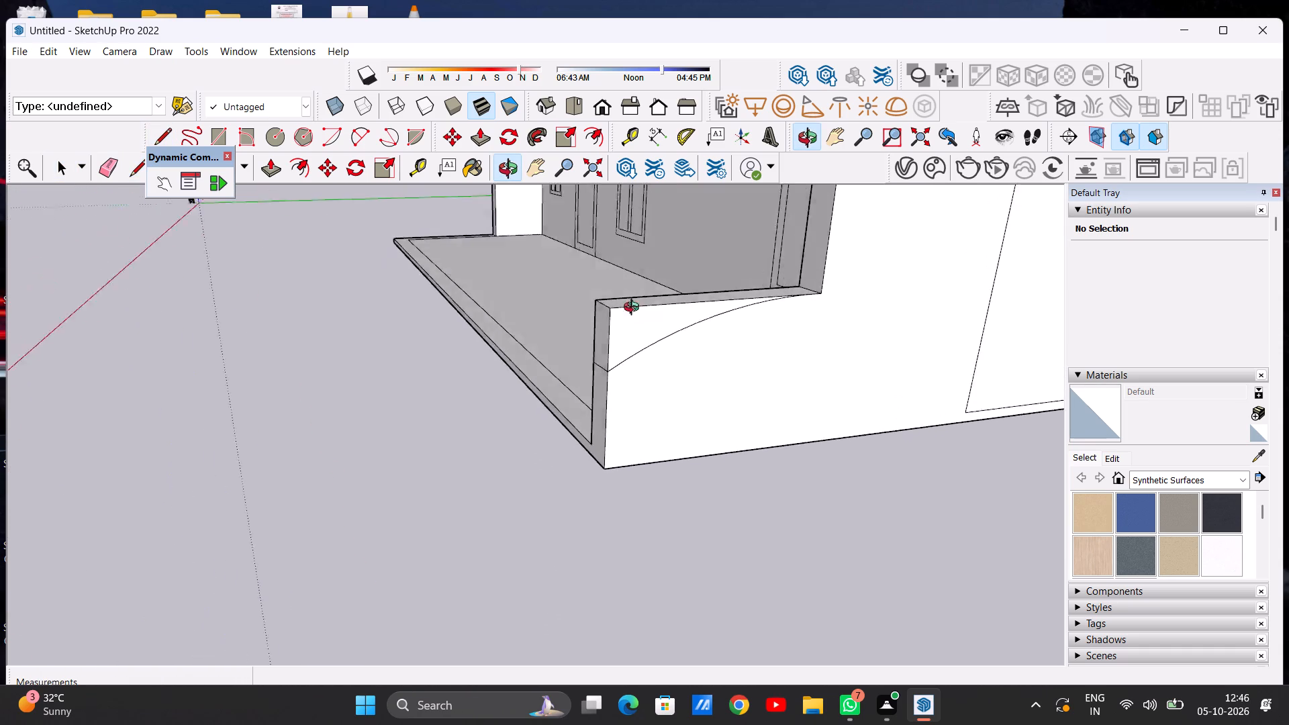
{"action": "middle_click_drag", "start_coordinate": [634, 309], "coordinate": [600, 293]}
{"action": "scroll", "coordinate": [620, 312], "scroll_direction": "up", "scroll_amount": 3}
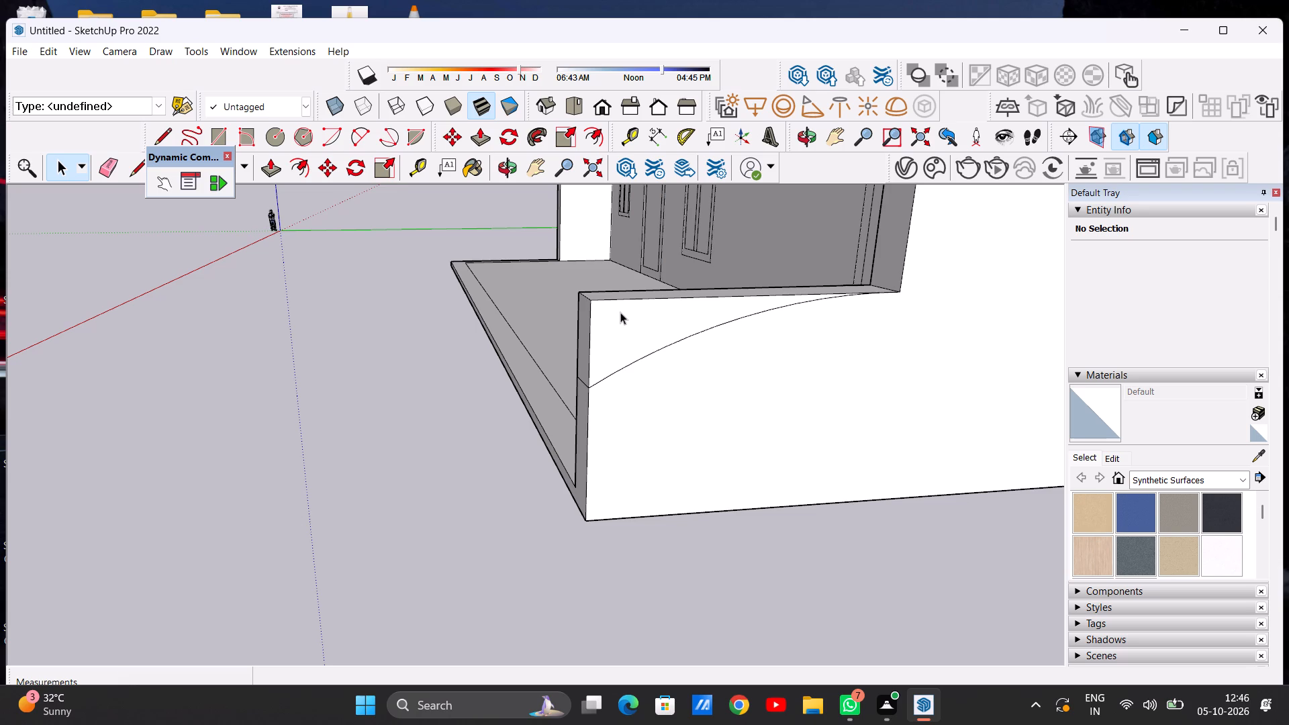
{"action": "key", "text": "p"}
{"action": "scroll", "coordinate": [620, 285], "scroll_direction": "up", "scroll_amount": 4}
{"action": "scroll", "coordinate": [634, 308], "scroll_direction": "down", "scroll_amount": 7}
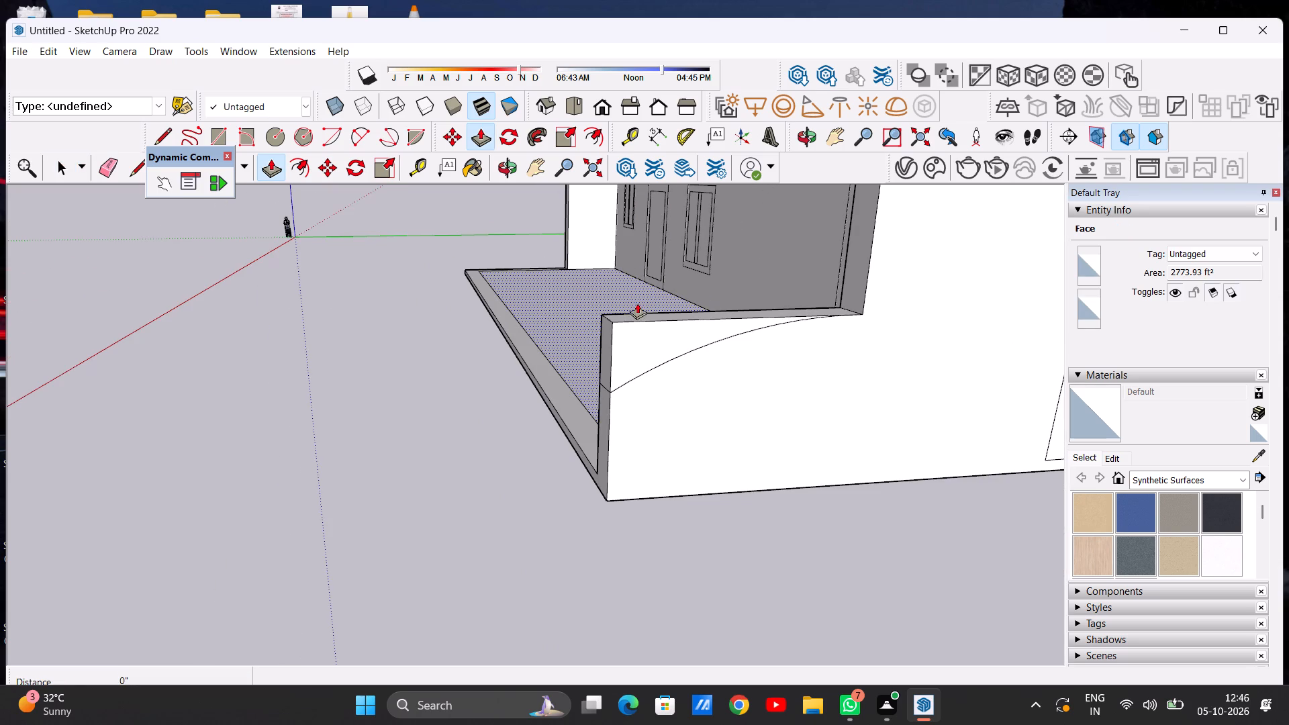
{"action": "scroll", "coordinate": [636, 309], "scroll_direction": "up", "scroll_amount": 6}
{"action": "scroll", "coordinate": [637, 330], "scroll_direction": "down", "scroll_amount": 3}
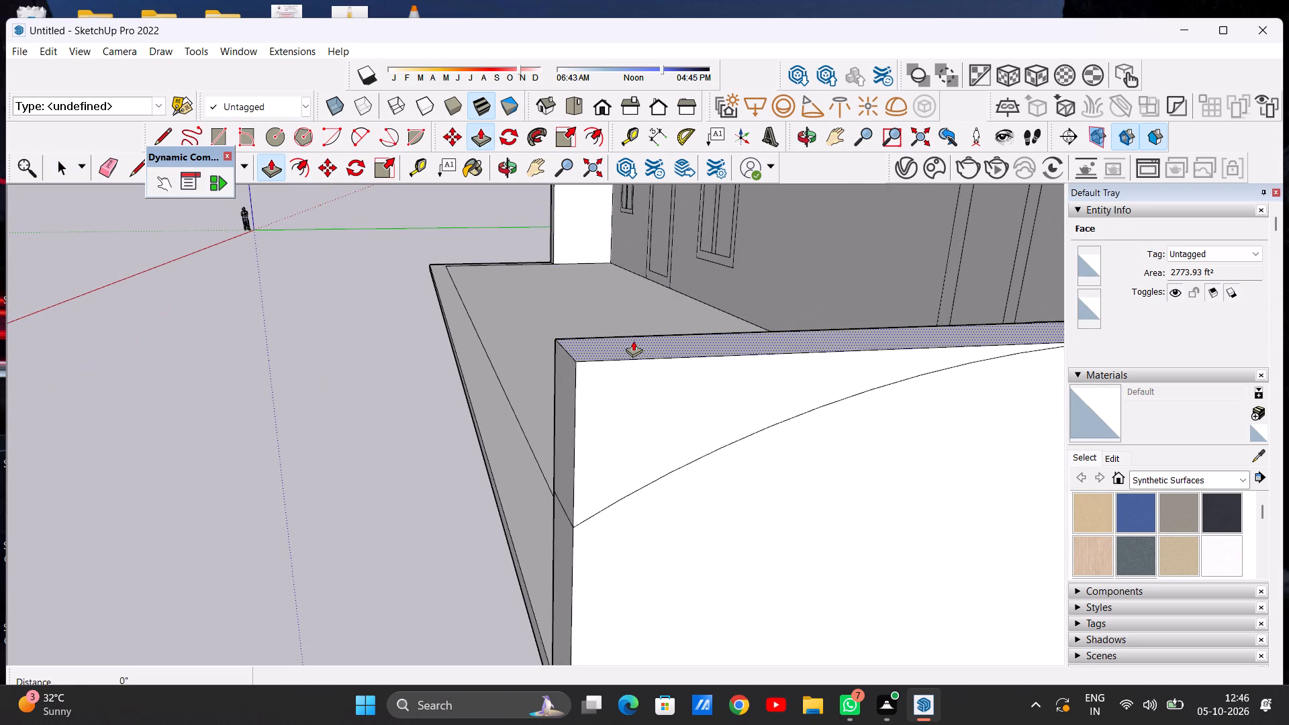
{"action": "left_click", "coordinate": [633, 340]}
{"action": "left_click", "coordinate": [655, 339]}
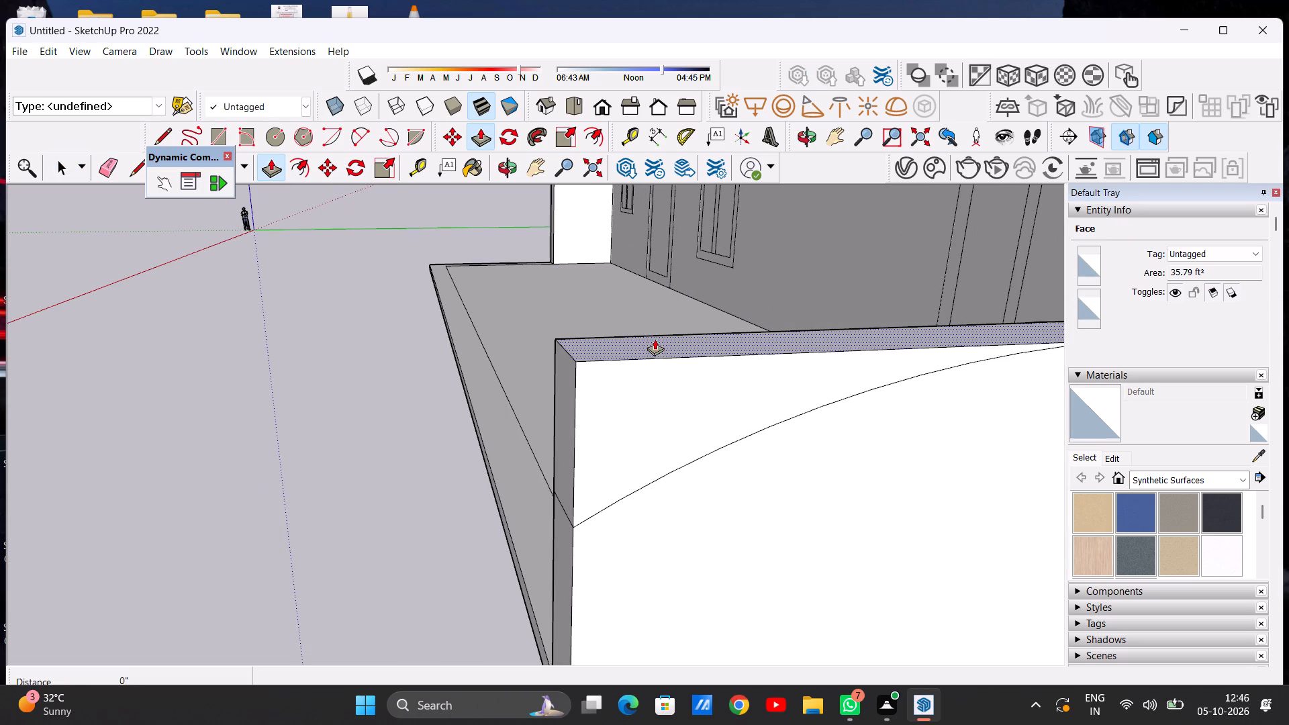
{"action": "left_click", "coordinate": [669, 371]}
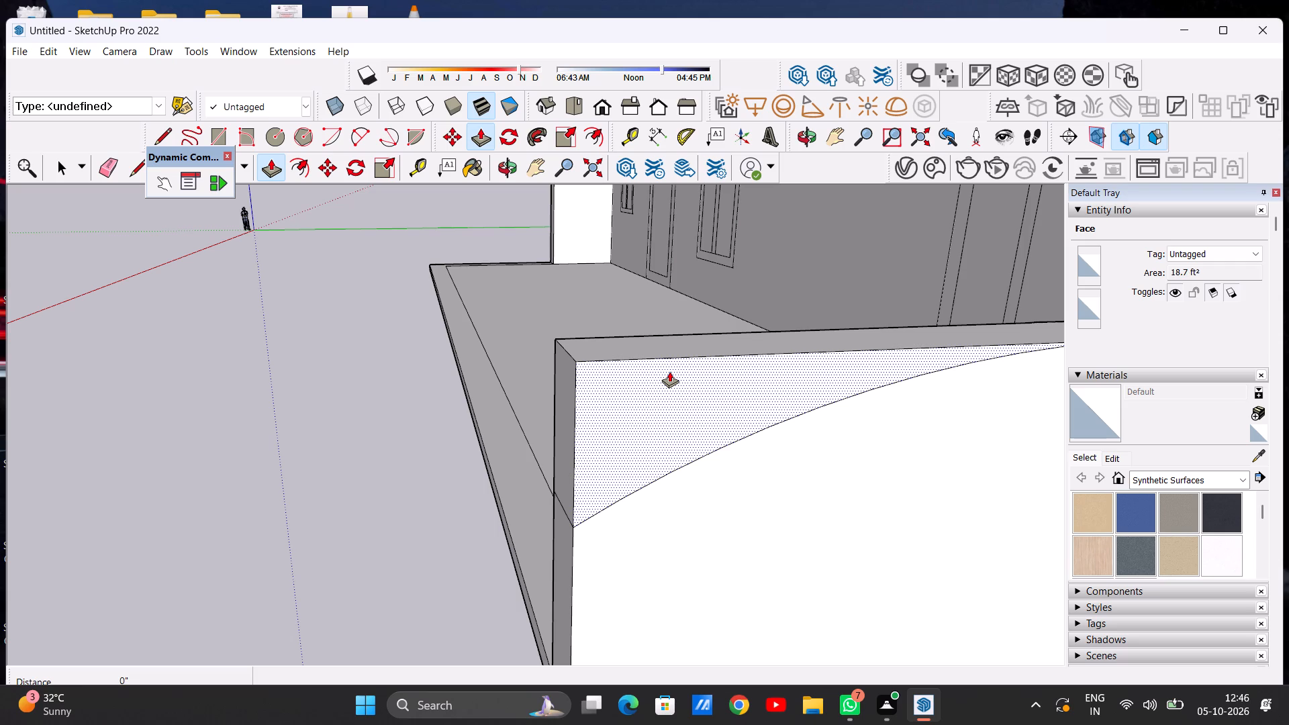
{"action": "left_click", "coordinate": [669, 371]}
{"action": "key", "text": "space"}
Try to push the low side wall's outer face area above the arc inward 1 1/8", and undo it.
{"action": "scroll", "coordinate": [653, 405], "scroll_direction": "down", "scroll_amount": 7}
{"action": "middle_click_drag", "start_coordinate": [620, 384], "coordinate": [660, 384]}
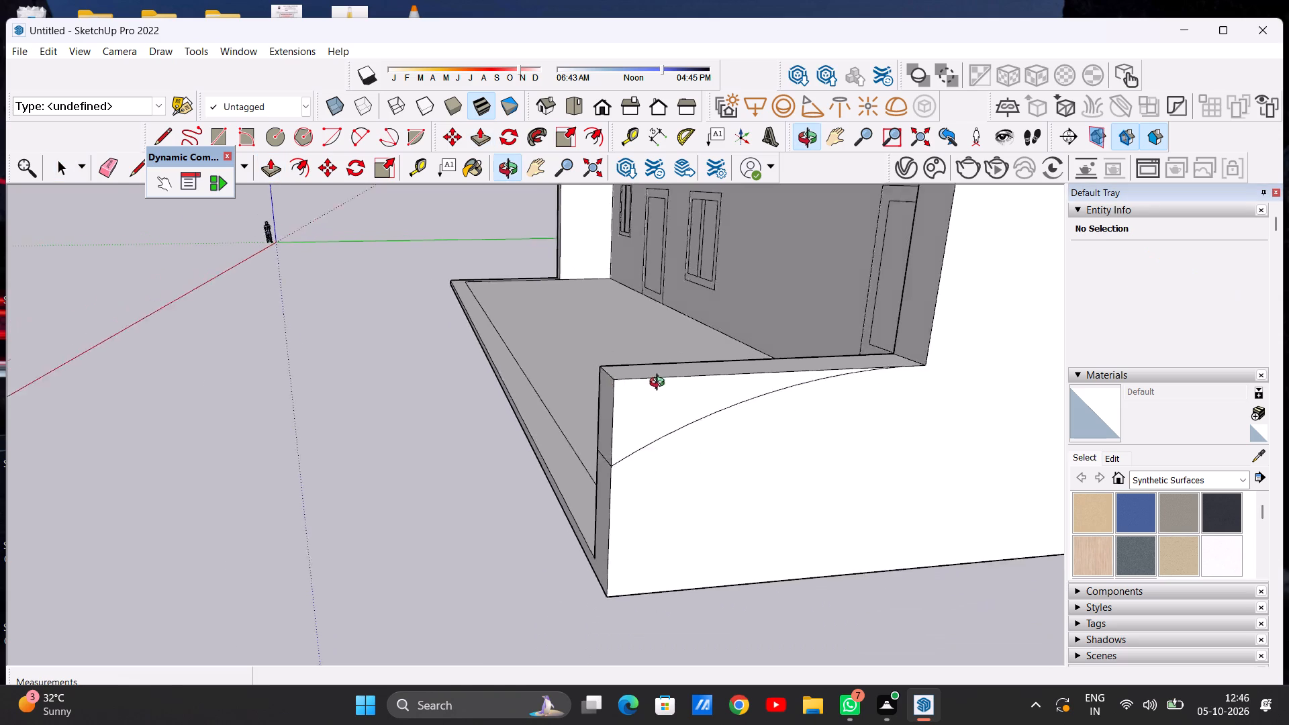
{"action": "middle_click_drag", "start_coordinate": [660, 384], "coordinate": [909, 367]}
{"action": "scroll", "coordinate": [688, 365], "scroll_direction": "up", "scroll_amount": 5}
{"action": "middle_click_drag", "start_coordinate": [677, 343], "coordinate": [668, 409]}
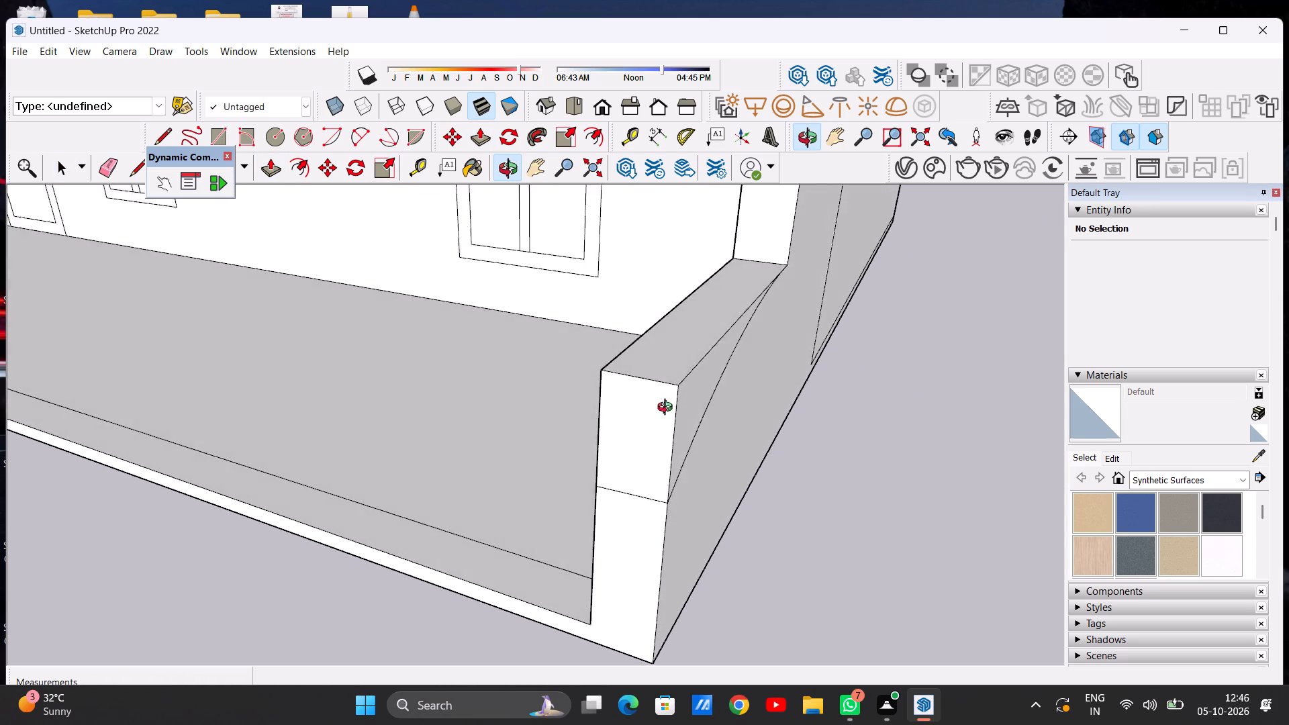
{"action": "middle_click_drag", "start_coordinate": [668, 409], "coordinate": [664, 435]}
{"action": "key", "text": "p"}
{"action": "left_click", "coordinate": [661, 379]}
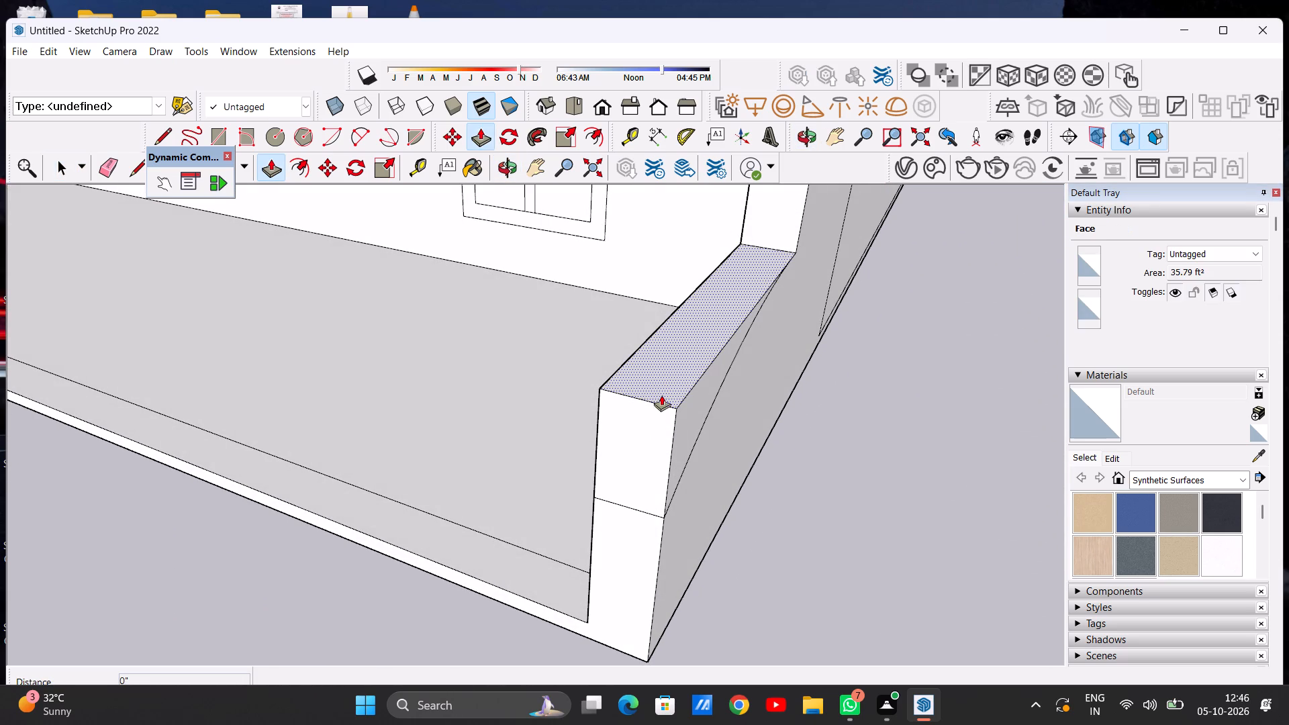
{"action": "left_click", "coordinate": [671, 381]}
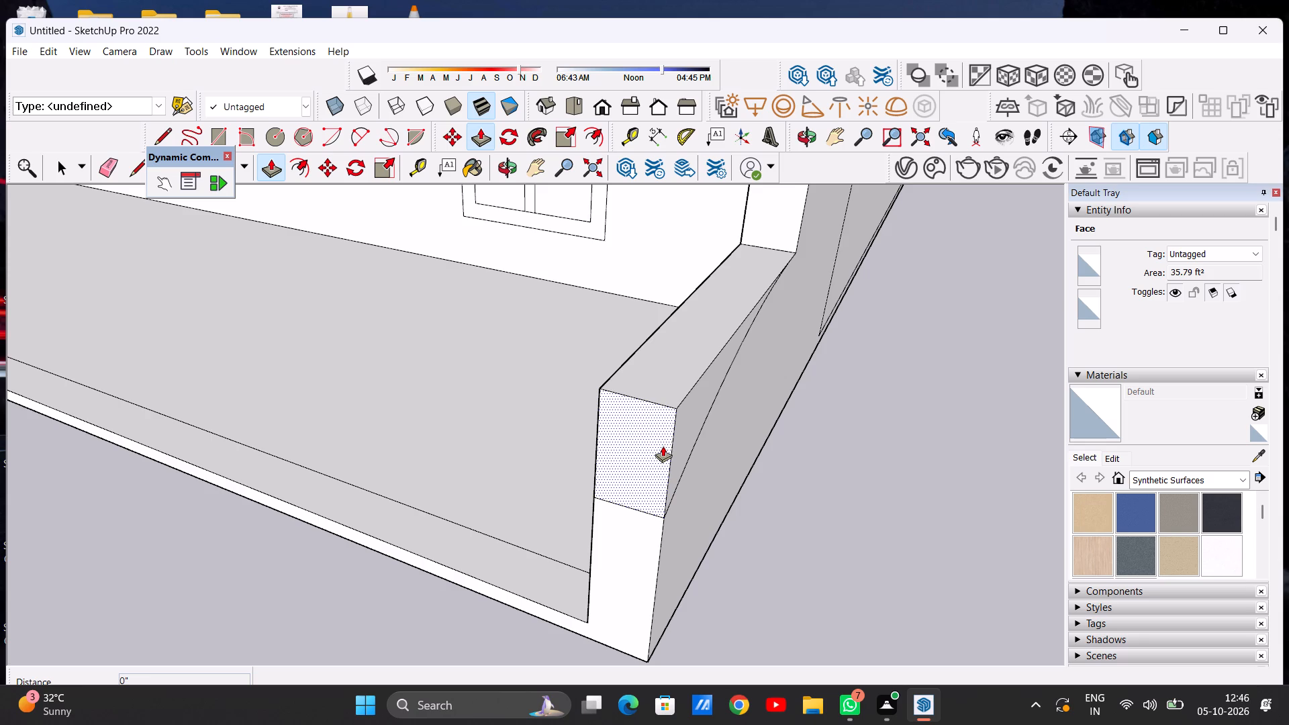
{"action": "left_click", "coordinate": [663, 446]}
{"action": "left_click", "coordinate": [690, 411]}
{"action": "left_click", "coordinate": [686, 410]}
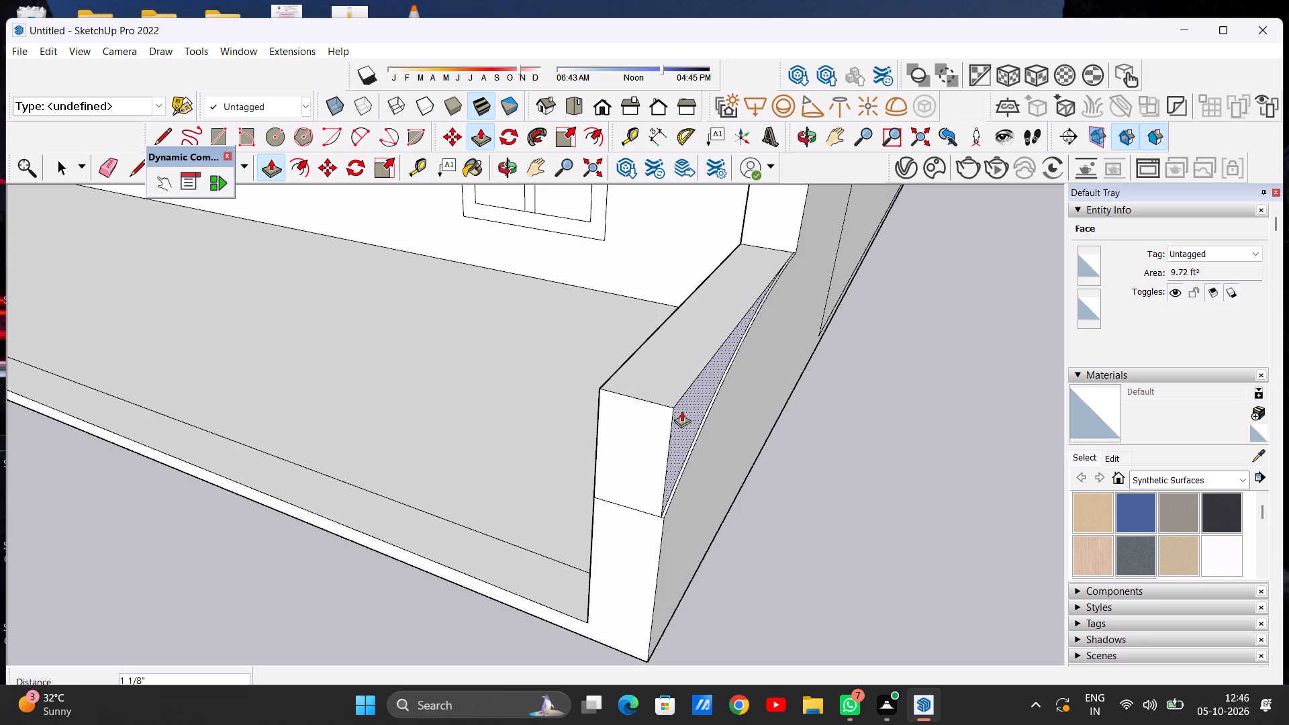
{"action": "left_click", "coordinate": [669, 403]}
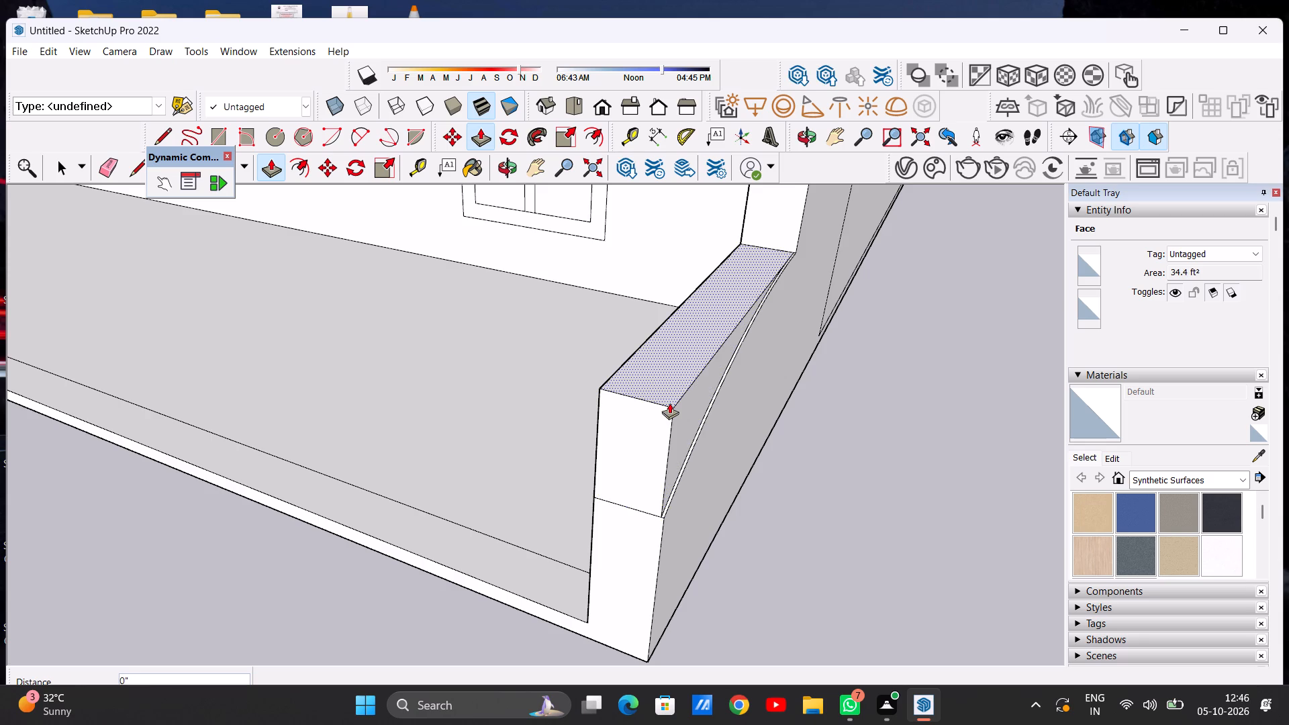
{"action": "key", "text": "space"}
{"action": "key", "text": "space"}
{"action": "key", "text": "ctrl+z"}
Push the outer face area above the low side wall's arc inward about 2' 5" through the wall thickness.
{"action": "scroll", "coordinate": [730, 396], "scroll_direction": "down", "scroll_amount": 9}
{"action": "middle_click_drag", "start_coordinate": [701, 416], "coordinate": [693, 409]}
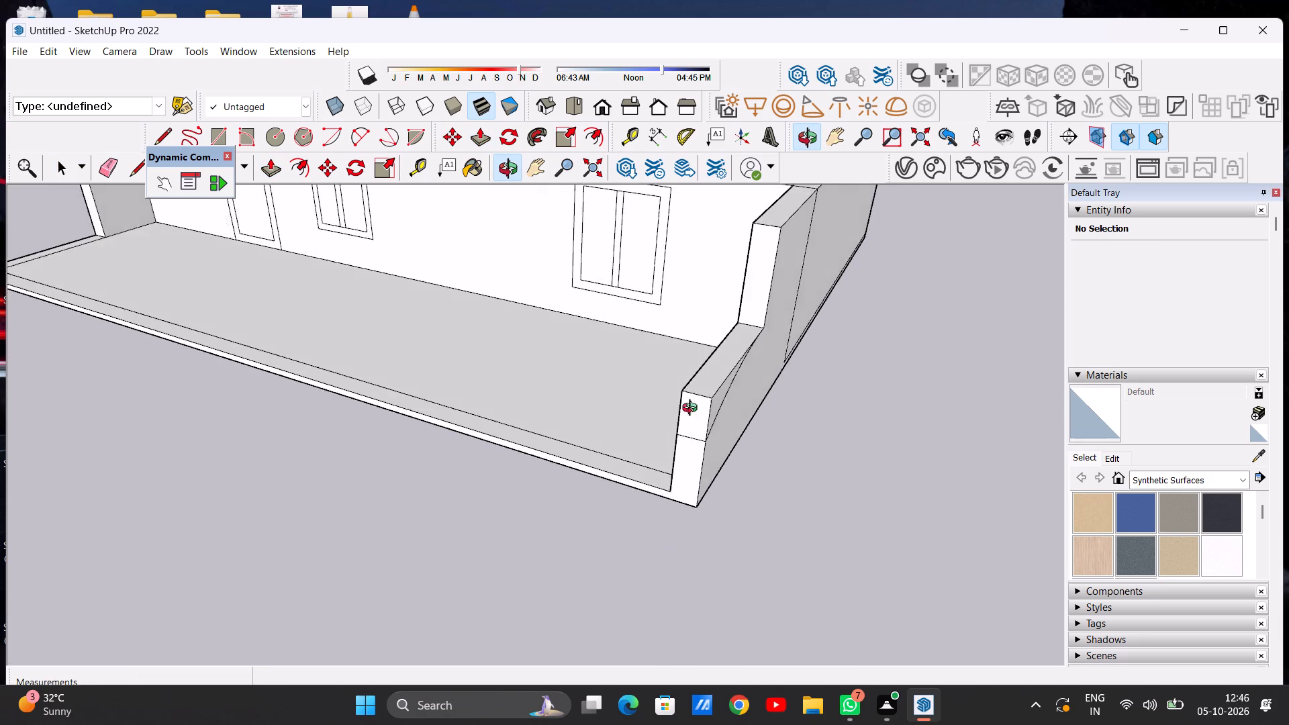
{"action": "middle_click_drag", "start_coordinate": [693, 409], "coordinate": [514, 306]}
{"action": "scroll", "coordinate": [651, 271], "scroll_direction": "up", "scroll_amount": 7}
{"action": "scroll", "coordinate": [652, 275], "scroll_direction": "down", "scroll_amount": 7}
{"action": "middle_click_drag", "start_coordinate": [679, 322], "coordinate": [646, 389]}
{"action": "key", "text": "p"}
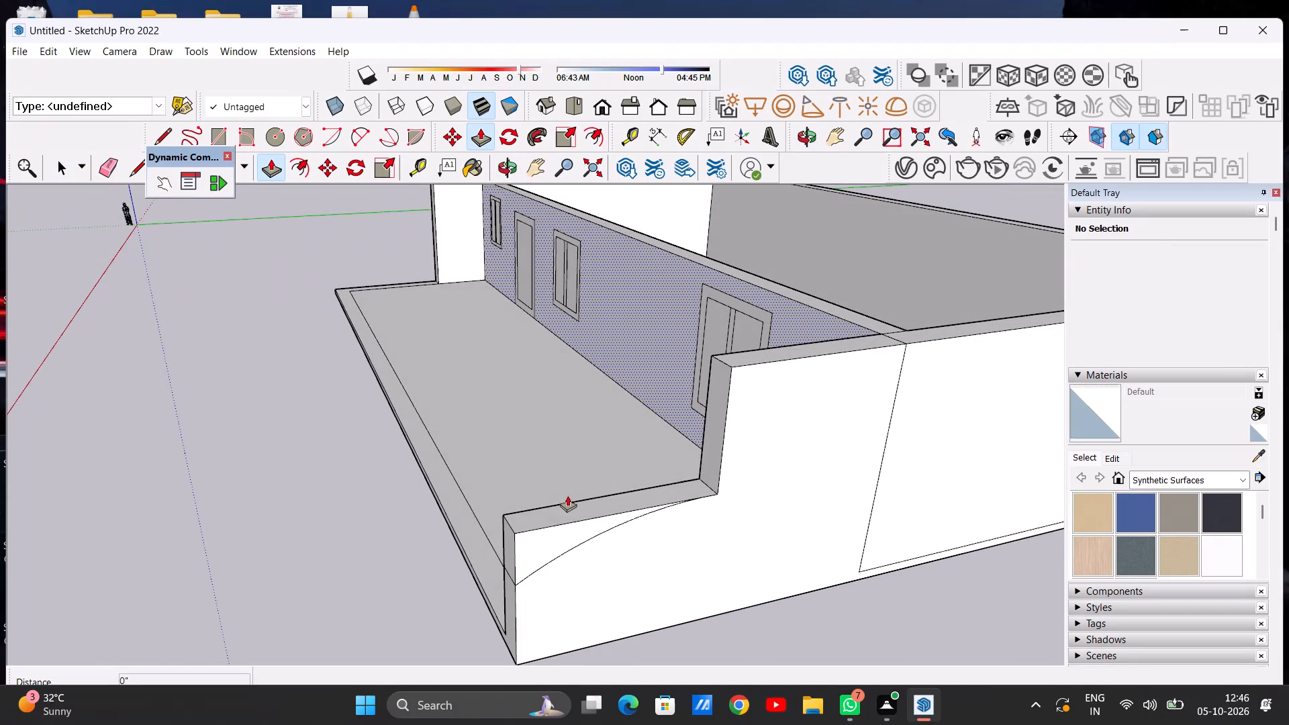
{"action": "scroll", "coordinate": [522, 524], "scroll_direction": "up", "scroll_amount": 12}
{"action": "left_click", "coordinate": [520, 528]}
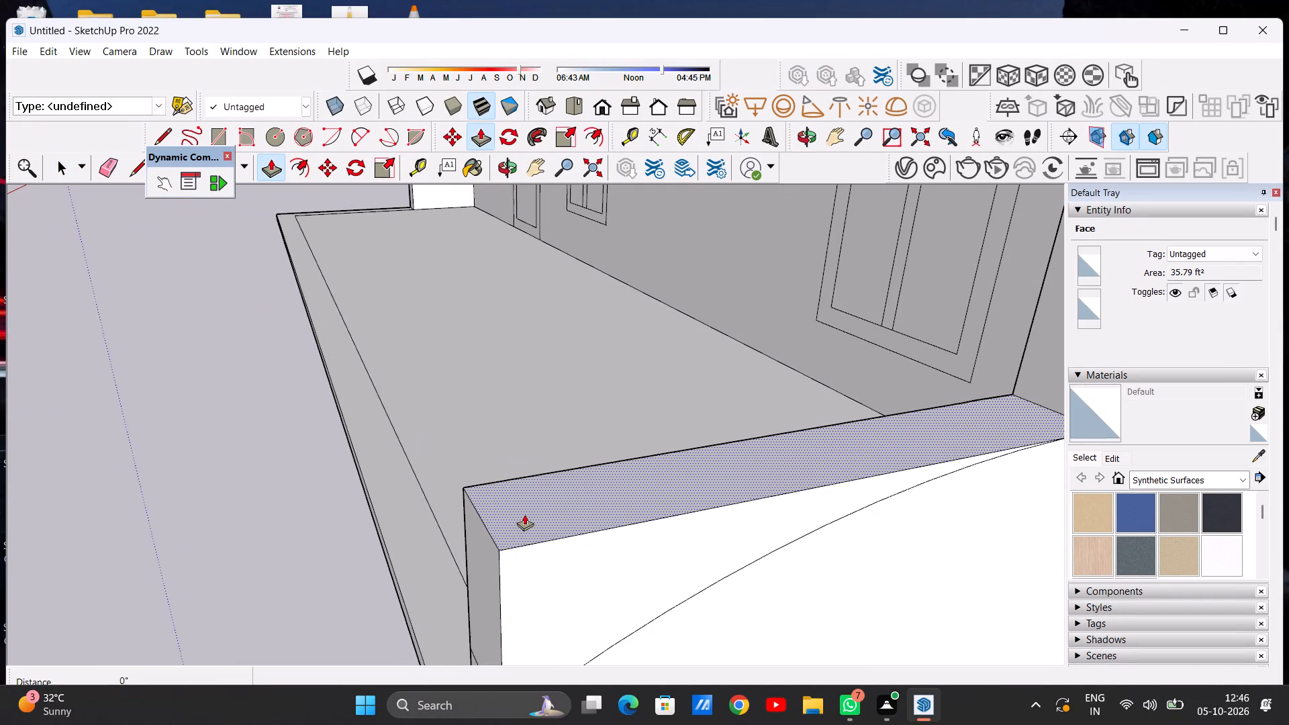
{"action": "triple_click", "coordinate": [524, 514]}
{"action": "double_click", "coordinate": [524, 514]}
{"action": "left_click_drag", "start_coordinate": [524, 514], "coordinate": [526, 563]}
{"action": "scroll", "coordinate": [590, 508], "scroll_direction": "down", "scroll_amount": 2}
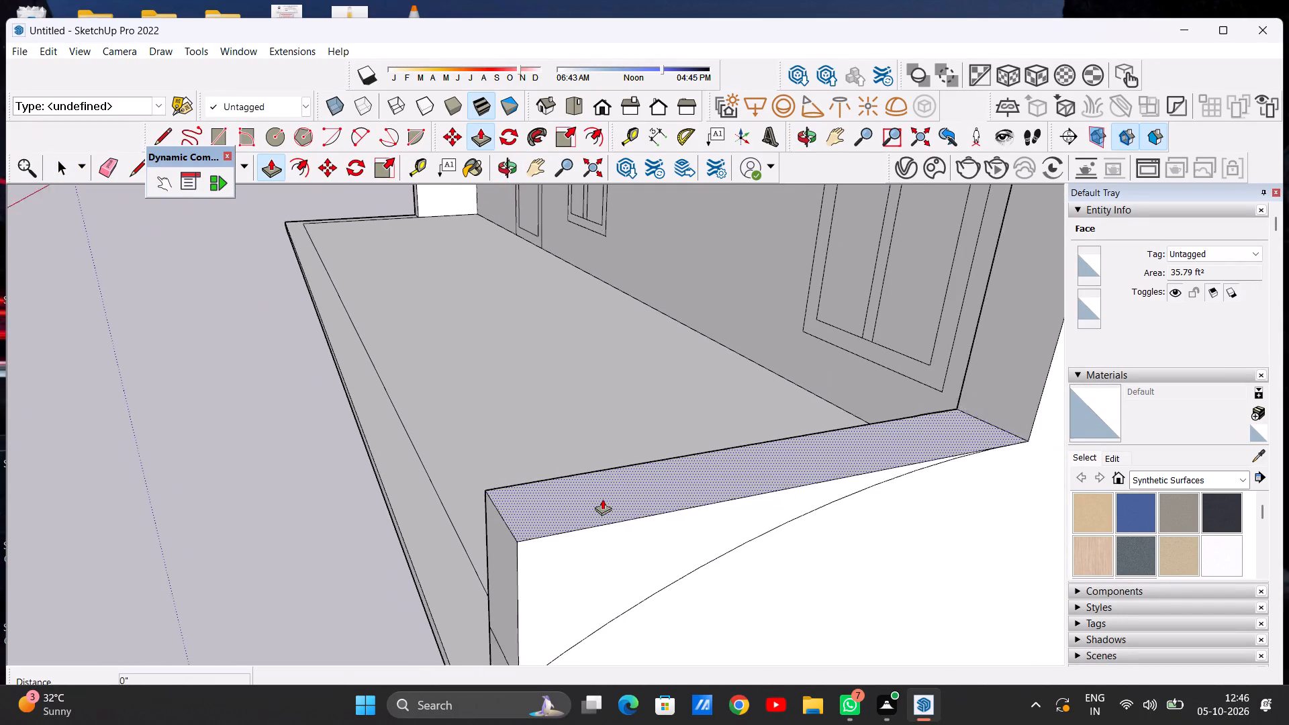
{"action": "scroll", "coordinate": [602, 499], "scroll_direction": "down", "scroll_amount": 1}
{"action": "left_click", "coordinate": [574, 562]}
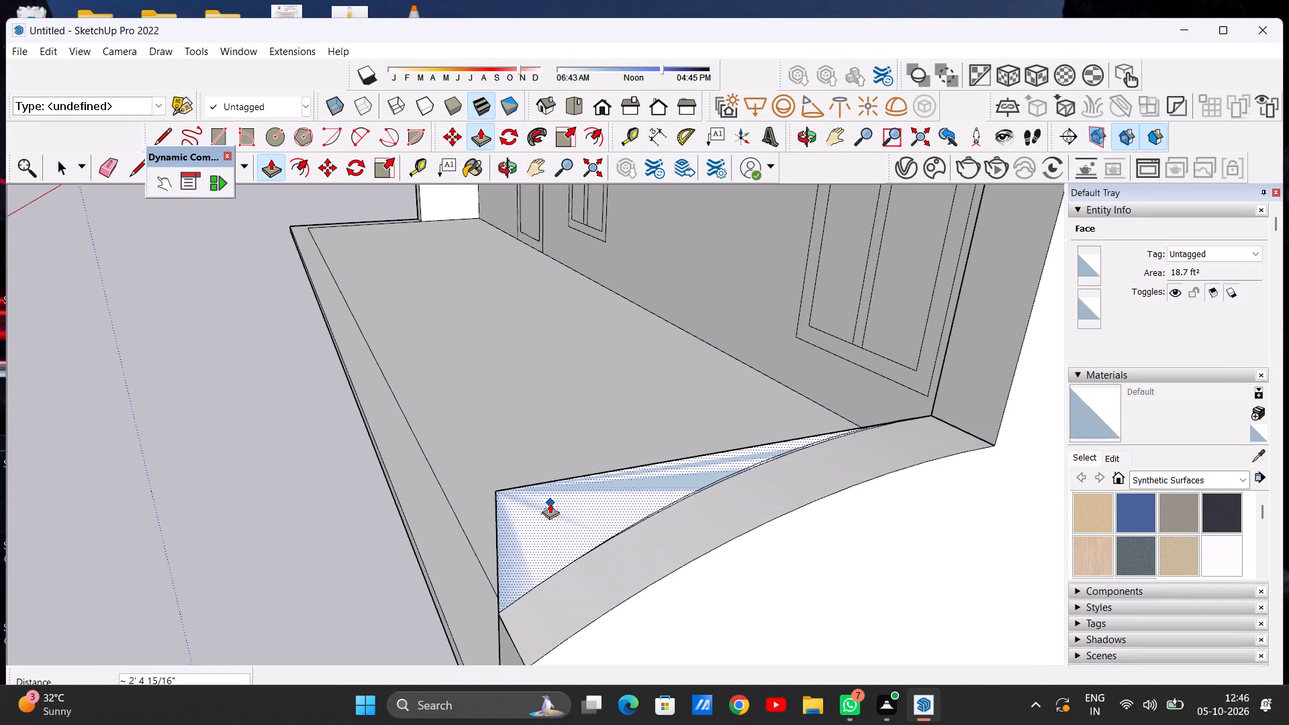
{"action": "left_click", "coordinate": [541, 483]}
Erase the leftover edges and thin face standing above the arc on the low side wall's inner side.
{"action": "scroll", "coordinate": [641, 493], "scroll_direction": "down", "scroll_amount": 5}
{"action": "middle_click_drag", "start_coordinate": [565, 507], "coordinate": [612, 505]}
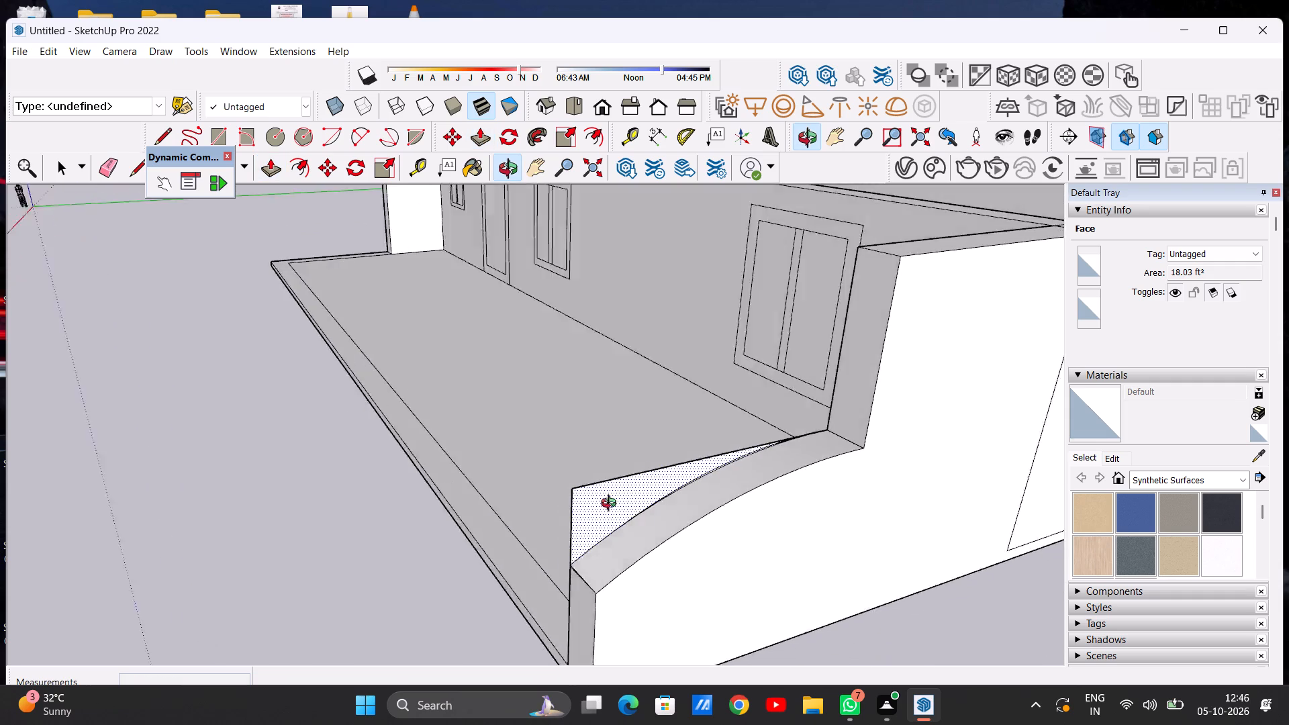
{"action": "middle_click_drag", "start_coordinate": [612, 505], "coordinate": [844, 448]}
{"action": "scroll", "coordinate": [612, 463], "scroll_direction": "up", "scroll_amount": 1}
{"action": "middle_click_drag", "start_coordinate": [606, 465], "coordinate": [728, 470]}
{"action": "key", "text": "space"}
{"action": "middle_click_drag", "start_coordinate": [904, 410], "coordinate": [801, 414]}
{"action": "scroll", "coordinate": [753, 479], "scroll_direction": "up", "scroll_amount": 3}
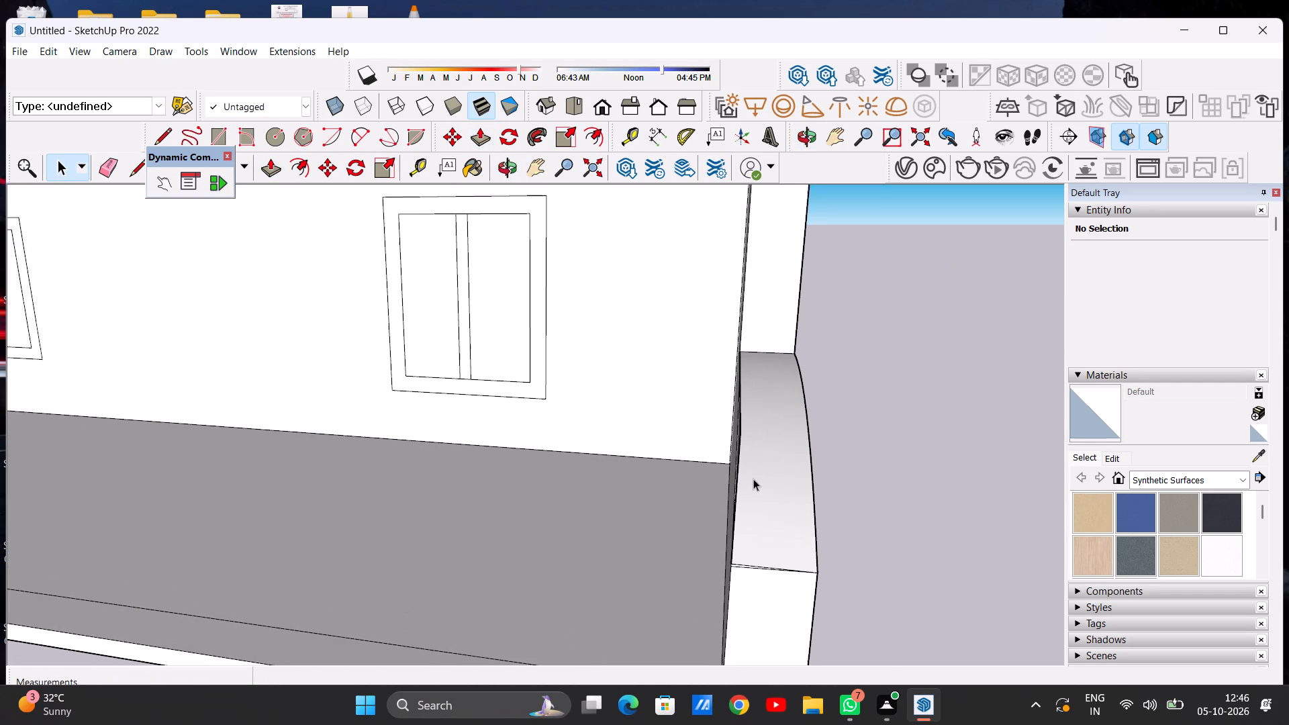
{"action": "key", "text": "e"}
{"action": "middle_click_drag", "start_coordinate": [678, 445], "coordinate": [836, 371]}
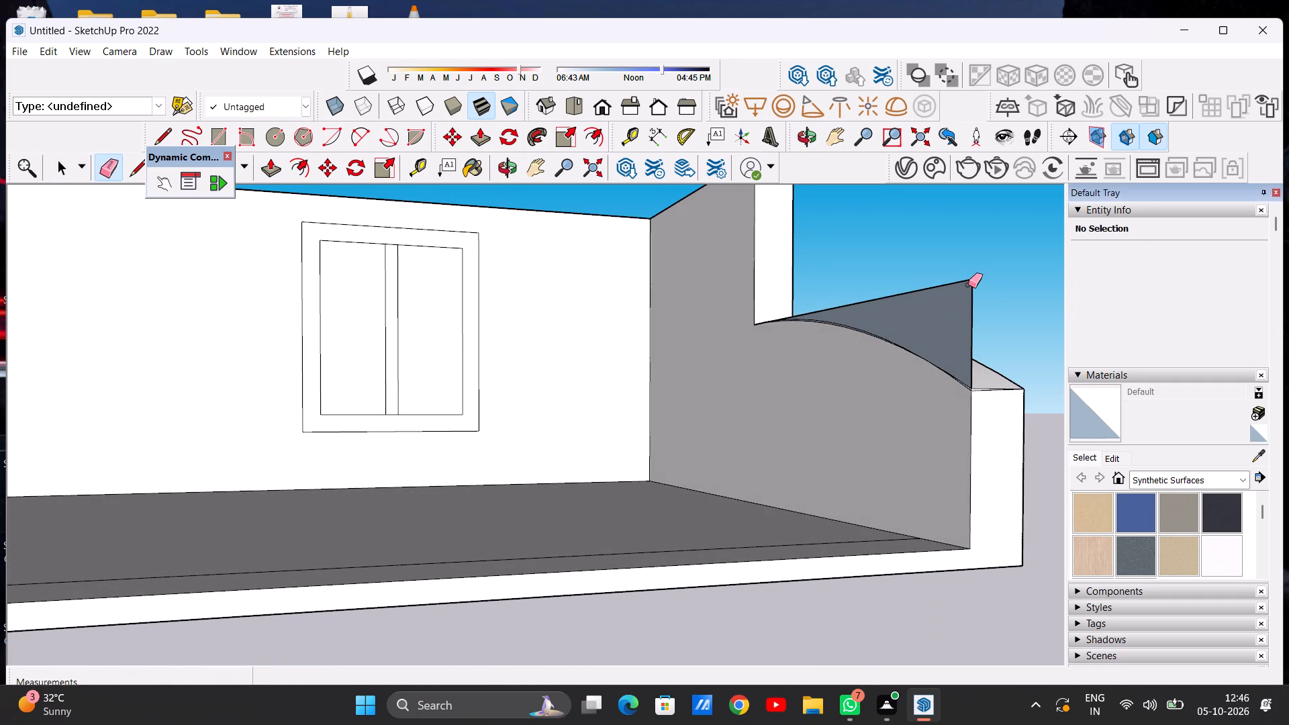
{"action": "left_click", "coordinate": [971, 279]}
Examine the low side wall's arched top along its inner edge and at the front end corner.
{"action": "scroll", "coordinate": [854, 339], "scroll_direction": "down", "scroll_amount": 5}
{"action": "middle_click_drag", "start_coordinate": [874, 347], "coordinate": [736, 452]}
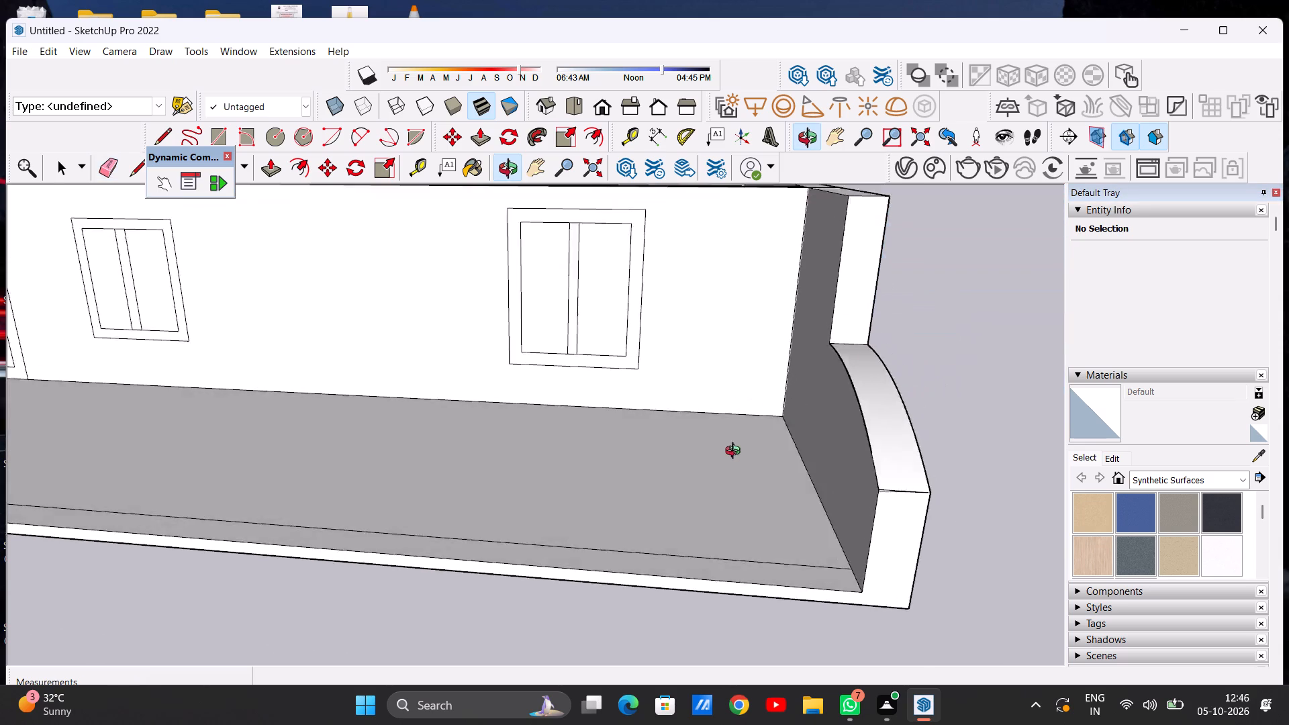
{"action": "middle_click_drag", "start_coordinate": [736, 452], "coordinate": [653, 489]}
{"action": "scroll", "coordinate": [798, 544], "scroll_direction": "up", "scroll_amount": 13}
{"action": "scroll", "coordinate": [774, 498], "scroll_direction": "down", "scroll_amount": 6}
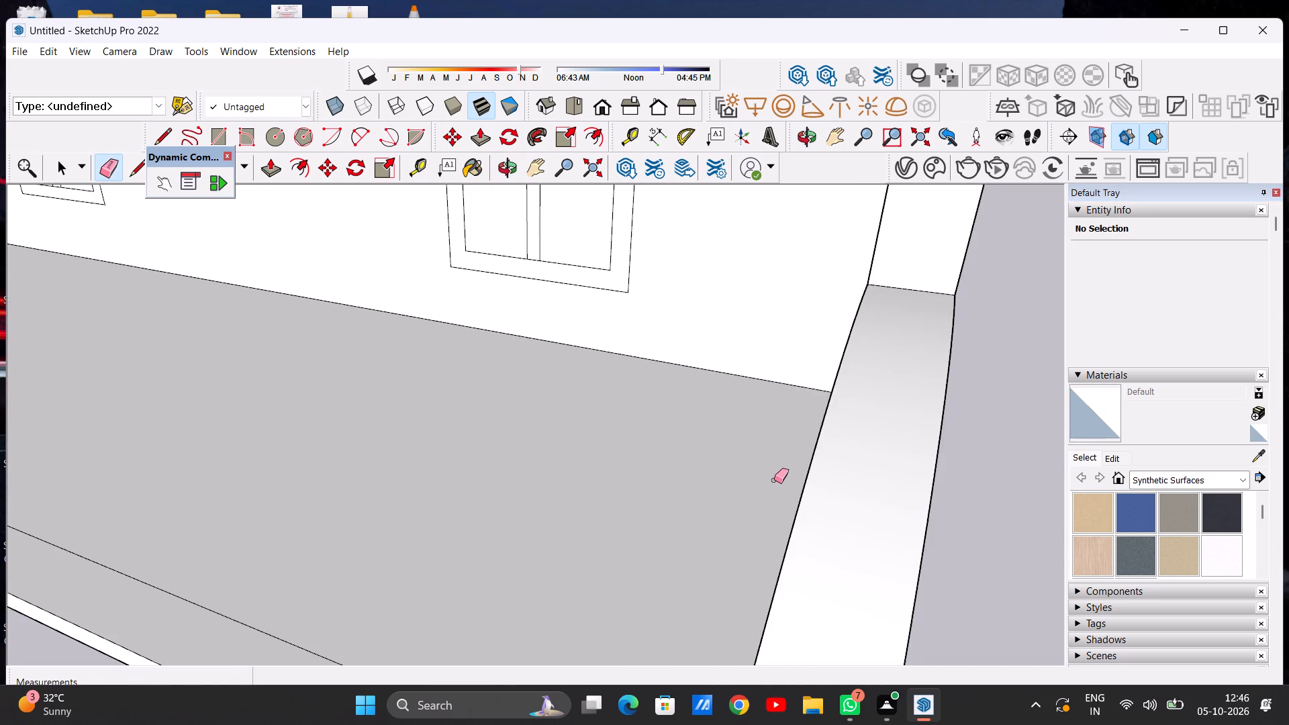
{"action": "scroll", "coordinate": [774, 480], "scroll_direction": "down", "scroll_amount": 4}
{"action": "key", "text": "space"}
{"action": "middle_click_drag", "start_coordinate": [748, 493], "coordinate": [982, 356]}
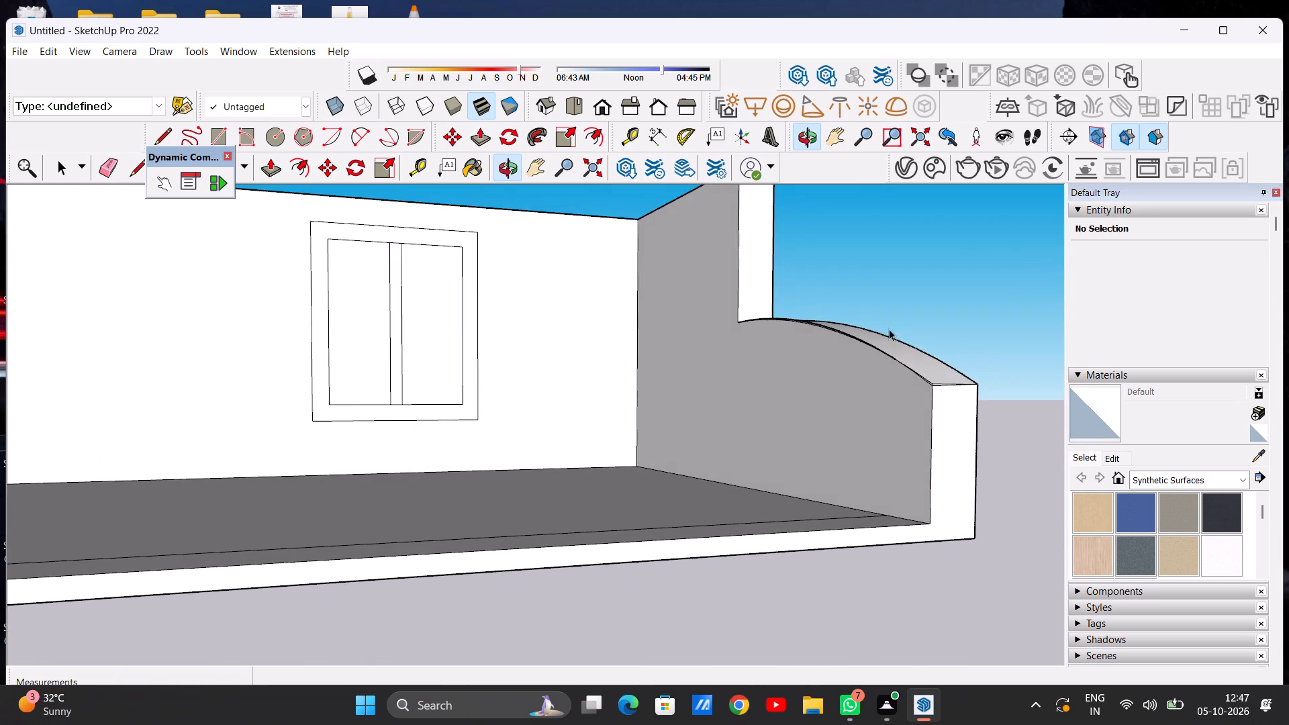
{"action": "scroll", "coordinate": [803, 343], "scroll_direction": "up", "scroll_amount": 7}
{"action": "scroll", "coordinate": [842, 311], "scroll_direction": "up", "scroll_amount": 20}
{"action": "middle_click_drag", "start_coordinate": [816, 339], "coordinate": [794, 409]}
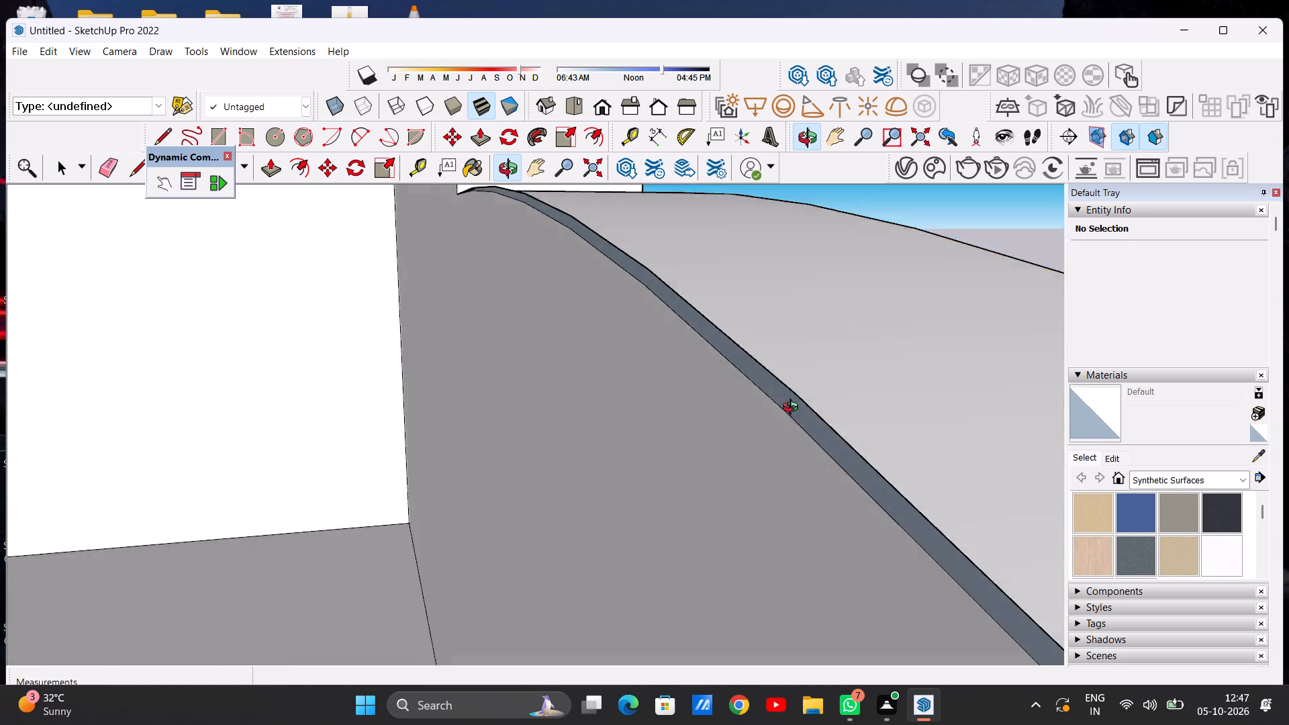
{"action": "middle_click_drag", "start_coordinate": [794, 409], "coordinate": [779, 439]}
{"action": "scroll", "coordinate": [767, 427], "scroll_direction": "down", "scroll_amount": 14}
{"action": "scroll", "coordinate": [696, 362], "scroll_direction": "up", "scroll_amount": 2}
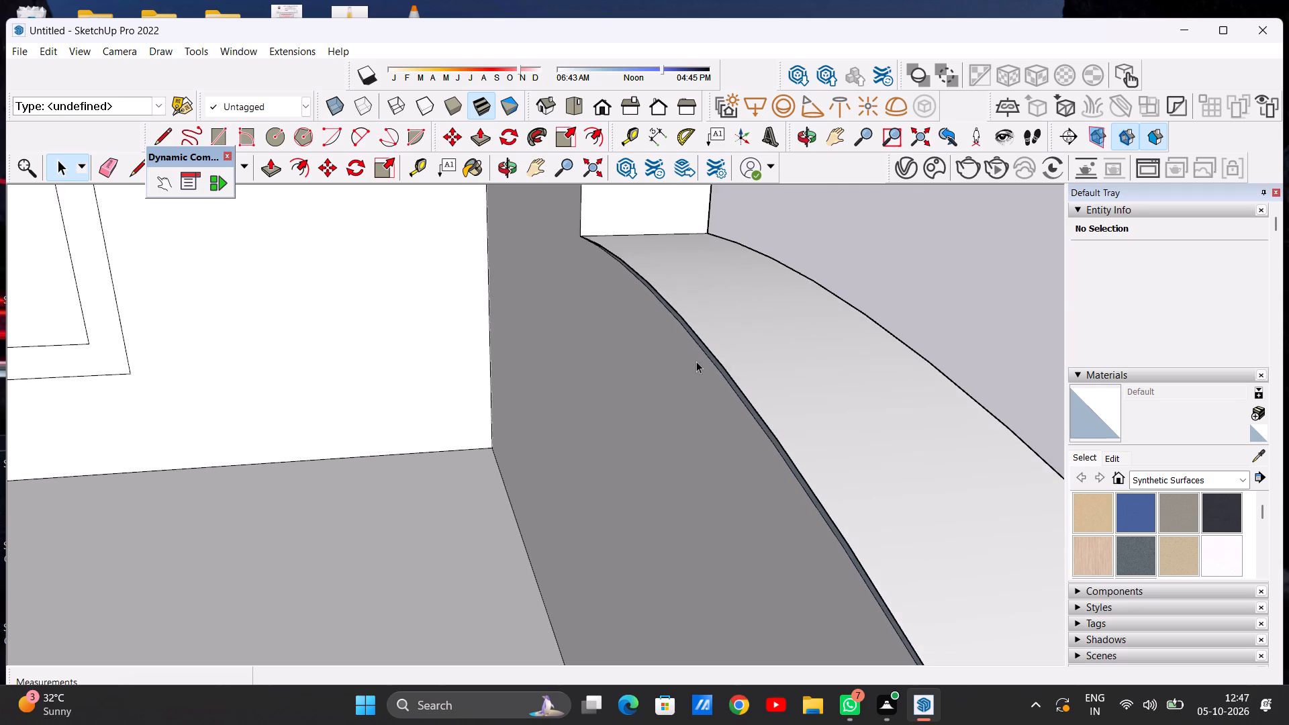
{"action": "scroll", "coordinate": [684, 350], "scroll_direction": "down", "scroll_amount": 17}
{"action": "scroll", "coordinate": [710, 426], "scroll_direction": "up", "scroll_amount": 15}
{"action": "middle_click_drag", "start_coordinate": [749, 422], "coordinate": [743, 429]}
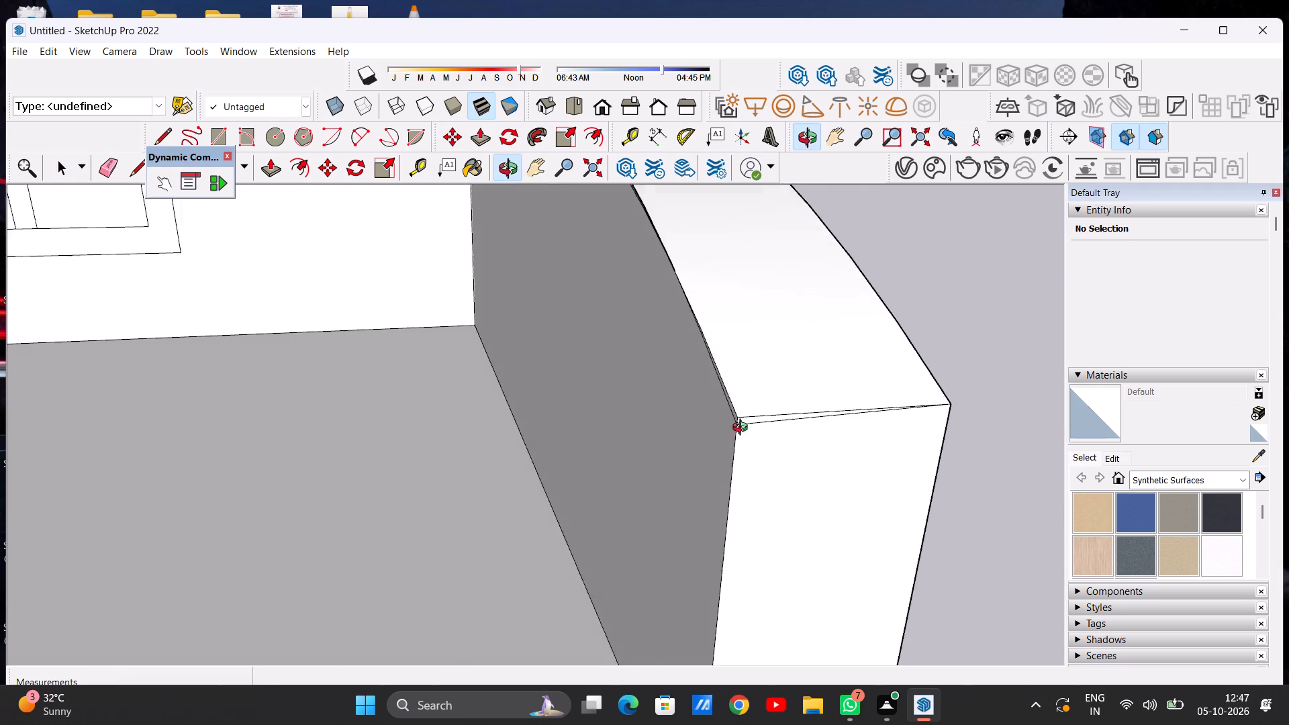
{"action": "middle_click_drag", "start_coordinate": [743, 429], "coordinate": [736, 457]}
{"action": "scroll", "coordinate": [726, 442], "scroll_direction": "up", "scroll_amount": 5}
{"action": "middle_click_drag", "start_coordinate": [726, 438], "coordinate": [901, 384]}
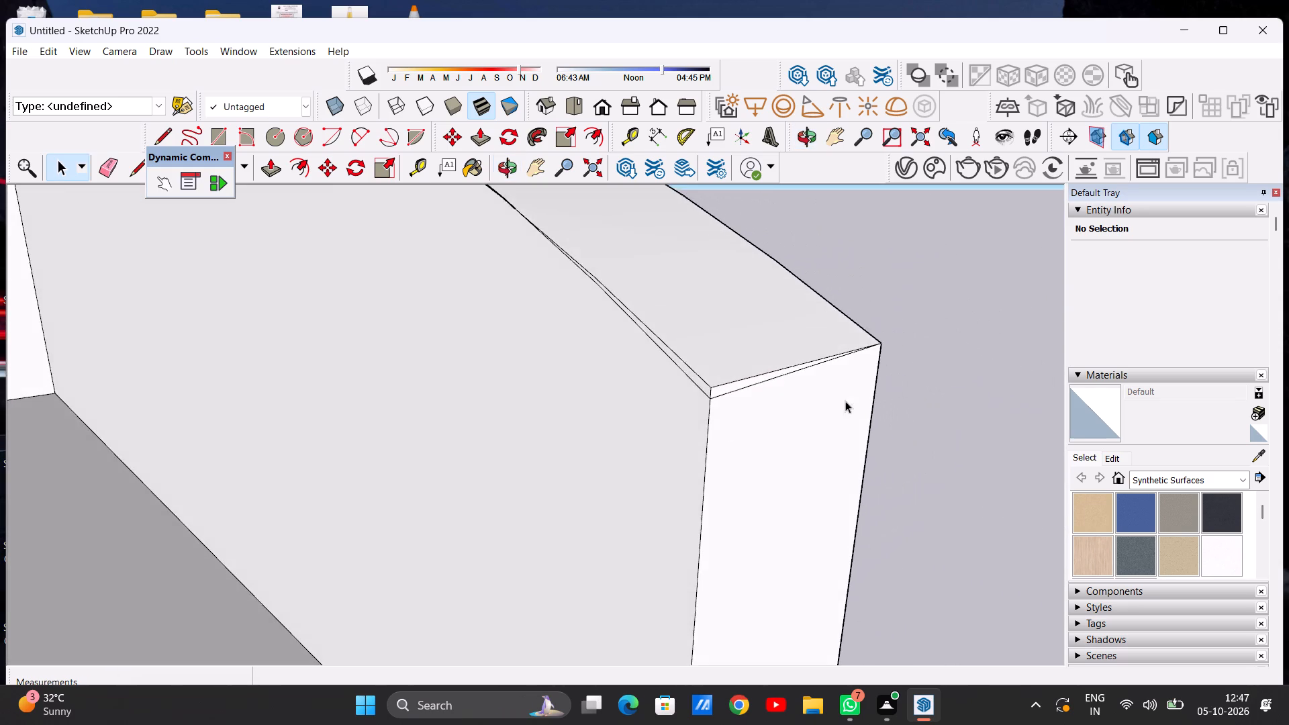
{"action": "scroll", "coordinate": [591, 432], "scroll_direction": "down", "scroll_amount": 12}
{"action": "scroll", "coordinate": [393, 117], "scroll_direction": "up", "scroll_amount": 7}
{"action": "scroll", "coordinate": [523, 328], "scroll_direction": "up", "scroll_amount": 3}
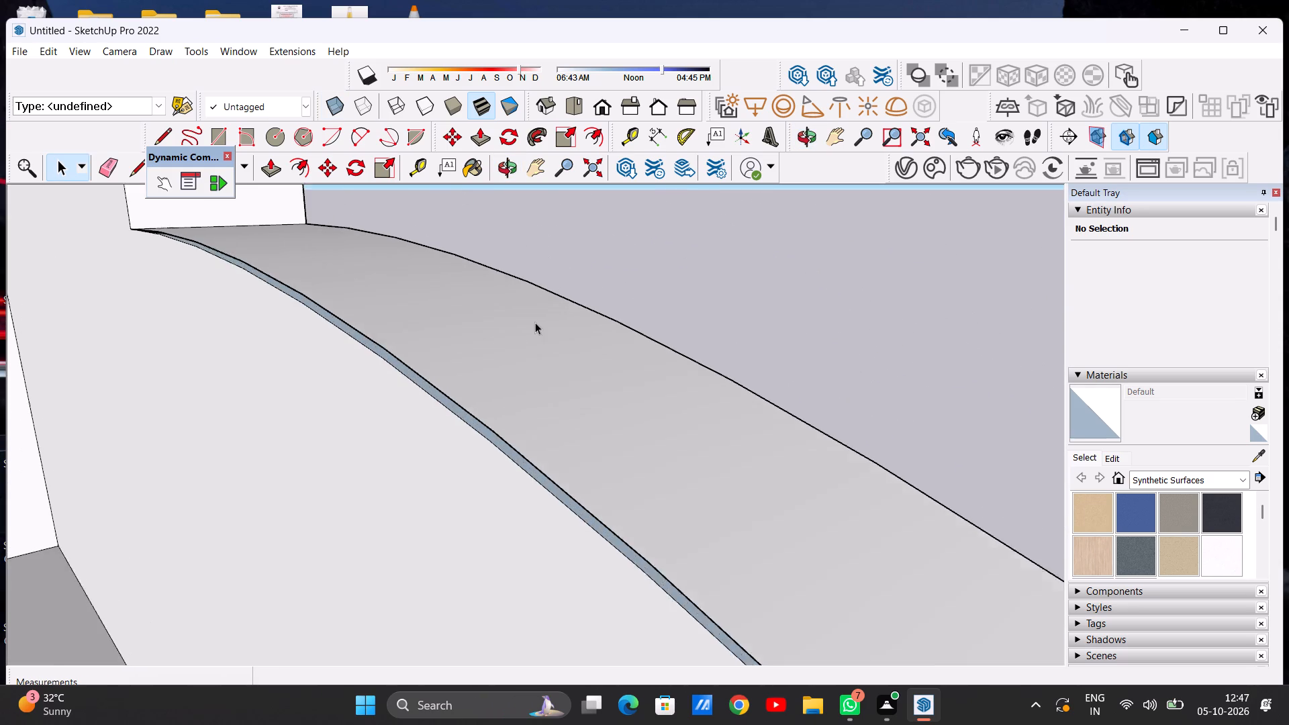
{"action": "scroll", "coordinate": [535, 322], "scroll_direction": "up", "scroll_amount": 2}
{"action": "scroll", "coordinate": [557, 311], "scroll_direction": "down", "scroll_amount": 6}
{"action": "middle_click_drag", "start_coordinate": [518, 339], "coordinate": [391, 412]}
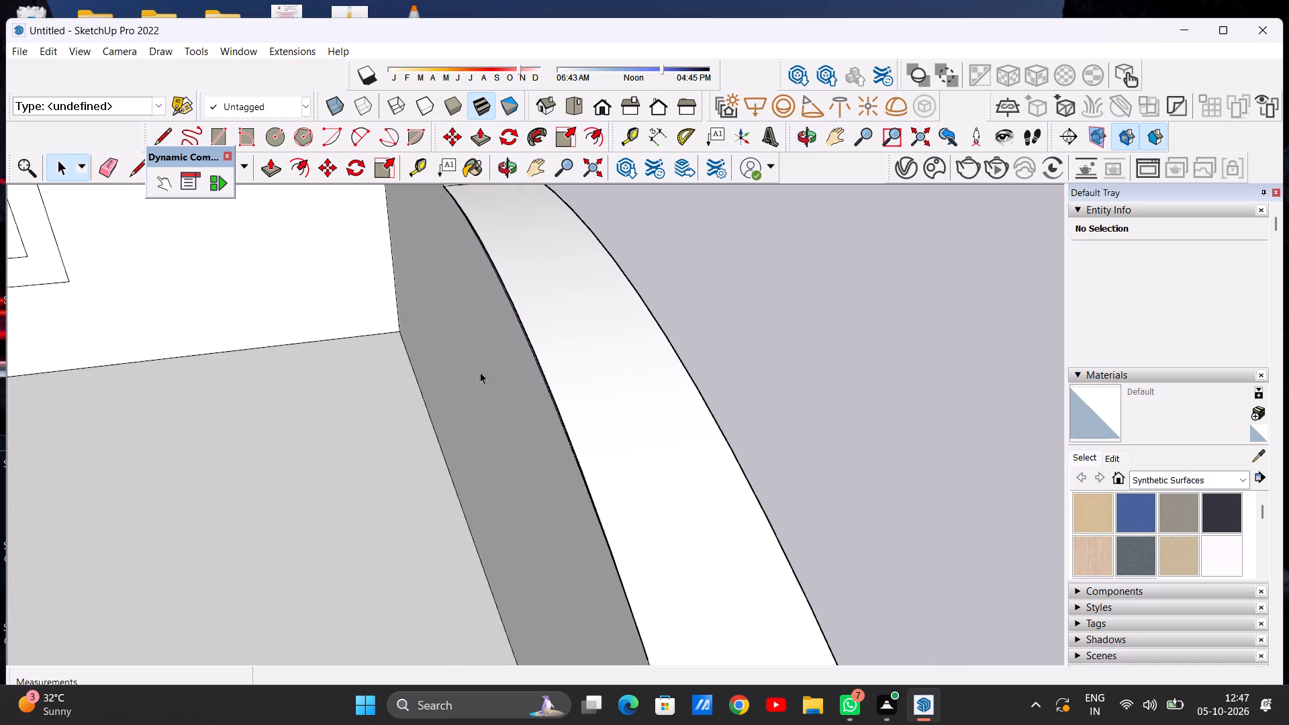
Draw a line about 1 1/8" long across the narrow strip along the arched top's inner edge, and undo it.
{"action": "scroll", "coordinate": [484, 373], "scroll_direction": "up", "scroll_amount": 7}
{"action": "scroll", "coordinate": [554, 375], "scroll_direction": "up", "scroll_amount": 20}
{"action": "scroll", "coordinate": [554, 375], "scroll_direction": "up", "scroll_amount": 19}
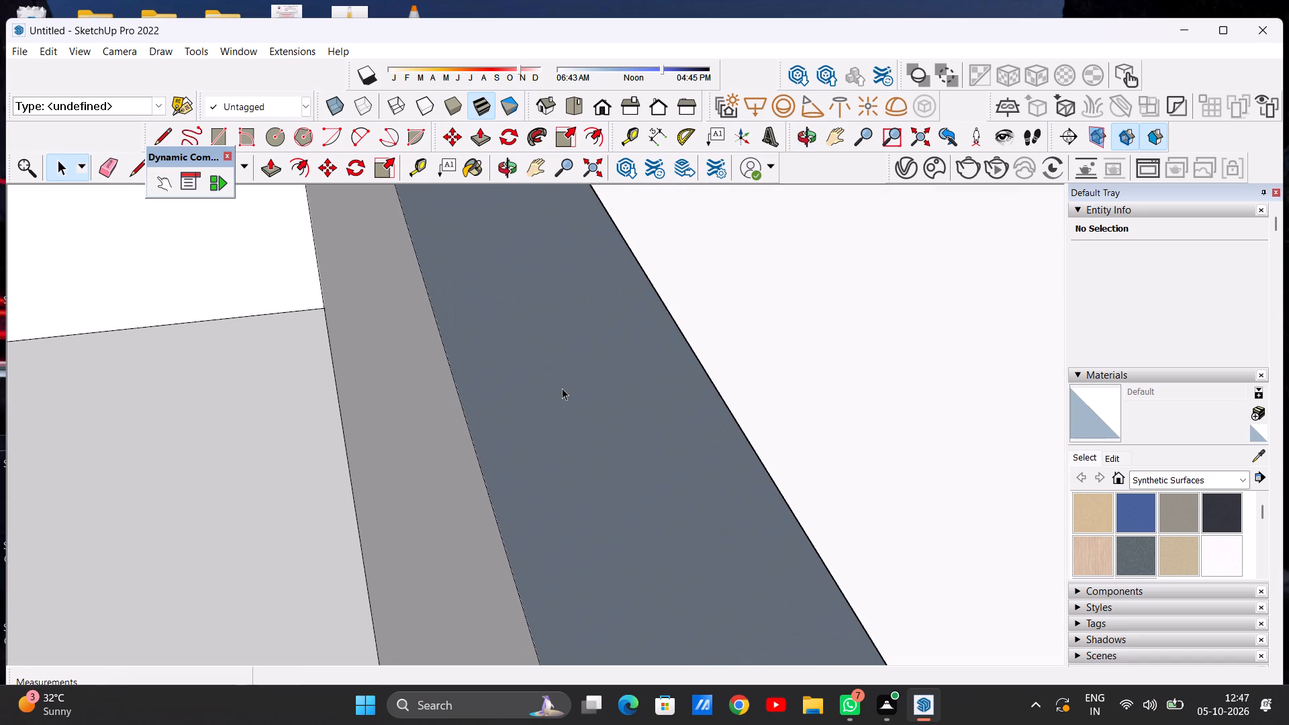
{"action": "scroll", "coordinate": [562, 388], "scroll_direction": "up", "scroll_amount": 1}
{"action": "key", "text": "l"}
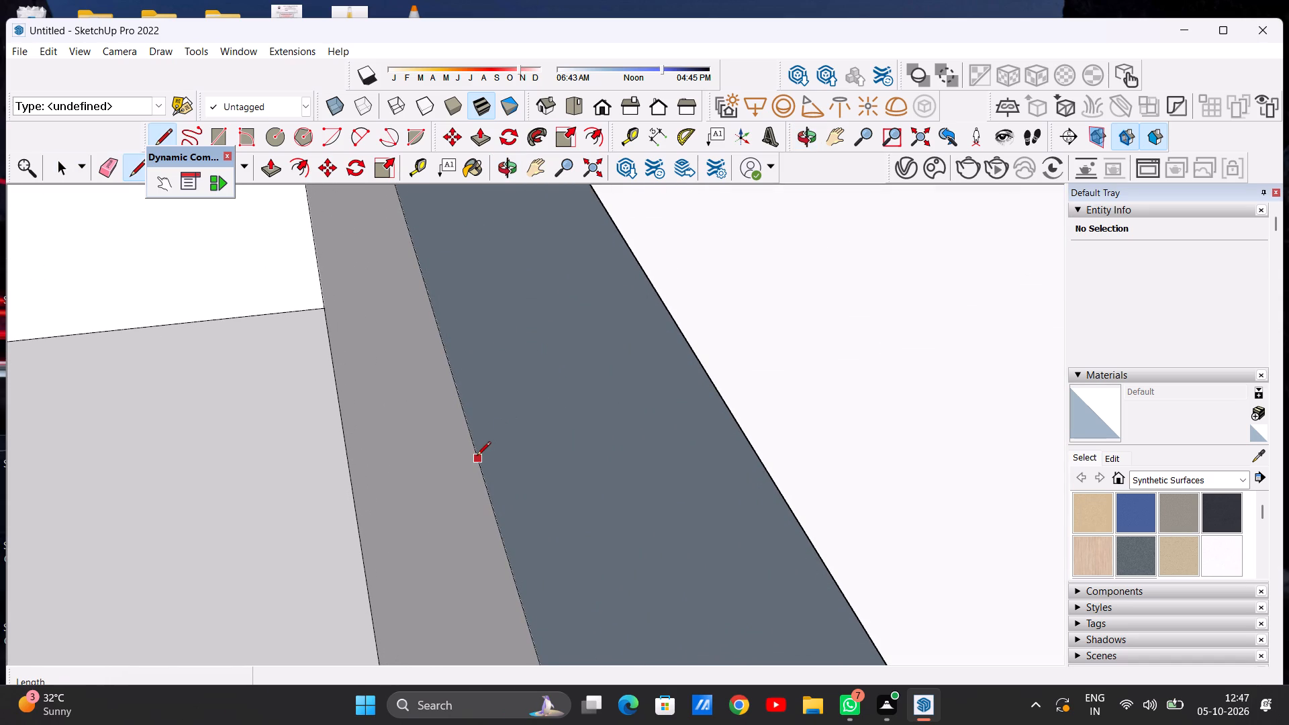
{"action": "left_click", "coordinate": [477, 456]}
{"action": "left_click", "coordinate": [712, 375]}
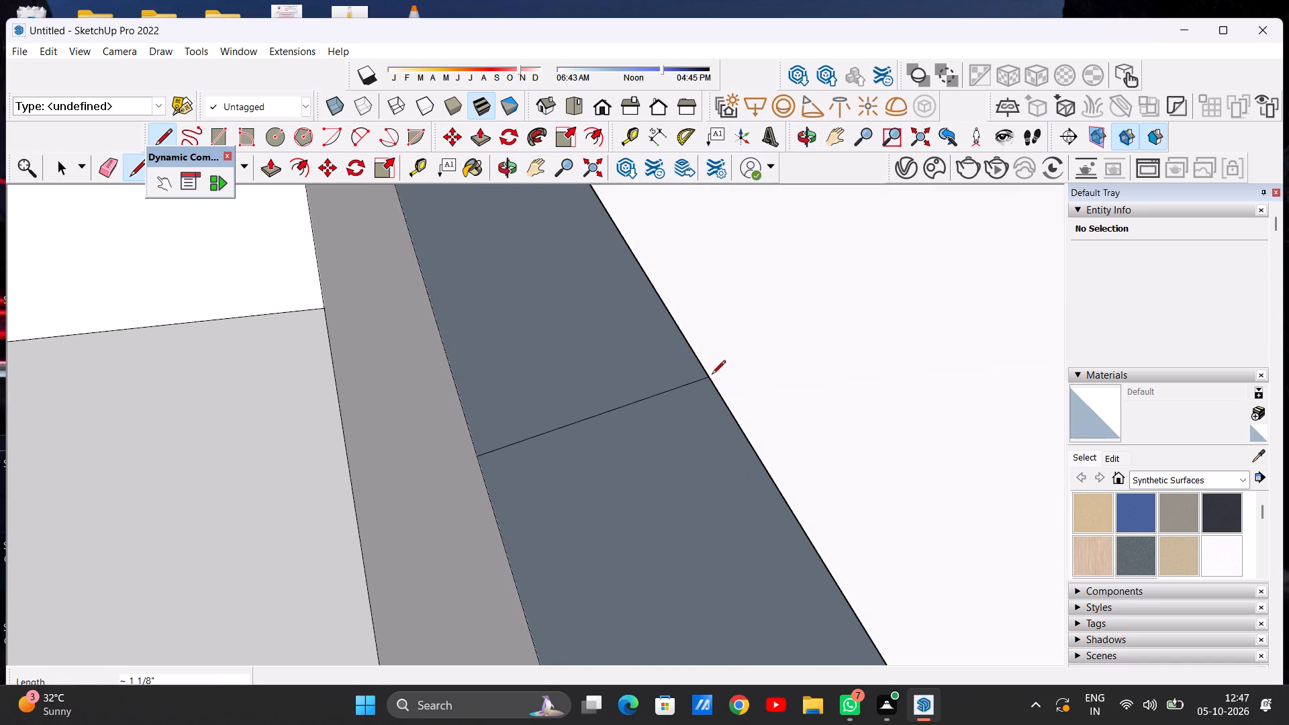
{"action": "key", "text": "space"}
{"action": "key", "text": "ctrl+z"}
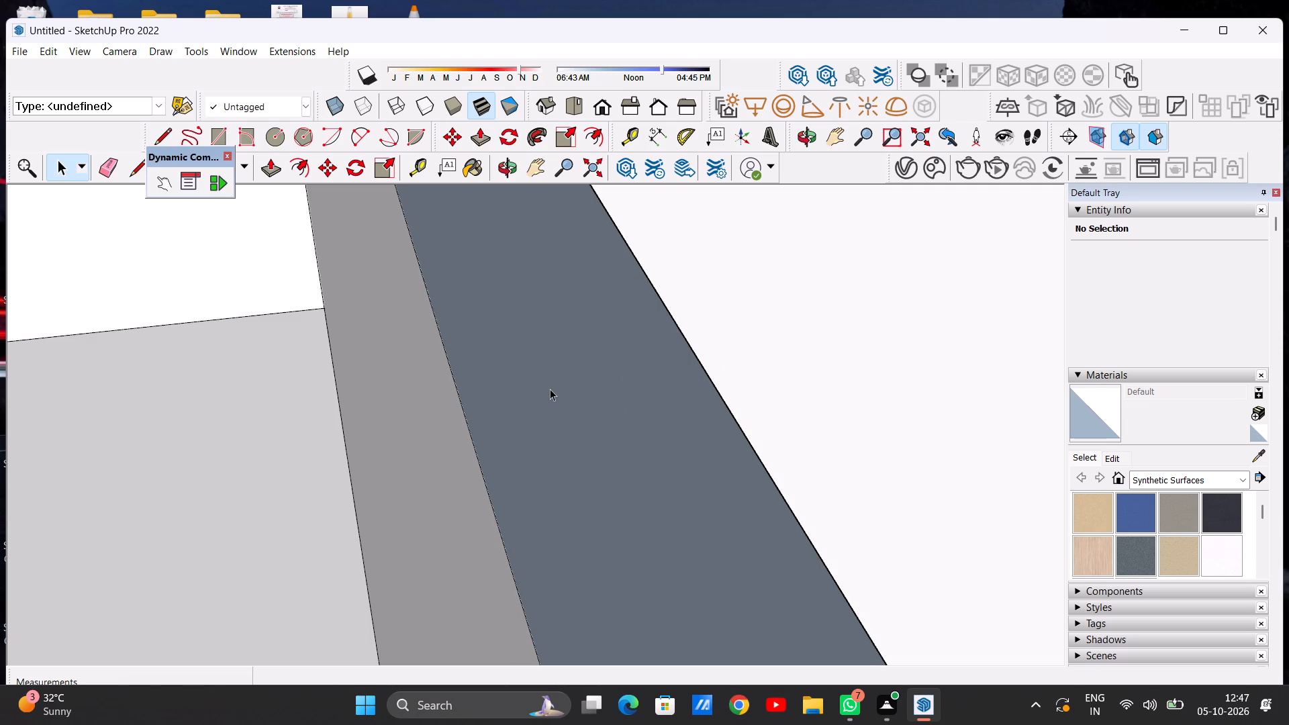
Undo the last edit on the low side wall's arched top.
{"action": "key", "text": "ctrl+z"}
Examine the low side wall's arched top and the thin face above its inner edge, from front end to rear end.
{"action": "key", "text": "space"}
{"action": "scroll", "coordinate": [532, 417], "scroll_direction": "down", "scroll_amount": 20}
{"action": "scroll", "coordinate": [532, 417], "scroll_direction": "down", "scroll_amount": 3}
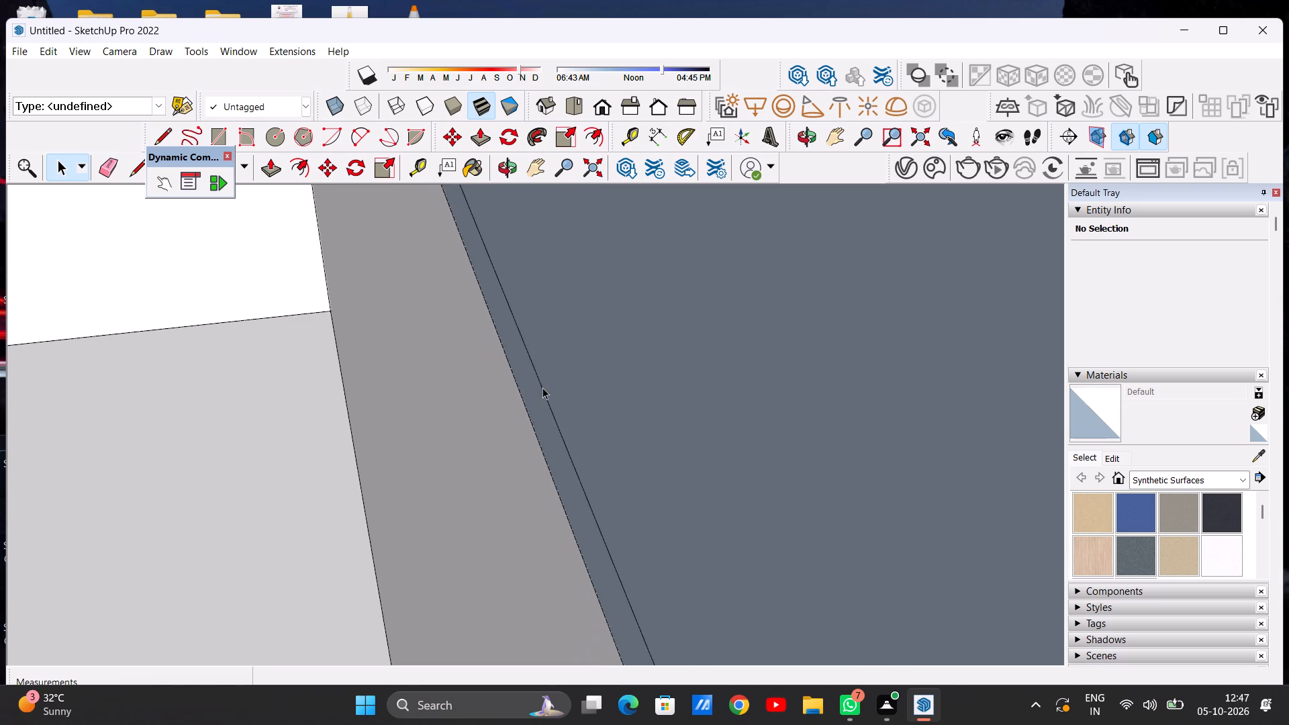
{"action": "scroll", "coordinate": [542, 387], "scroll_direction": "down", "scroll_amount": 20}
{"action": "scroll", "coordinate": [542, 387], "scroll_direction": "down", "scroll_amount": 20}
{"action": "scroll", "coordinate": [542, 387], "scroll_direction": "down", "scroll_amount": 7}
{"action": "middle_click_drag", "start_coordinate": [570, 419], "coordinate": [548, 416]}
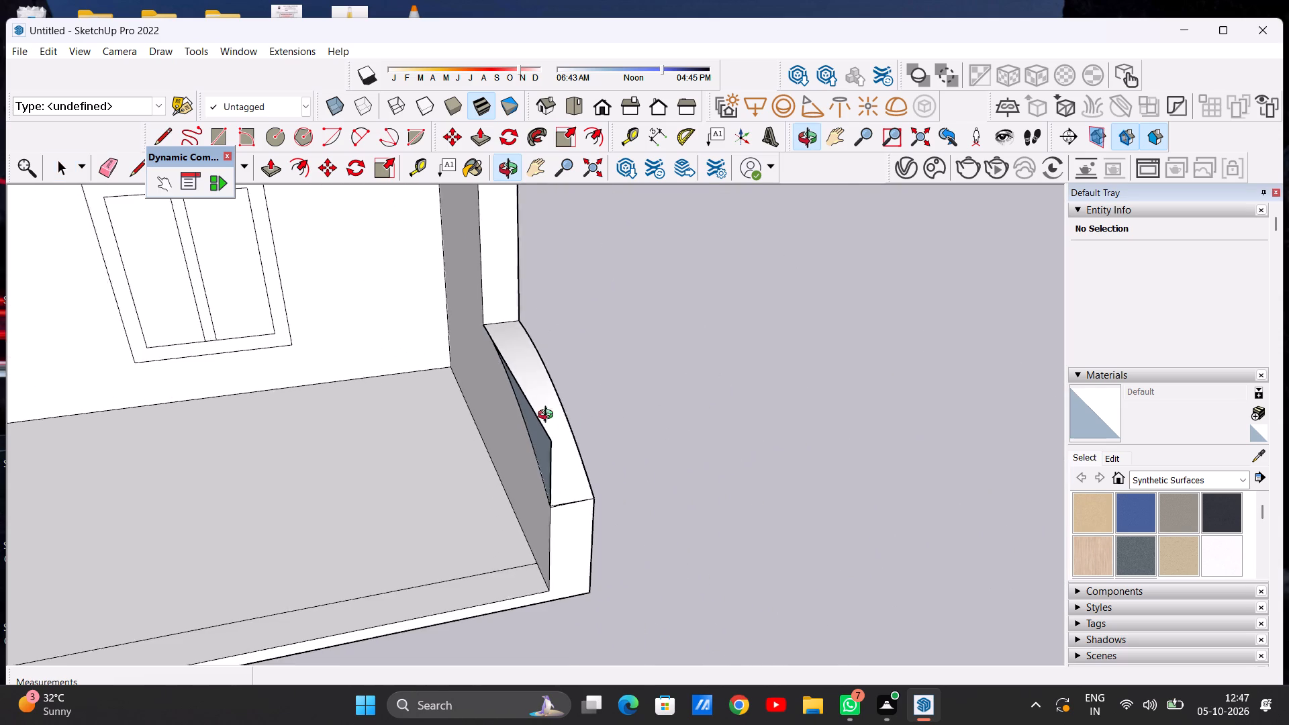
{"action": "middle_click_drag", "start_coordinate": [548, 416], "coordinate": [312, 325]}
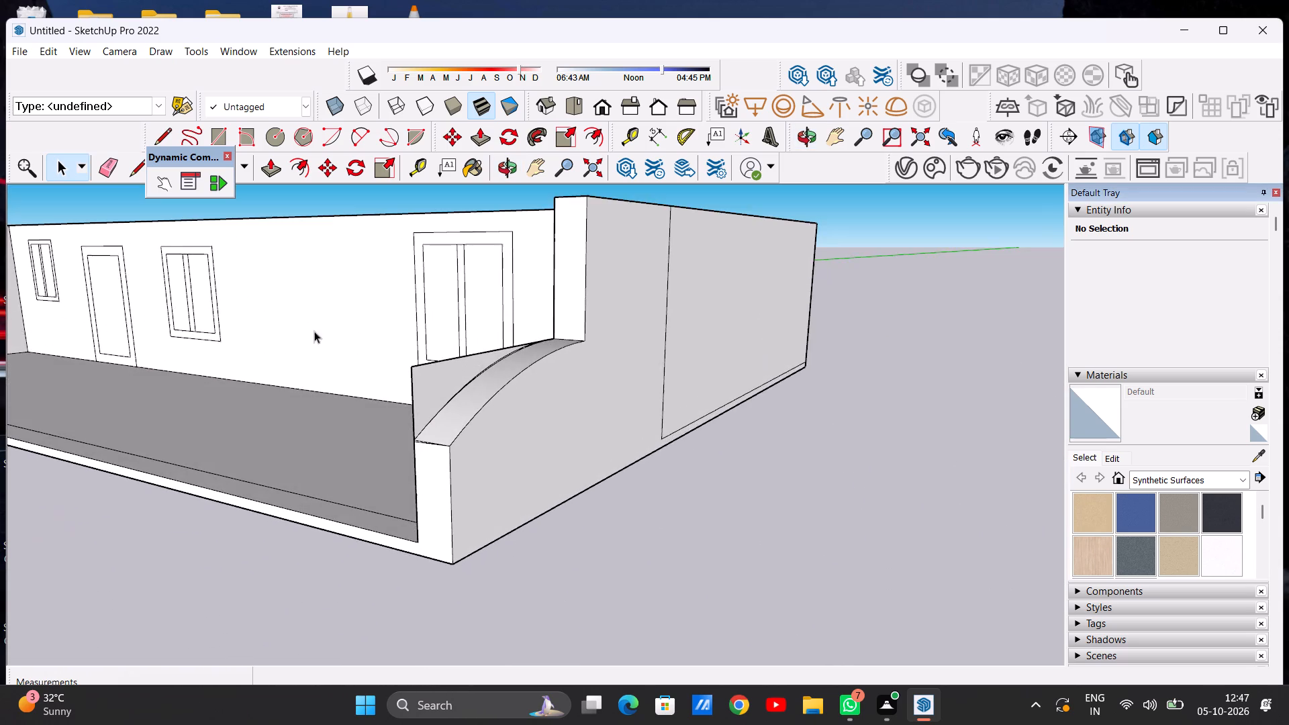
{"action": "scroll", "coordinate": [441, 460], "scroll_direction": "up", "scroll_amount": 8}
{"action": "middle_click_drag", "start_coordinate": [401, 403], "coordinate": [313, 428]}
{"action": "scroll", "coordinate": [423, 353], "scroll_direction": "up", "scroll_amount": 8}
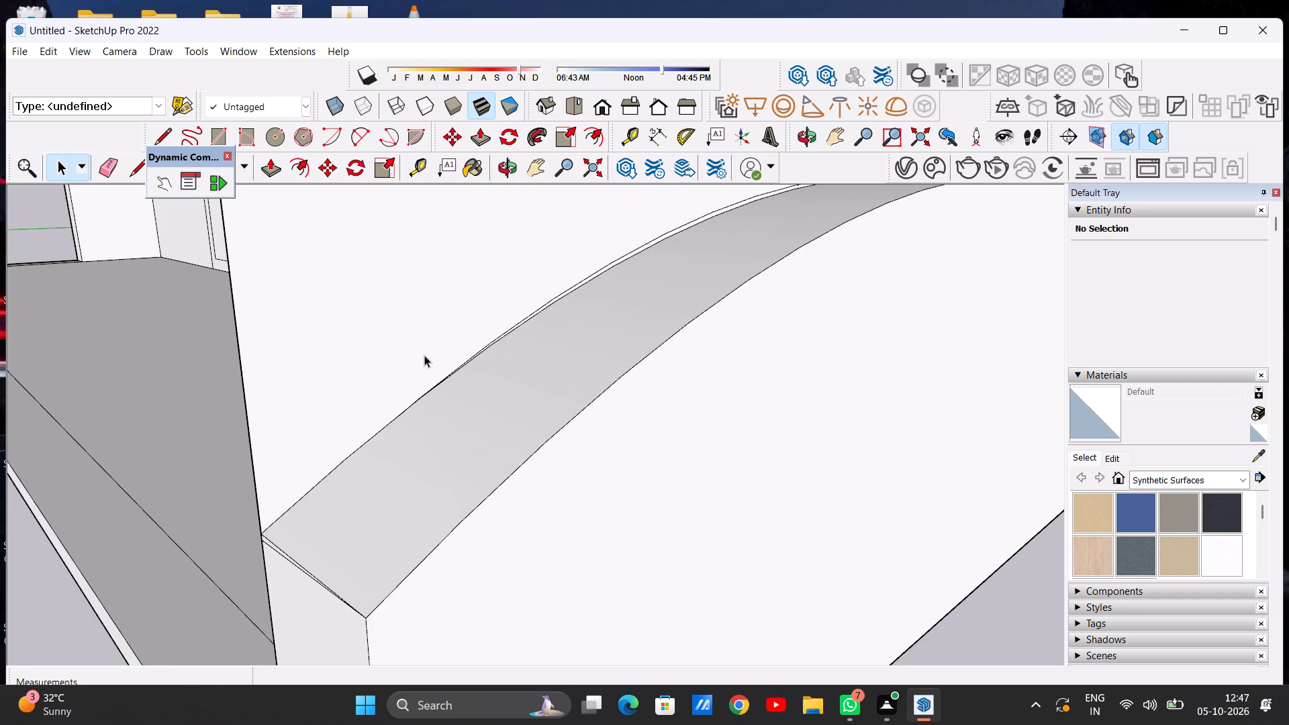
{"action": "scroll", "coordinate": [424, 355], "scroll_direction": "up", "scroll_amount": 6}
{"action": "scroll", "coordinate": [501, 360], "scroll_direction": "down", "scroll_amount": 20}
{"action": "middle_click_drag", "start_coordinate": [523, 372], "coordinate": [471, 411]}
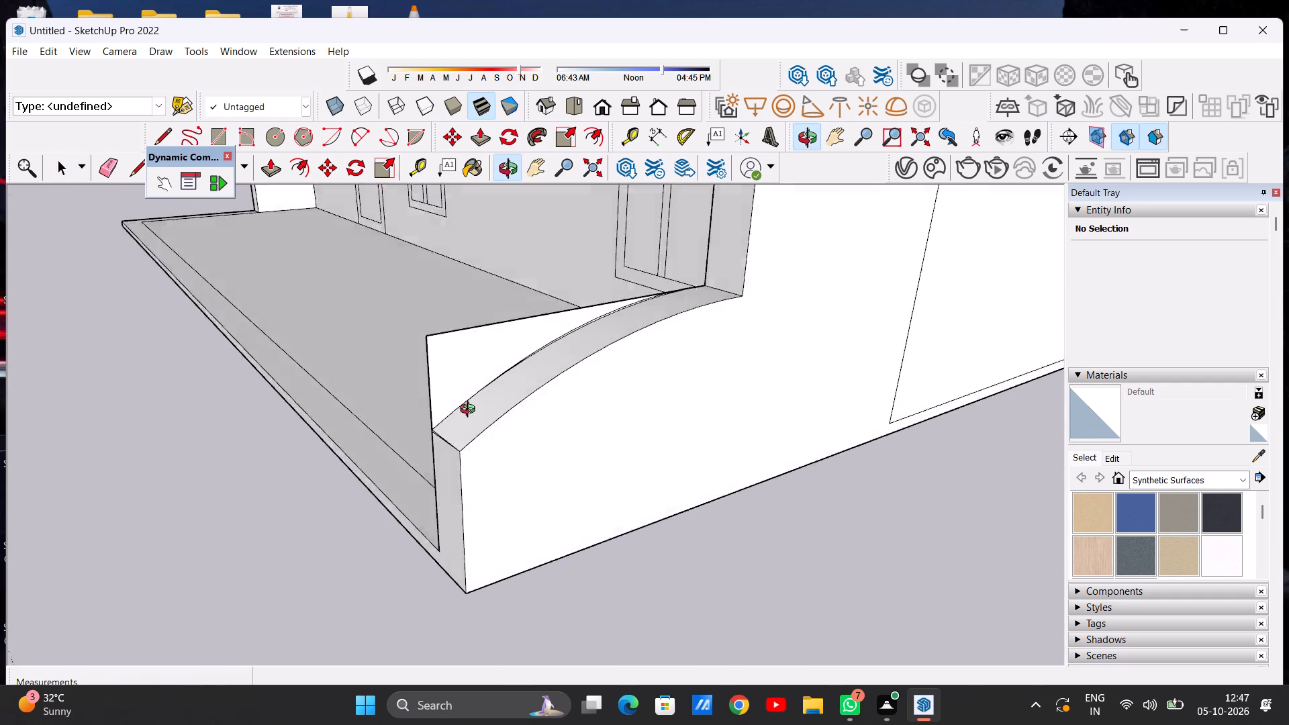
{"action": "middle_click_drag", "start_coordinate": [471, 411], "coordinate": [453, 446]}
{"action": "scroll", "coordinate": [656, 287], "scroll_direction": "up", "scroll_amount": 9}
{"action": "scroll", "coordinate": [702, 361], "scroll_direction": "down", "scroll_amount": 3}
{"action": "scroll", "coordinate": [836, 353], "scroll_direction": "up", "scroll_amount": 5}
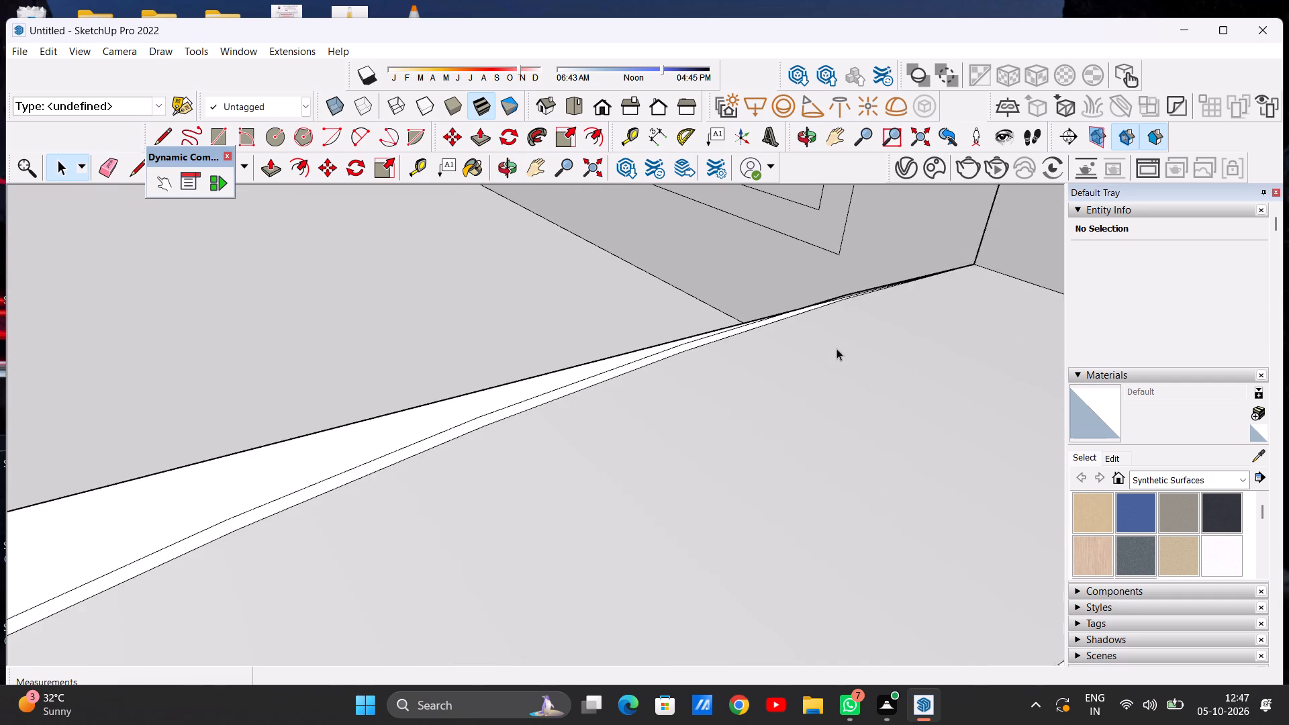
{"action": "scroll", "coordinate": [837, 348], "scroll_direction": "up", "scroll_amount": 8}
{"action": "scroll", "coordinate": [801, 311], "scroll_direction": "down", "scroll_amount": 16}
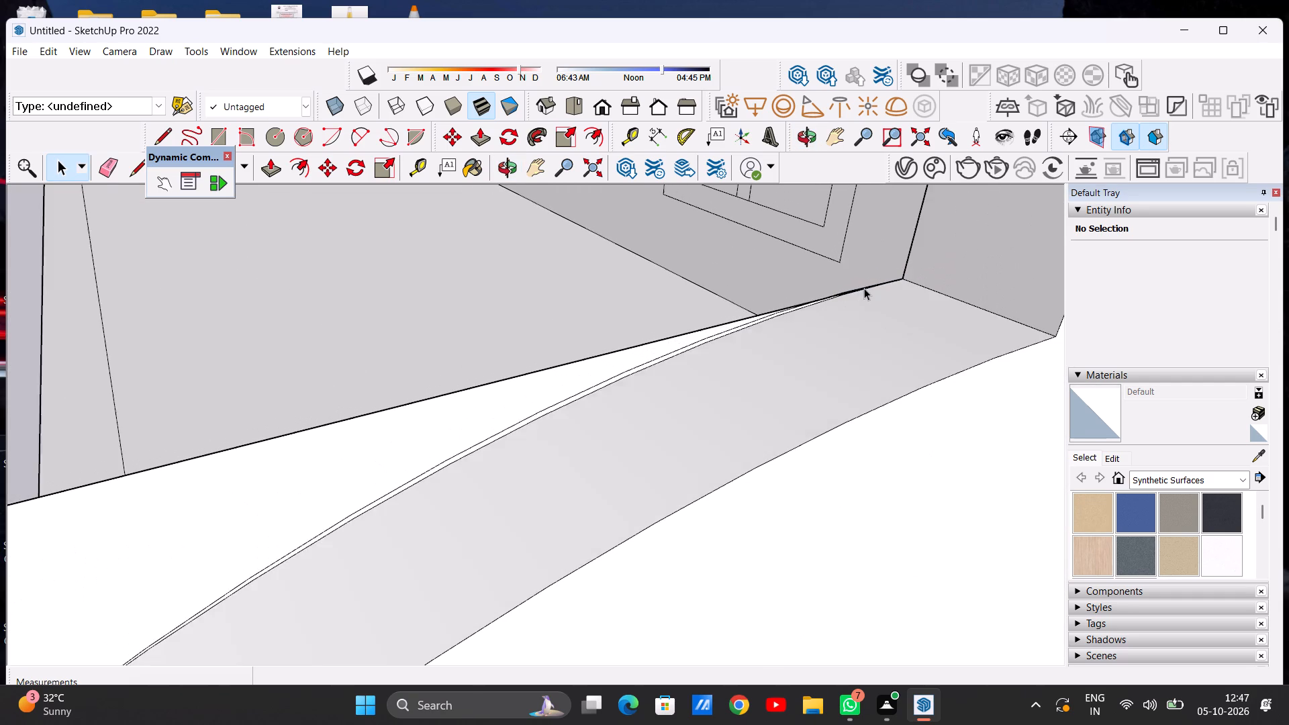
{"action": "scroll", "coordinate": [864, 288], "scroll_direction": "down", "scroll_amount": 4}
{"action": "scroll", "coordinate": [502, 496], "scroll_direction": "down", "scroll_amount": 5}
{"action": "scroll", "coordinate": [338, 595], "scroll_direction": "up", "scroll_amount": 7}
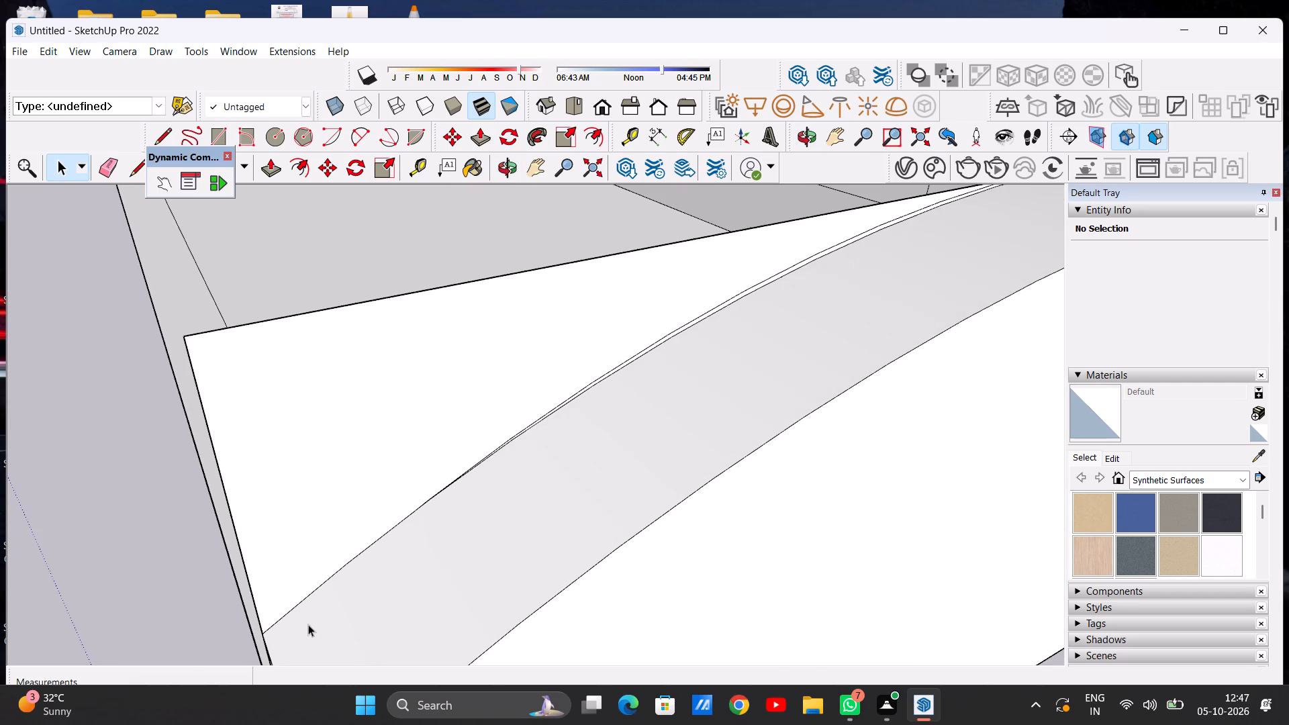
Draw a straight line about 15' 4 3/8" long between the two ends of the arched top's inner edge.
{"action": "key", "text": "l"}
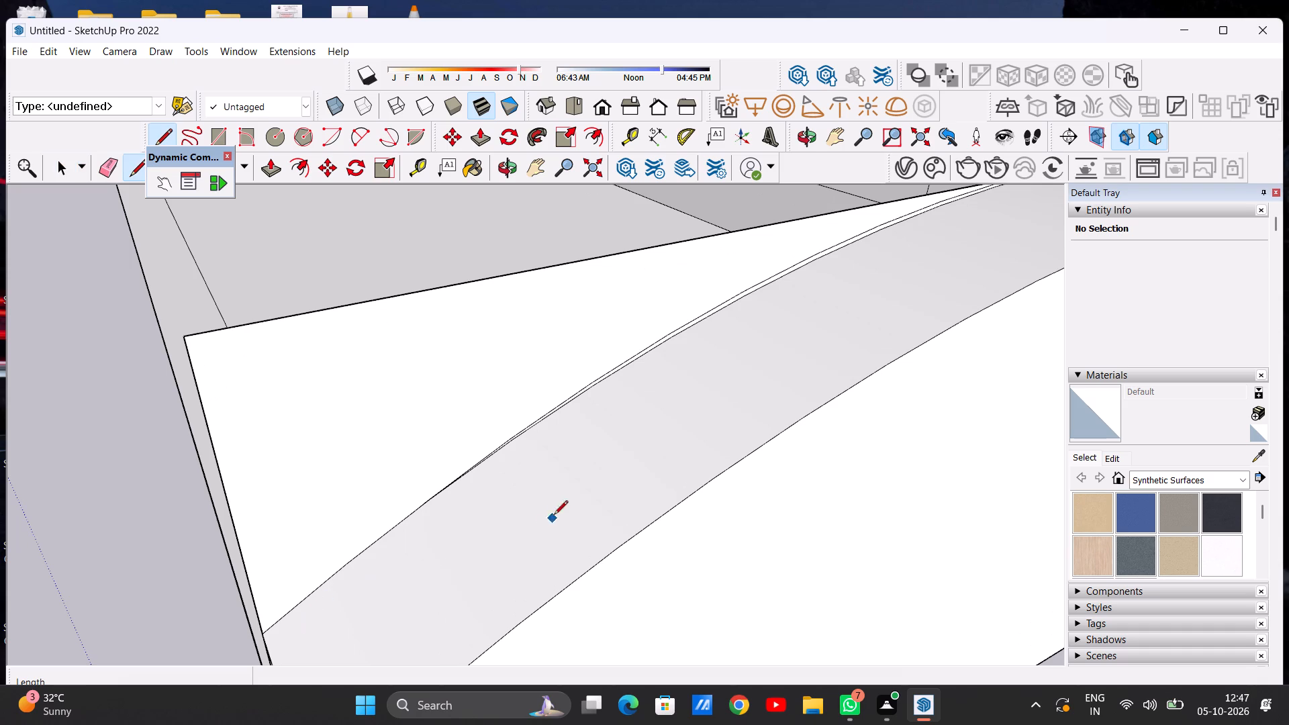
{"action": "left_click", "coordinate": [263, 634]}
{"action": "scroll", "coordinate": [515, 446], "scroll_direction": "down", "scroll_amount": 12}
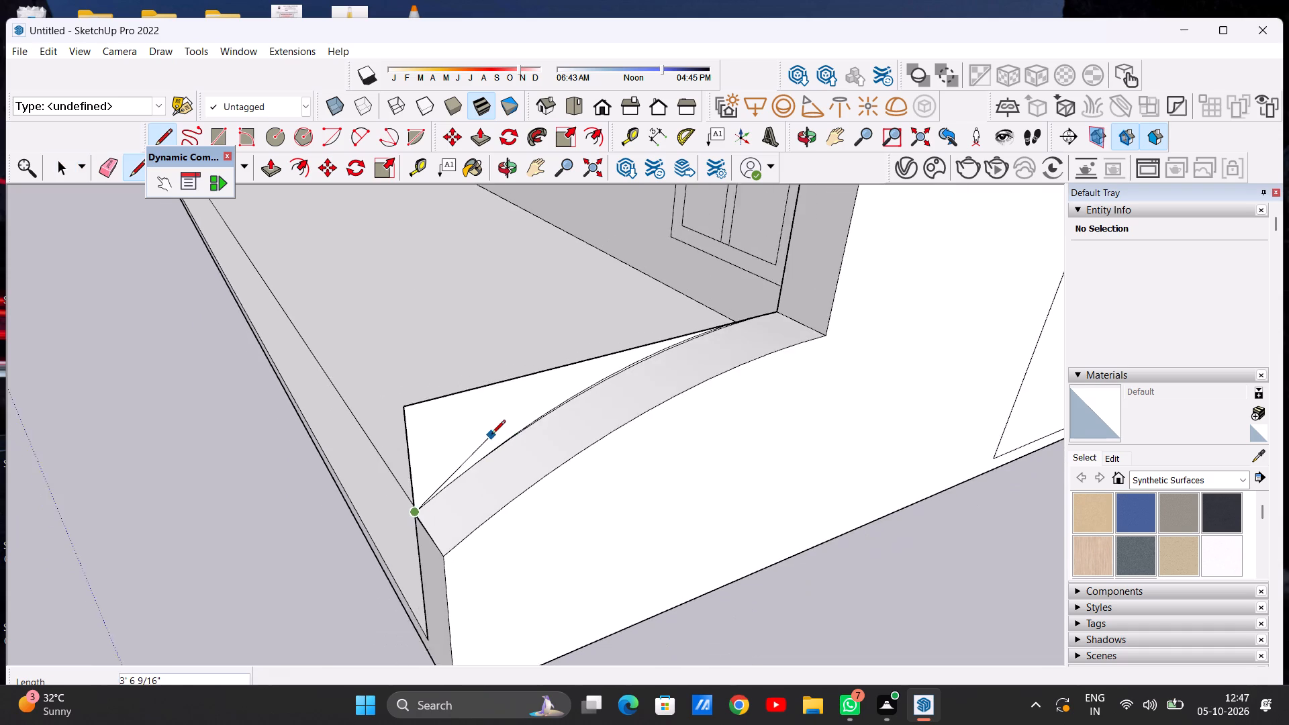
{"action": "scroll", "coordinate": [735, 324], "scroll_direction": "up", "scroll_amount": 9}
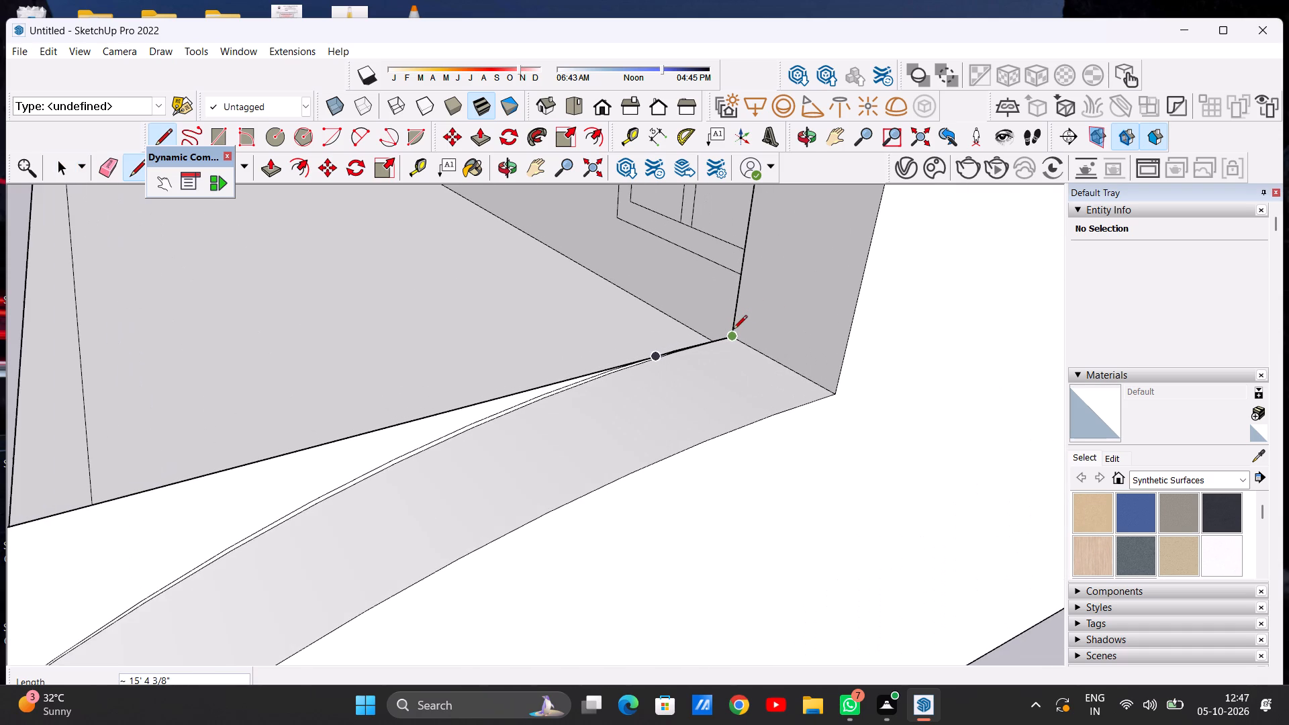
{"action": "left_click", "coordinate": [733, 330]}
{"action": "key", "text": "space"}
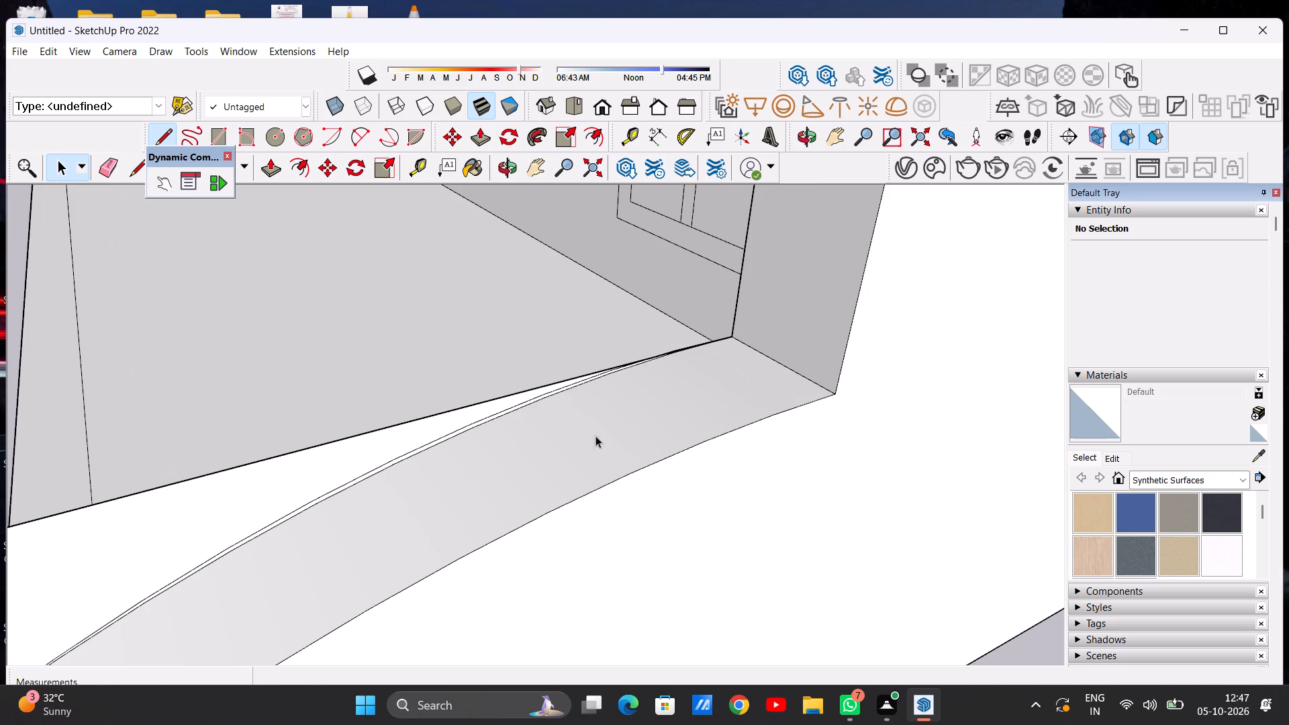
Erase the duplicate arc running just above the arched top's inner edge.
{"action": "scroll", "coordinate": [739, 324], "scroll_direction": "down", "scroll_amount": 4}
{"action": "middle_click_drag", "start_coordinate": [293, 522], "coordinate": [495, 409]}
{"action": "scroll", "coordinate": [371, 602], "scroll_direction": "up", "scroll_amount": 5}
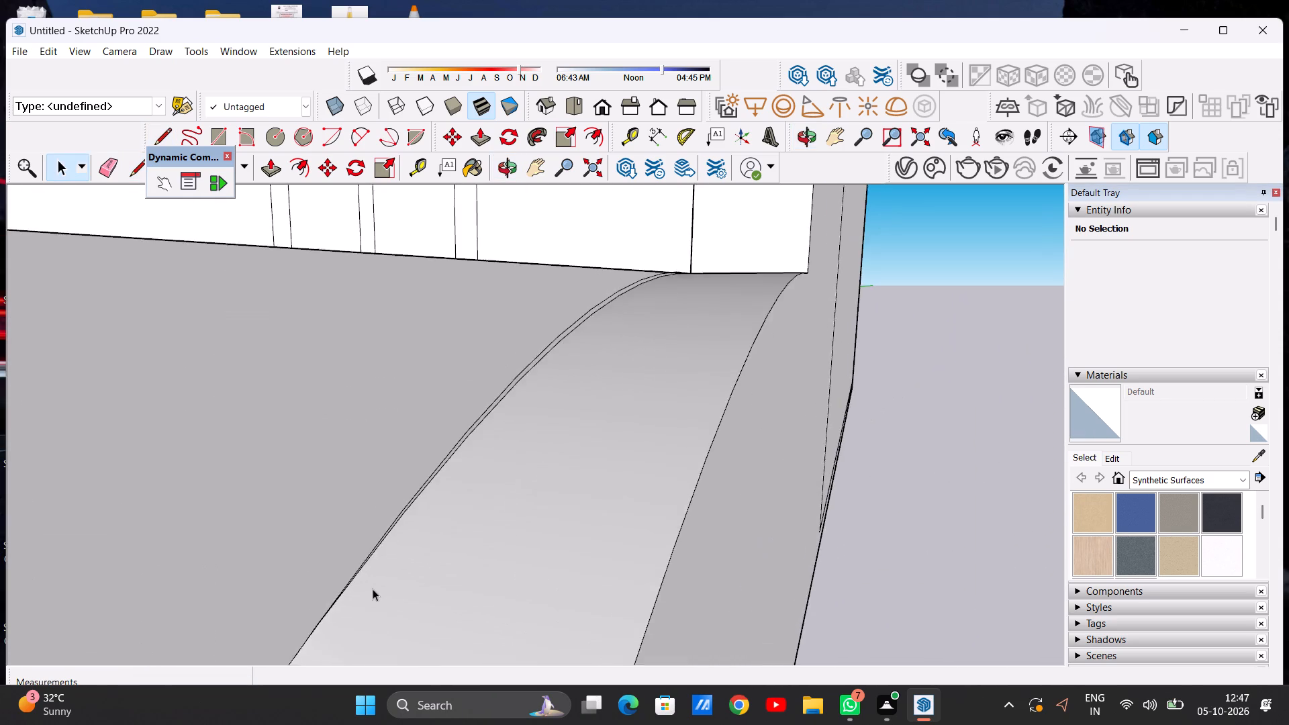
{"action": "scroll", "coordinate": [373, 589], "scroll_direction": "up", "scroll_amount": 9}
{"action": "key", "text": "e"}
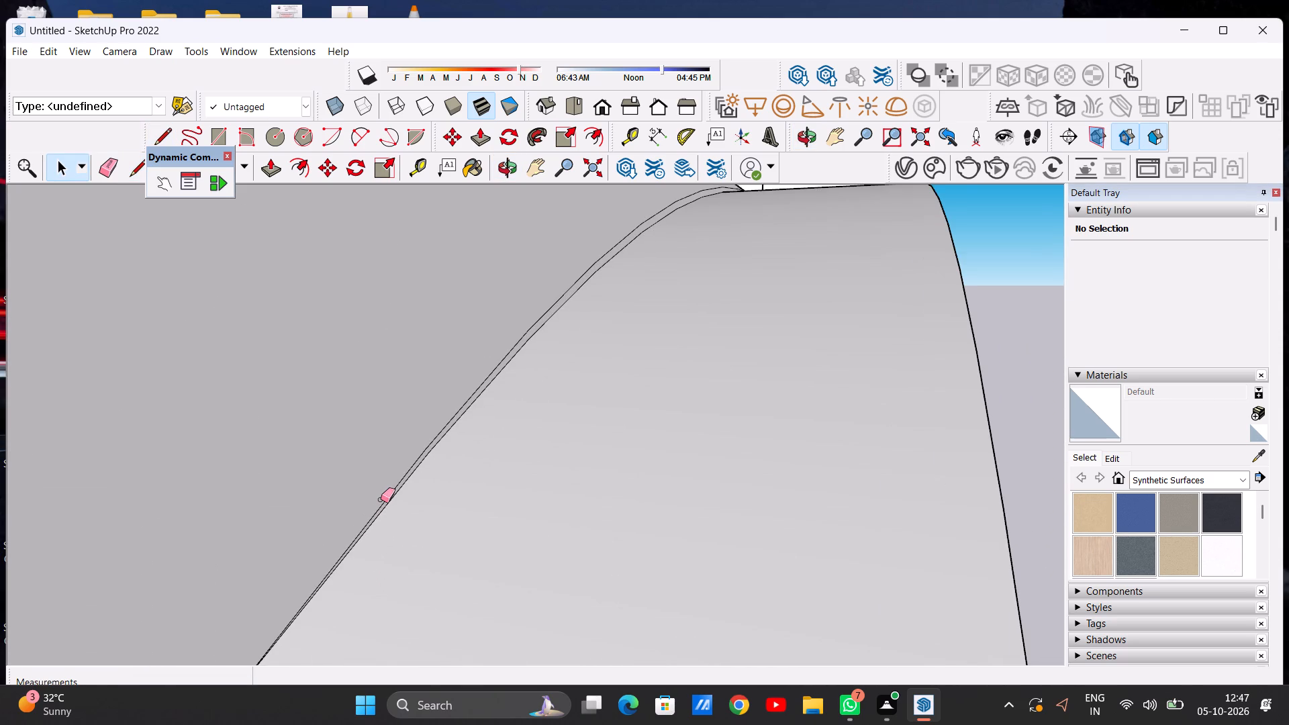
{"action": "scroll", "coordinate": [381, 499], "scroll_direction": "up", "scroll_amount": 18}
{"action": "left_click", "coordinate": [406, 511]}
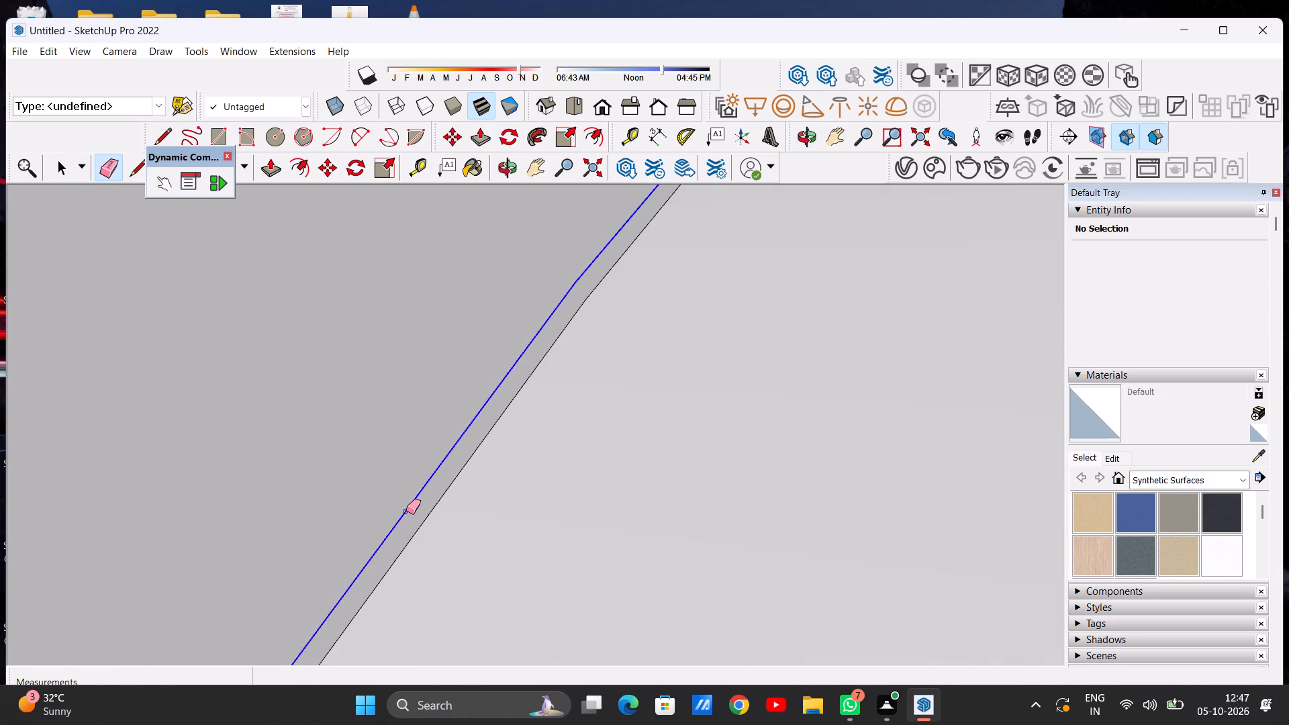
{"action": "scroll", "coordinate": [443, 505], "scroll_direction": "down", "scroll_amount": 20}
{"action": "scroll", "coordinate": [443, 505], "scroll_direction": "down", "scroll_amount": 19}
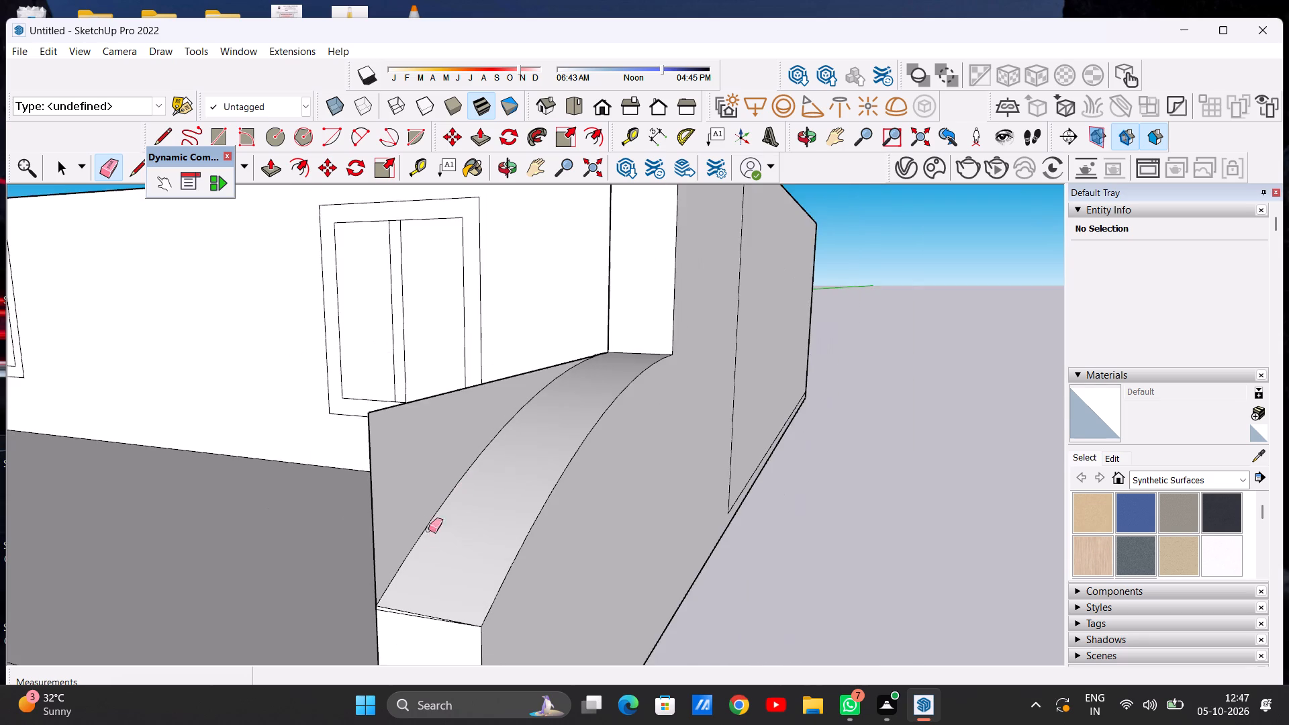
Erase the front vertical edge and the leftover top edge of the thin face standing above the arched top.
{"action": "scroll", "coordinate": [422, 541], "scroll_direction": "up", "scroll_amount": 7}
{"action": "left_click", "coordinate": [357, 528]}
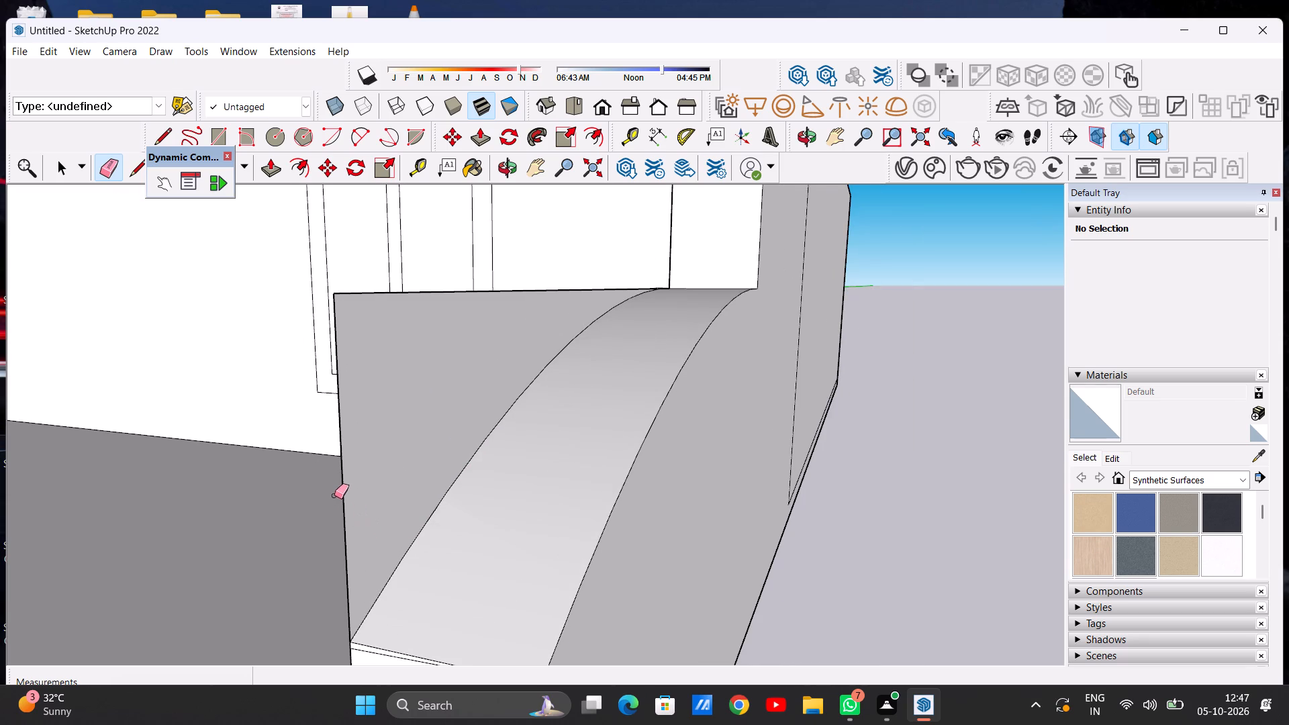
{"action": "left_click", "coordinate": [335, 493]}
{"action": "scroll", "coordinate": [395, 501], "scroll_direction": "down", "scroll_amount": 5}
{"action": "middle_click_drag", "start_coordinate": [404, 500], "coordinate": [491, 533]}
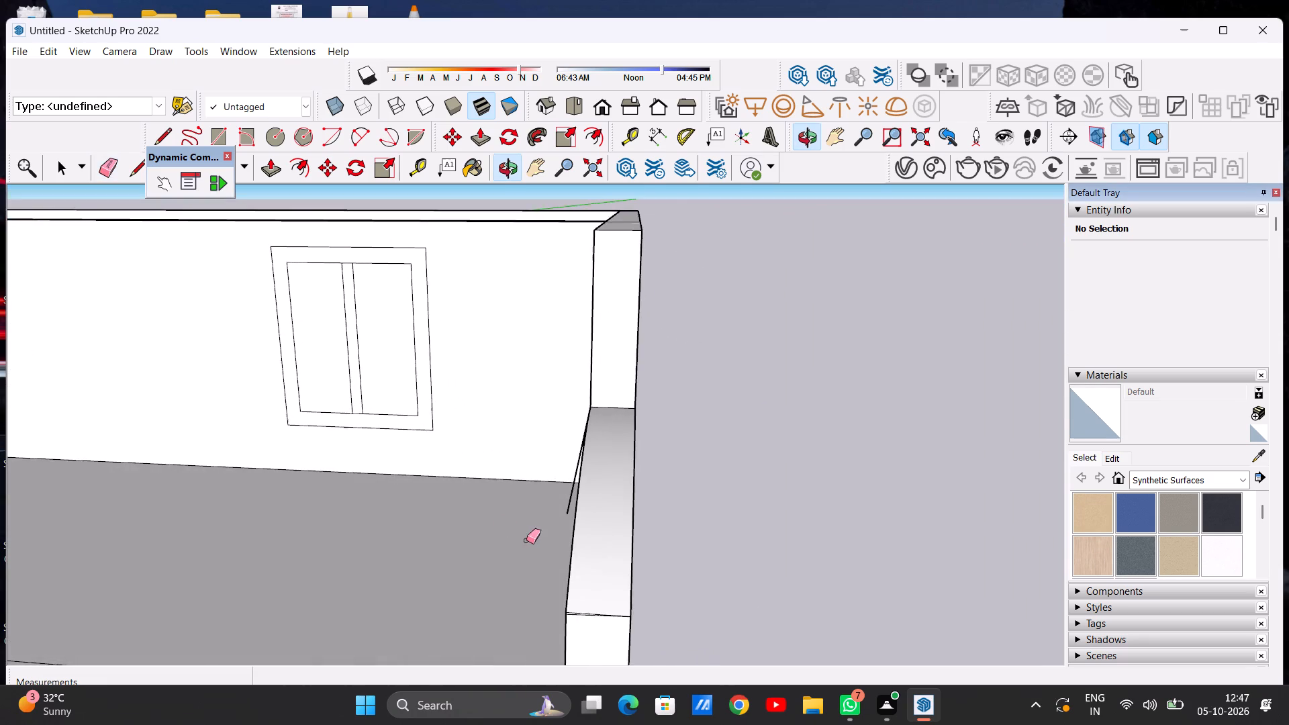
{"action": "scroll", "coordinate": [534, 542], "scroll_direction": "up", "scroll_amount": 6}
{"action": "scroll", "coordinate": [553, 504], "scroll_direction": "down", "scroll_amount": 12}
{"action": "middle_click_drag", "start_coordinate": [372, 470], "coordinate": [615, 481]}
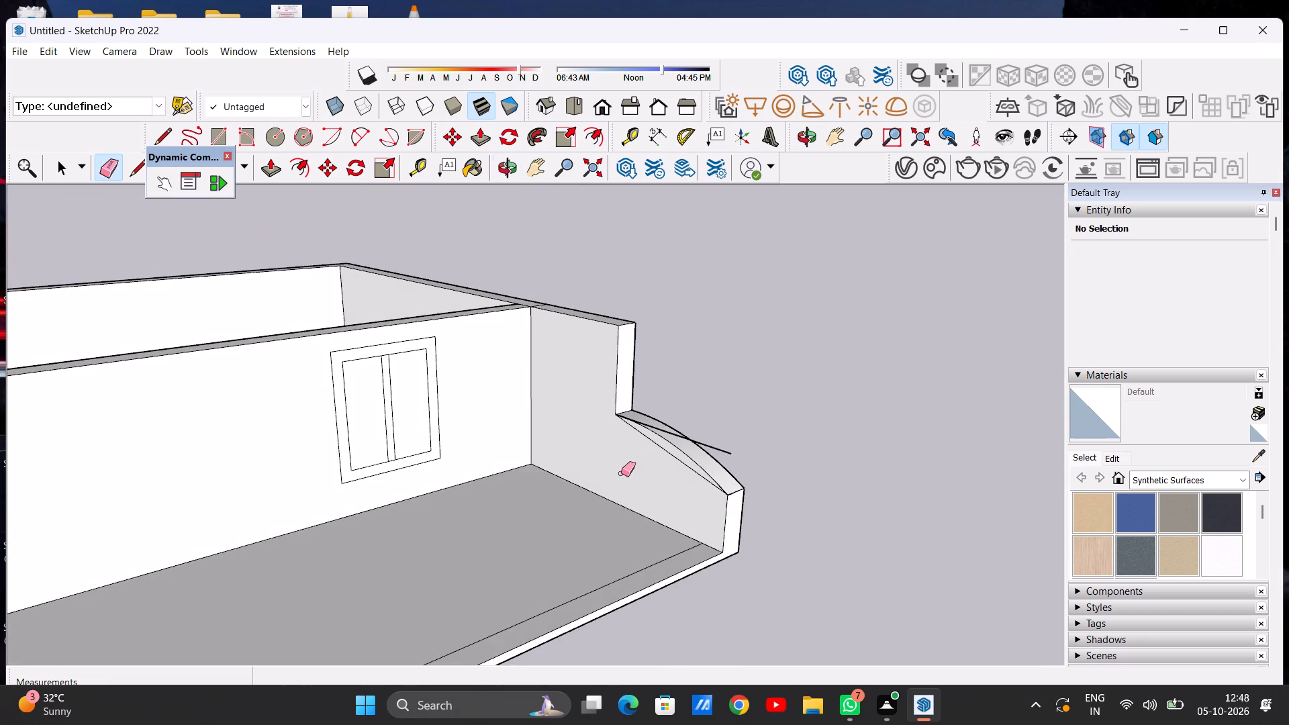
{"action": "scroll", "coordinate": [655, 438], "scroll_direction": "up", "scroll_amount": 16}
{"action": "left_click_drag", "start_coordinate": [665, 417], "coordinate": [663, 428]}
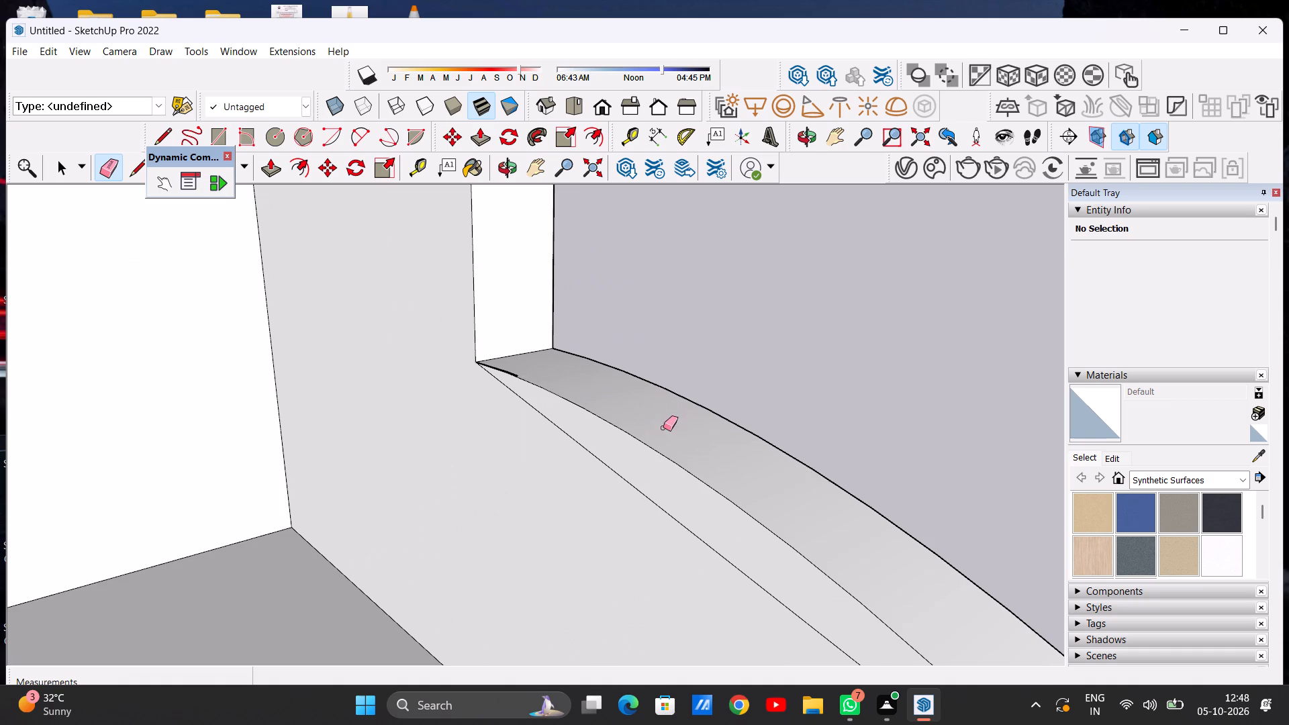
Erase the remaining thin sliver and its short edges at the rear end of the arched top's inner edge.
{"action": "scroll", "coordinate": [580, 420], "scroll_direction": "up", "scroll_amount": 8}
{"action": "scroll", "coordinate": [538, 396], "scroll_direction": "down", "scroll_amount": 1}
{"action": "middle_click_drag", "start_coordinate": [536, 396], "coordinate": [506, 486]}
{"action": "scroll", "coordinate": [483, 329], "scroll_direction": "up", "scroll_amount": 2}
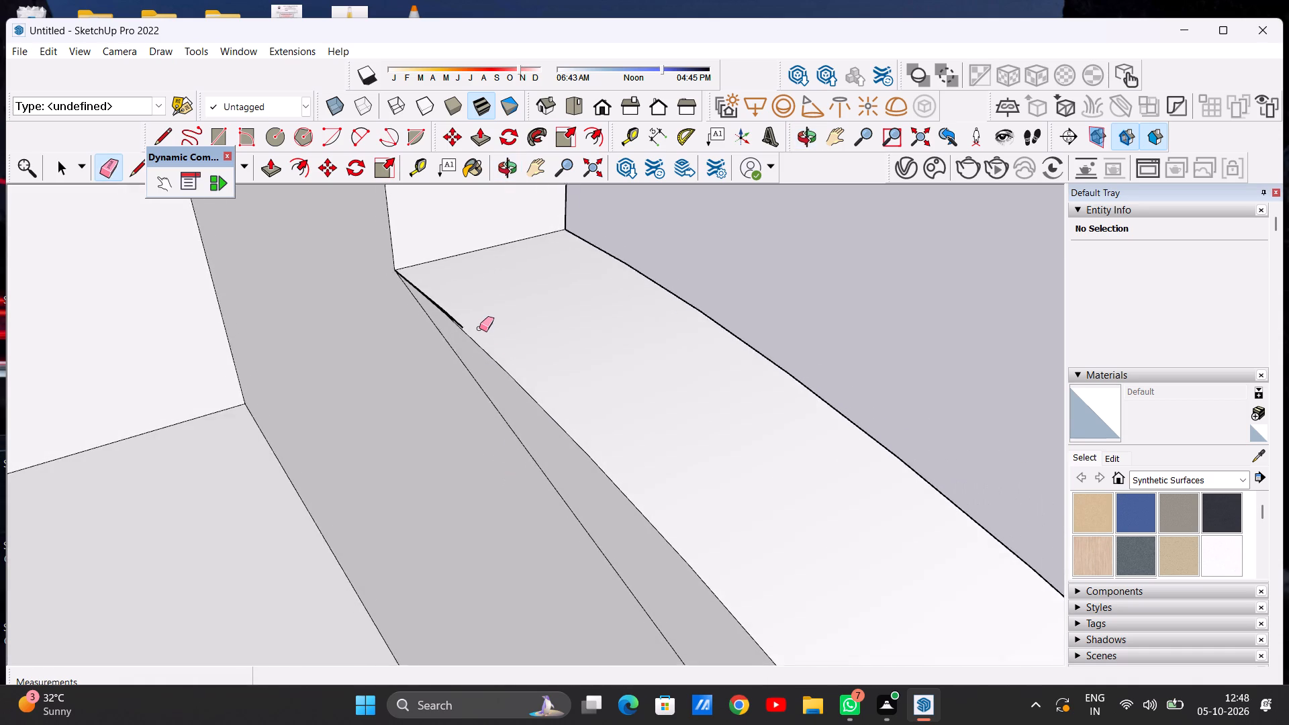
{"action": "scroll", "coordinate": [479, 328], "scroll_direction": "up", "scroll_amount": 9}
{"action": "scroll", "coordinate": [443, 324], "scroll_direction": "down", "scroll_amount": 1}
{"action": "scroll", "coordinate": [443, 324], "scroll_direction": "up", "scroll_amount": 20}
{"action": "scroll", "coordinate": [443, 324], "scroll_direction": "up", "scroll_amount": 3}
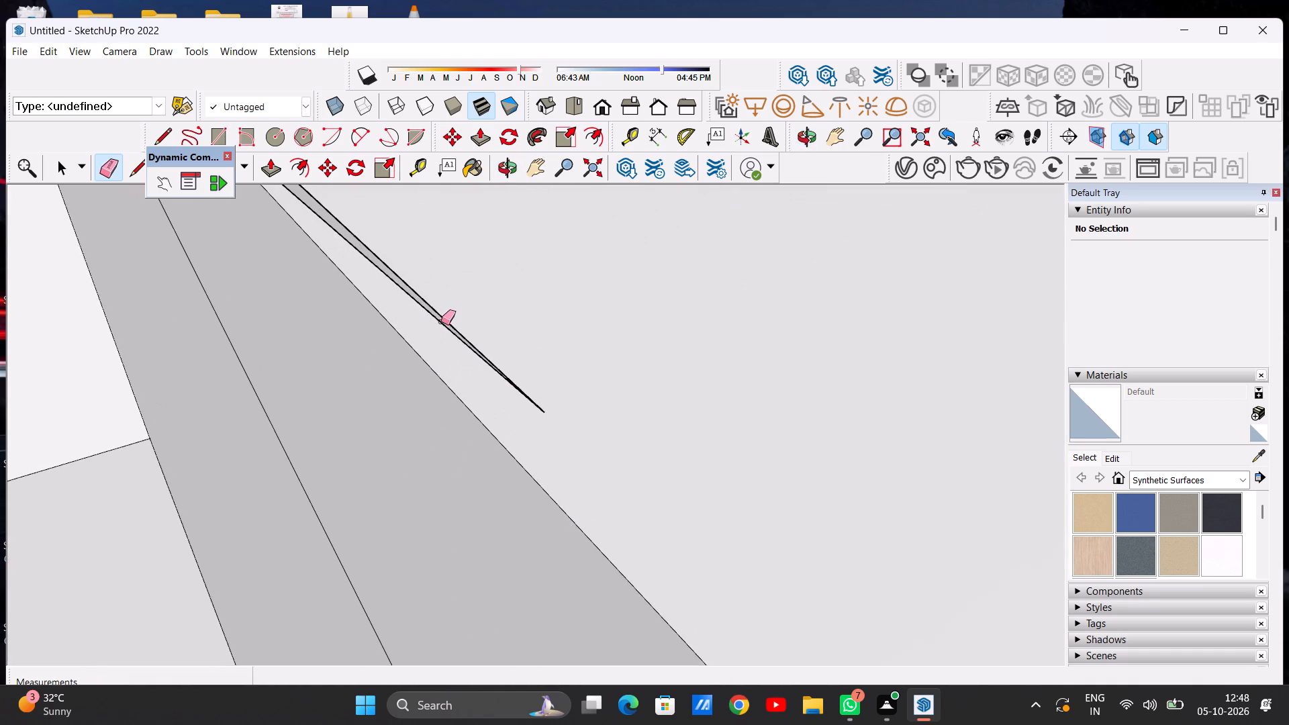
{"action": "scroll", "coordinate": [441, 322], "scroll_direction": "up", "scroll_amount": 12}
{"action": "left_click_drag", "start_coordinate": [457, 310], "coordinate": [449, 352]}
{"action": "scroll", "coordinate": [485, 362], "scroll_direction": "down", "scroll_amount": 12}
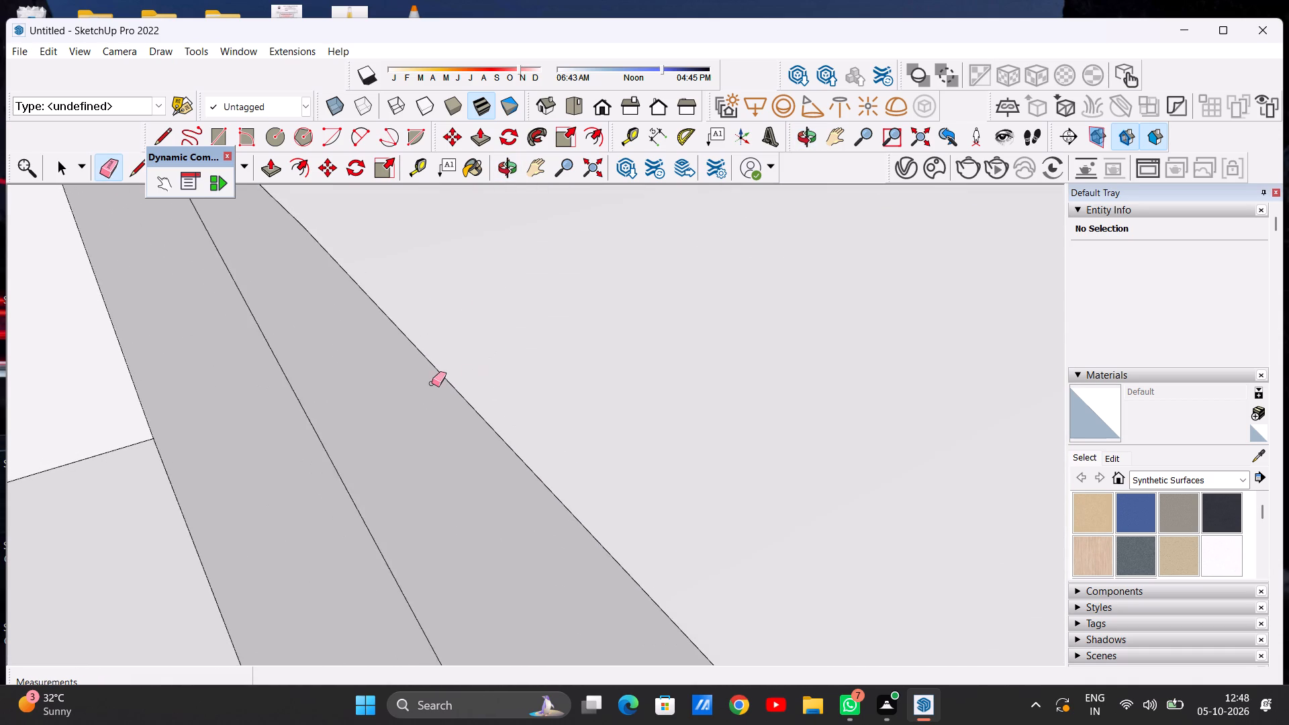
Erase the straight line below the arc on the low side wall's inner face.
{"action": "scroll", "coordinate": [432, 383], "scroll_direction": "down", "scroll_amount": 20}
{"action": "scroll", "coordinate": [432, 383], "scroll_direction": "down", "scroll_amount": 20}
{"action": "scroll", "coordinate": [432, 383], "scroll_direction": "down", "scroll_amount": 10}
{"action": "middle_click_drag", "start_coordinate": [524, 522], "coordinate": [525, 503]}
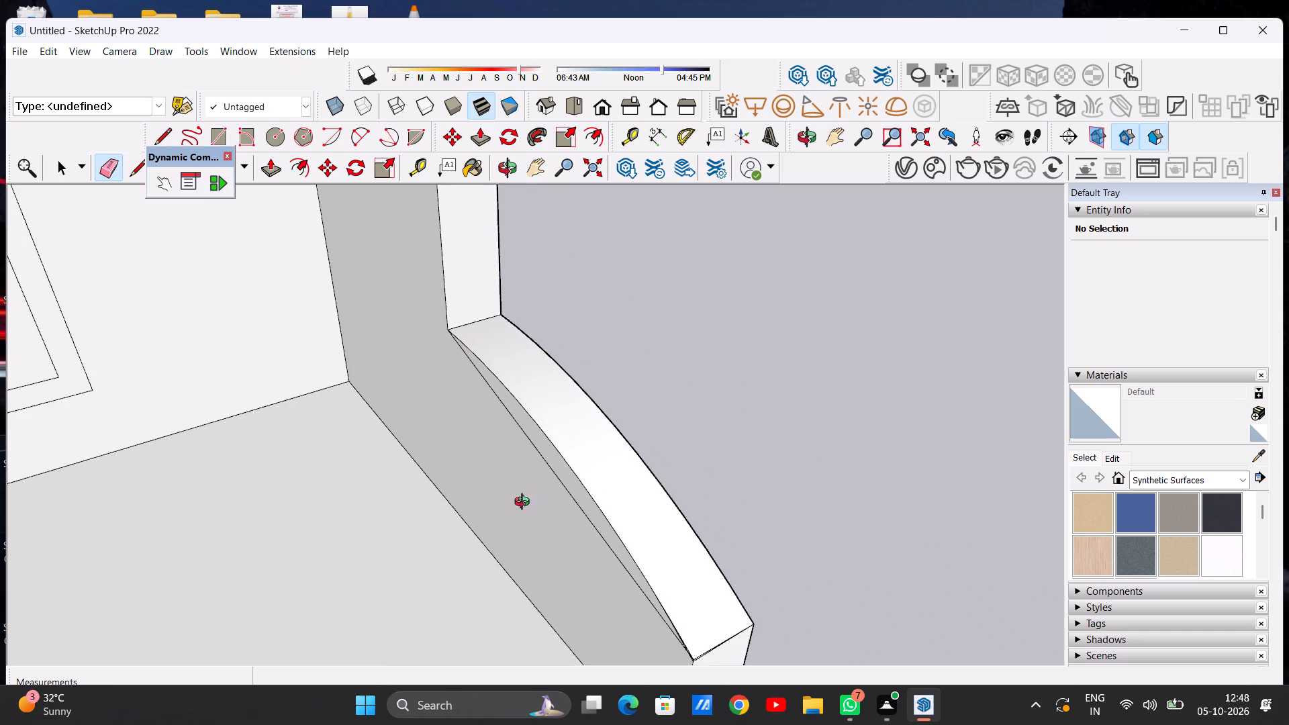
{"action": "middle_click_drag", "start_coordinate": [525, 503], "coordinate": [569, 366]}
{"action": "scroll", "coordinate": [610, 482], "scroll_direction": "up", "scroll_amount": 6}
{"action": "left_click_drag", "start_coordinate": [595, 432], "coordinate": [583, 456]}
{"action": "scroll", "coordinate": [530, 471], "scroll_direction": "down", "scroll_amount": 3}
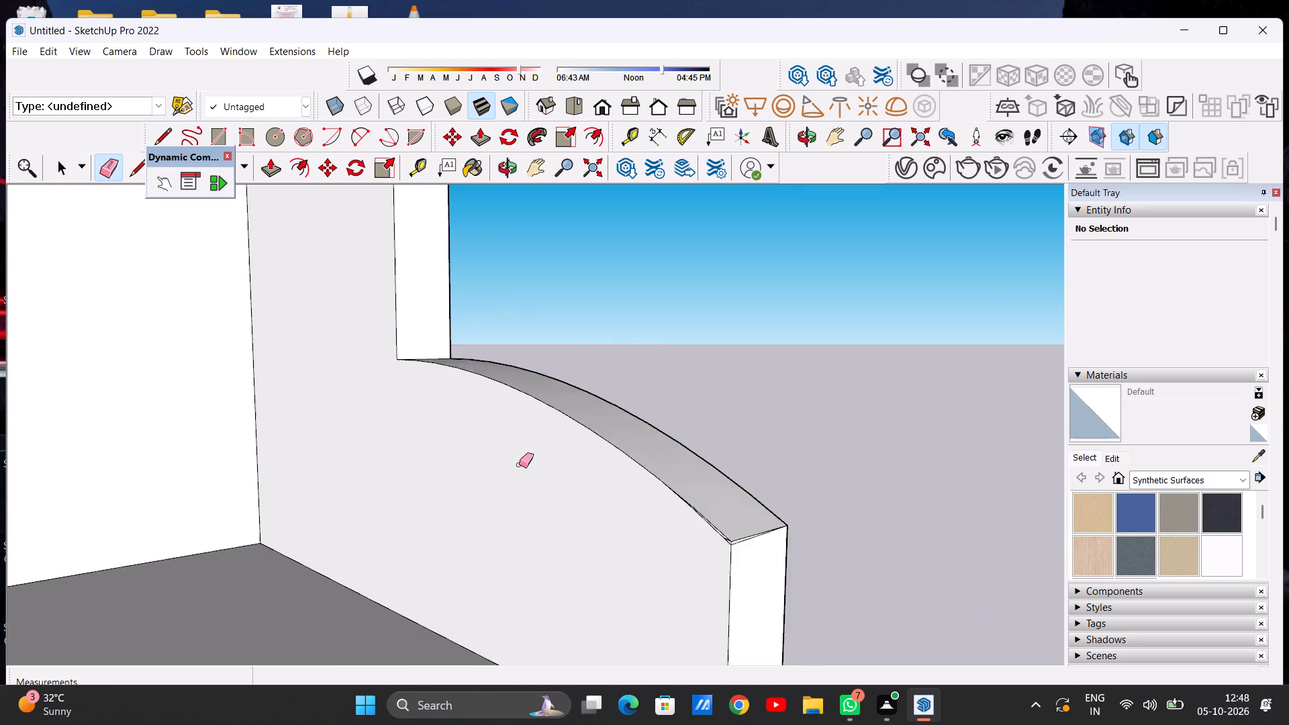
Erase the short diagonal edge at the front end corner of the low side wall's inner face.
{"action": "scroll", "coordinate": [519, 465], "scroll_direction": "down", "scroll_amount": 11}
{"action": "scroll", "coordinate": [614, 527], "scroll_direction": "up", "scroll_amount": 20}
{"action": "scroll", "coordinate": [614, 527], "scroll_direction": "up", "scroll_amount": 8}
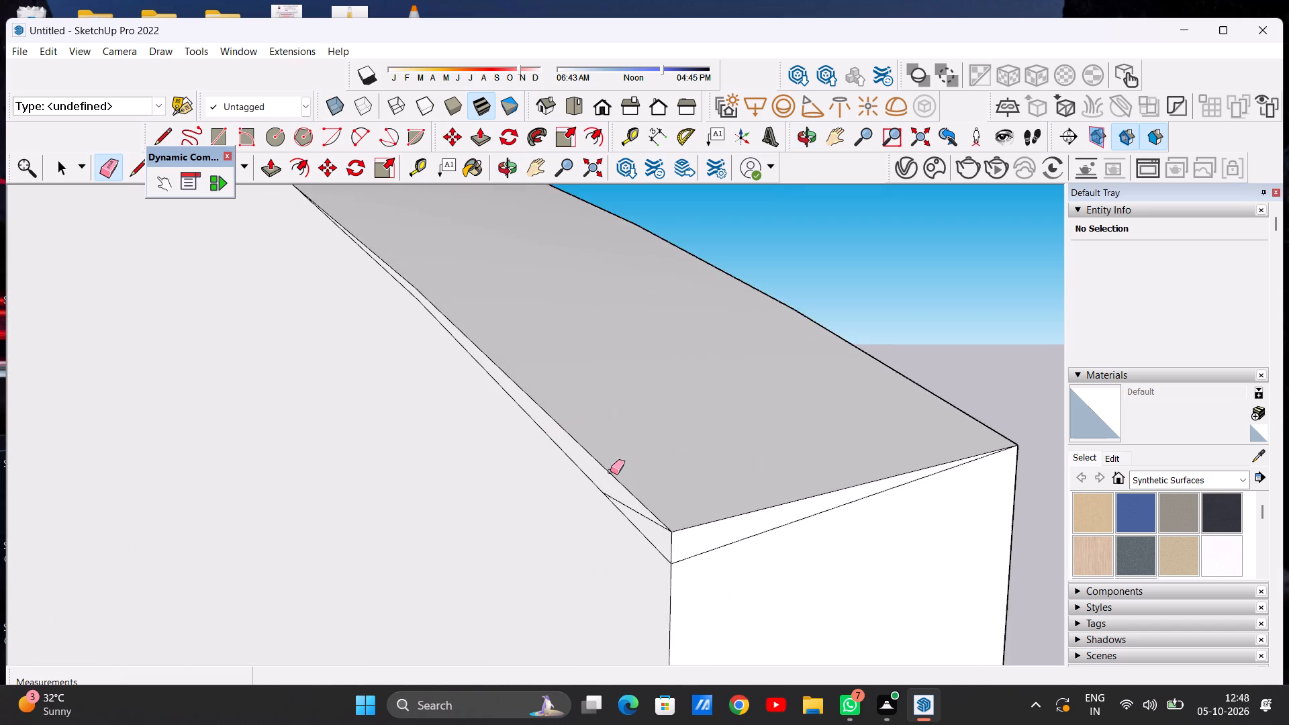
{"action": "scroll", "coordinate": [593, 505], "scroll_direction": "up", "scroll_amount": 9}
{"action": "left_click_drag", "start_coordinate": [671, 495], "coordinate": [672, 512]}
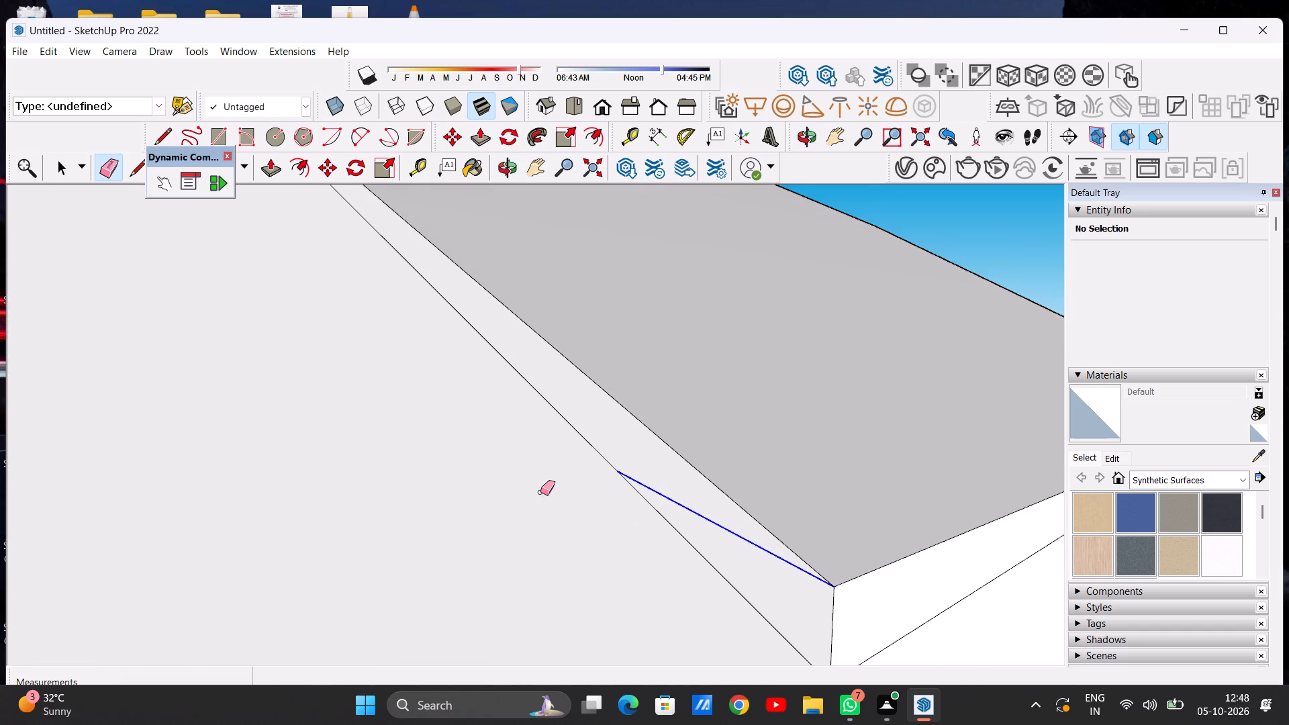
Examine the cleaned arched side wall and the whole building from both sides, the front and above.
{"action": "scroll", "coordinate": [540, 486], "scroll_direction": "down", "scroll_amount": 20}
{"action": "scroll", "coordinate": [540, 486], "scroll_direction": "down", "scroll_amount": 20}
{"action": "scroll", "coordinate": [540, 486], "scroll_direction": "down", "scroll_amount": 4}
{"action": "middle_click_drag", "start_coordinate": [538, 465], "coordinate": [459, 465]}
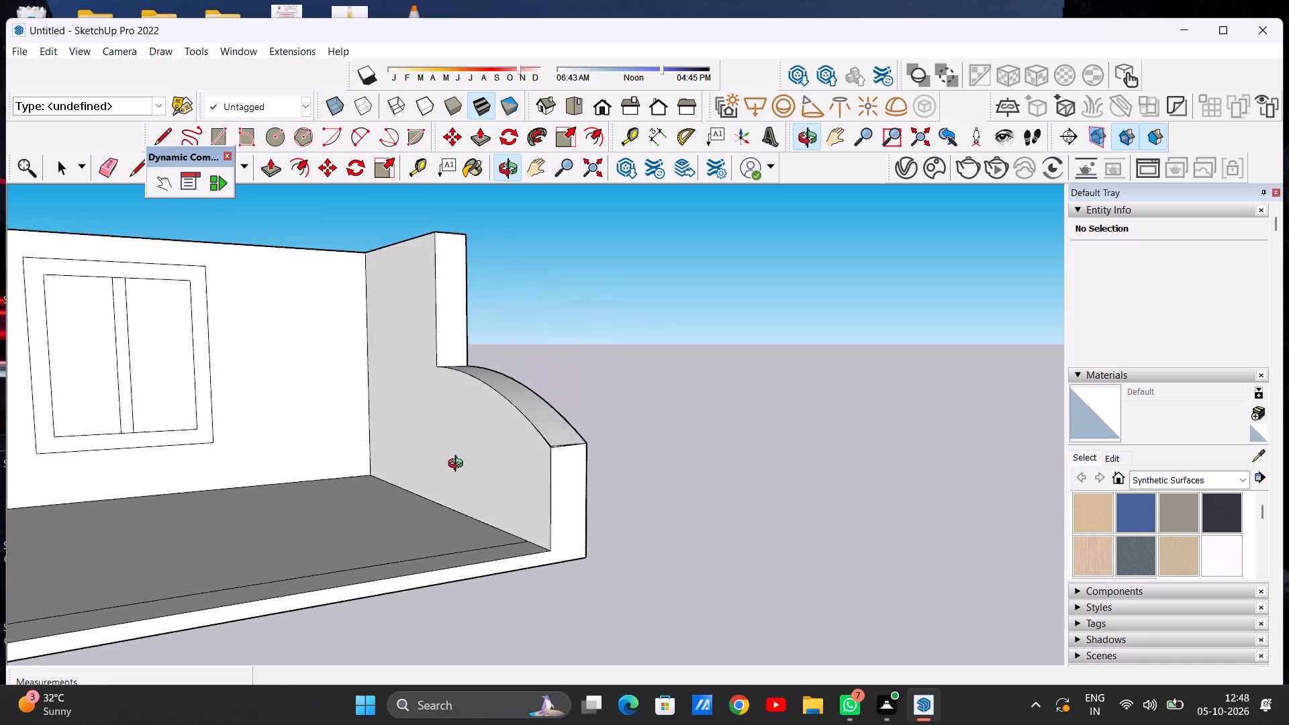
{"action": "middle_click_drag", "start_coordinate": [459, 465], "coordinate": [165, 489]}
{"action": "scroll", "coordinate": [546, 368], "scroll_direction": "up", "scroll_amount": 8}
{"action": "scroll", "coordinate": [491, 377], "scroll_direction": "down", "scroll_amount": 14}
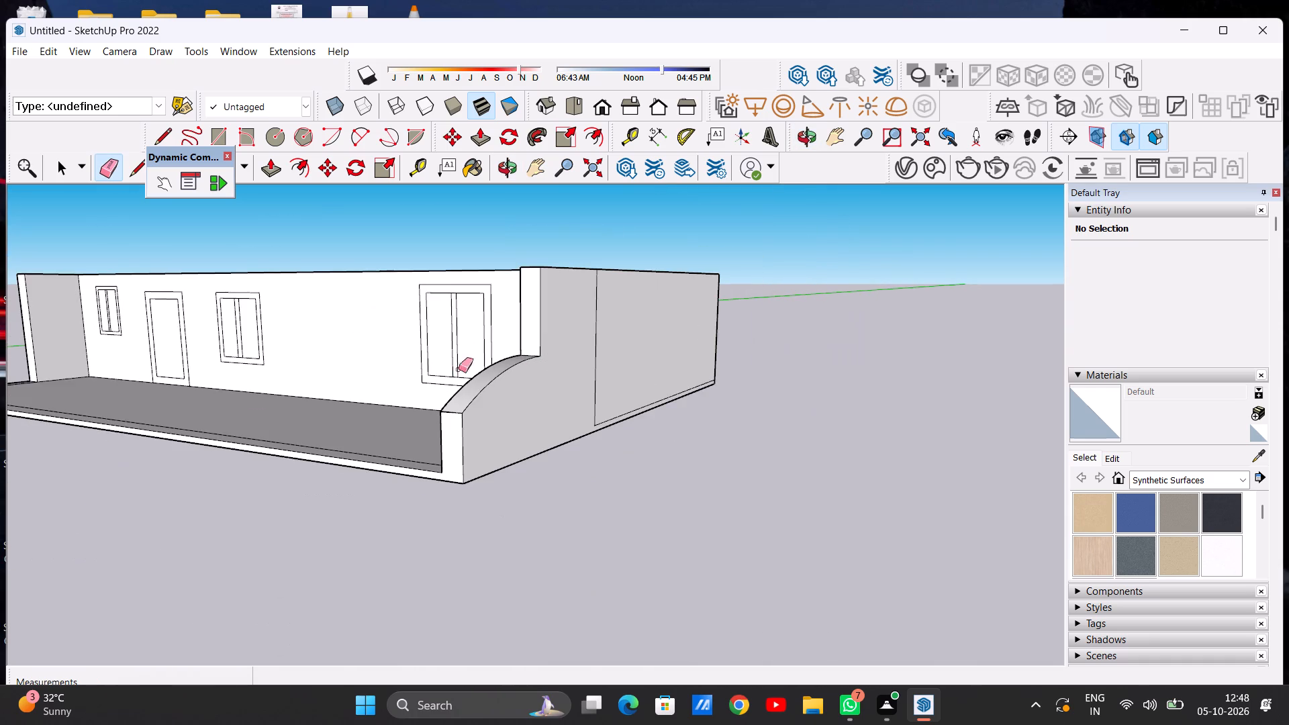
{"action": "middle_click_drag", "start_coordinate": [396, 375], "coordinate": [300, 377]}
{"action": "scroll", "coordinate": [344, 350], "scroll_direction": "up", "scroll_amount": 9}
{"action": "scroll", "coordinate": [508, 395], "scroll_direction": "down", "scroll_amount": 16}
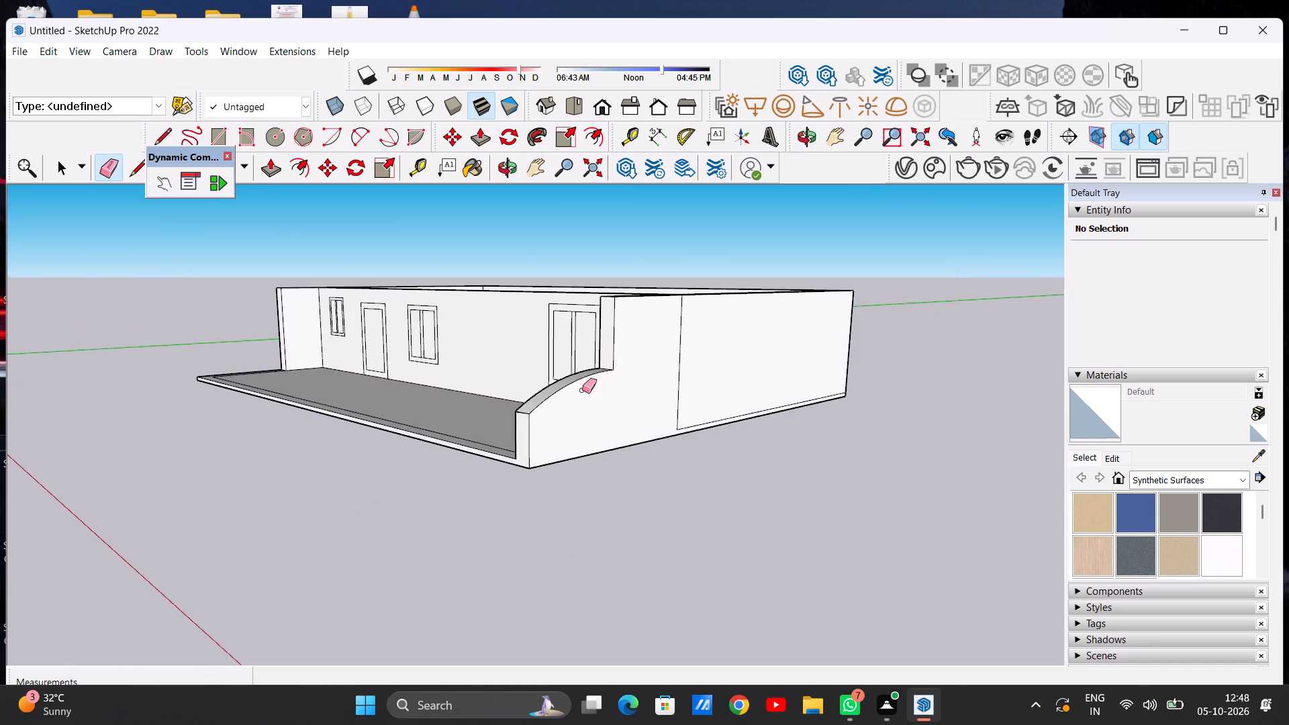
{"action": "middle_click_drag", "start_coordinate": [500, 374], "coordinate": [343, 379]}
{"action": "scroll", "coordinate": [396, 382], "scroll_direction": "up", "scroll_amount": 6}
{"action": "scroll", "coordinate": [514, 403], "scroll_direction": "down", "scroll_amount": 14}
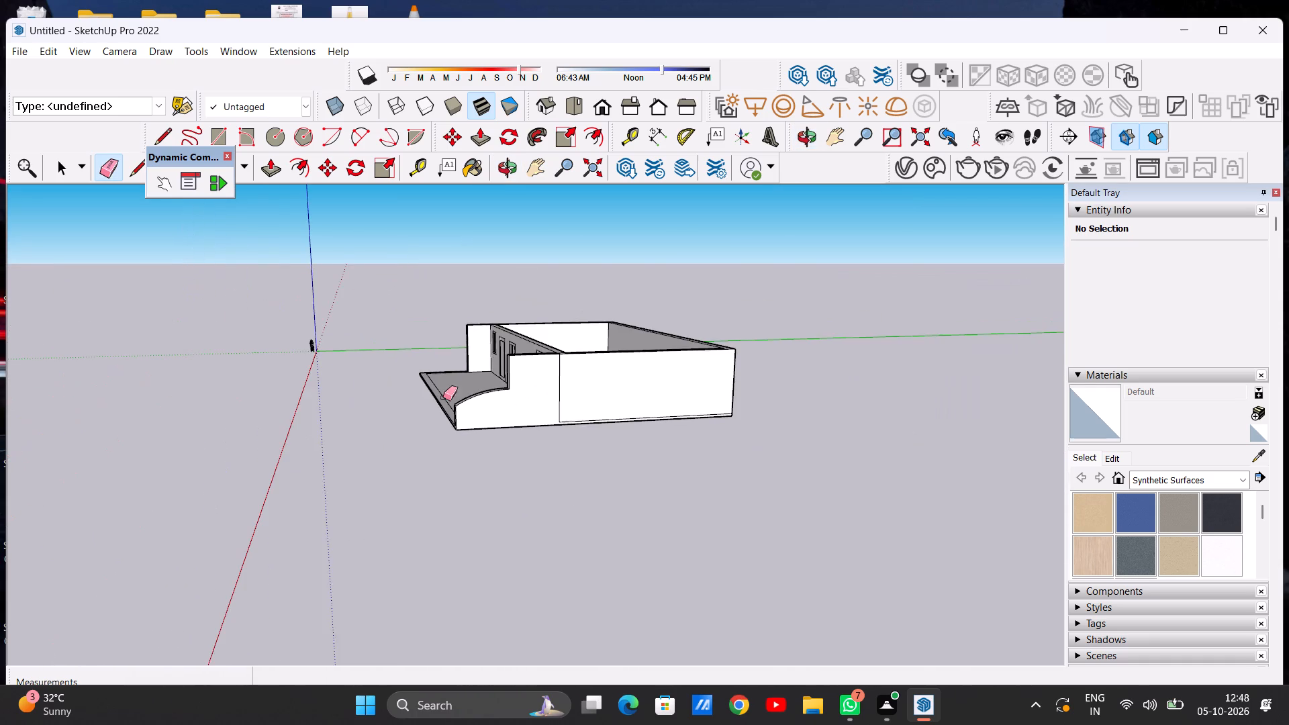
{"action": "middle_click_drag", "start_coordinate": [406, 403], "coordinate": [765, 419]}
{"action": "middle_click_drag", "start_coordinate": [387, 405], "coordinate": [664, 411]}
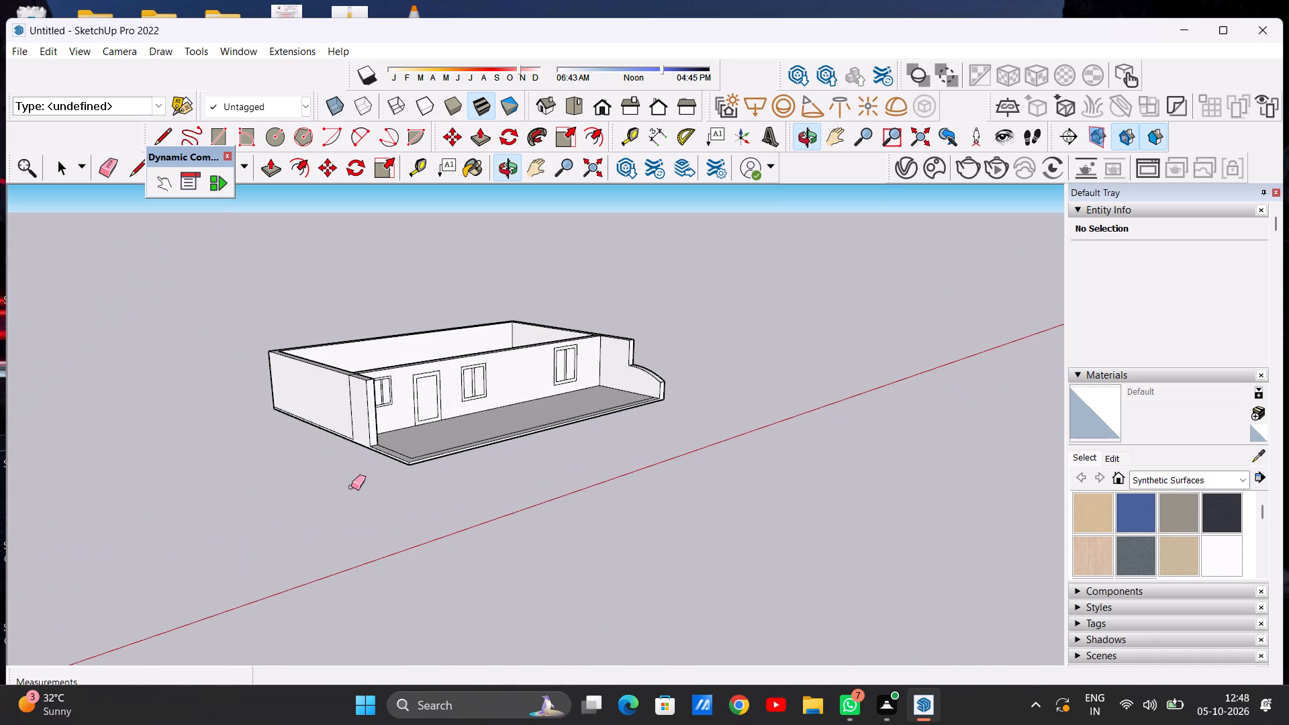
{"action": "middle_click_drag", "start_coordinate": [330, 491], "coordinate": [381, 597]}
{"action": "scroll", "coordinate": [445, 538], "scroll_direction": "up", "scroll_amount": 8}
{"action": "scroll", "coordinate": [445, 537], "scroll_direction": "down", "scroll_amount": 5}
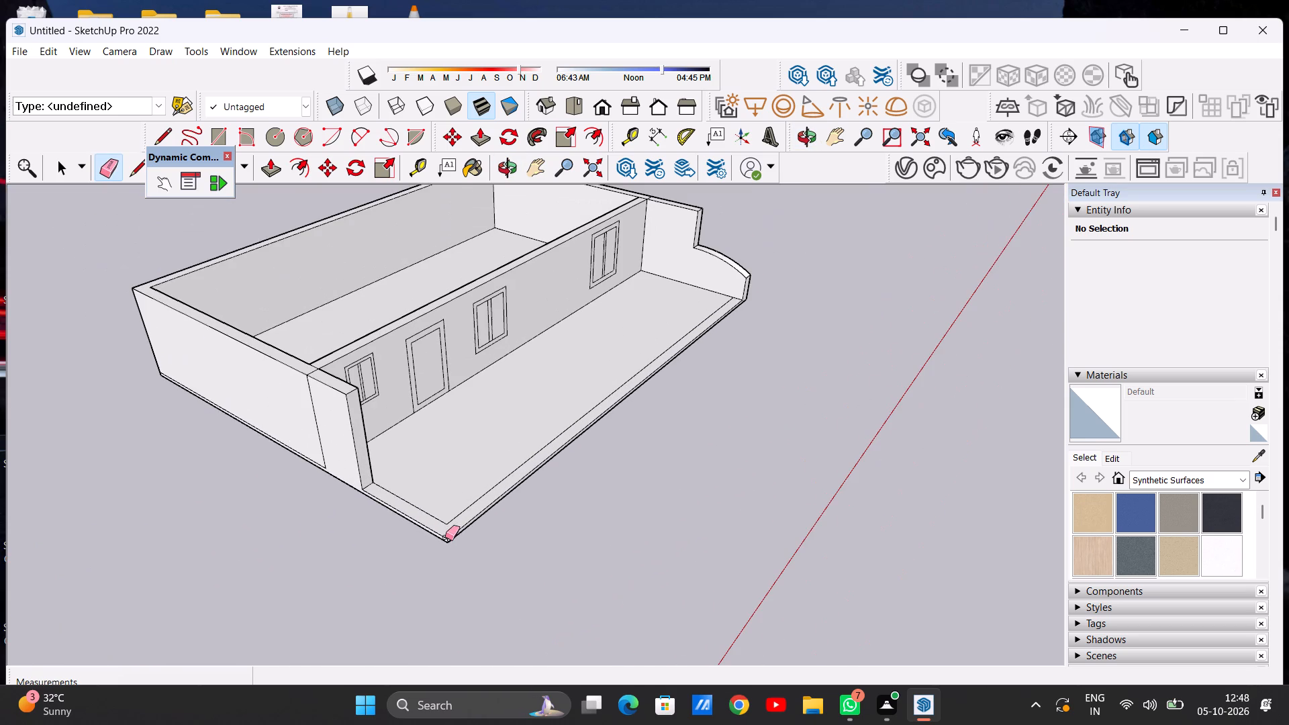
{"action": "key", "text": "space"}
{"action": "scroll", "coordinate": [419, 487], "scroll_direction": "down", "scroll_amount": 2}
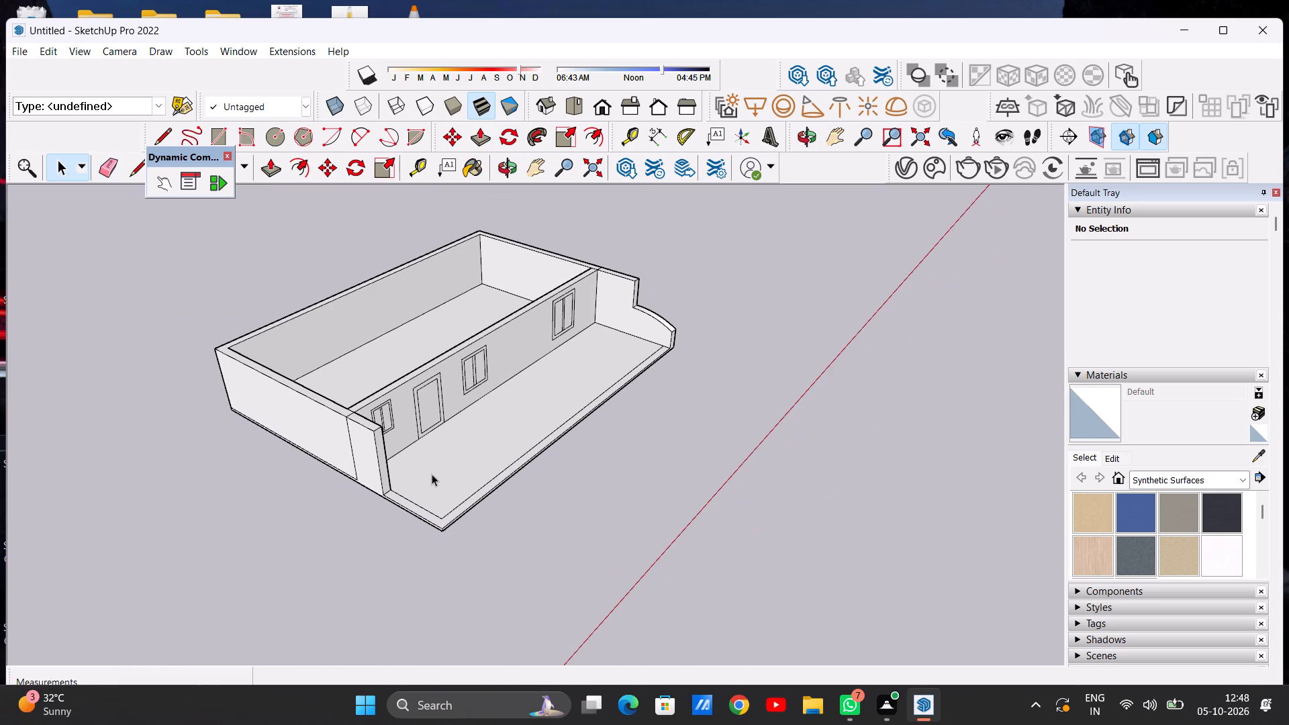
{"action": "scroll", "coordinate": [442, 476], "scroll_direction": "up", "scroll_amount": 2}
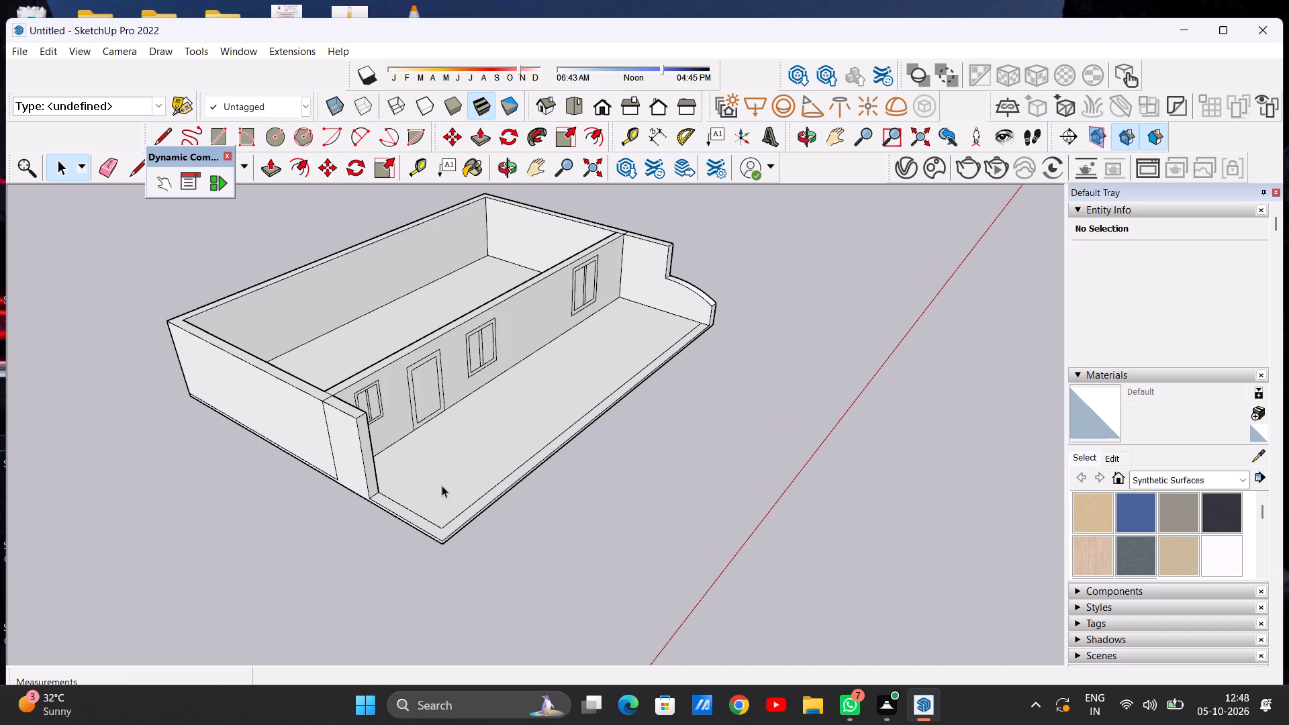
Draw two lines about 2' 4 15/16" long across the slab's border strip, marking off a square at the open front corner.
{"action": "scroll", "coordinate": [438, 483], "scroll_direction": "down", "scroll_amount": 3}
{"action": "scroll", "coordinate": [433, 522], "scroll_direction": "up", "scroll_amount": 5}
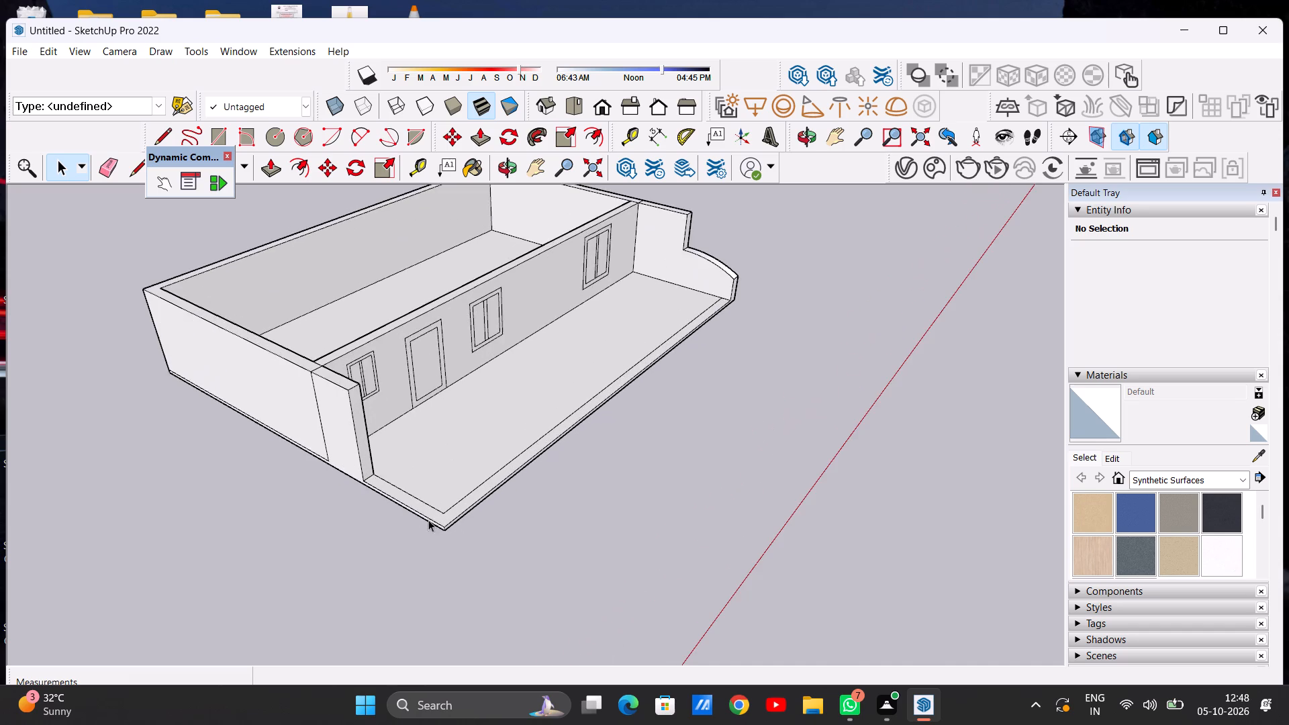
{"action": "middle_click_drag", "start_coordinate": [417, 528], "coordinate": [381, 614]}
{"action": "scroll", "coordinate": [422, 565], "scroll_direction": "up", "scroll_amount": 9}
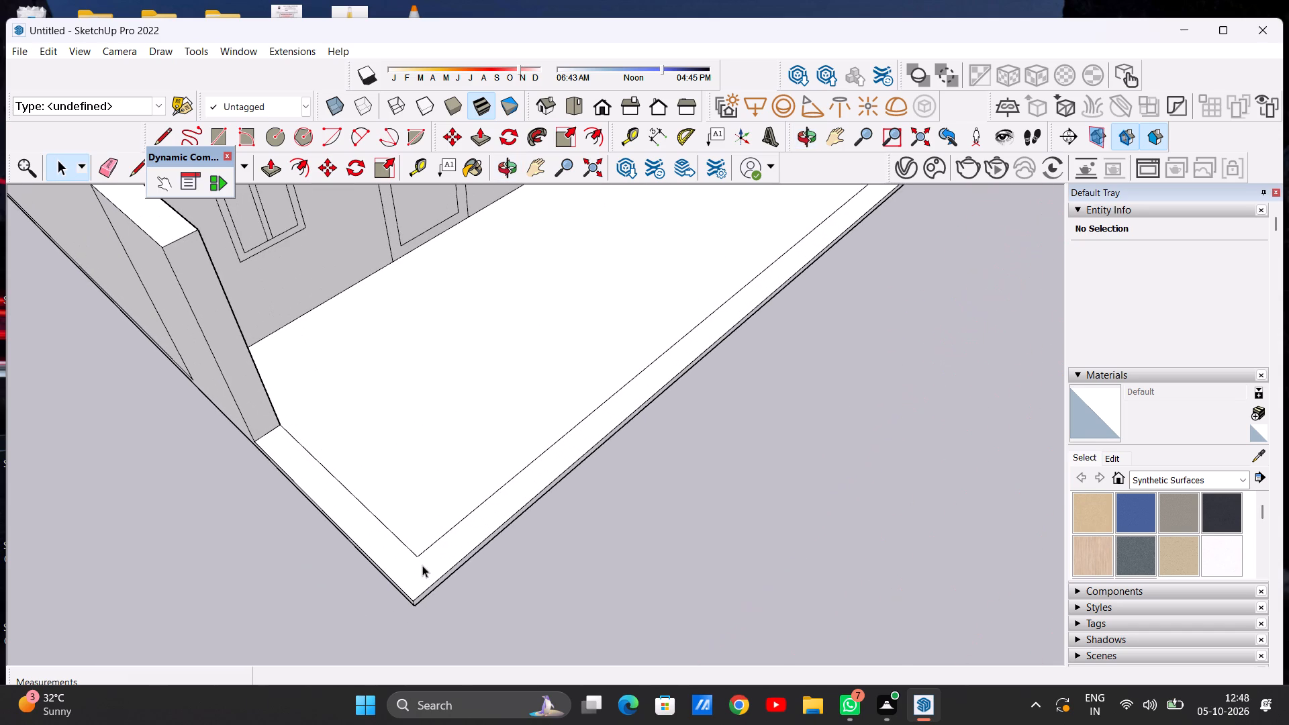
{"action": "key", "text": "l"}
{"action": "left_click", "coordinate": [422, 555]}
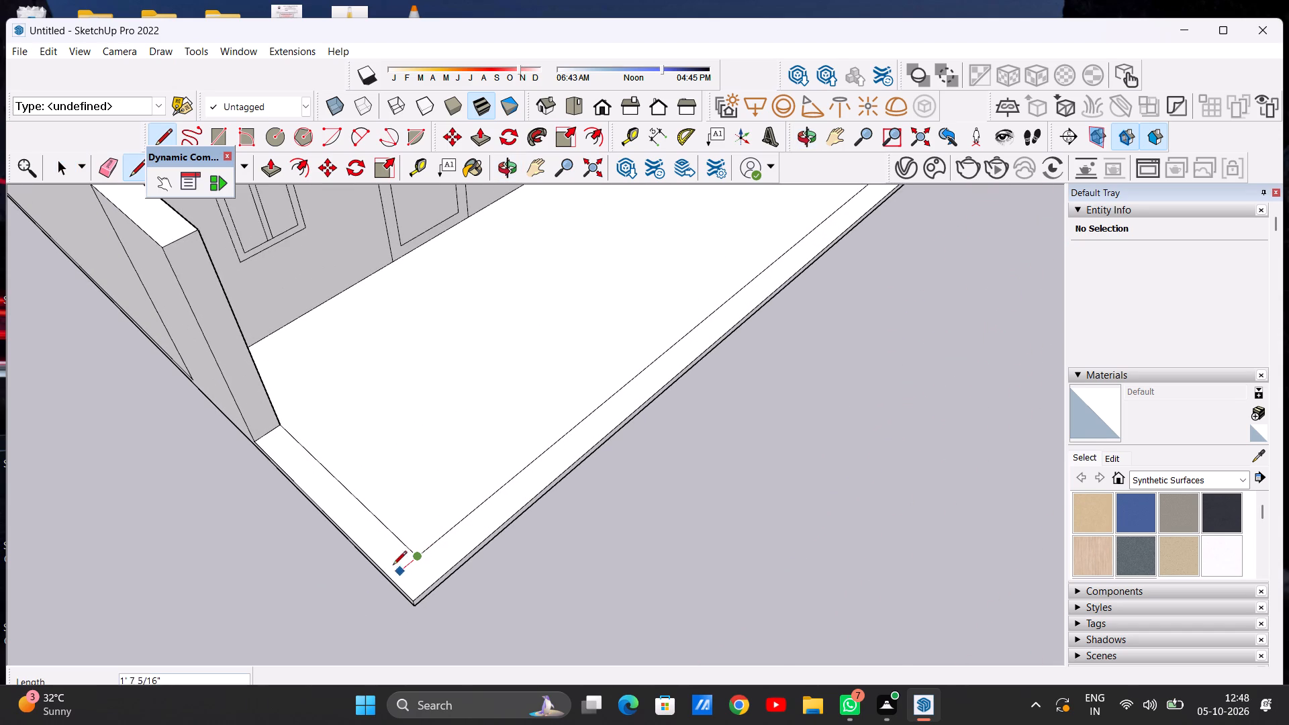
{"action": "left_click", "coordinate": [388, 583]}
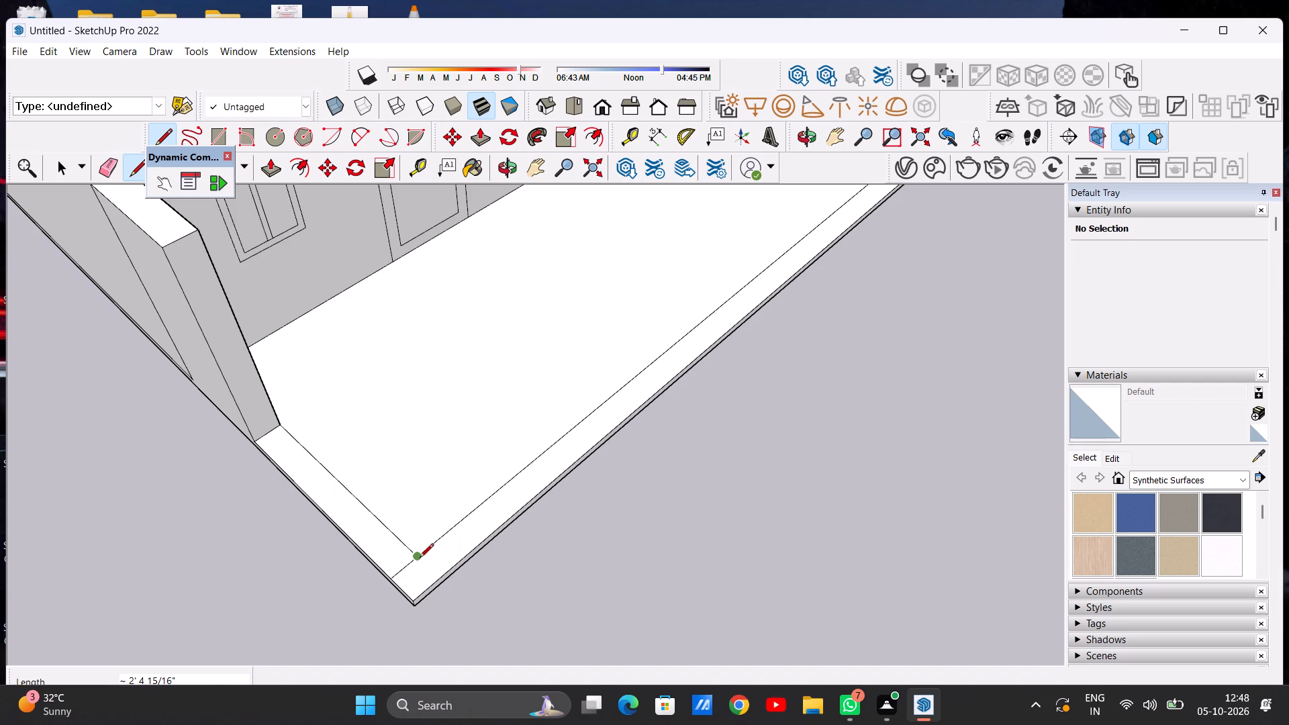
{"action": "left_click", "coordinate": [419, 559]}
{"action": "left_click", "coordinate": [439, 580]}
{"action": "key", "text": "space"}
Push/Pull the front corner square up 19' 2 9/16" into a column, level with the nearby projecting side wall's top.
{"action": "scroll", "coordinate": [382, 693], "scroll_direction": "down", "scroll_amount": 20}
{"action": "scroll", "coordinate": [382, 693], "scroll_direction": "down", "scroll_amount": 1}
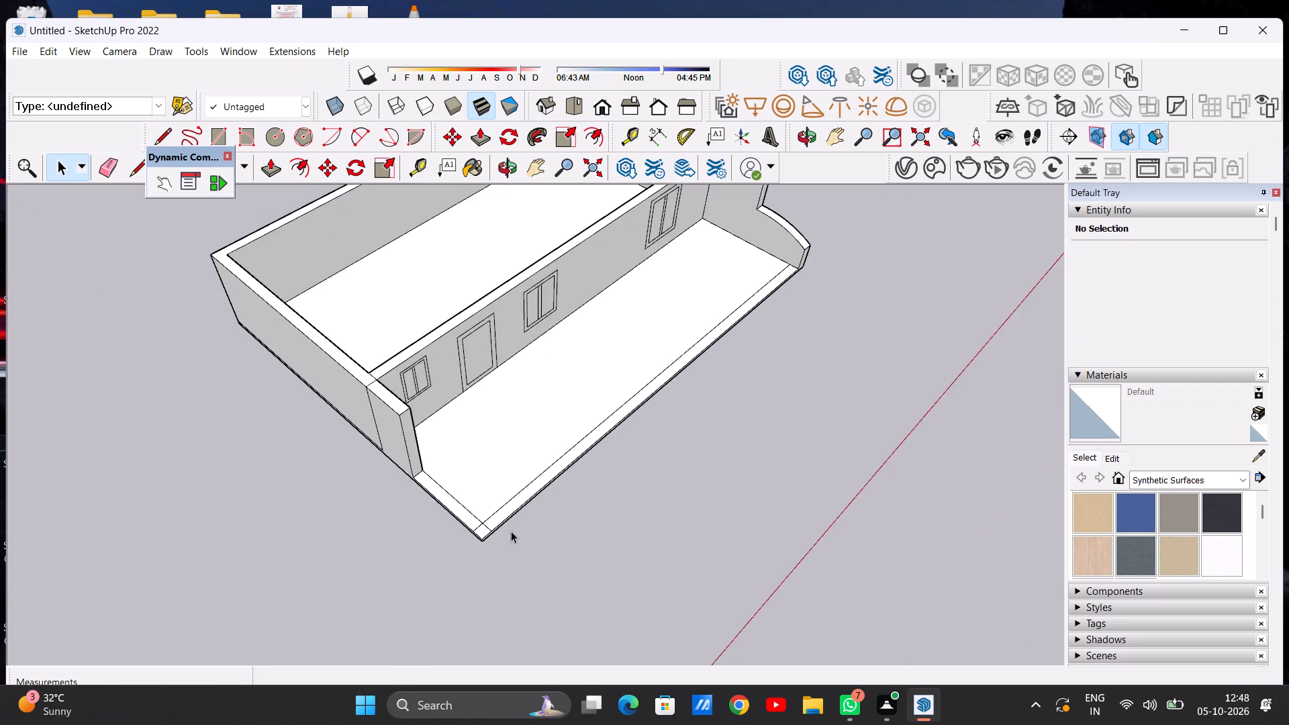
{"action": "middle_click_drag", "start_coordinate": [514, 555], "coordinate": [438, 427]}
{"action": "scroll", "coordinate": [444, 458], "scroll_direction": "up", "scroll_amount": 3}
{"action": "middle_click_drag", "start_coordinate": [438, 466], "coordinate": [401, 540]}
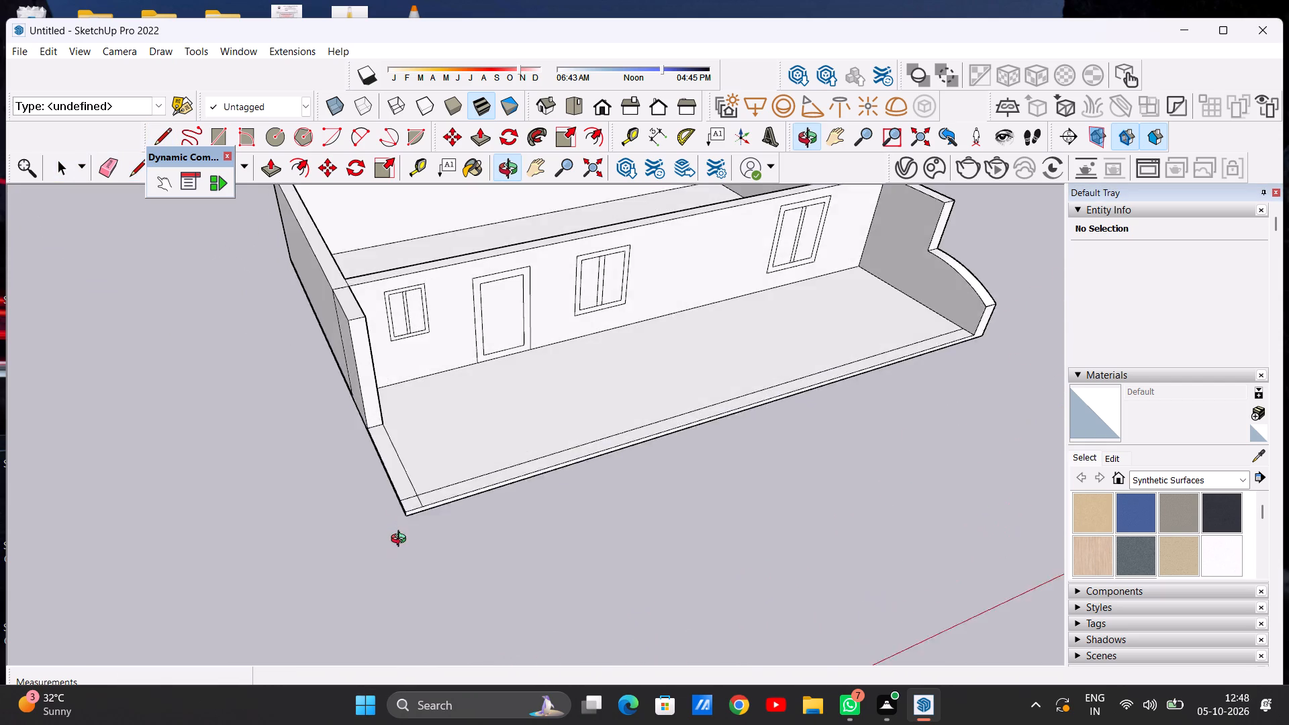
{"action": "middle_click_drag", "start_coordinate": [401, 540], "coordinate": [401, 553]}
{"action": "scroll", "coordinate": [422, 518], "scroll_direction": "up", "scroll_amount": 5}
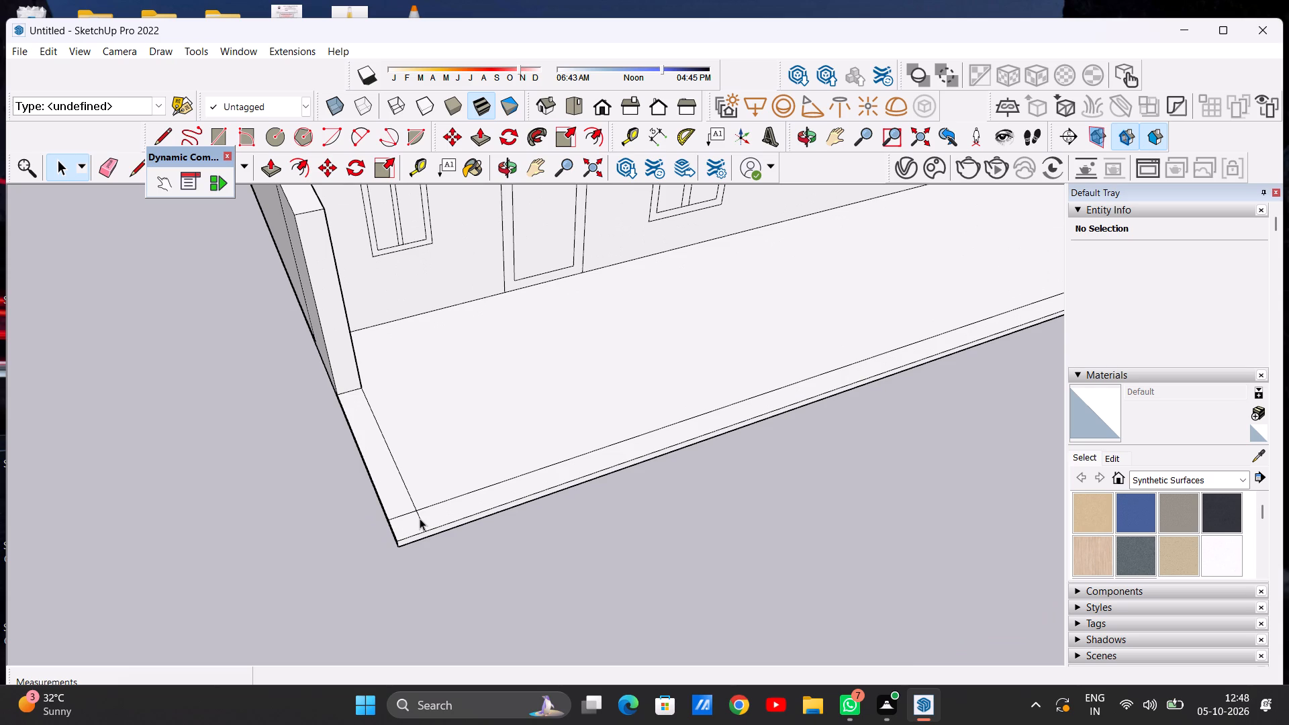
{"action": "key", "text": "p"}
{"action": "left_click", "coordinate": [405, 521]}
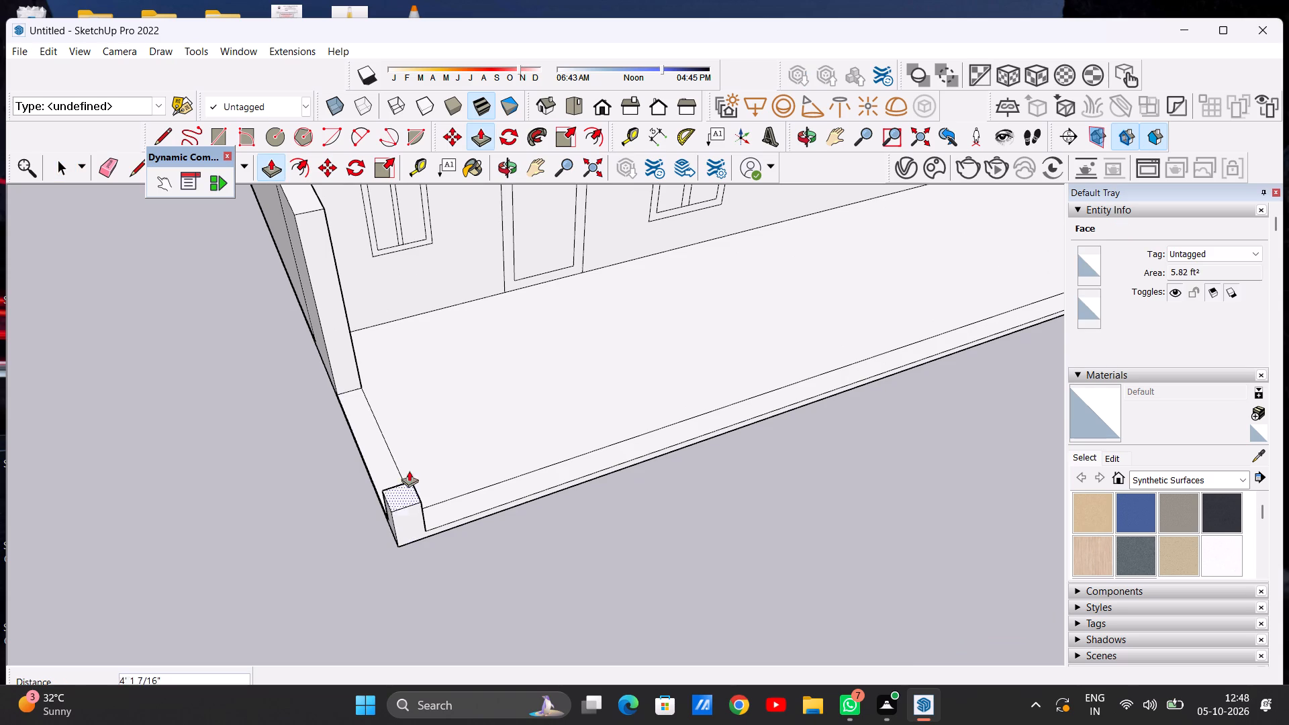
{"action": "scroll", "coordinate": [422, 351], "scroll_direction": "down", "scroll_amount": 10}
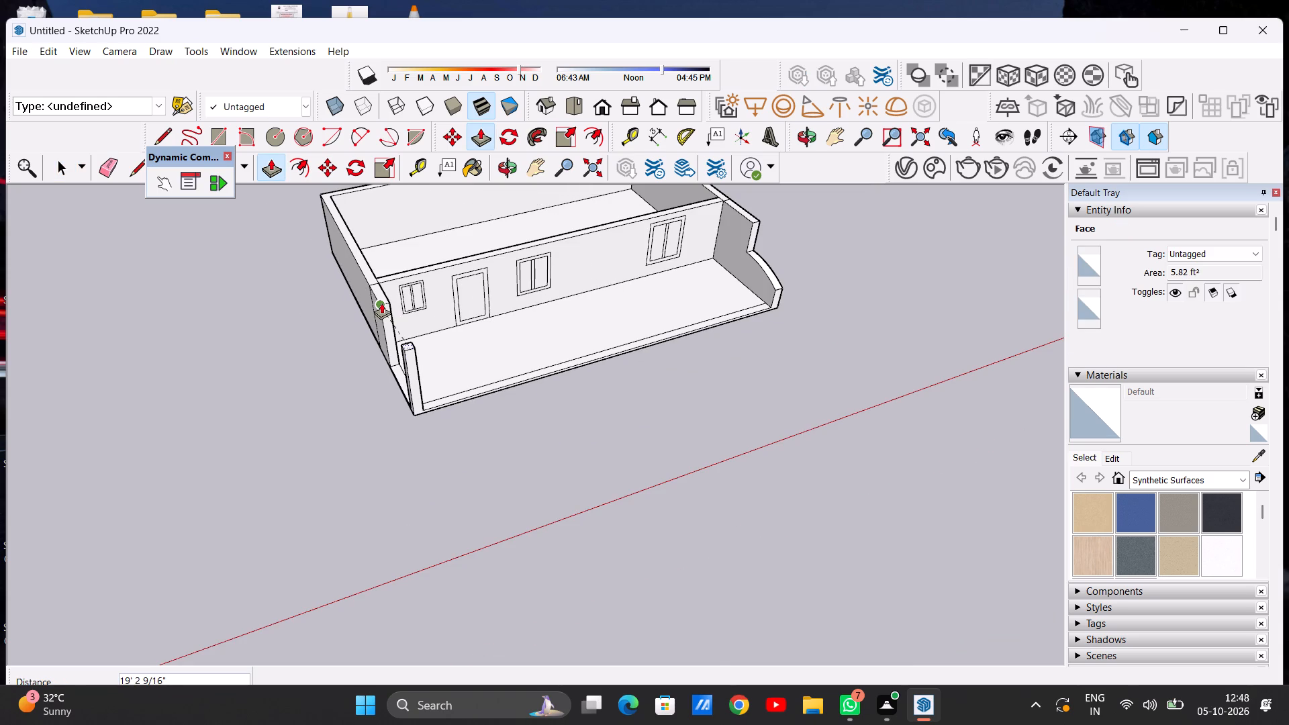
{"action": "left_click", "coordinate": [381, 303]}
{"action": "key", "text": "space"}
Examine the corner column and the open front of the building from low, frontal and raised viewpoints.
{"action": "middle_click_drag", "start_coordinate": [408, 396], "coordinate": [346, 256]}
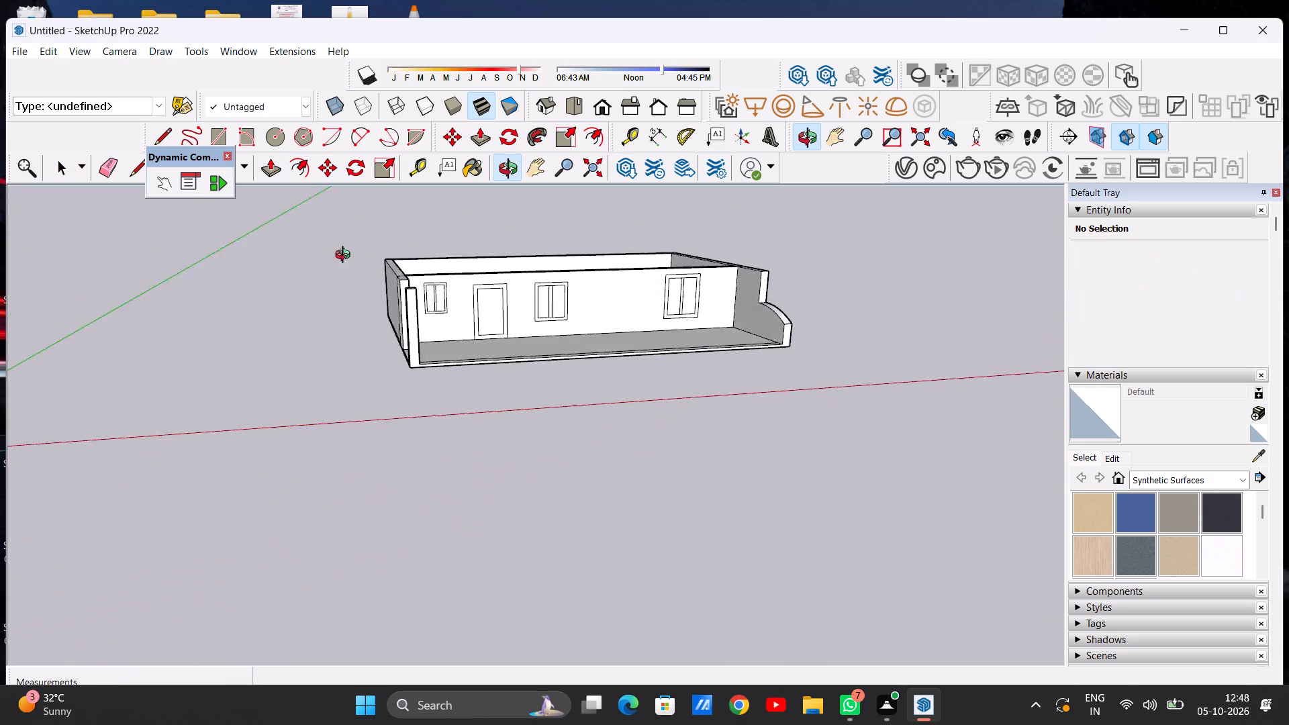
{"action": "middle_click_drag", "start_coordinate": [346, 256], "coordinate": [291, 273]}
{"action": "scroll", "coordinate": [590, 332], "scroll_direction": "down", "scroll_amount": 4}
{"action": "middle_click_drag", "start_coordinate": [624, 355], "coordinate": [605, 498]}
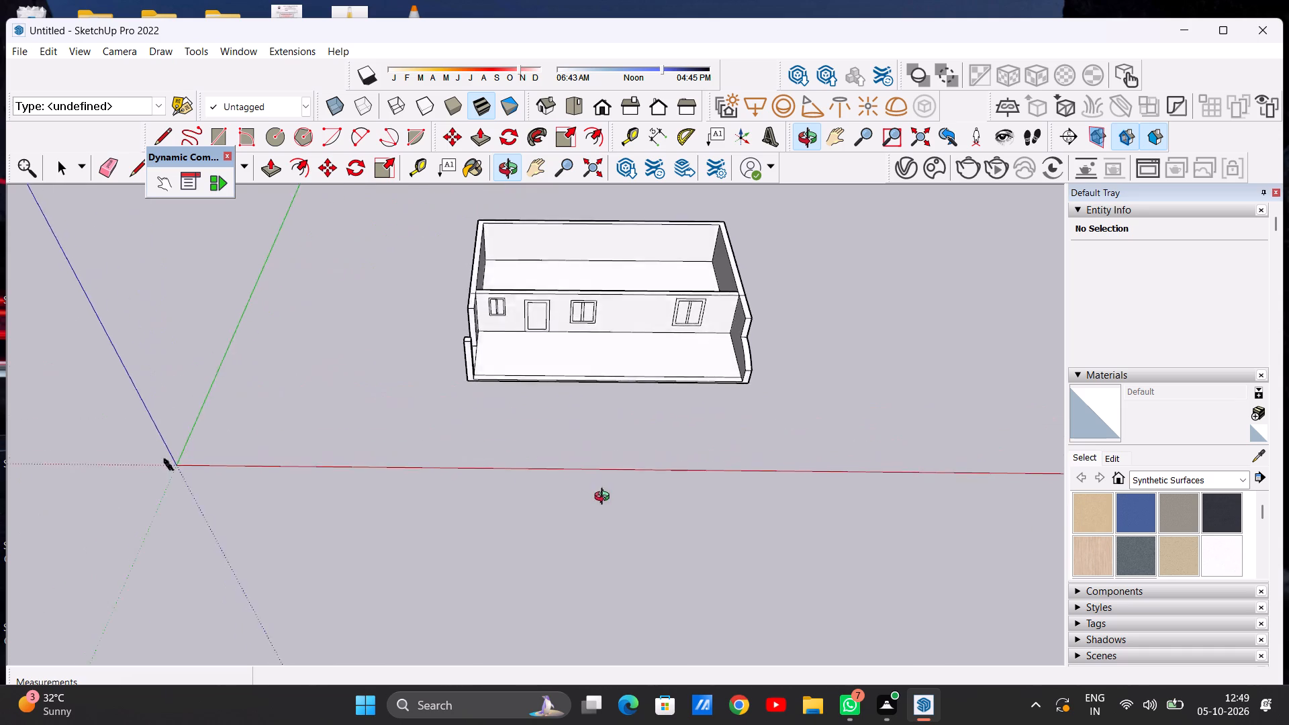
{"action": "middle_click_drag", "start_coordinate": [605, 498], "coordinate": [604, 497]}
{"action": "scroll", "coordinate": [604, 493], "scroll_direction": "up", "scroll_amount": 1}
{"action": "scroll", "coordinate": [677, 352], "scroll_direction": "up", "scroll_amount": 6}
{"action": "middle_click_drag", "start_coordinate": [573, 416], "coordinate": [573, 492]}
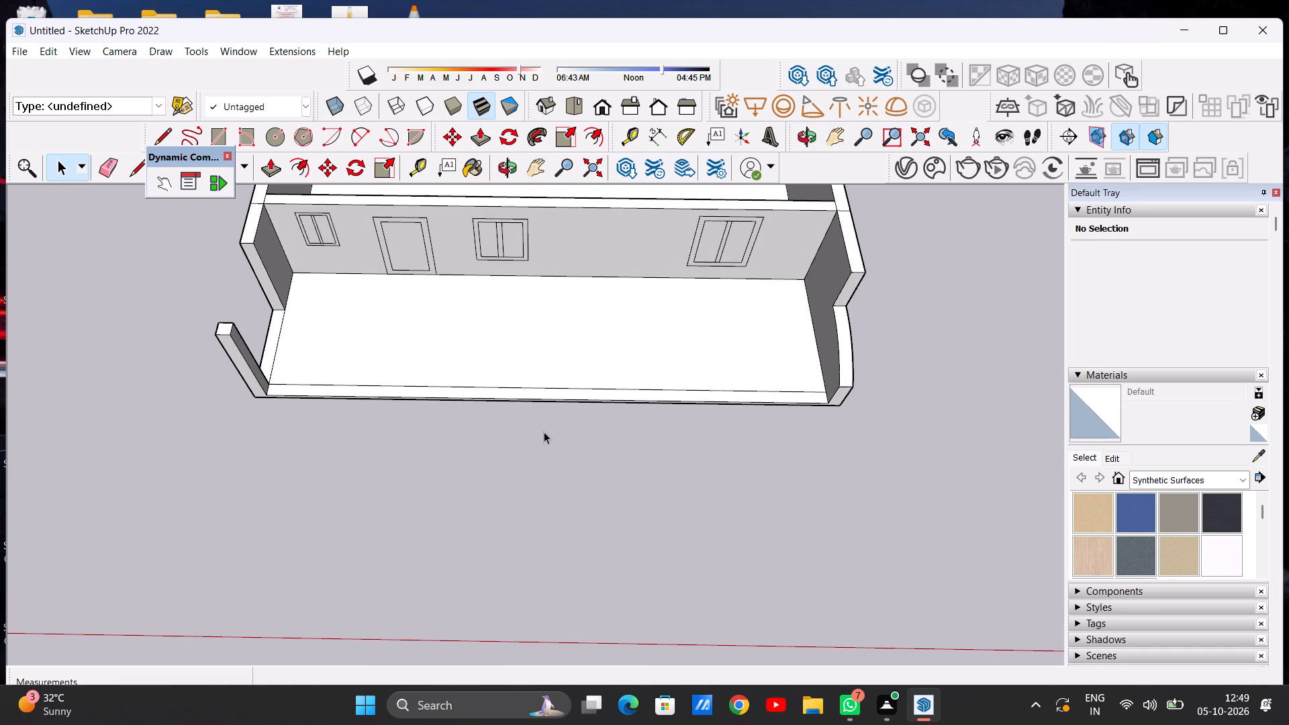
{"action": "scroll", "coordinate": [671, 418], "scroll_direction": "down", "scroll_amount": 3}
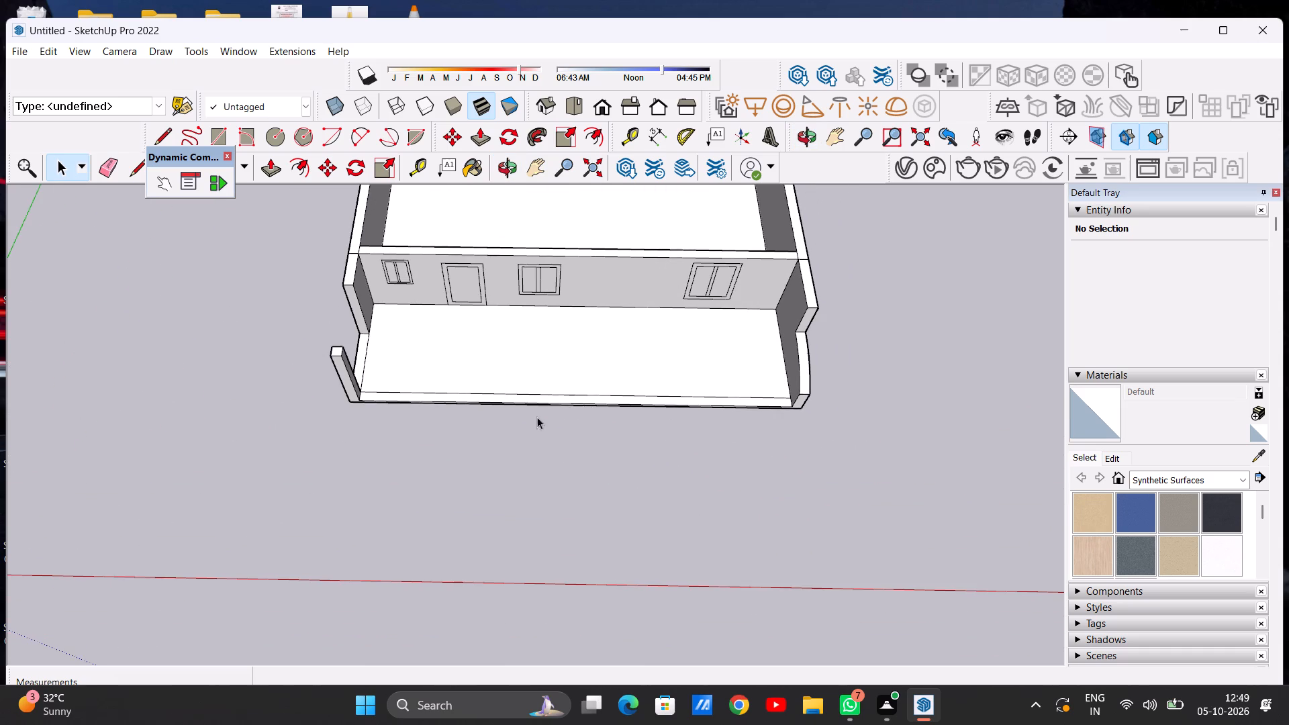
{"action": "middle_click_drag", "start_coordinate": [552, 427], "coordinate": [548, 269]}
{"action": "middle_click_drag", "start_coordinate": [463, 417], "coordinate": [508, 495]}
{"action": "middle_click_drag", "start_coordinate": [498, 497], "coordinate": [469, 523]}
{"action": "scroll", "coordinate": [493, 501], "scroll_direction": "down", "scroll_amount": 1}
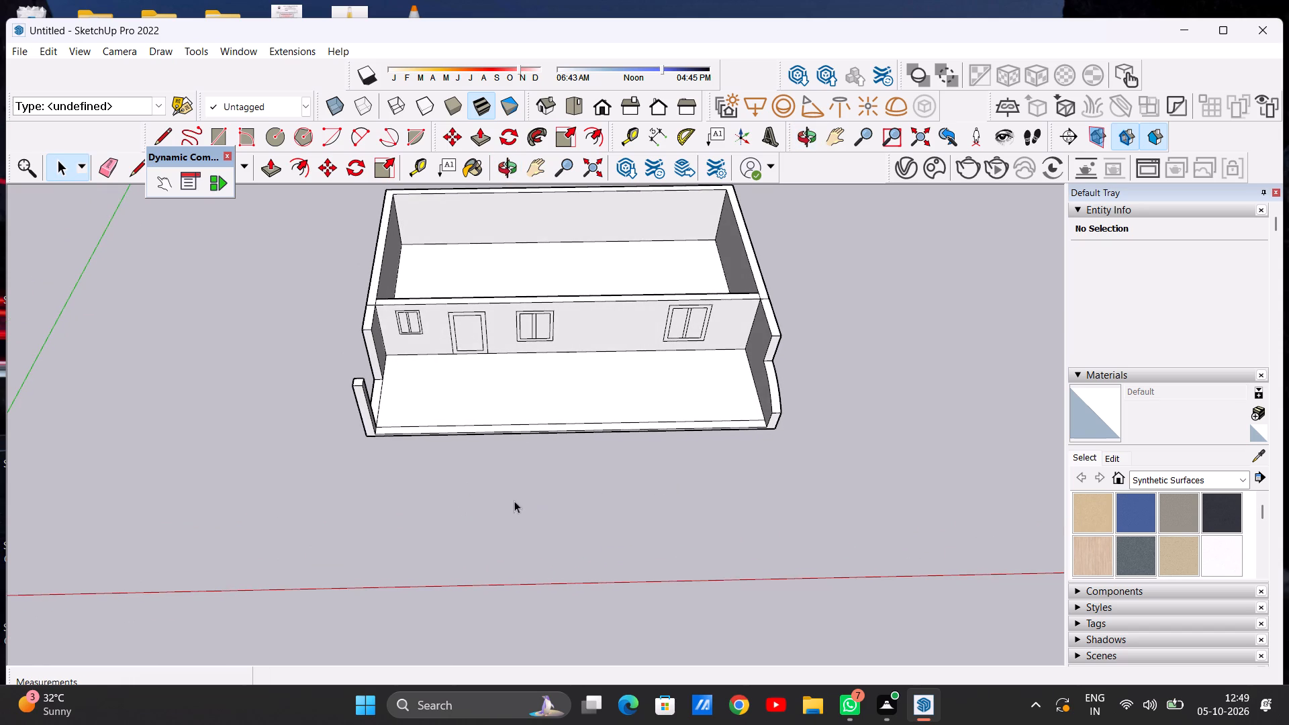
{"action": "scroll", "coordinate": [502, 506], "scroll_direction": "down", "scroll_amount": 3}
{"action": "scroll", "coordinate": [514, 470], "scroll_direction": "up", "scroll_amount": 5}
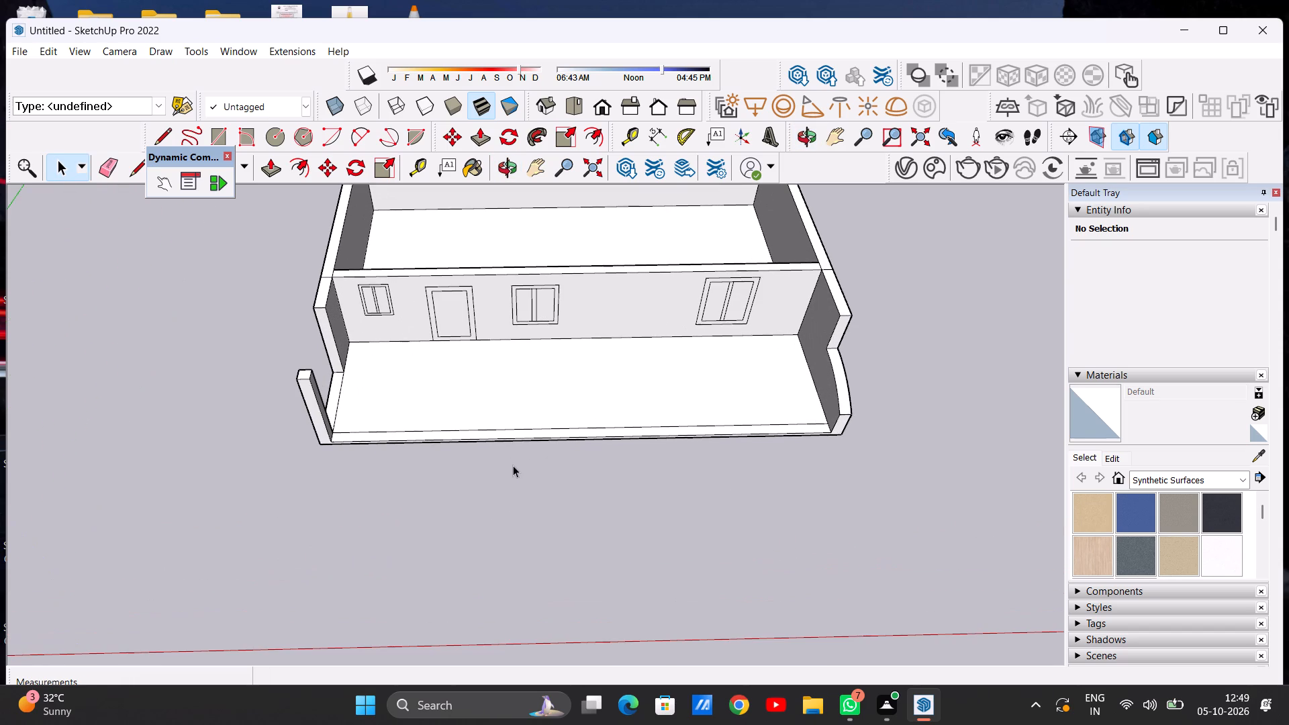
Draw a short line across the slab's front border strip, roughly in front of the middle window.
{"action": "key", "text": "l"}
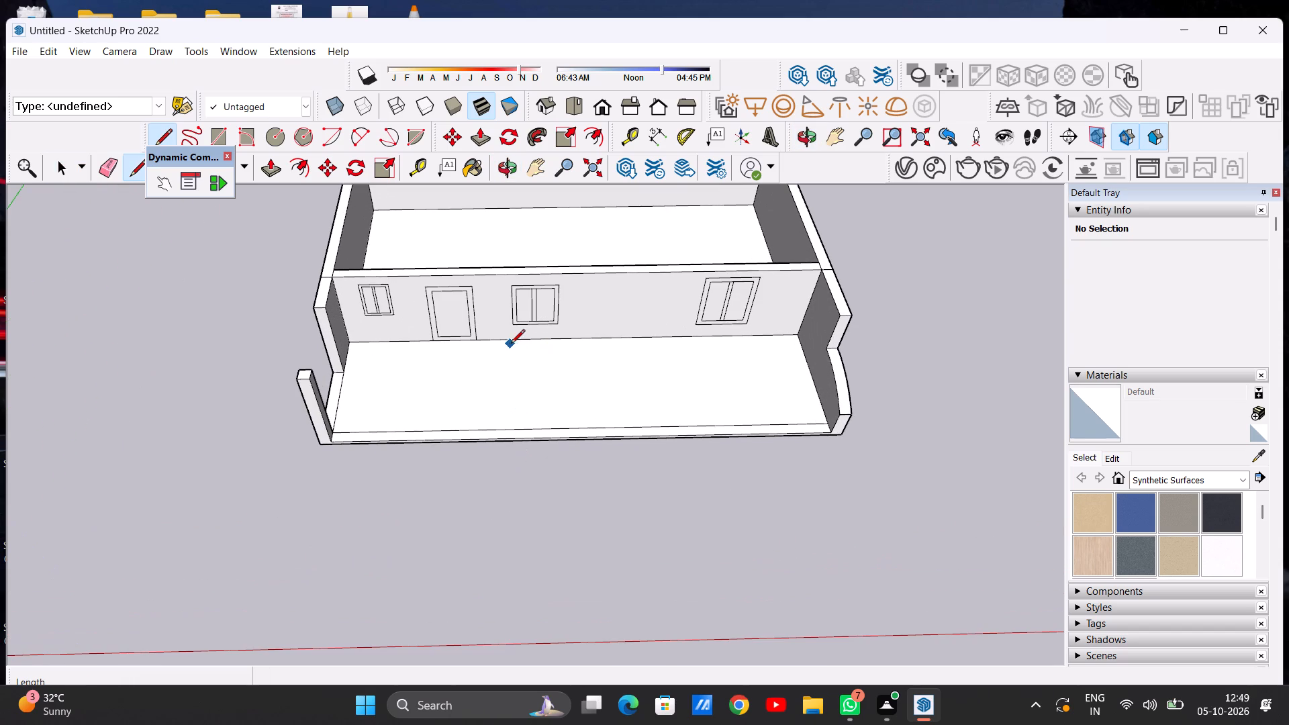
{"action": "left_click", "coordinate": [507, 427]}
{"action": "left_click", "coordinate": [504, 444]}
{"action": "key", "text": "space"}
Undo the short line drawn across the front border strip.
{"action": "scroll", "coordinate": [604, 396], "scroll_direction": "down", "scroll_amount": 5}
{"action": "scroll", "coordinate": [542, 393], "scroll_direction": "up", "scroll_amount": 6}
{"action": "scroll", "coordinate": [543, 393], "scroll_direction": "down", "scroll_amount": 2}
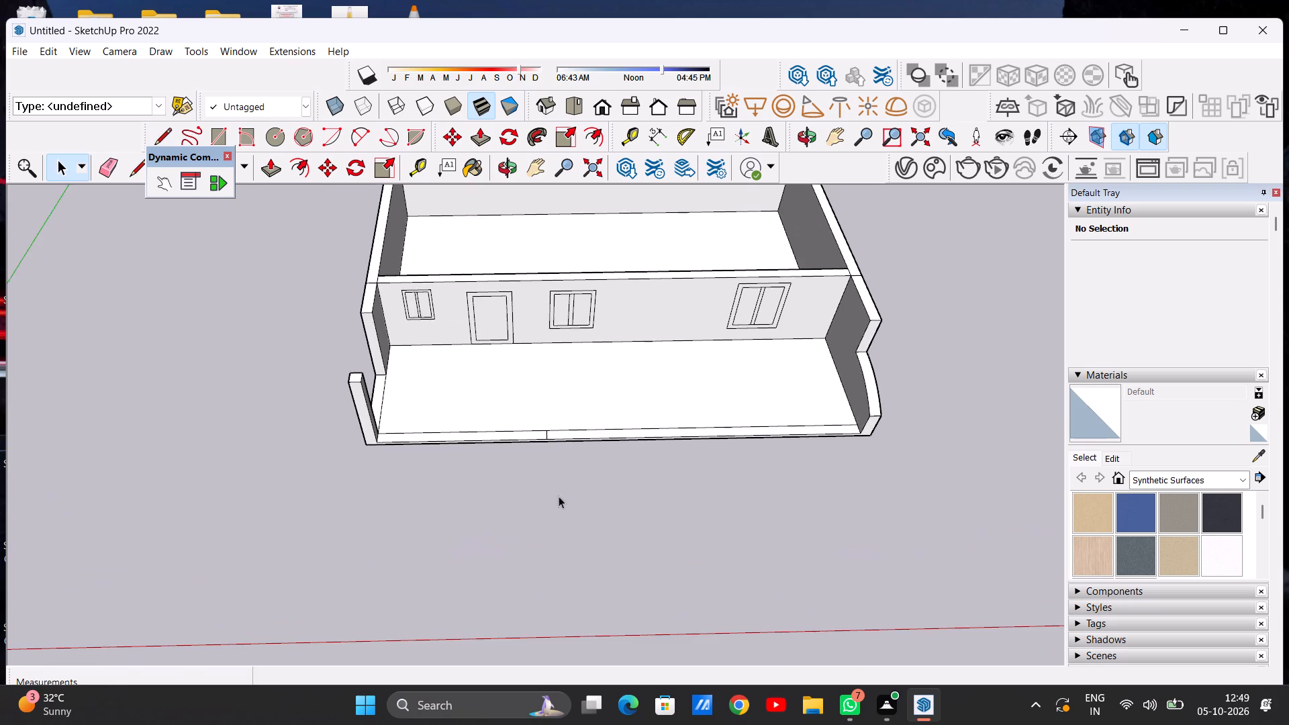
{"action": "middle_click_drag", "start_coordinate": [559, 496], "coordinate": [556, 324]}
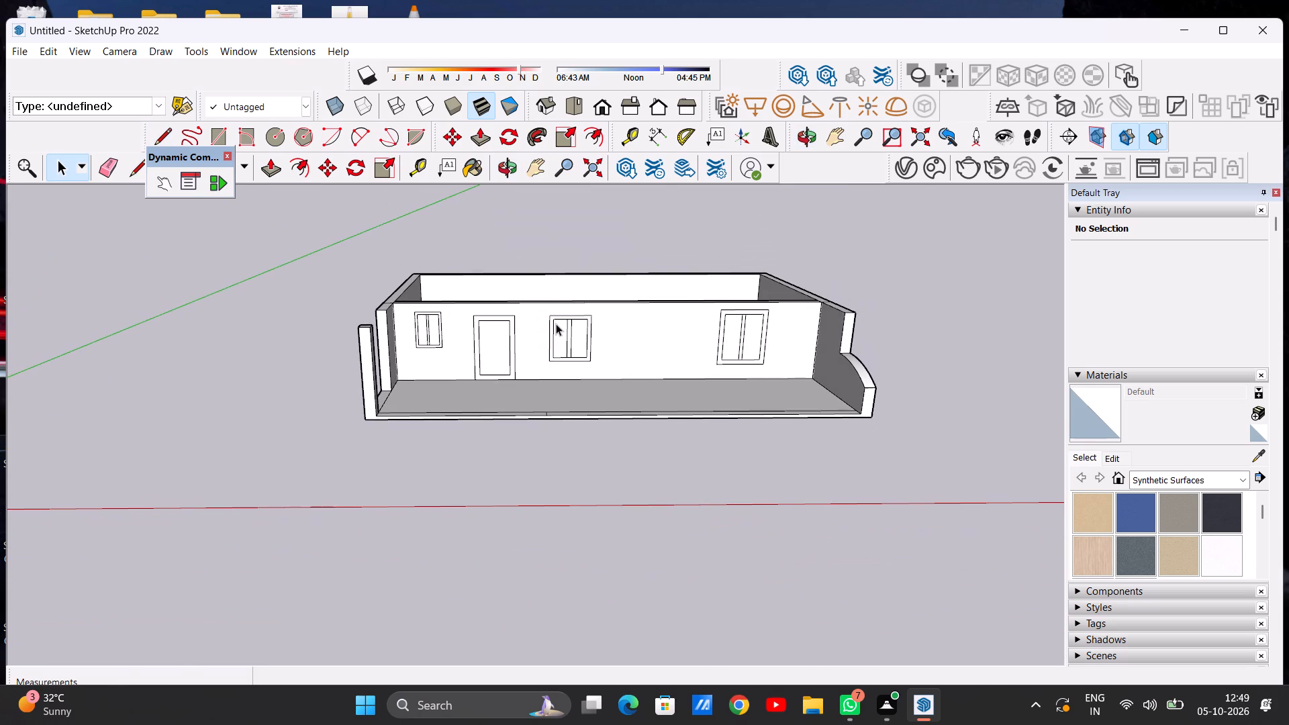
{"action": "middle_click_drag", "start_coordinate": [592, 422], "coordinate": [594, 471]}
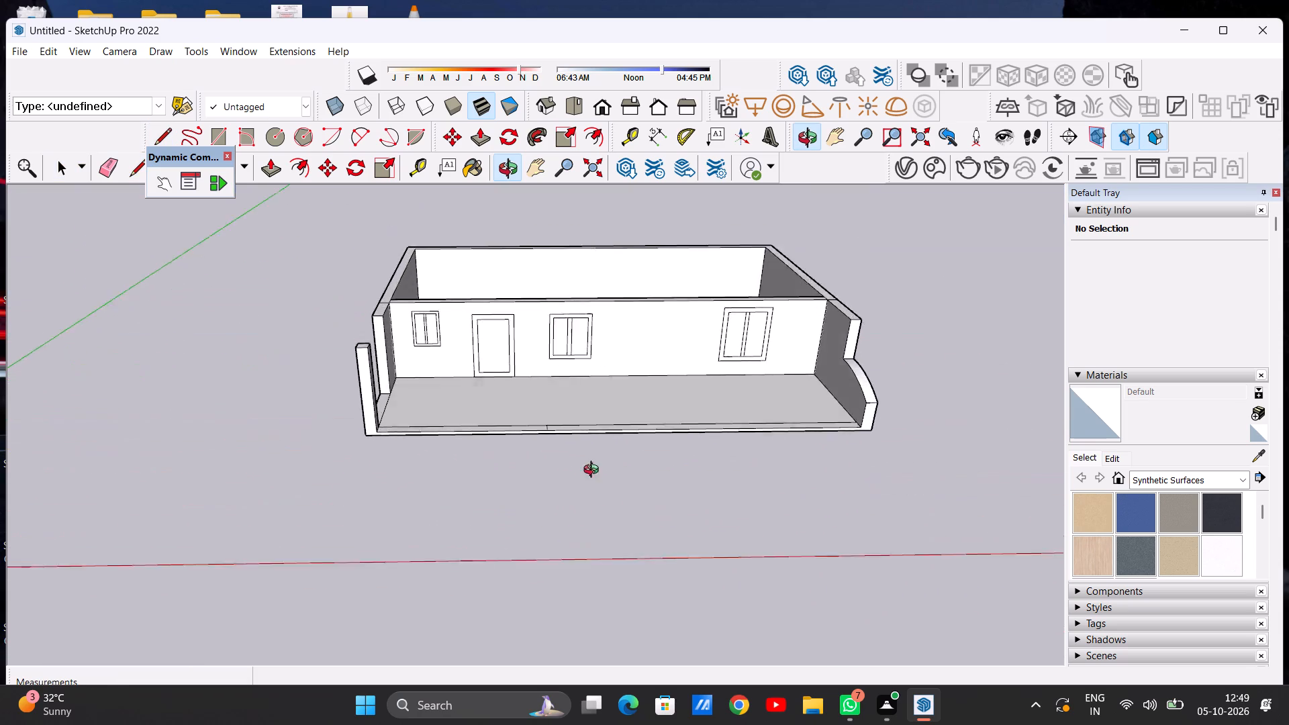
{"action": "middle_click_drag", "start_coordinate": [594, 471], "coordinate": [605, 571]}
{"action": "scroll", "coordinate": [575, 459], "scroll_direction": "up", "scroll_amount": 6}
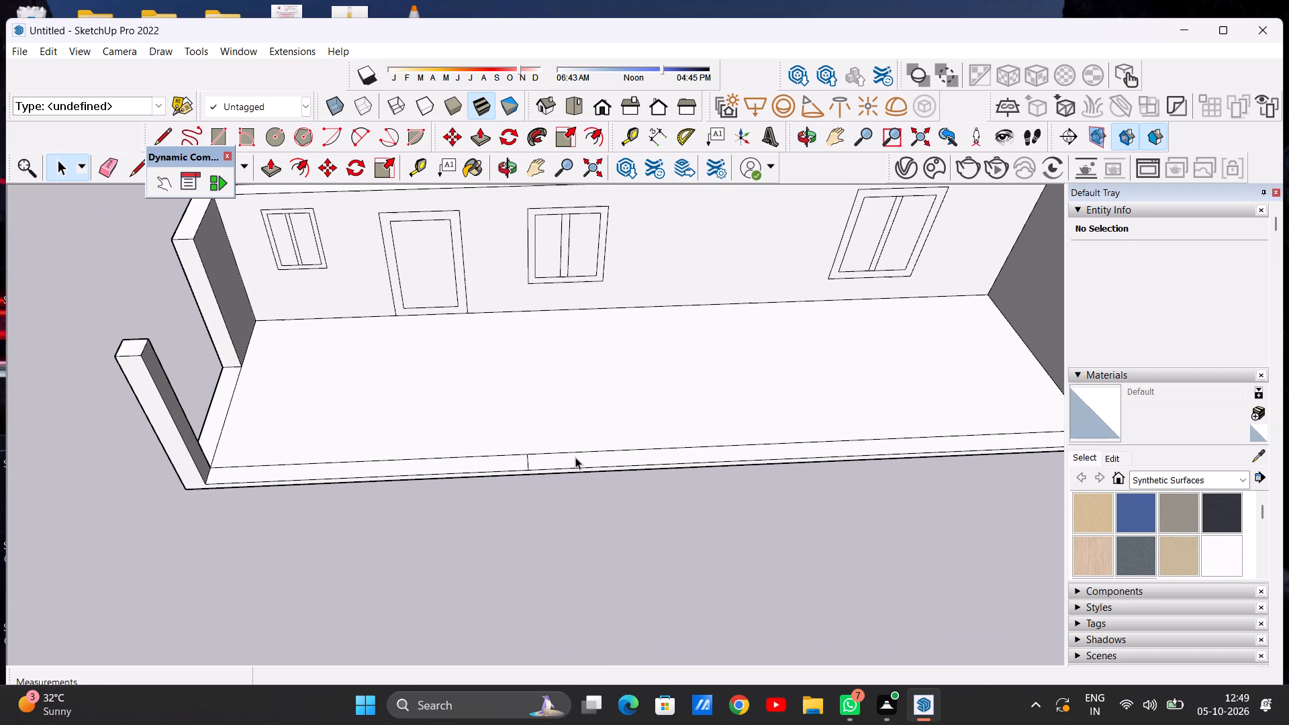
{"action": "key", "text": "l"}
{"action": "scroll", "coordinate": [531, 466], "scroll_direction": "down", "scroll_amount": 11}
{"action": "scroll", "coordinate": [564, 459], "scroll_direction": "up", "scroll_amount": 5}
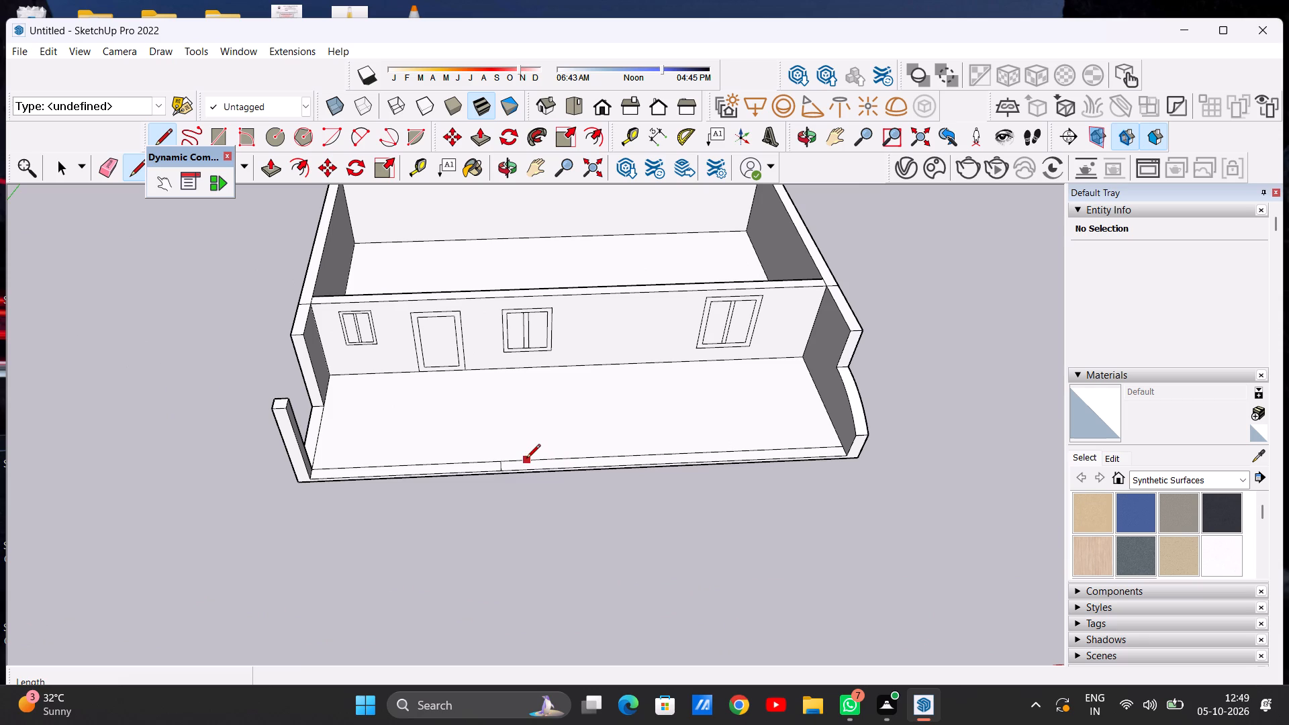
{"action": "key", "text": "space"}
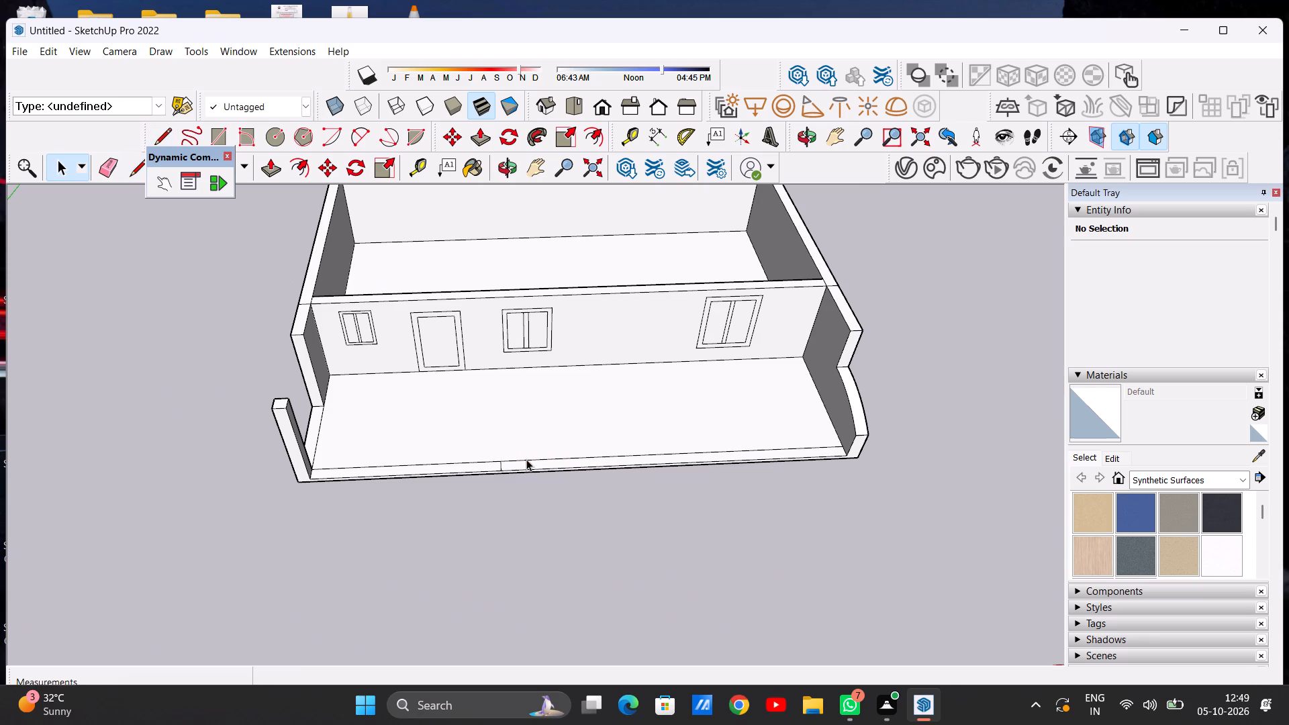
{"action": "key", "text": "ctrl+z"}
Draw two short lines about 2' 4 15/16" long across the front border strip, marking off a square in front of the middle window.
{"action": "scroll", "coordinate": [536, 454], "scroll_direction": "down", "scroll_amount": 1}
{"action": "scroll", "coordinate": [551, 449], "scroll_direction": "up", "scroll_amount": 2}
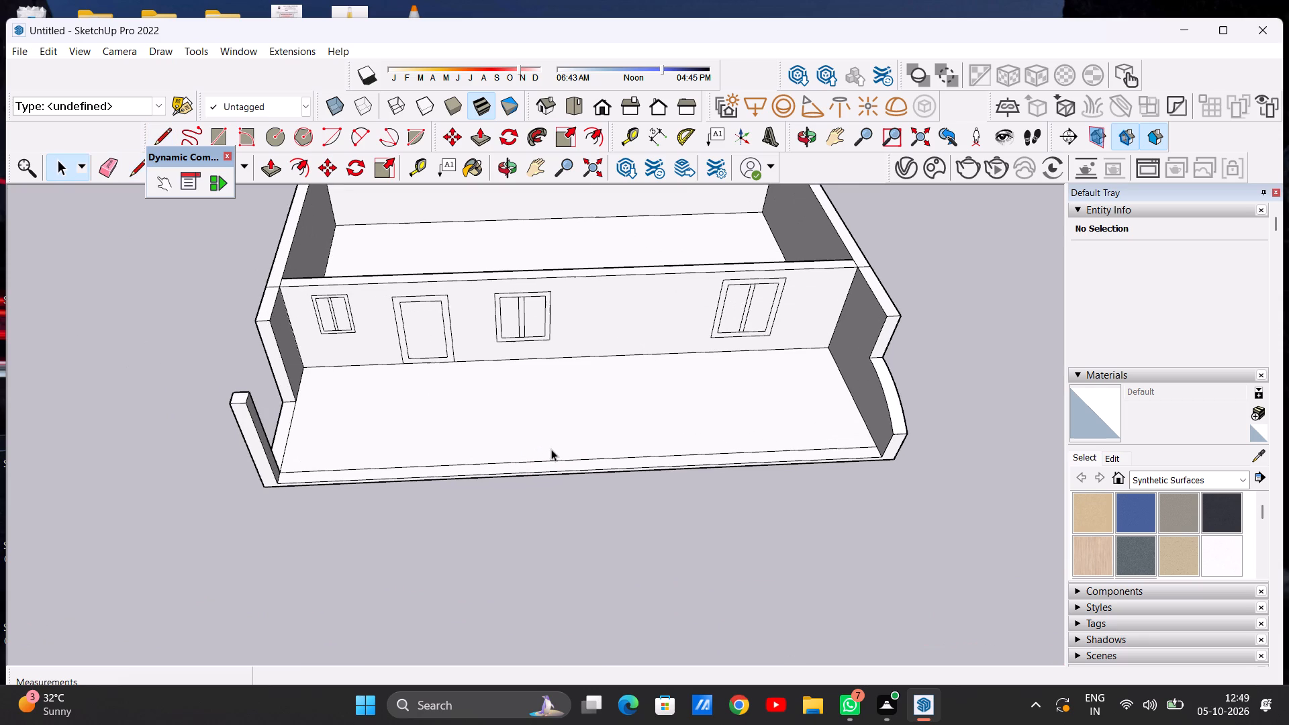
{"action": "key", "text": "l"}
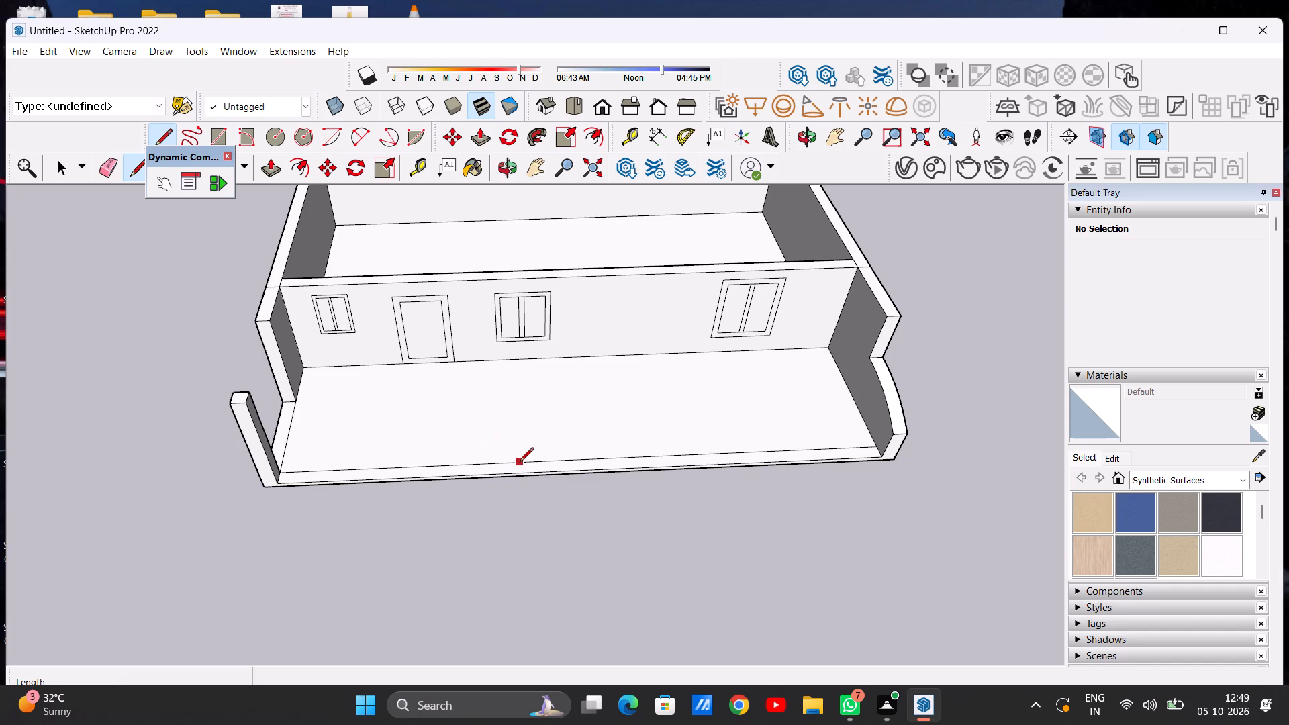
{"action": "left_click", "coordinate": [529, 463]}
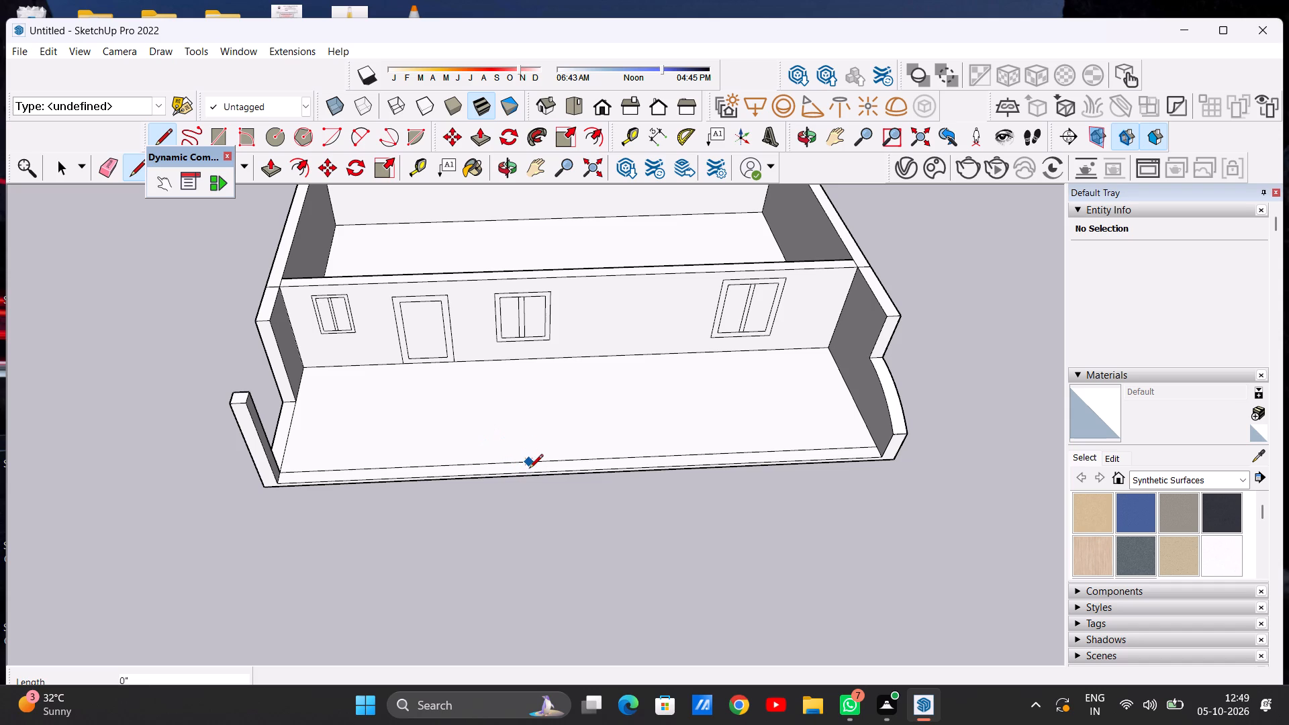
{"action": "left_click", "coordinate": [529, 473]}
{"action": "scroll", "coordinate": [545, 460], "scroll_direction": "up", "scroll_amount": 7}
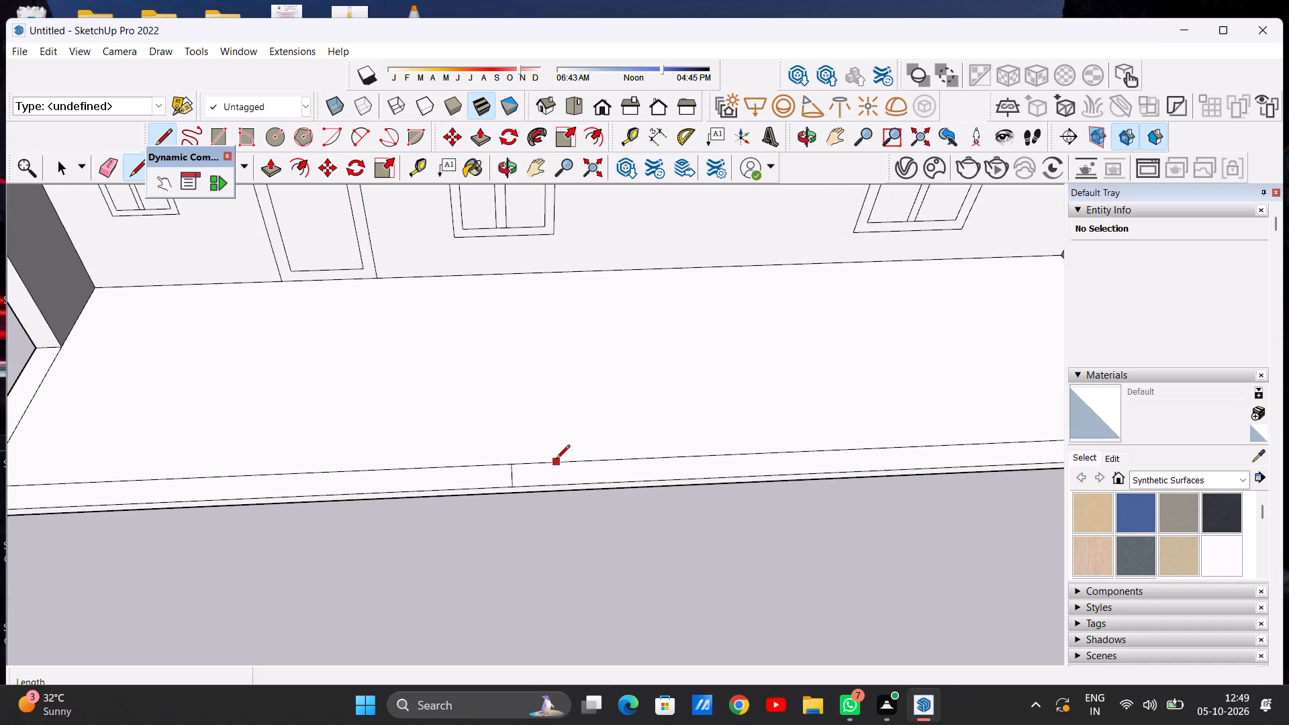
{"action": "left_click", "coordinate": [561, 463]}
{"action": "left_click", "coordinate": [565, 487]}
{"action": "key", "text": "space"}
Push/Pull the square in the front border strip up 19' 2 9/16" into a column, level with the corner column's top.
{"action": "scroll", "coordinate": [579, 542], "scroll_direction": "down", "scroll_amount": 11}
{"action": "scroll", "coordinate": [573, 453], "scroll_direction": "down", "scroll_amount": 4}
{"action": "middle_click_drag", "start_coordinate": [618, 553], "coordinate": [623, 489]}
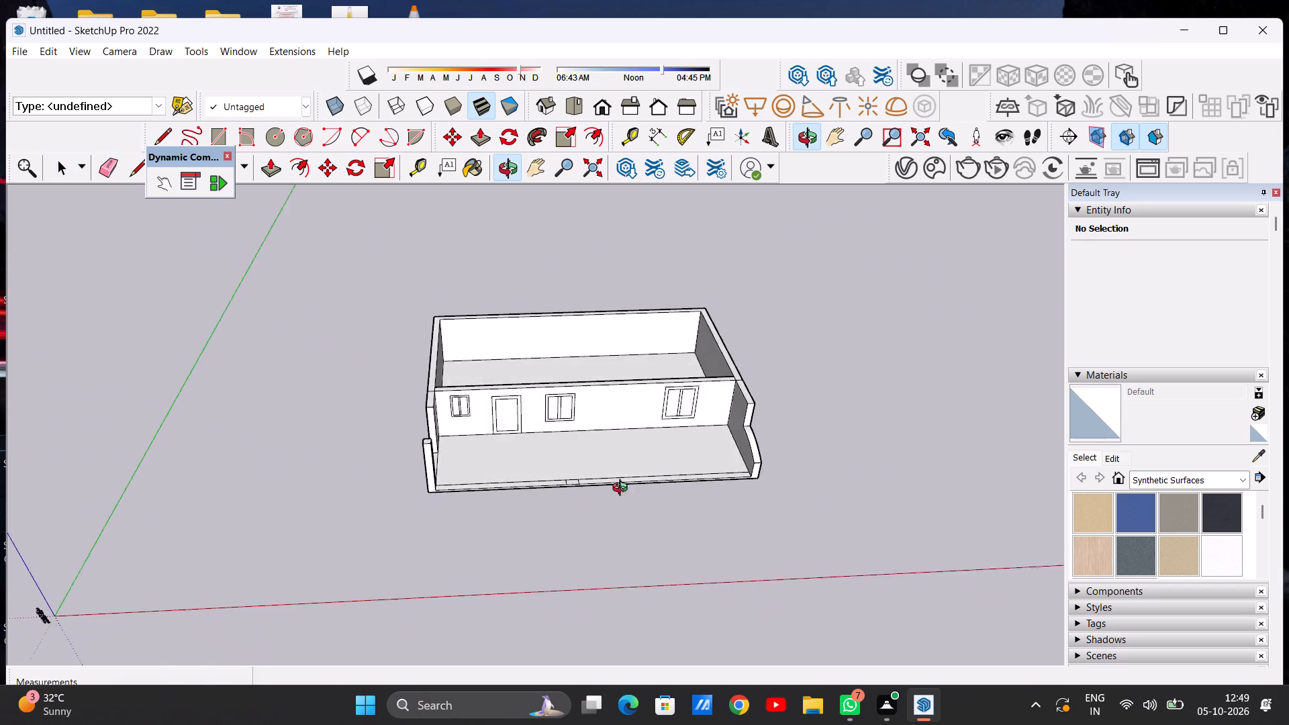
{"action": "middle_click_drag", "start_coordinate": [623, 489], "coordinate": [616, 584]}
{"action": "scroll", "coordinate": [573, 483], "scroll_direction": "up", "scroll_amount": 6}
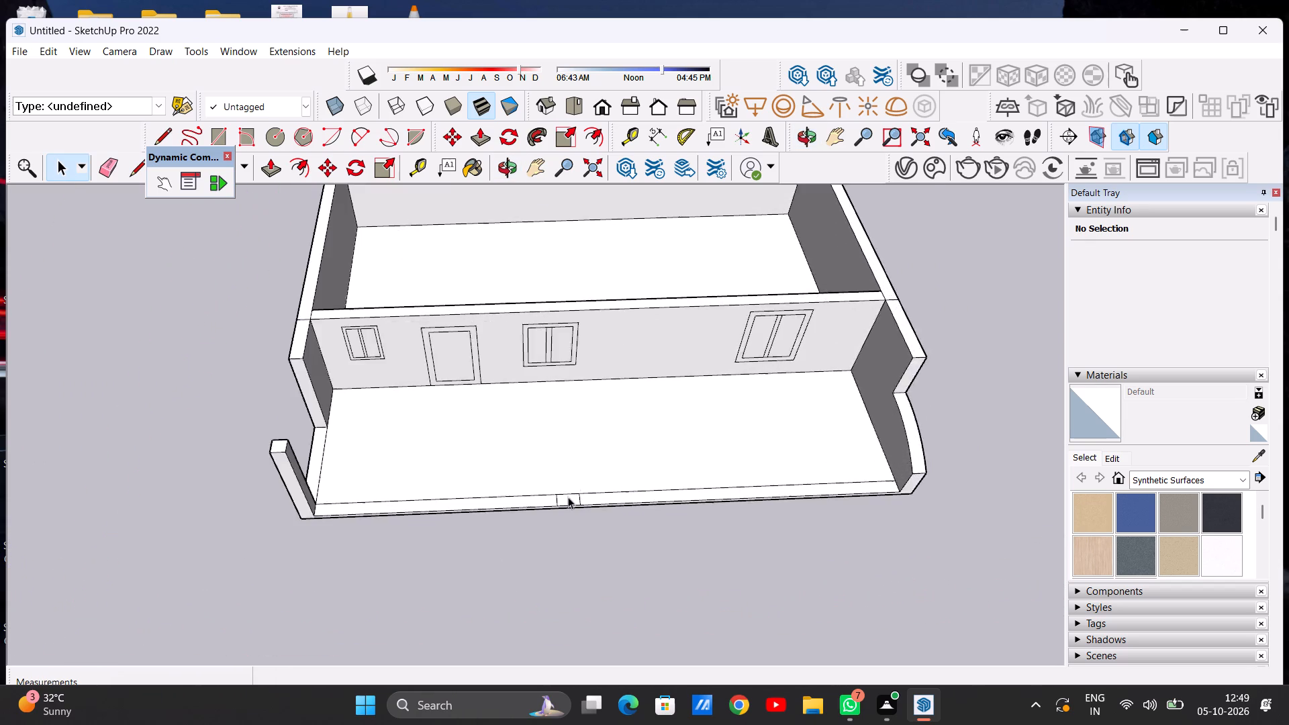
{"action": "scroll", "coordinate": [568, 497], "scroll_direction": "up", "scroll_amount": 8}
{"action": "key", "text": "p"}
{"action": "scroll", "coordinate": [573, 490], "scroll_direction": "up", "scroll_amount": 3}
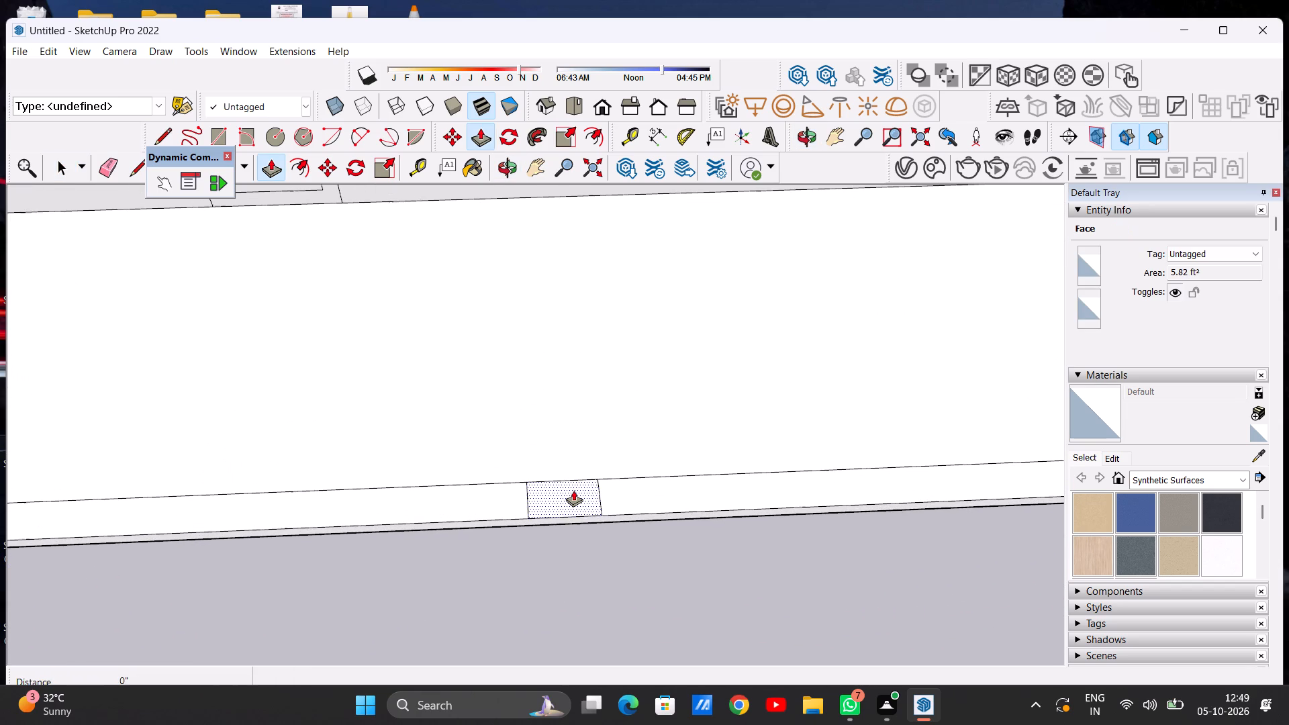
{"action": "left_click", "coordinate": [573, 490]}
{"action": "scroll", "coordinate": [609, 295], "scroll_direction": "down", "scroll_amount": 14}
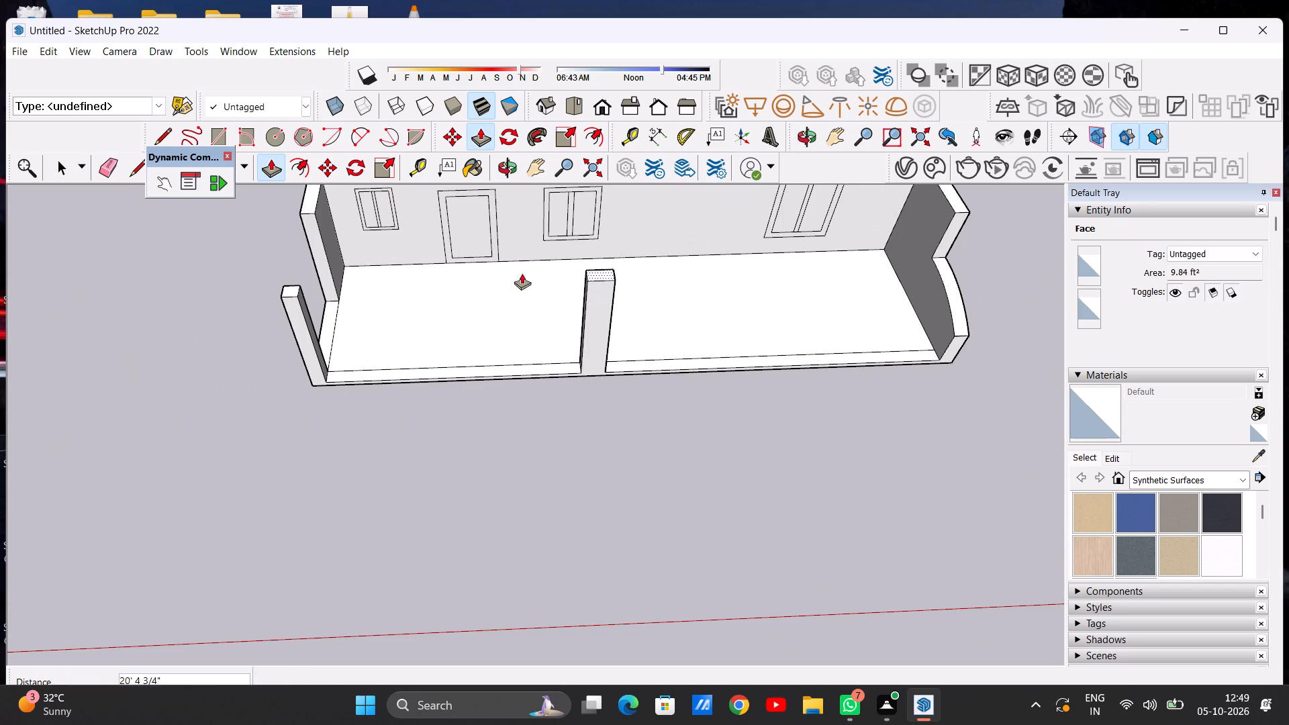
{"action": "left_click", "coordinate": [297, 291]}
{"action": "key", "text": "space"}
Examine both front columns against the building's walls from ground level and from above.
{"action": "scroll", "coordinate": [564, 420], "scroll_direction": "down", "scroll_amount": 7}
{"action": "middle_click_drag", "start_coordinate": [567, 427], "coordinate": [568, 407]}
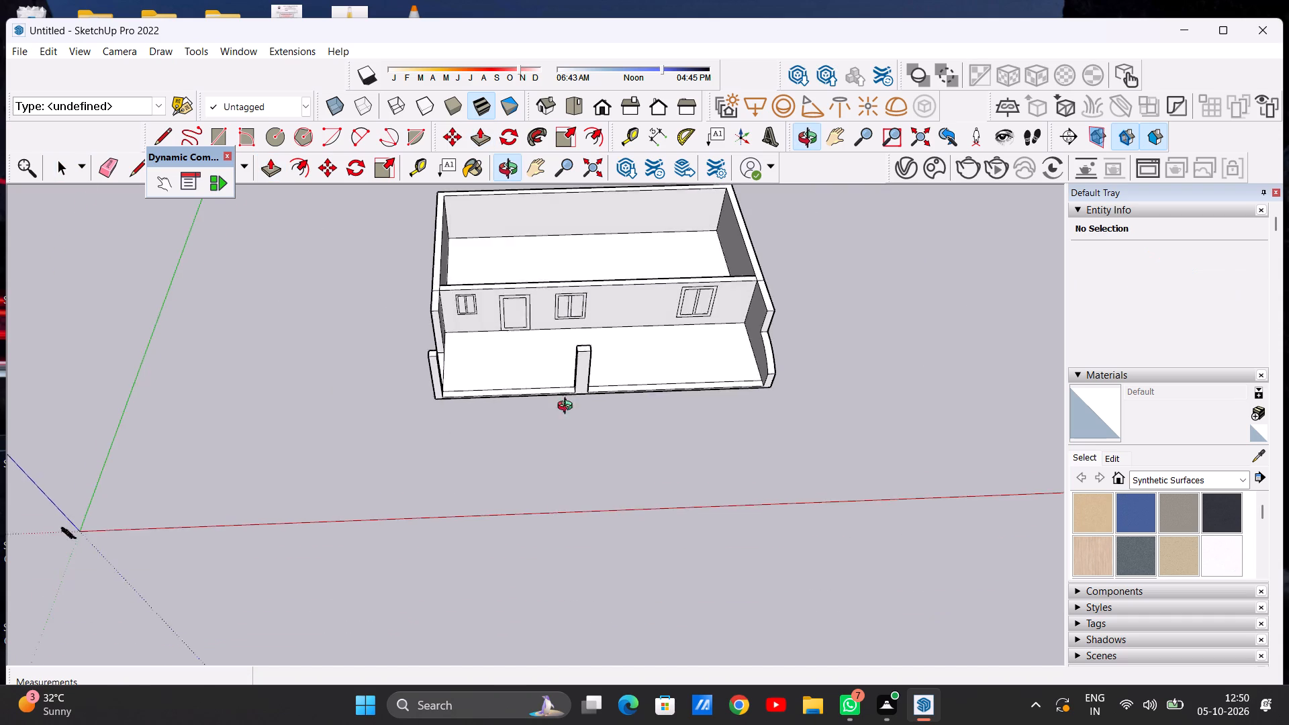
{"action": "middle_click_drag", "start_coordinate": [568, 407], "coordinate": [593, 233]}
{"action": "scroll", "coordinate": [563, 364], "scroll_direction": "up", "scroll_amount": 5}
{"action": "middle_click_drag", "start_coordinate": [578, 411], "coordinate": [537, 328]}
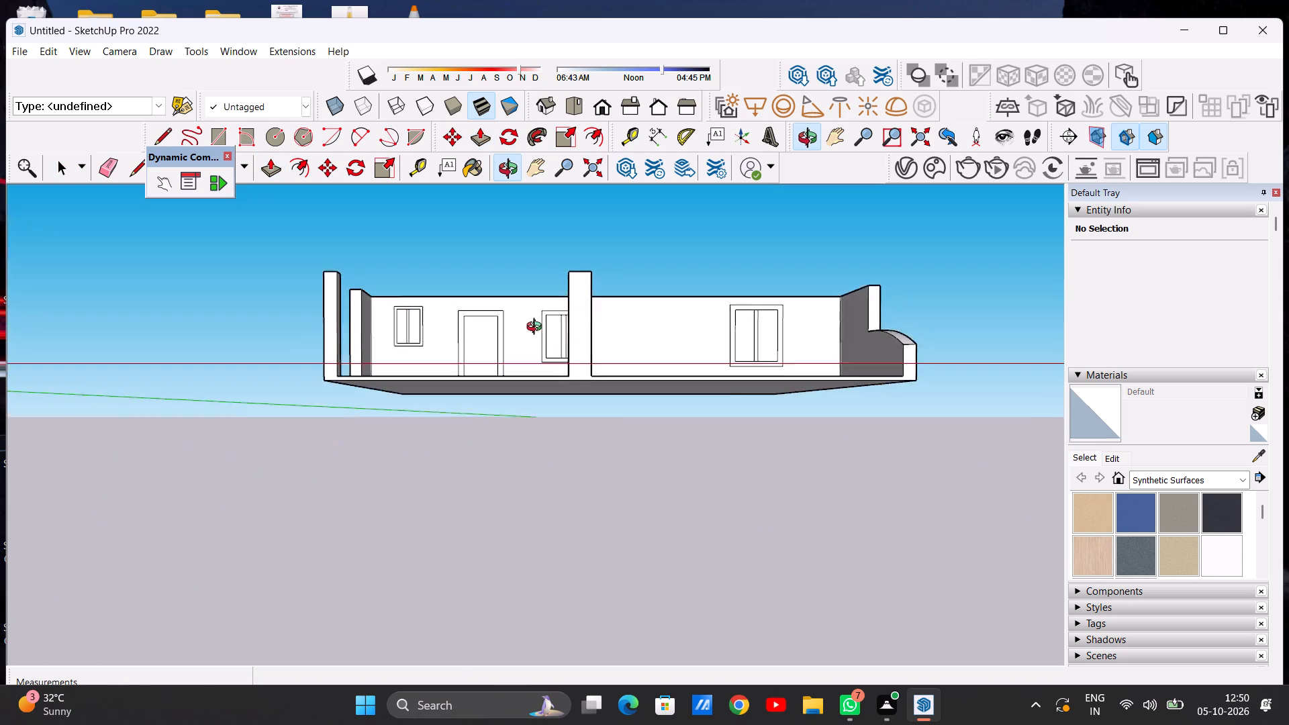
{"action": "middle_click_drag", "start_coordinate": [537, 328], "coordinate": [553, 537]}
{"action": "scroll", "coordinate": [536, 533], "scroll_direction": "down", "scroll_amount": 3}
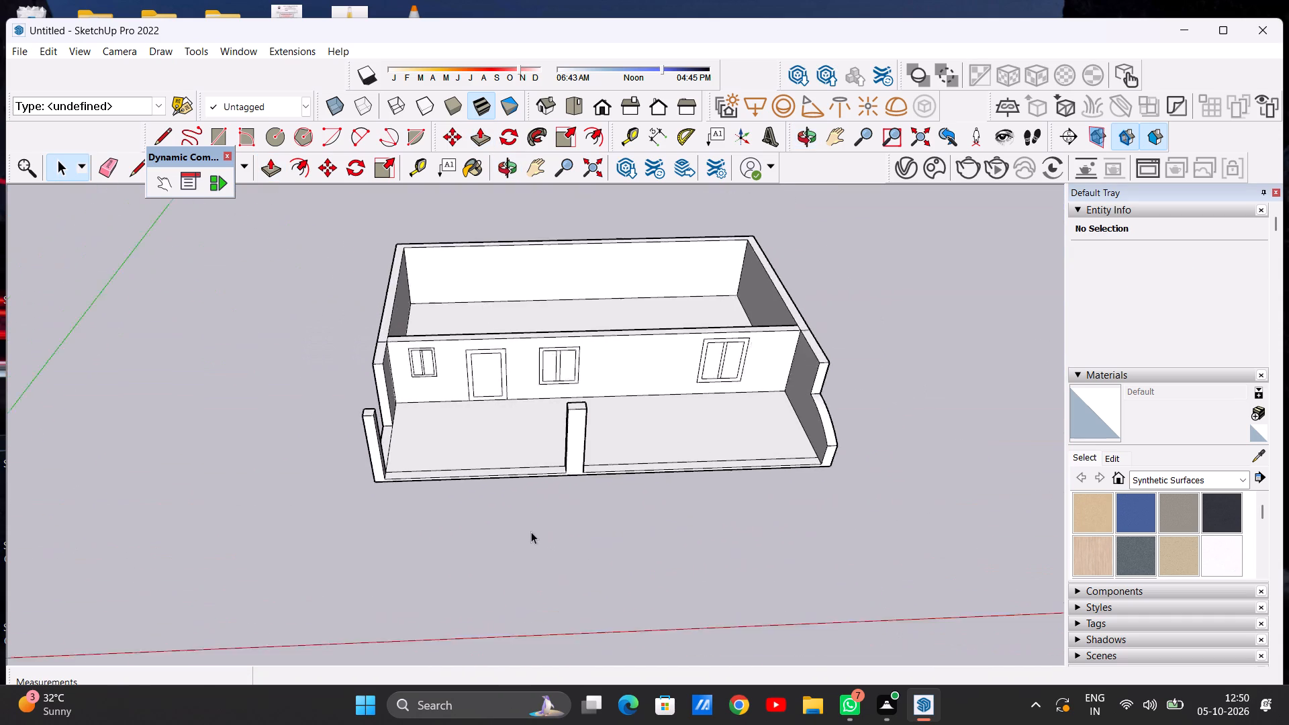
Examine the front border strip, the two front columns and the arched low wall from several angles.
{"action": "scroll", "coordinate": [531, 532], "scroll_direction": "down", "scroll_amount": 7}
{"action": "scroll", "coordinate": [676, 484], "scroll_direction": "up", "scroll_amount": 5}
{"action": "middle_click_drag", "start_coordinate": [635, 512], "coordinate": [634, 575]}
{"action": "scroll", "coordinate": [669, 477], "scroll_direction": "up", "scroll_amount": 6}
{"action": "middle_click_drag", "start_coordinate": [622, 493], "coordinate": [622, 545]}
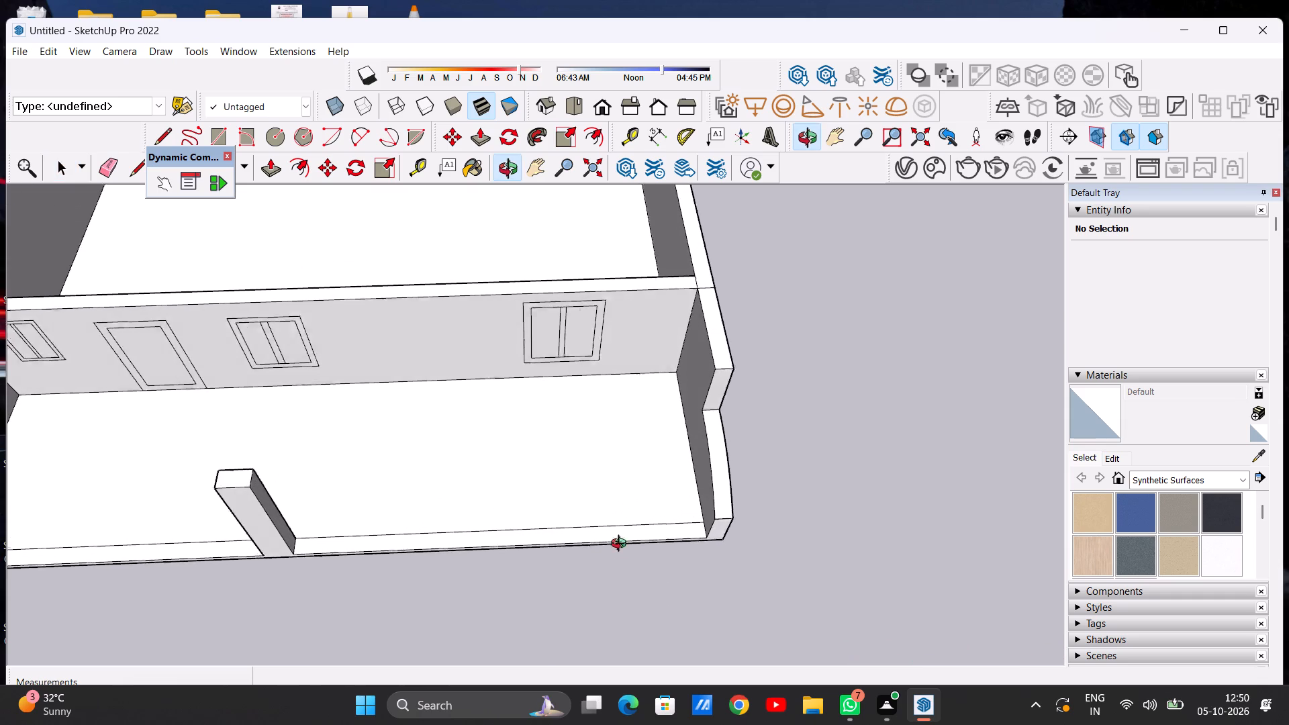
{"action": "middle_click_drag", "start_coordinate": [622, 545], "coordinate": [621, 563]}
{"action": "scroll", "coordinate": [624, 507], "scroll_direction": "down", "scroll_amount": 5}
{"action": "scroll", "coordinate": [627, 512], "scroll_direction": "up", "scroll_amount": 4}
{"action": "middle_click_drag", "start_coordinate": [642, 555], "coordinate": [651, 386]}
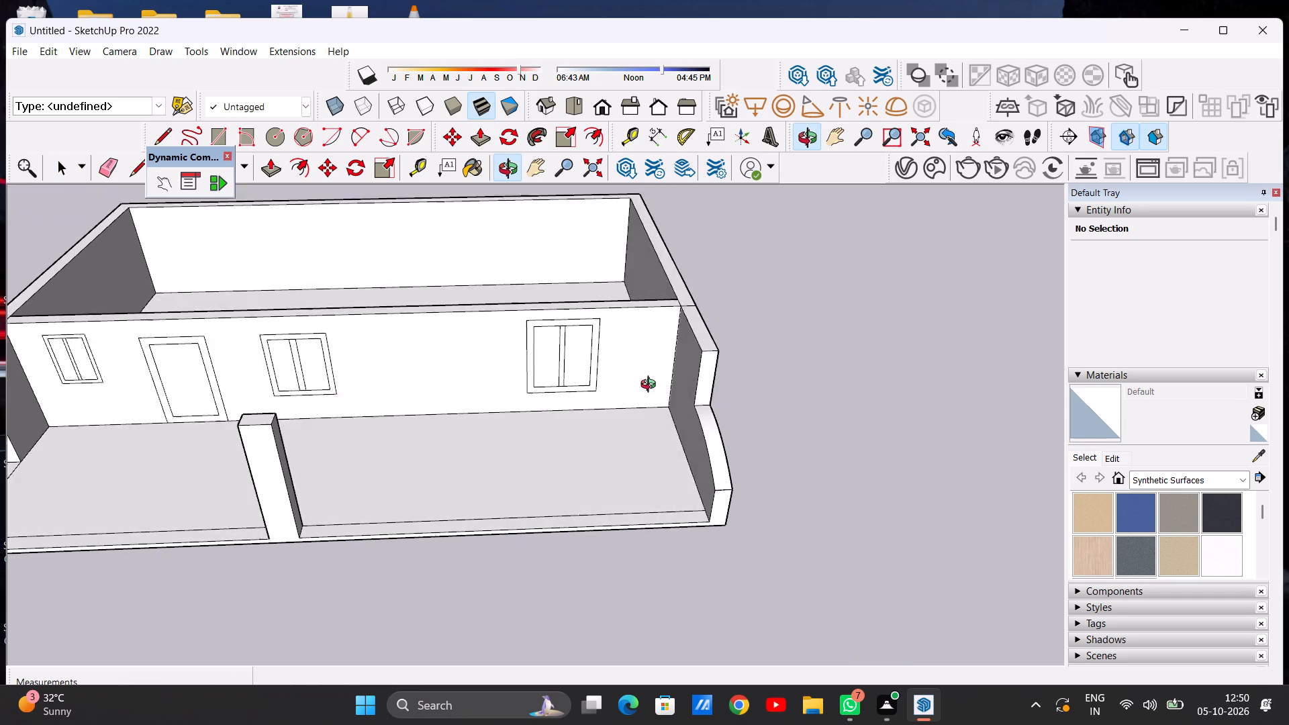
{"action": "middle_click_drag", "start_coordinate": [651, 386], "coordinate": [656, 382]}
{"action": "scroll", "coordinate": [665, 524], "scroll_direction": "down", "scroll_amount": 6}
{"action": "scroll", "coordinate": [490, 563], "scroll_direction": "up", "scroll_amount": 3}
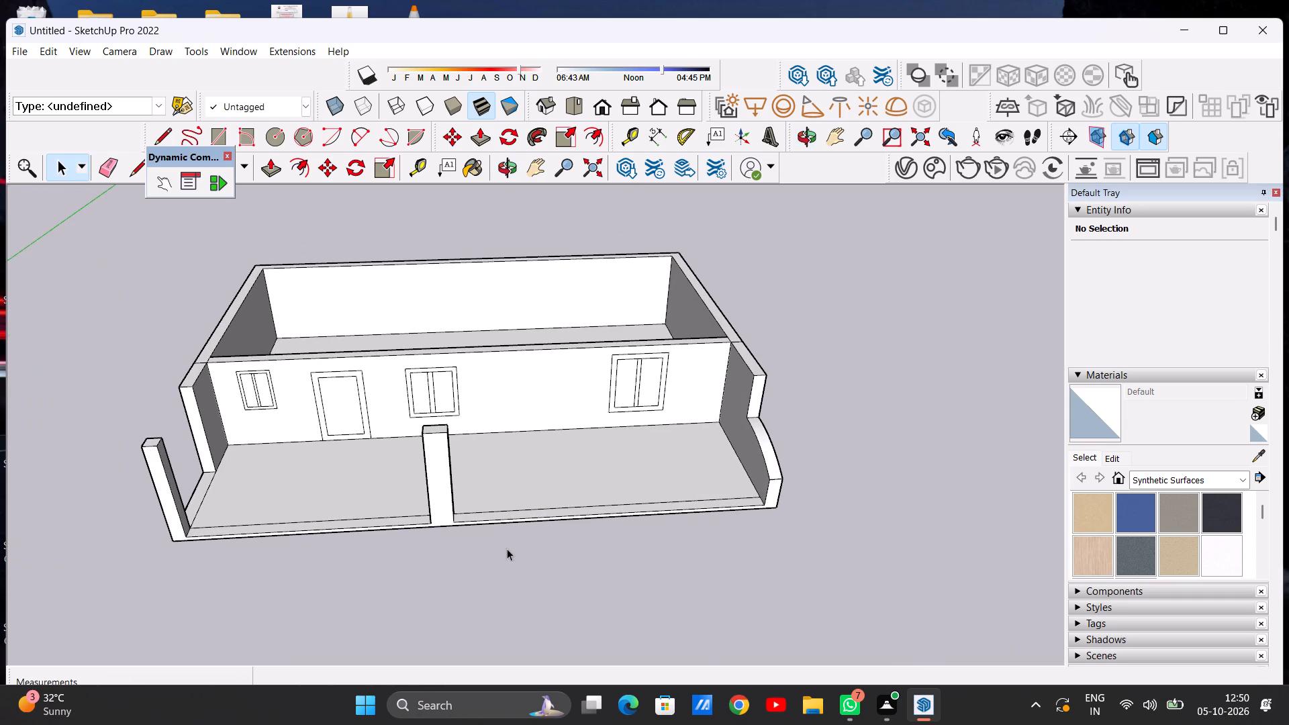
{"action": "middle_click_drag", "start_coordinate": [646, 544], "coordinate": [638, 607]}
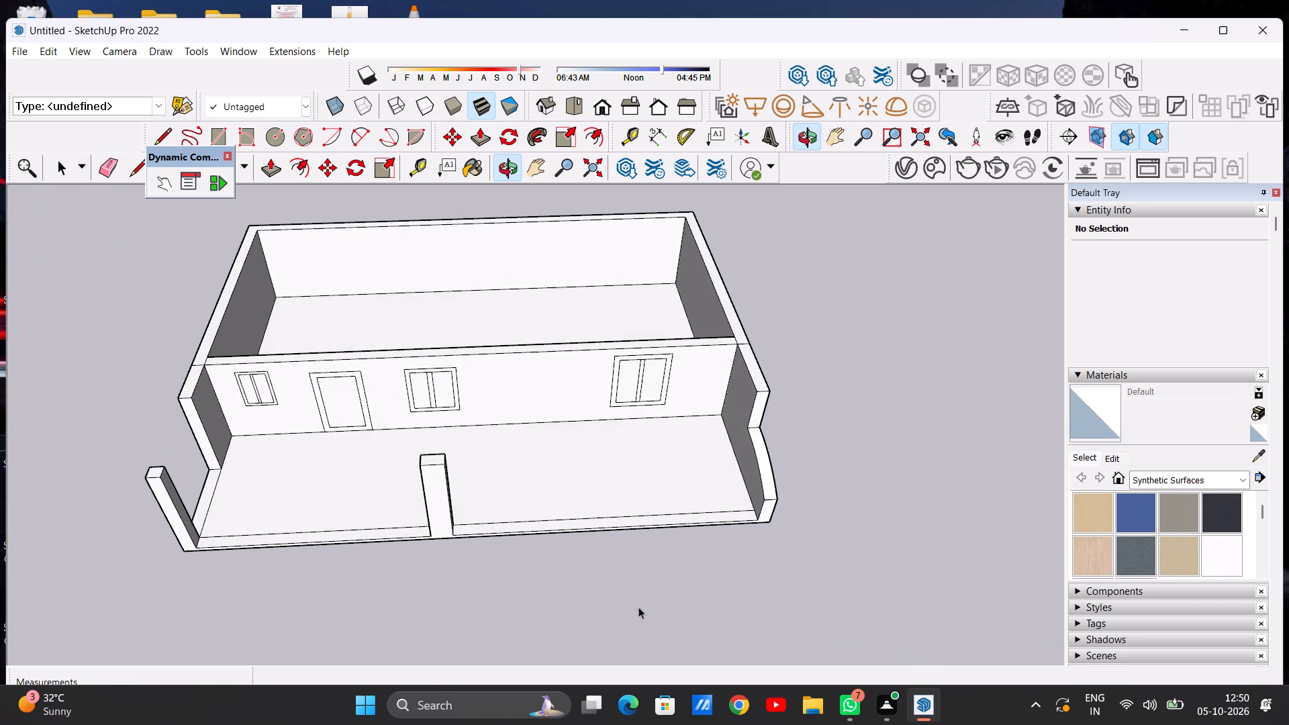
{"action": "scroll", "coordinate": [718, 528], "scroll_direction": "up", "scroll_amount": 6}
{"action": "scroll", "coordinate": [725, 512], "scroll_direction": "down", "scroll_amount": 6}
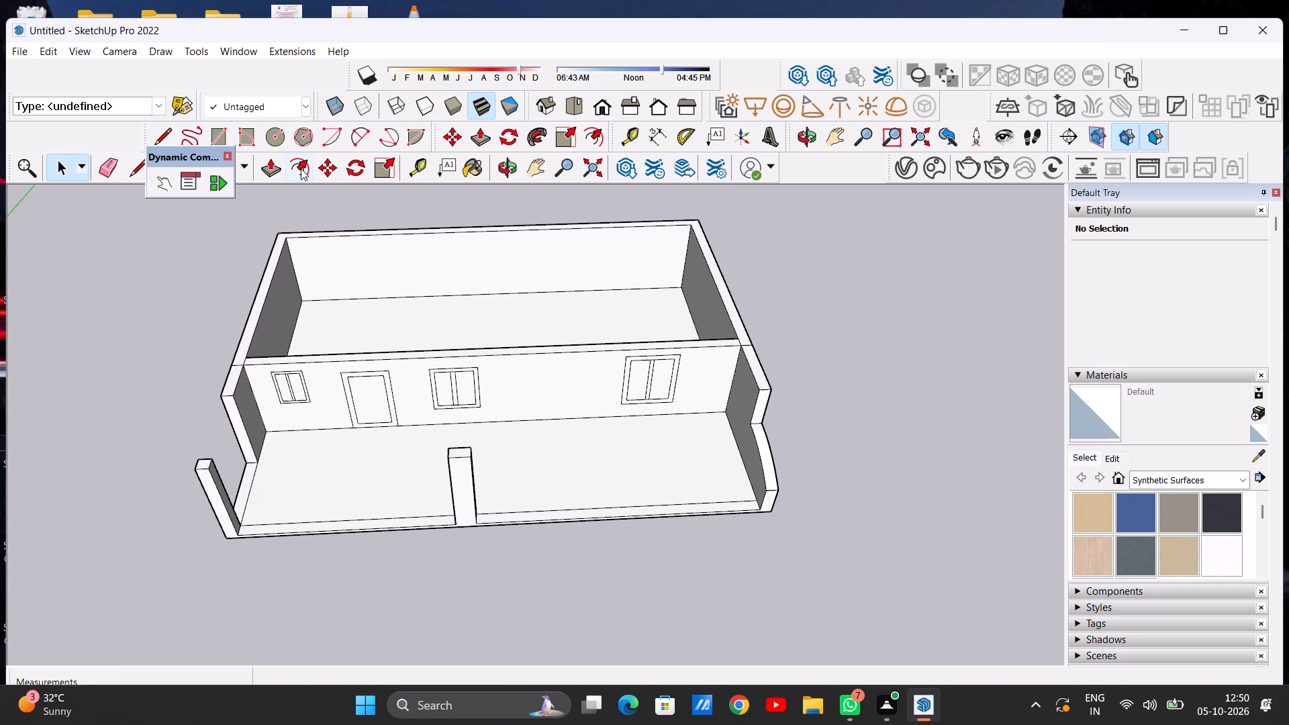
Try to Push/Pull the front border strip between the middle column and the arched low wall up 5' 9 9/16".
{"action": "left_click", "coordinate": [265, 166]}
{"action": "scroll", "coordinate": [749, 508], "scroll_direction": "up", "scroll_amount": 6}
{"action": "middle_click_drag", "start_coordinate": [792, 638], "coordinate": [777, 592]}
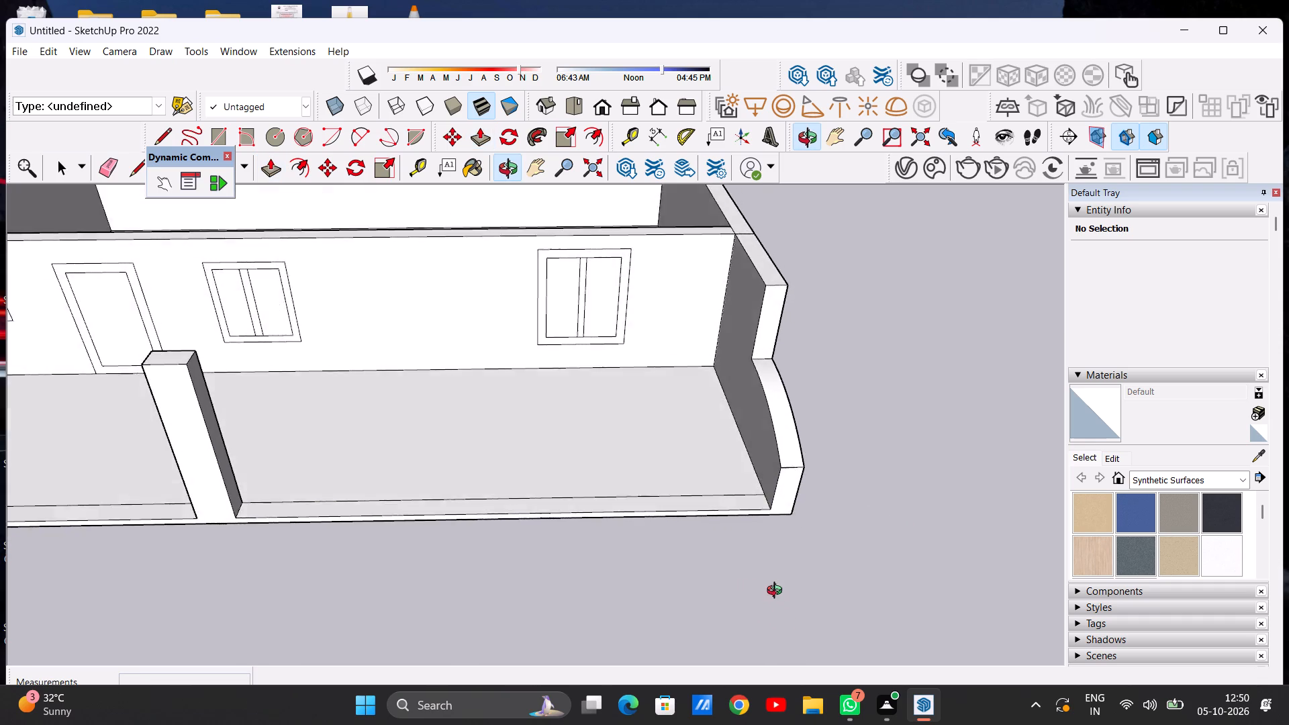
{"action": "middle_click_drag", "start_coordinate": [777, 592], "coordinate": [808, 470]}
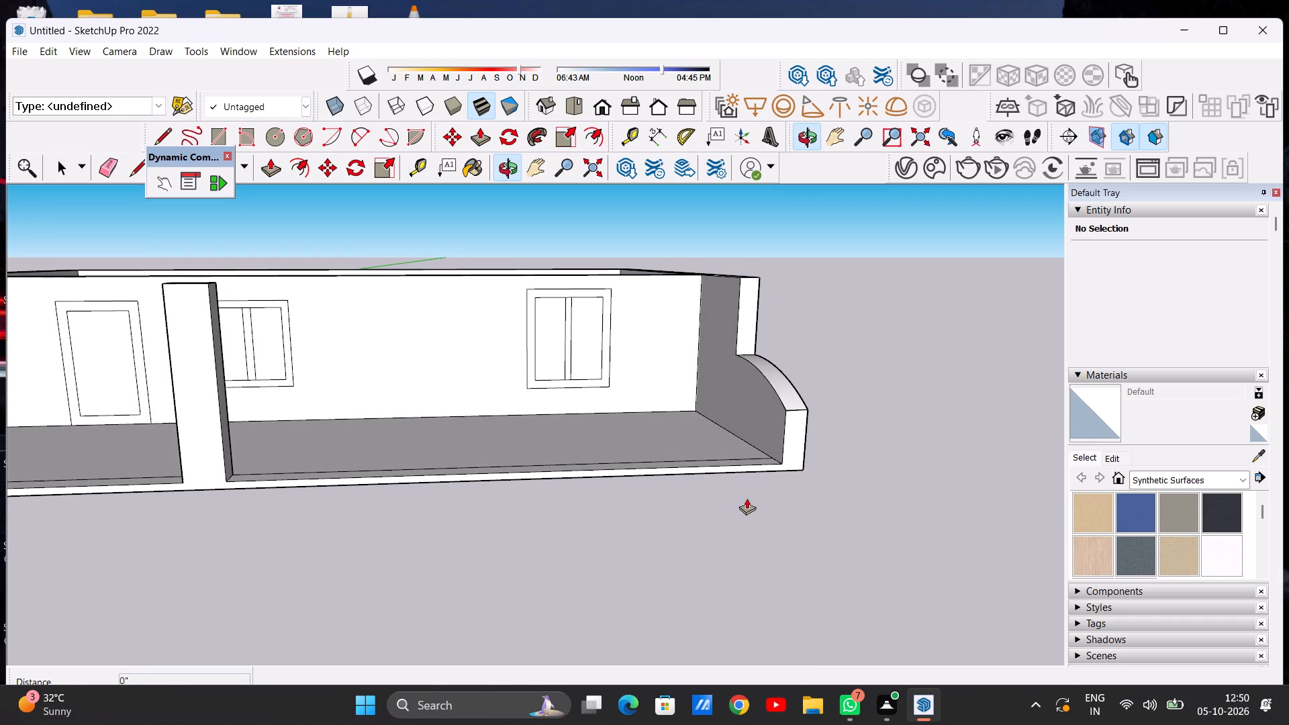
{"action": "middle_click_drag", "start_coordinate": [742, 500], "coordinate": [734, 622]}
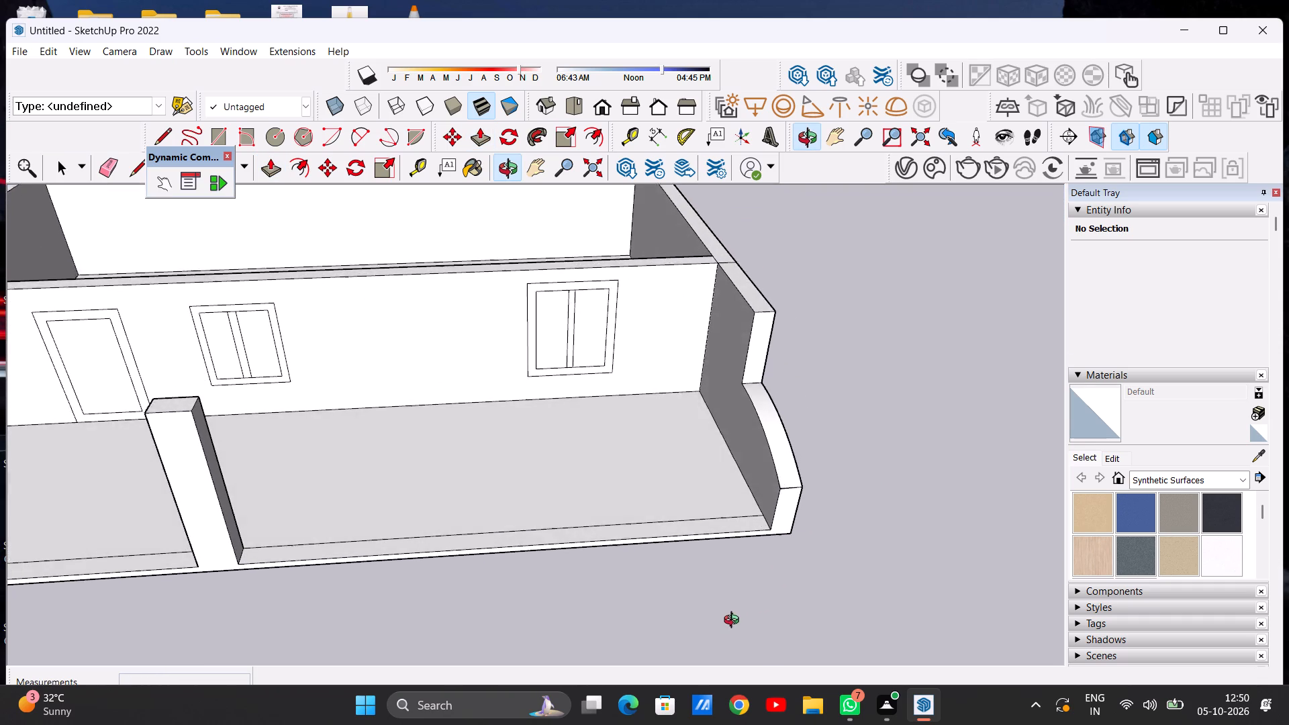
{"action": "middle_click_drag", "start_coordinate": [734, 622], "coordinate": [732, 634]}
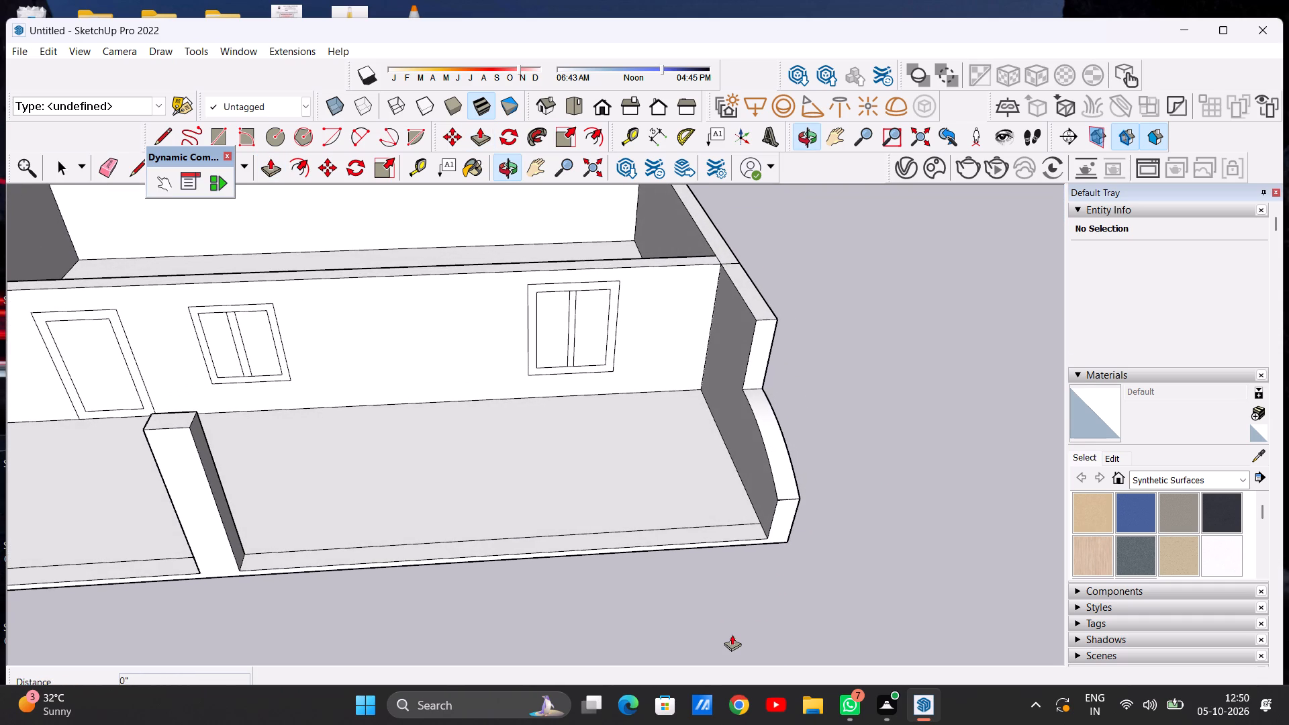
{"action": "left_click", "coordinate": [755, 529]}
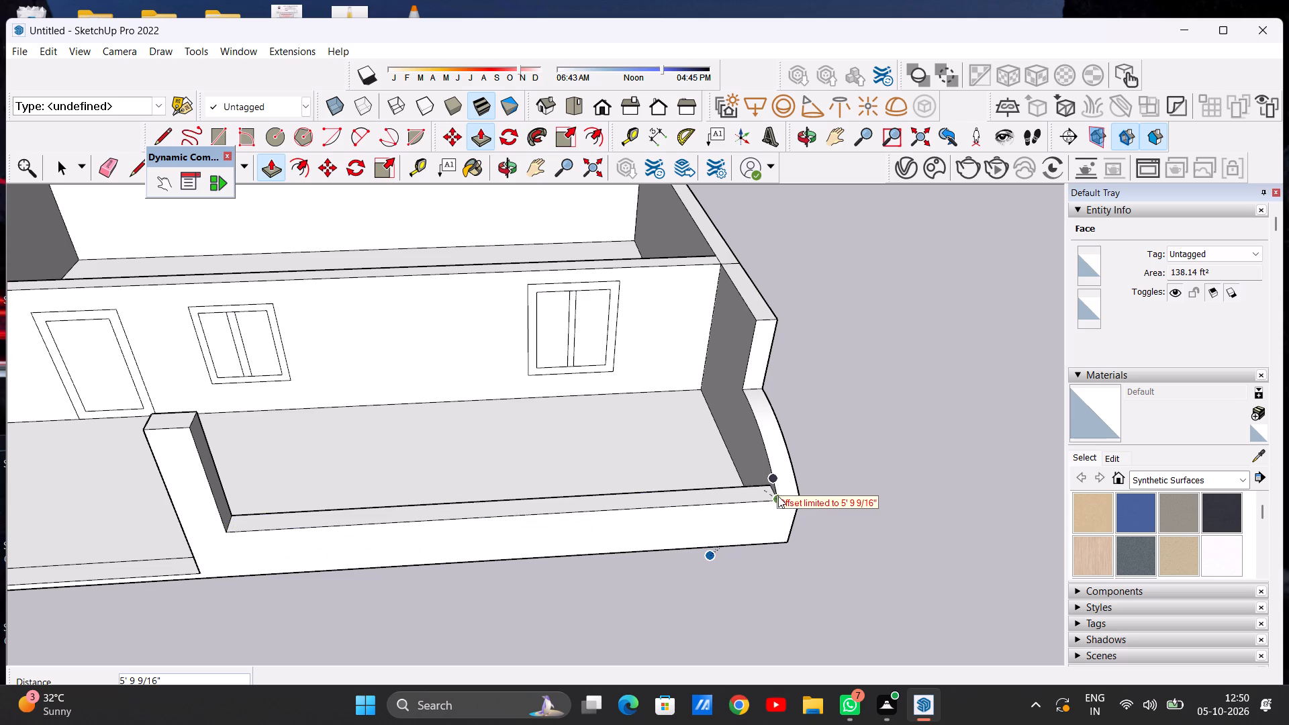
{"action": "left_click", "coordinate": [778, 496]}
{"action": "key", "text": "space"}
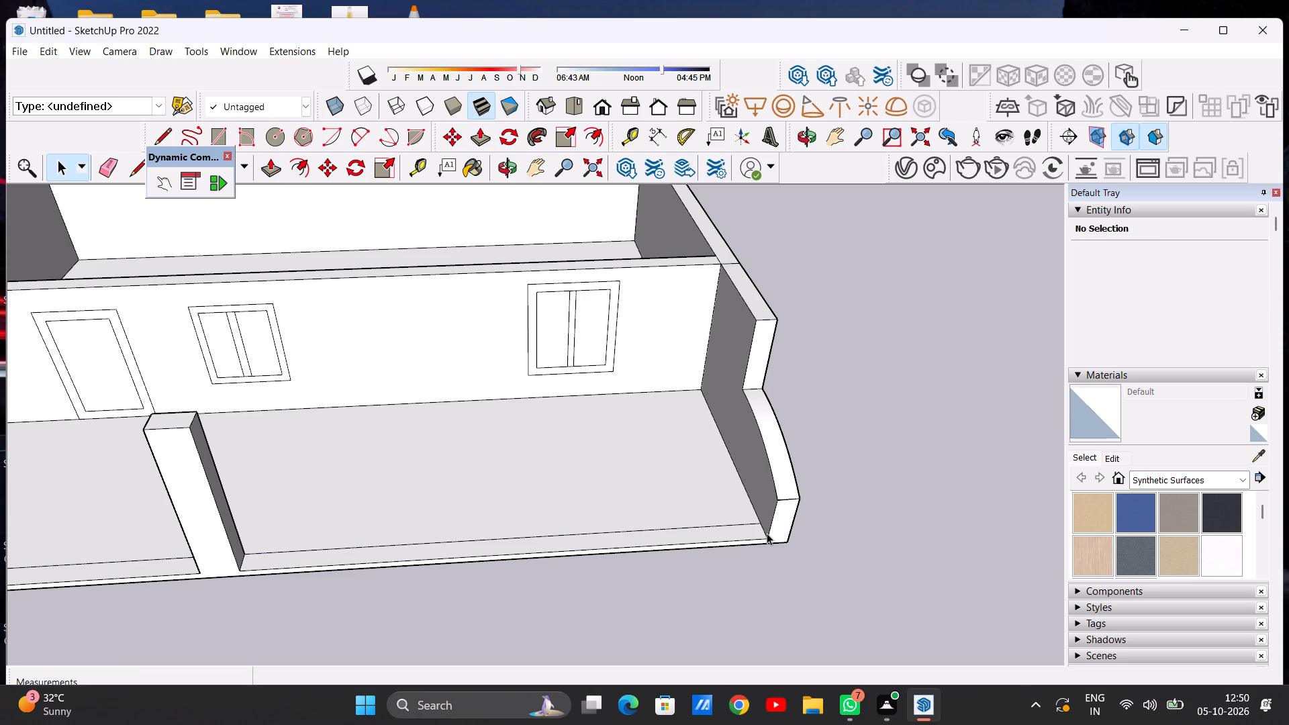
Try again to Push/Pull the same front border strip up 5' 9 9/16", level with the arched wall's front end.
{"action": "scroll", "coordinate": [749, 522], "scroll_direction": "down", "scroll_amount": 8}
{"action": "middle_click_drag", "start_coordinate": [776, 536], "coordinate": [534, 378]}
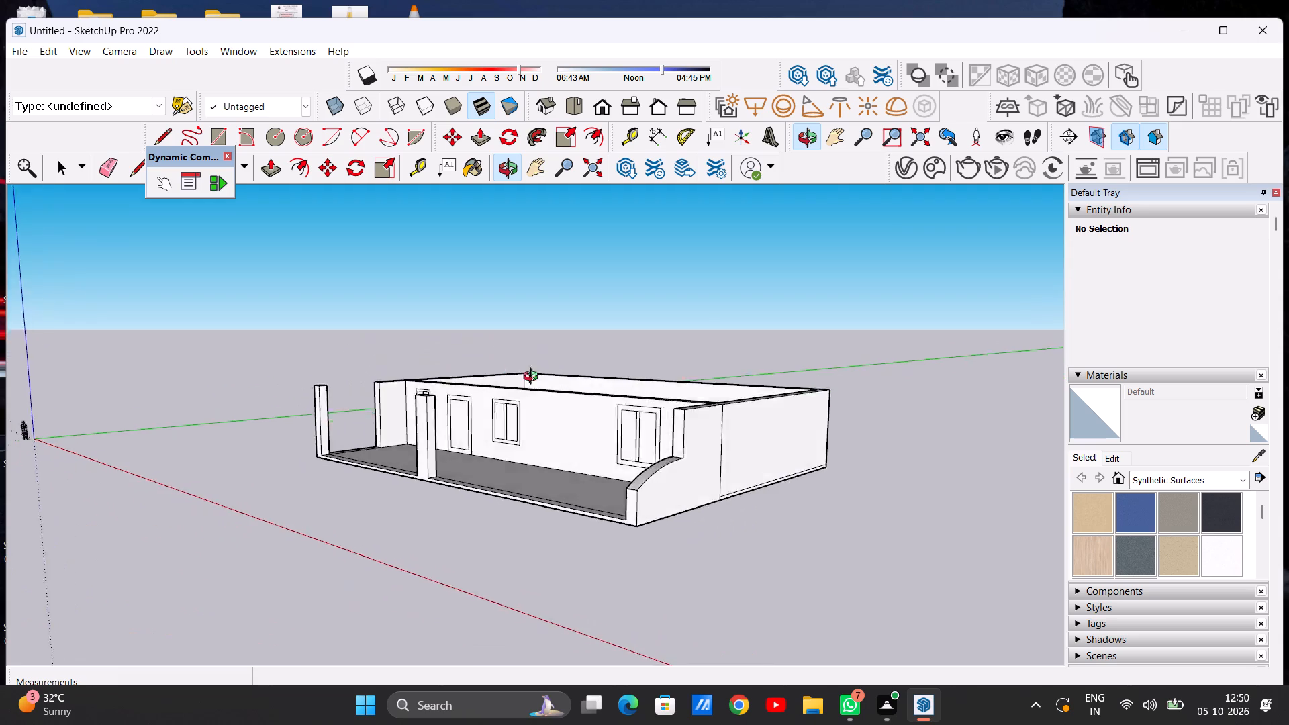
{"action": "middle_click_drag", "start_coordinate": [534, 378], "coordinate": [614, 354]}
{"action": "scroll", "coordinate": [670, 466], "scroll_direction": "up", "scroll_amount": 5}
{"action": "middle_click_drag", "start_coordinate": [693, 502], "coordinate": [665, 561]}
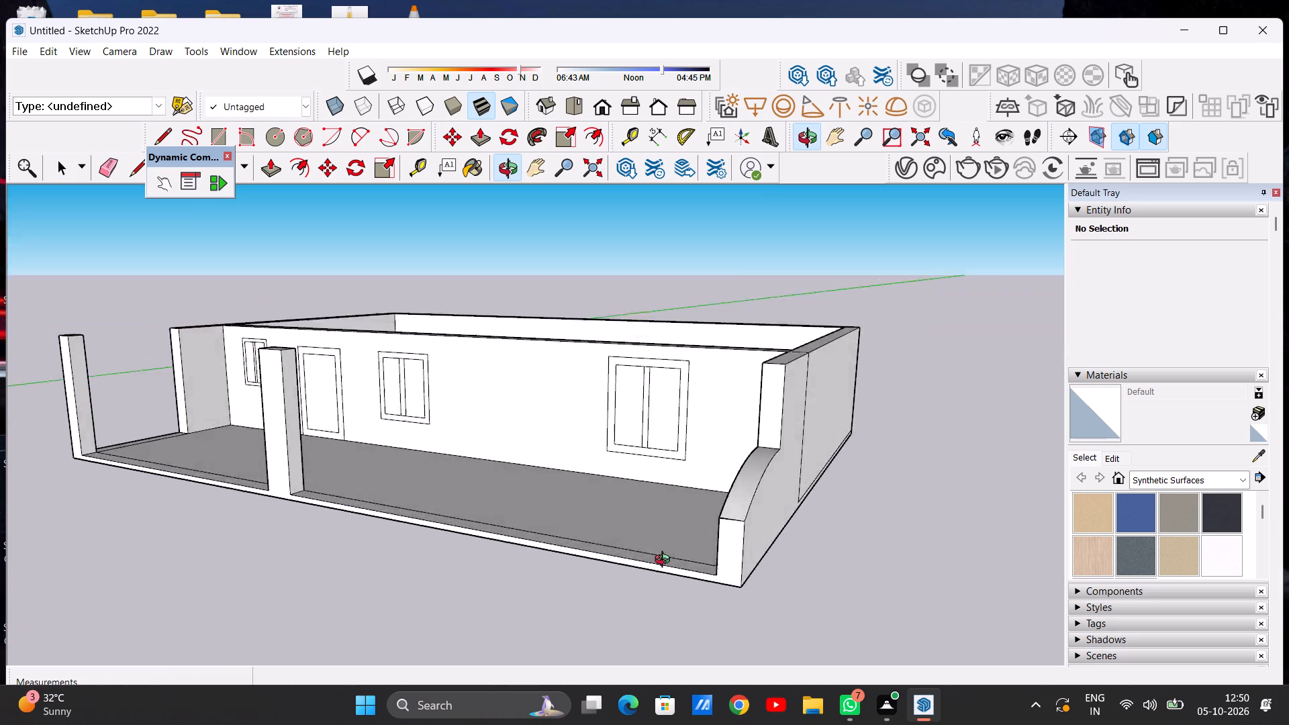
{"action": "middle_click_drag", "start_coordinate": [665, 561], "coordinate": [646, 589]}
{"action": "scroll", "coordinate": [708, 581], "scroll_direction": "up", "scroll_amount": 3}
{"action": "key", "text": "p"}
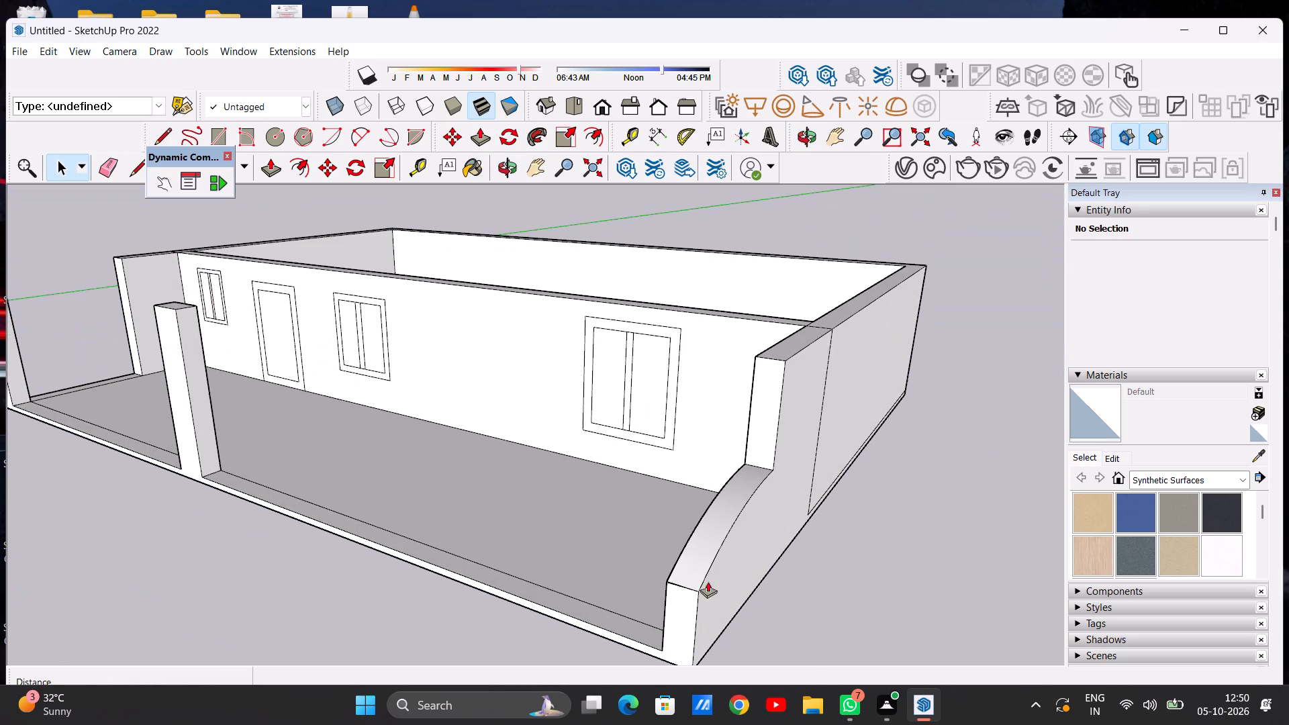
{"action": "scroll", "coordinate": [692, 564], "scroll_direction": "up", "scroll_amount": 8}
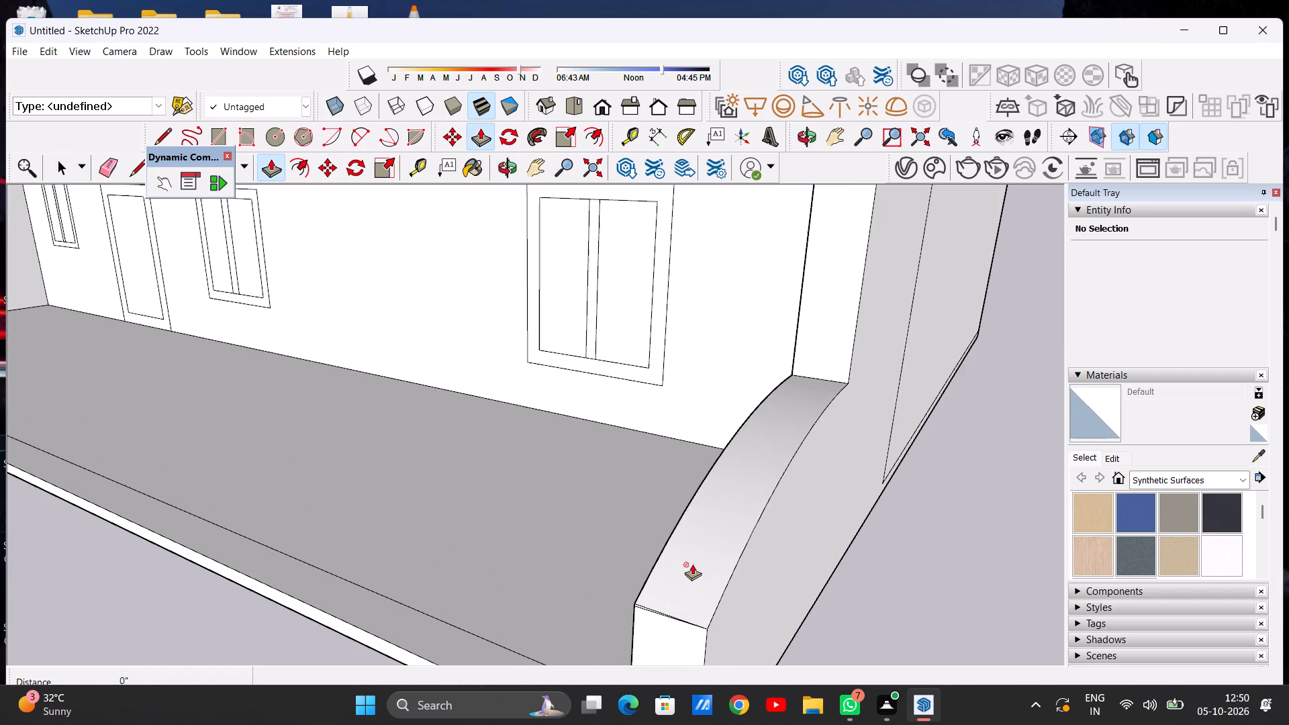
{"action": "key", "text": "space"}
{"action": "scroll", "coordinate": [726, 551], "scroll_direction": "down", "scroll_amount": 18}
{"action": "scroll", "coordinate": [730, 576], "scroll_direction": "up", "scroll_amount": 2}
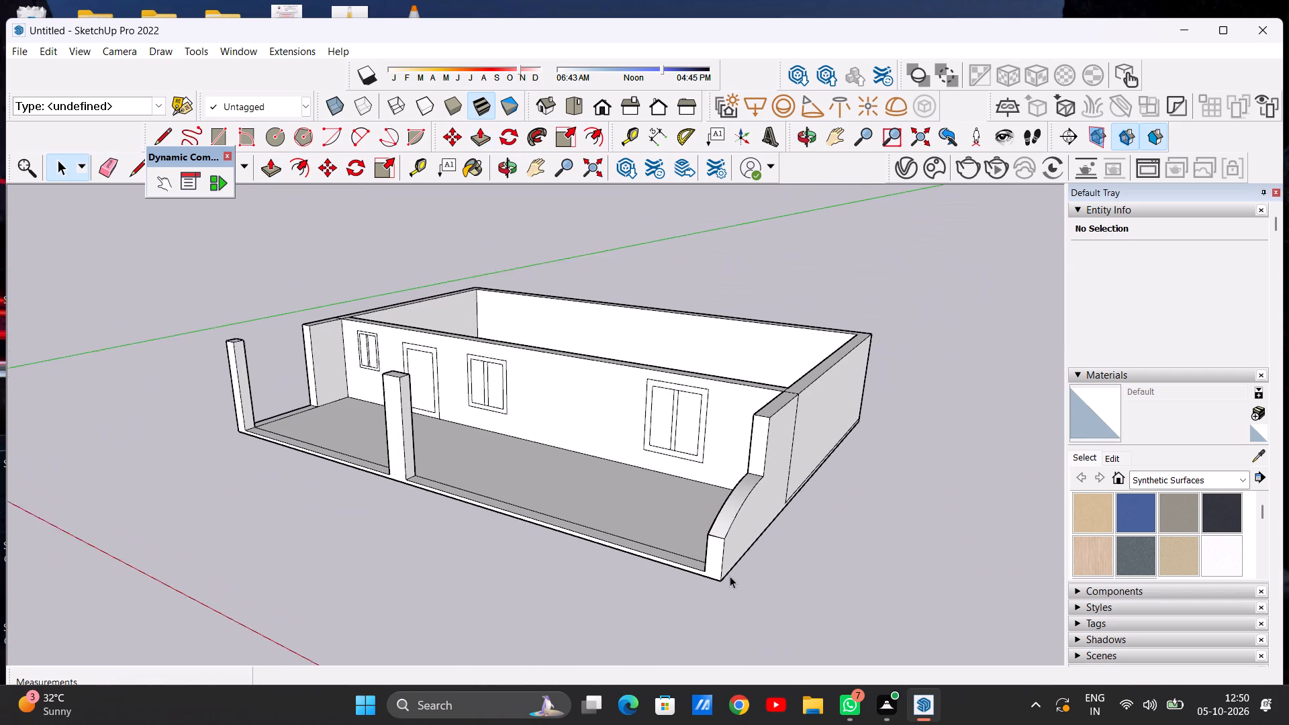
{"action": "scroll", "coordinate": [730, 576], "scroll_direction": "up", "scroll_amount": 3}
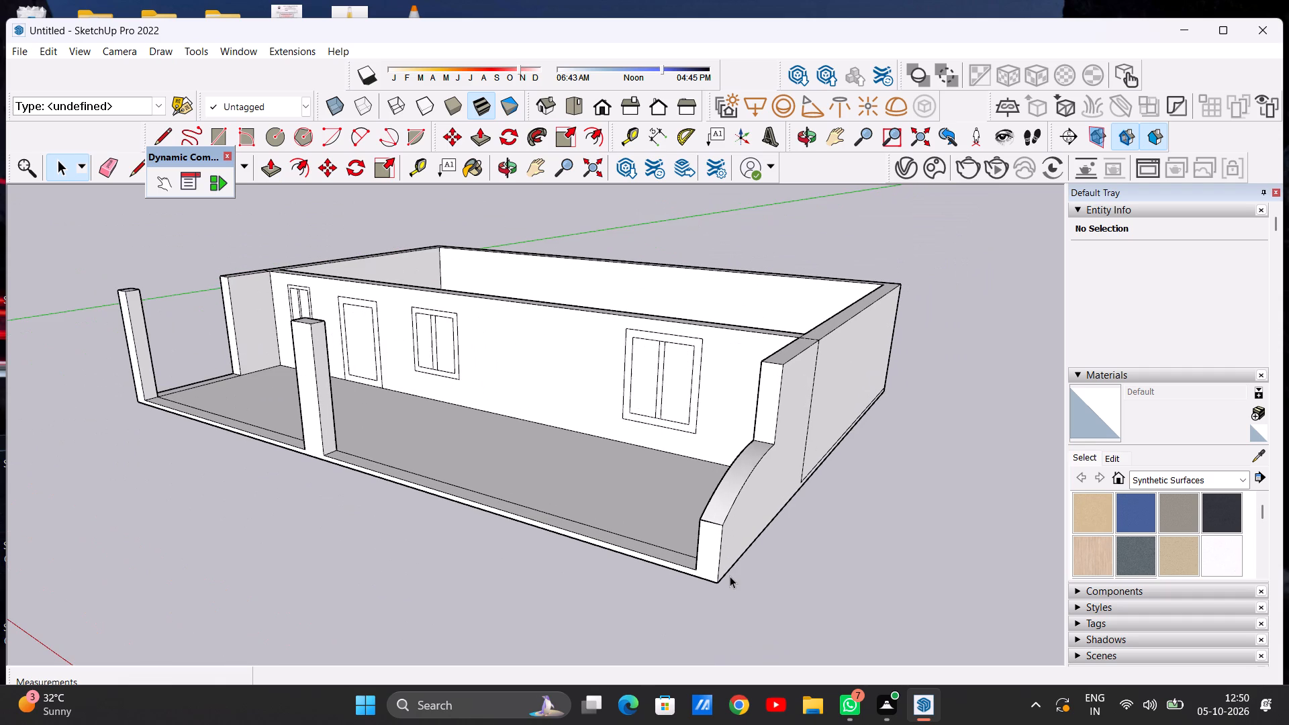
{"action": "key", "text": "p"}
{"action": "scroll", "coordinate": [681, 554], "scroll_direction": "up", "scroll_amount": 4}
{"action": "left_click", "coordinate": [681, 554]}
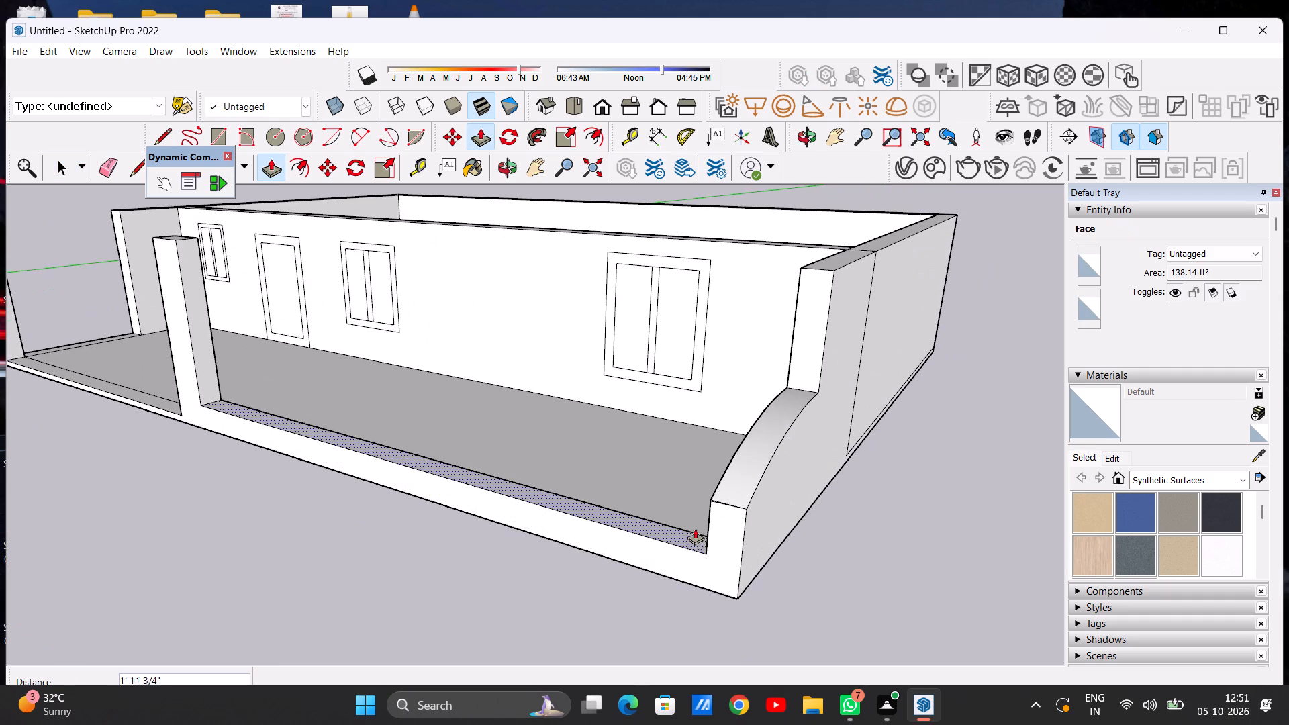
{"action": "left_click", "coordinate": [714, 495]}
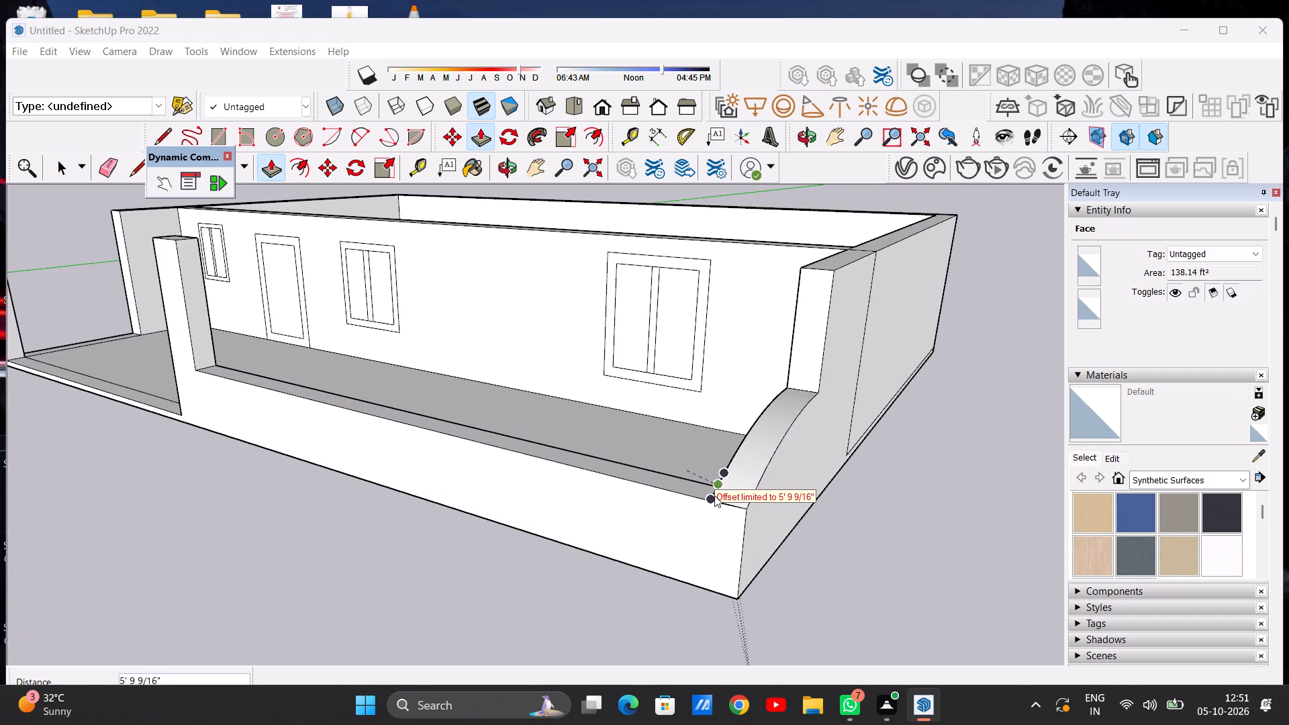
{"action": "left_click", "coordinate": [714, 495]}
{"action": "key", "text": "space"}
Push/Pull the front border strip between the middle column and the arched wall up 5' 9 9/16" into a low front wall.
{"action": "middle_click_drag", "start_coordinate": [637, 552], "coordinate": [696, 658]}
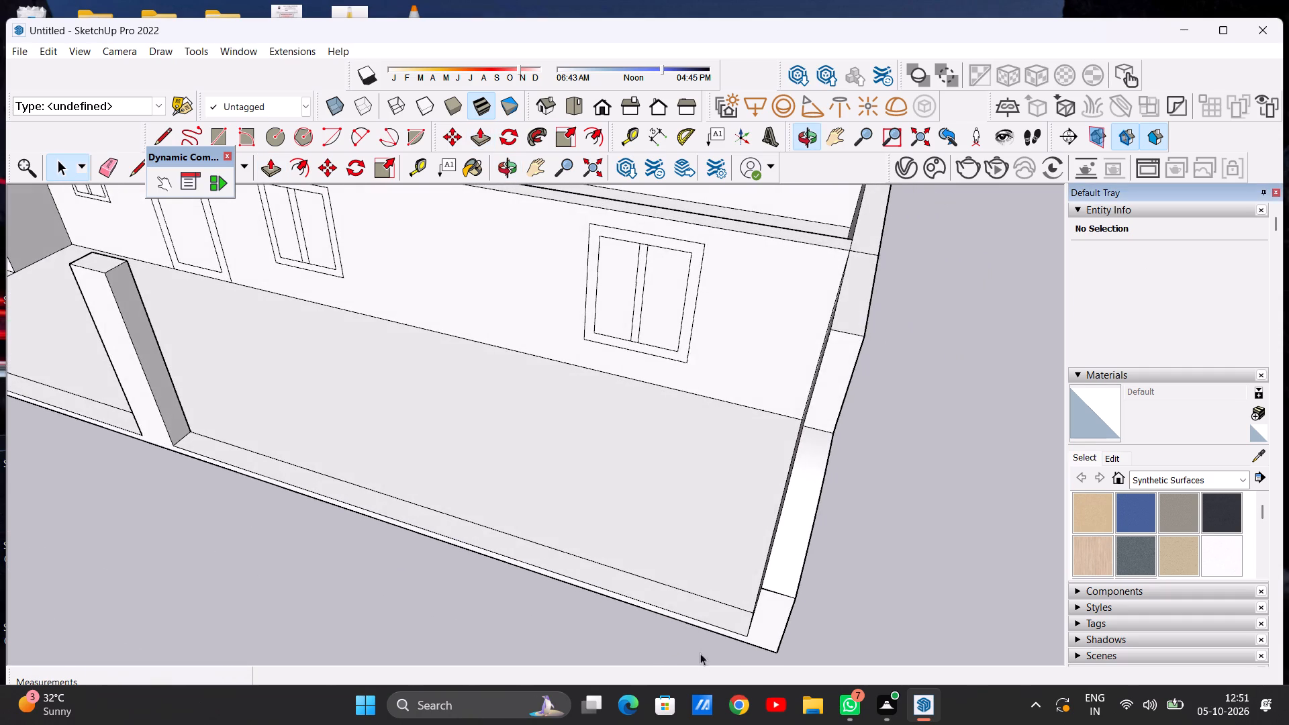
{"action": "scroll", "coordinate": [481, 494], "scroll_direction": "up", "scroll_amount": 3}
{"action": "scroll", "coordinate": [558, 505], "scroll_direction": "down", "scroll_amount": 6}
{"action": "key", "text": "p"}
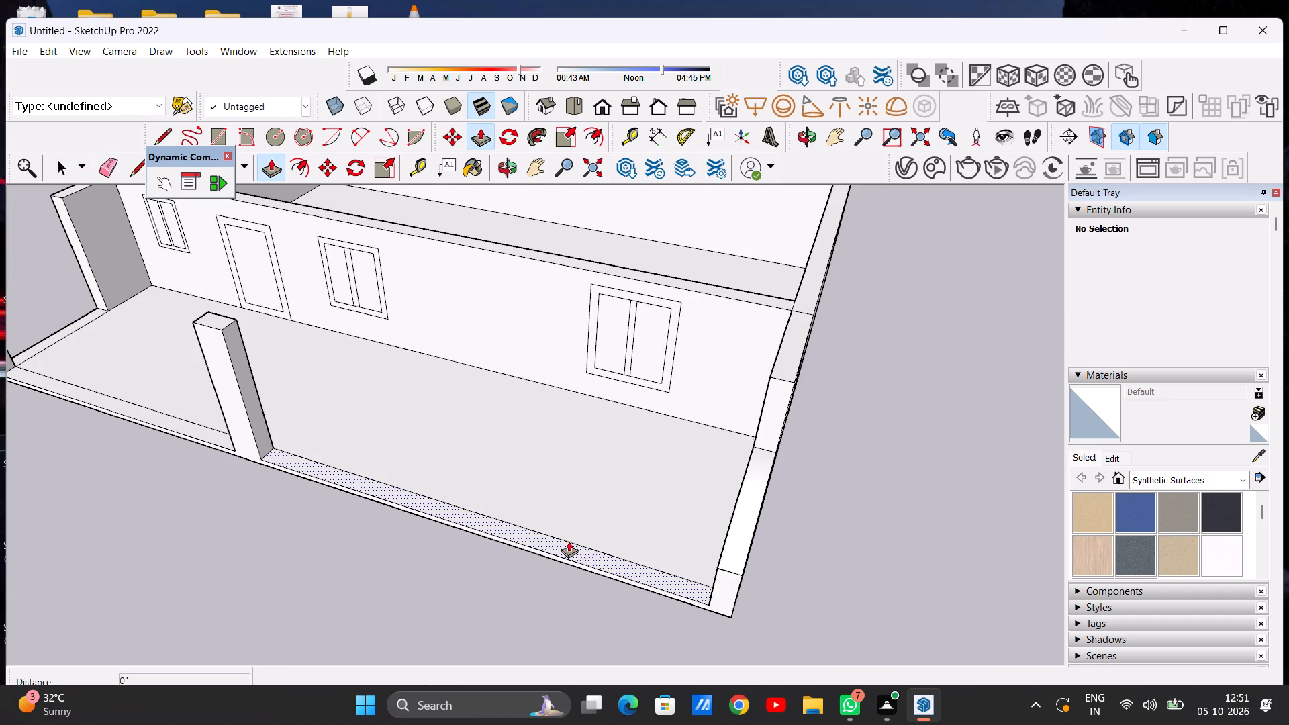
{"action": "scroll", "coordinate": [587, 557], "scroll_direction": "up", "scroll_amount": 5}
{"action": "left_click", "coordinate": [596, 552]}
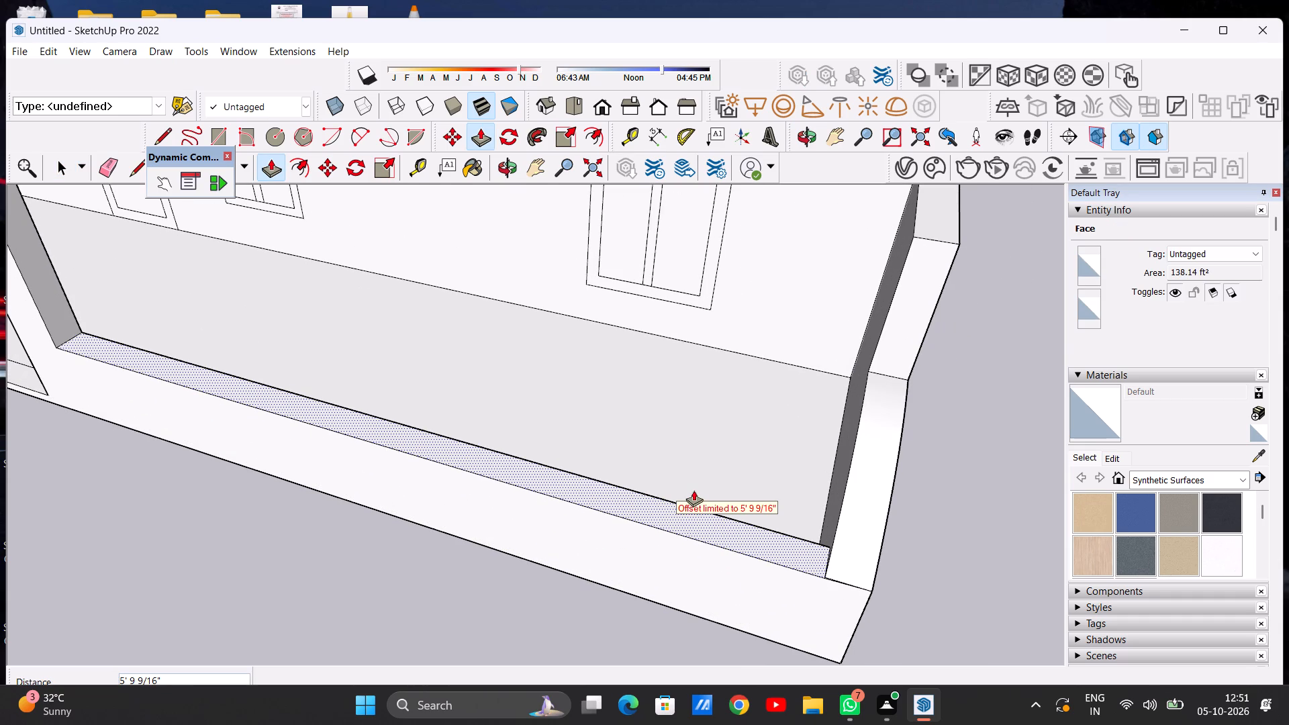
{"action": "left_click", "coordinate": [694, 490]}
{"action": "key", "text": "space"}
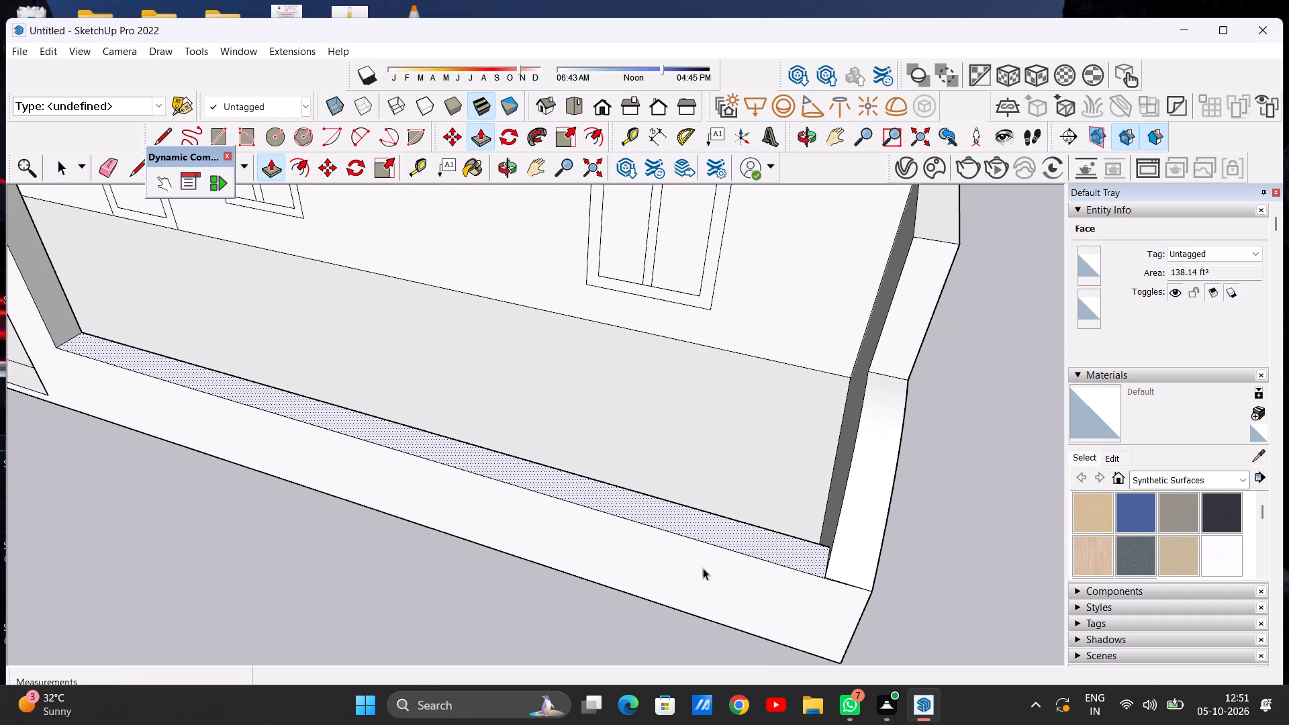
Examine the low front wall against the middle column and the arched side wall from below, in front and above.
{"action": "scroll", "coordinate": [642, 499], "scroll_direction": "down", "scroll_amount": 7}
{"action": "scroll", "coordinate": [704, 452], "scroll_direction": "up", "scroll_amount": 1}
{"action": "scroll", "coordinate": [687, 472], "scroll_direction": "down", "scroll_amount": 3}
{"action": "middle_click_drag", "start_coordinate": [522, 540], "coordinate": [675, 322]}
{"action": "scroll", "coordinate": [489, 438], "scroll_direction": "down", "scroll_amount": 6}
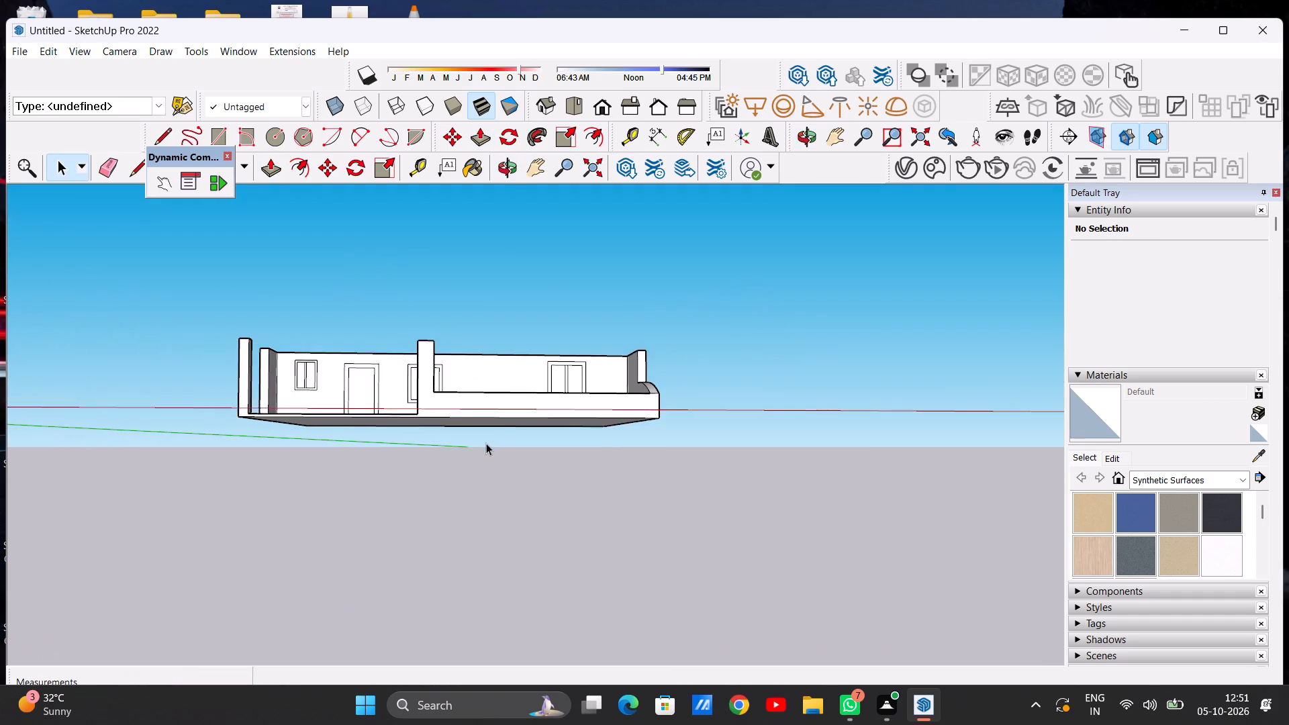
{"action": "middle_click_drag", "start_coordinate": [486, 446], "coordinate": [475, 564]}
{"action": "scroll", "coordinate": [526, 478], "scroll_direction": "up", "scroll_amount": 6}
{"action": "scroll", "coordinate": [561, 472], "scroll_direction": "down", "scroll_amount": 4}
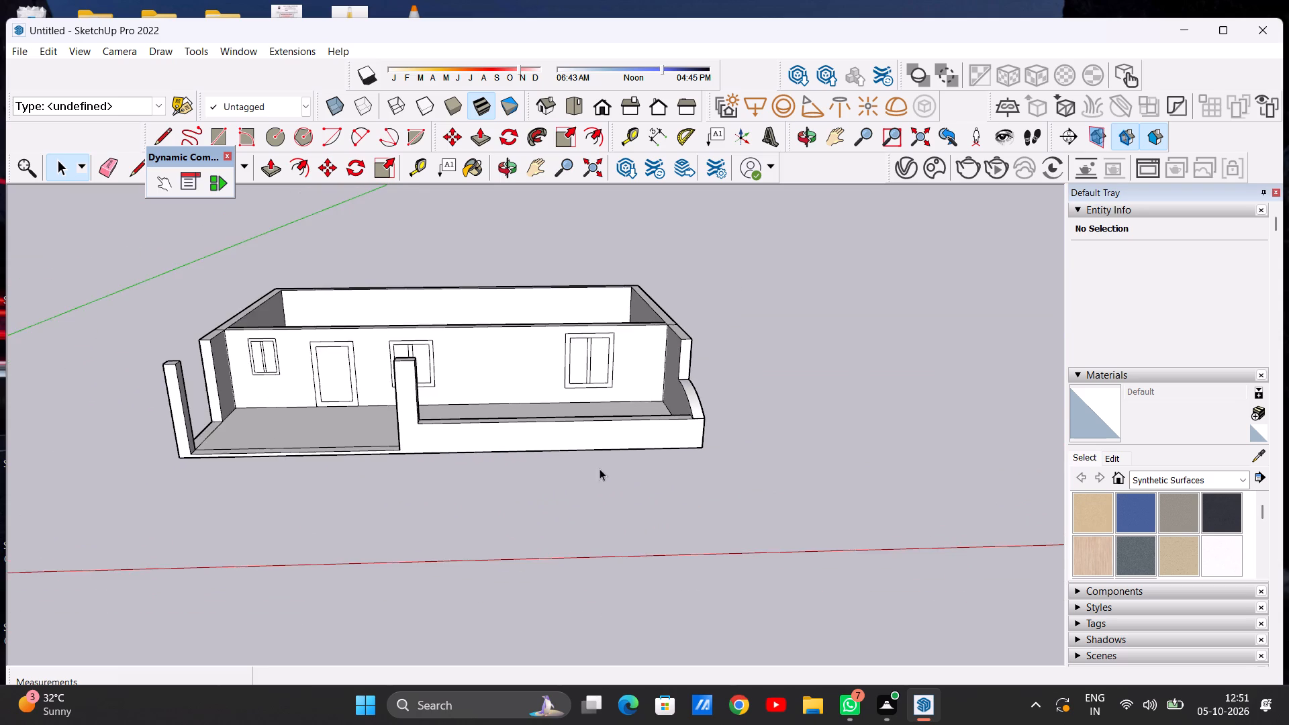
{"action": "scroll", "coordinate": [577, 453], "scroll_direction": "up", "scroll_amount": 4}
{"action": "scroll", "coordinate": [594, 450], "scroll_direction": "down", "scroll_amount": 2}
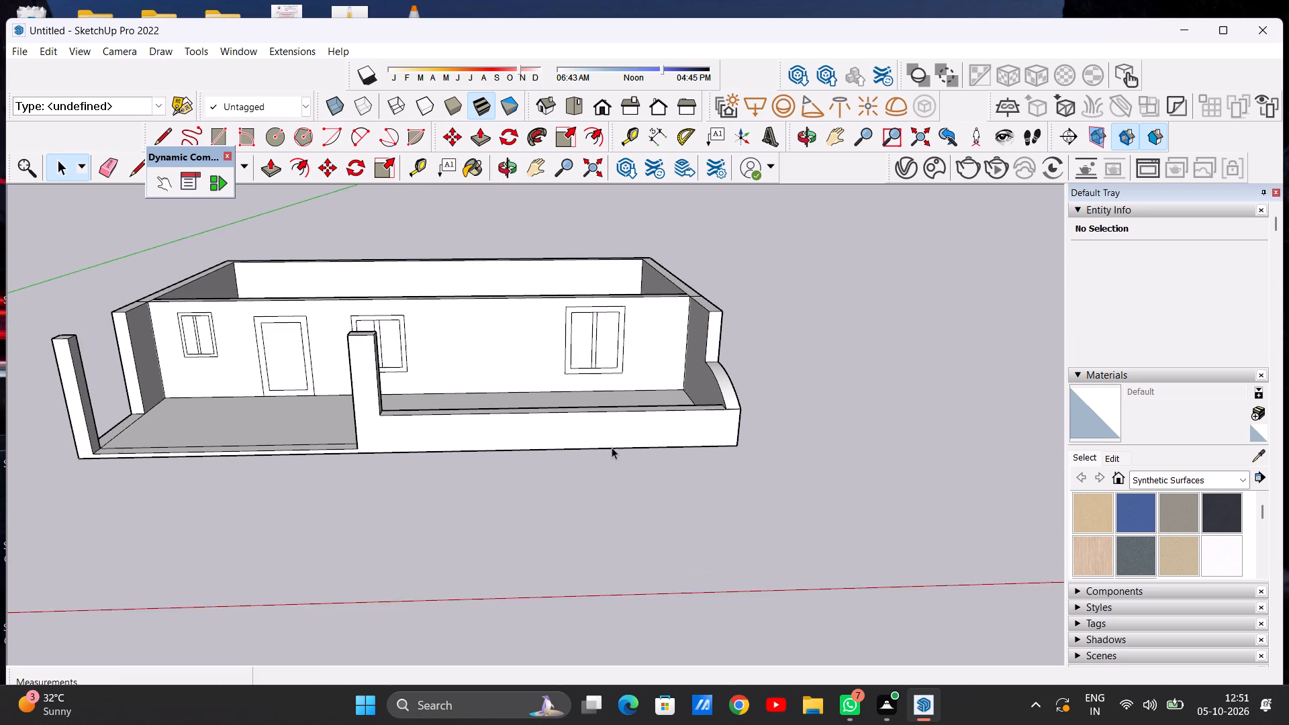
{"action": "scroll", "coordinate": [612, 447], "scroll_direction": "down", "scroll_amount": 3}
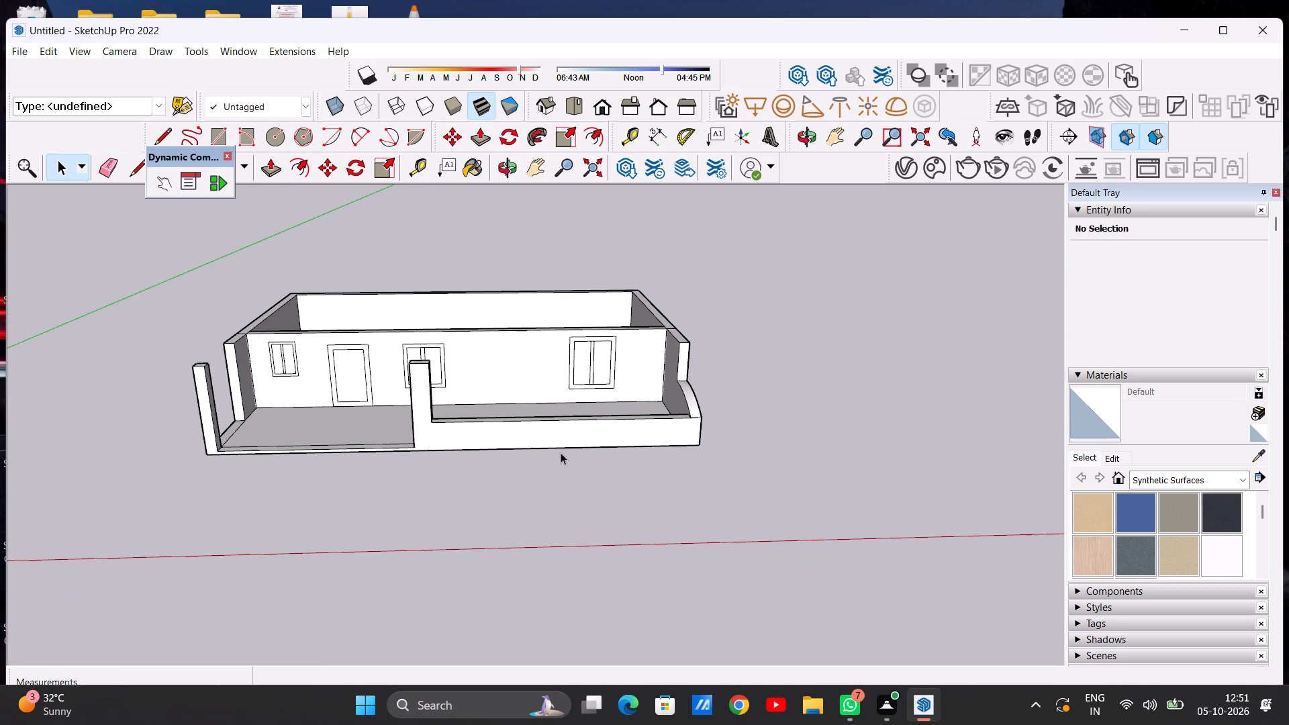
Undo the last Push/Pull that raised the low front wall between the middle column and the arched side wall.
{"action": "scroll", "coordinate": [461, 440], "scroll_direction": "up", "scroll_amount": 9}
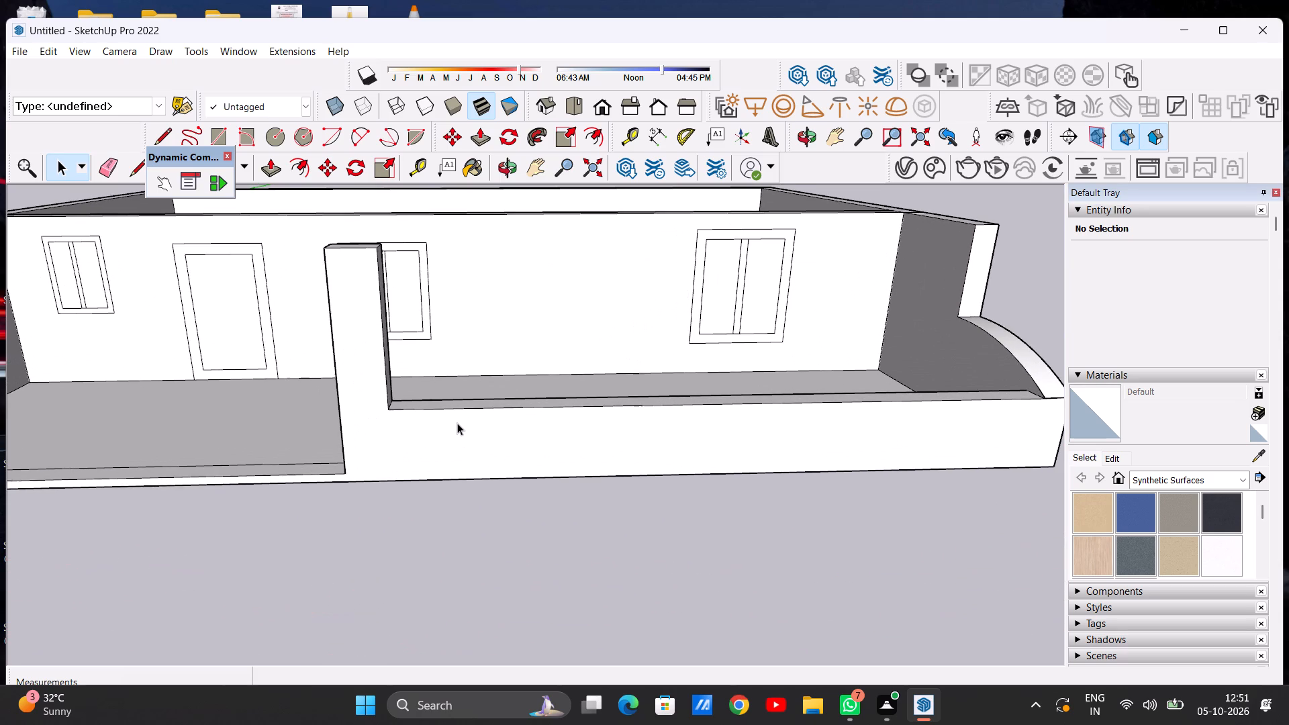
{"action": "key", "text": "ctrl+z"}
Draw a short line across the front border strip just beside the middle column, leaving a narrow gap next to it.
{"action": "scroll", "coordinate": [542, 425], "scroll_direction": "down", "scroll_amount": 5}
{"action": "middle_click_drag", "start_coordinate": [498, 465], "coordinate": [496, 589]}
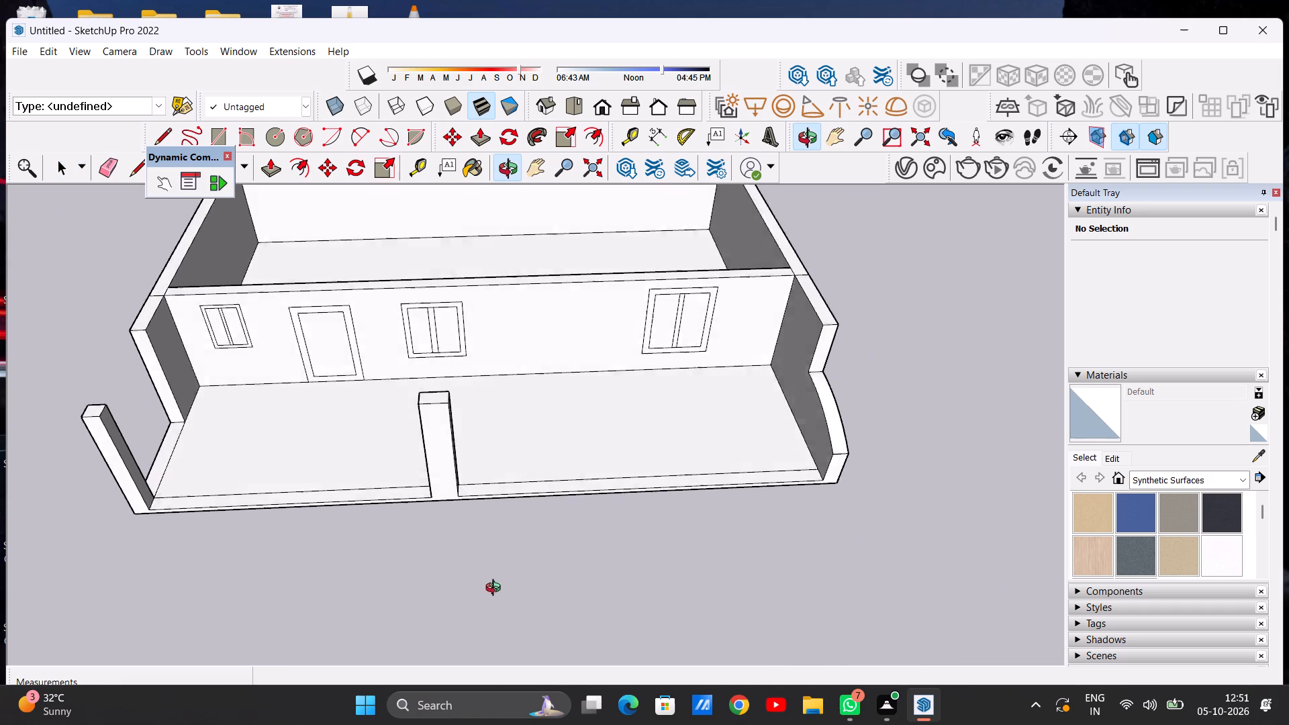
{"action": "middle_click_drag", "start_coordinate": [496, 589], "coordinate": [498, 597]}
{"action": "scroll", "coordinate": [551, 474], "scroll_direction": "up", "scroll_amount": 5}
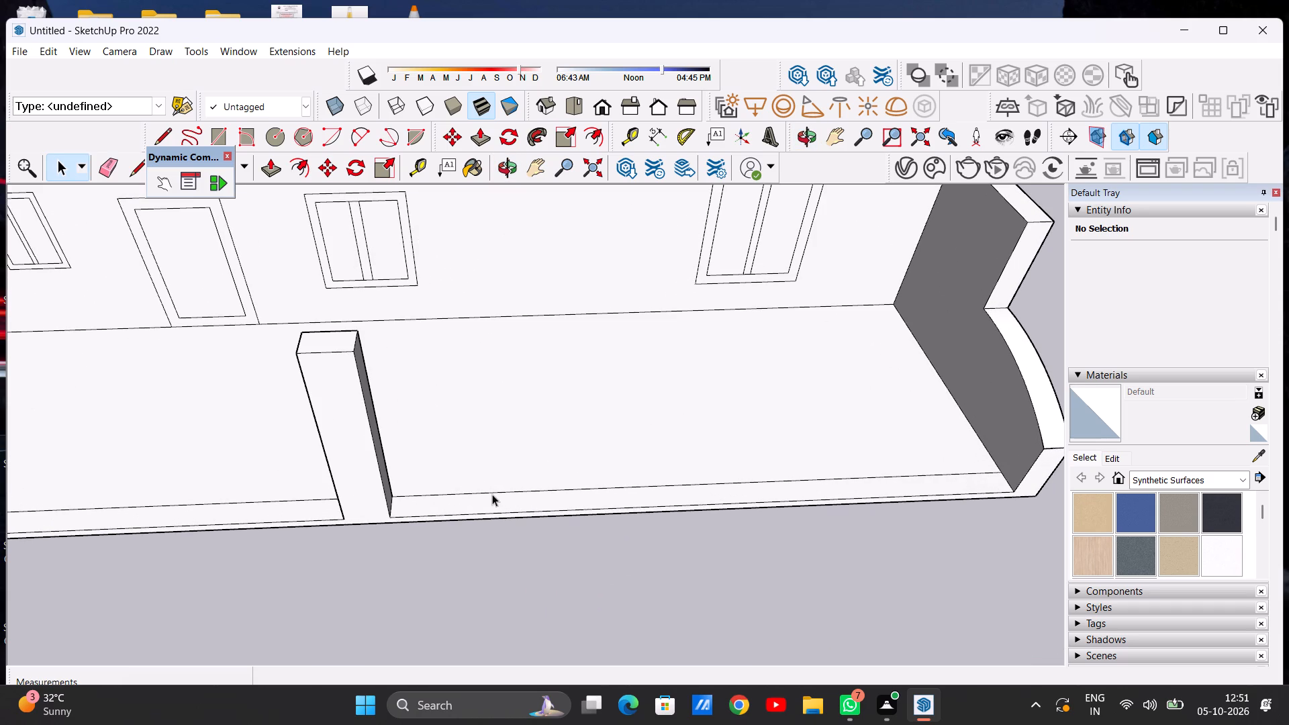
{"action": "key", "text": "l"}
{"action": "scroll", "coordinate": [414, 499], "scroll_direction": "up", "scroll_amount": 7}
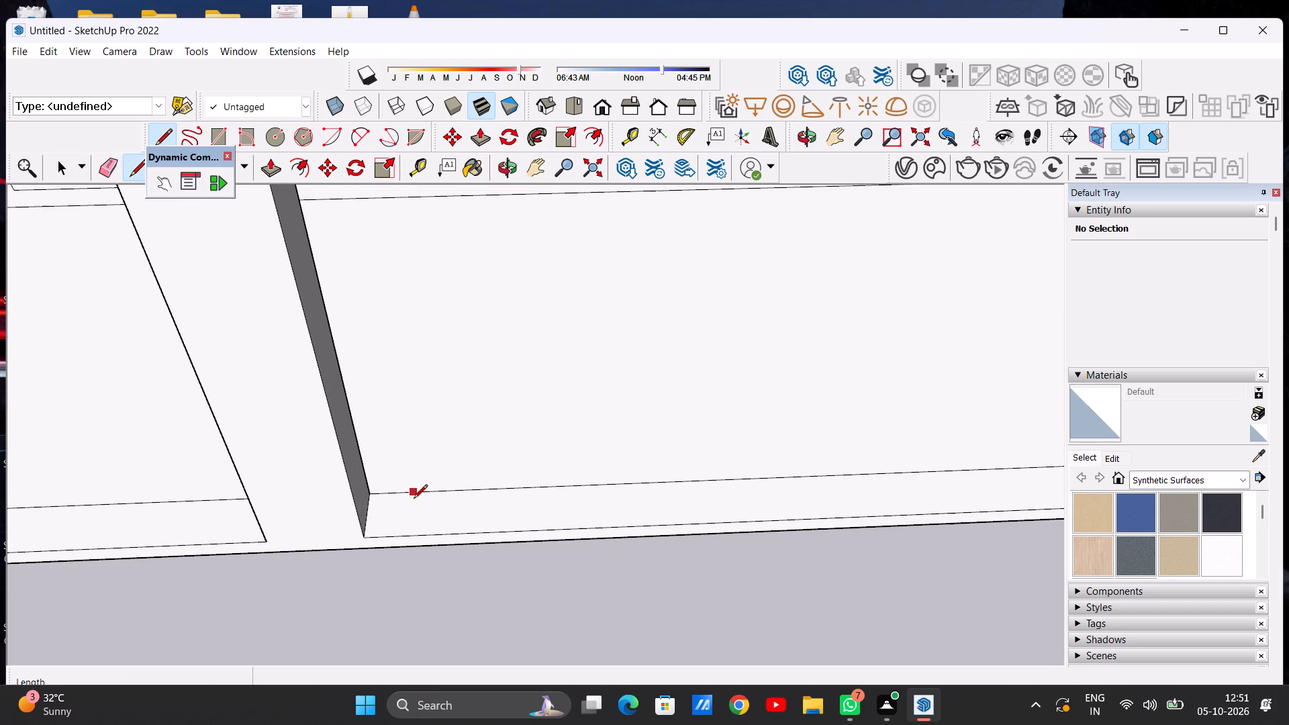
{"action": "left_click", "coordinate": [383, 491]}
{"action": "left_click", "coordinate": [375, 538]}
{"action": "key", "text": "space"}
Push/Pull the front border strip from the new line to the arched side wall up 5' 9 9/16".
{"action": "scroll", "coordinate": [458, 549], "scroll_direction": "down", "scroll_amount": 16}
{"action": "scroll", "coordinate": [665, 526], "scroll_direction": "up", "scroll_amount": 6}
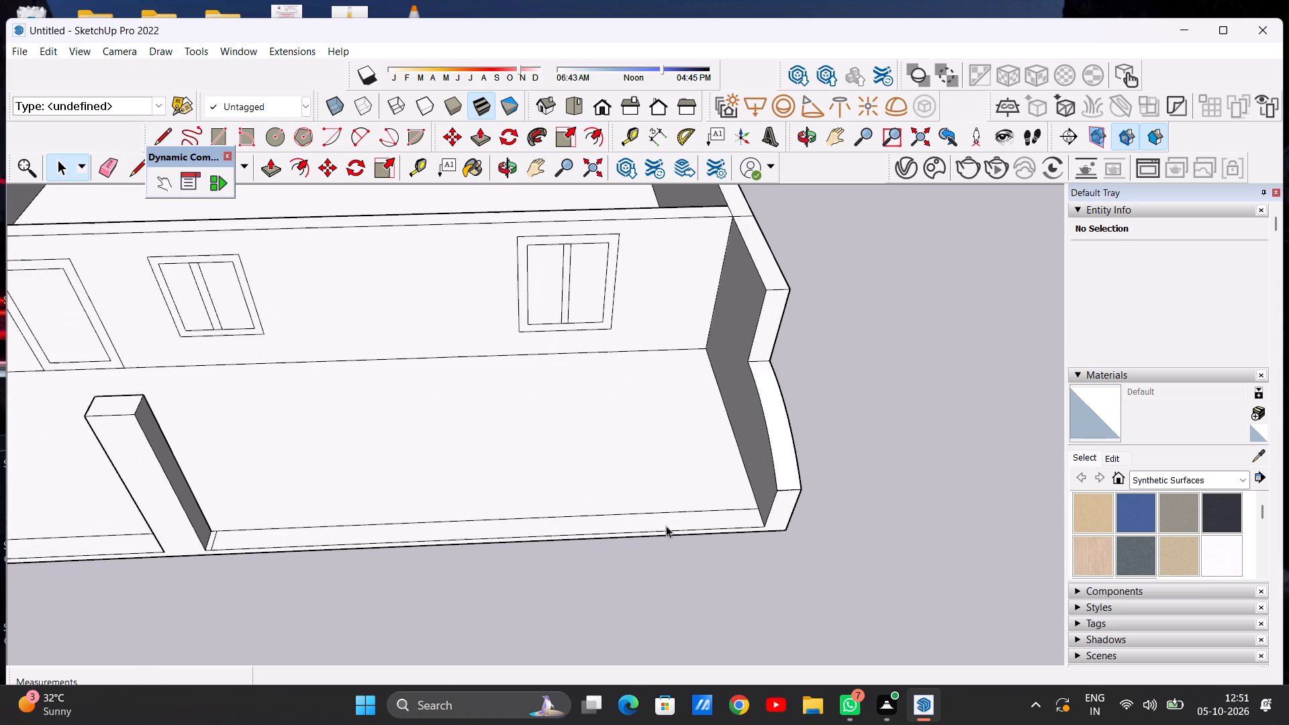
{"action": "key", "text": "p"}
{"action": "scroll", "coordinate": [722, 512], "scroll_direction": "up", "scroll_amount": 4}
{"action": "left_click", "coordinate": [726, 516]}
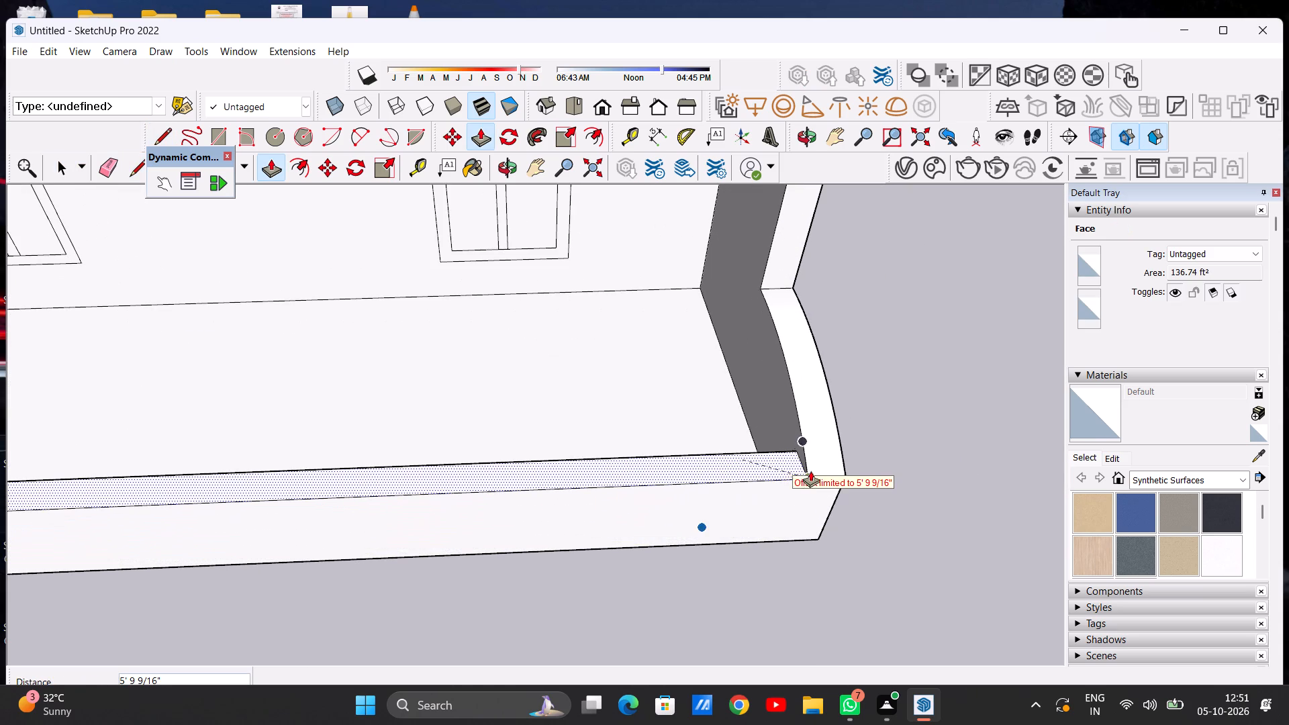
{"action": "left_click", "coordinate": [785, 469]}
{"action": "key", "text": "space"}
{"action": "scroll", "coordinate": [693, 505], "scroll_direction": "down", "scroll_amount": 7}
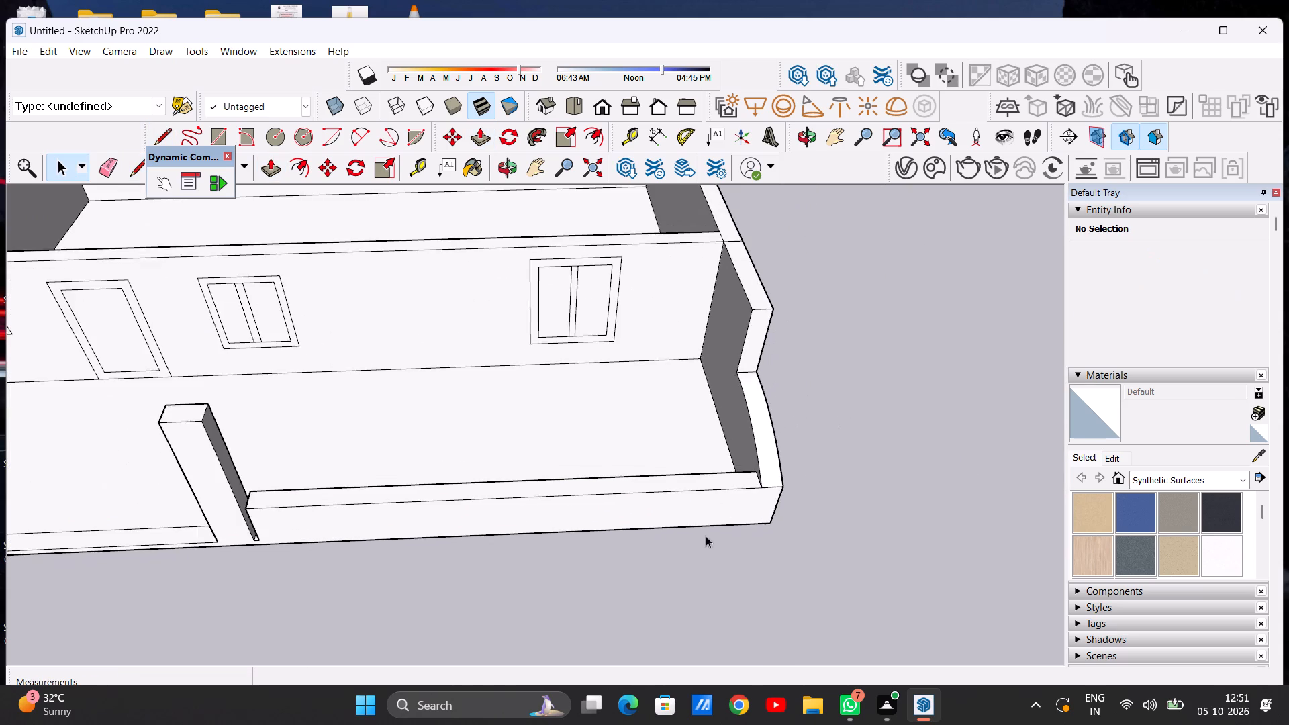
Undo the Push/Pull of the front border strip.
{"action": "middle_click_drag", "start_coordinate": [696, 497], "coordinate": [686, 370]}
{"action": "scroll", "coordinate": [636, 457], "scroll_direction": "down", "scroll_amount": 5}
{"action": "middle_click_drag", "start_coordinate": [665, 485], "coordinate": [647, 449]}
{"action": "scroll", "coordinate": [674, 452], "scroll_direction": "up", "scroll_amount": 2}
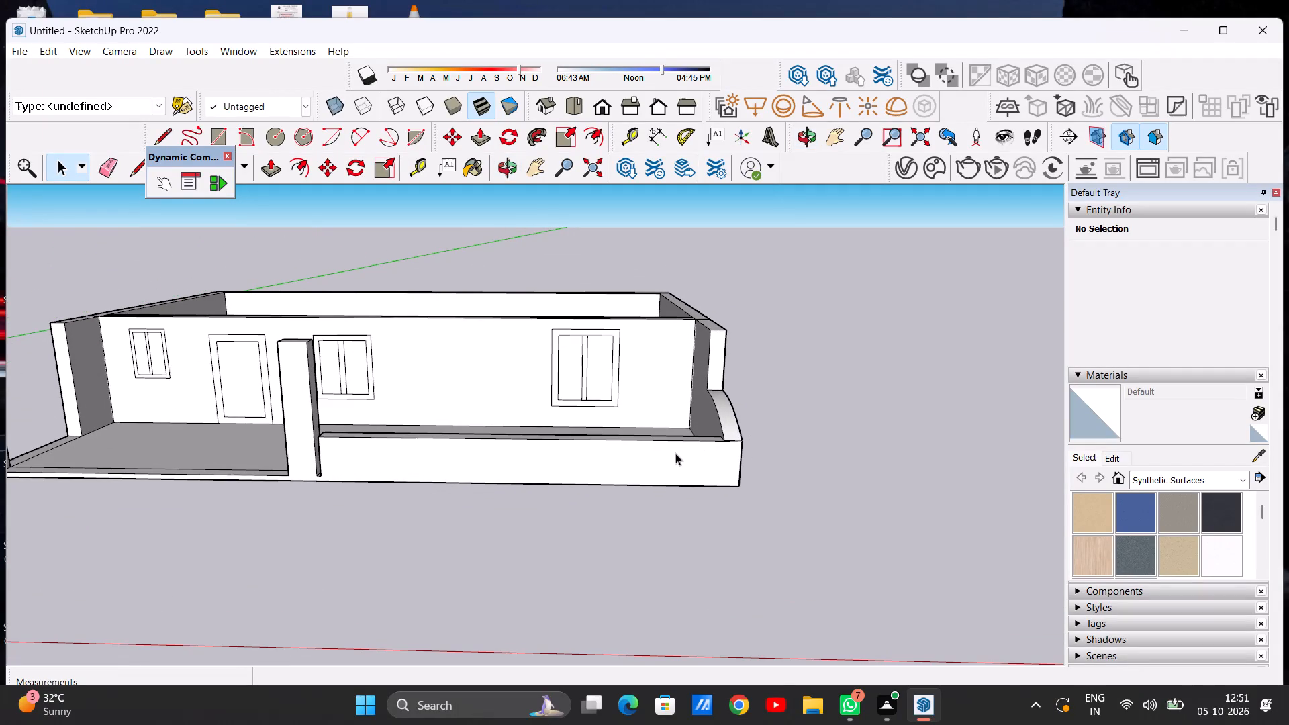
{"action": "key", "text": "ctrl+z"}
Draw a short line across the front border strip just inside the arched side wall, leaving a narrow gap beside it.
{"action": "scroll", "coordinate": [656, 507], "scroll_direction": "down", "scroll_amount": 3}
{"action": "middle_click_drag", "start_coordinate": [657, 513], "coordinate": [659, 591]}
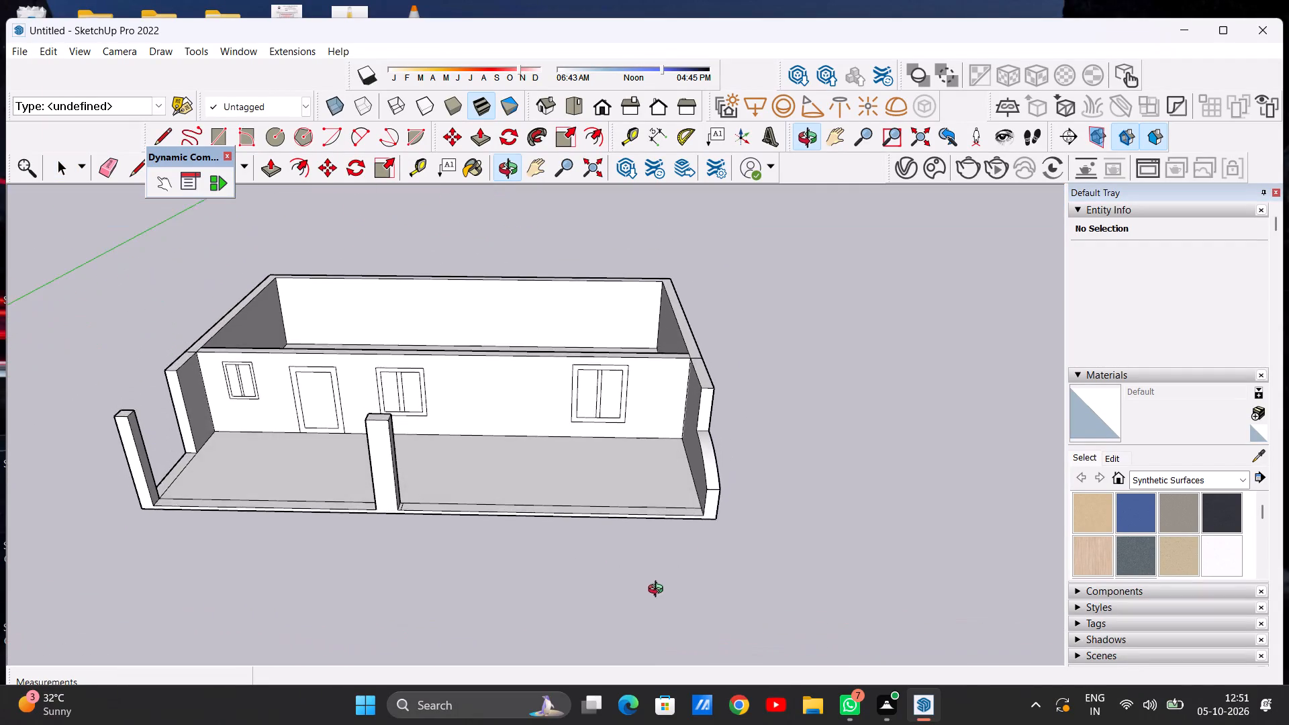
{"action": "middle_click_drag", "start_coordinate": [659, 591], "coordinate": [659, 591]}
{"action": "scroll", "coordinate": [694, 485], "scroll_direction": "up", "scroll_amount": 7}
{"action": "middle_click_drag", "start_coordinate": [664, 526], "coordinate": [663, 595]}
{"action": "scroll", "coordinate": [687, 573], "scroll_direction": "up", "scroll_amount": 5}
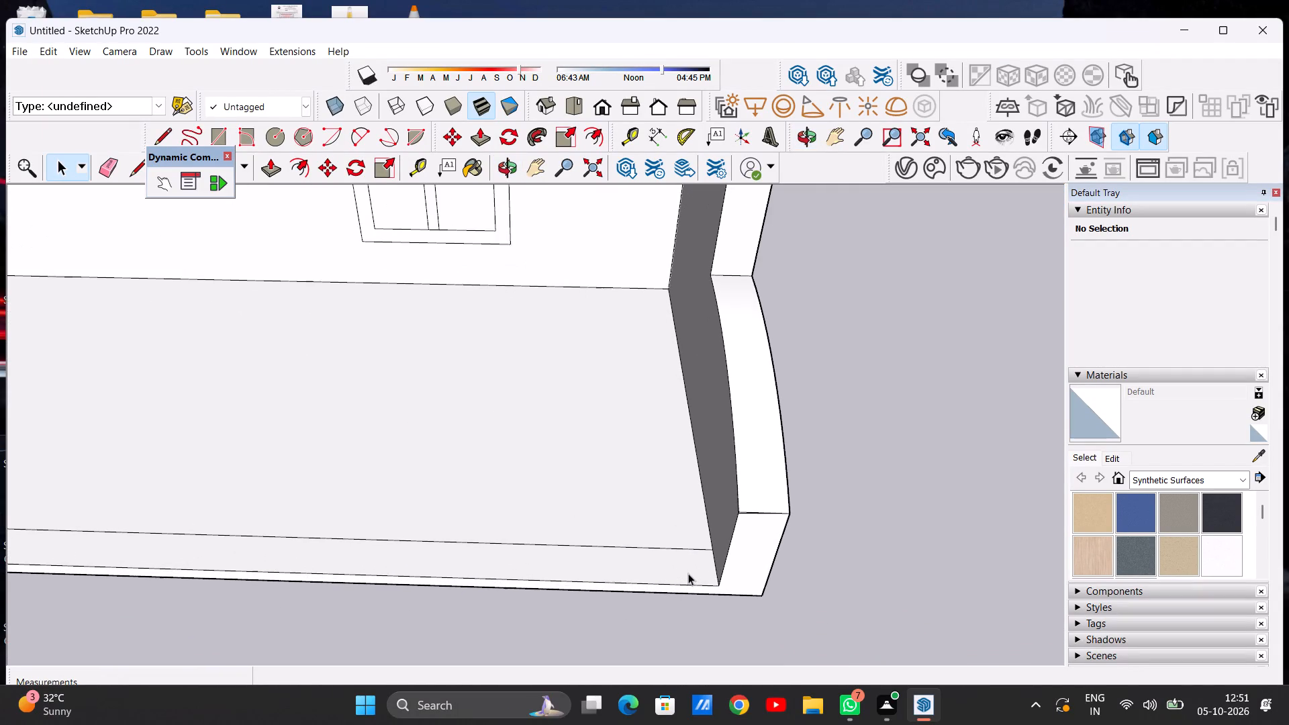
{"action": "key", "text": "l"}
{"action": "left_click", "coordinate": [703, 549]}
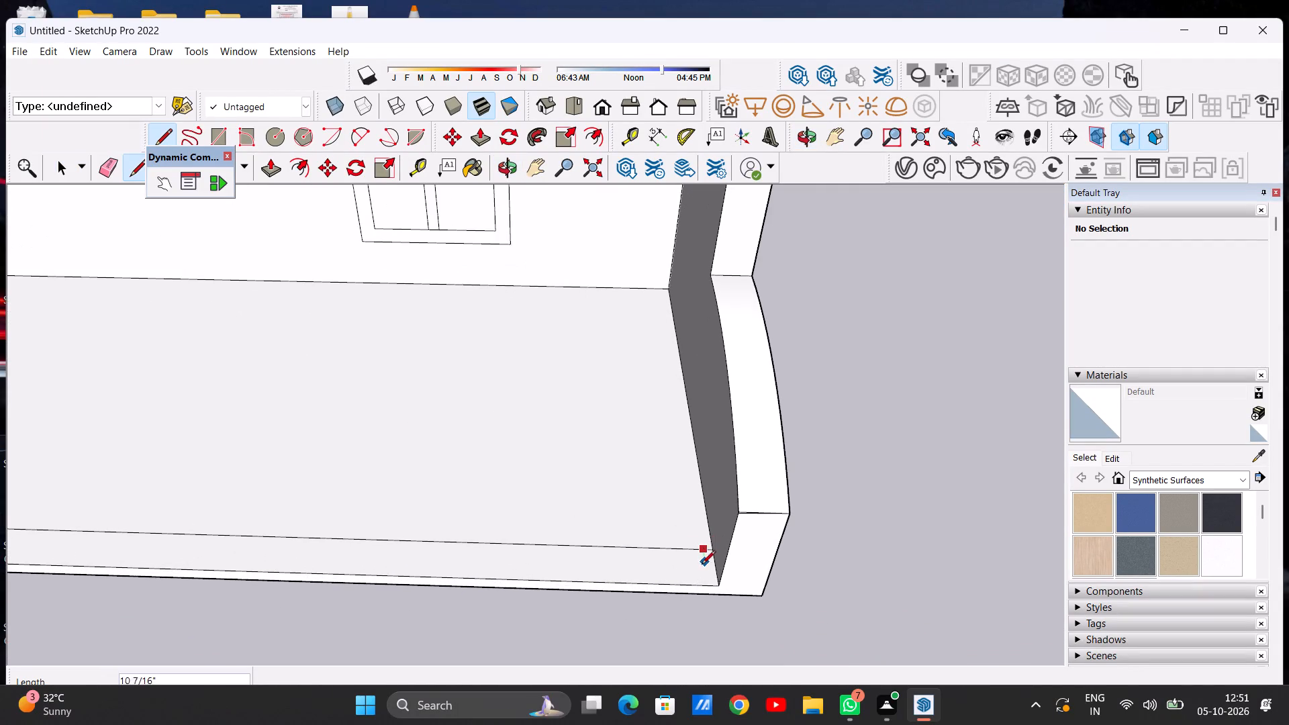
{"action": "left_click", "coordinate": [703, 589]}
{"action": "key", "text": "space"}
Push/Pull the front border strip between the two short dividing lines up about 9' 5 3/4" into a front wall.
{"action": "scroll", "coordinate": [630, 520], "scroll_direction": "down", "scroll_amount": 6}
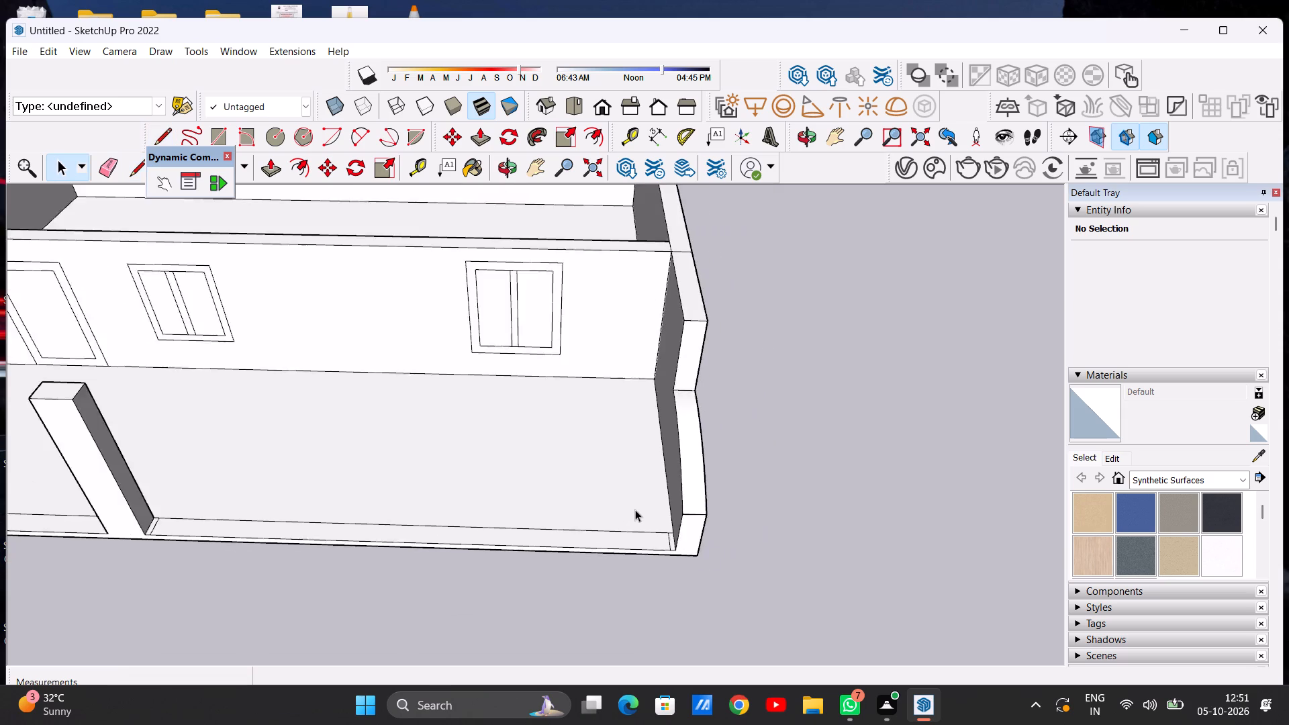
{"action": "scroll", "coordinate": [635, 510], "scroll_direction": "down", "scroll_amount": 5}
{"action": "key", "text": "p"}
{"action": "scroll", "coordinate": [647, 526], "scroll_direction": "up", "scroll_amount": 6}
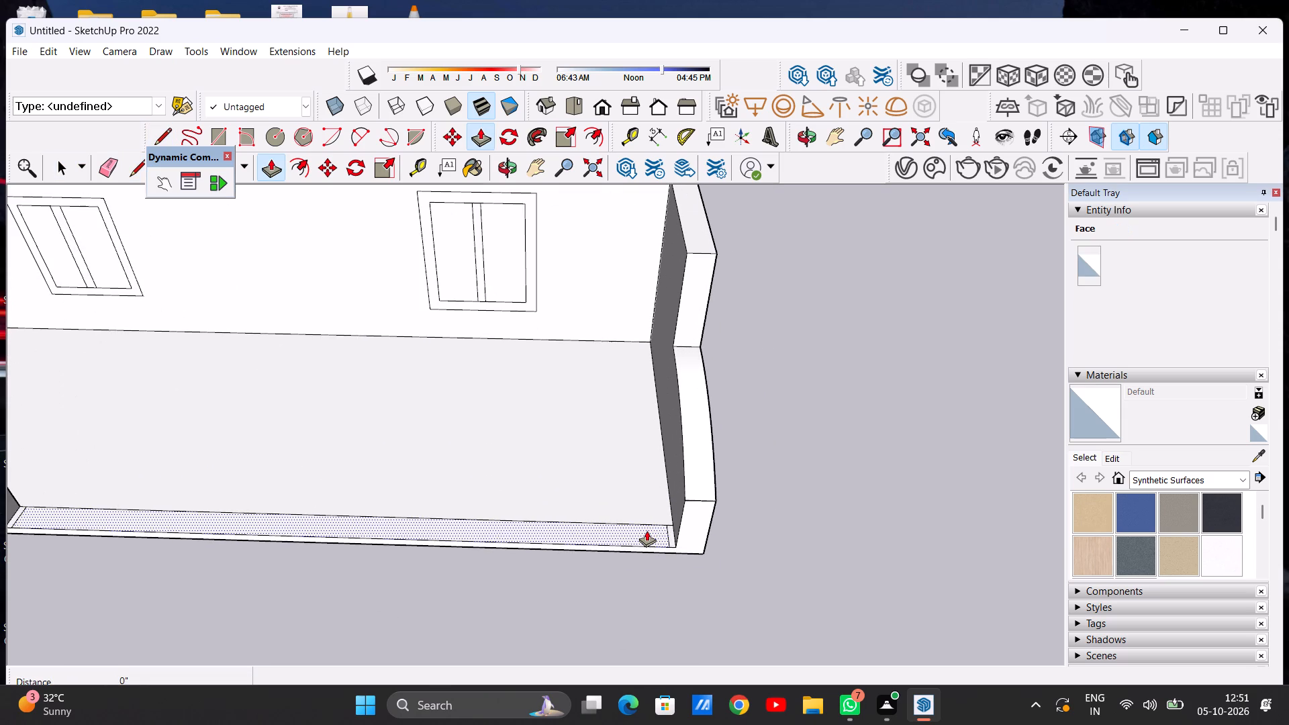
{"action": "left_click", "coordinate": [647, 530]}
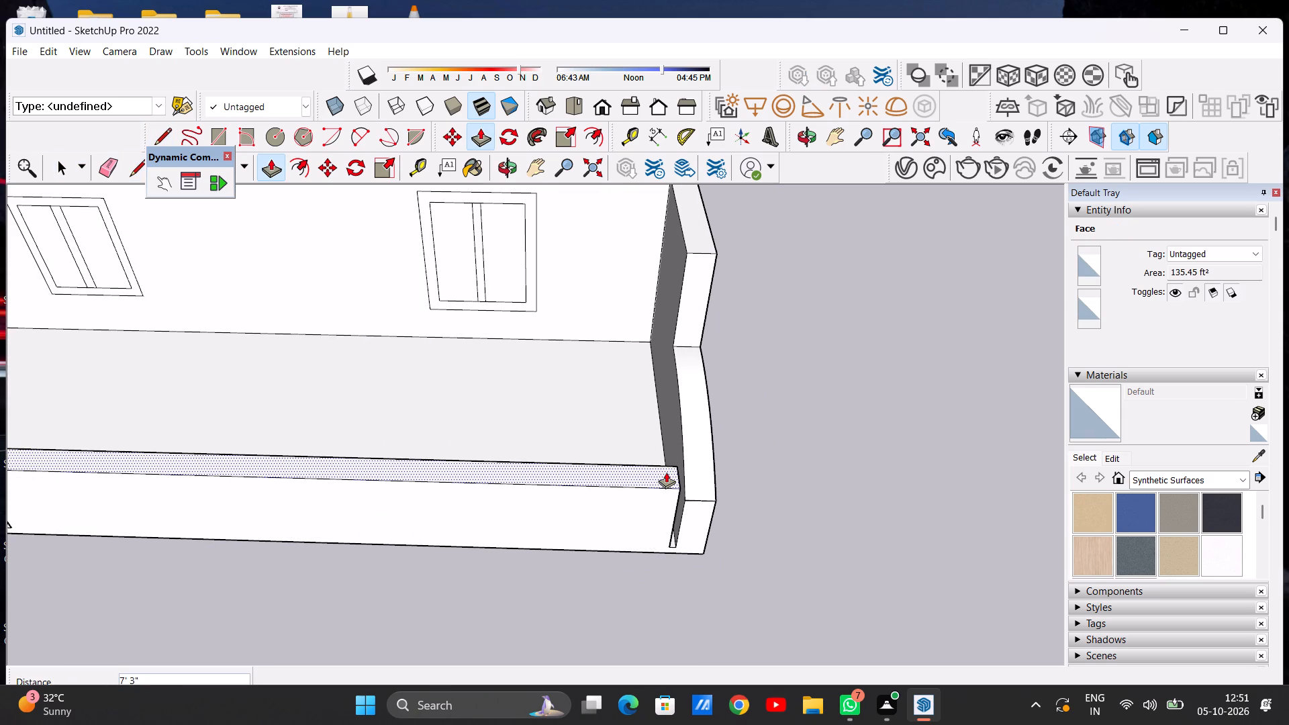
{"action": "scroll", "coordinate": [668, 431], "scroll_direction": "down", "scroll_amount": 8}
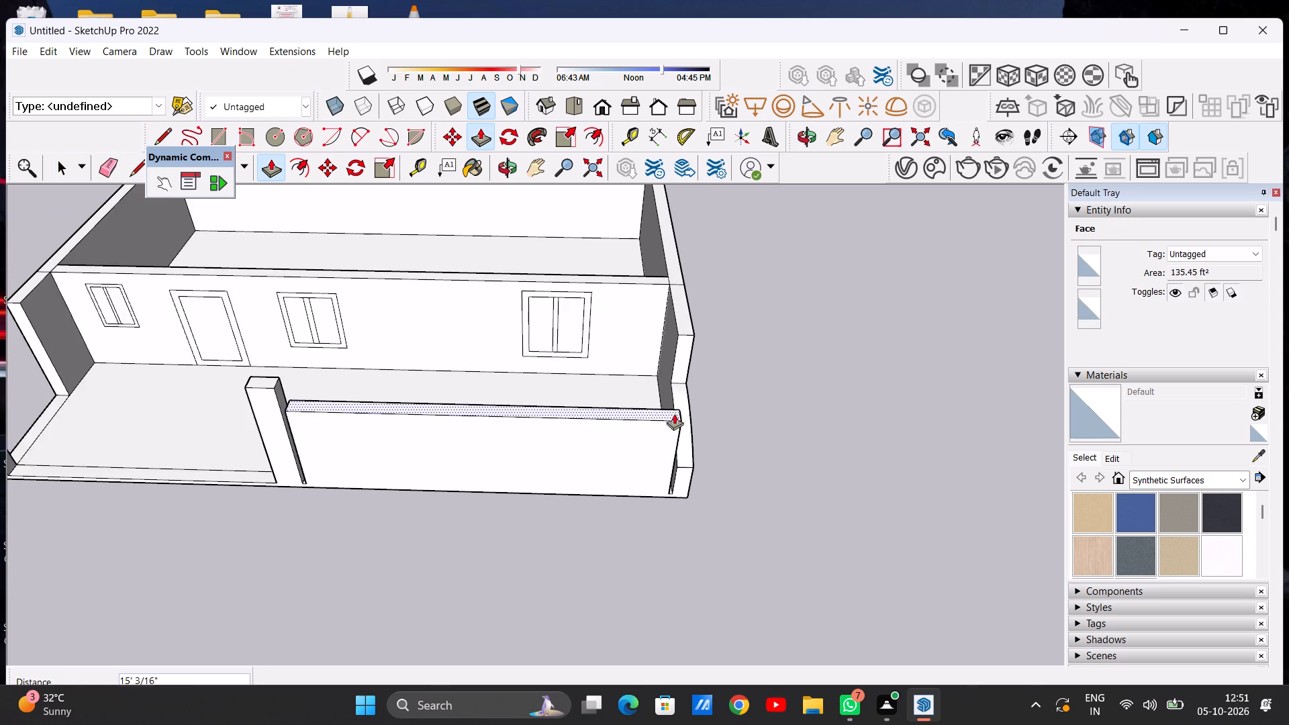
{"action": "middle_click_drag", "start_coordinate": [673, 432], "coordinate": [664, 356]}
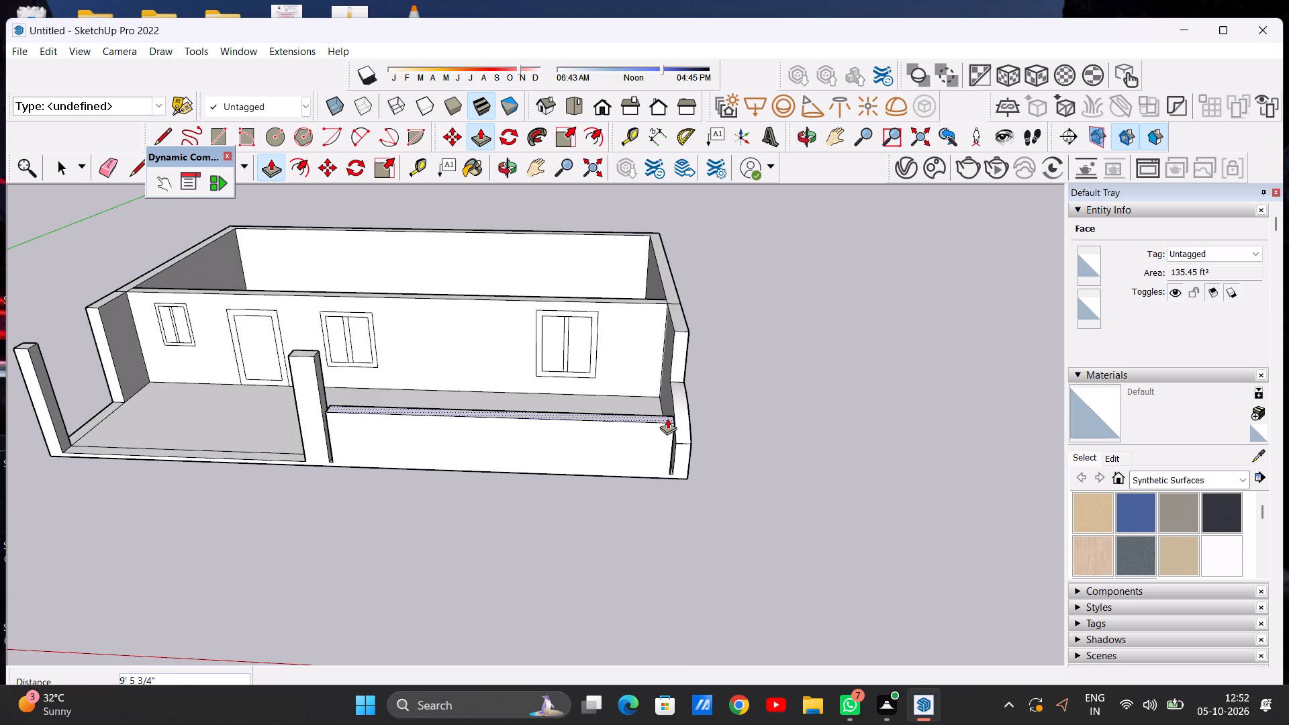
{"action": "left_click", "coordinate": [667, 418]}
{"action": "key", "text": "space"}
Examine the raised front wall and its end gaps beside the middle column and arched side wall from low and high angles.
{"action": "scroll", "coordinate": [659, 483], "scroll_direction": "down", "scroll_amount": 3}
{"action": "middle_click_drag", "start_coordinate": [655, 483], "coordinate": [674, 344]}
{"action": "scroll", "coordinate": [671, 407], "scroll_direction": "up", "scroll_amount": 7}
{"action": "middle_click_drag", "start_coordinate": [663, 436], "coordinate": [681, 490]}
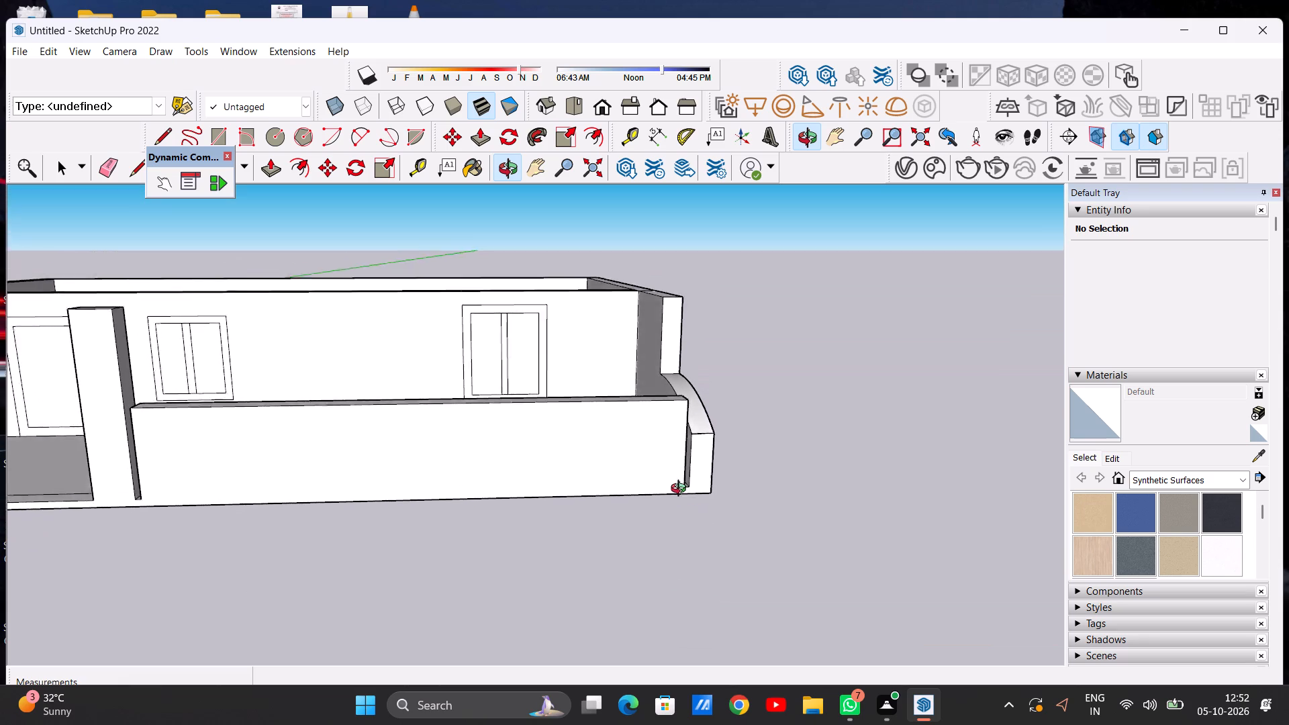
{"action": "middle_click_drag", "start_coordinate": [681, 490], "coordinate": [677, 474]}
{"action": "scroll", "coordinate": [700, 469], "scroll_direction": "down", "scroll_amount": 4}
{"action": "middle_click_drag", "start_coordinate": [550, 486], "coordinate": [552, 437]}
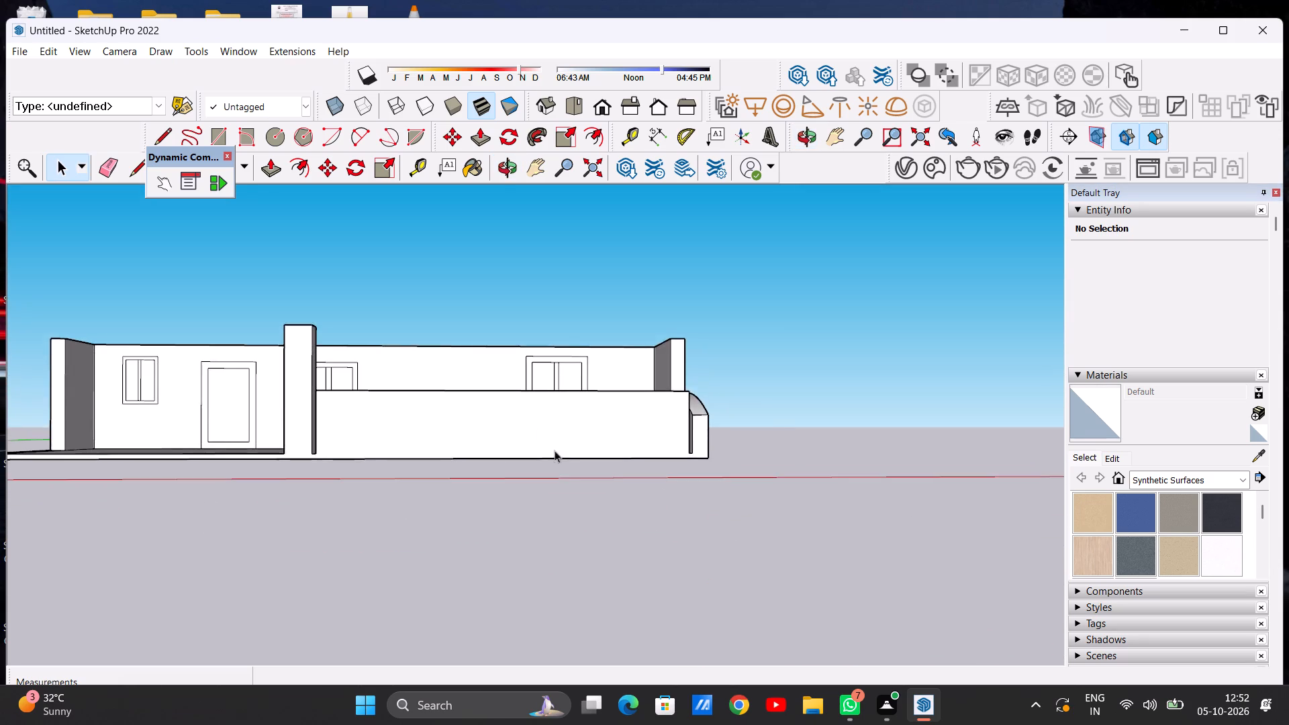
{"action": "scroll", "coordinate": [567, 485], "scroll_direction": "down", "scroll_amount": 6}
{"action": "scroll", "coordinate": [497, 419], "scroll_direction": "up", "scroll_amount": 7}
{"action": "middle_click_drag", "start_coordinate": [495, 466], "coordinate": [495, 577]}
{"action": "scroll", "coordinate": [548, 592], "scroll_direction": "up", "scroll_amount": 3}
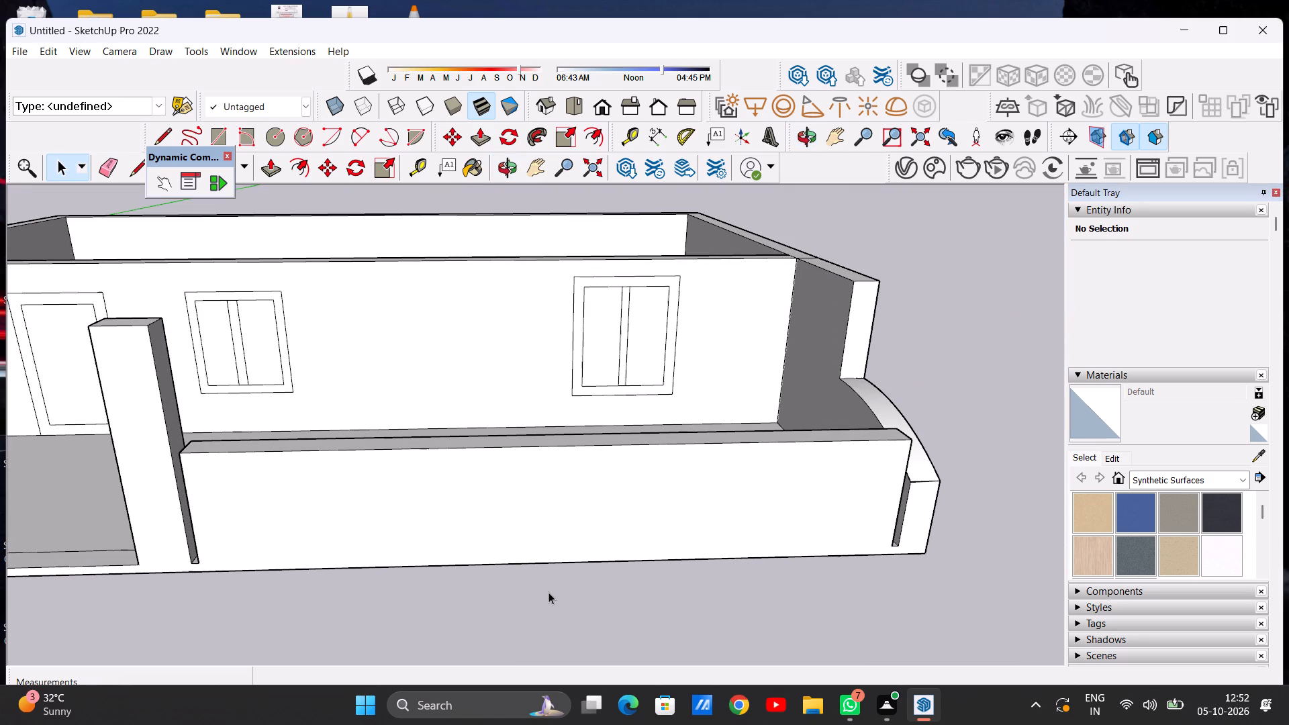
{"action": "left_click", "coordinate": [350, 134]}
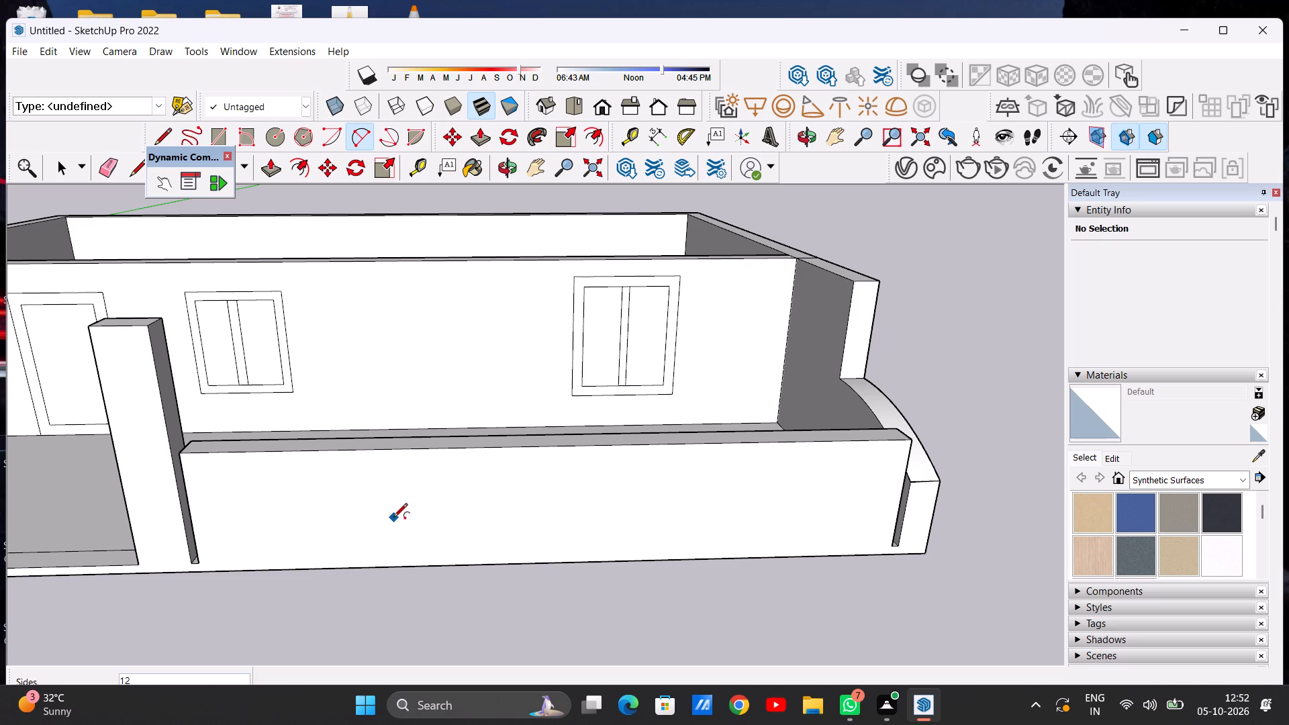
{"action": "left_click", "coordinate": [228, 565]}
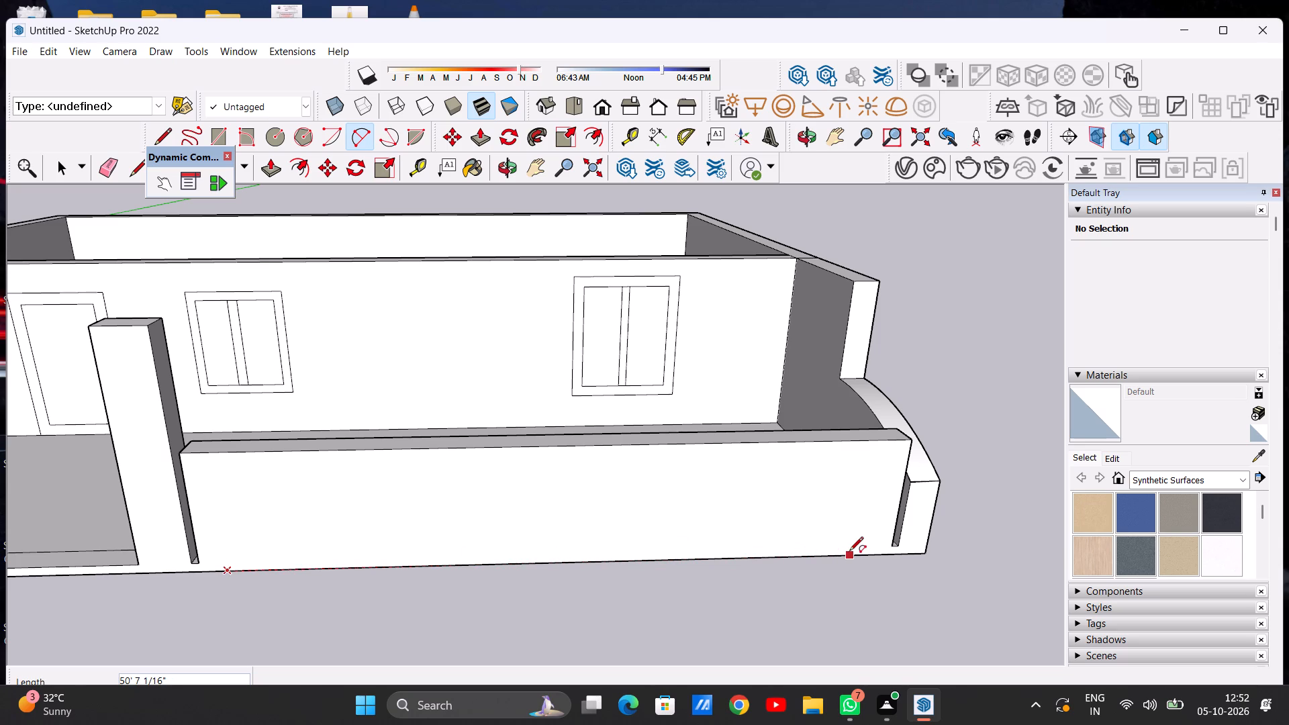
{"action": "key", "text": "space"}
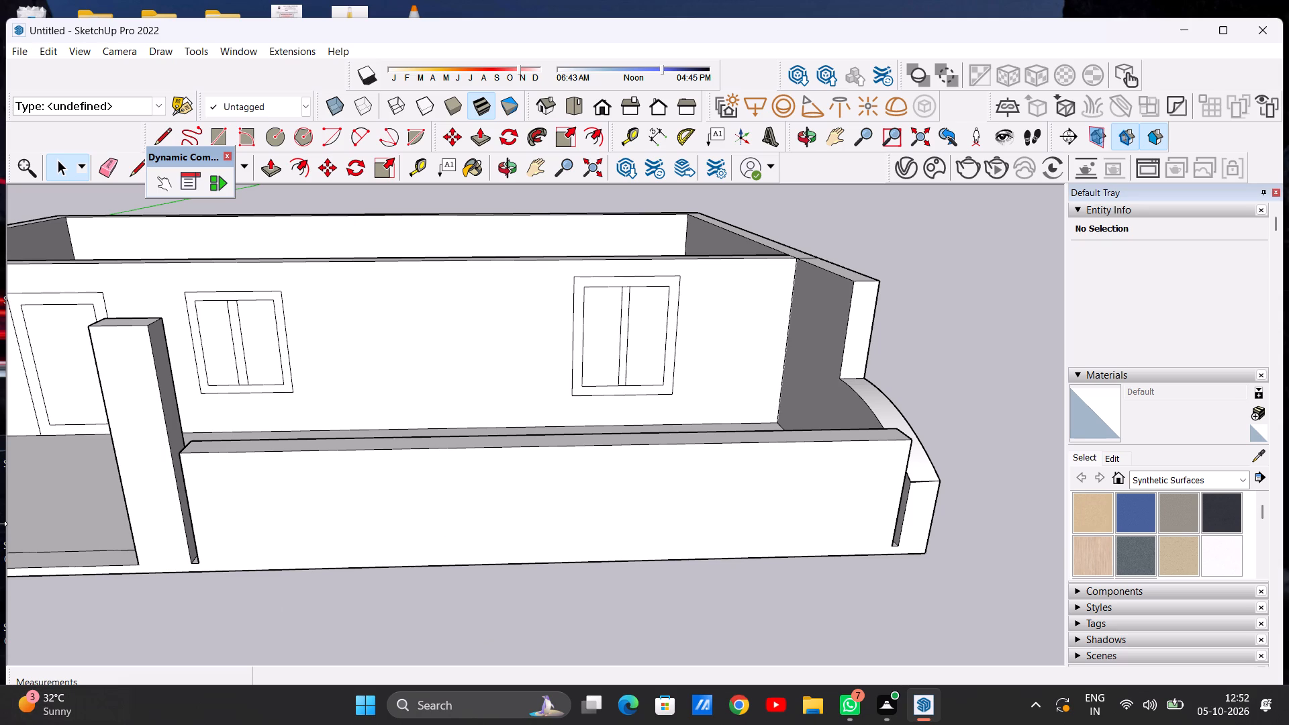
Draw a 2 Point Arc on the front wall's face between points near both ends of its bottom edge, with a 10' 2 3/4" bulge.
{"action": "left_click", "coordinate": [358, 138]}
{"action": "left_click", "coordinate": [247, 567]}
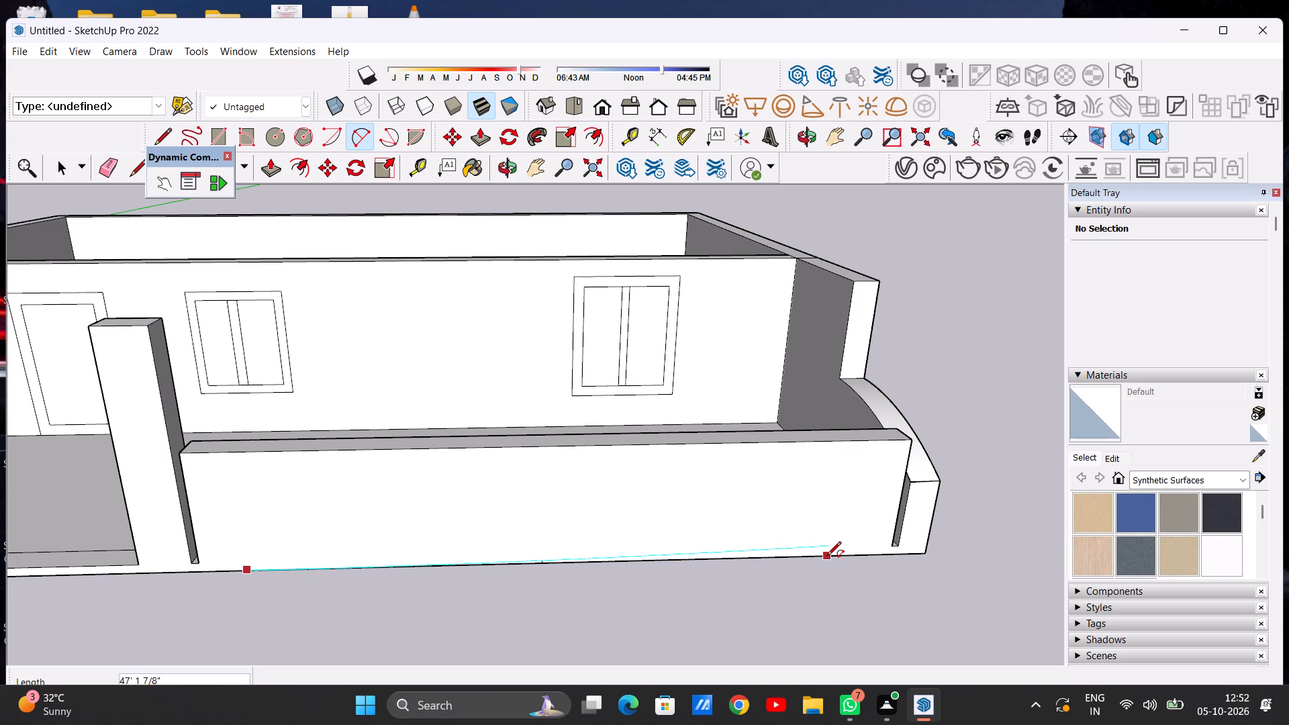
{"action": "left_click", "coordinate": [836, 553]}
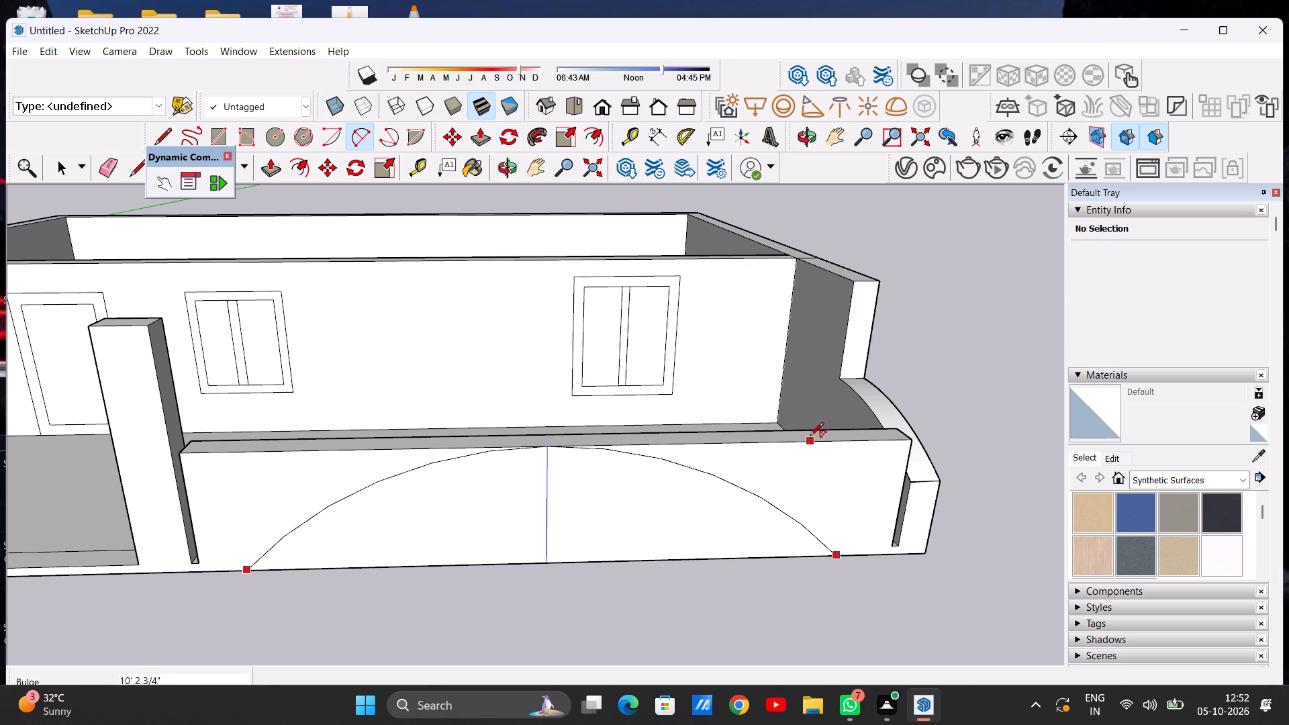
{"action": "left_click", "coordinate": [810, 437]}
{"action": "key", "text": "space"}
Examine the arc outline on the front wall in relation to the middle column and the arched side wall.
{"action": "scroll", "coordinate": [375, 523], "scroll_direction": "down", "scroll_amount": 11}
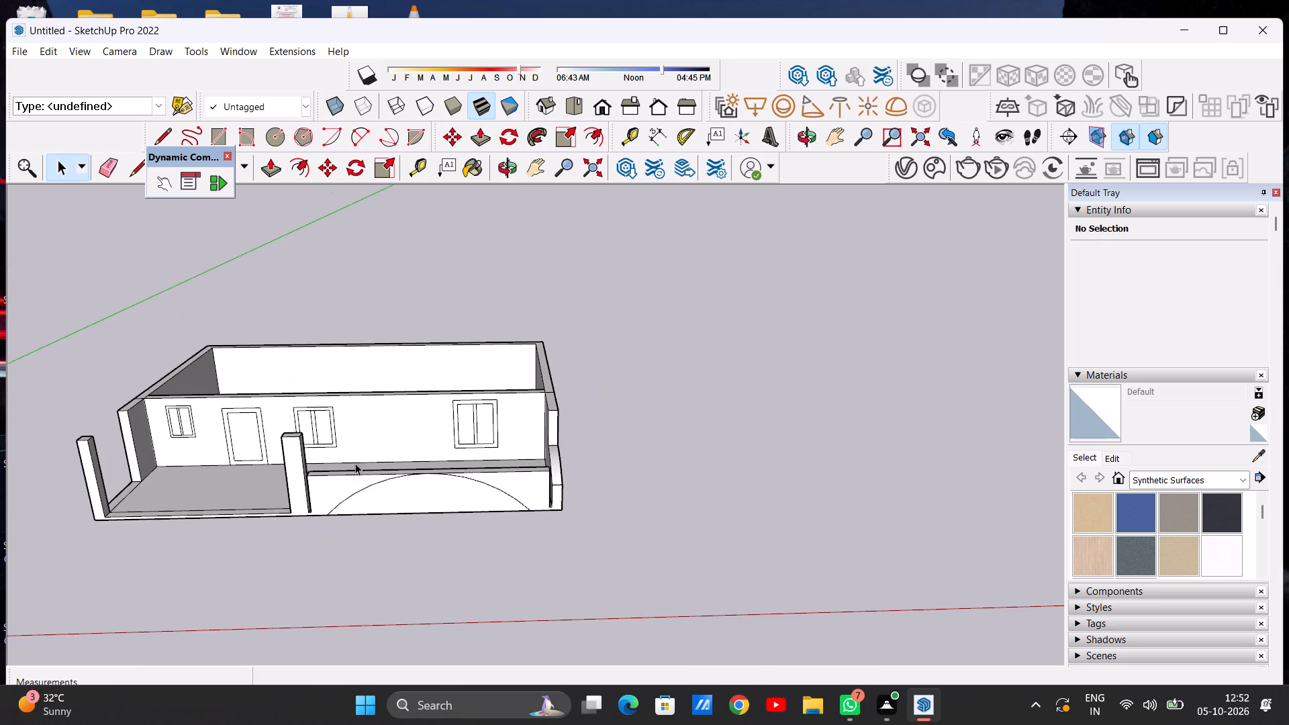
{"action": "middle_click_drag", "start_coordinate": [365, 518], "coordinate": [397, 444]}
{"action": "middle_click_drag", "start_coordinate": [328, 481], "coordinate": [319, 500]}
{"action": "scroll", "coordinate": [367, 469], "scroll_direction": "up", "scroll_amount": 3}
{"action": "scroll", "coordinate": [367, 467], "scroll_direction": "down", "scroll_amount": 5}
{"action": "scroll", "coordinate": [334, 471], "scroll_direction": "up", "scroll_amount": 2}
{"action": "scroll", "coordinate": [379, 450], "scroll_direction": "down", "scroll_amount": 4}
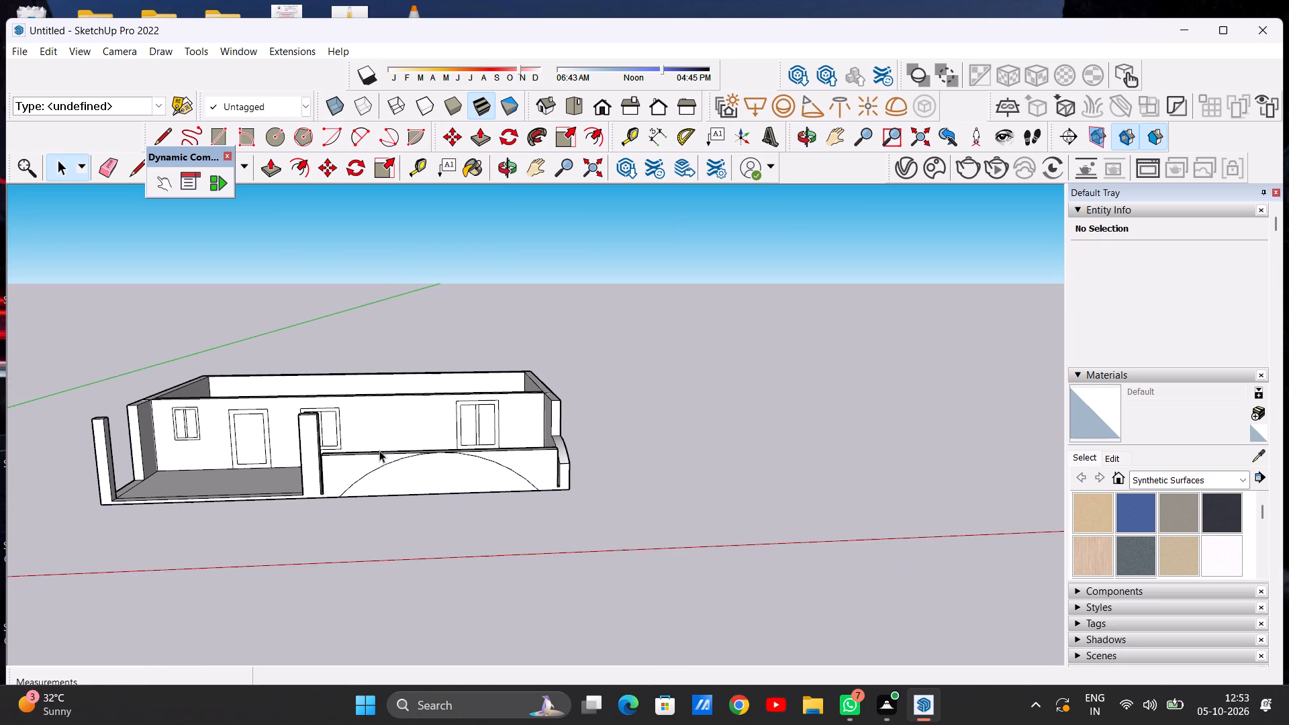
{"action": "scroll", "coordinate": [358, 467], "scroll_direction": "up", "scroll_amount": 4}
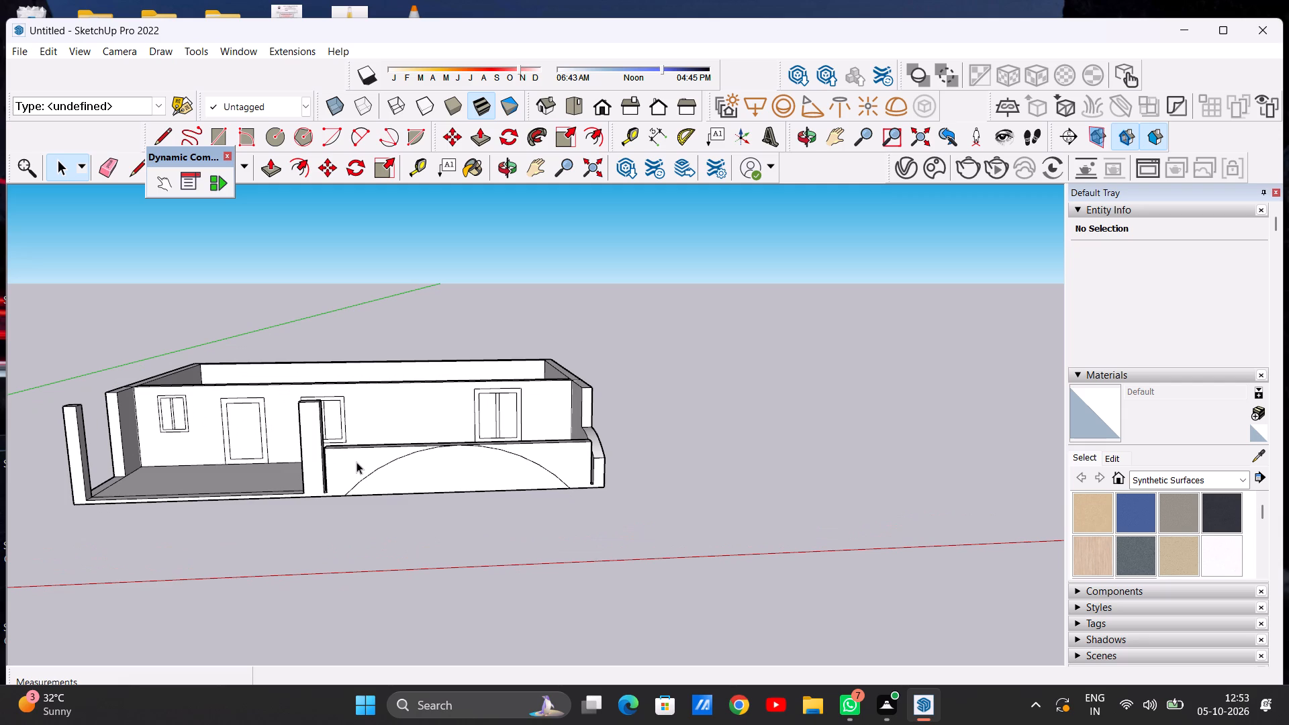
{"action": "scroll", "coordinate": [336, 493], "scroll_direction": "up", "scroll_amount": 3}
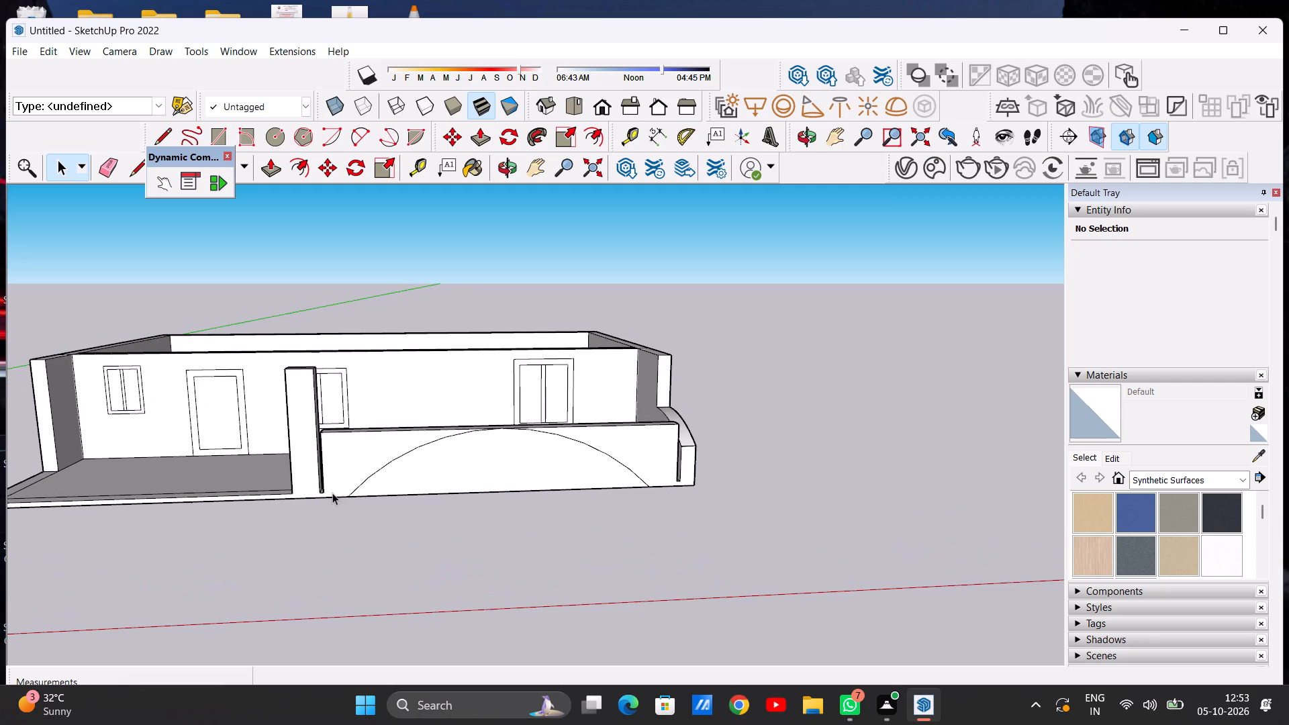
{"action": "scroll", "coordinate": [332, 493], "scroll_direction": "down", "scroll_amount": 3}
{"action": "scroll", "coordinate": [343, 493], "scroll_direction": "up", "scroll_amount": 3}
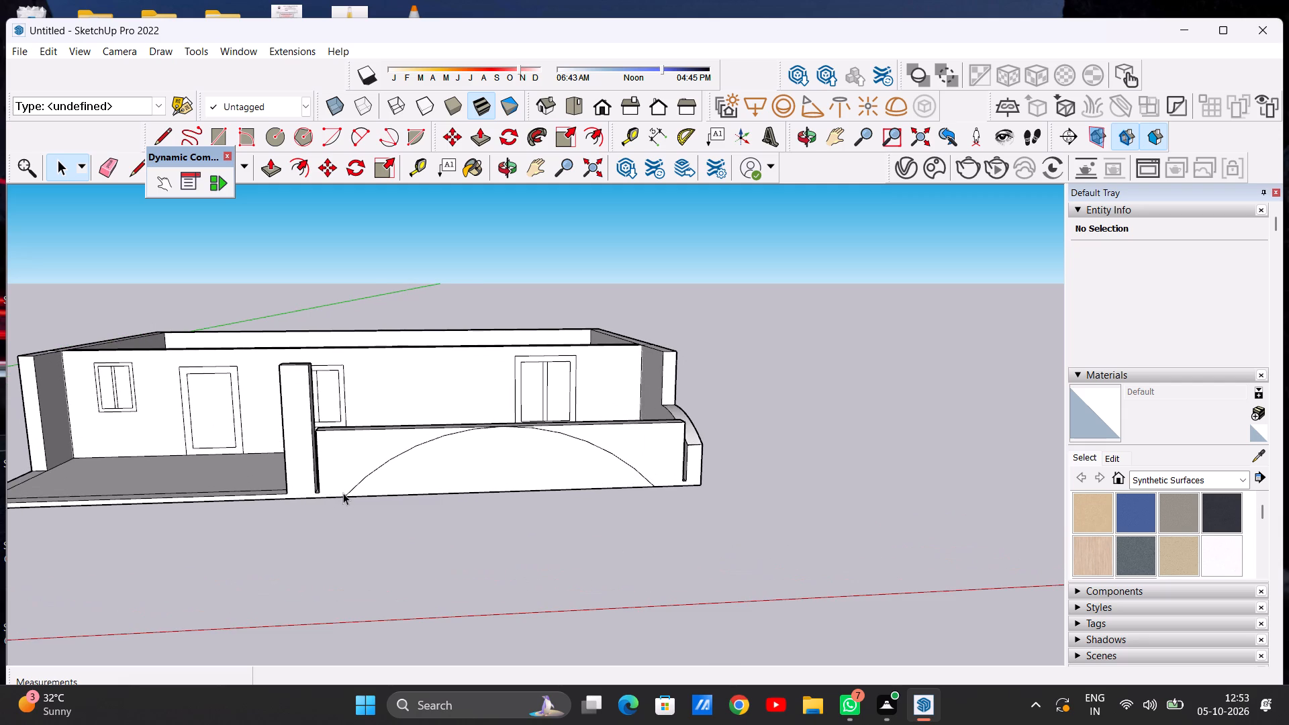
{"action": "scroll", "coordinate": [342, 490], "scroll_direction": "up", "scroll_amount": 2}
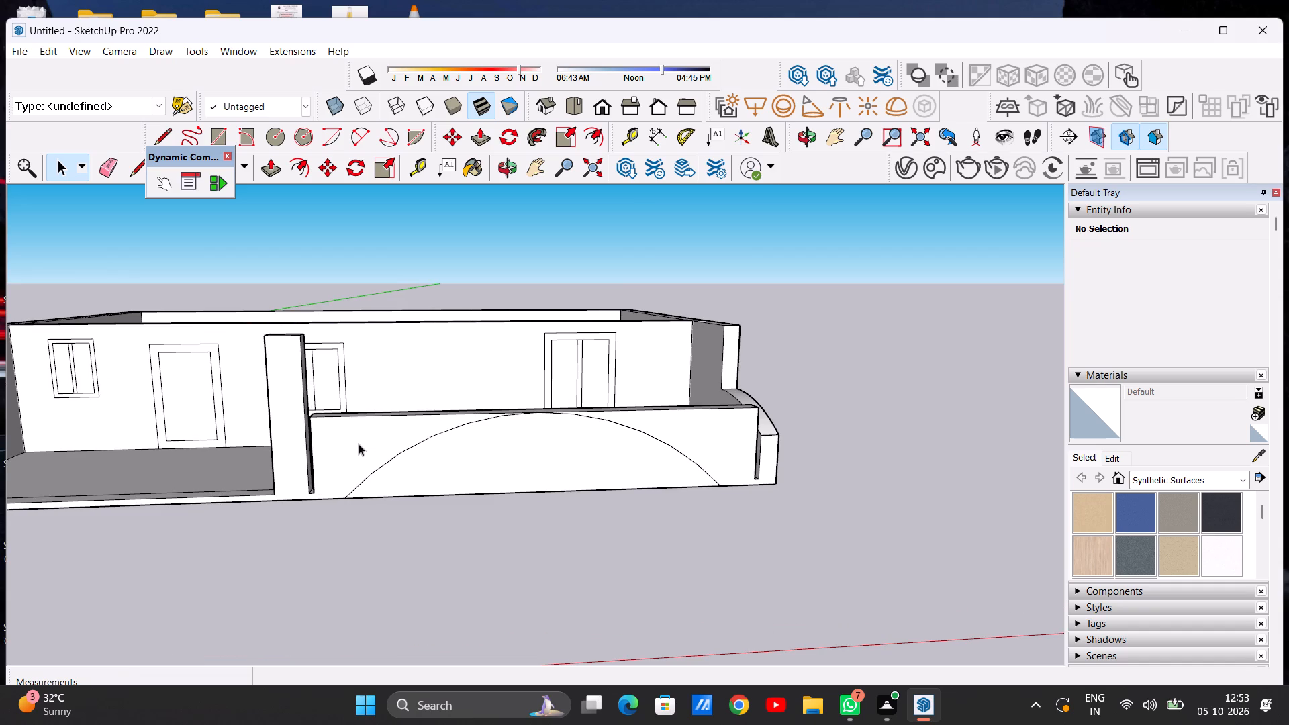
{"action": "scroll", "coordinate": [346, 483], "scroll_direction": "down", "scroll_amount": 7}
{"action": "middle_click_drag", "start_coordinate": [349, 485], "coordinate": [368, 549]}
{"action": "scroll", "coordinate": [383, 521], "scroll_direction": "up", "scroll_amount": 7}
{"action": "key", "text": "space"}
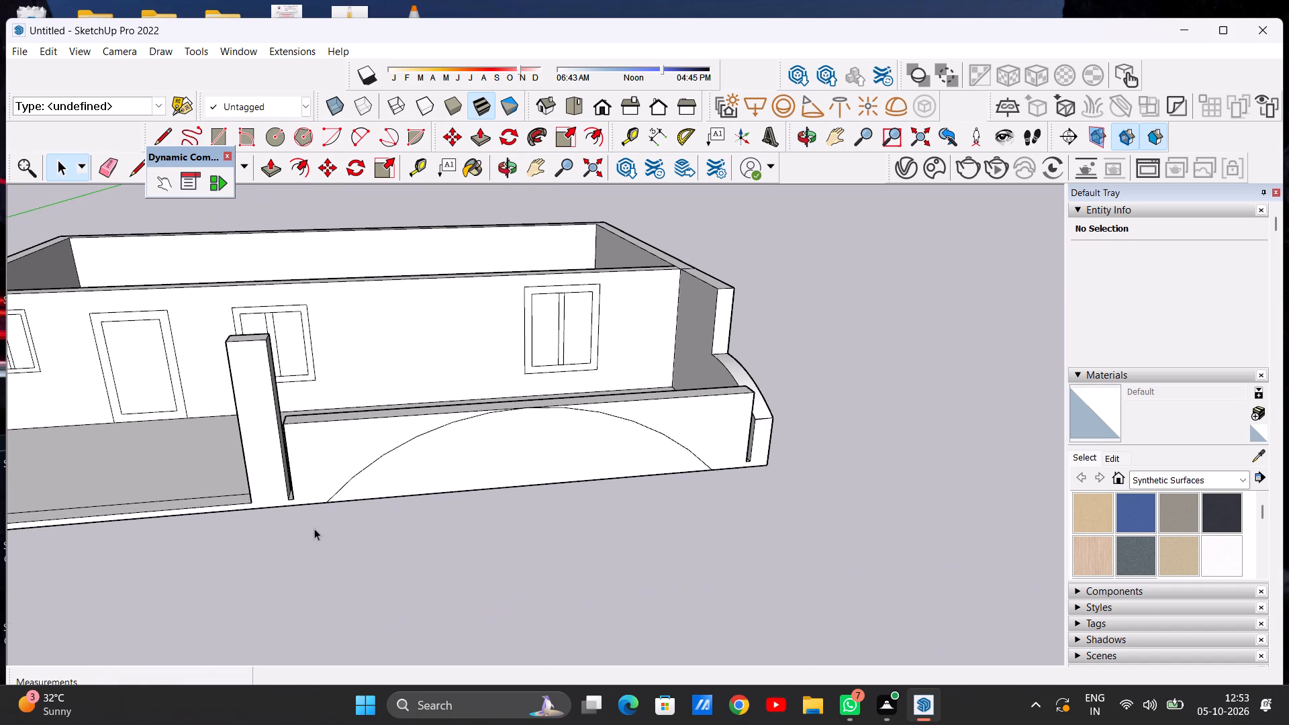
Undo the arc drawn on the front wall's face.
{"action": "key", "text": "ctrl+z"}
Examine the whole building and its plain front wall from near, far, low and high angles.
{"action": "scroll", "coordinate": [315, 512], "scroll_direction": "down", "scroll_amount": 7}
{"action": "middle_click_drag", "start_coordinate": [359, 522], "coordinate": [367, 408]}
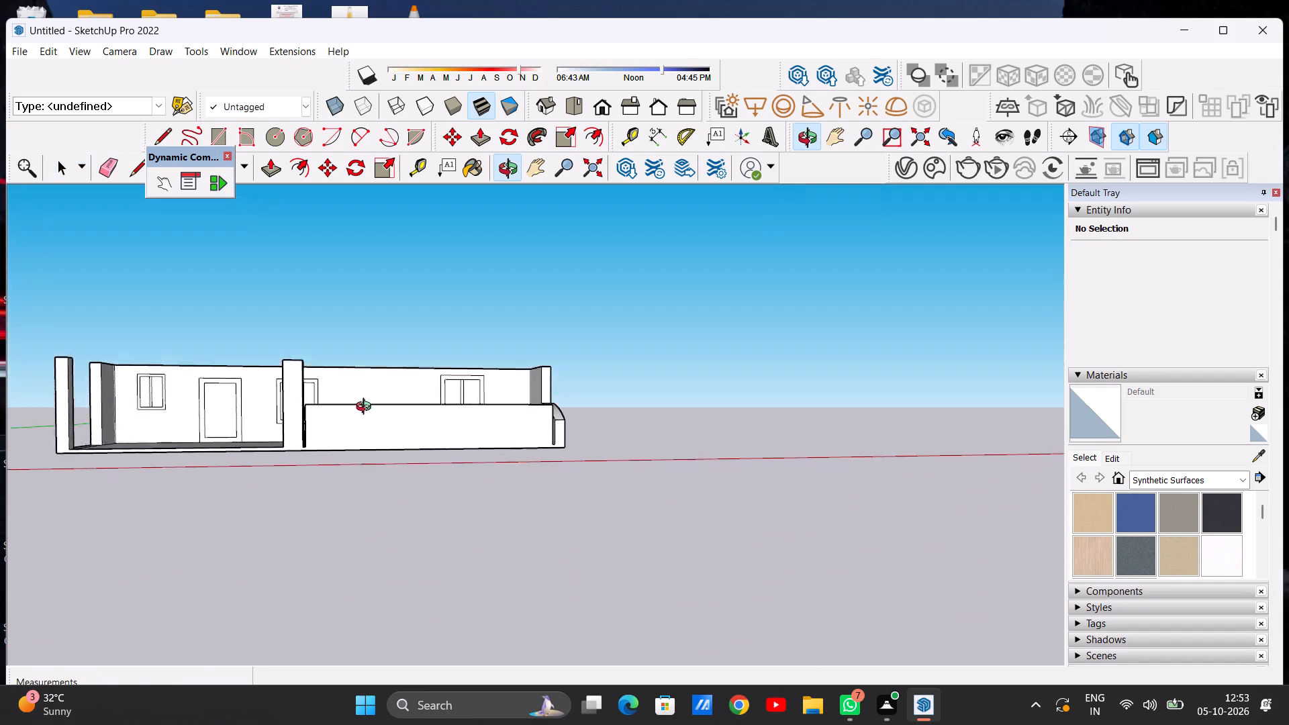
{"action": "middle_click_drag", "start_coordinate": [367, 408], "coordinate": [383, 473]}
{"action": "scroll", "coordinate": [299, 479], "scroll_direction": "down", "scroll_amount": 16}
{"action": "scroll", "coordinate": [148, 447], "scroll_direction": "down", "scroll_amount": 4}
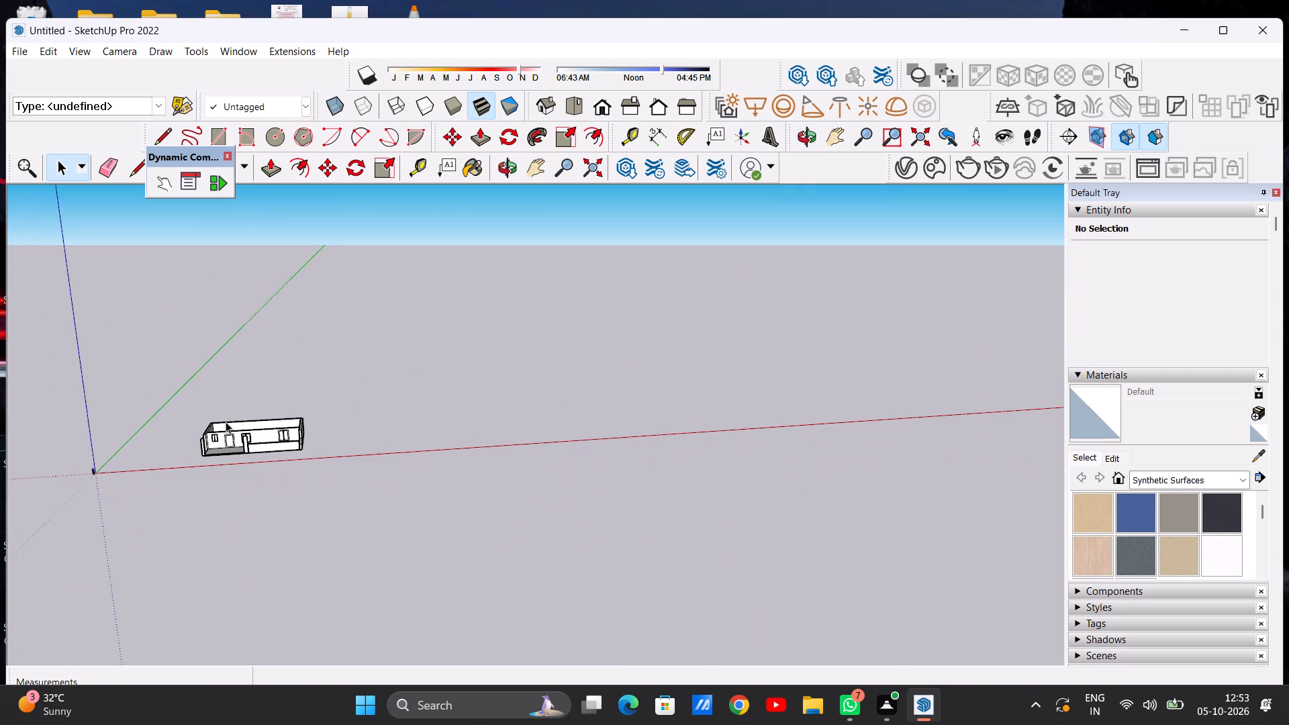
{"action": "scroll", "coordinate": [191, 436], "scroll_direction": "up", "scroll_amount": 19}
{"action": "middle_click_drag", "start_coordinate": [287, 480], "coordinate": [236, 459]}
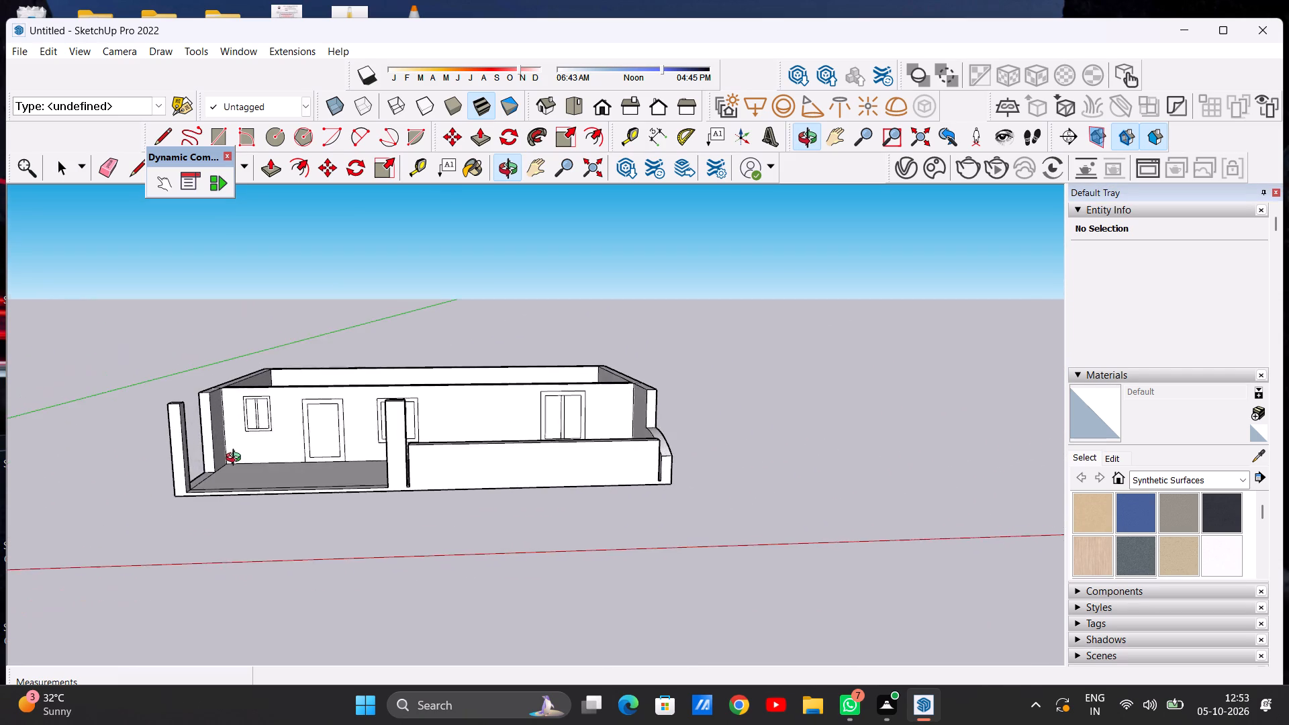
{"action": "middle_click_drag", "start_coordinate": [236, 459], "coordinate": [216, 469]}
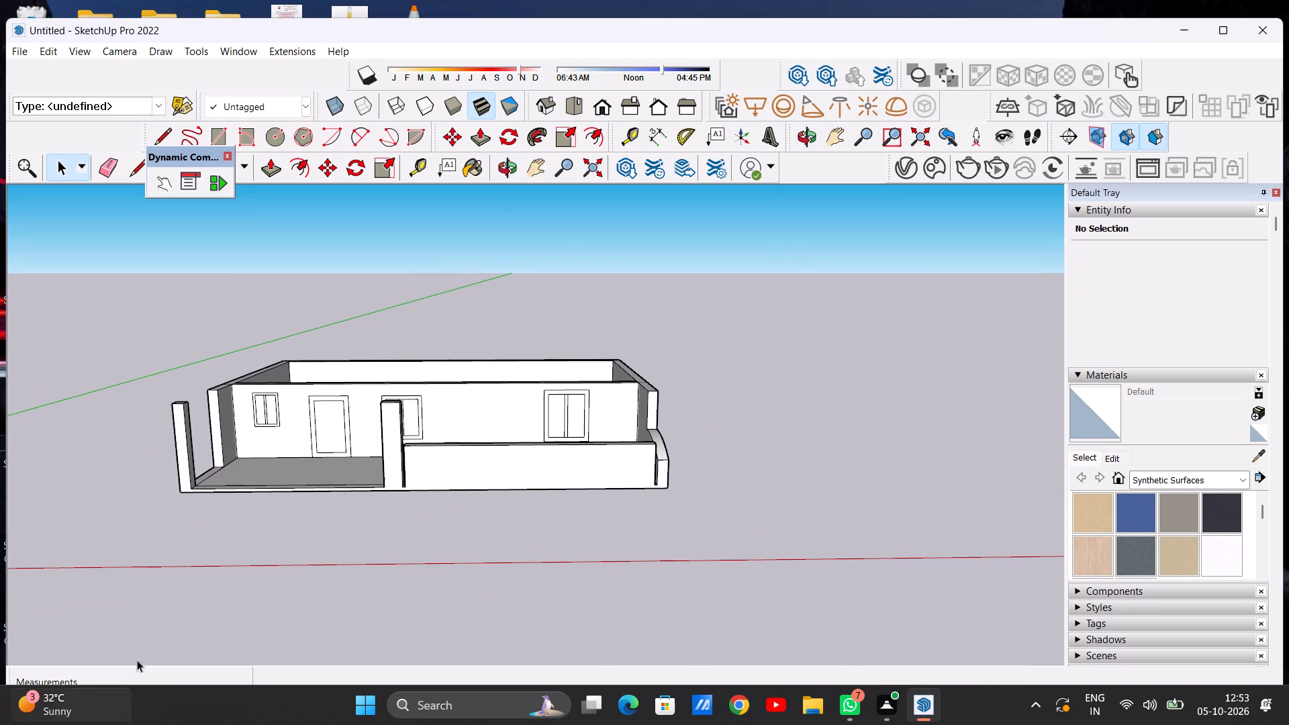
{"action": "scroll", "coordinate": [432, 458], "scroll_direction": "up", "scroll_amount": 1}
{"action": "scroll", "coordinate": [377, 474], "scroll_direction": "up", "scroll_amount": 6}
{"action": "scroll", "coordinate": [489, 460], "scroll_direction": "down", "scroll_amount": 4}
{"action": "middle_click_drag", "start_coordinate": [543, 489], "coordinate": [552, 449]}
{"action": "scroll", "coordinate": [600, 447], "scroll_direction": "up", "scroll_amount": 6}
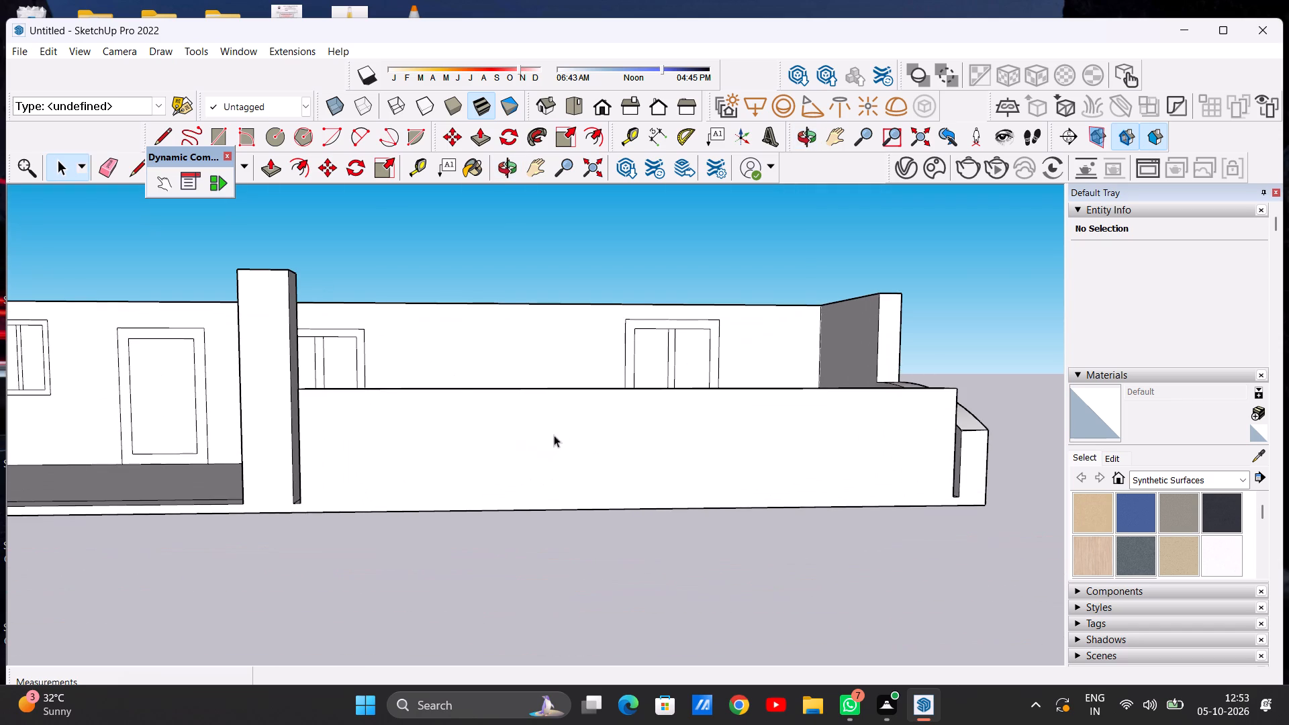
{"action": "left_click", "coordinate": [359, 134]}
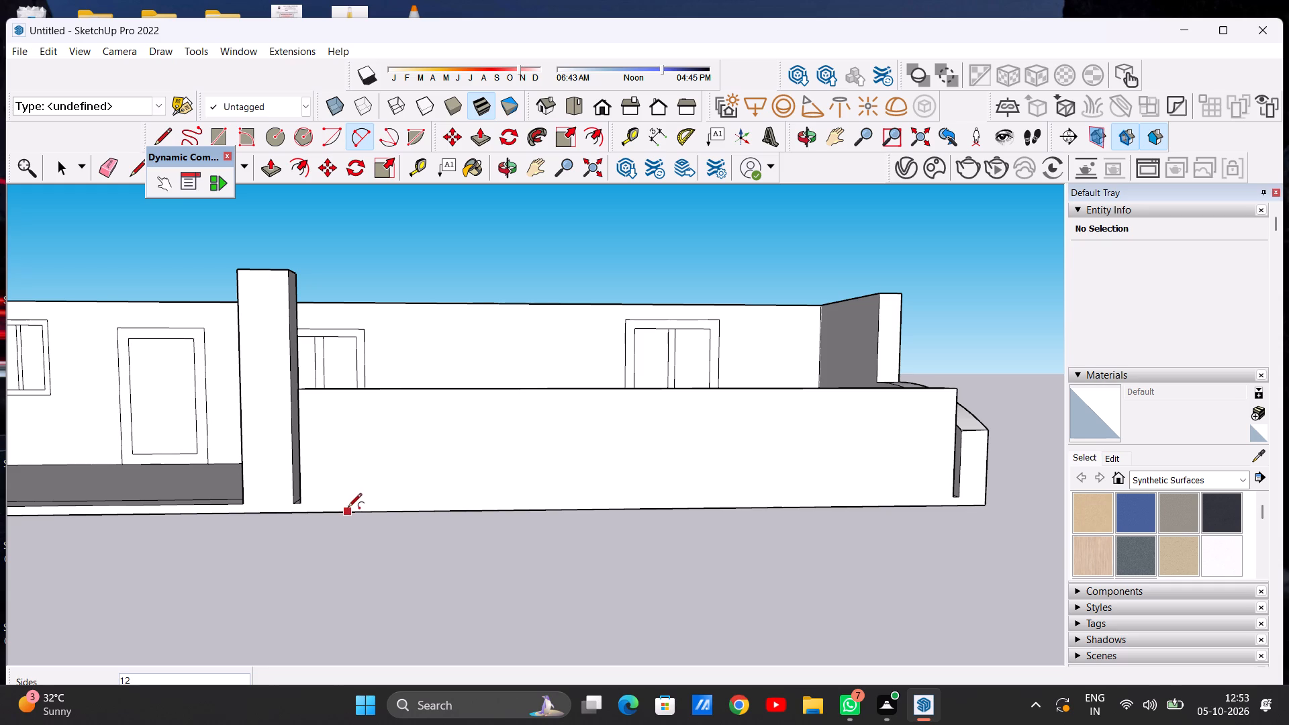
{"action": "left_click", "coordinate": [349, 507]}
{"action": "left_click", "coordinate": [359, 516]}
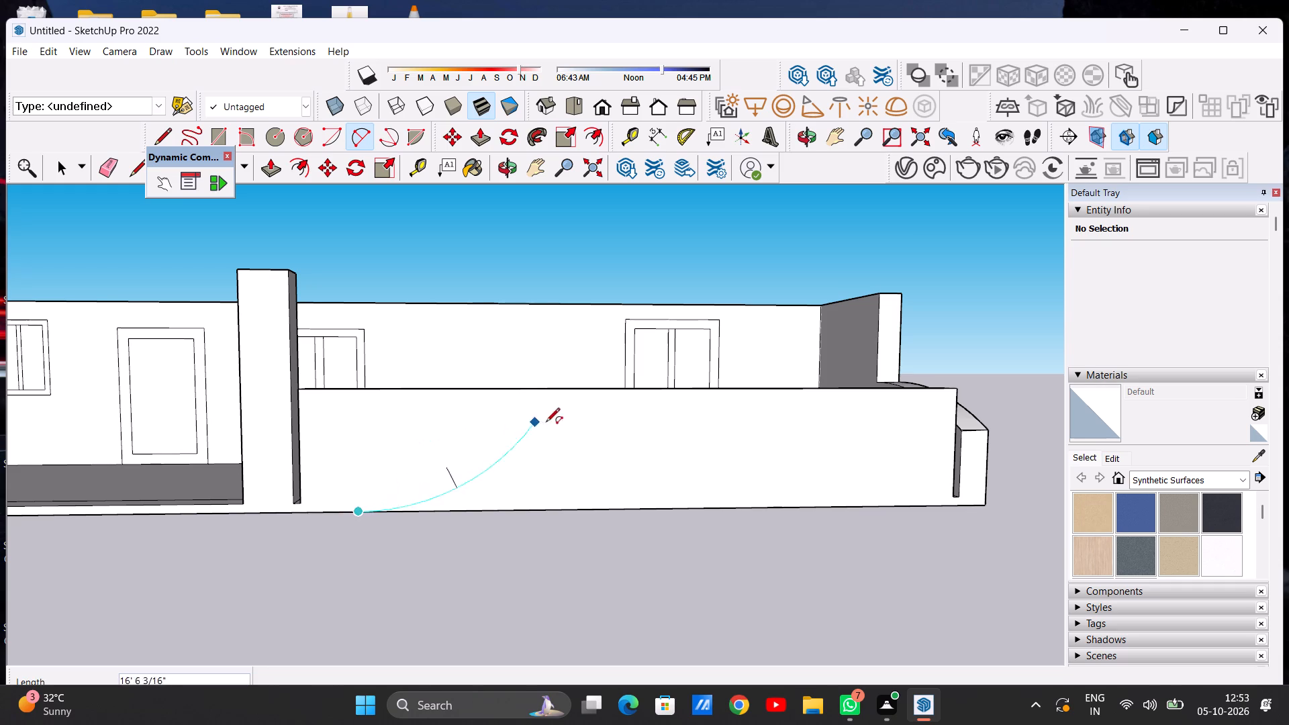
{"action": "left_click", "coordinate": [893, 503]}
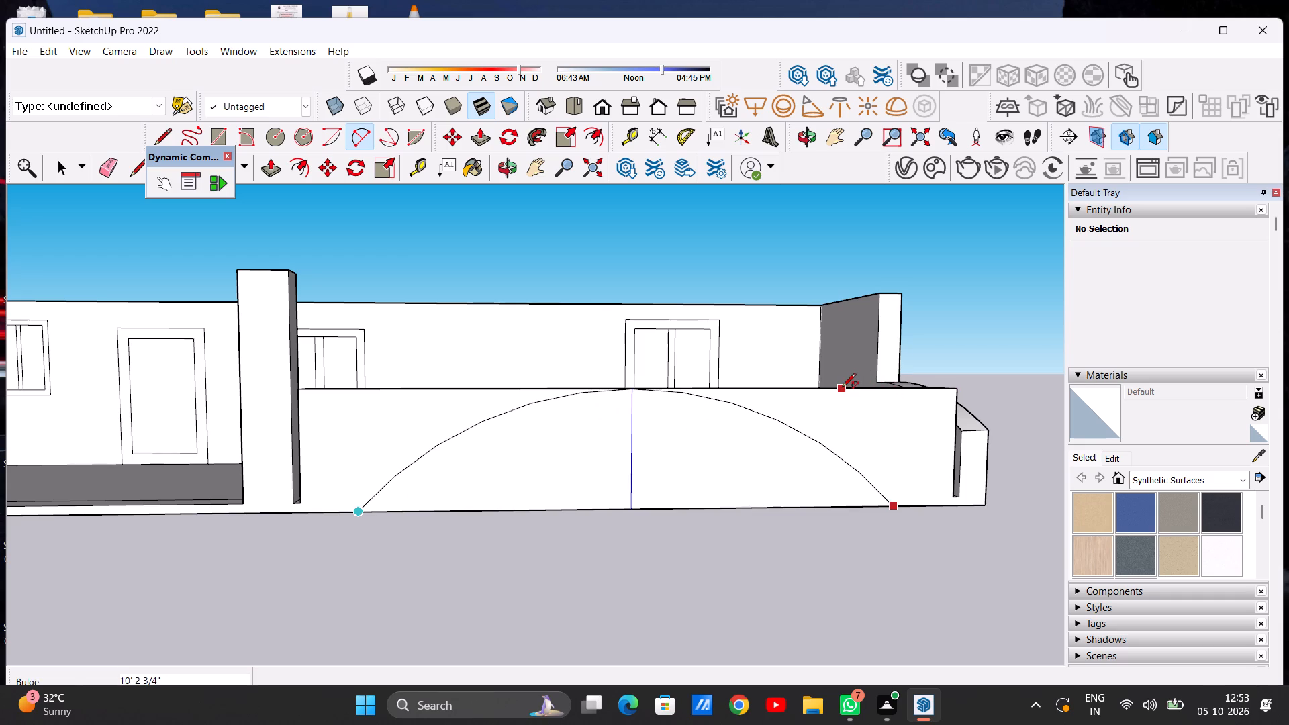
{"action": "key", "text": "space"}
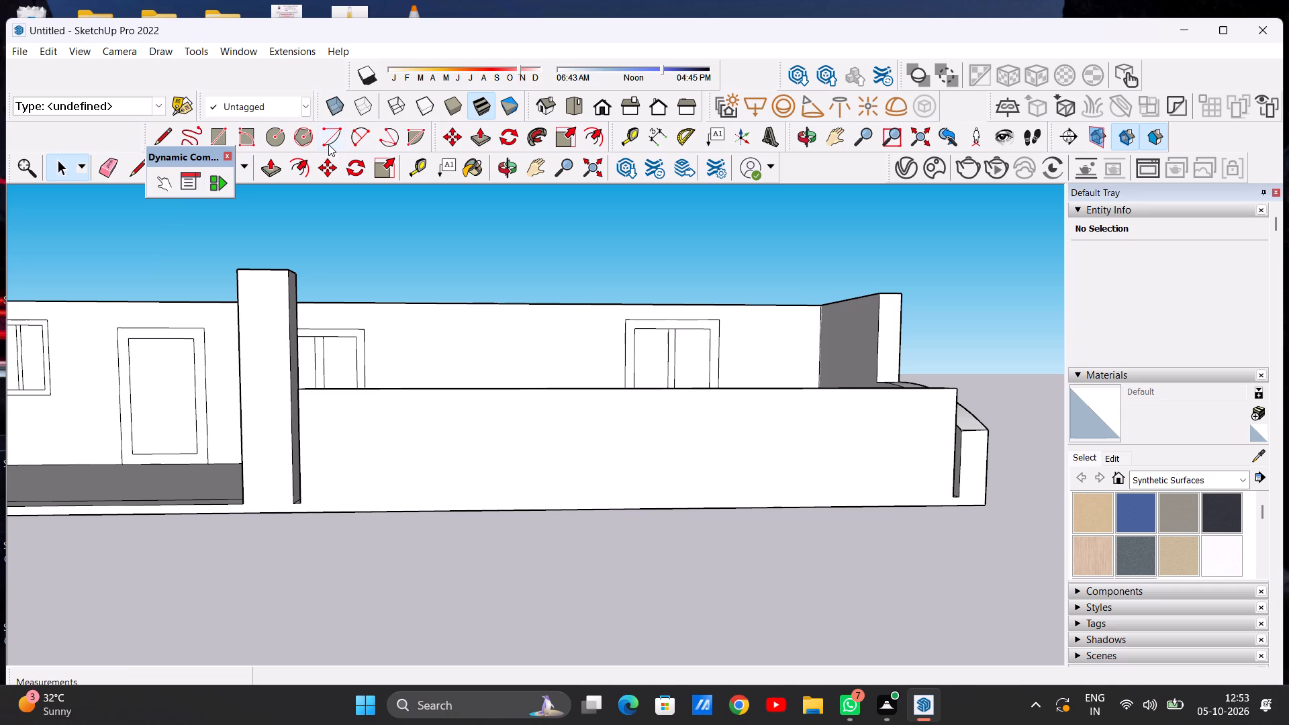
Draw a 2 Point Arc on the front wall's face between bottom-edge points near both ends, with a 10' 2 3/4" bulge reaching the top edge.
{"action": "left_click", "coordinate": [355, 122]}
{"action": "left_click", "coordinate": [358, 136]}
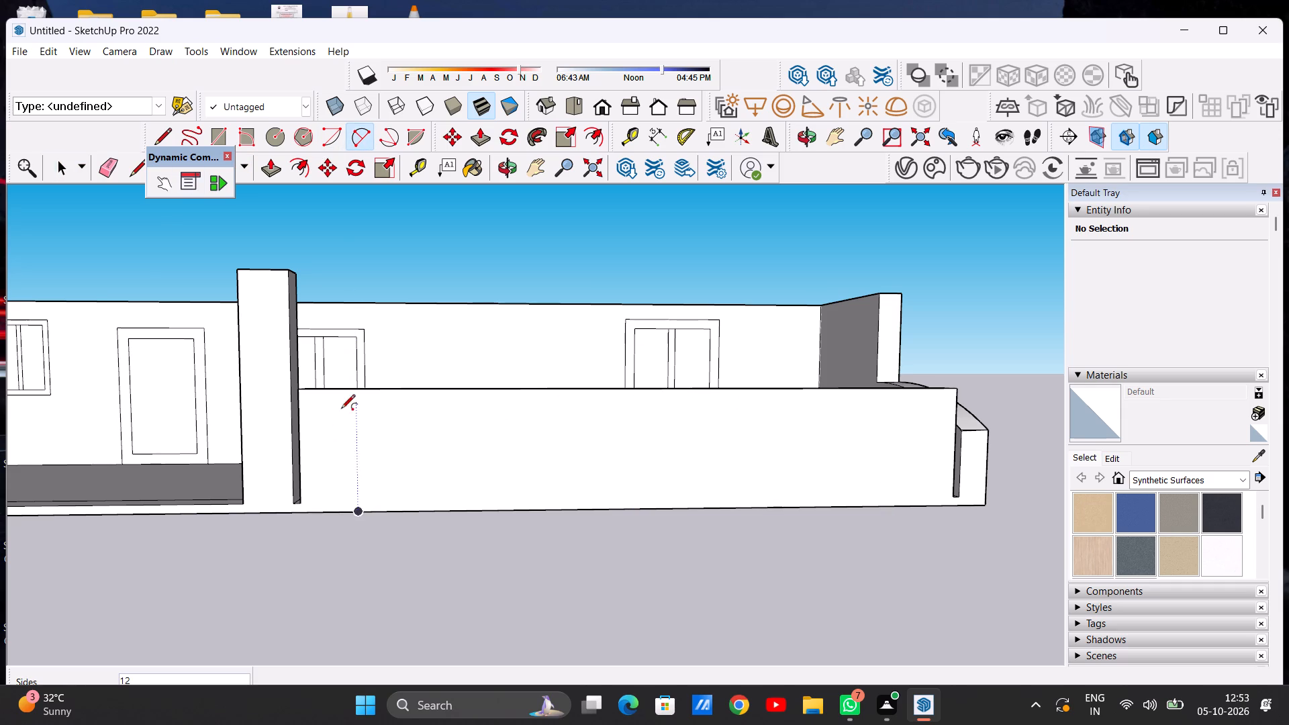
{"action": "left_click", "coordinate": [328, 515]}
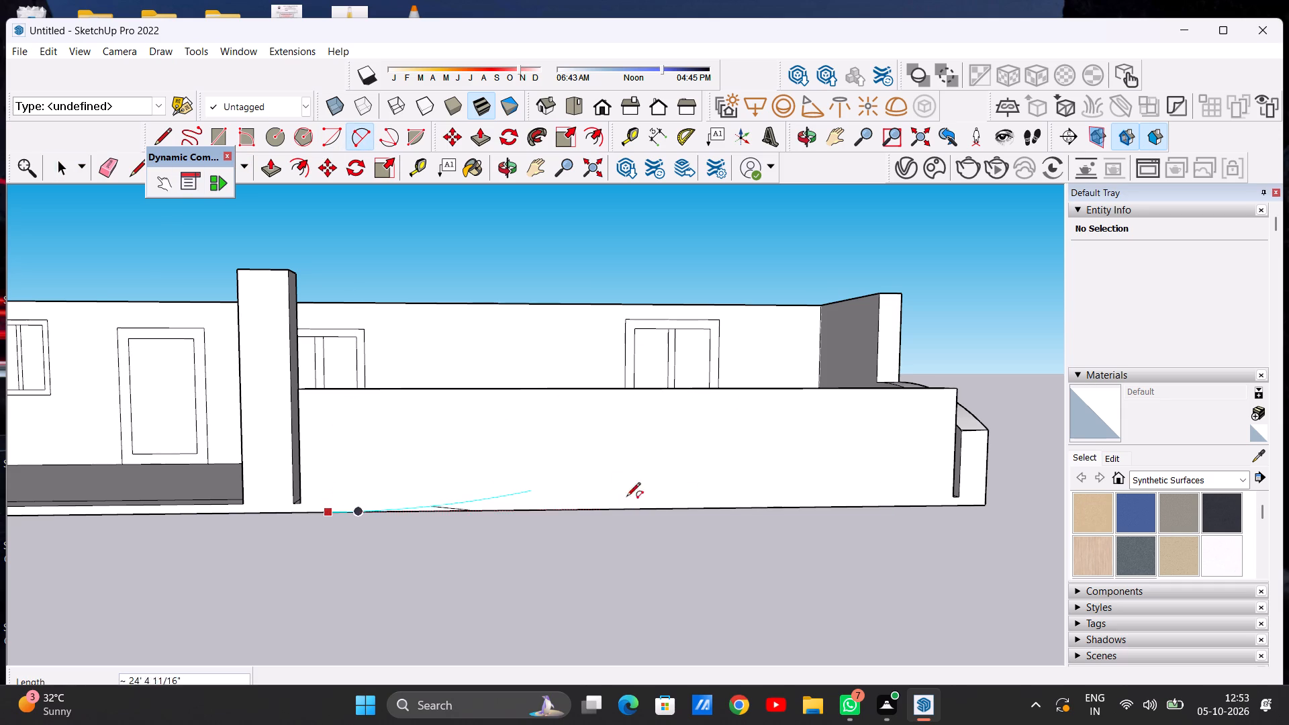
{"action": "left_click", "coordinate": [916, 506]}
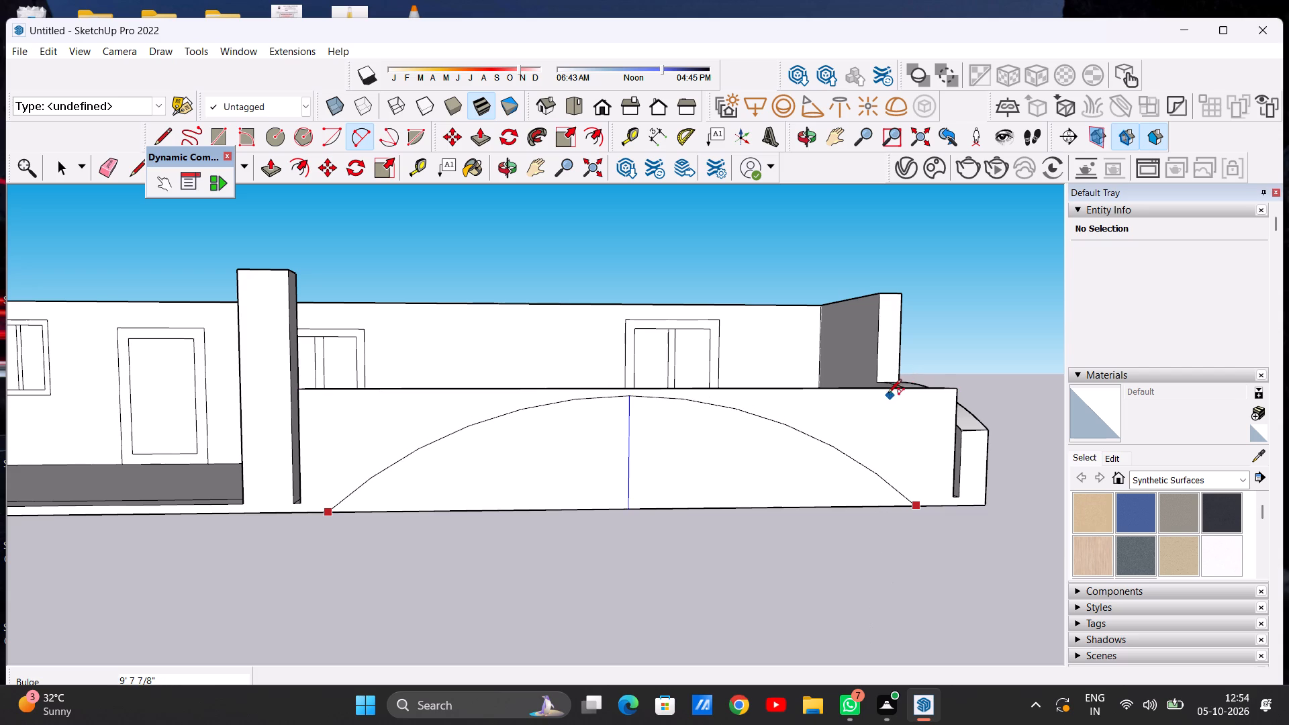
{"action": "left_click", "coordinate": [863, 389]}
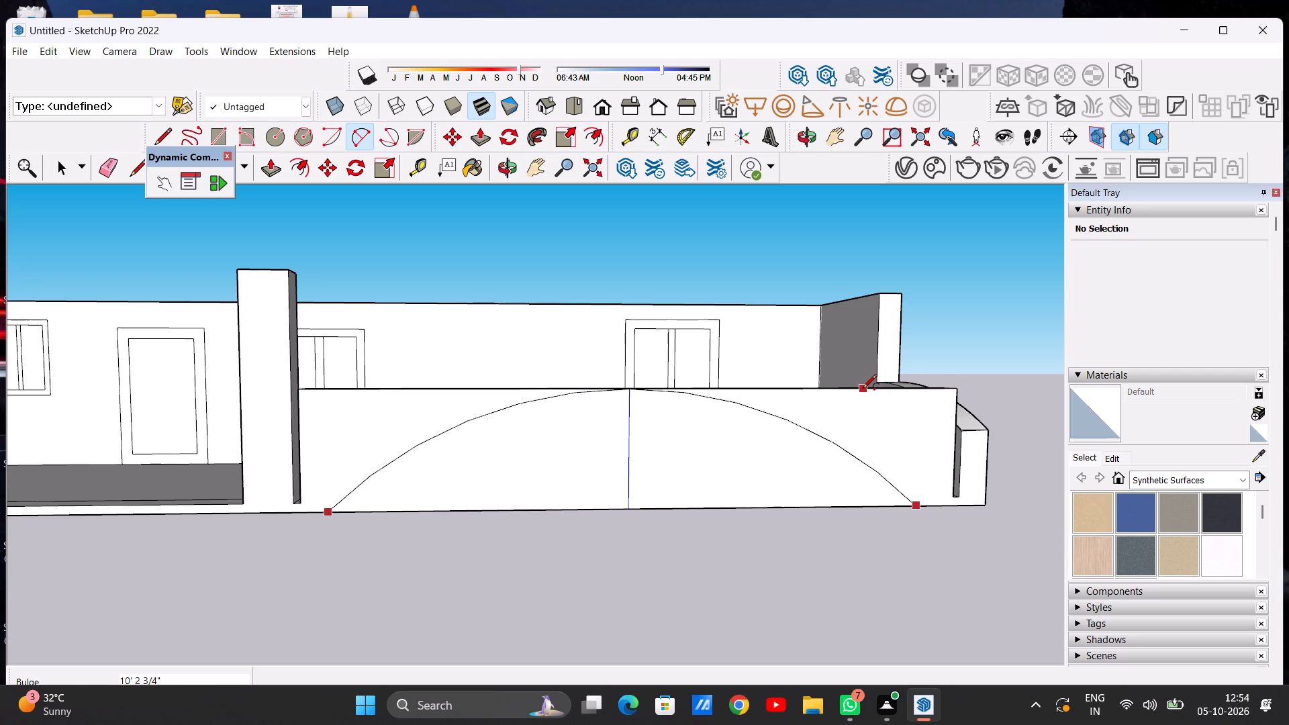
{"action": "key", "text": "space"}
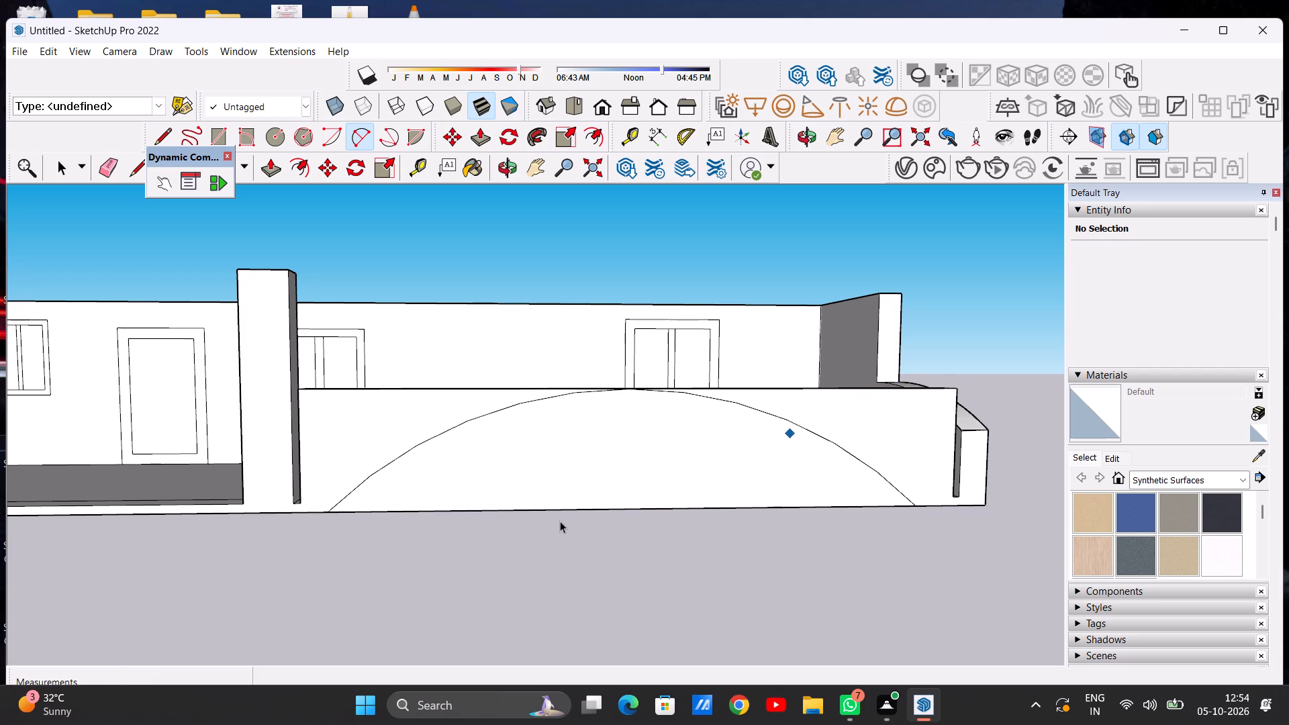
Draw a 9" vertical line from the front wall's lower corner beside the middle column down to the slab's bottom edge.
{"action": "scroll", "coordinate": [567, 512], "scroll_direction": "down", "scroll_amount": 12}
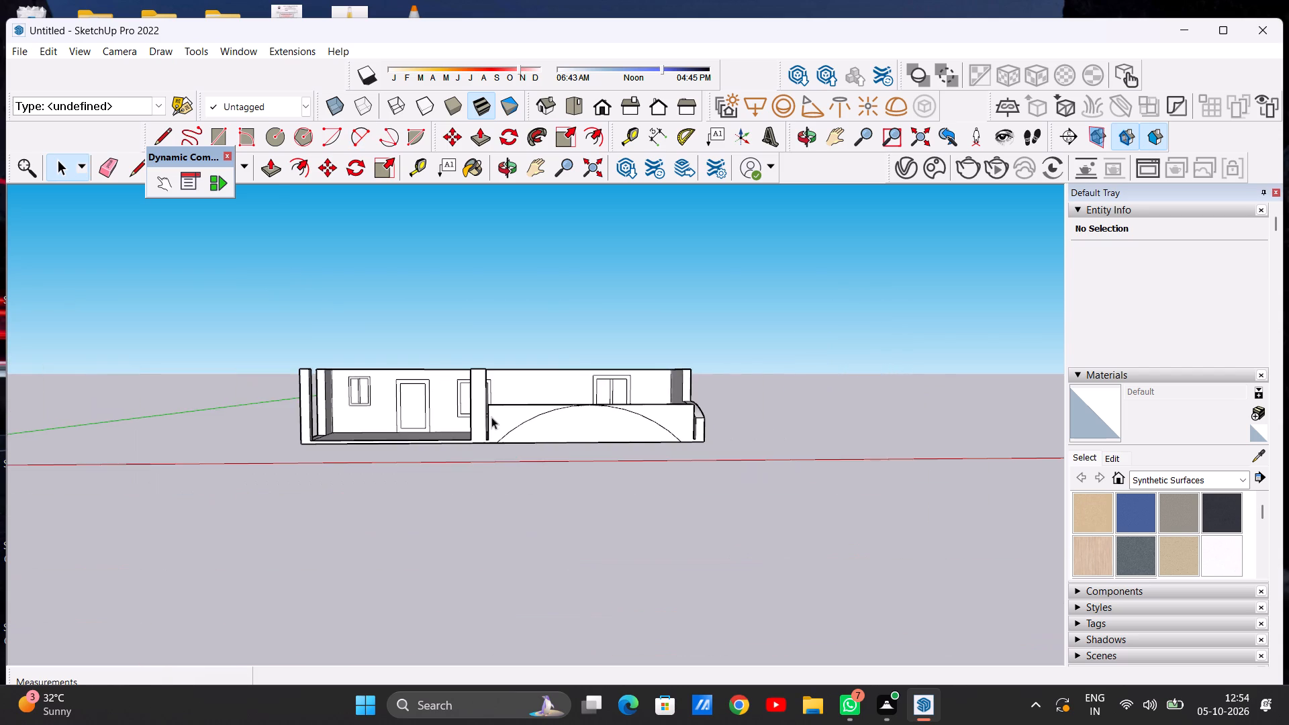
{"action": "middle_click_drag", "start_coordinate": [474, 431], "coordinate": [534, 473]}
{"action": "scroll", "coordinate": [531, 436], "scroll_direction": "up", "scroll_amount": 14}
{"action": "scroll", "coordinate": [513, 435], "scroll_direction": "down", "scroll_amount": 6}
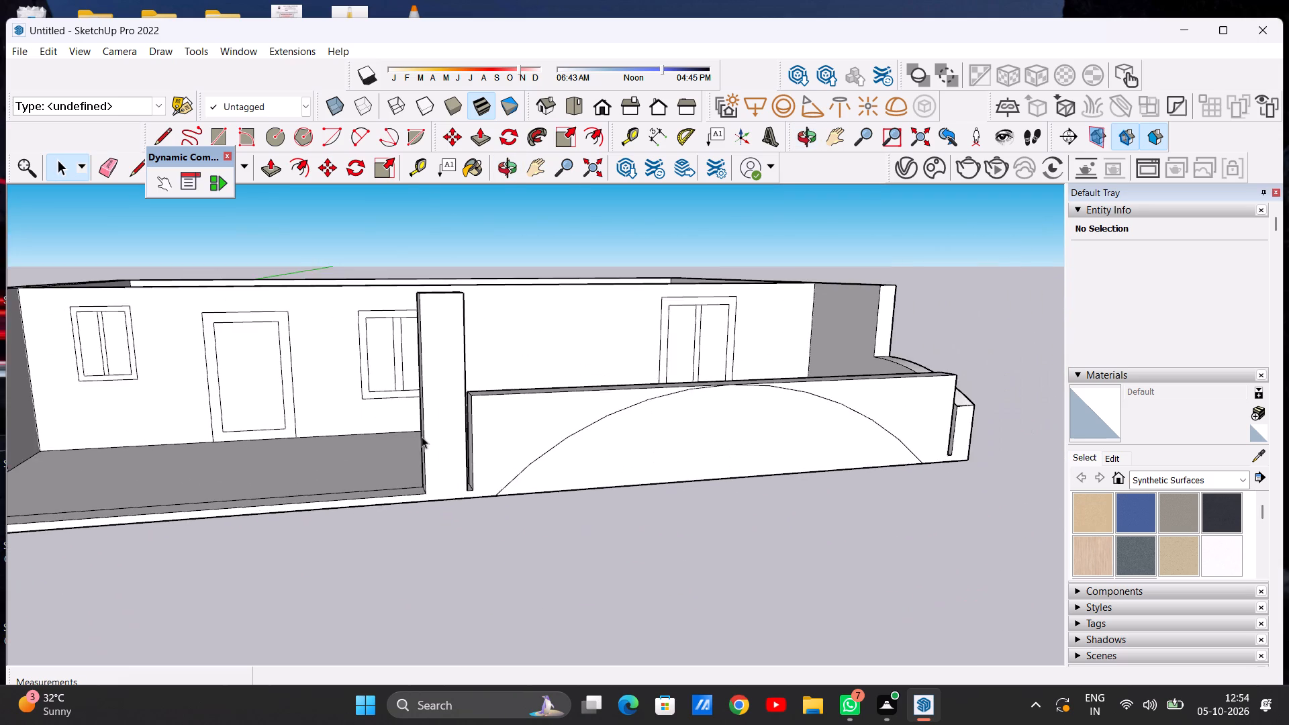
{"action": "middle_click_drag", "start_coordinate": [422, 437], "coordinate": [428, 539]}
{"action": "scroll", "coordinate": [501, 528], "scroll_direction": "up", "scroll_amount": 6}
{"action": "scroll", "coordinate": [451, 492], "scroll_direction": "down", "scroll_amount": 5}
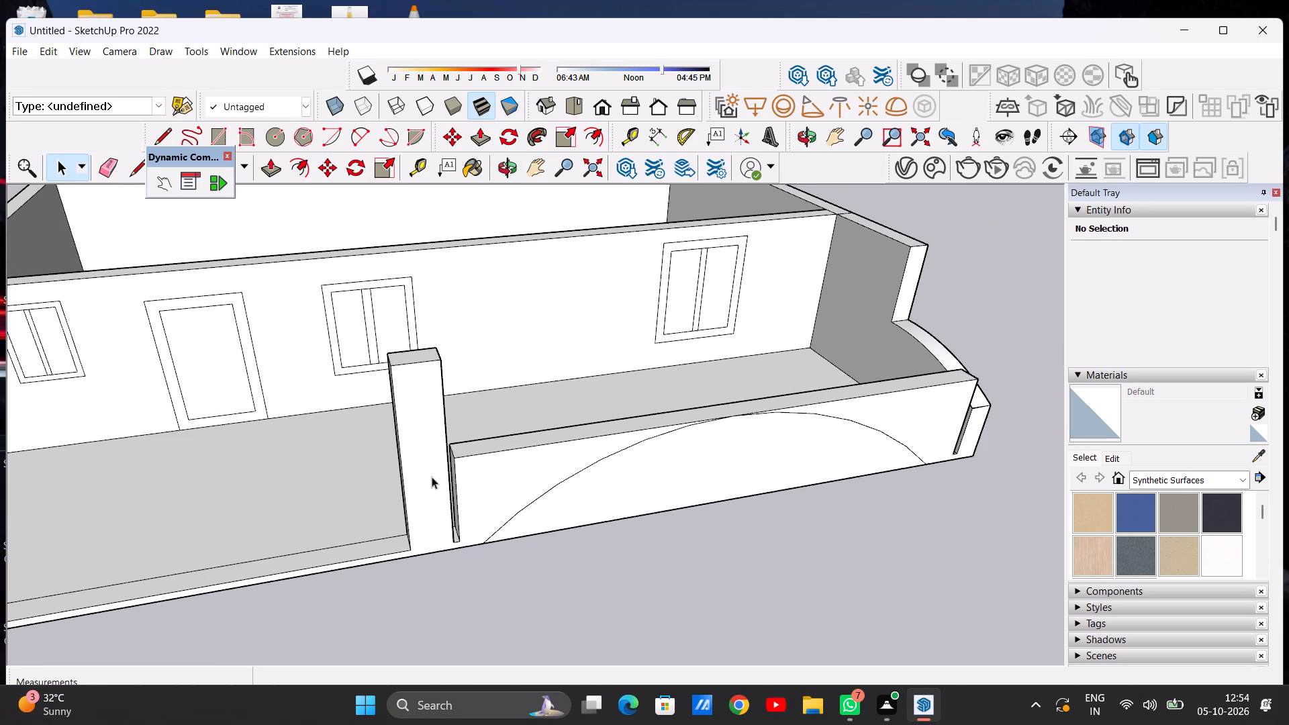
{"action": "middle_click_drag", "start_coordinate": [506, 524], "coordinate": [436, 526]}
{"action": "scroll", "coordinate": [487, 507], "scroll_direction": "up", "scroll_amount": 5}
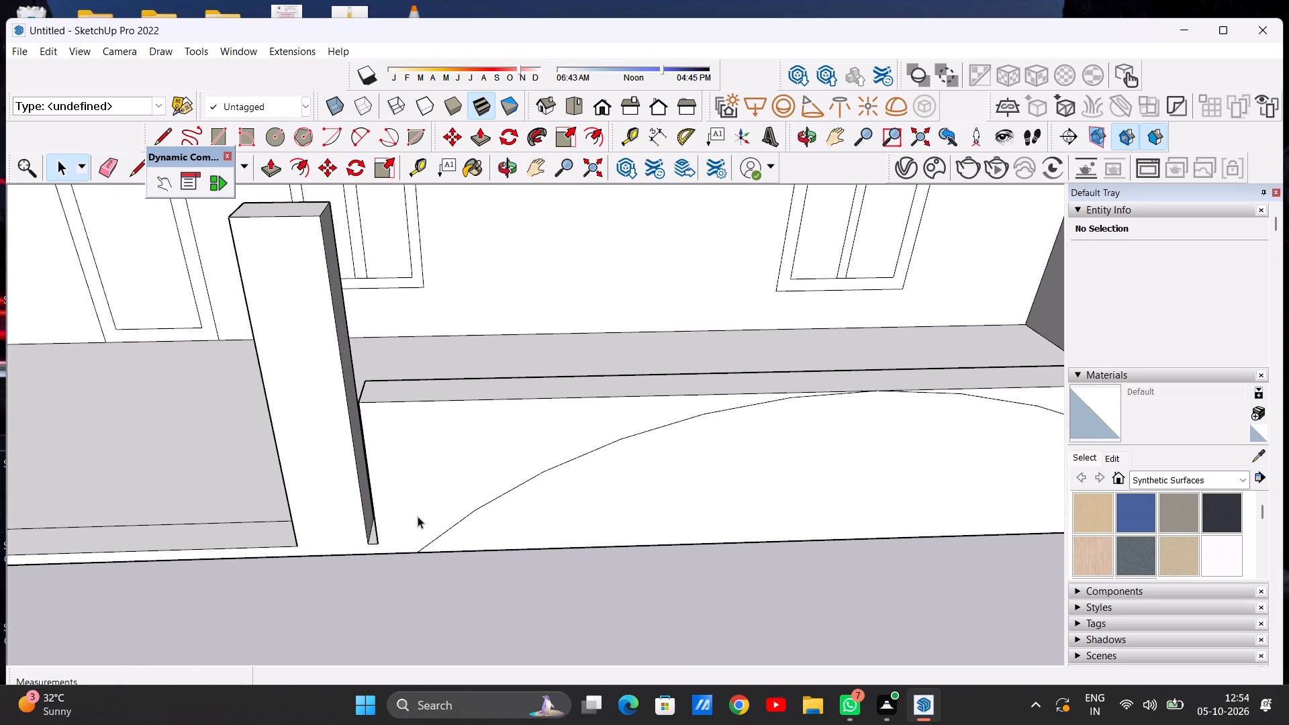
{"action": "key", "text": "l"}
{"action": "scroll", "coordinate": [378, 558], "scroll_direction": "up", "scroll_amount": 7}
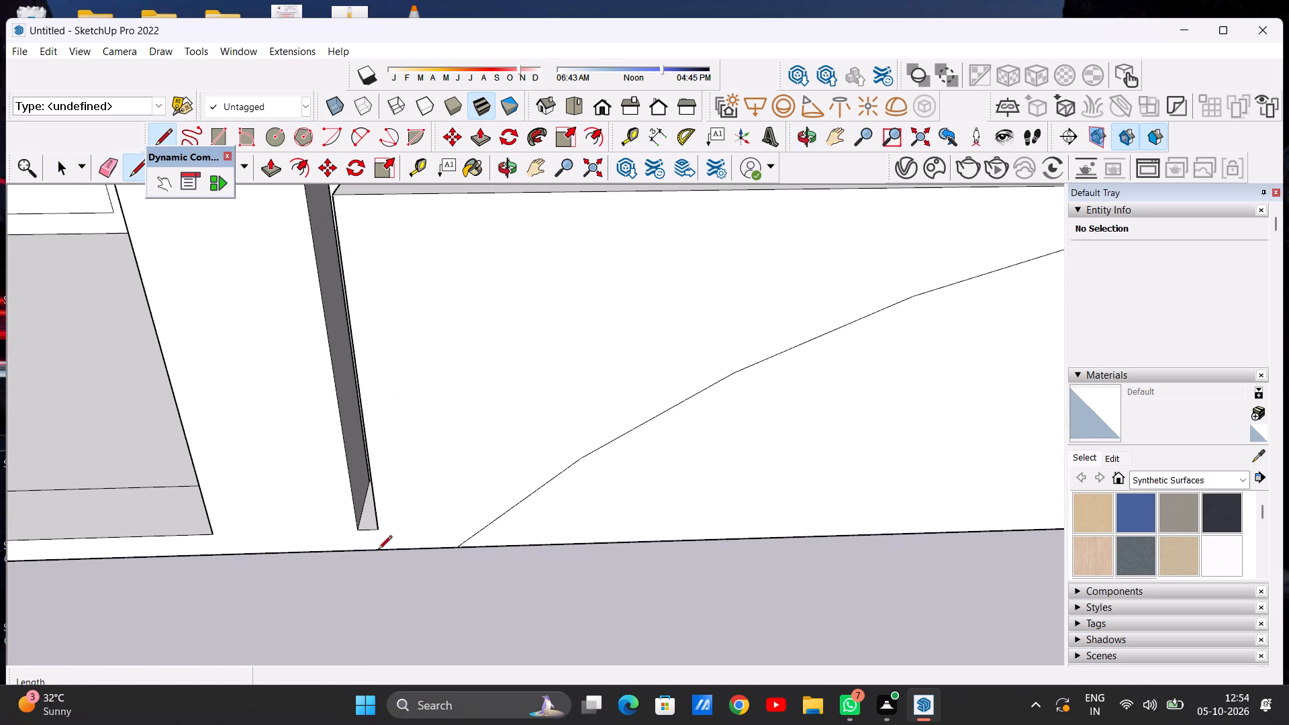
{"action": "left_click", "coordinate": [376, 532]}
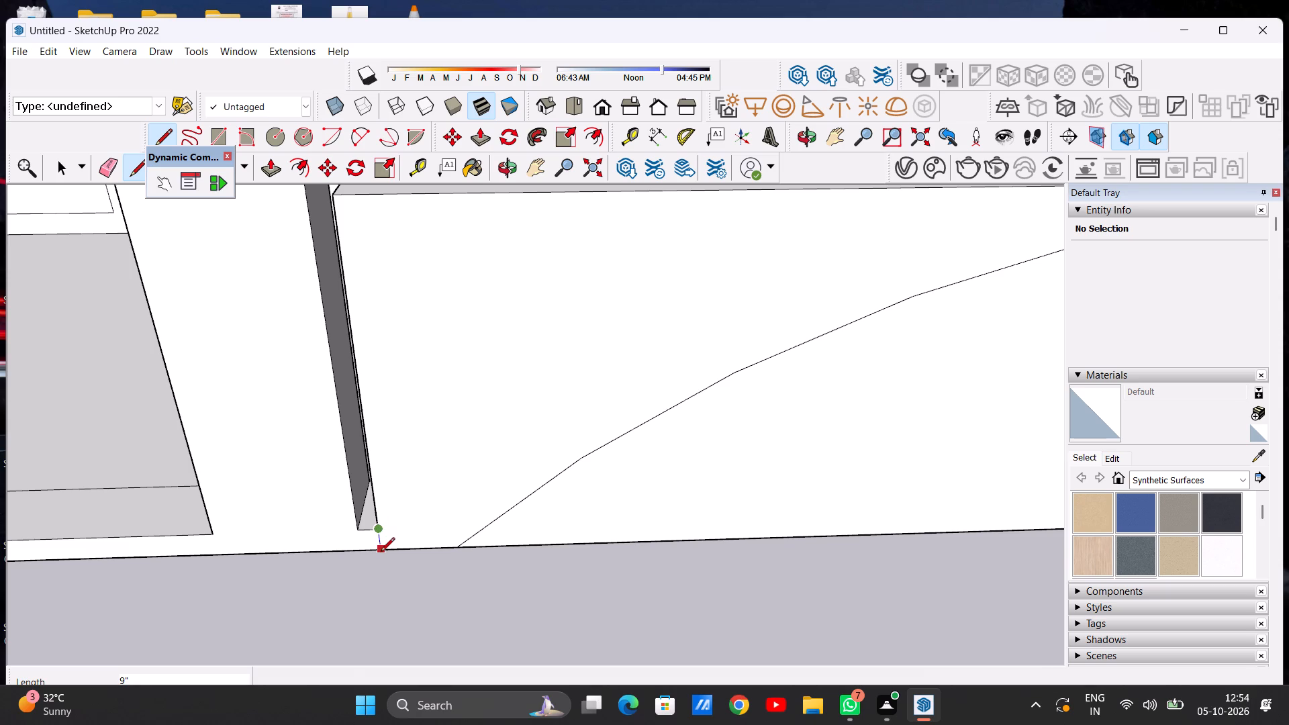
{"action": "left_click", "coordinate": [381, 552]}
Draw a 9" vertical line from the front wall's lower corner beside the arched side wall down to the slab's bottom edge.
{"action": "scroll", "coordinate": [389, 557], "scroll_direction": "down", "scroll_amount": 20}
{"action": "scroll", "coordinate": [696, 558], "scroll_direction": "up", "scroll_amount": 3}
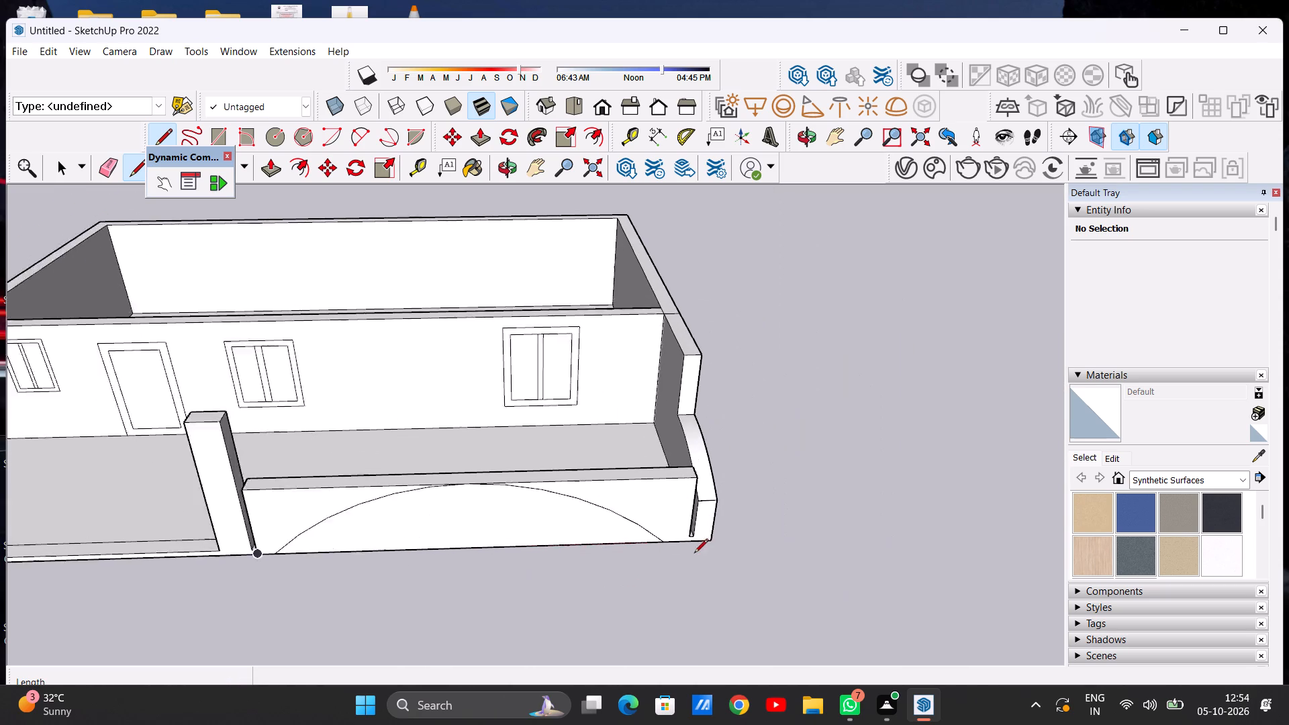
{"action": "scroll", "coordinate": [694, 554], "scroll_direction": "up", "scroll_amount": 16}
{"action": "scroll", "coordinate": [658, 535], "scroll_direction": "down", "scroll_amount": 13}
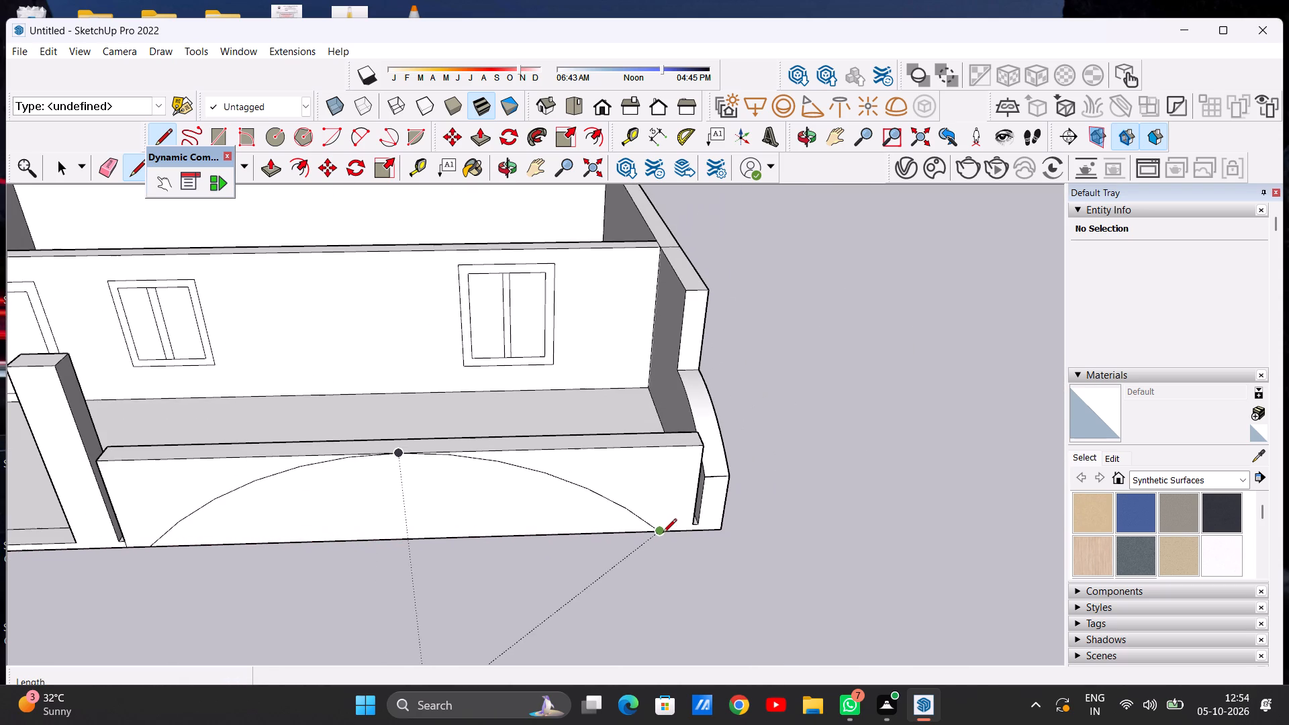
{"action": "scroll", "coordinate": [685, 529], "scroll_direction": "up", "scroll_amount": 13}
{"action": "left_click", "coordinate": [708, 507]}
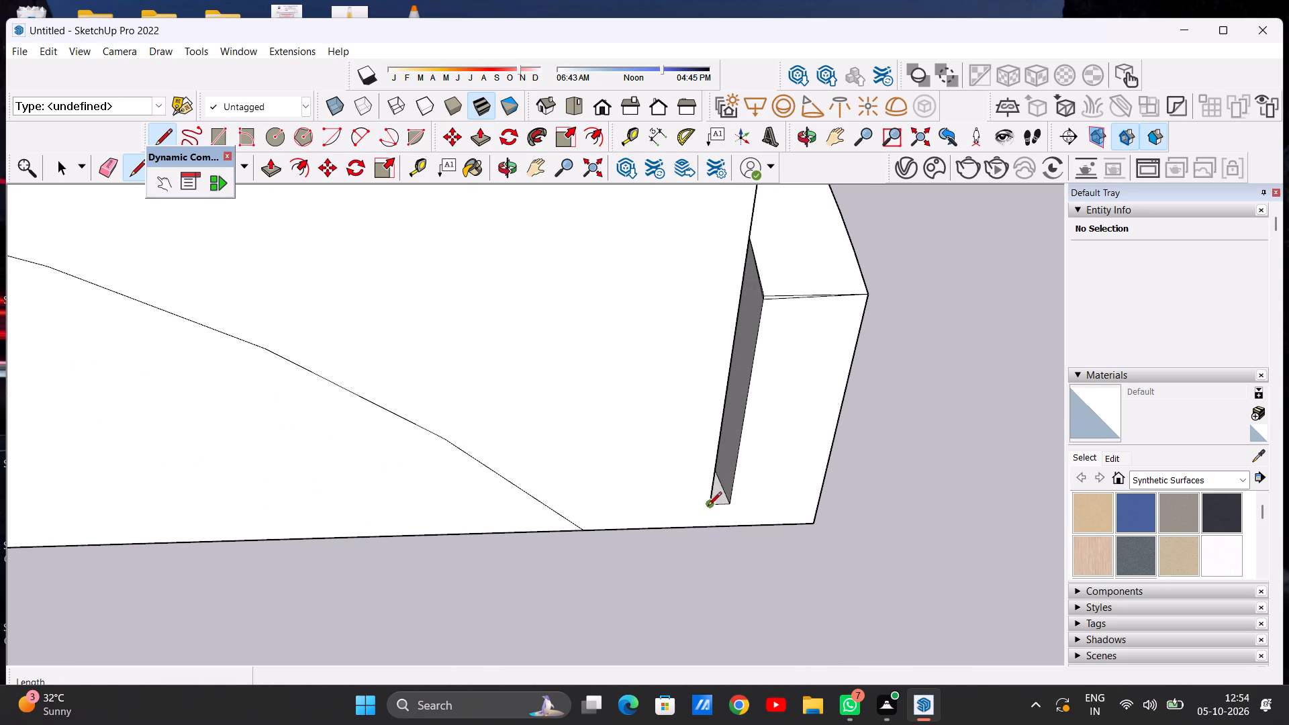
{"action": "left_click", "coordinate": [704, 531]}
{"action": "key", "text": "space"}
Examine the front wall's arc outline and end lines in relation to the whole building from near and far.
{"action": "scroll", "coordinate": [613, 482], "scroll_direction": "down", "scroll_amount": 20}
{"action": "scroll", "coordinate": [613, 482], "scroll_direction": "down", "scroll_amount": 5}
{"action": "middle_click_drag", "start_coordinate": [418, 516], "coordinate": [452, 452]}
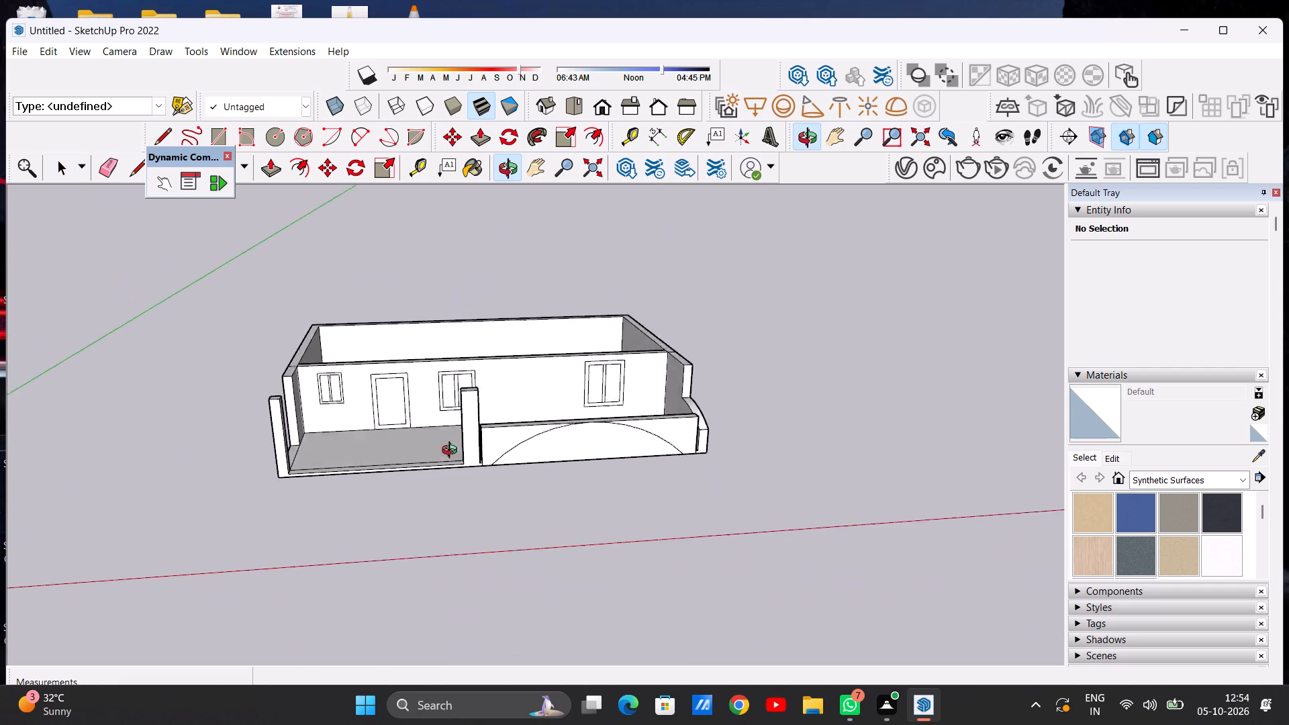
{"action": "middle_click_drag", "start_coordinate": [452, 452], "coordinate": [408, 452]}
{"action": "scroll", "coordinate": [408, 455], "scroll_direction": "down", "scroll_amount": 3}
{"action": "scroll", "coordinate": [491, 469], "scroll_direction": "up", "scroll_amount": 8}
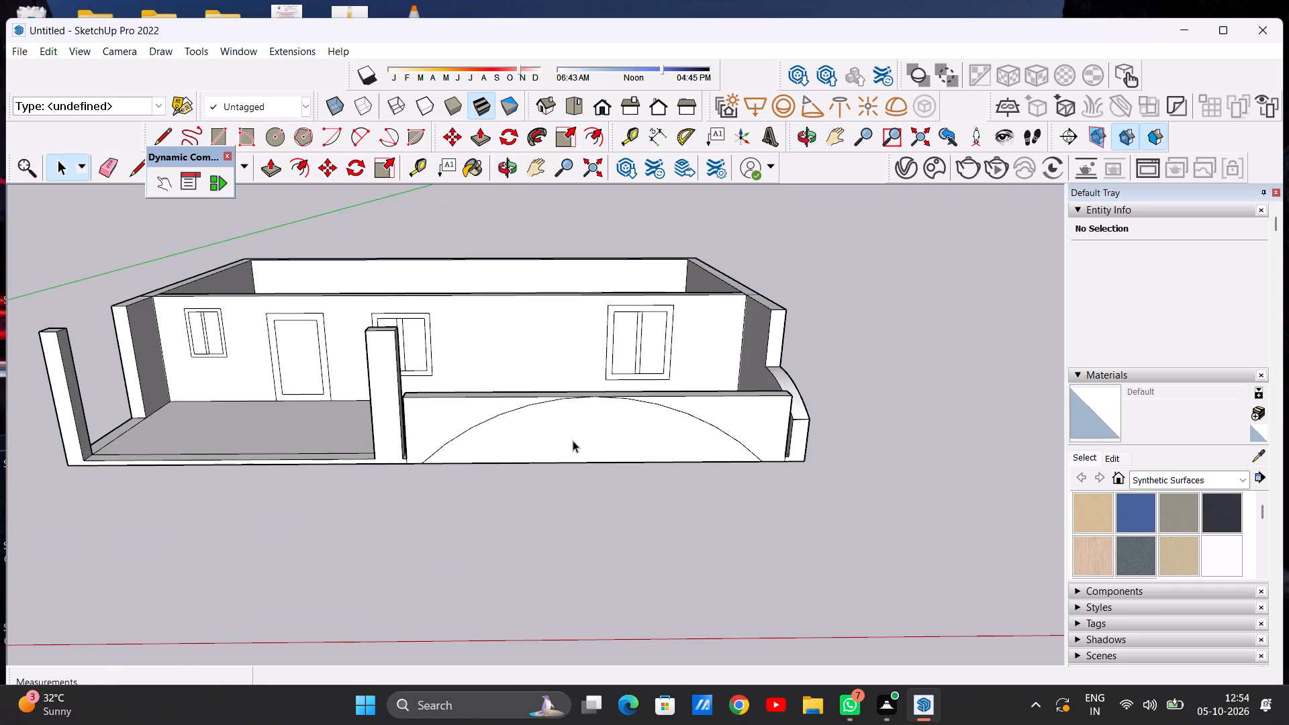
{"action": "scroll", "coordinate": [580, 440], "scroll_direction": "down", "scroll_amount": 5}
{"action": "scroll", "coordinate": [558, 459], "scroll_direction": "up", "scroll_amount": 7}
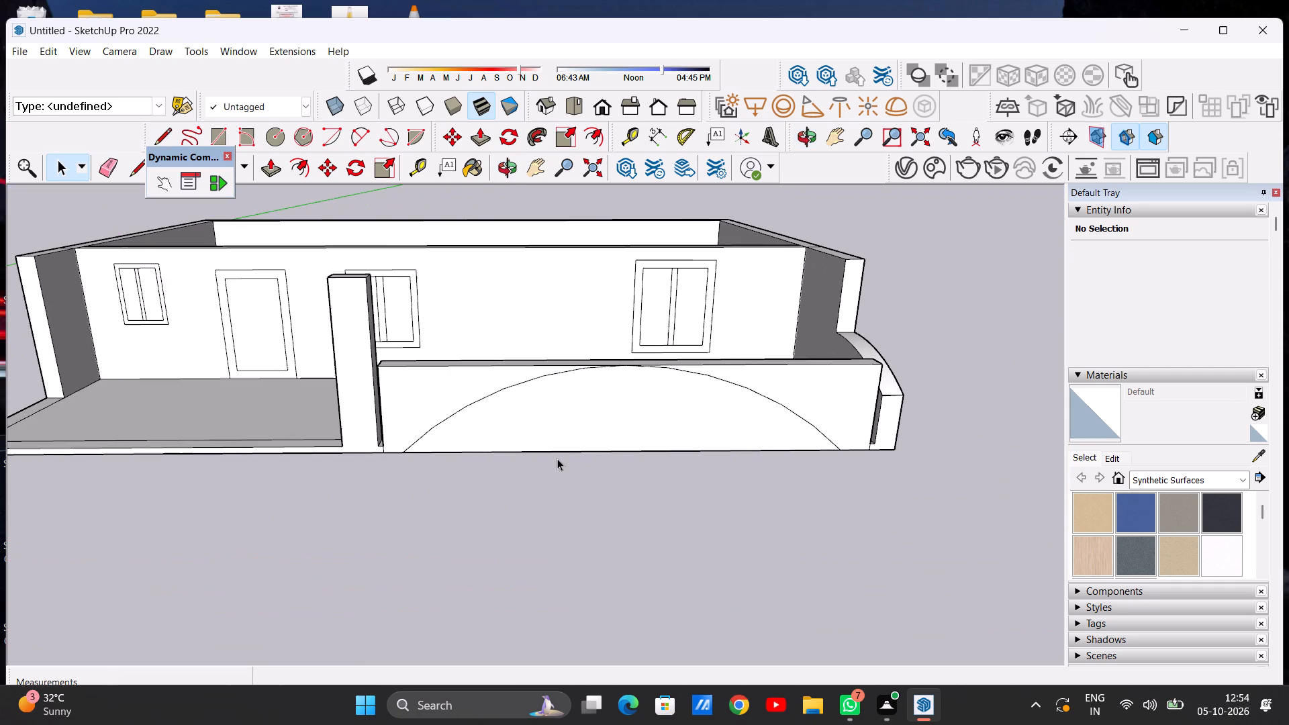
{"action": "scroll", "coordinate": [557, 458], "scroll_direction": "down", "scroll_amount": 10}
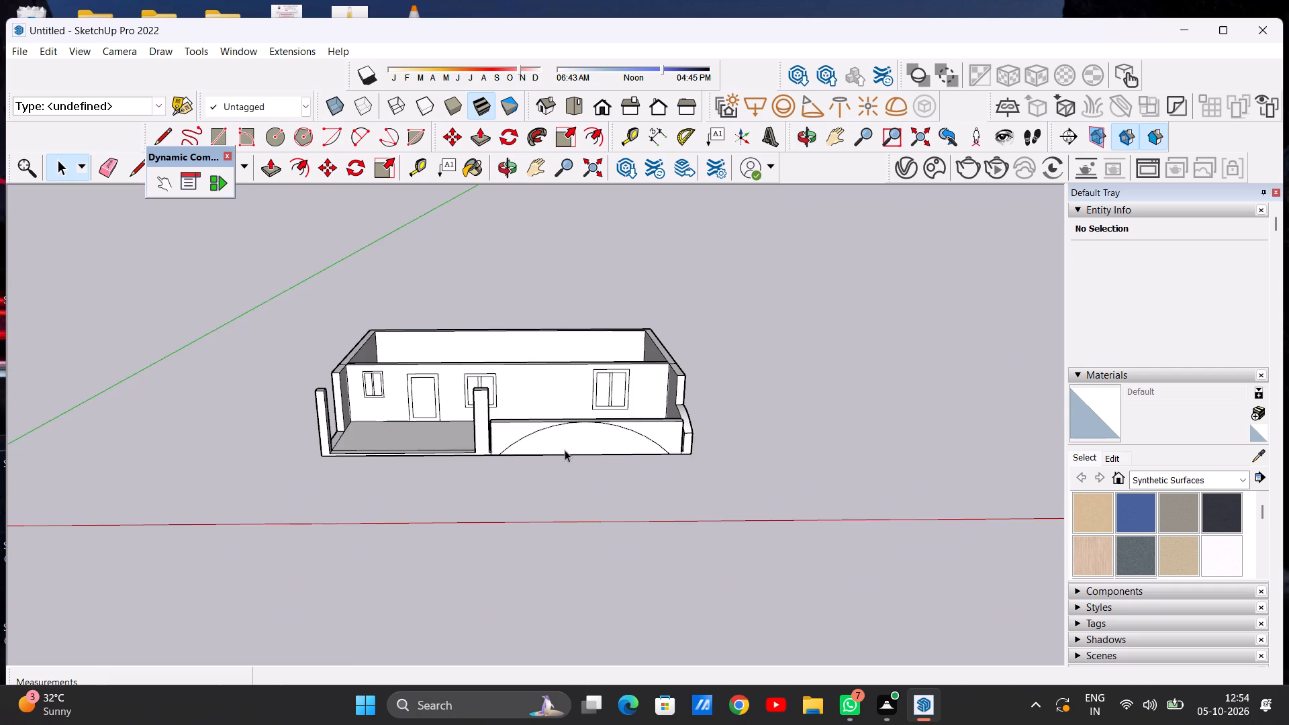
{"action": "scroll", "coordinate": [508, 446], "scroll_direction": "up", "scroll_amount": 7}
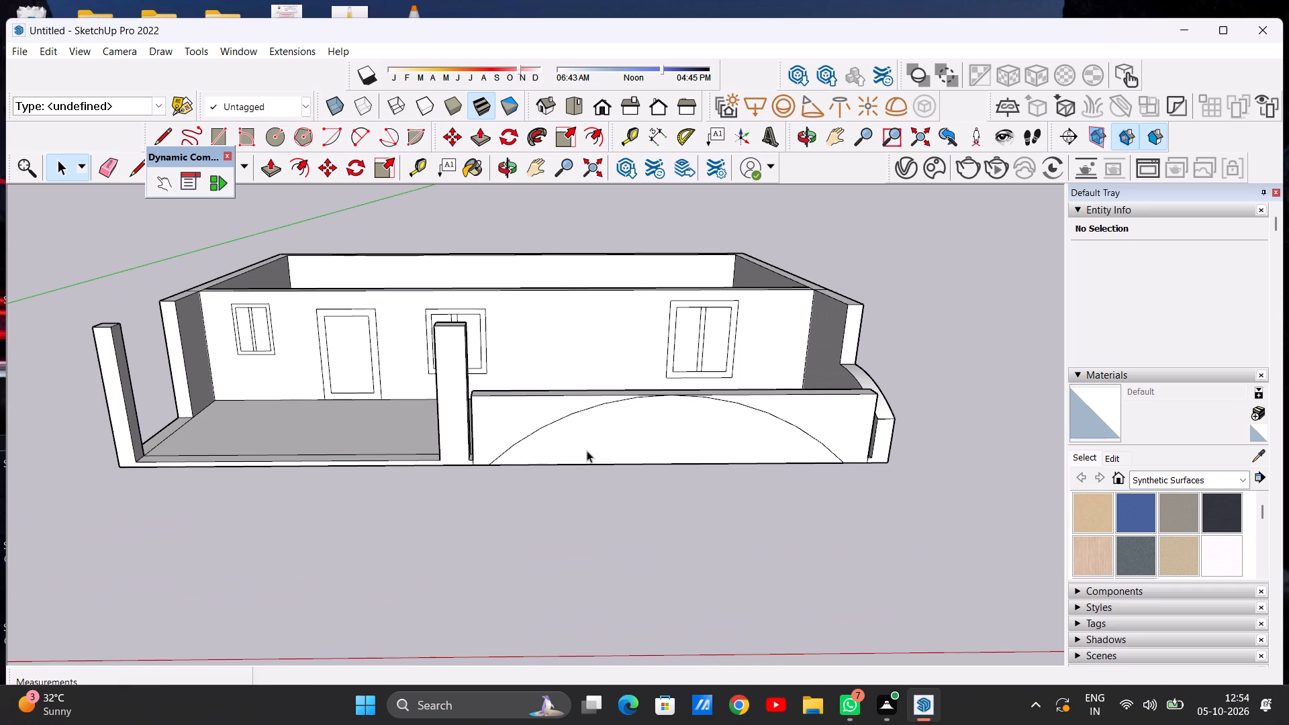
{"action": "scroll", "coordinate": [562, 420], "scroll_direction": "up", "scroll_amount": 3}
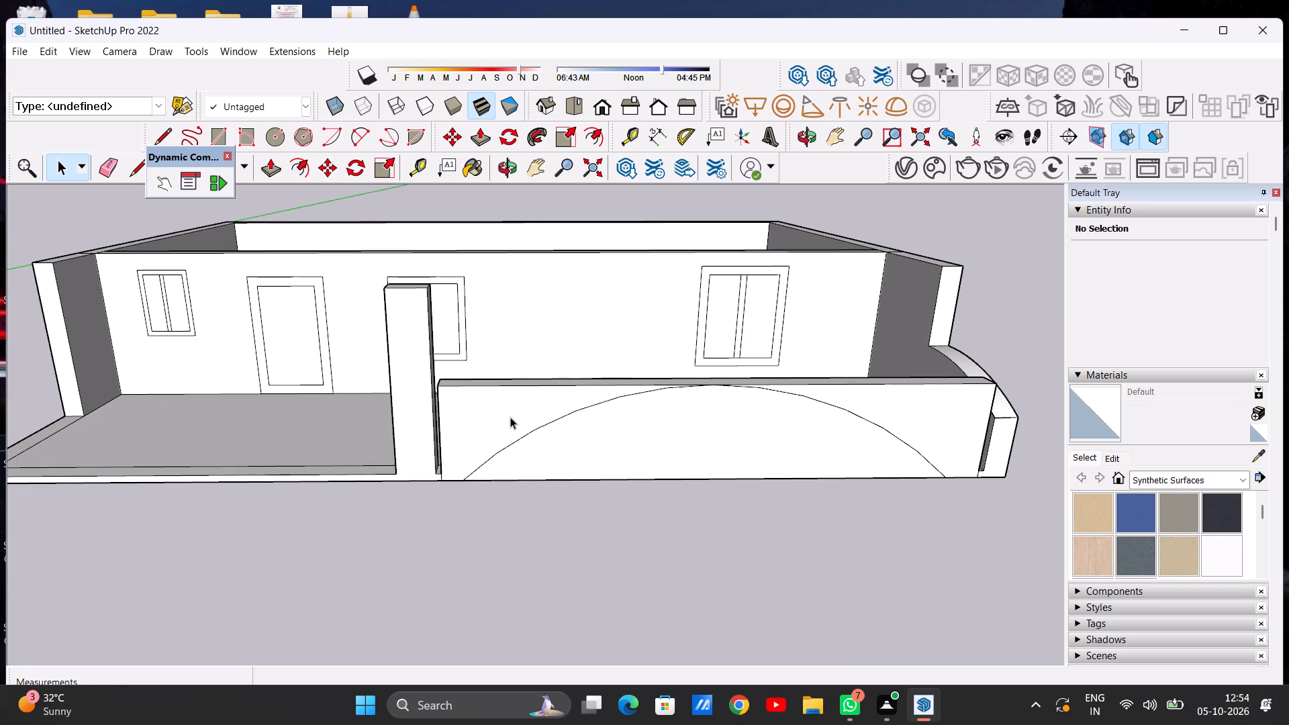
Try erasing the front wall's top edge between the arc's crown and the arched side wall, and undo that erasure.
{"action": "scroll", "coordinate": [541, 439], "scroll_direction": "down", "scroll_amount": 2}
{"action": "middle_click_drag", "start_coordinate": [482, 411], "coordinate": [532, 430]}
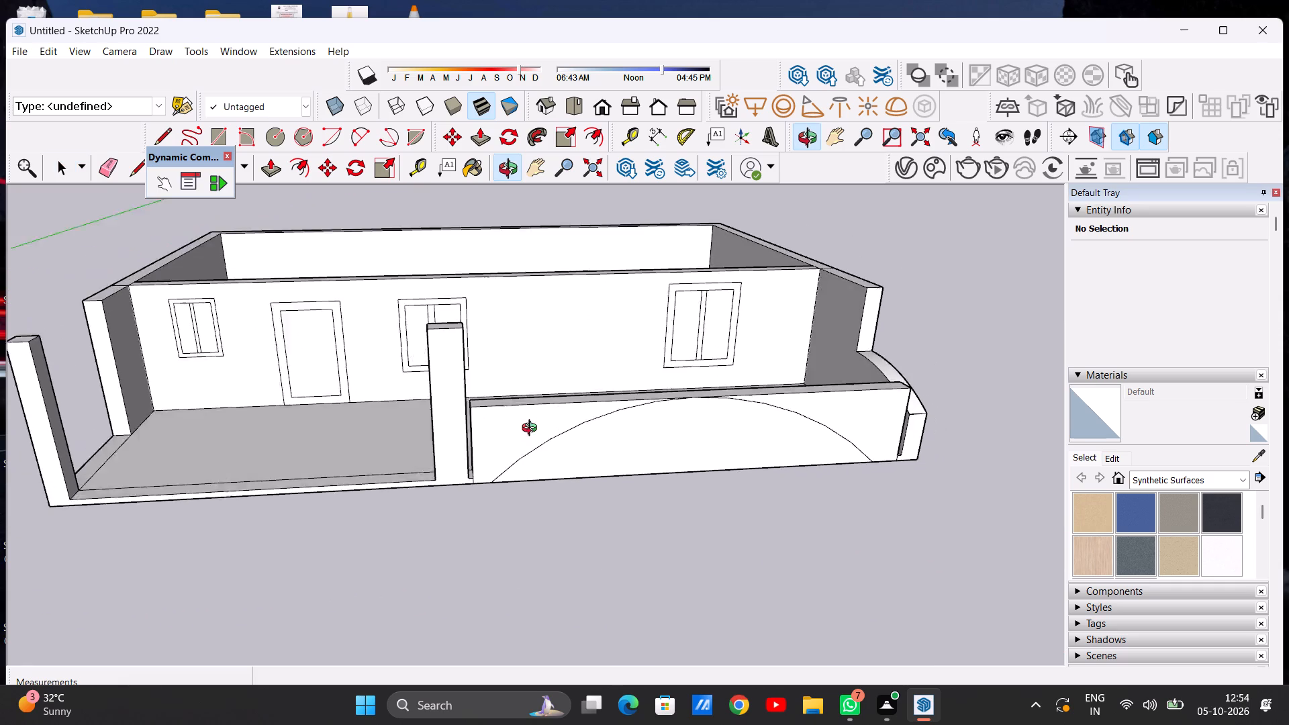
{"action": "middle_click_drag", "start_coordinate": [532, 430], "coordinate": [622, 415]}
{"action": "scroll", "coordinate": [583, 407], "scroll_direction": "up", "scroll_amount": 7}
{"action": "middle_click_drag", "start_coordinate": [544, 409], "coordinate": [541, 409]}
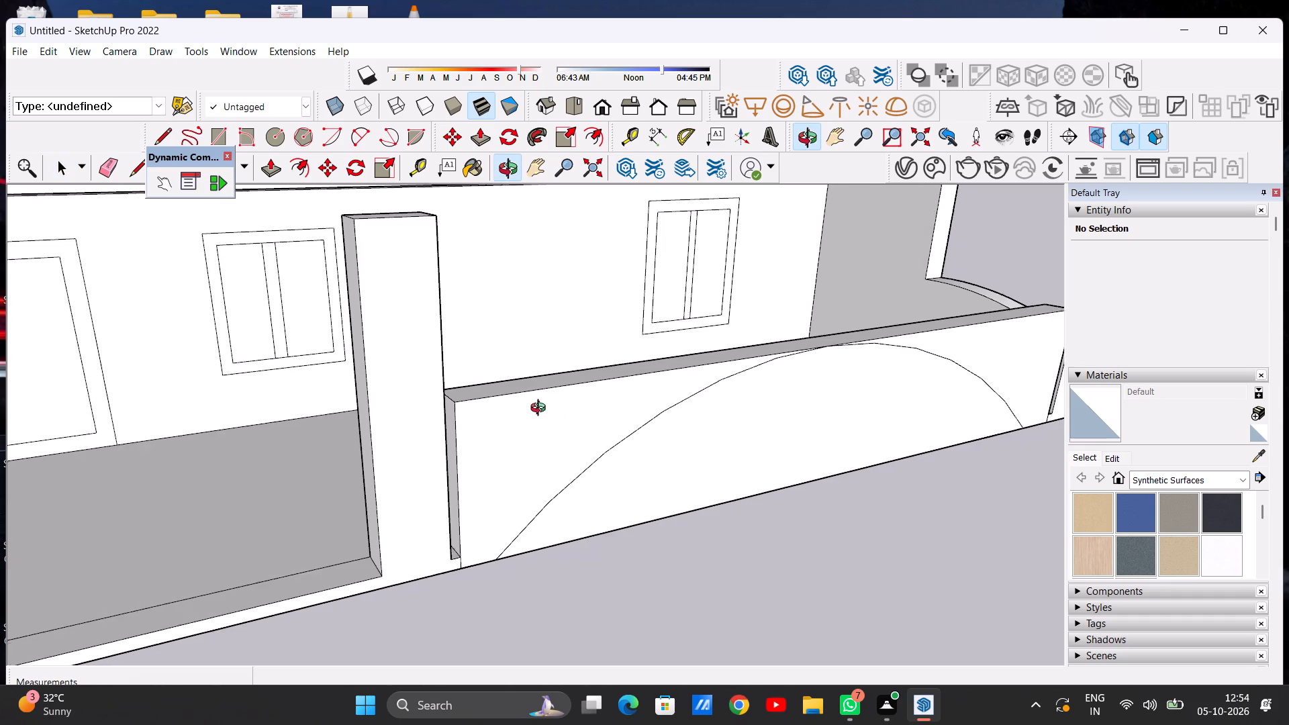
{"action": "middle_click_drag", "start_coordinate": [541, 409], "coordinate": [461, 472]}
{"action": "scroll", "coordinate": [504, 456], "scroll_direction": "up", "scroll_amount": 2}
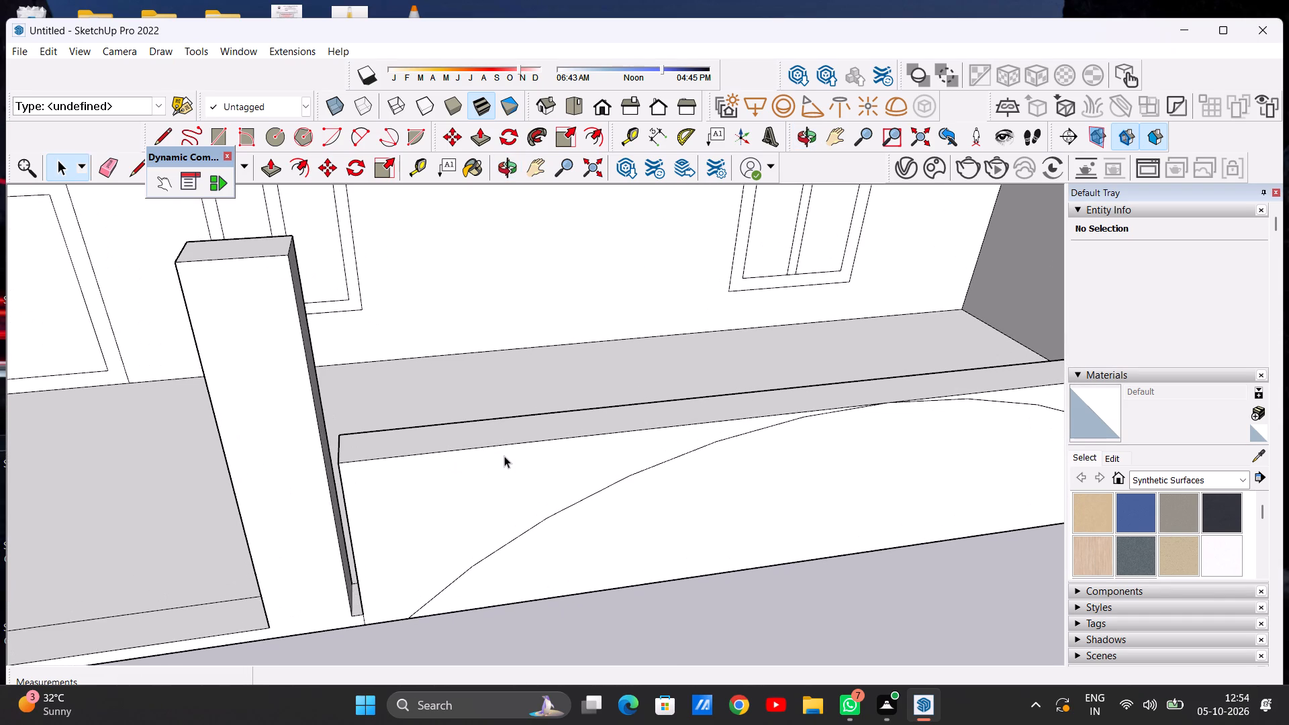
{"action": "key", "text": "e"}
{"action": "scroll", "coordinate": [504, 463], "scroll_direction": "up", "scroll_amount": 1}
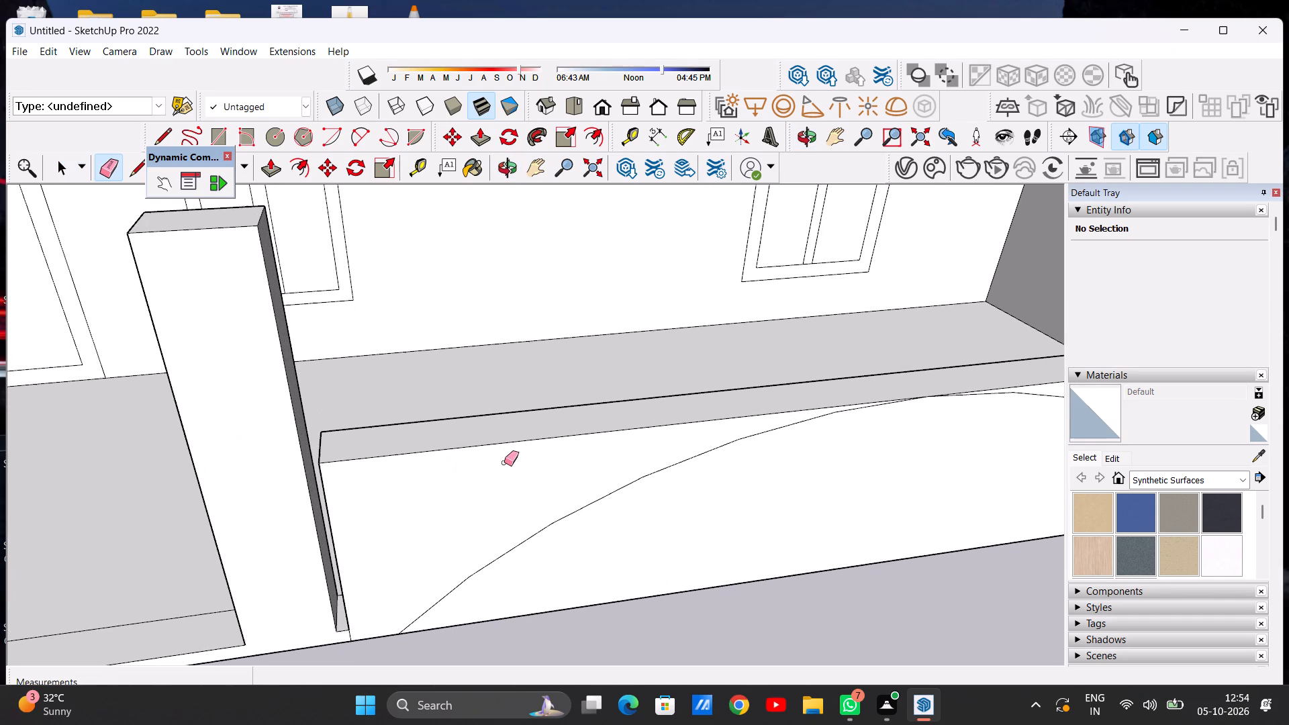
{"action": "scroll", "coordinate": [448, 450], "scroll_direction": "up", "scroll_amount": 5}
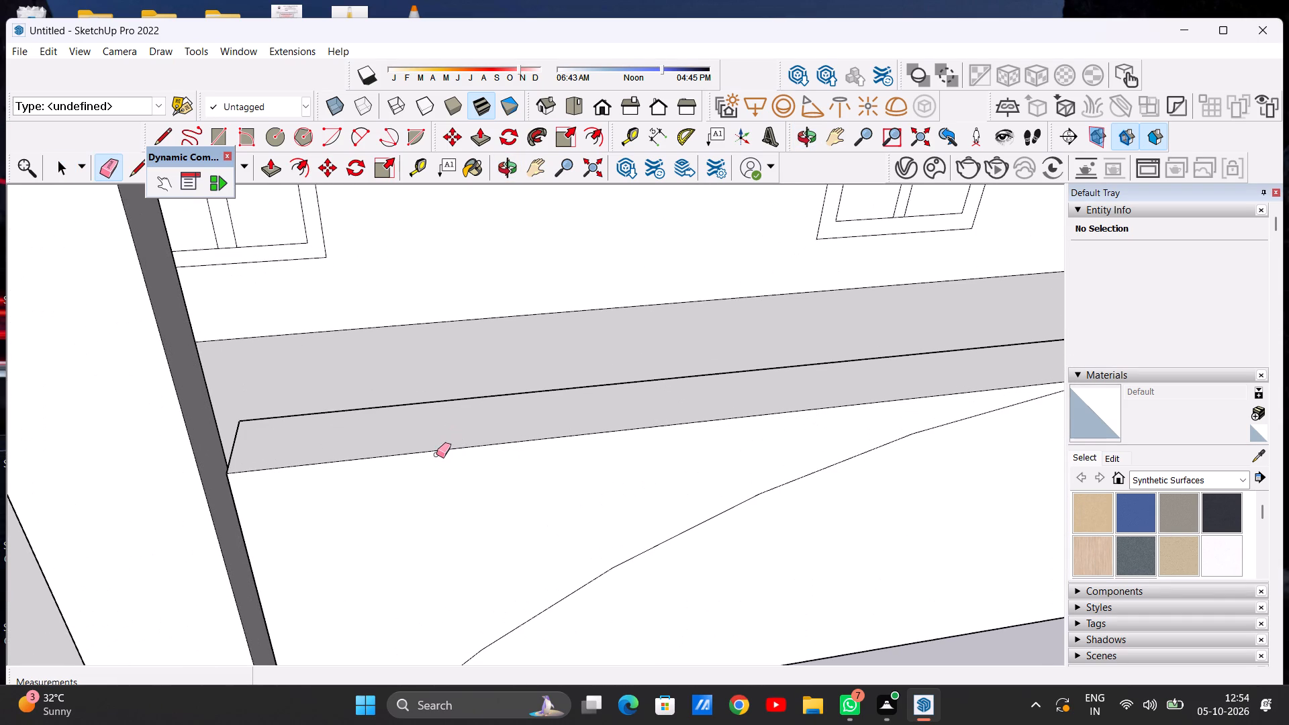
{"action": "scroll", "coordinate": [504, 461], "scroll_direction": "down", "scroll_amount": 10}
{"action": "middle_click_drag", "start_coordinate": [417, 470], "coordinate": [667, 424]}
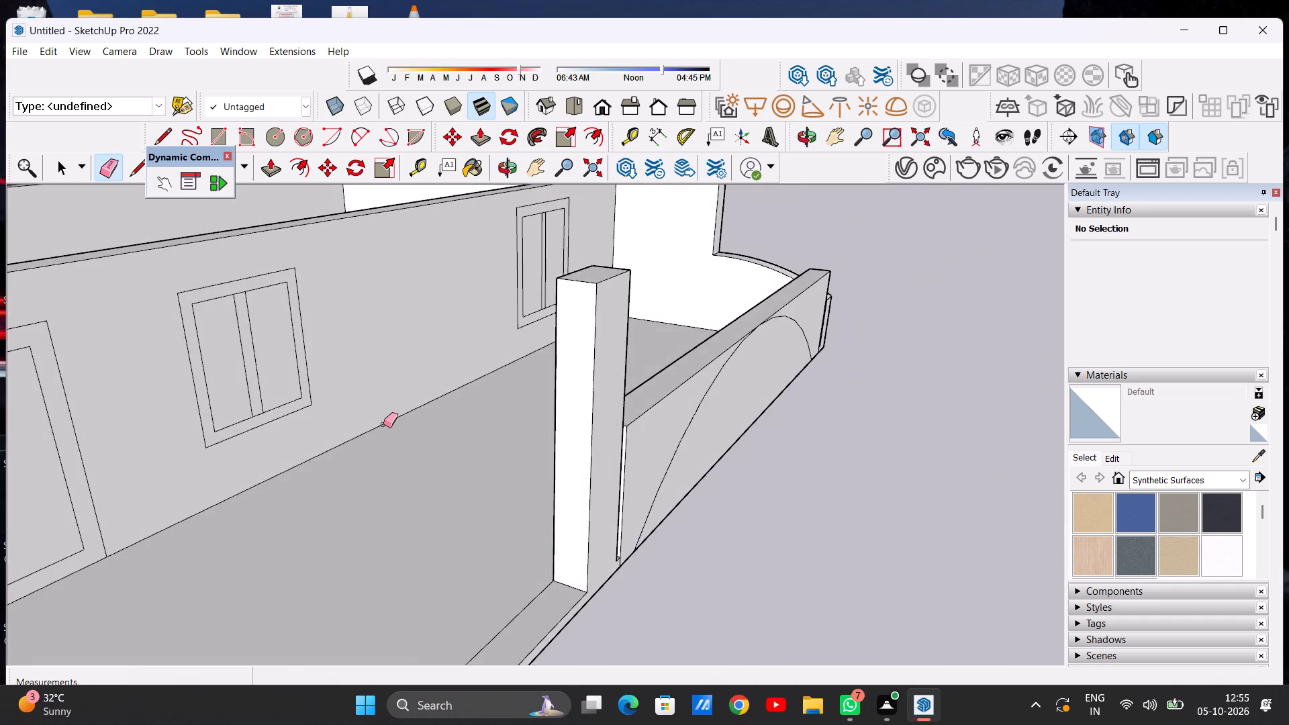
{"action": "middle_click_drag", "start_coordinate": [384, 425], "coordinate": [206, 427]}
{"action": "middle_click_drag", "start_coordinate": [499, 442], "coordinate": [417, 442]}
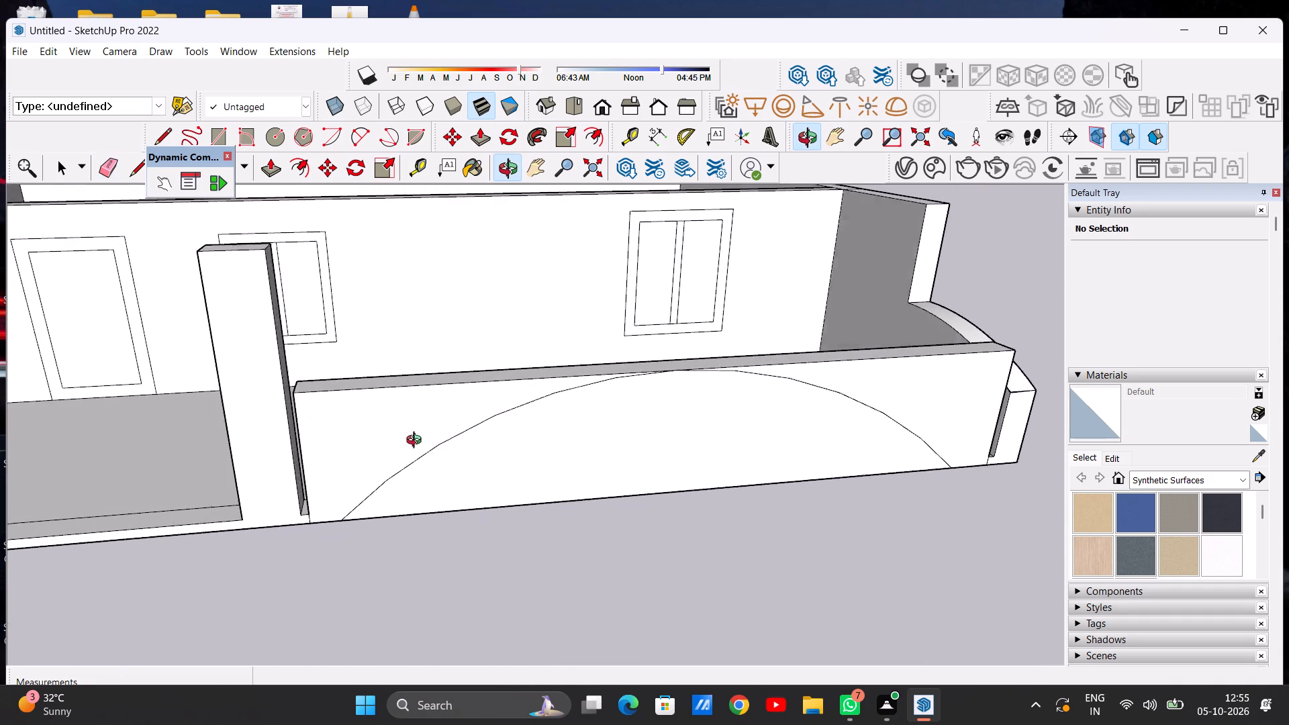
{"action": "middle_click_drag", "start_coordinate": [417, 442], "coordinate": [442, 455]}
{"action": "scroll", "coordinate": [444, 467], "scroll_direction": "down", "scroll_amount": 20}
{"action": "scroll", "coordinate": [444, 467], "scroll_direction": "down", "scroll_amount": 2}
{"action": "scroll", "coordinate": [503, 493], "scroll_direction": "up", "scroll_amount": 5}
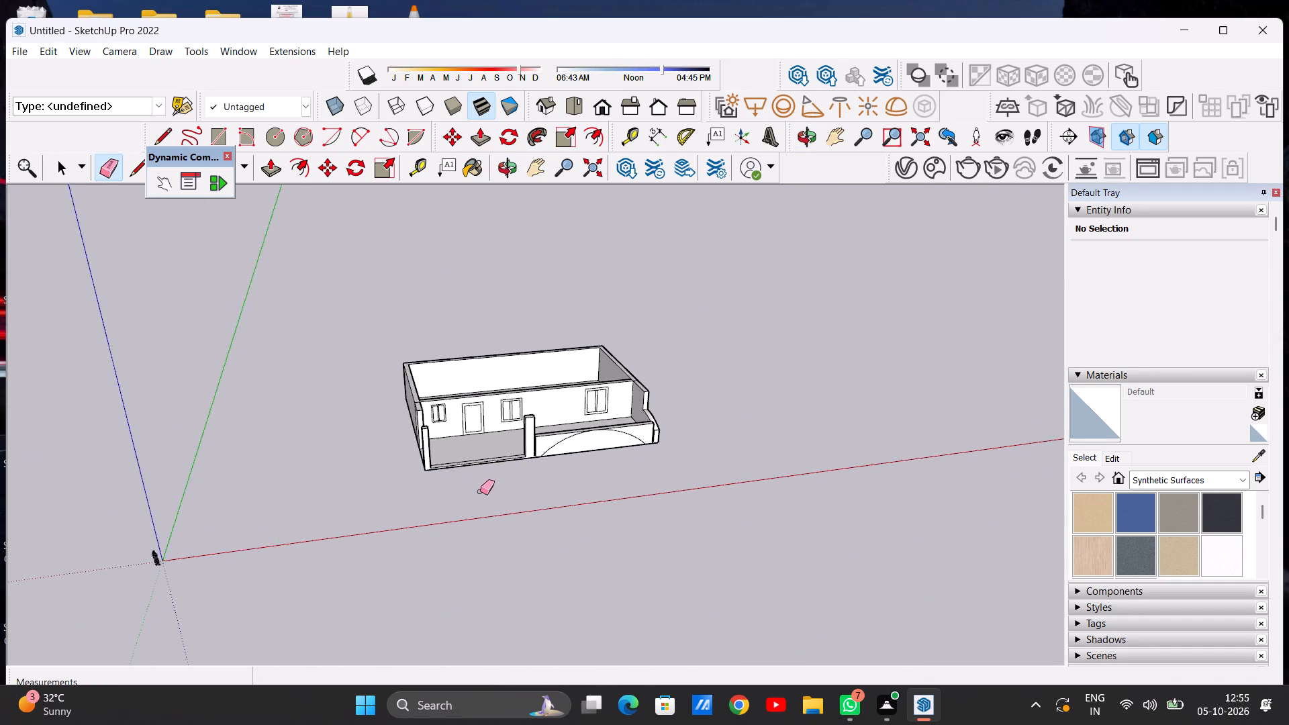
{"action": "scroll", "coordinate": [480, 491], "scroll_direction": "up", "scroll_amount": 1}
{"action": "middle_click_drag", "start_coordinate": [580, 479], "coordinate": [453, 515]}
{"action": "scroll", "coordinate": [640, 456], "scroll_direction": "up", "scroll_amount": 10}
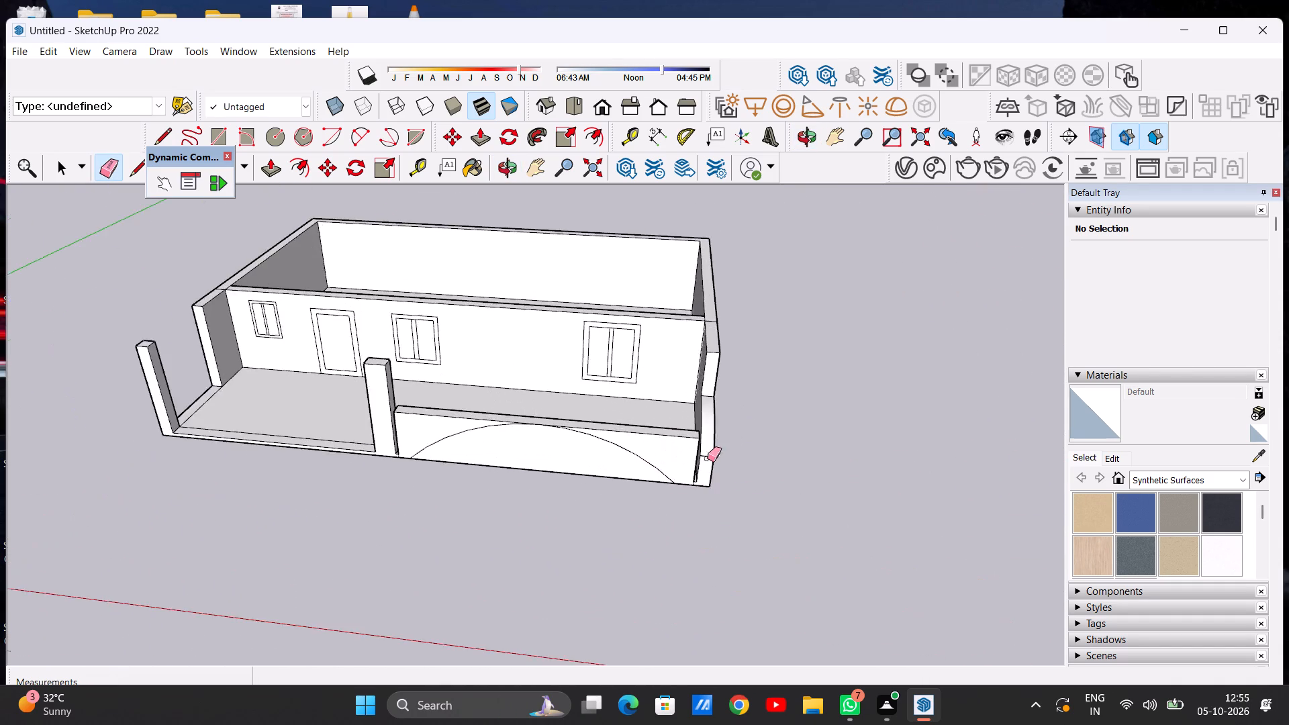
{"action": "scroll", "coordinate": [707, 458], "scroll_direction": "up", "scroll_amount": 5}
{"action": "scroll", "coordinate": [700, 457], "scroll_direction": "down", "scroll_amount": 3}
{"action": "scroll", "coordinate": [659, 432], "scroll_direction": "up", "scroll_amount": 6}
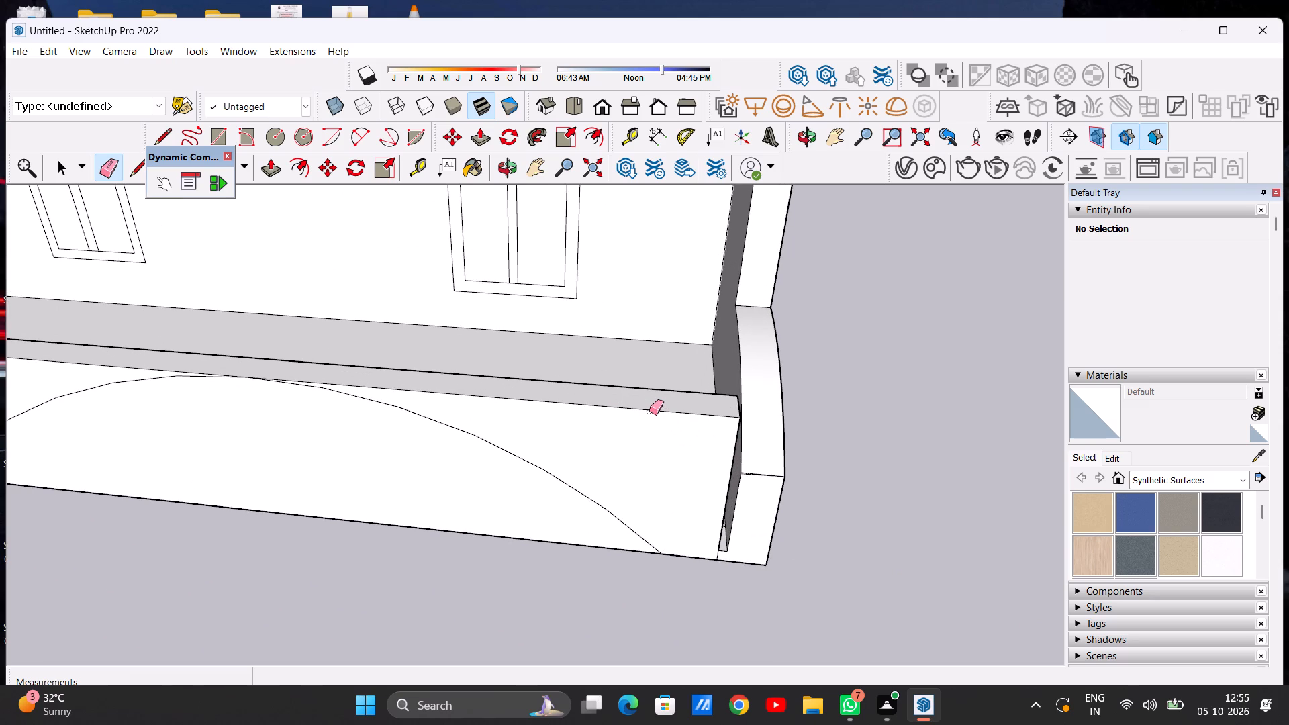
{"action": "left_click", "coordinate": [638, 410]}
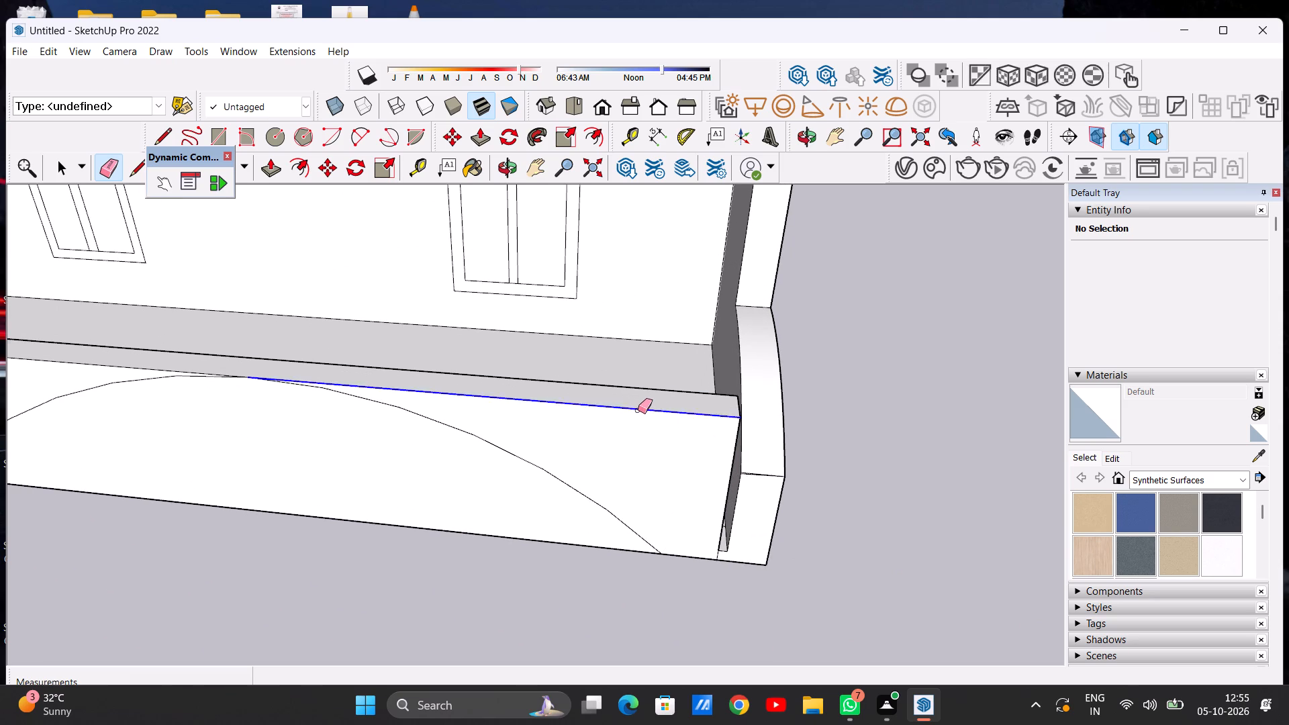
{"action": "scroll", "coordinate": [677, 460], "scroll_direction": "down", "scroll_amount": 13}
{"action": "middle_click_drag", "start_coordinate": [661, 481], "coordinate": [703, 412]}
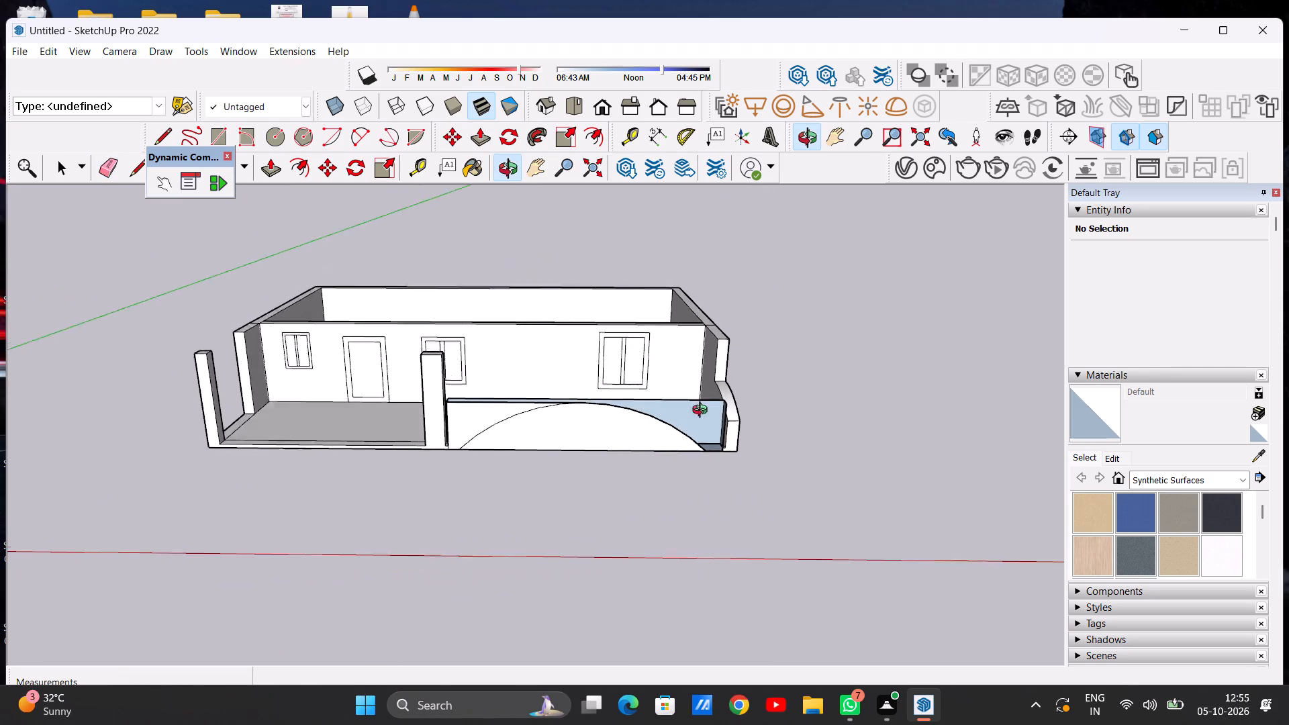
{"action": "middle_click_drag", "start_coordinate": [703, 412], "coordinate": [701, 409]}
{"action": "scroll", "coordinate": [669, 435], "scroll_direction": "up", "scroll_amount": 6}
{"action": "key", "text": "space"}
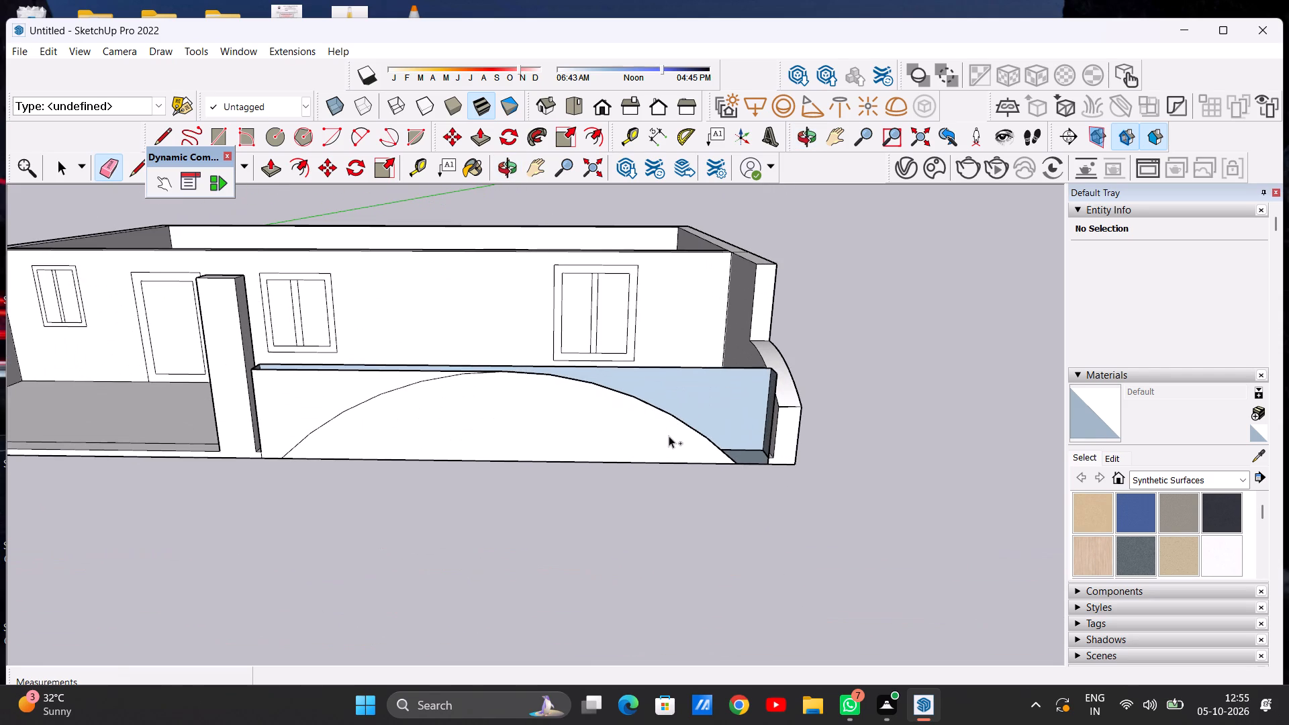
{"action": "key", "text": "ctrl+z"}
Examine the front wall's arc outline and top edge against the whole building from low, high and oblique angles.
{"action": "scroll", "coordinate": [675, 485], "scroll_direction": "down", "scroll_amount": 8}
{"action": "middle_click_drag", "start_coordinate": [685, 461], "coordinate": [687, 530]}
{"action": "scroll", "coordinate": [719, 477], "scroll_direction": "up", "scroll_amount": 7}
{"action": "scroll", "coordinate": [721, 445], "scroll_direction": "down", "scroll_amount": 2}
{"action": "middle_click_drag", "start_coordinate": [736, 450], "coordinate": [622, 430]}
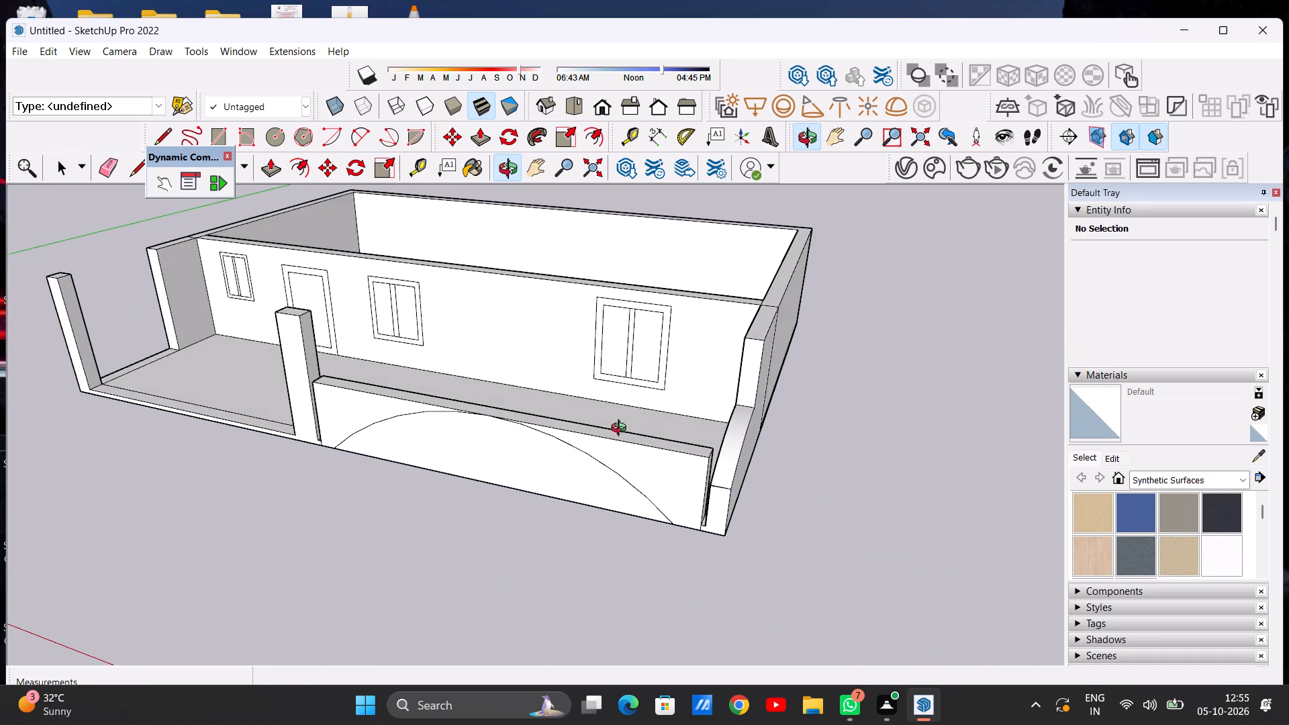
{"action": "middle_click_drag", "start_coordinate": [622, 430], "coordinate": [621, 430]}
{"action": "scroll", "coordinate": [688, 491], "scroll_direction": "up", "scroll_amount": 6}
{"action": "scroll", "coordinate": [761, 481], "scroll_direction": "down", "scroll_amount": 12}
{"action": "middle_click_drag", "start_coordinate": [546, 432], "coordinate": [774, 386]}
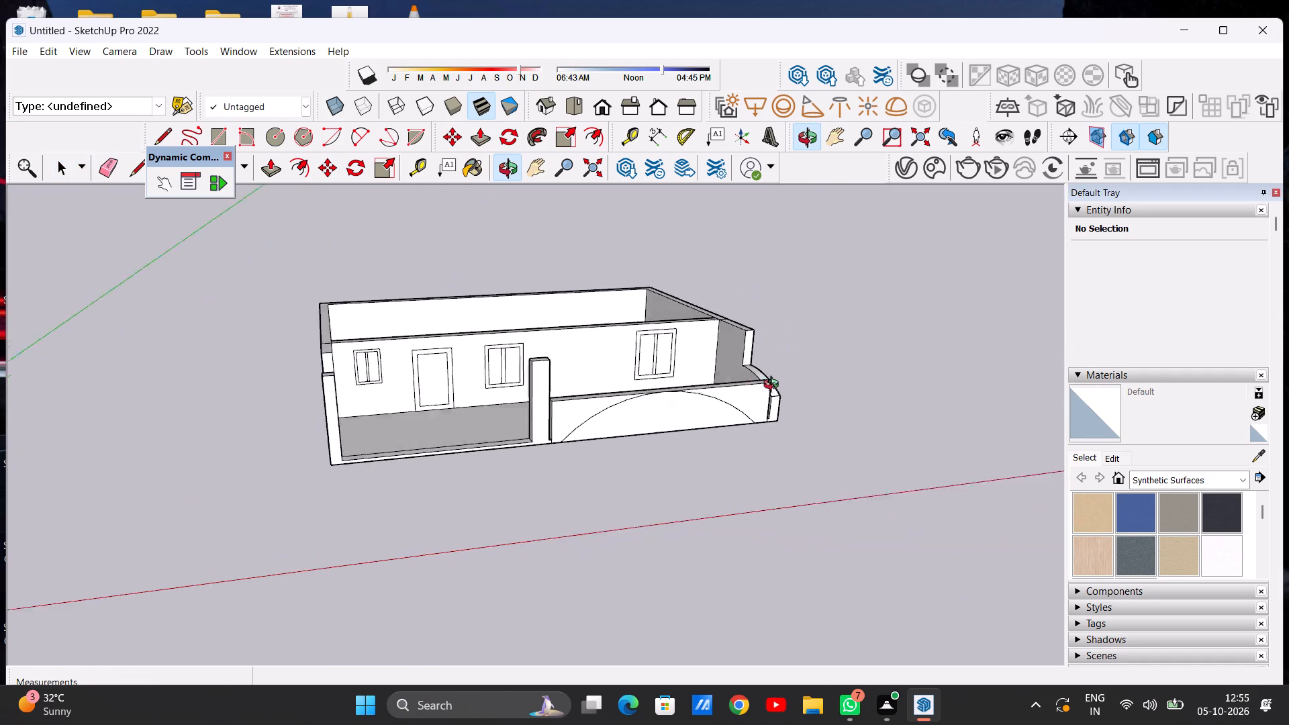
{"action": "middle_click_drag", "start_coordinate": [774, 386], "coordinate": [785, 379]}
{"action": "scroll", "coordinate": [583, 393], "scroll_direction": "up", "scroll_amount": 10}
{"action": "scroll", "coordinate": [531, 423], "scroll_direction": "down", "scroll_amount": 1}
{"action": "scroll", "coordinate": [528, 423], "scroll_direction": "up", "scroll_amount": 2}
{"action": "scroll", "coordinate": [658, 474], "scroll_direction": "down", "scroll_amount": 9}
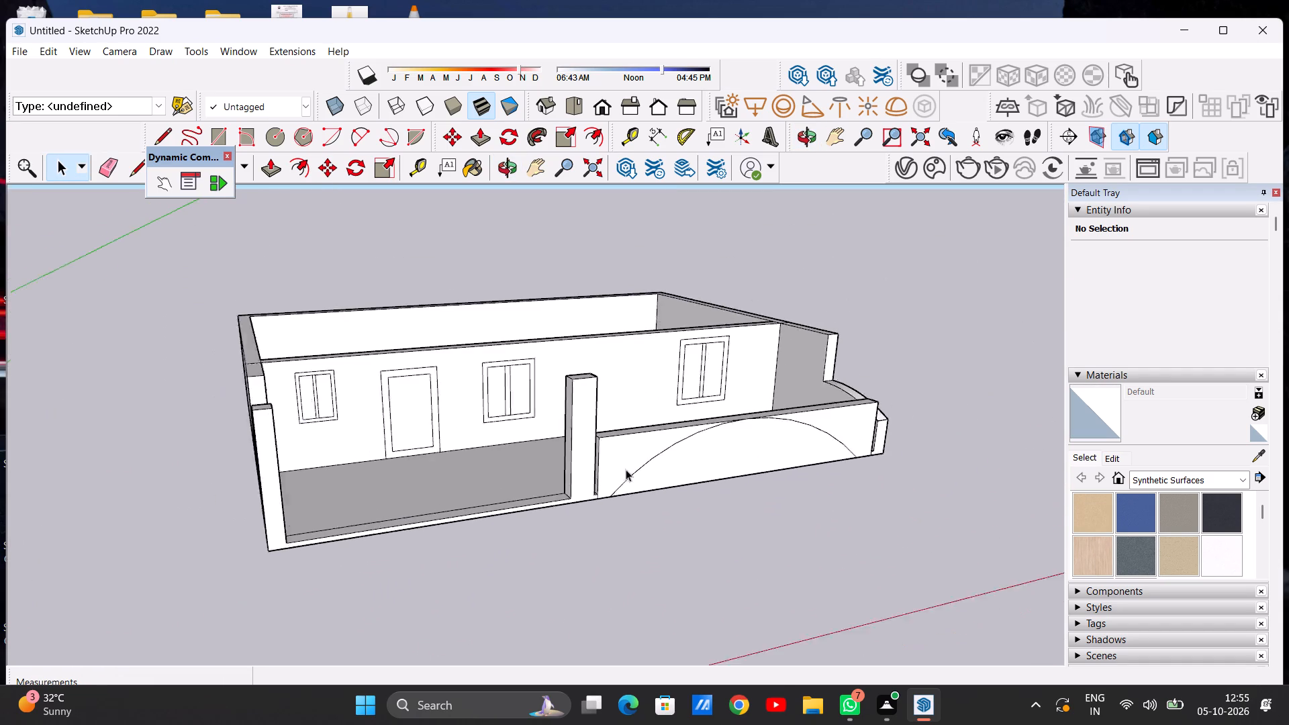
{"action": "scroll", "coordinate": [626, 469], "scroll_direction": "down", "scroll_amount": 15}
{"action": "scroll", "coordinate": [606, 491], "scroll_direction": "up", "scroll_amount": 6}
{"action": "middle_click_drag", "start_coordinate": [593, 454], "coordinate": [391, 450]}
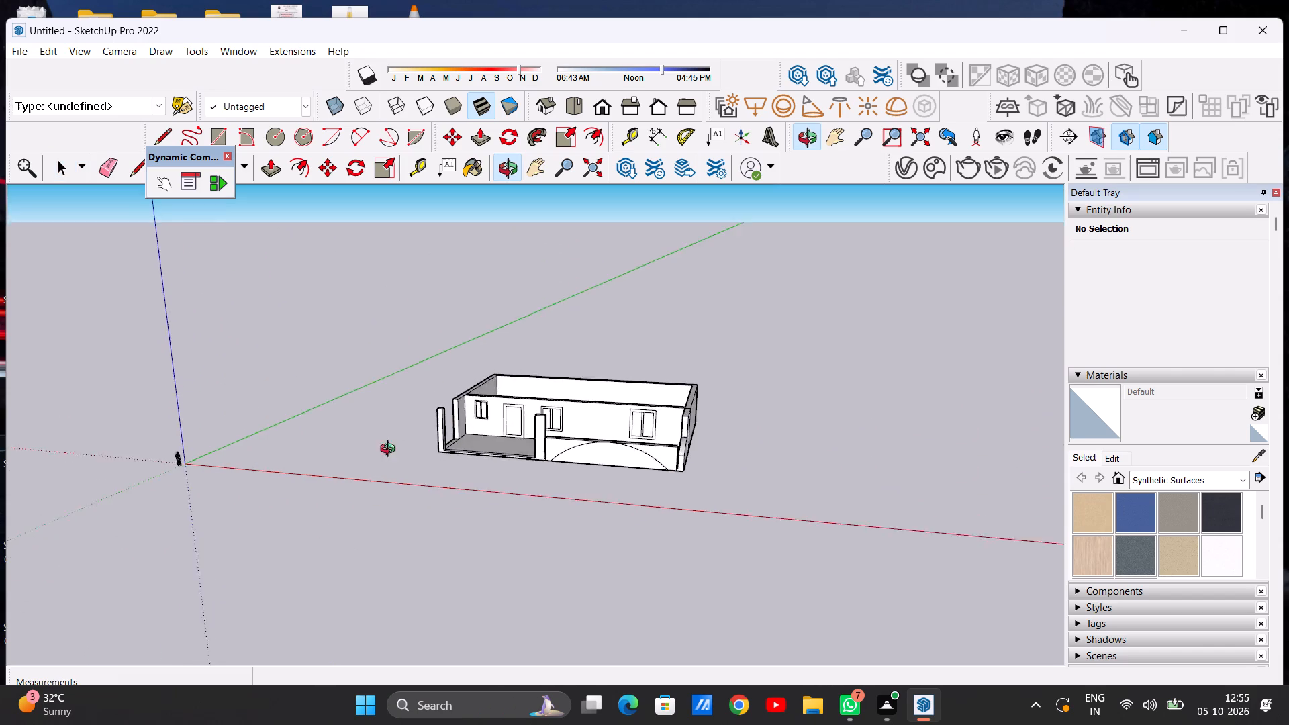
{"action": "middle_click_drag", "start_coordinate": [391, 450], "coordinate": [382, 519]}
{"action": "scroll", "coordinate": [638, 449], "scroll_direction": "up", "scroll_amount": 13}
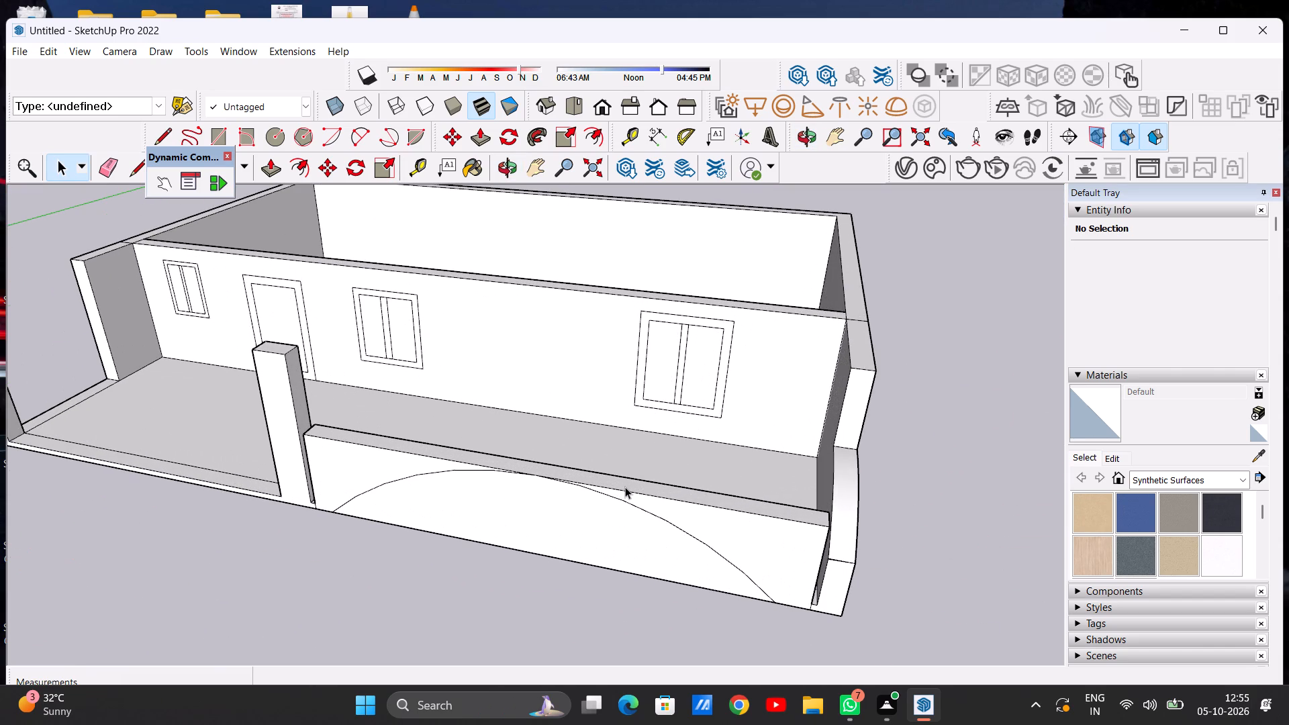
{"action": "scroll", "coordinate": [653, 497], "scroll_direction": "down", "scroll_amount": 5}
{"action": "scroll", "coordinate": [444, 540], "scroll_direction": "up", "scroll_amount": 3}
{"action": "scroll", "coordinate": [554, 508], "scroll_direction": "down", "scroll_amount": 4}
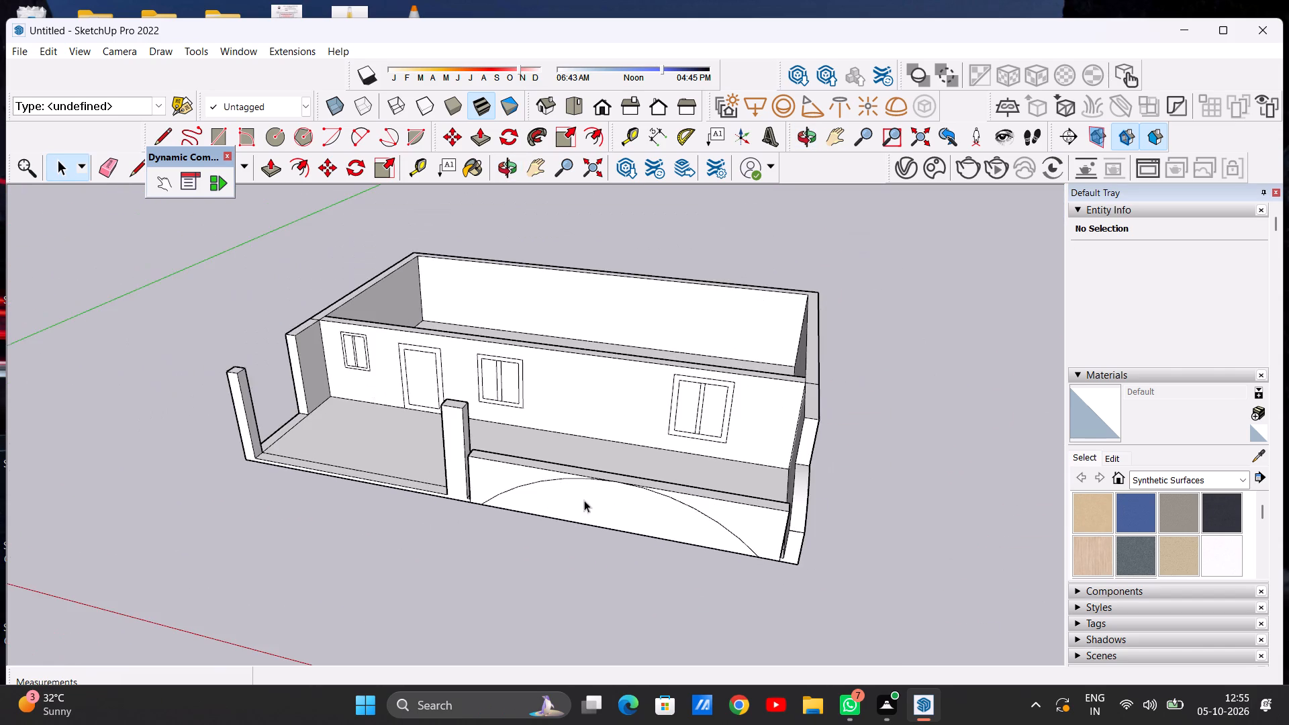
{"action": "middle_click_drag", "start_coordinate": [589, 557], "coordinate": [665, 428]}
{"action": "scroll", "coordinate": [682, 438], "scroll_direction": "up", "scroll_amount": 2}
{"action": "scroll", "coordinate": [682, 438], "scroll_direction": "down", "scroll_amount": 5}
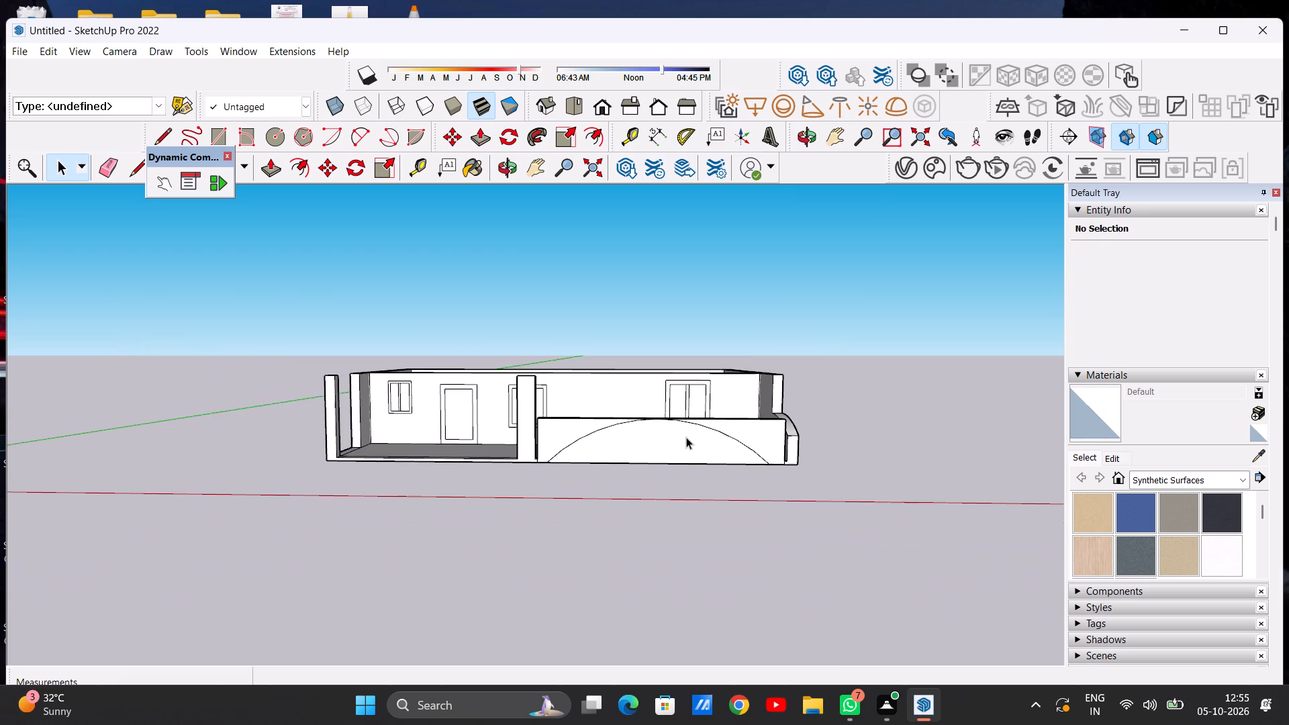
{"action": "middle_click_drag", "start_coordinate": [660, 434], "coordinate": [653, 518]}
{"action": "scroll", "coordinate": [701, 463], "scroll_direction": "up", "scroll_amount": 9}
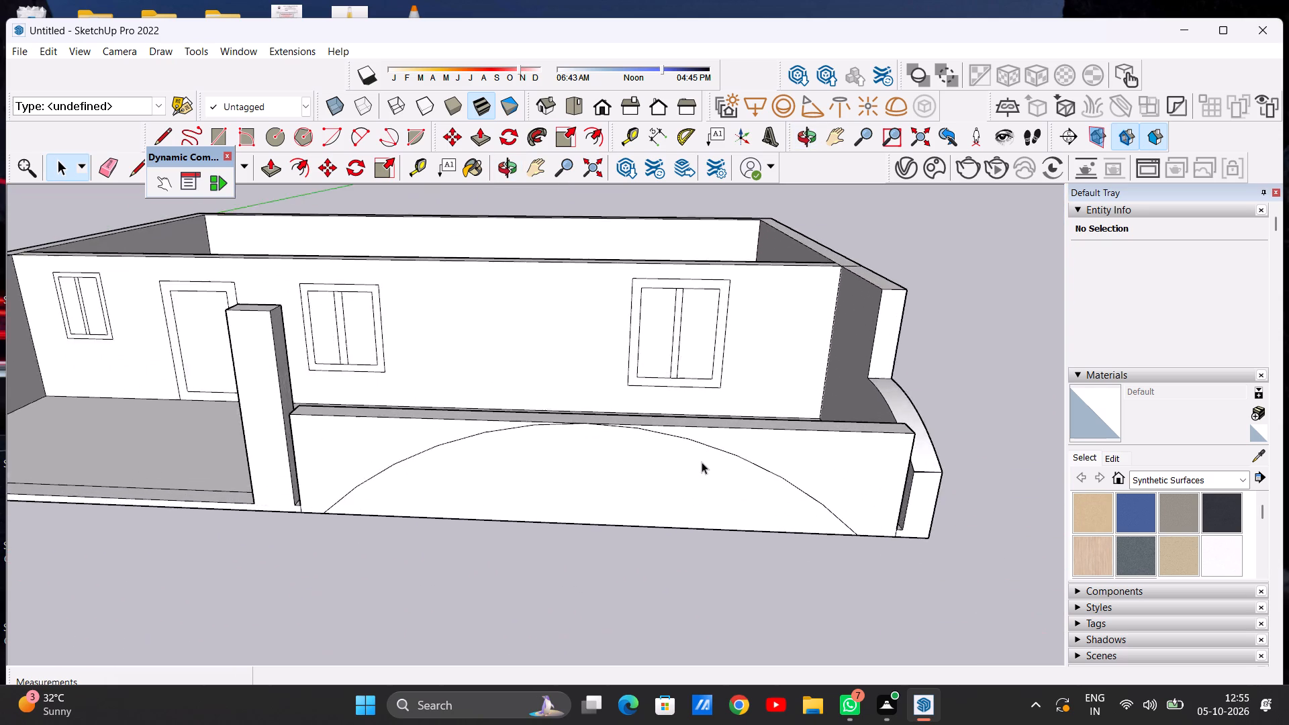
{"action": "scroll", "coordinate": [707, 457], "scroll_direction": "down", "scroll_amount": 14}
{"action": "middle_click_drag", "start_coordinate": [753, 458], "coordinate": [636, 385]}
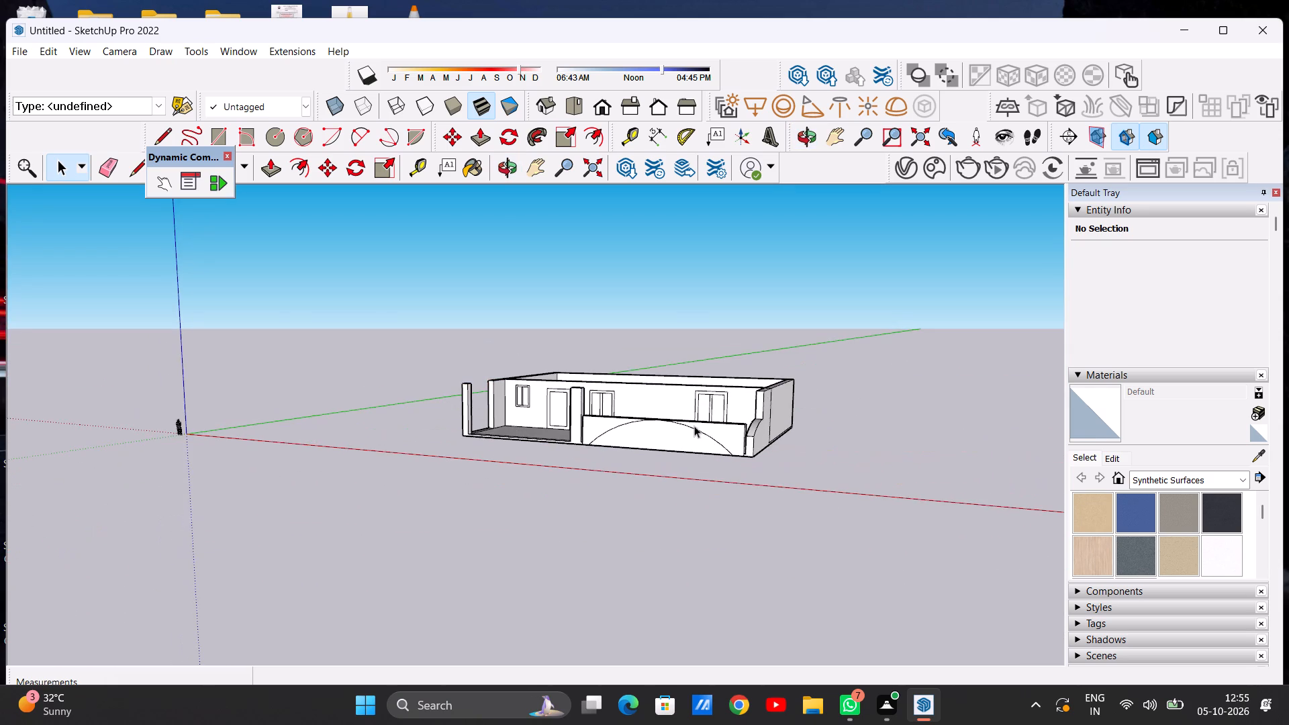
{"action": "scroll", "coordinate": [694, 426], "scroll_direction": "up", "scroll_amount": 14}
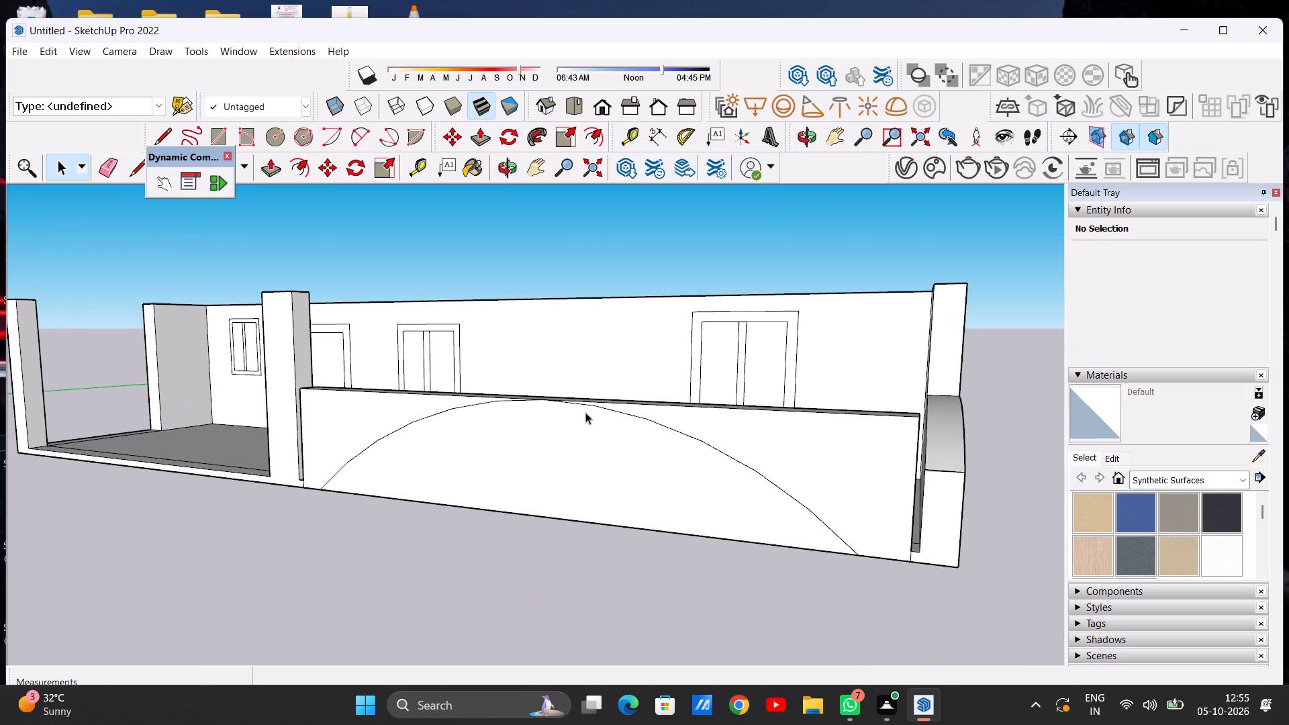
{"action": "scroll", "coordinate": [769, 428], "scroll_direction": "down", "scroll_amount": 16}
{"action": "scroll", "coordinate": [621, 445], "scroll_direction": "up", "scroll_amount": 5}
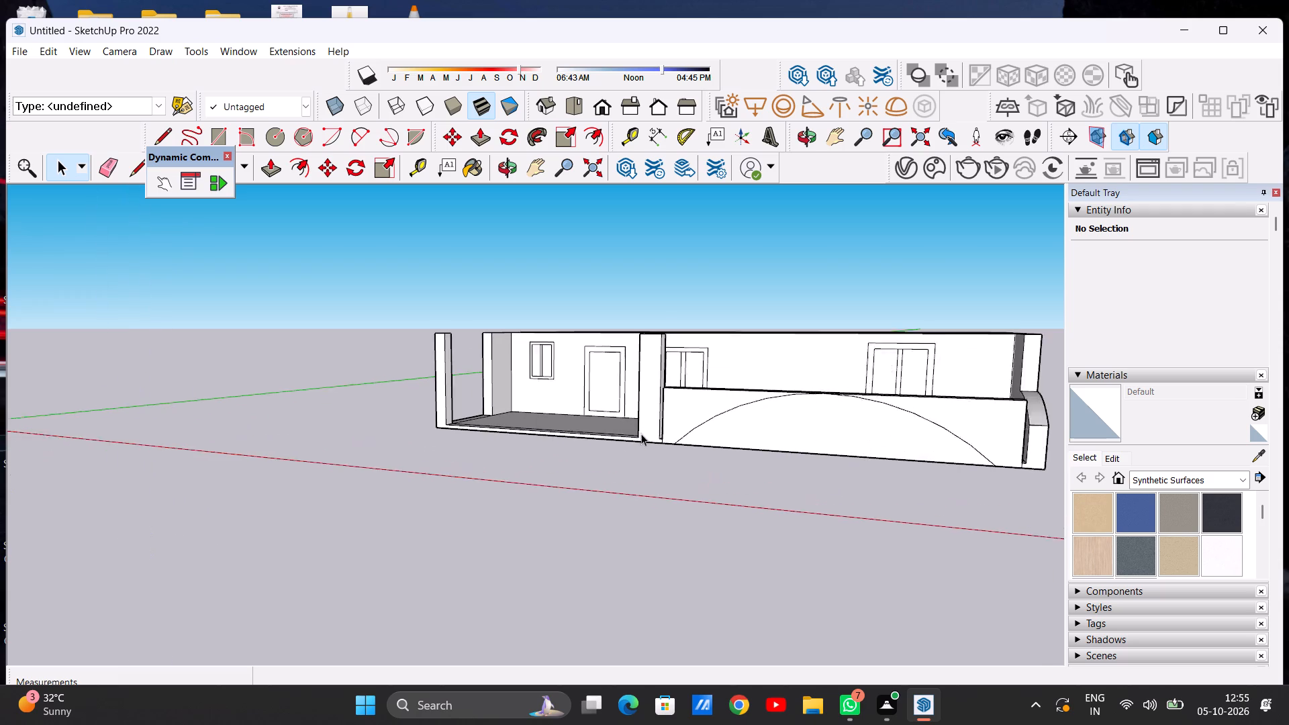
{"action": "scroll", "coordinate": [641, 434], "scroll_direction": "up", "scroll_amount": 2}
{"action": "scroll", "coordinate": [673, 428], "scroll_direction": "down", "scroll_amount": 4}
{"action": "middle_click_drag", "start_coordinate": [688, 442], "coordinate": [773, 433]}
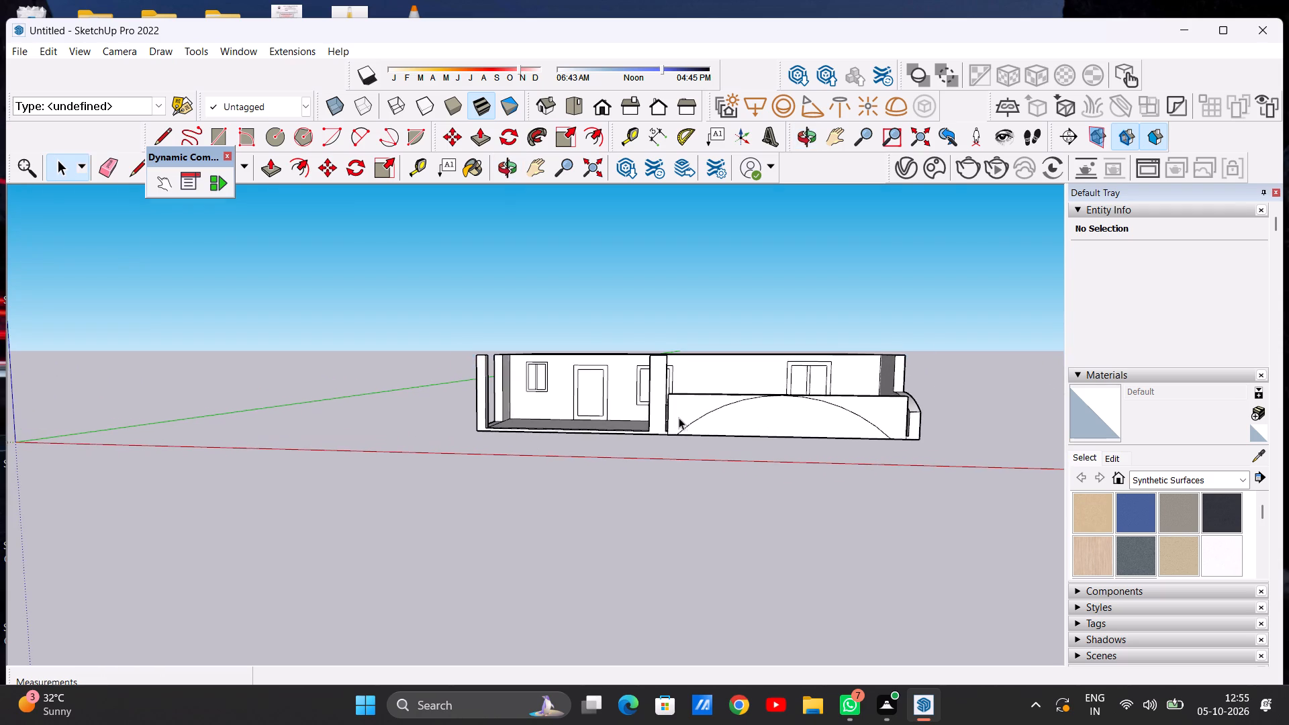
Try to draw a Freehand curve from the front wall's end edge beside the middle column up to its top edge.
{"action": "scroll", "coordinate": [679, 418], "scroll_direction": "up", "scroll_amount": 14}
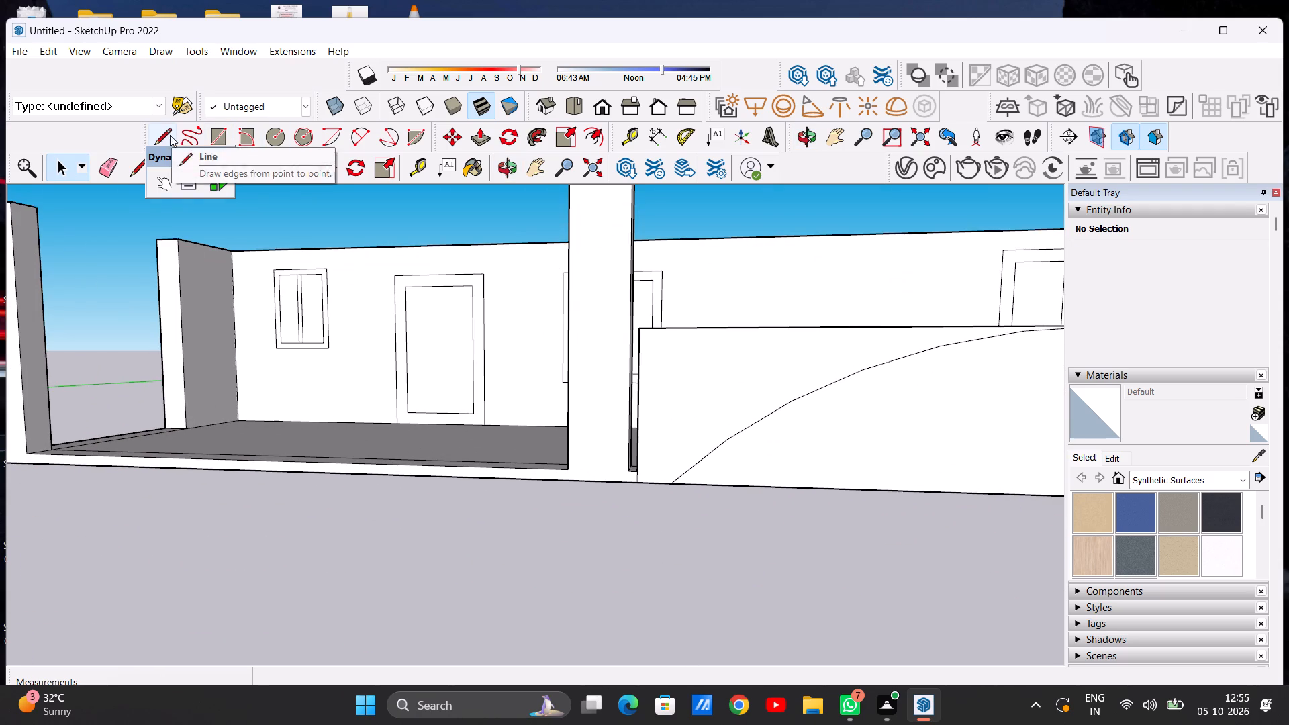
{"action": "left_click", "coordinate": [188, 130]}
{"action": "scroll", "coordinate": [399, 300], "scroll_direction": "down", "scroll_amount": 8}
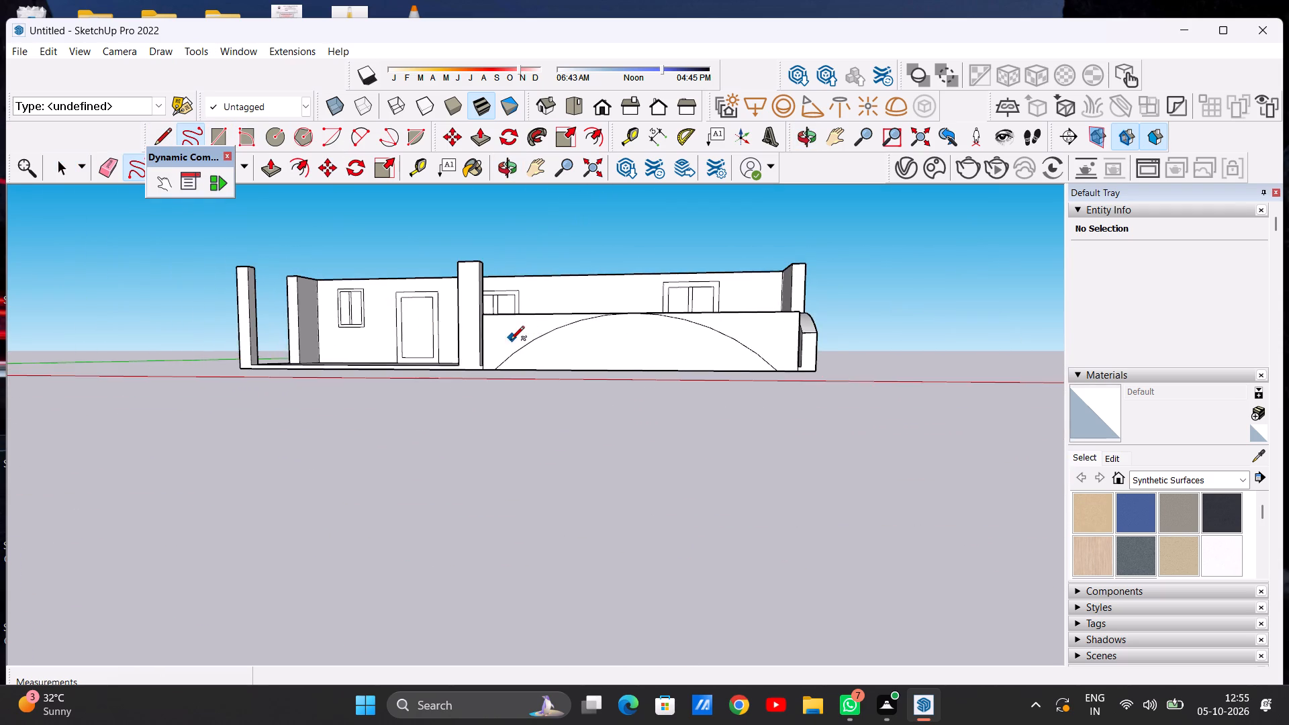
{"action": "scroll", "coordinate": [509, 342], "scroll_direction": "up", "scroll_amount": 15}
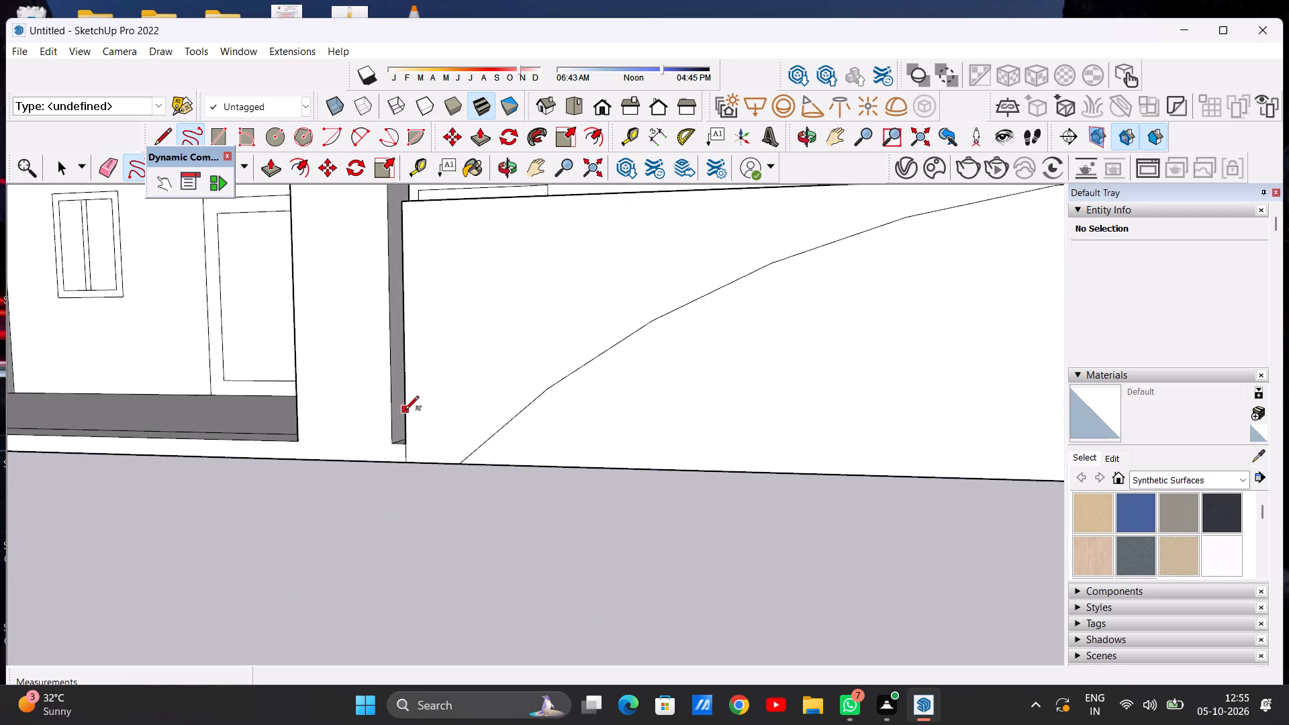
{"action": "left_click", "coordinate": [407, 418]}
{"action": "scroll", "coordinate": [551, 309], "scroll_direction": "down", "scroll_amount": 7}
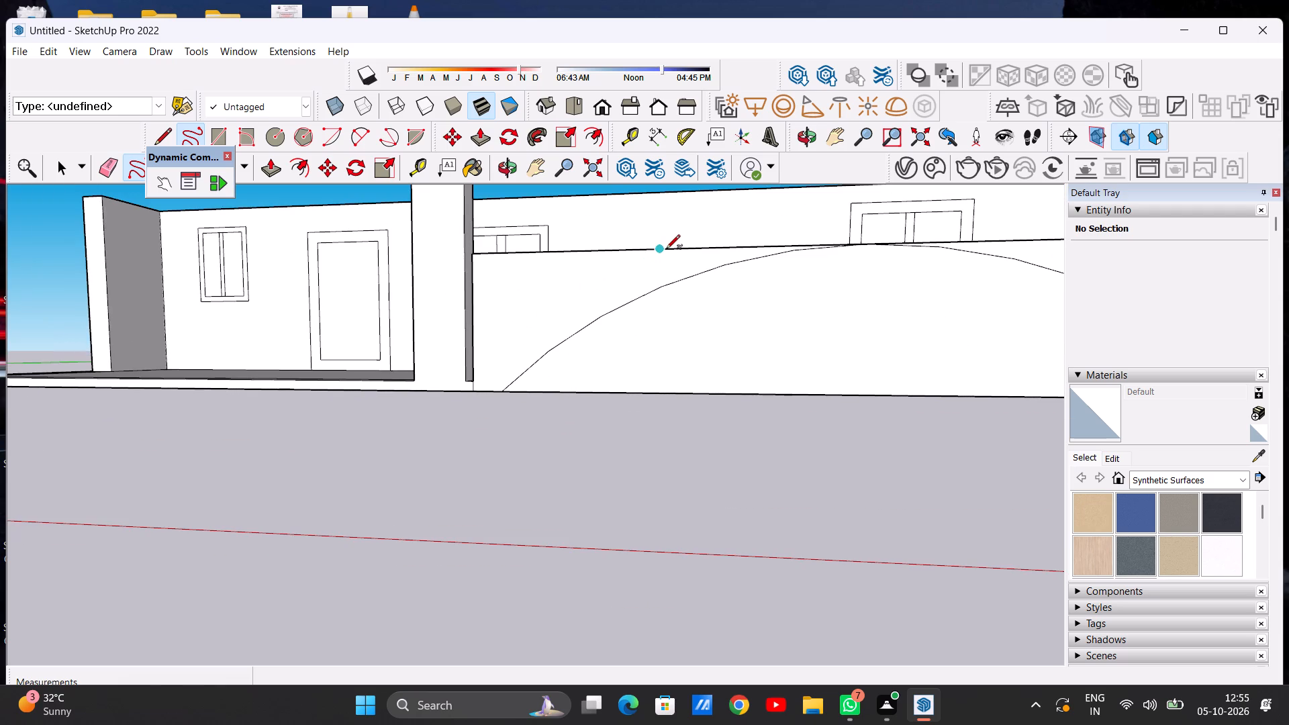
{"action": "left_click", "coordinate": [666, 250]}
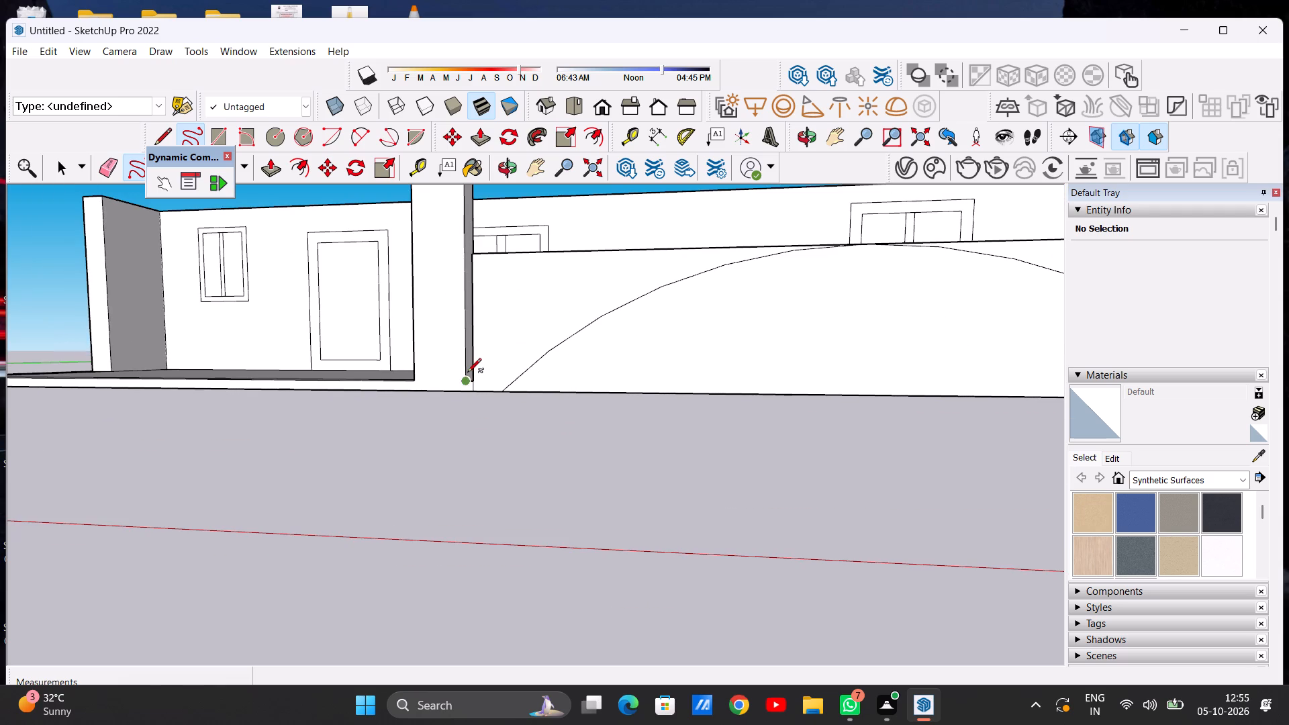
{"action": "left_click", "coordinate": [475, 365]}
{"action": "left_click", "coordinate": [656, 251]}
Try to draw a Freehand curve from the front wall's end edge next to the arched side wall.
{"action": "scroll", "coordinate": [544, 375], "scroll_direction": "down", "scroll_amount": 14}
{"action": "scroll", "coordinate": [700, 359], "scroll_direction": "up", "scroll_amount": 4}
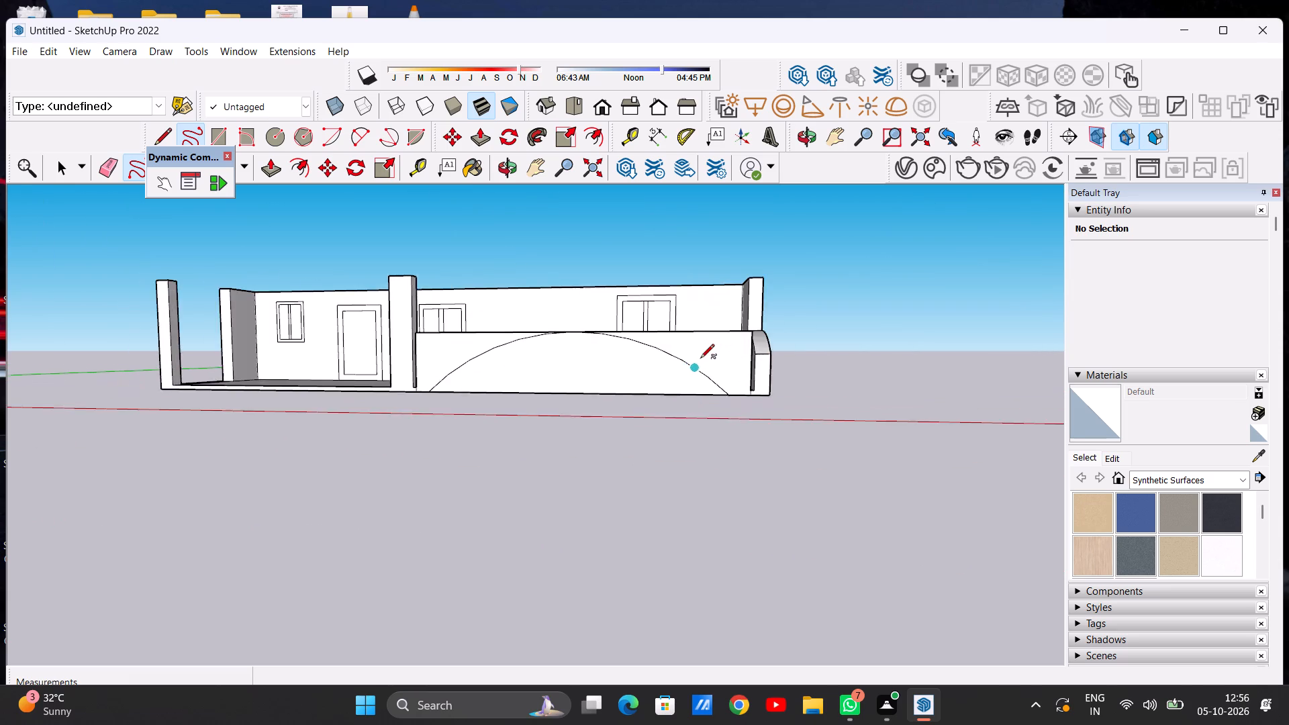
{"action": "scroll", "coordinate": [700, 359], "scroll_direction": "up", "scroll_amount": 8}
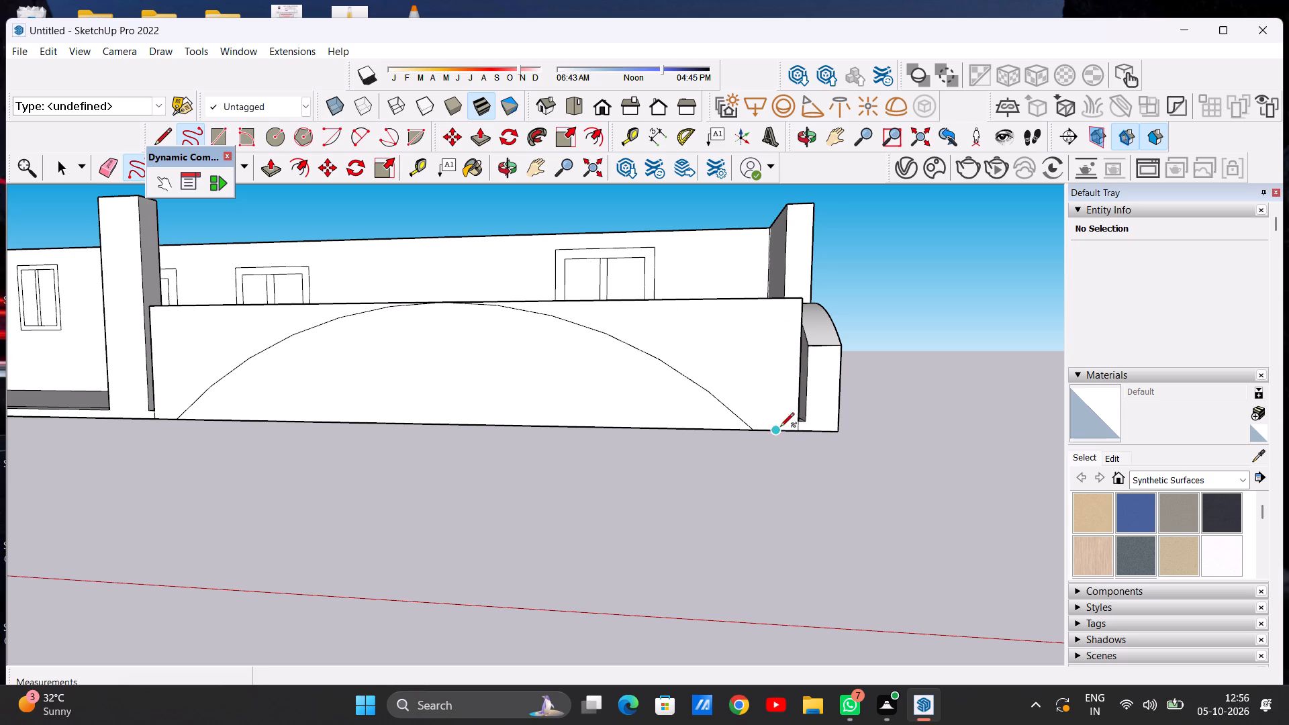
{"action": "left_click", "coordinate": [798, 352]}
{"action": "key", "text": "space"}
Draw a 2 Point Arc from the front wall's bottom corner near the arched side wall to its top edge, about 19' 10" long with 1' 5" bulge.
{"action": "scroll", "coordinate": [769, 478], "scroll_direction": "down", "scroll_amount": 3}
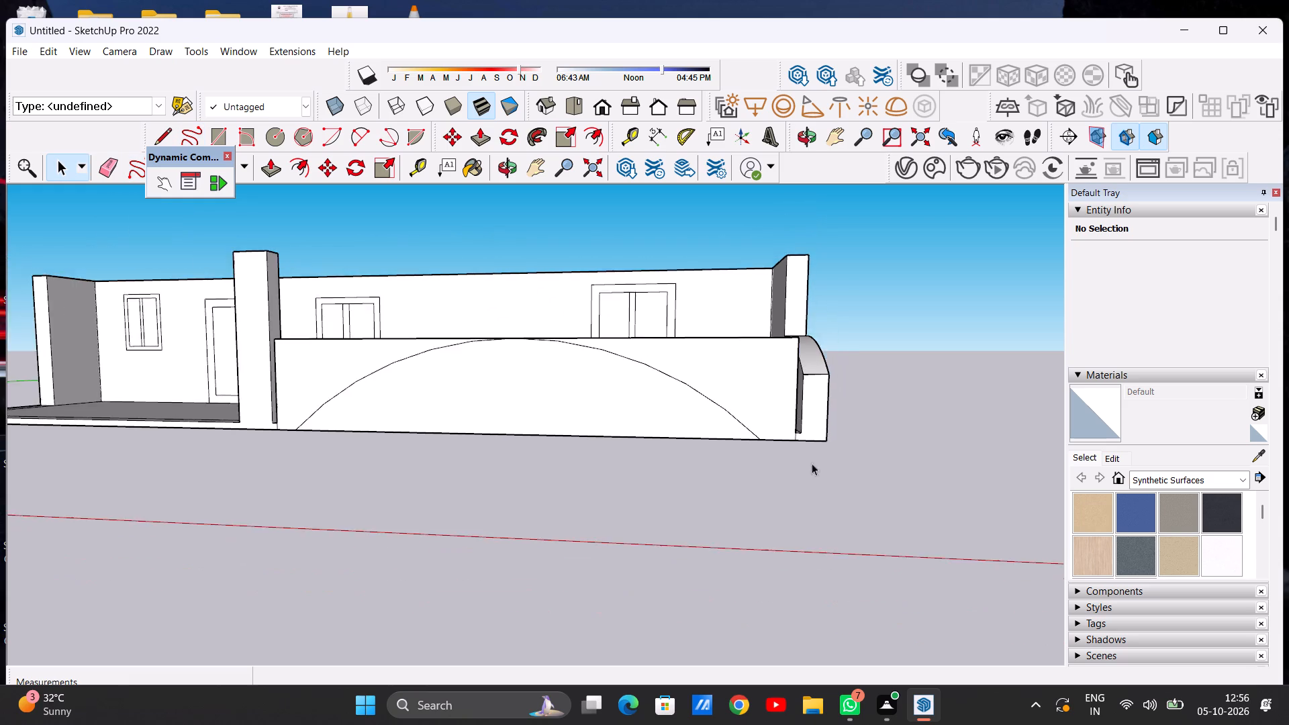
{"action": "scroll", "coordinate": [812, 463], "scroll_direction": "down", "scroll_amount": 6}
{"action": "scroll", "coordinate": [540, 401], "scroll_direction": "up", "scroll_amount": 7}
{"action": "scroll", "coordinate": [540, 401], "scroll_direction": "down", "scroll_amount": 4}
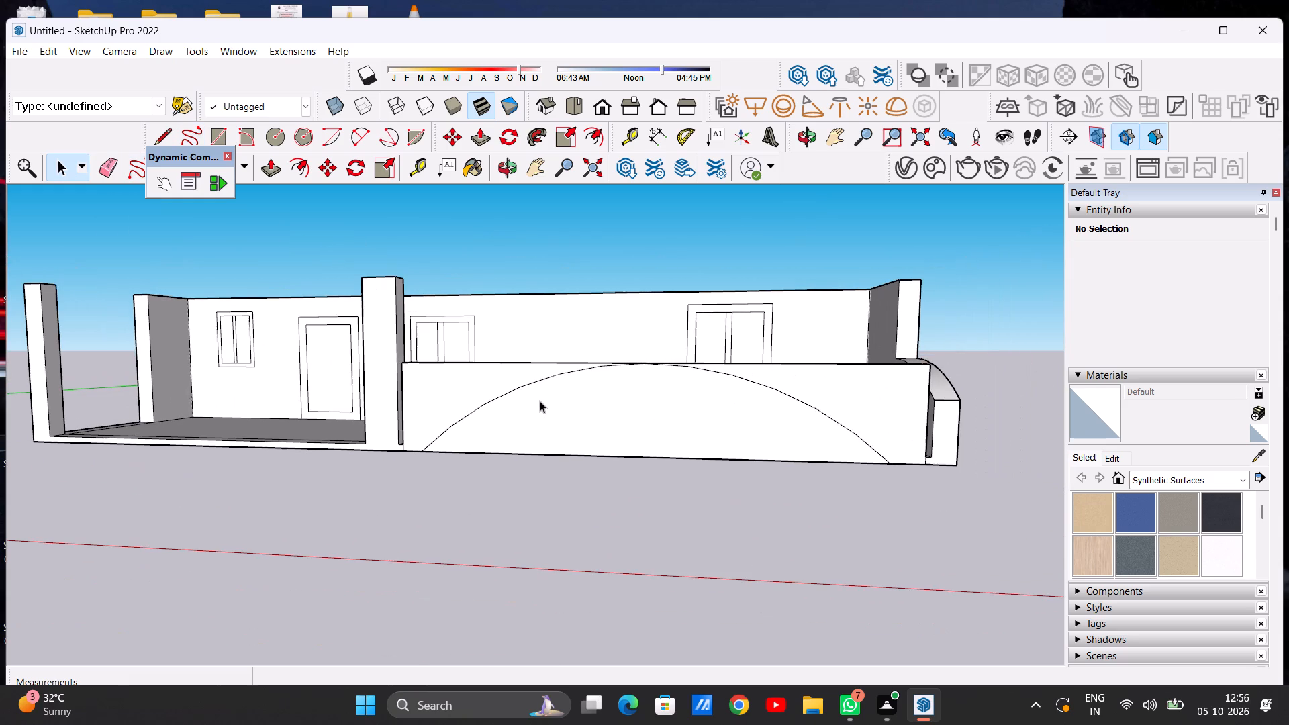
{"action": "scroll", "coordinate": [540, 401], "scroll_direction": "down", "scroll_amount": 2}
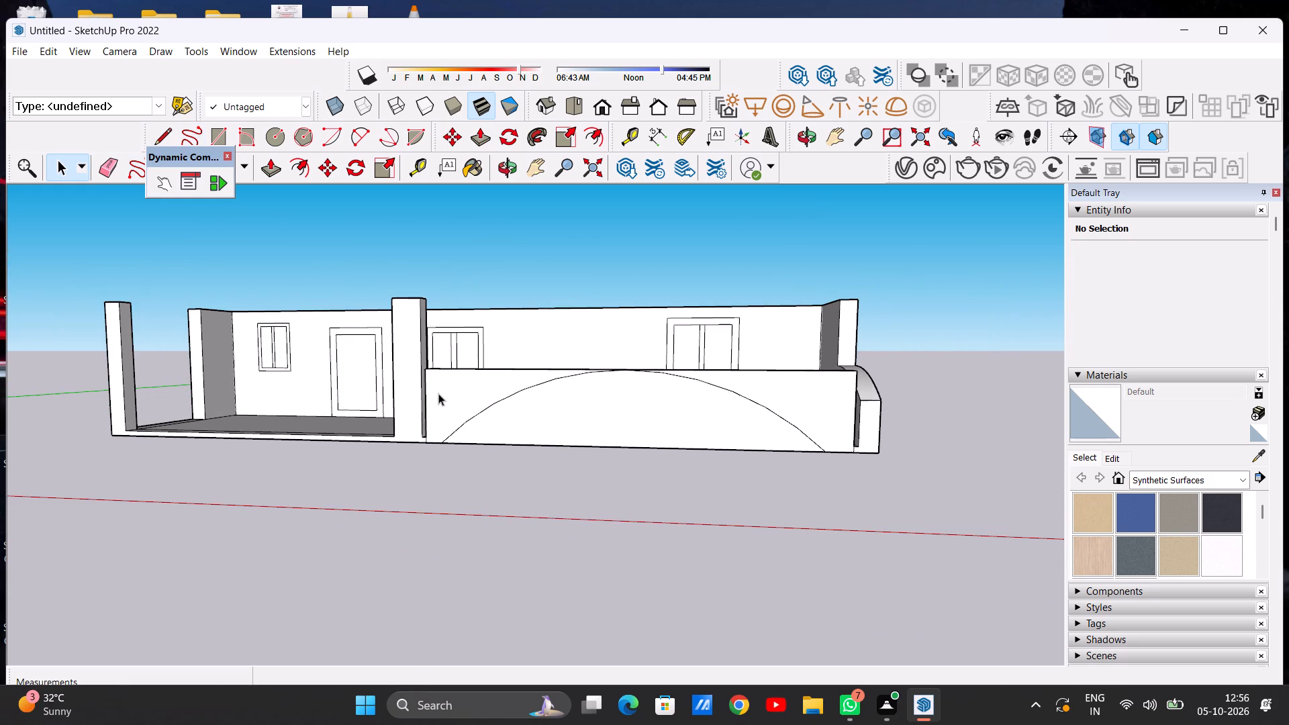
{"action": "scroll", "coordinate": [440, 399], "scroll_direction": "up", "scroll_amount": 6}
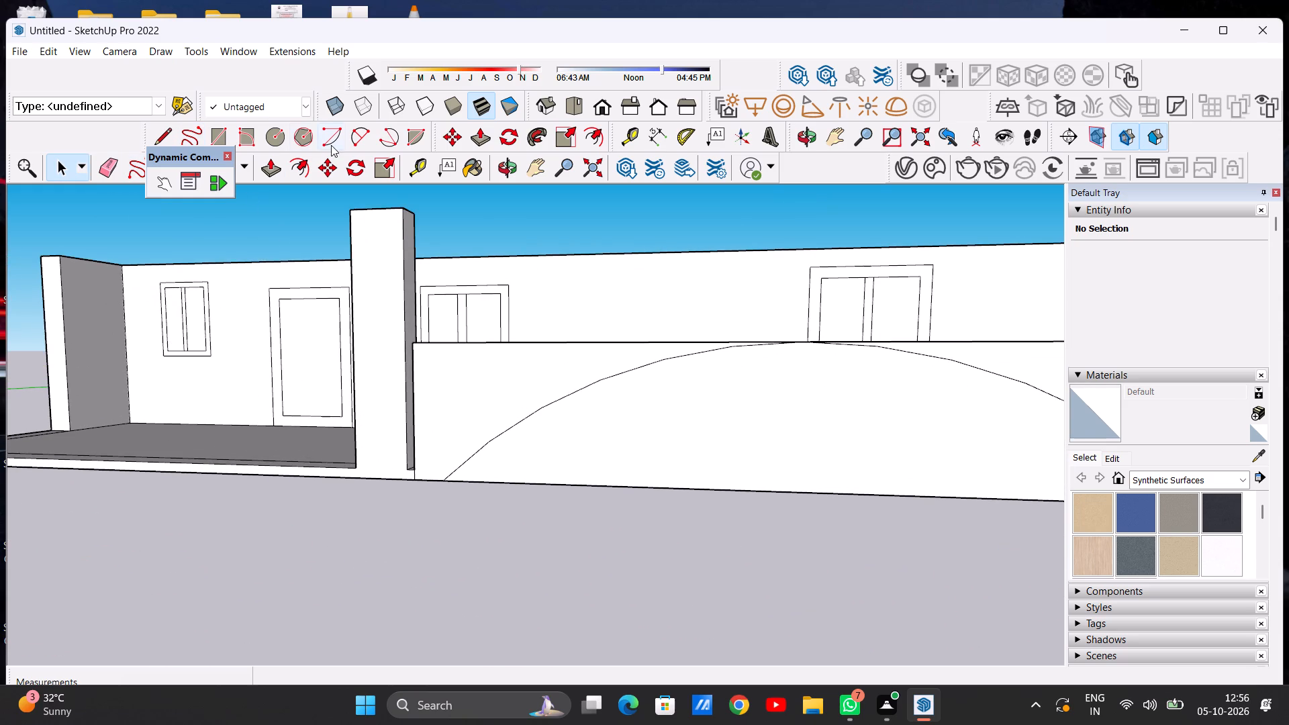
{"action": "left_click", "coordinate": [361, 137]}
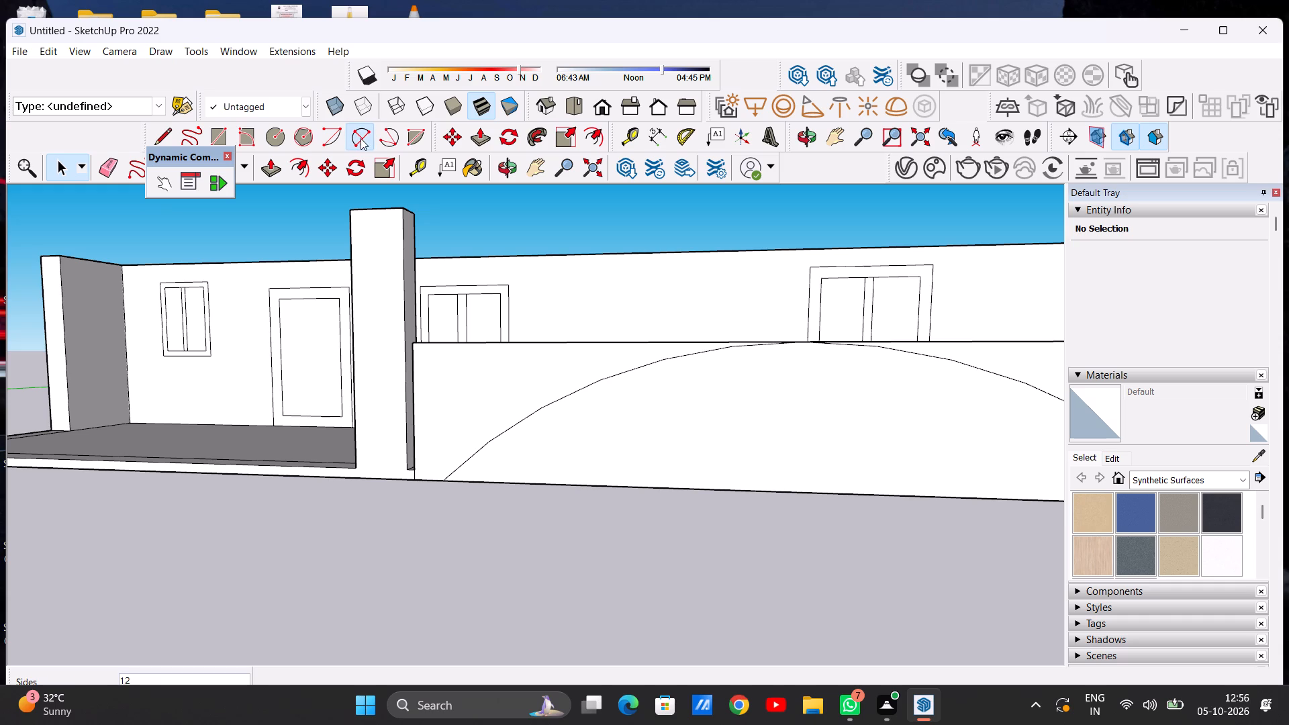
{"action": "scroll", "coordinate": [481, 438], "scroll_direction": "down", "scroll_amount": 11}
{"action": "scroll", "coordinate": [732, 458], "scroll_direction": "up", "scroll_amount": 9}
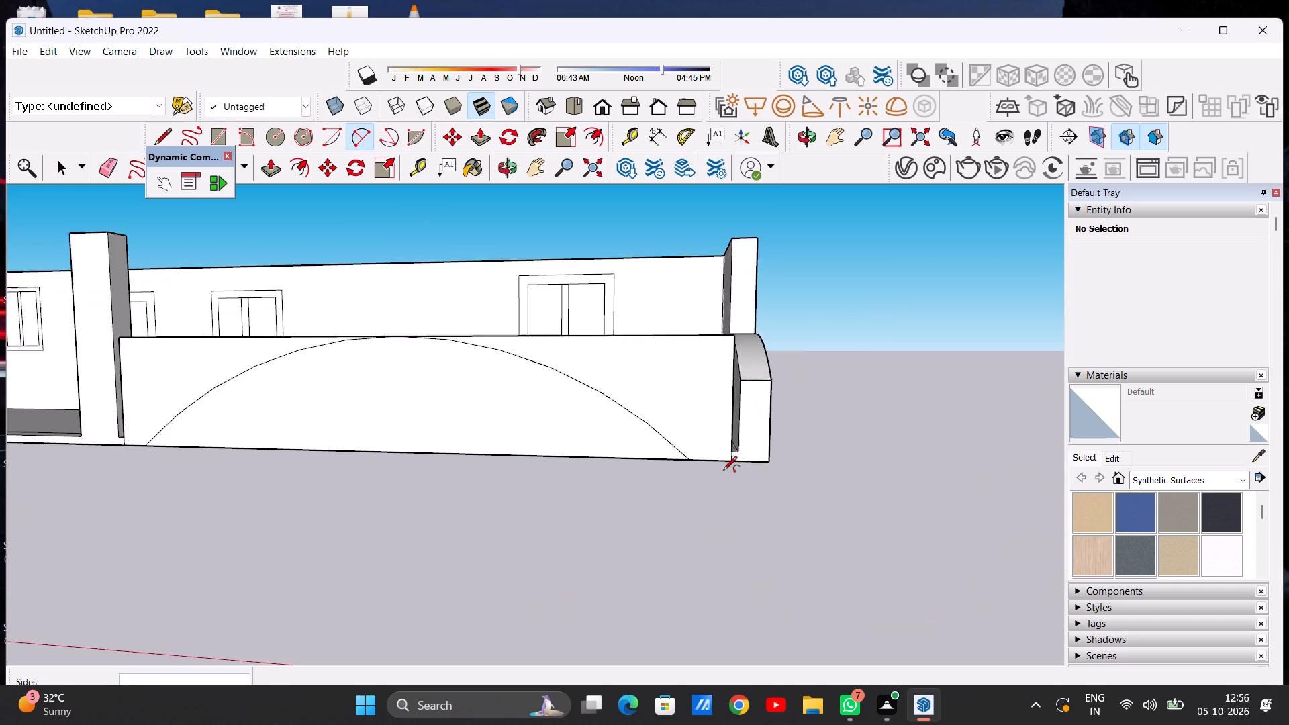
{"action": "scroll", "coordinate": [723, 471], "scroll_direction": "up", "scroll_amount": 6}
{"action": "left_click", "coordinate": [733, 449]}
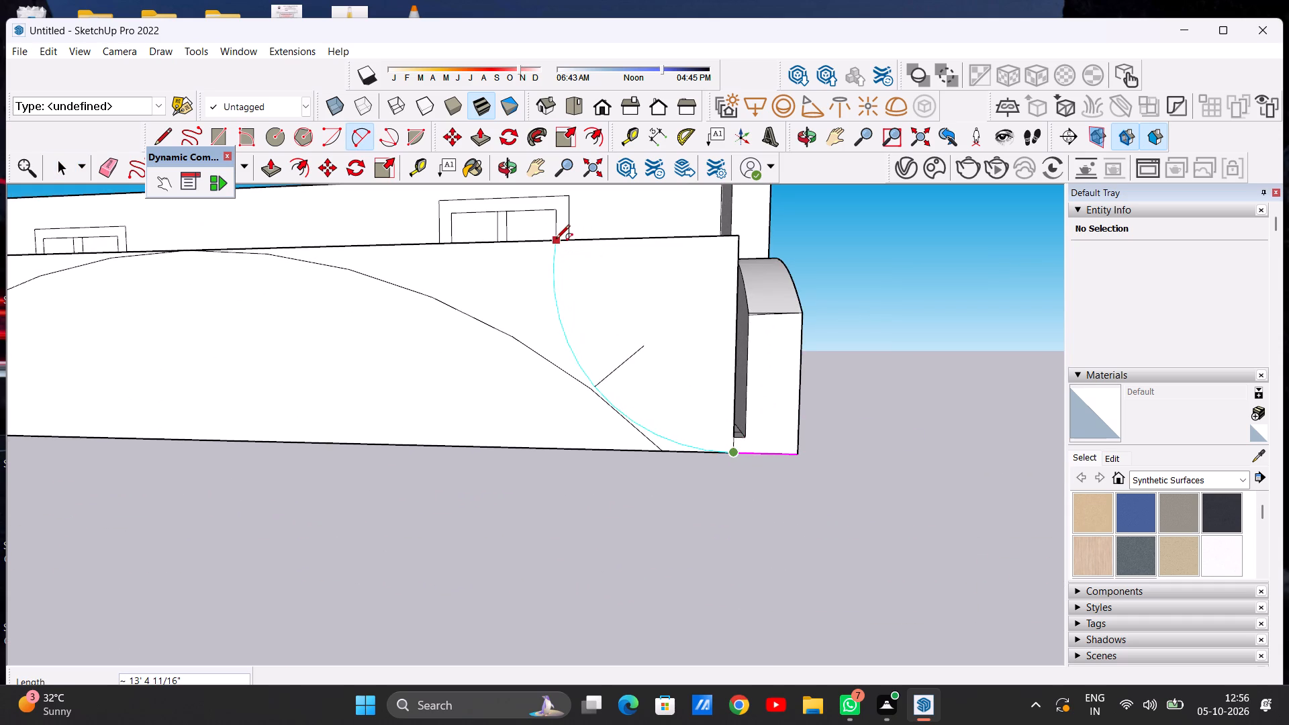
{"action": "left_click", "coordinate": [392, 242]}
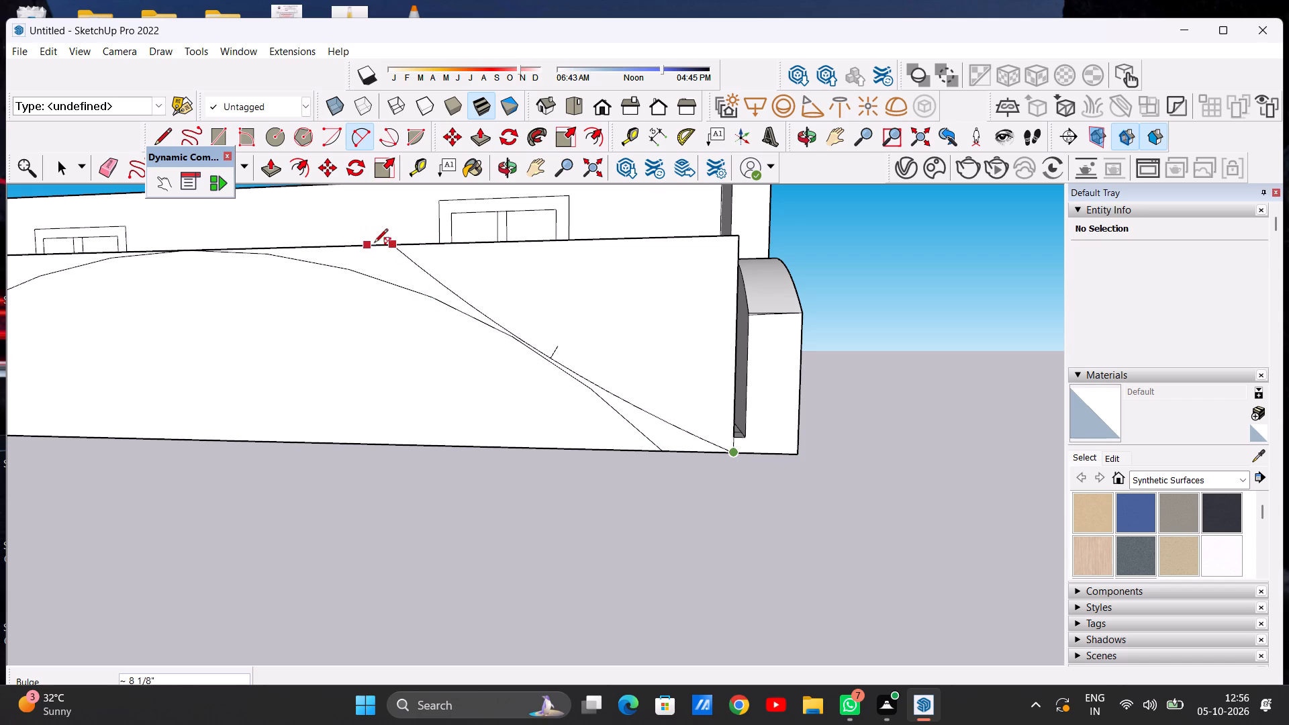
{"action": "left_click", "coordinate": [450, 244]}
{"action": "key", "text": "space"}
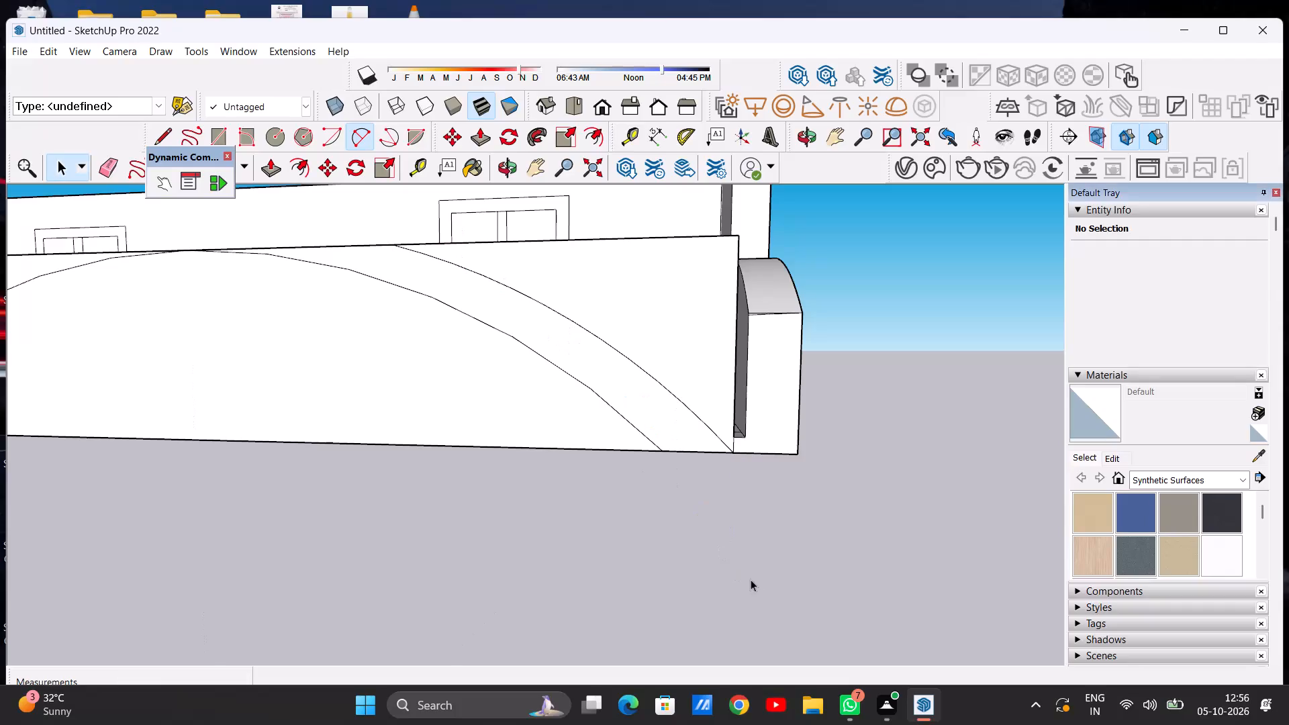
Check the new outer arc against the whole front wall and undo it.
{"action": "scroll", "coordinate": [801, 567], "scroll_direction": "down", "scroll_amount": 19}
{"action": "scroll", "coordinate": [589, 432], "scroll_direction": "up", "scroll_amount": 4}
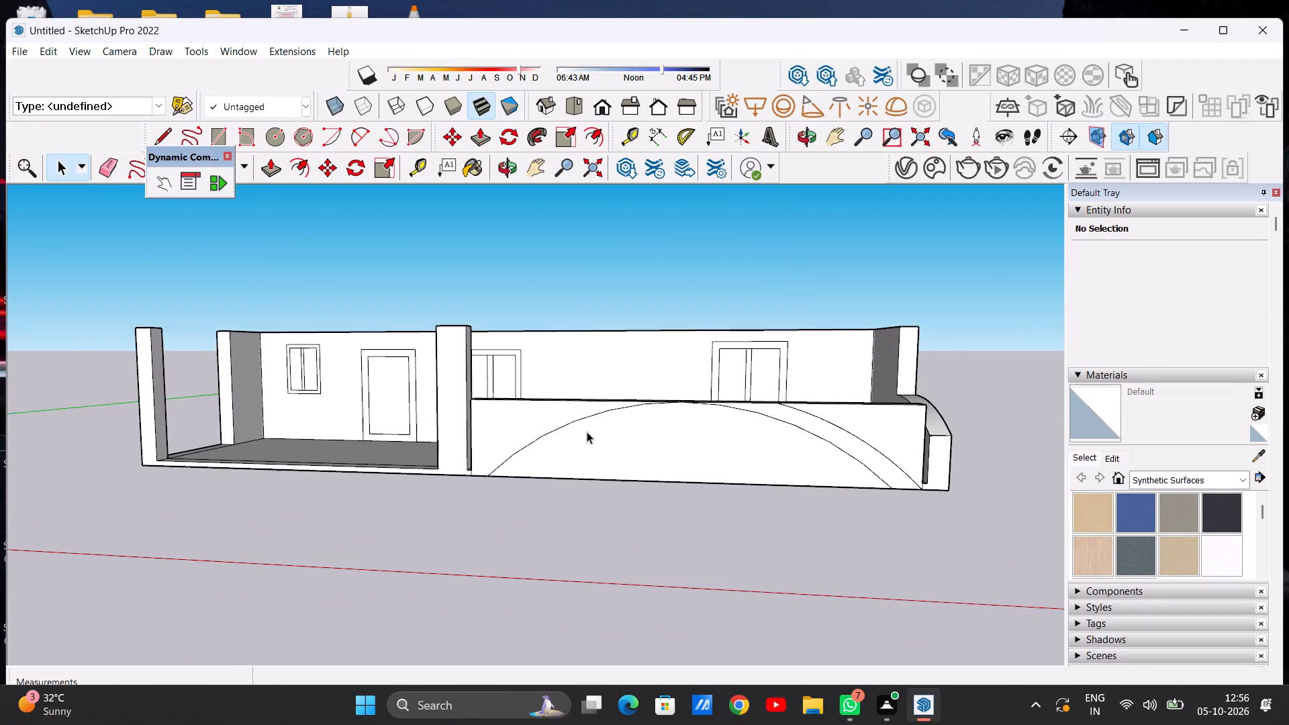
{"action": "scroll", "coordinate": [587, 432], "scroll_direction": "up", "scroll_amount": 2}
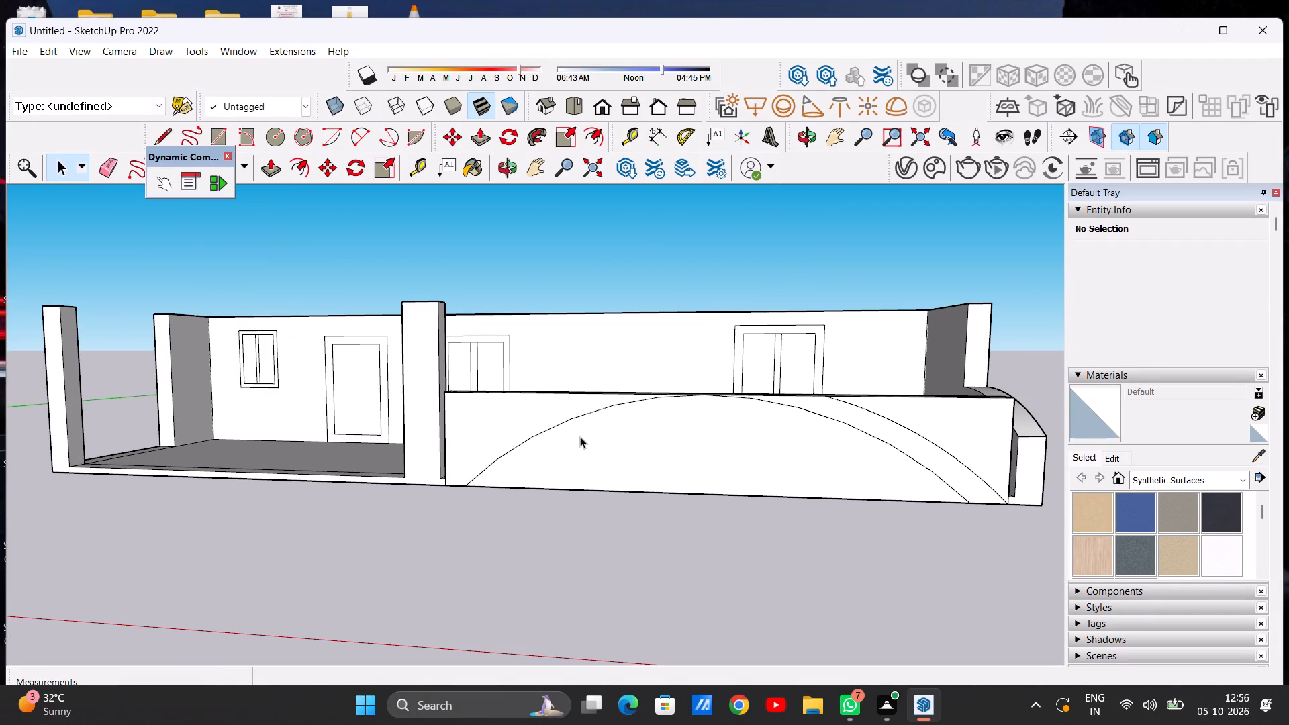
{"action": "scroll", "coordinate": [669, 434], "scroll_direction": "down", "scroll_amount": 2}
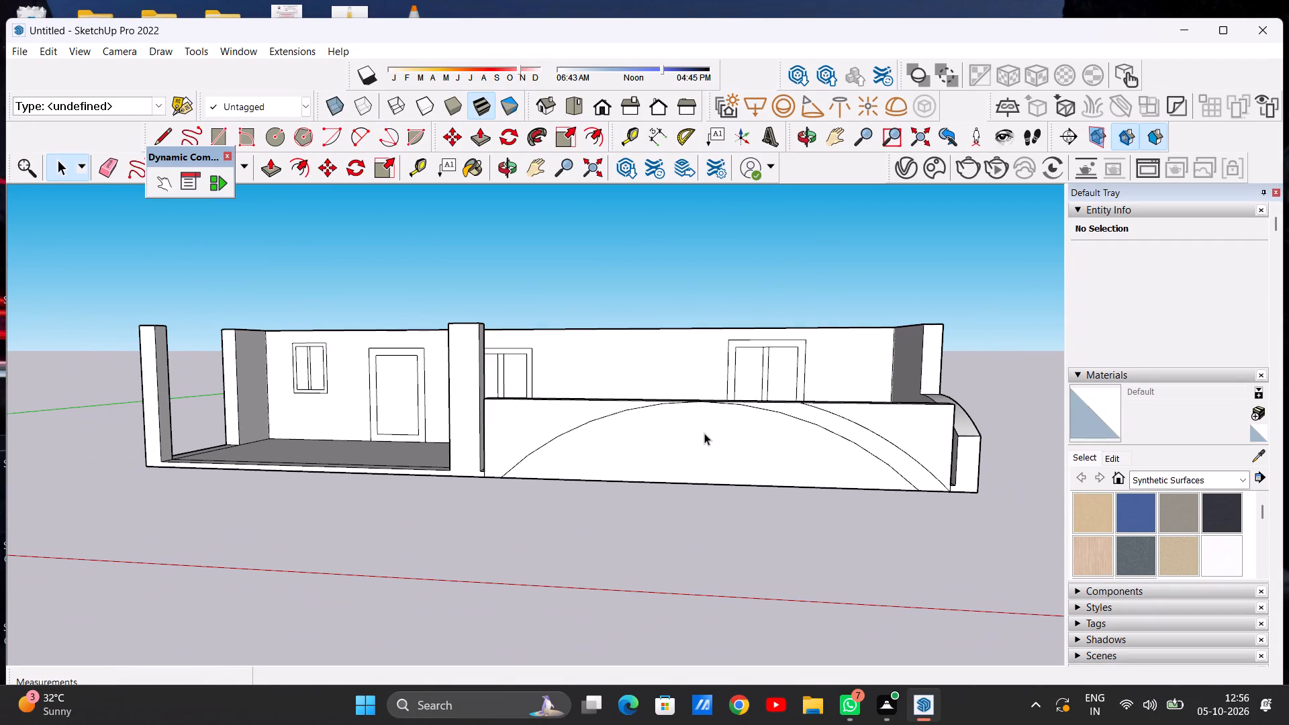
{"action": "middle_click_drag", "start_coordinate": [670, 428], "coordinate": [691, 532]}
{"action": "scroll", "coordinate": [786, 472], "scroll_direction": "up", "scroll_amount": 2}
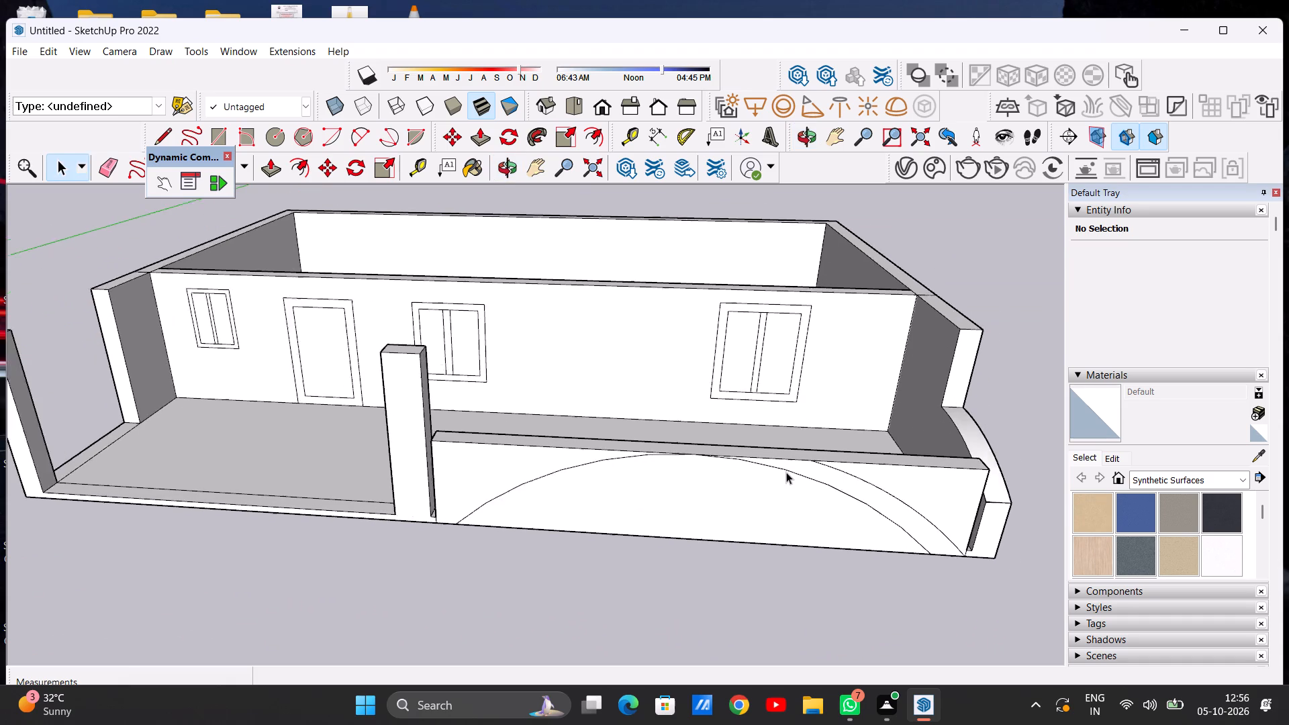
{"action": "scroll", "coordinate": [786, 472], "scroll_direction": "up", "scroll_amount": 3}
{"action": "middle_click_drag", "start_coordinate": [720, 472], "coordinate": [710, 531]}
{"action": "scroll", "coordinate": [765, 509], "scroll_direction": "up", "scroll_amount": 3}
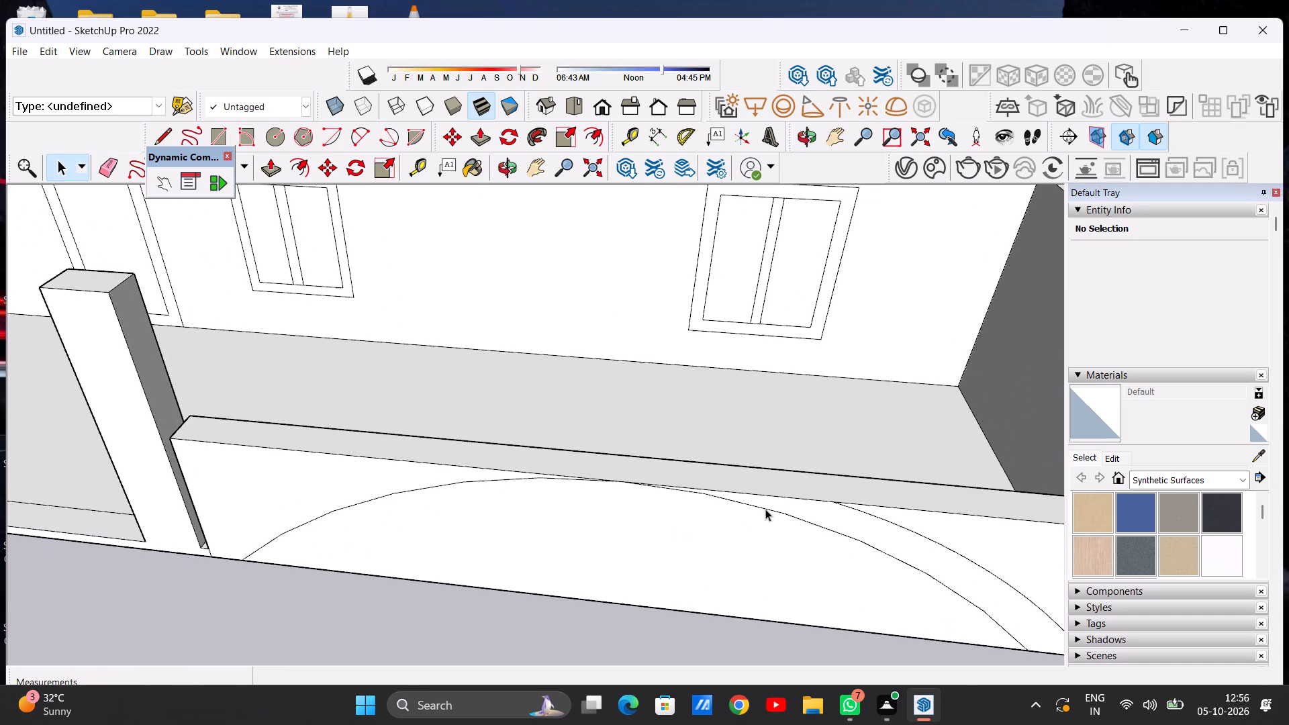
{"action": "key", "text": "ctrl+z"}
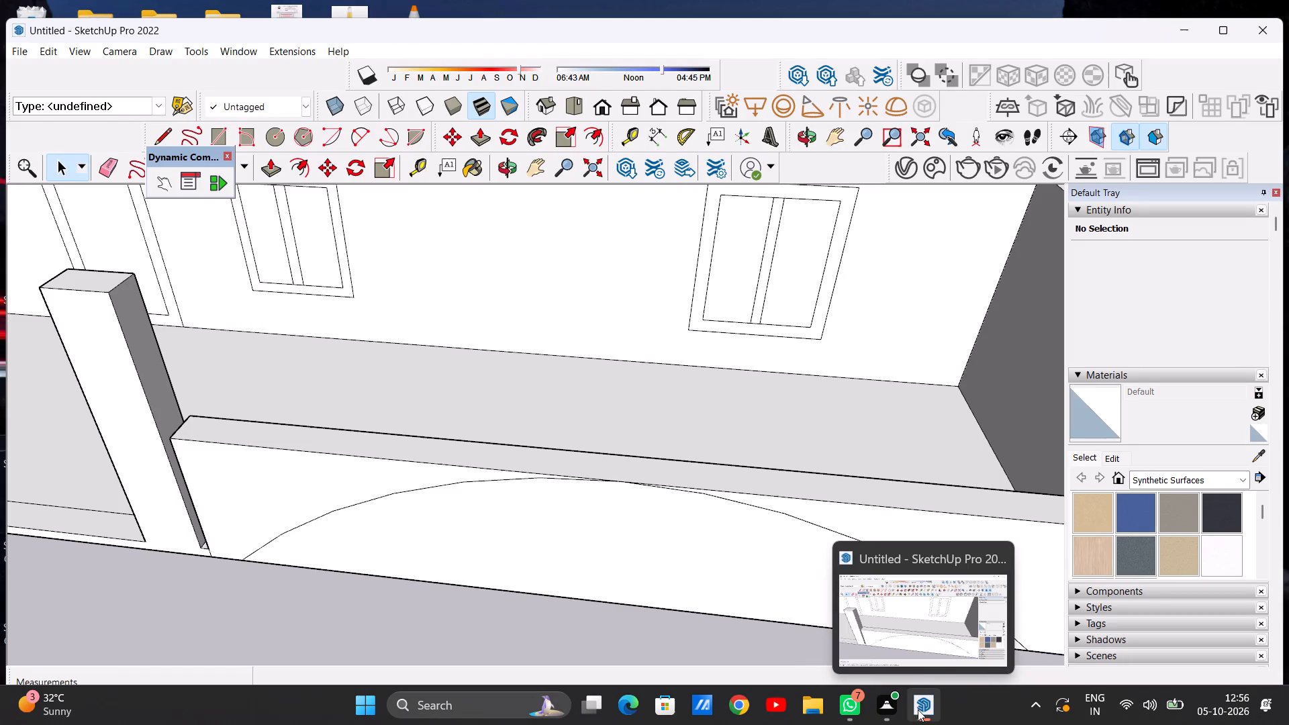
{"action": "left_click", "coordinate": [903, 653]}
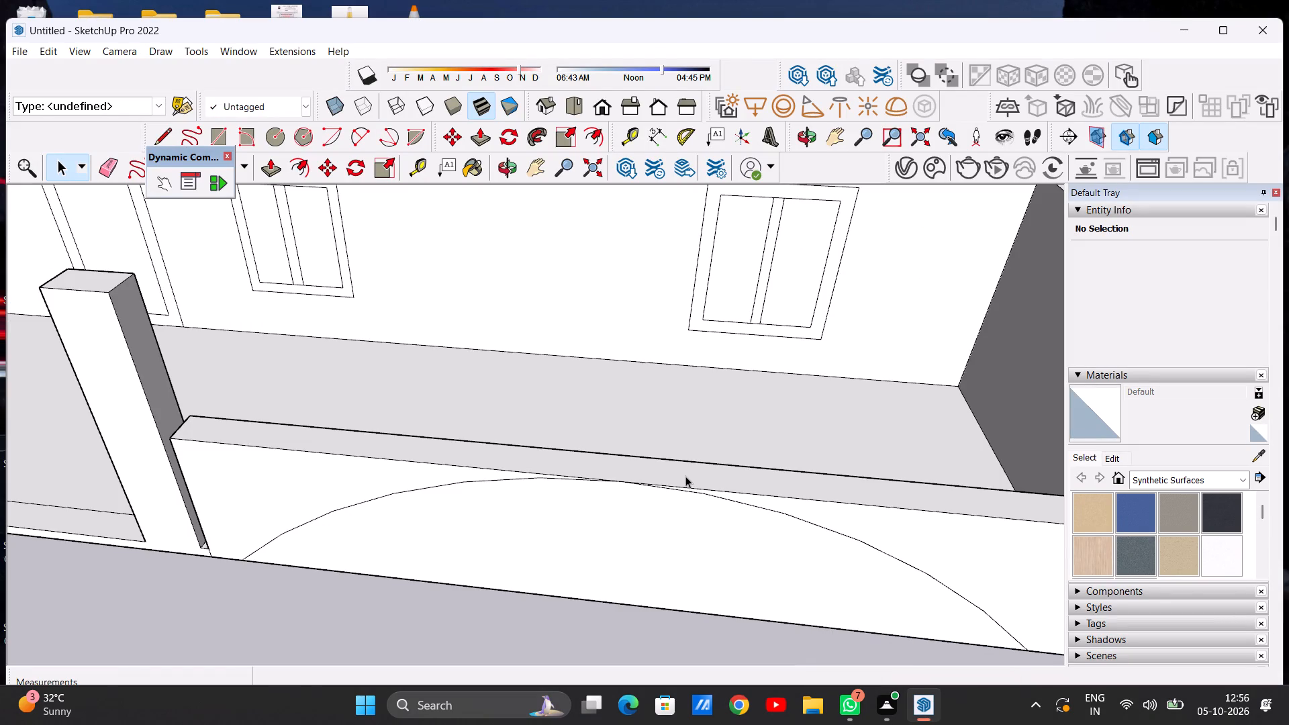
Push/Pull the front wall's top face upward so the wall rises above the arc's crown.
{"action": "scroll", "coordinate": [685, 472], "scroll_direction": "down", "scroll_amount": 4}
{"action": "scroll", "coordinate": [702, 505], "scroll_direction": "up", "scroll_amount": 6}
{"action": "middle_click_drag", "start_coordinate": [736, 536], "coordinate": [741, 441]}
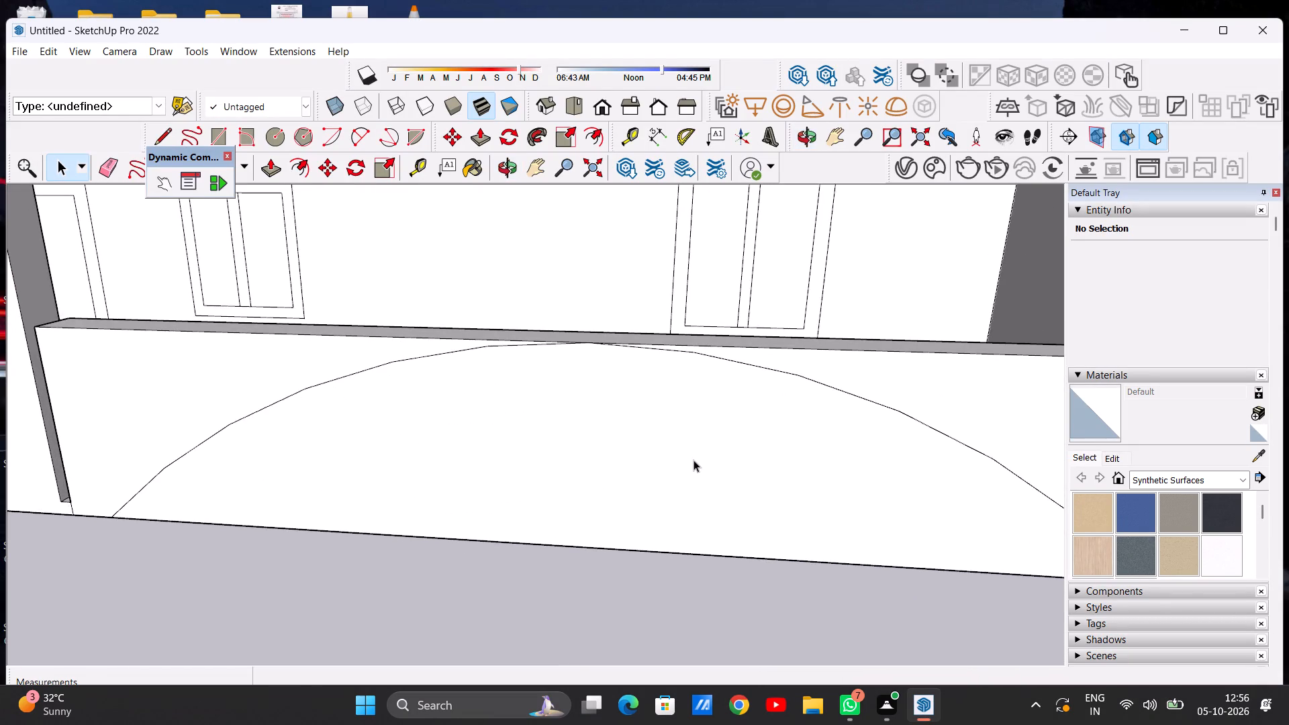
{"action": "scroll", "coordinate": [694, 473], "scroll_direction": "down", "scroll_amount": 9}
{"action": "scroll", "coordinate": [817, 452], "scroll_direction": "up", "scroll_amount": 5}
{"action": "middle_click_drag", "start_coordinate": [615, 443], "coordinate": [617, 483]}
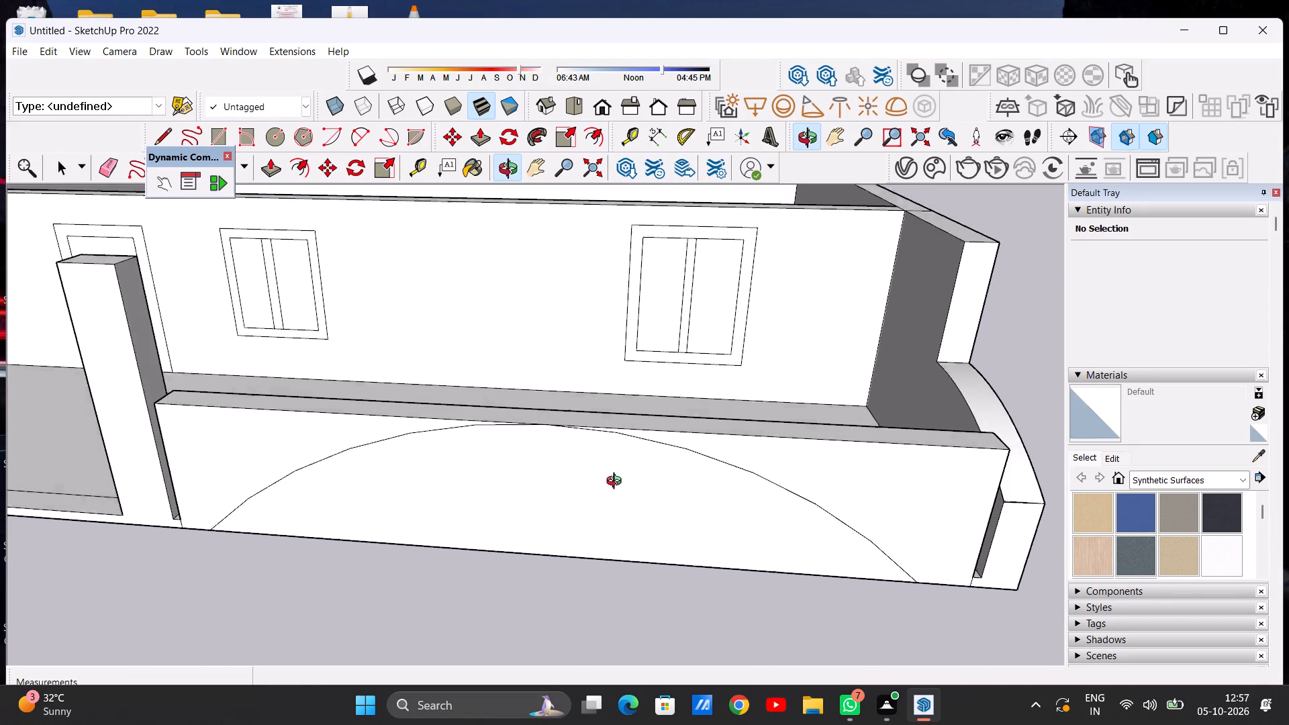
{"action": "middle_click_drag", "start_coordinate": [617, 483], "coordinate": [618, 510]}
{"action": "key", "text": "p"}
{"action": "scroll", "coordinate": [759, 440], "scroll_direction": "up", "scroll_amount": 3}
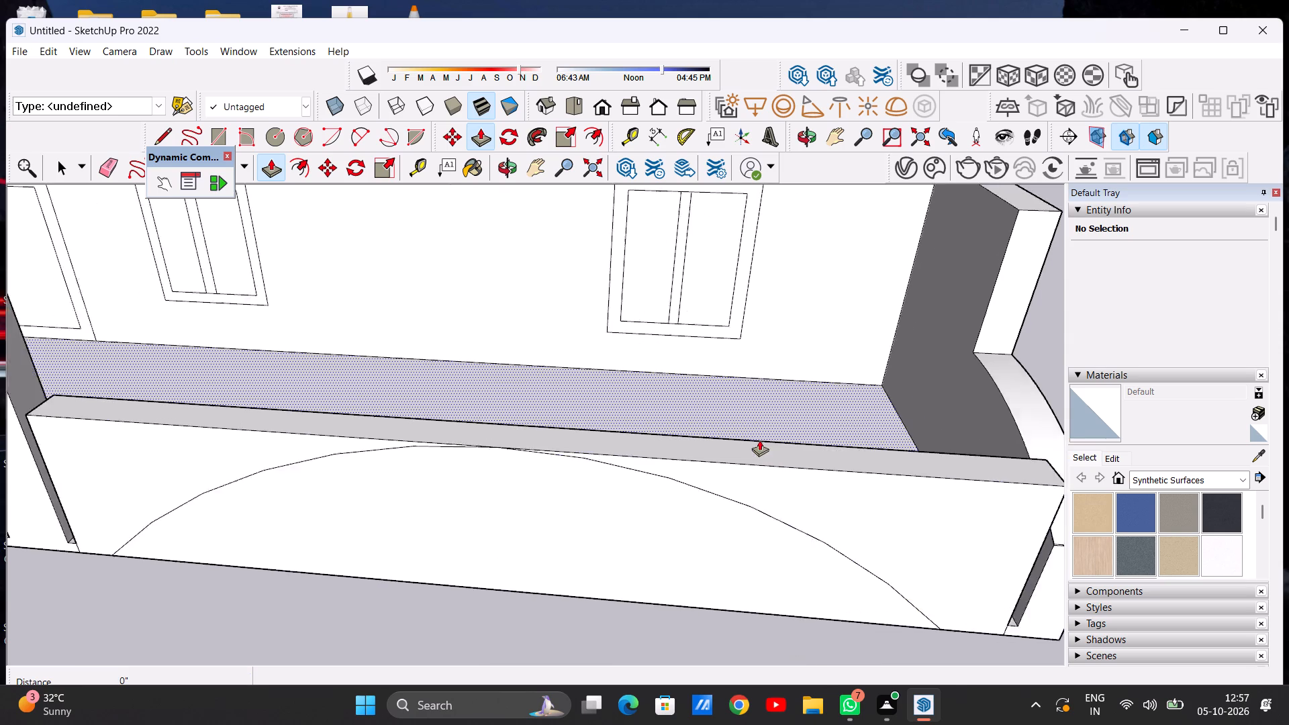
{"action": "scroll", "coordinate": [759, 440], "scroll_direction": "up", "scroll_amount": 2}
{"action": "left_click", "coordinate": [763, 456]}
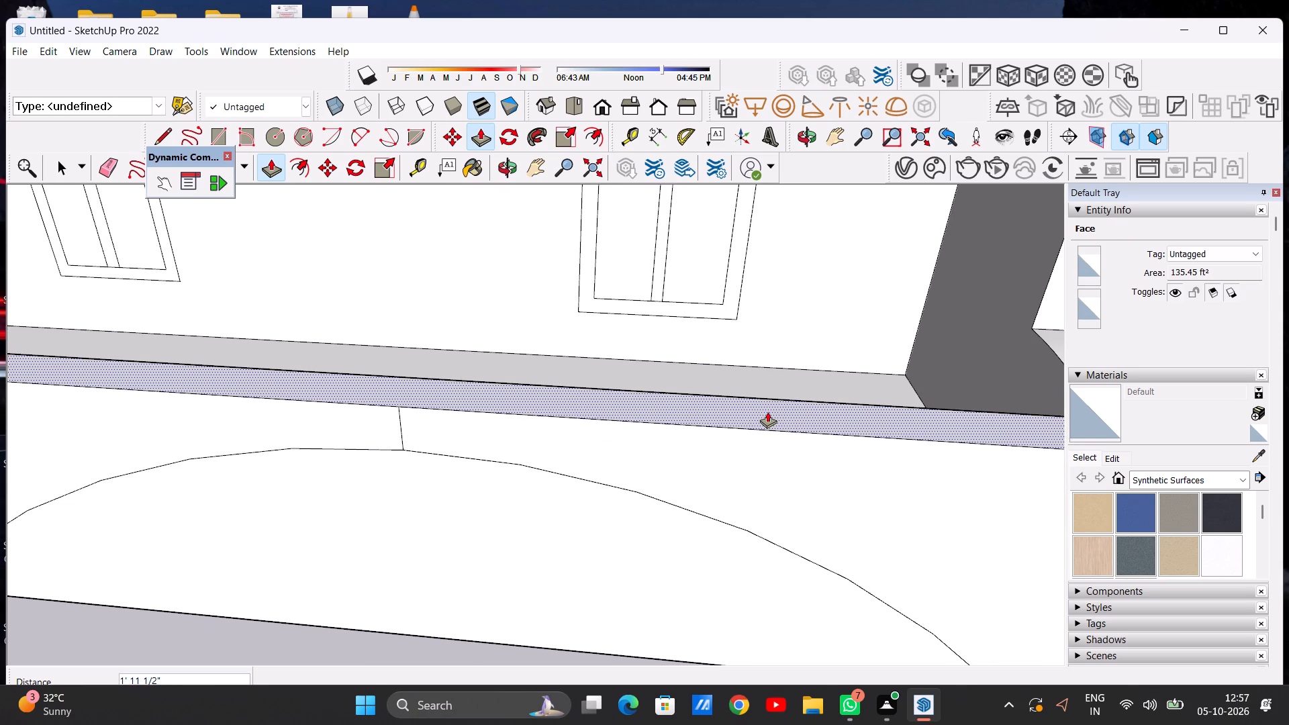
{"action": "left_click", "coordinate": [762, 423]}
{"action": "key", "text": "space"}
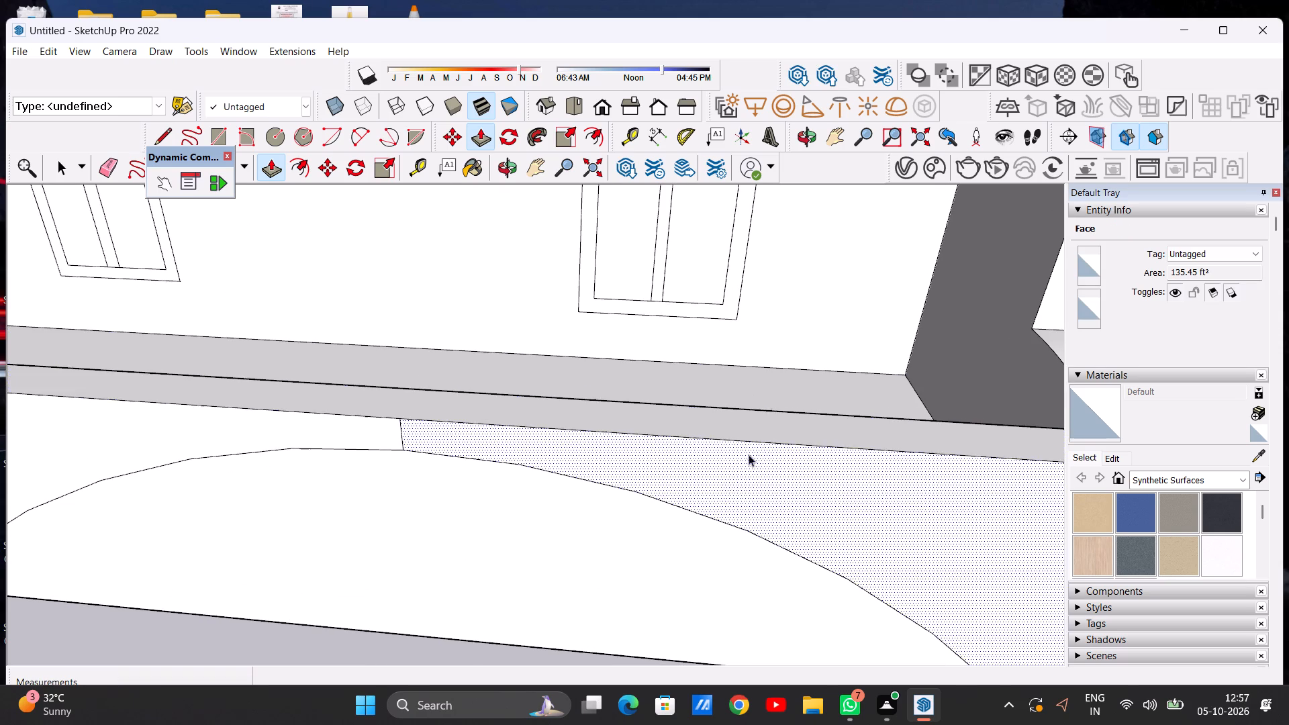
Draw an outer arc from the wall's bottom corner near the arched side wall to the short crown line's top, about 30' 11" long with 3' 2" bulge.
{"action": "scroll", "coordinate": [703, 503], "scroll_direction": "down", "scroll_amount": 11}
{"action": "scroll", "coordinate": [602, 514], "scroll_direction": "up", "scroll_amount": 9}
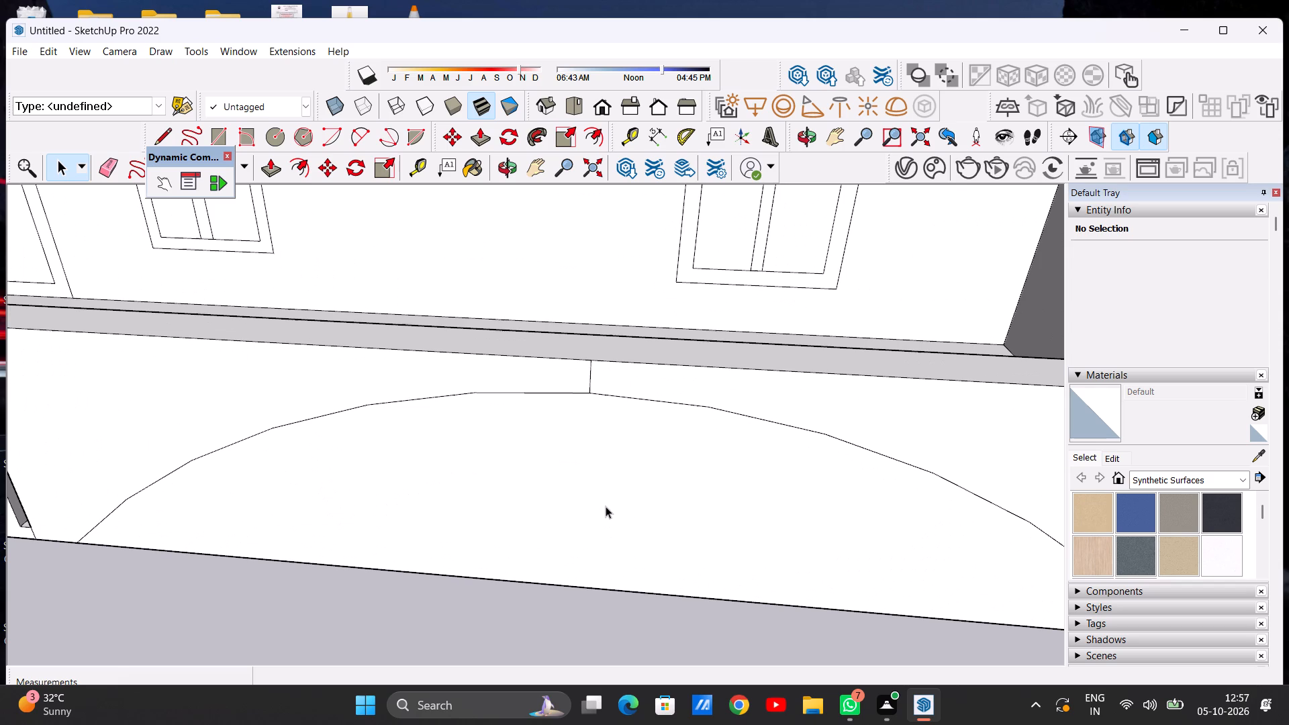
{"action": "scroll", "coordinate": [610, 485], "scroll_direction": "down", "scroll_amount": 9}
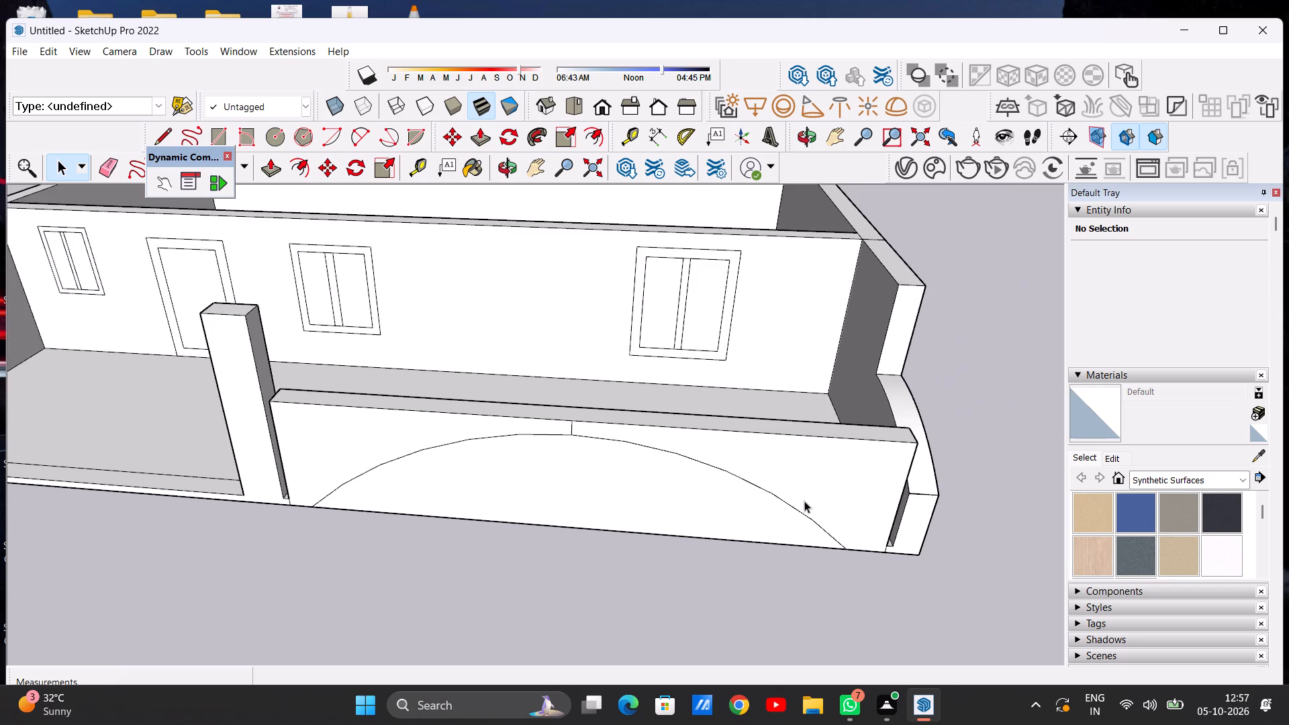
{"action": "scroll", "coordinate": [804, 501], "scroll_direction": "up", "scroll_amount": 5}
{"action": "middle_click_drag", "start_coordinate": [842, 533], "coordinate": [828, 490]}
{"action": "scroll", "coordinate": [842, 519], "scroll_direction": "up", "scroll_amount": 4}
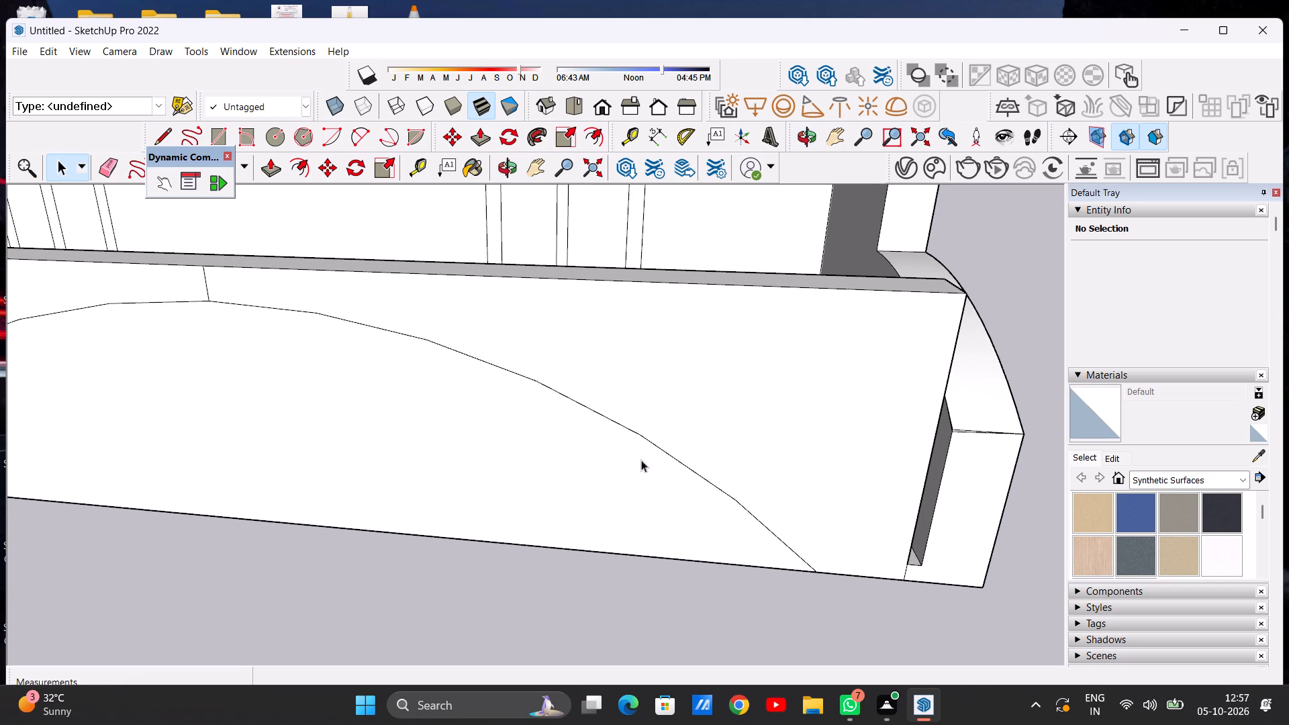
{"action": "left_click", "coordinate": [361, 138]}
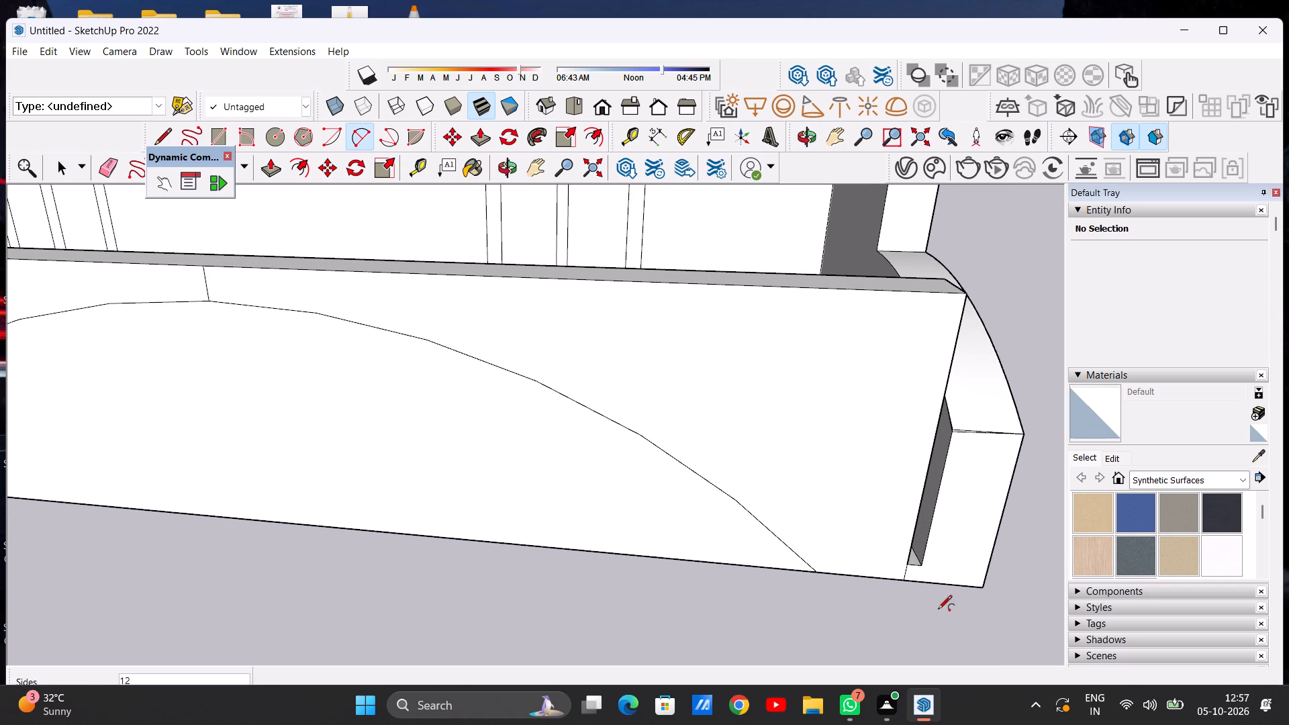
{"action": "left_click", "coordinate": [903, 576]}
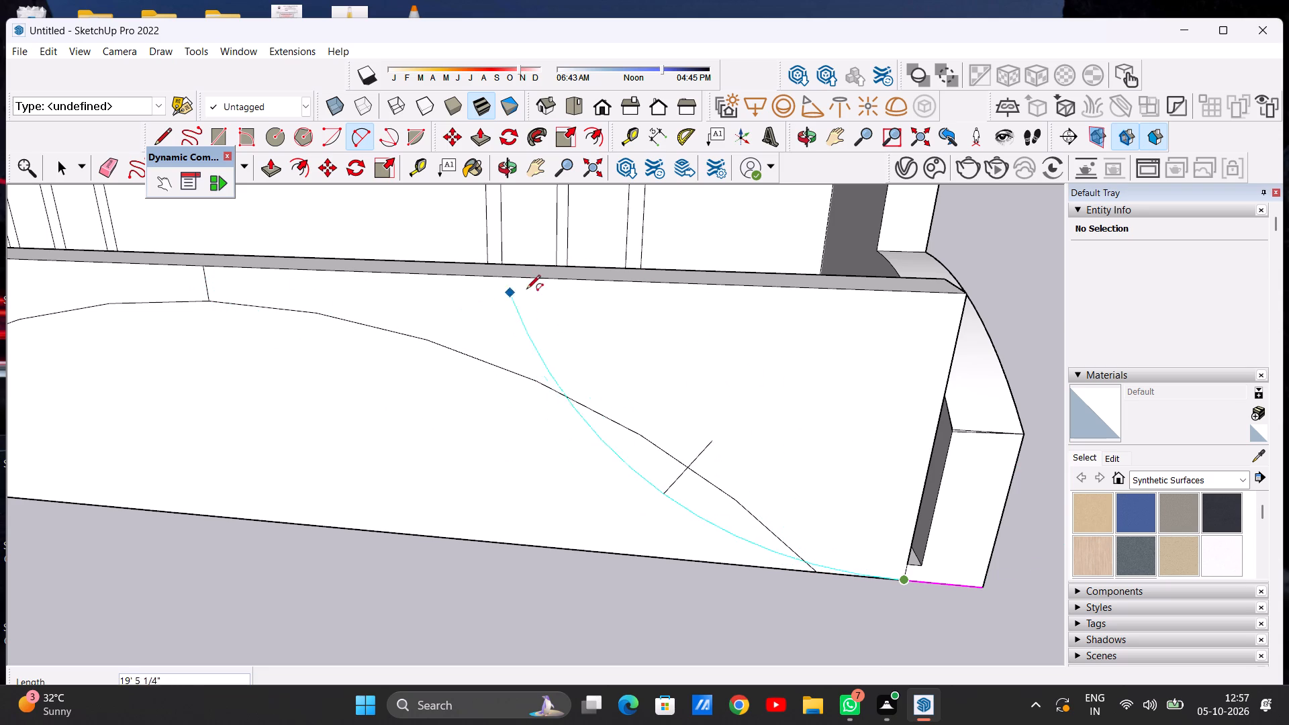
{"action": "left_click", "coordinate": [205, 264]}
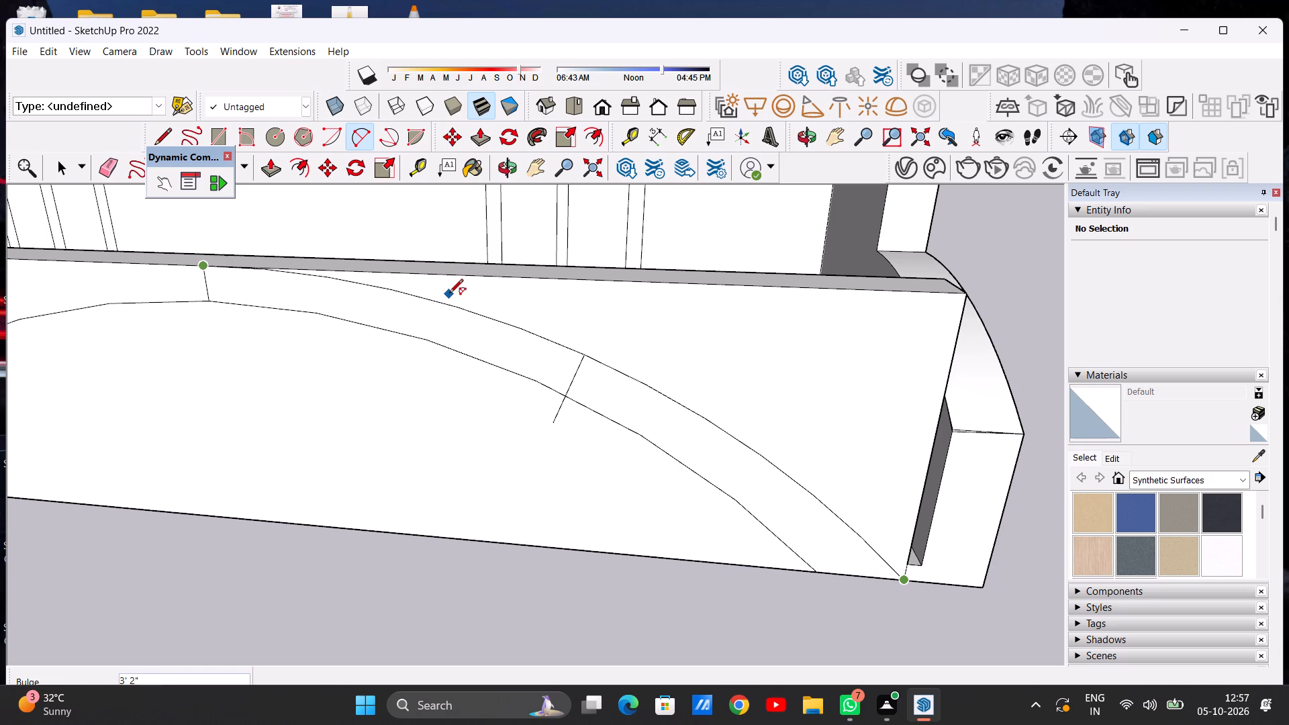
{"action": "left_click", "coordinate": [449, 294]}
Draw the matching outer arc from the bottom corner beside the middle column to the crown line's top, about 29' 11" long with 3' 6" bulge.
{"action": "scroll", "coordinate": [581, 336], "scroll_direction": "down", "scroll_amount": 4}
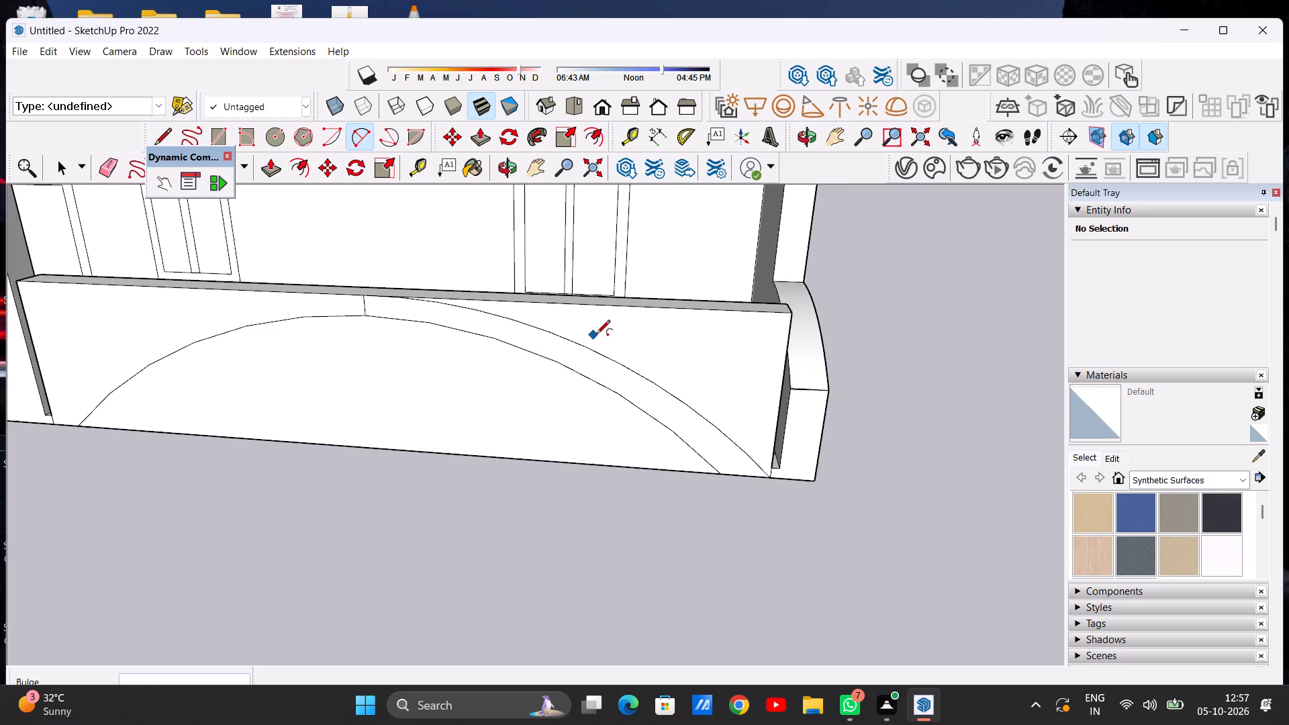
{"action": "scroll", "coordinate": [596, 335], "scroll_direction": "down", "scroll_amount": 15}
{"action": "scroll", "coordinate": [426, 338], "scroll_direction": "down", "scroll_amount": 1}
{"action": "scroll", "coordinate": [426, 338], "scroll_direction": "up", "scroll_amount": 13}
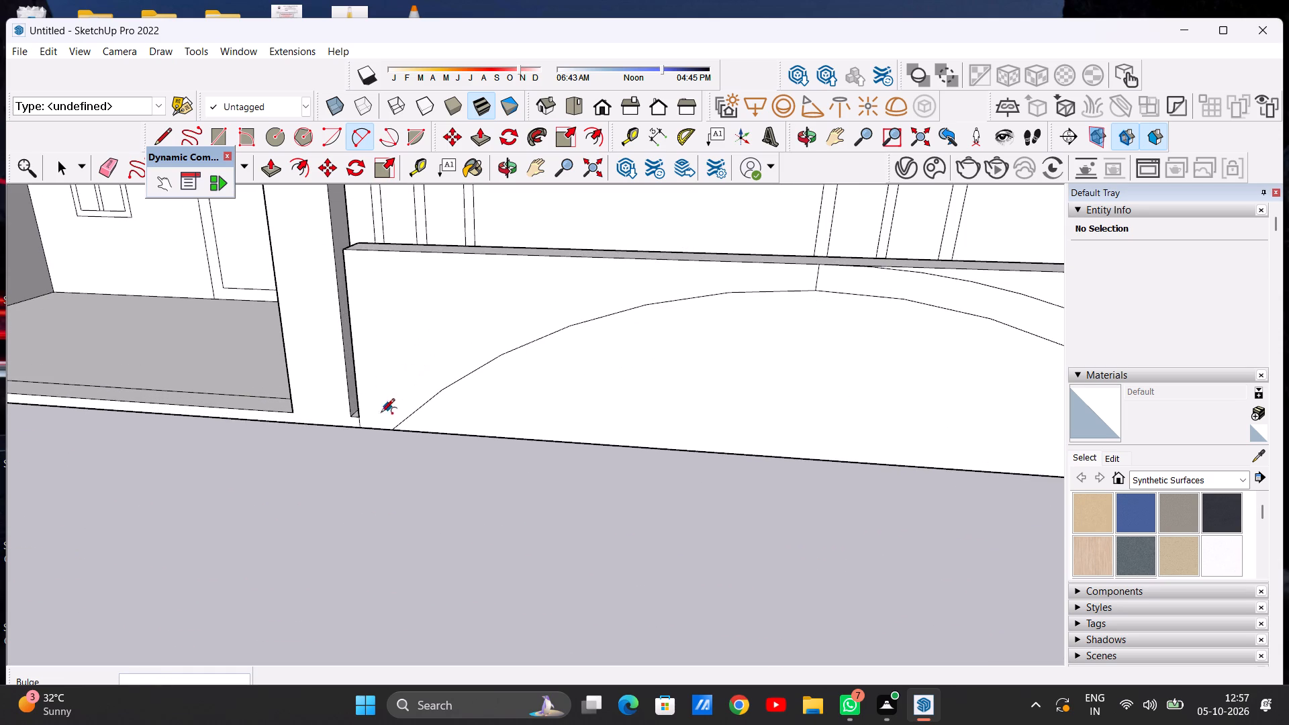
{"action": "left_click", "coordinate": [358, 430]}
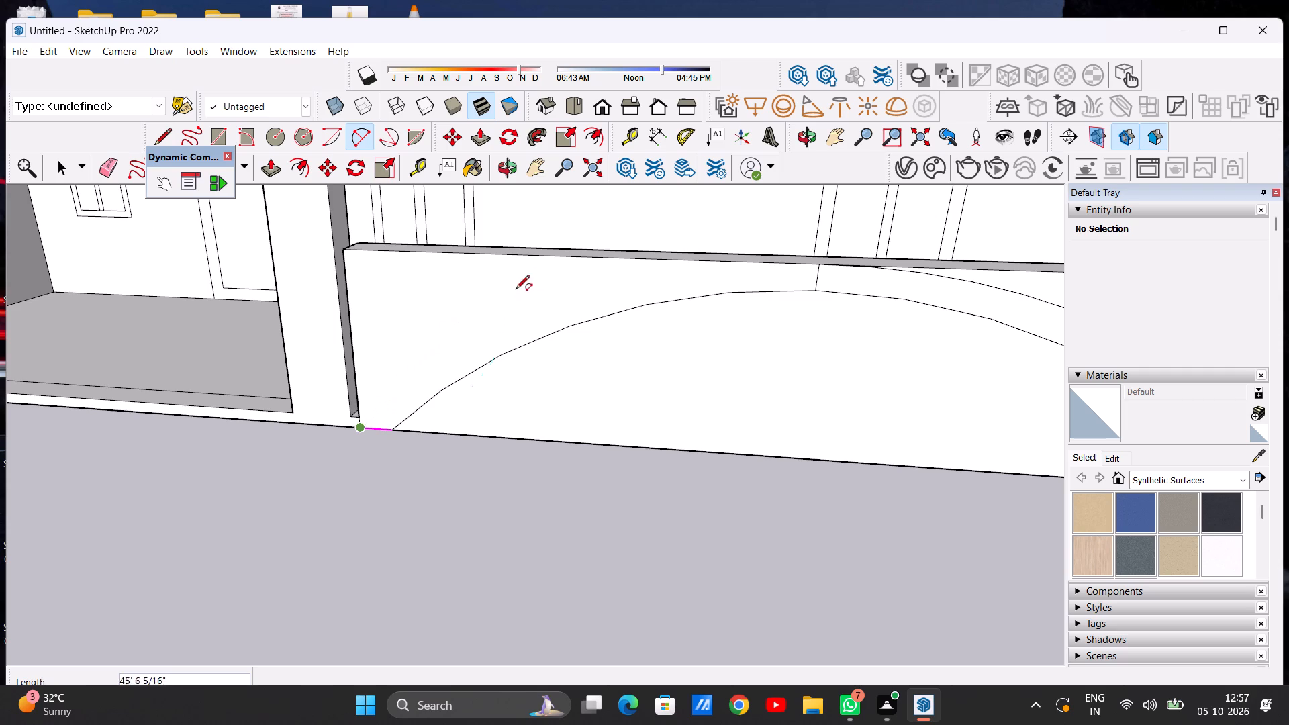
{"action": "left_click", "coordinate": [817, 269]}
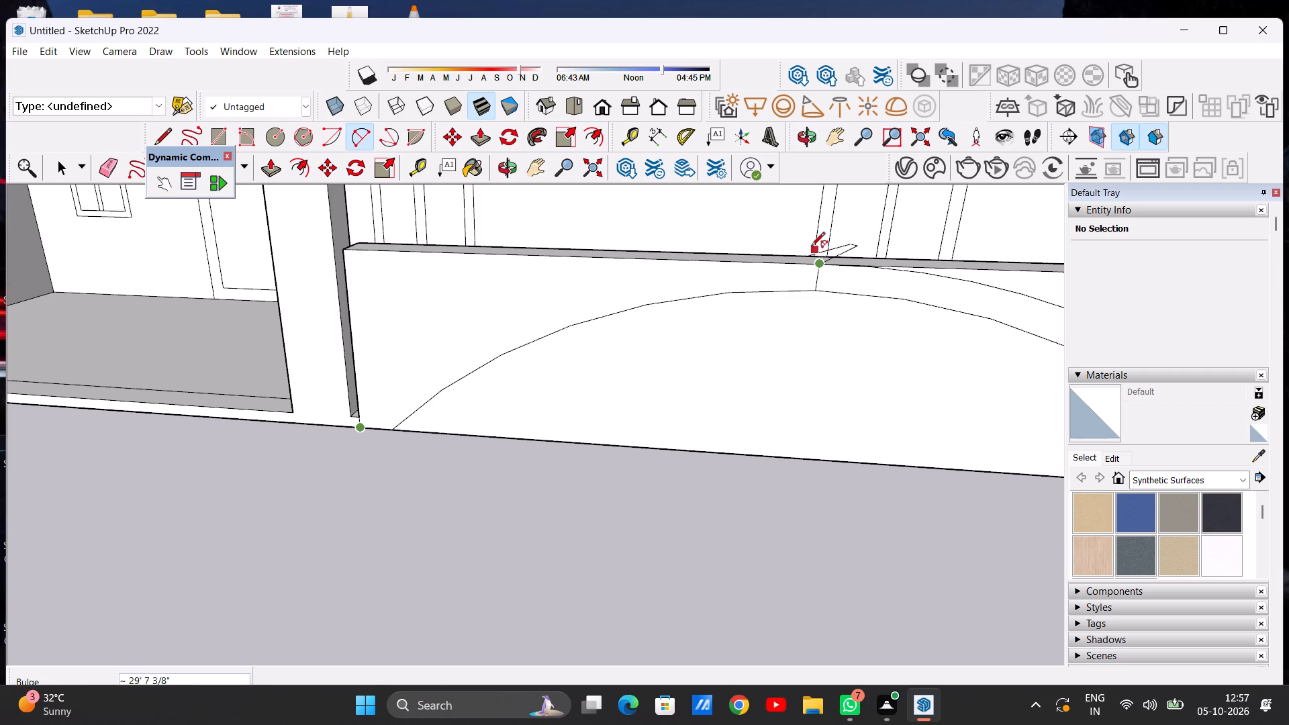
{"action": "left_click", "coordinate": [655, 267]}
{"action": "key", "text": "space"}
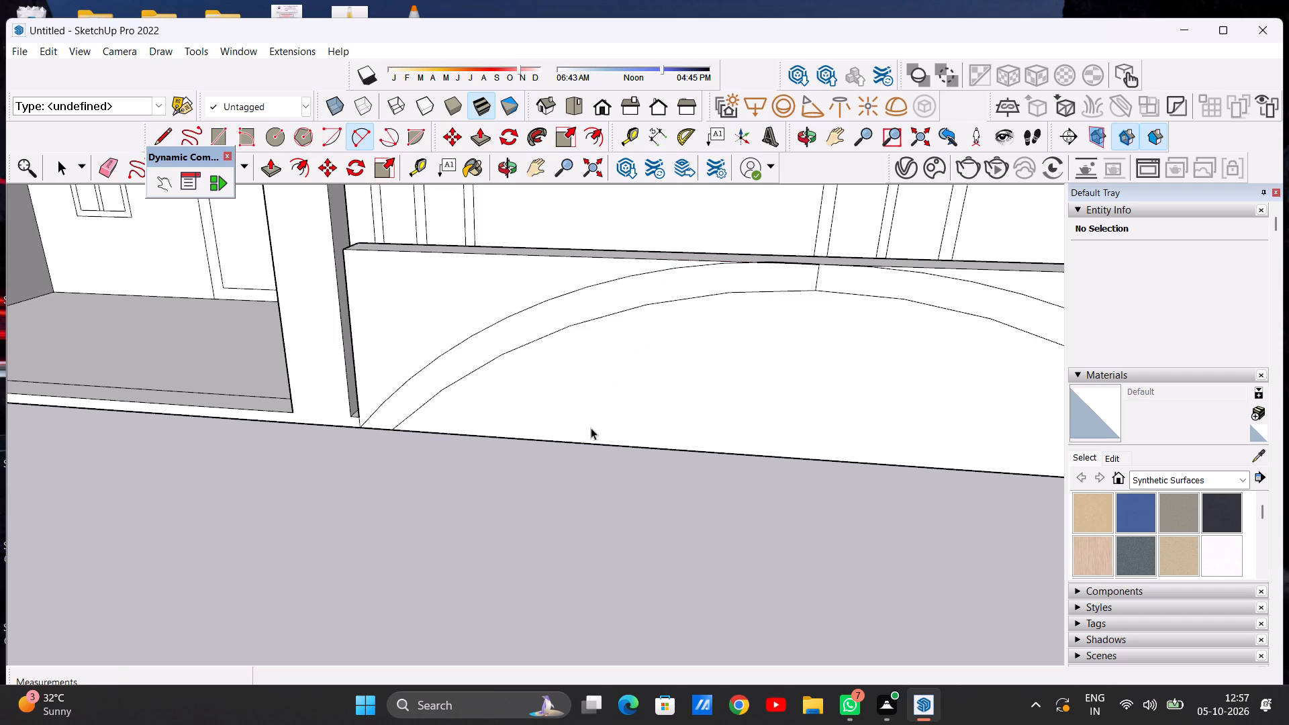
Examine the double arc on the front wall, especially where the outer arc's crown meets the wall's top edge.
{"action": "scroll", "coordinate": [663, 371], "scroll_direction": "down", "scroll_amount": 15}
{"action": "scroll", "coordinate": [621, 376], "scroll_direction": "up", "scroll_amount": 3}
{"action": "middle_click_drag", "start_coordinate": [586, 375], "coordinate": [606, 348]}
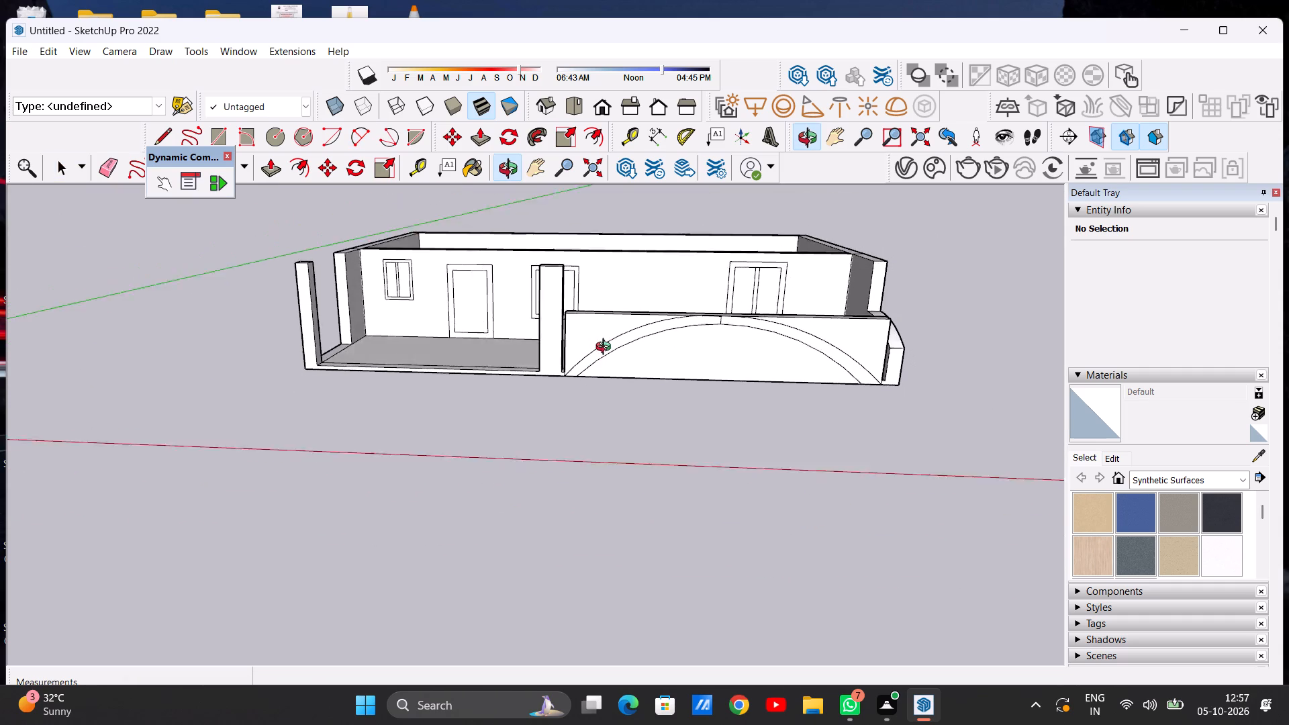
{"action": "middle_click_drag", "start_coordinate": [606, 348], "coordinate": [588, 285]}
{"action": "scroll", "coordinate": [659, 346], "scroll_direction": "up", "scroll_amount": 2}
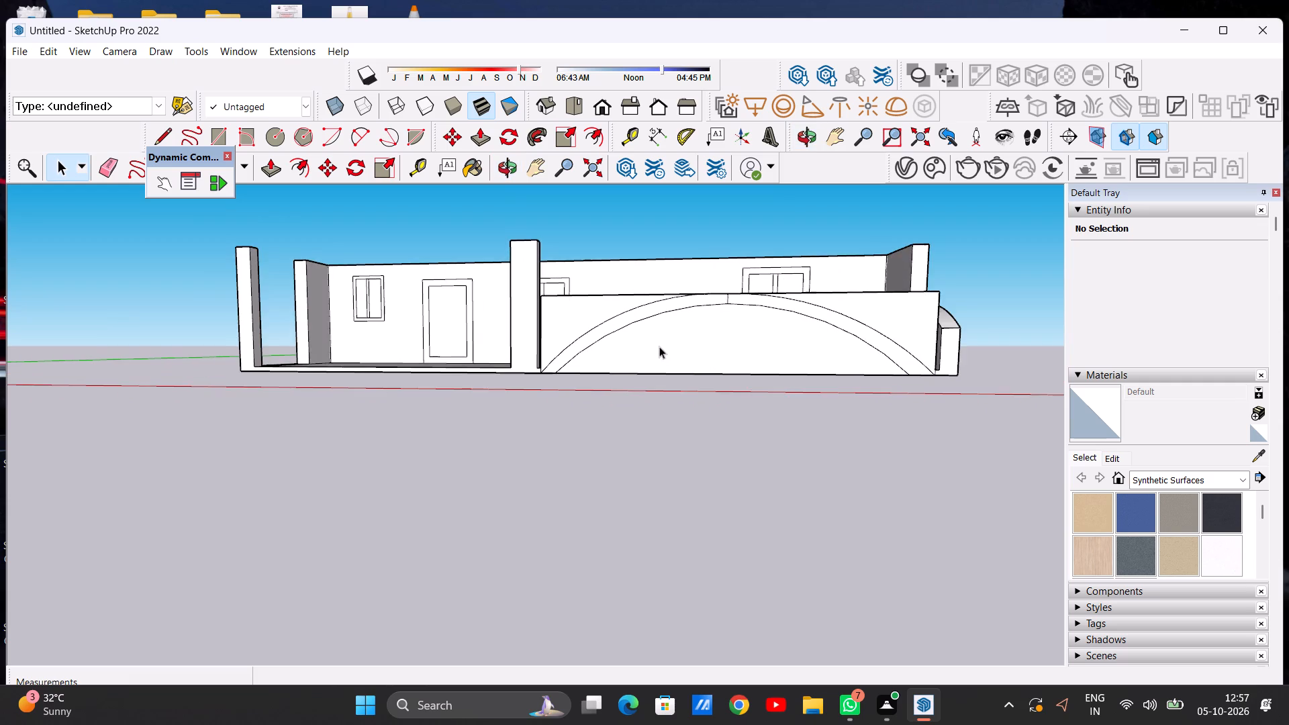
{"action": "scroll", "coordinate": [644, 346], "scroll_direction": "up", "scroll_amount": 1}
{"action": "scroll", "coordinate": [644, 346], "scroll_direction": "down", "scroll_amount": 5}
{"action": "scroll", "coordinate": [708, 311], "scroll_direction": "up", "scroll_amount": 18}
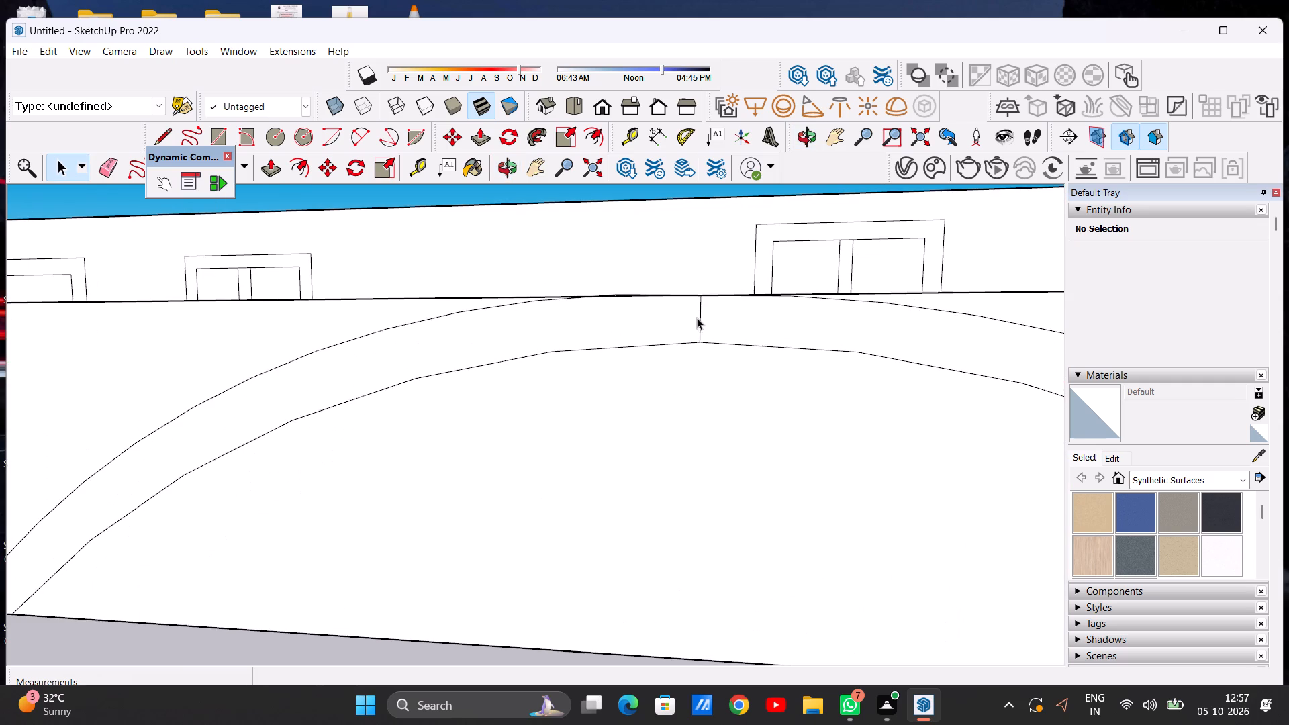
{"action": "scroll", "coordinate": [705, 316], "scroll_direction": "down", "scroll_amount": 4}
{"action": "scroll", "coordinate": [700, 309], "scroll_direction": "up", "scroll_amount": 15}
{"action": "scroll", "coordinate": [673, 305], "scroll_direction": "down", "scroll_amount": 6}
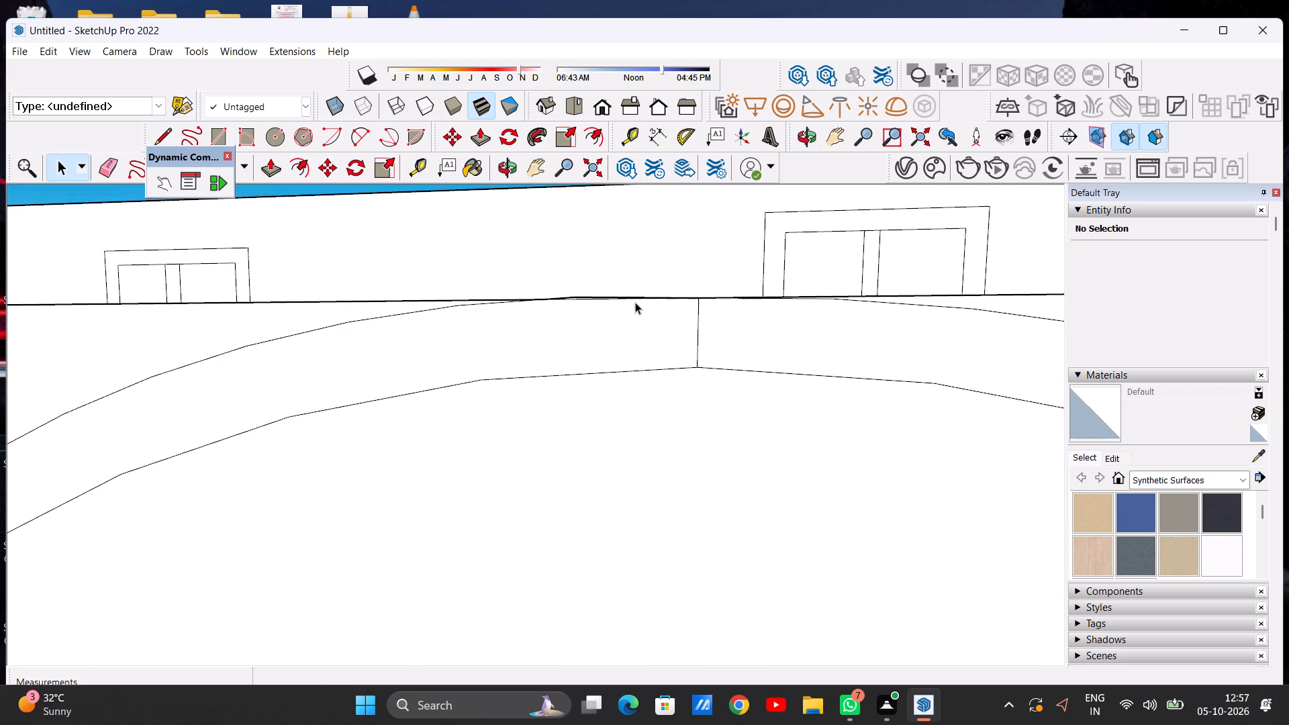
{"action": "middle_click_drag", "start_coordinate": [626, 314], "coordinate": [641, 481]}
{"action": "scroll", "coordinate": [582, 320], "scroll_direction": "up", "scroll_amount": 9}
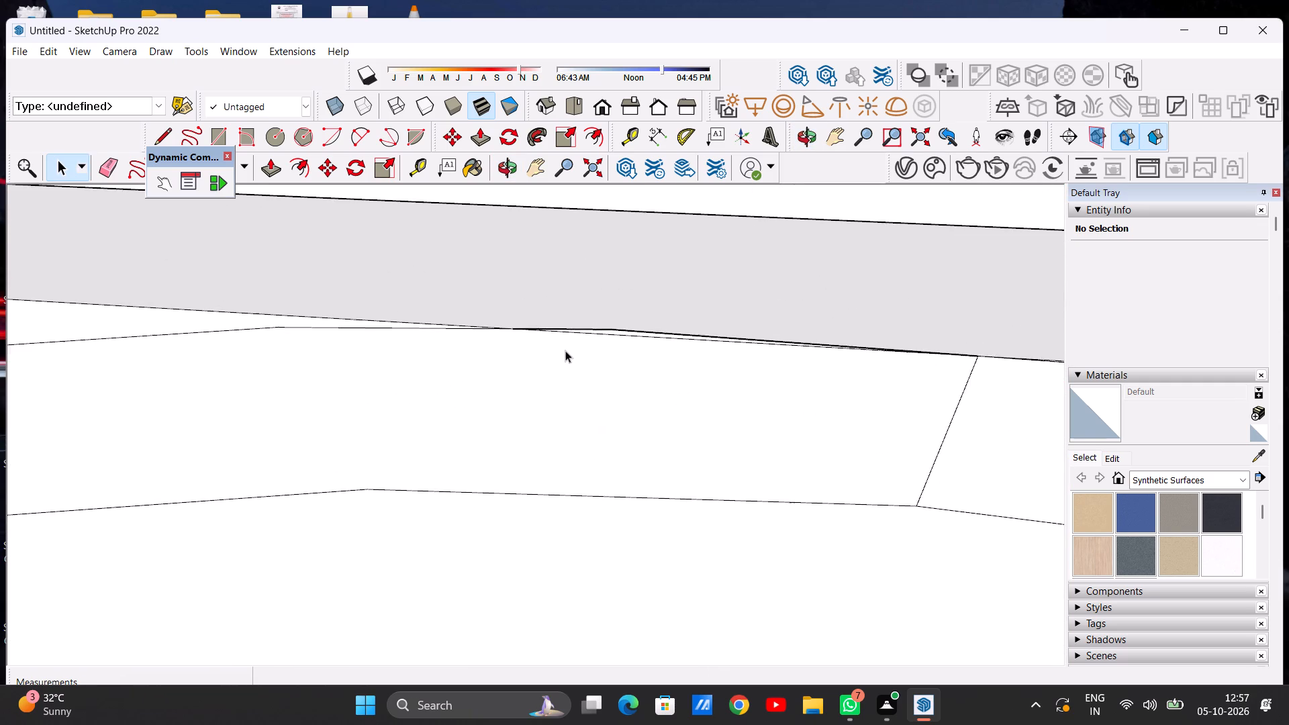
{"action": "scroll", "coordinate": [562, 343], "scroll_direction": "down", "scroll_amount": 8}
{"action": "scroll", "coordinate": [571, 323], "scroll_direction": "up", "scroll_amount": 1}
{"action": "scroll", "coordinate": [571, 323], "scroll_direction": "down", "scroll_amount": 14}
{"action": "middle_click_drag", "start_coordinate": [638, 424], "coordinate": [677, 277]}
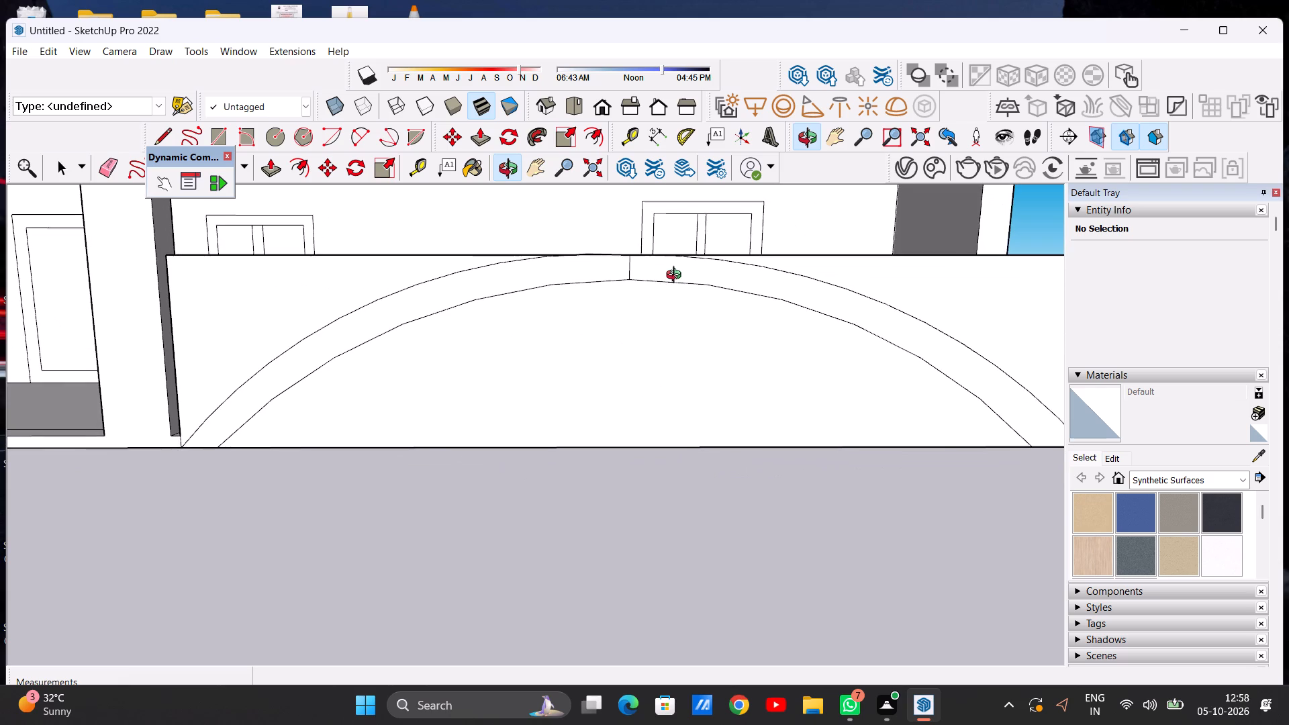
{"action": "middle_click_drag", "start_coordinate": [677, 277], "coordinate": [688, 291]}
{"action": "scroll", "coordinate": [563, 346], "scroll_direction": "down", "scroll_amount": 11}
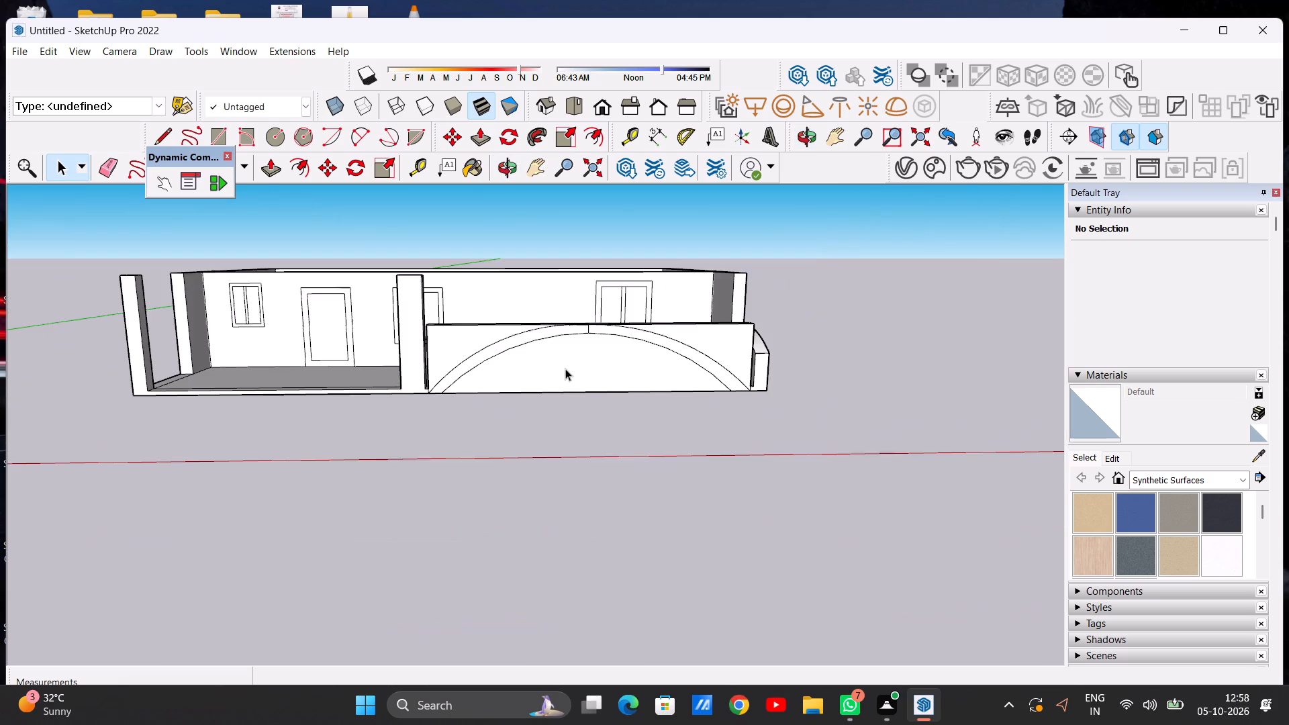
Erase the short crown line joining the inner and outer arcs on the front wall.
{"action": "scroll", "coordinate": [591, 313], "scroll_direction": "up", "scroll_amount": 8}
{"action": "scroll", "coordinate": [592, 372], "scroll_direction": "up", "scroll_amount": 6}
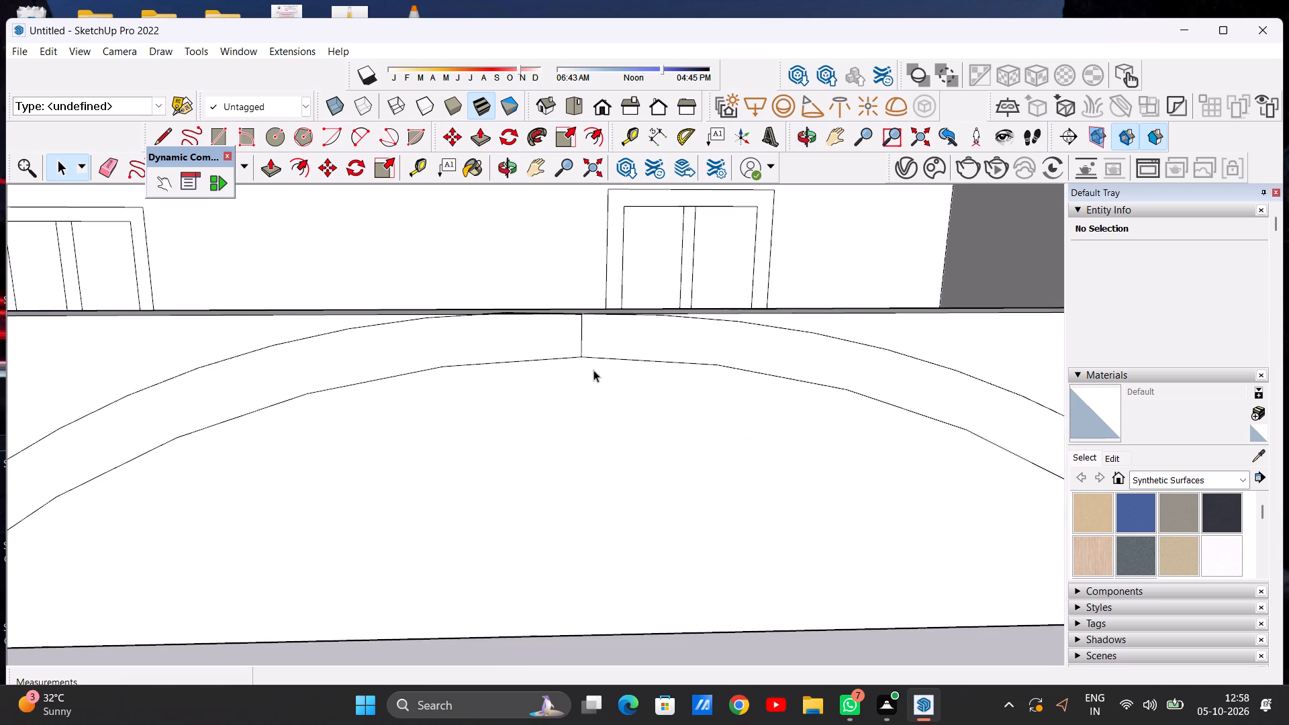
{"action": "key", "text": "e"}
{"action": "scroll", "coordinate": [589, 336], "scroll_direction": "up", "scroll_amount": 4}
{"action": "left_click_drag", "start_coordinate": [567, 338], "coordinate": [591, 335]}
{"action": "scroll", "coordinate": [596, 376], "scroll_direction": "down", "scroll_amount": 15}
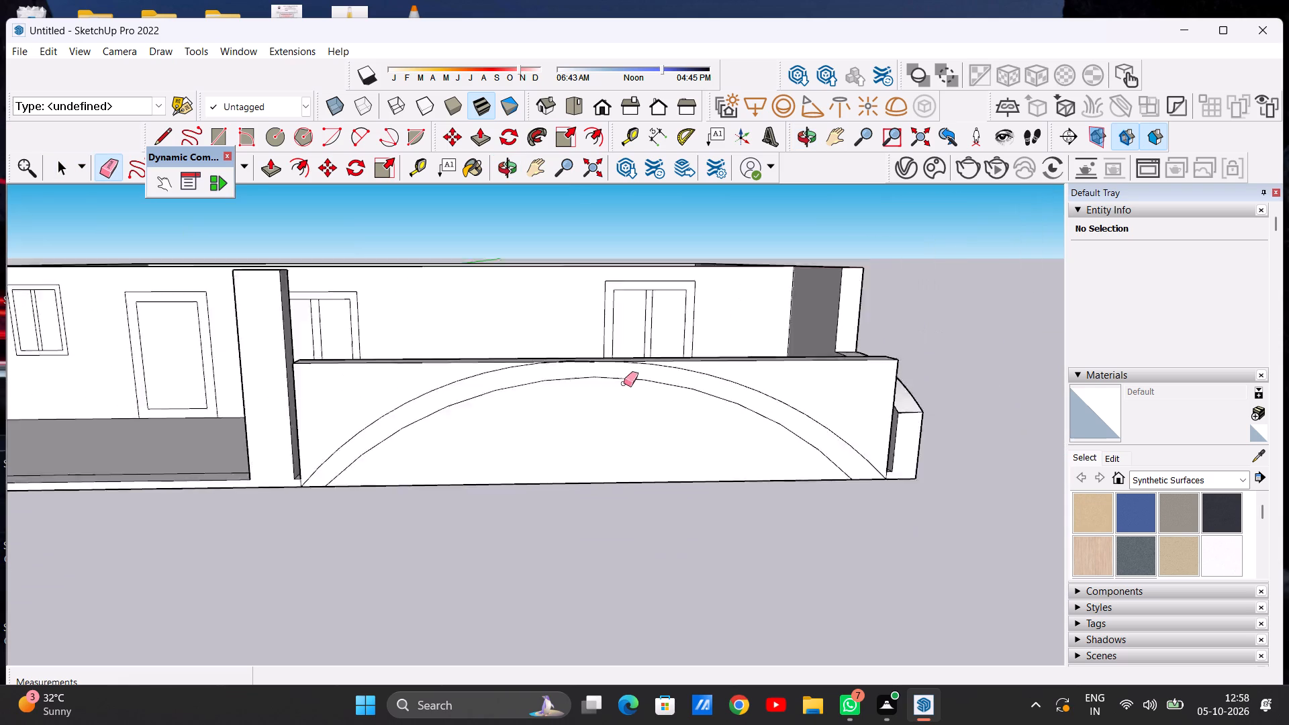
Examine the front wall's inner face from inside the building, between the arched side wall and the middle column.
{"action": "scroll", "coordinate": [624, 383], "scroll_direction": "down", "scroll_amount": 9}
{"action": "middle_click_drag", "start_coordinate": [478, 384], "coordinate": [567, 407]}
{"action": "scroll", "coordinate": [525, 395], "scroll_direction": "up", "scroll_amount": 7}
{"action": "scroll", "coordinate": [508, 396], "scroll_direction": "down", "scroll_amount": 3}
{"action": "middle_click_drag", "start_coordinate": [463, 408], "coordinate": [561, 422]}
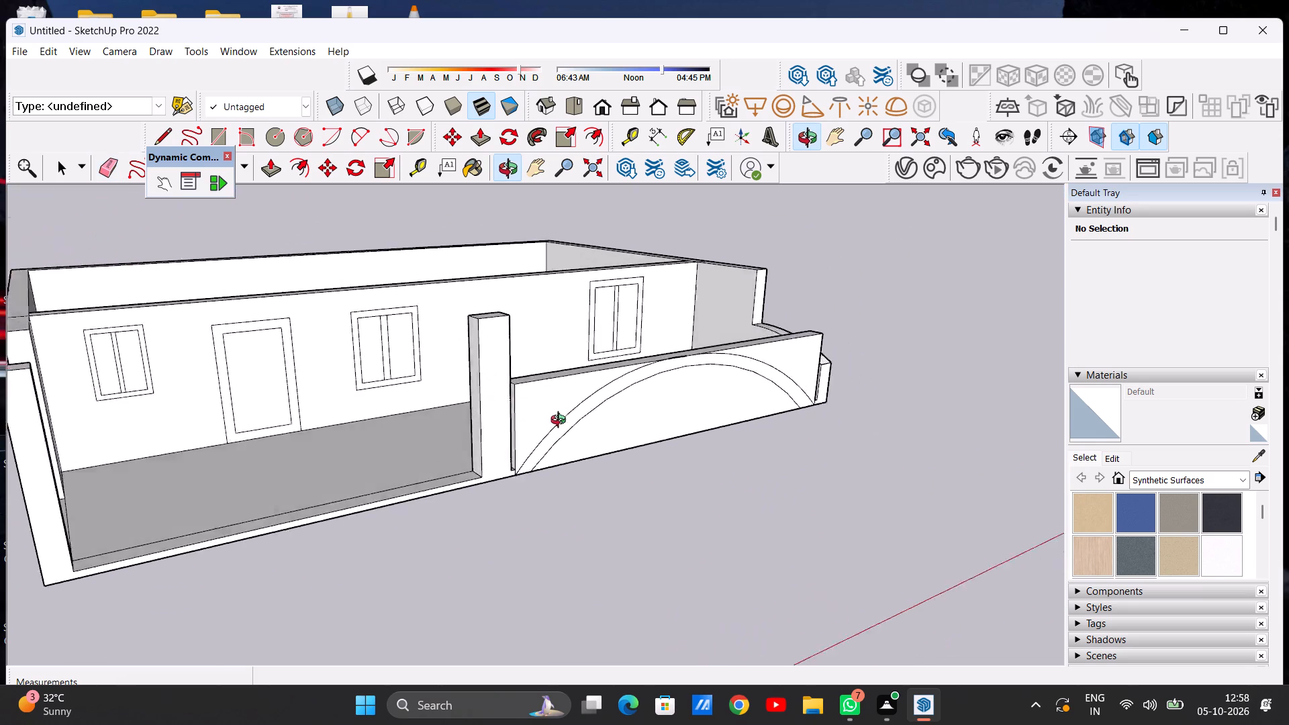
{"action": "middle_click_drag", "start_coordinate": [561, 422], "coordinate": [626, 428]}
{"action": "scroll", "coordinate": [577, 411], "scroll_direction": "down", "scroll_amount": 2}
{"action": "scroll", "coordinate": [593, 409], "scroll_direction": "up", "scroll_amount": 7}
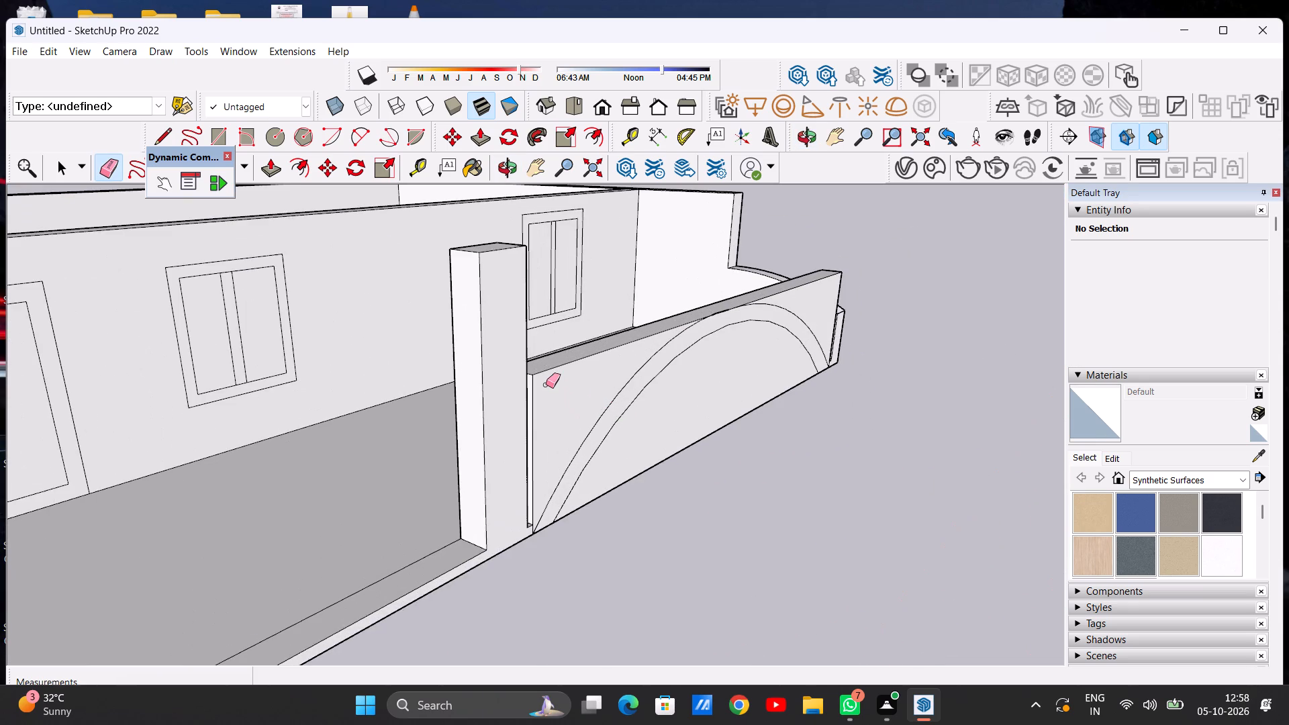
{"action": "scroll", "coordinate": [546, 385], "scroll_direction": "up", "scroll_amount": 6}
{"action": "scroll", "coordinate": [517, 415], "scroll_direction": "down", "scroll_amount": 12}
{"action": "middle_click_drag", "start_coordinate": [365, 391], "coordinate": [495, 520]}
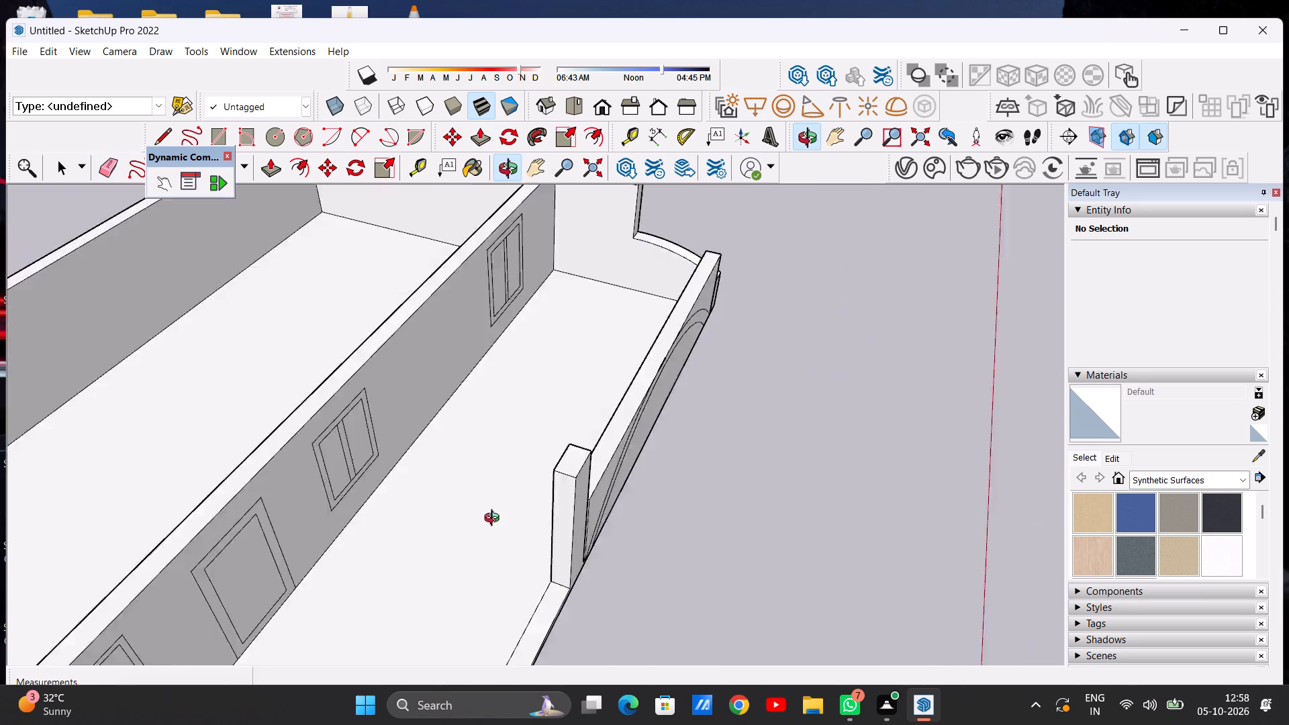
{"action": "middle_click_drag", "start_coordinate": [495, 520], "coordinate": [656, 420]}
{"action": "middle_click_drag", "start_coordinate": [617, 416], "coordinate": [700, 415]}
{"action": "scroll", "coordinate": [640, 362], "scroll_direction": "up", "scroll_amount": 9}
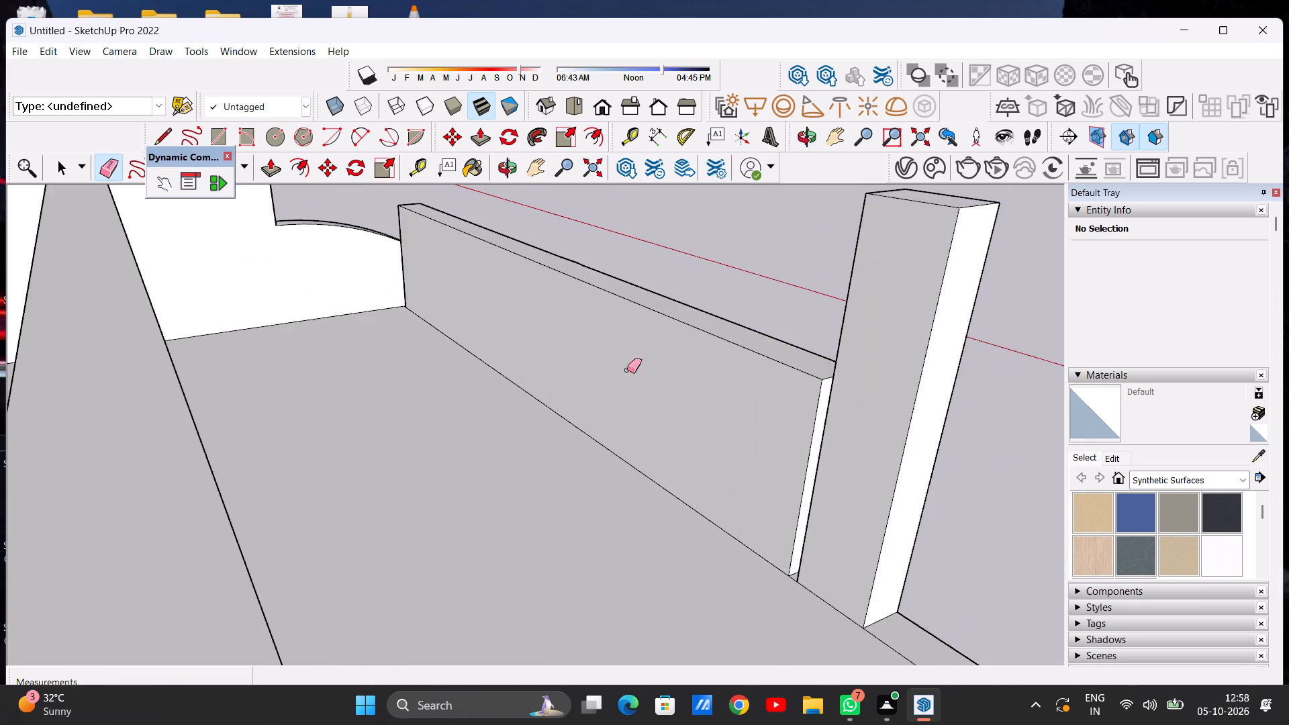
{"action": "middle_click_drag", "start_coordinate": [535, 411], "coordinate": [579, 430]}
{"action": "scroll", "coordinate": [508, 428], "scroll_direction": "up", "scroll_amount": 5}
{"action": "middle_click_drag", "start_coordinate": [501, 481], "coordinate": [621, 415]}
{"action": "scroll", "coordinate": [500, 483], "scroll_direction": "down", "scroll_amount": 20}
{"action": "scroll", "coordinate": [500, 483], "scroll_direction": "down", "scroll_amount": 16}
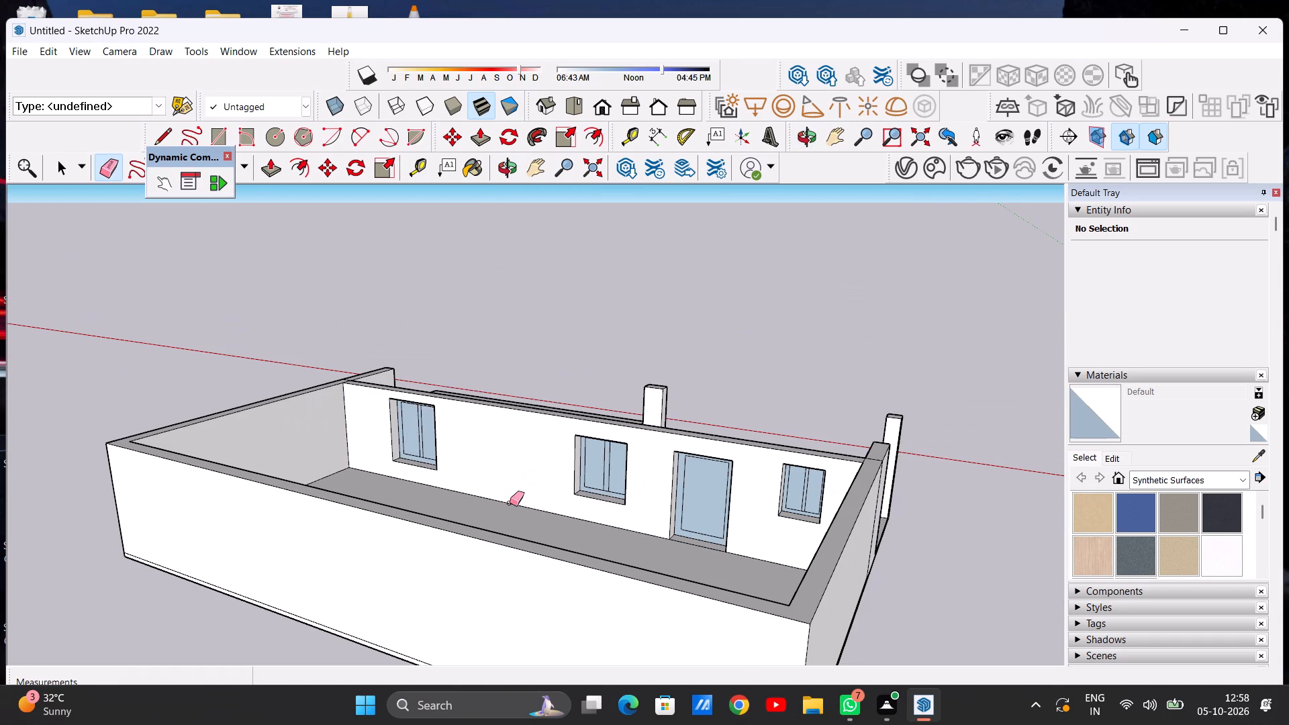
{"action": "middle_click_drag", "start_coordinate": [504, 457], "coordinate": [516, 595]}
{"action": "scroll", "coordinate": [486, 405], "scroll_direction": "up", "scroll_amount": 5}
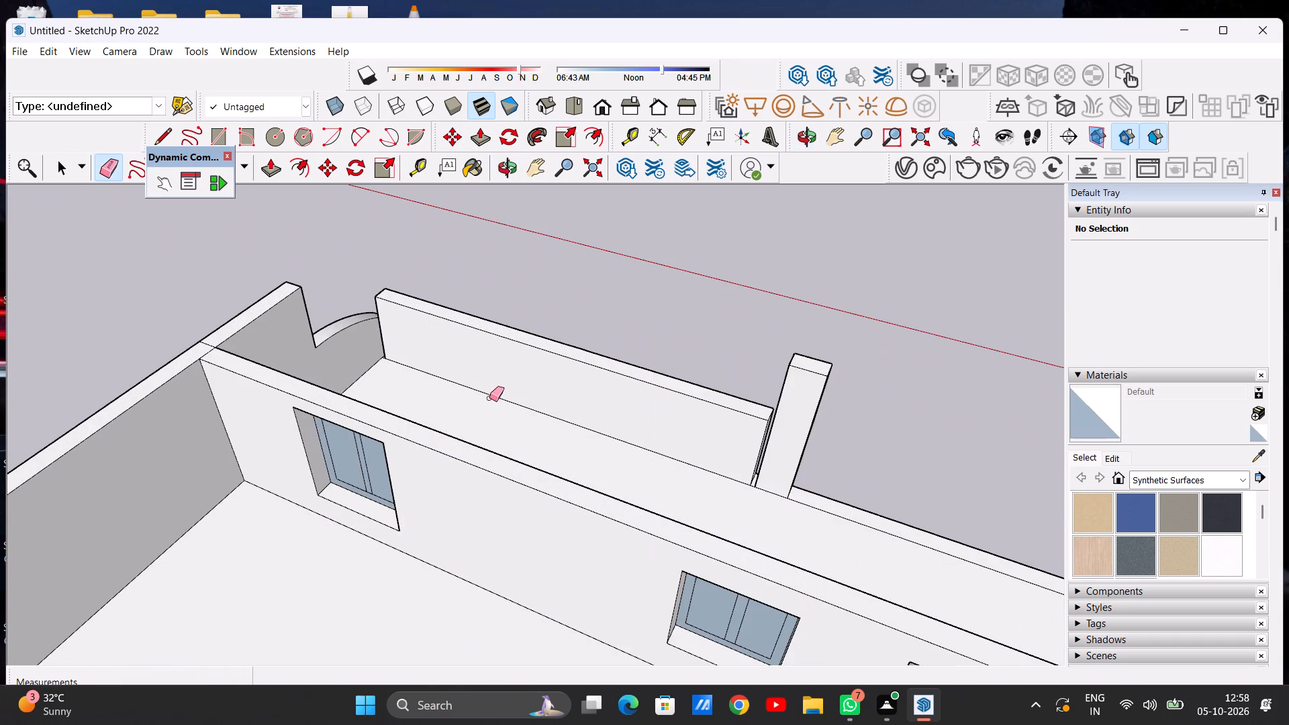
{"action": "middle_click_drag", "start_coordinate": [508, 422], "coordinate": [532, 413]}
{"action": "scroll", "coordinate": [532, 409], "scroll_direction": "up", "scroll_amount": 8}
{"action": "middle_click_drag", "start_coordinate": [508, 436], "coordinate": [511, 419]}
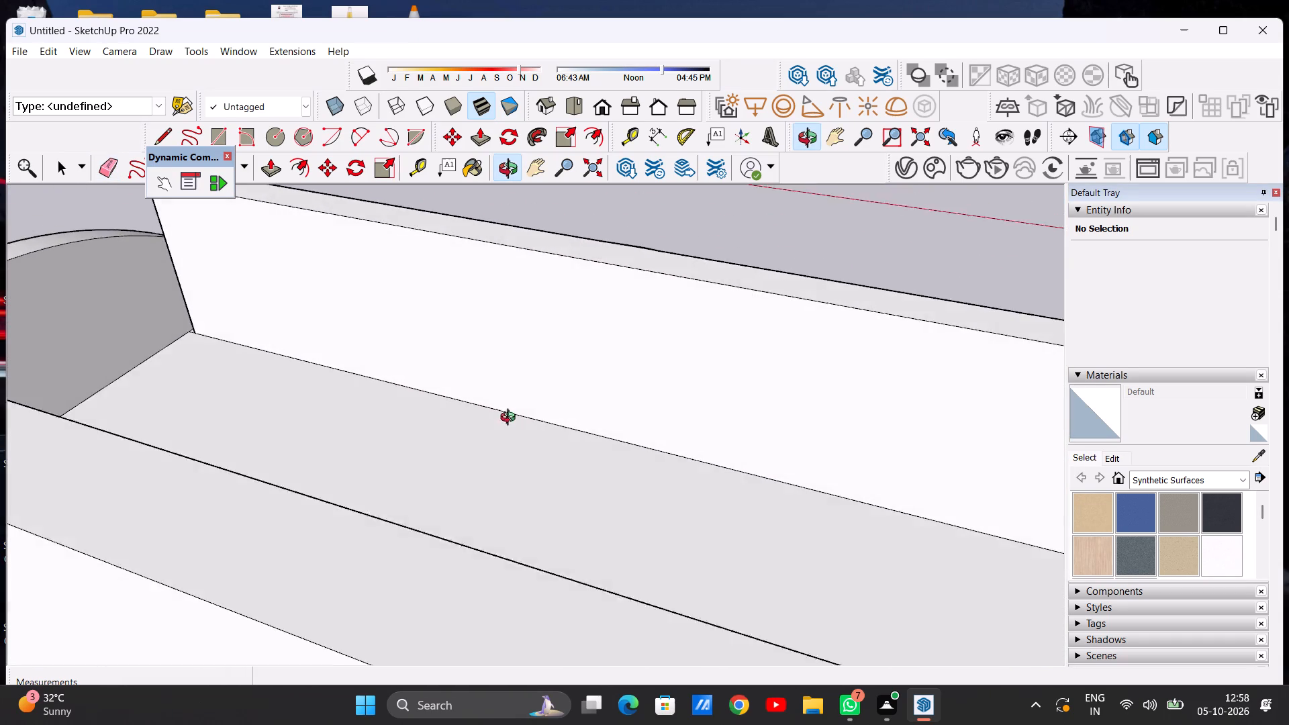
{"action": "middle_click_drag", "start_coordinate": [511, 419], "coordinate": [512, 407]}
{"action": "scroll", "coordinate": [435, 419], "scroll_direction": "up", "scroll_amount": 1}
{"action": "scroll", "coordinate": [403, 440], "scroll_direction": "down", "scroll_amount": 20}
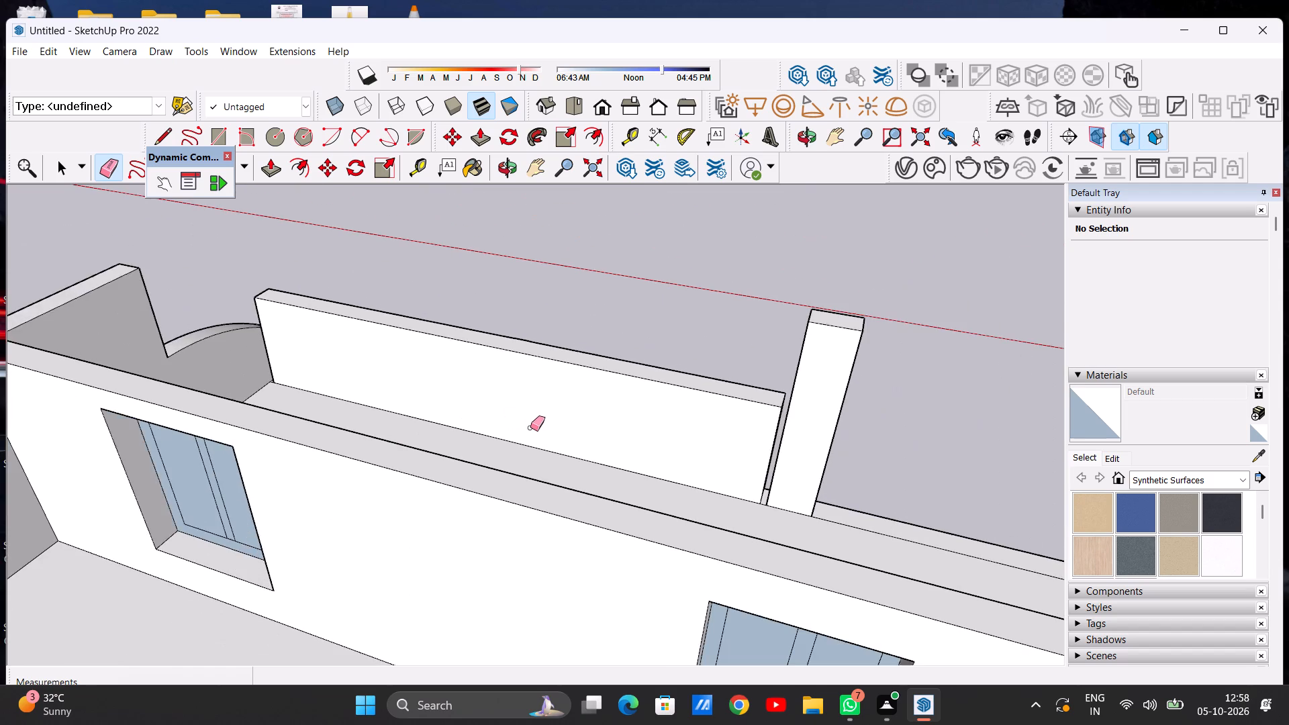
{"action": "scroll", "coordinate": [533, 428], "scroll_direction": "up", "scroll_amount": 4}
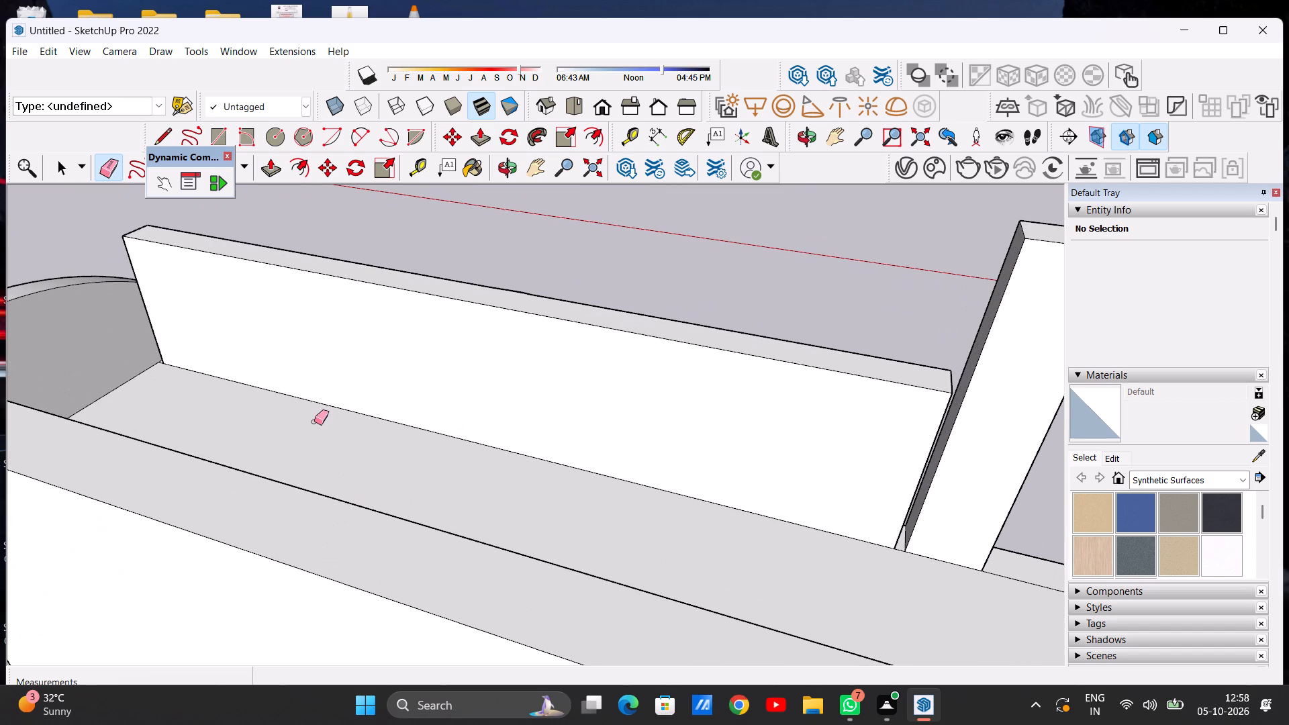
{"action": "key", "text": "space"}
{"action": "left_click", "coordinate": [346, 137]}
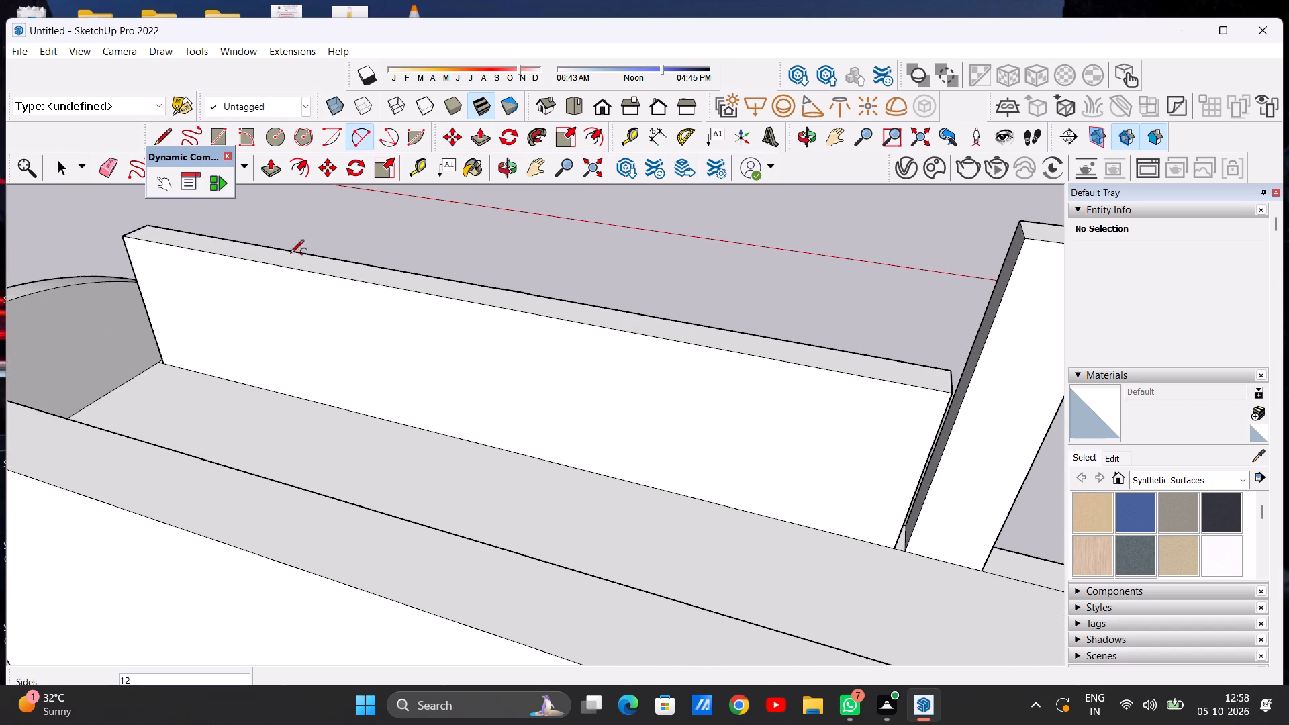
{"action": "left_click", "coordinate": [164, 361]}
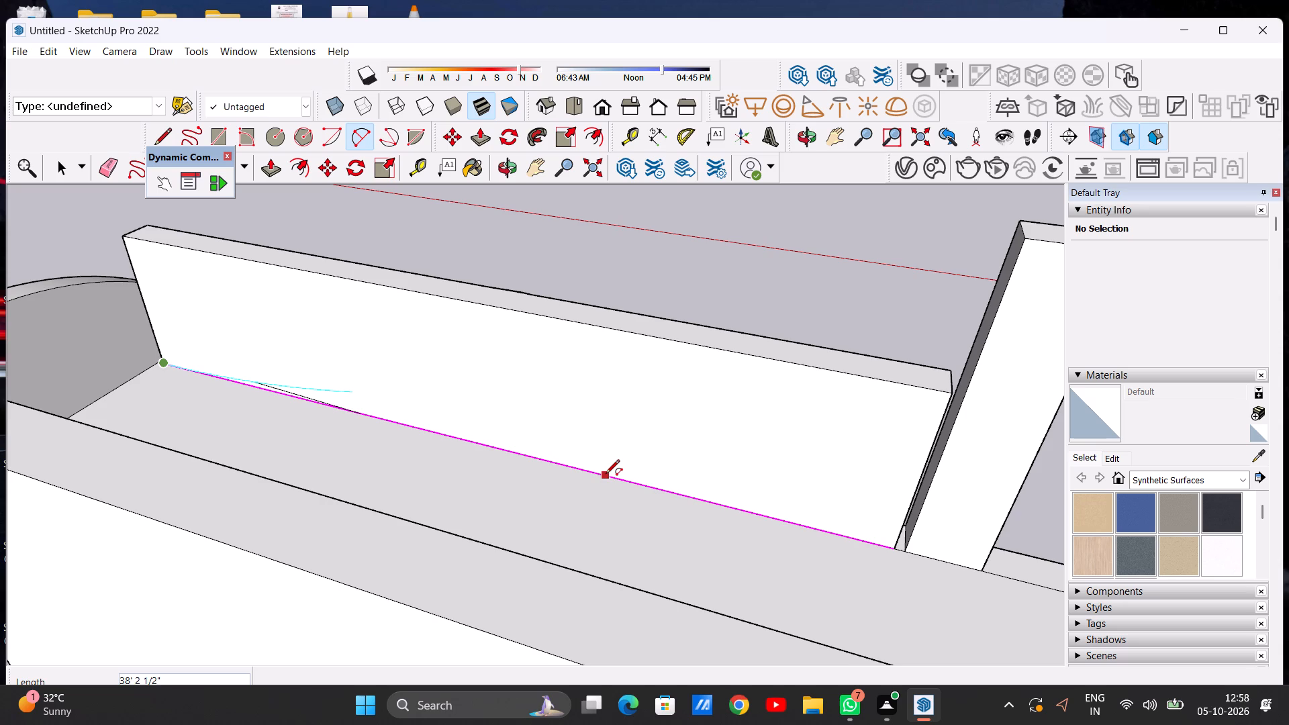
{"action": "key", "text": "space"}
Examine the front wall's inner face and its floor corner beside the arched side wall.
{"action": "scroll", "coordinate": [374, 399], "scroll_direction": "down", "scroll_amount": 4}
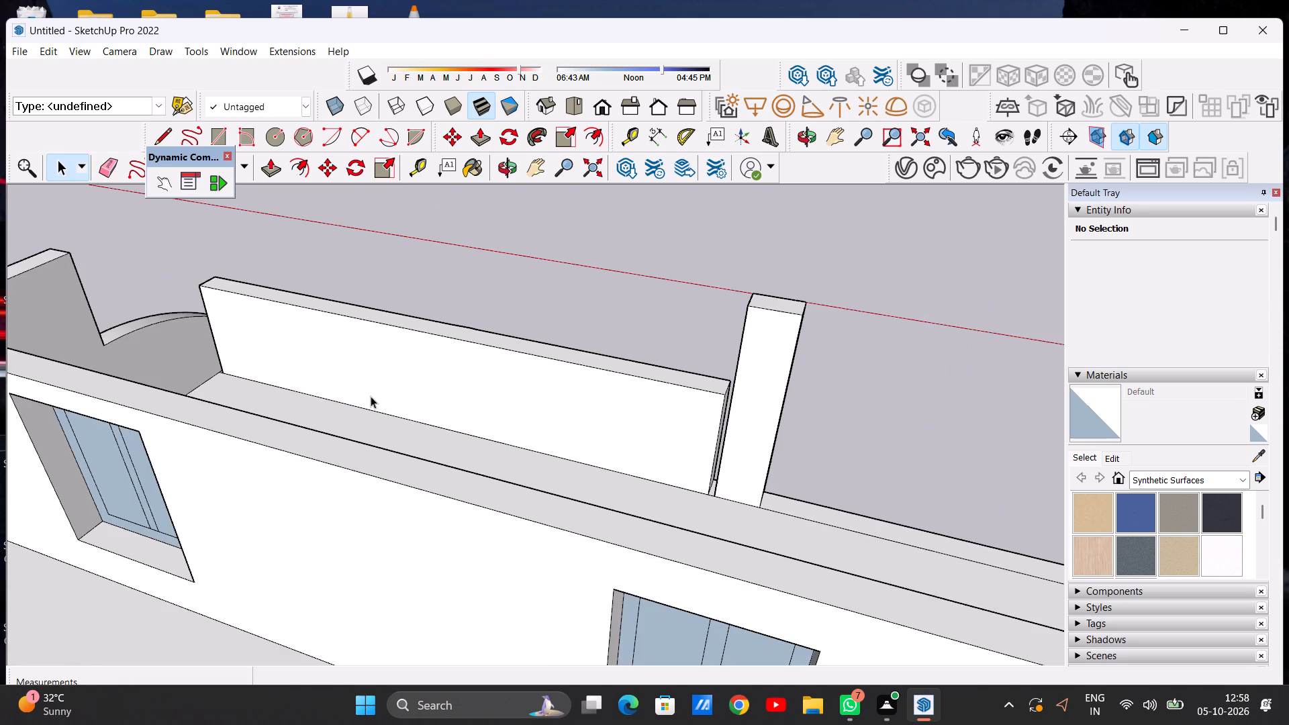
{"action": "middle_click_drag", "start_coordinate": [369, 394], "coordinate": [309, 533]}
{"action": "middle_click_drag", "start_coordinate": [373, 396], "coordinate": [215, 427]}
{"action": "scroll", "coordinate": [248, 395], "scroll_direction": "down", "scroll_amount": 9}
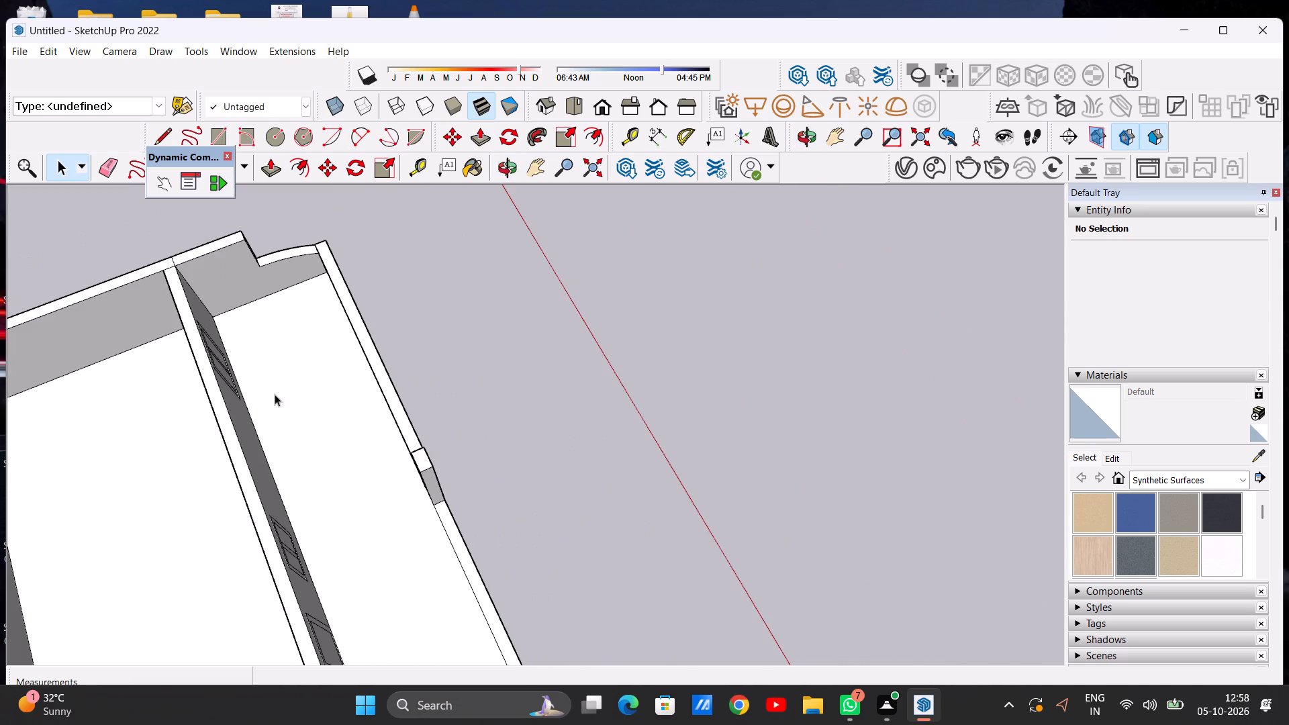
{"action": "middle_click_drag", "start_coordinate": [334, 328], "coordinate": [111, 240]}
{"action": "scroll", "coordinate": [408, 228], "scroll_direction": "up", "scroll_amount": 7}
{"action": "scroll", "coordinate": [499, 251], "scroll_direction": "up", "scroll_amount": 2}
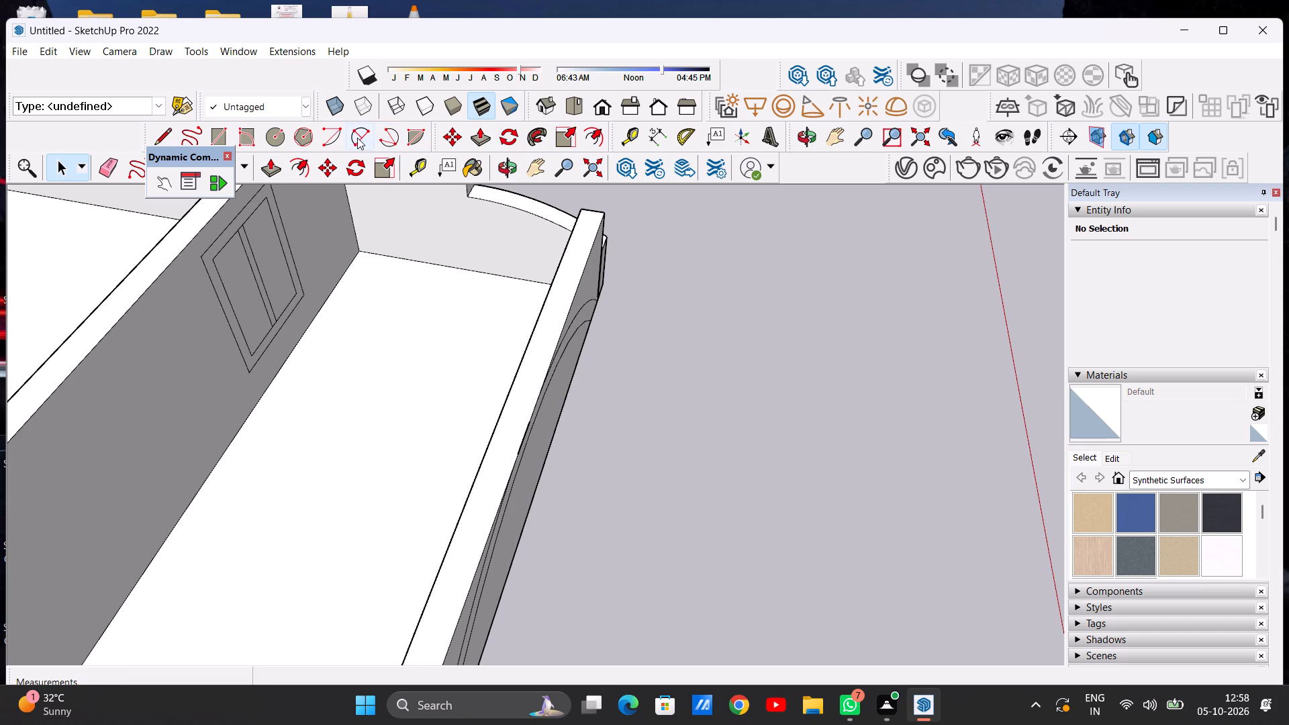
{"action": "left_click", "coordinate": [357, 138]}
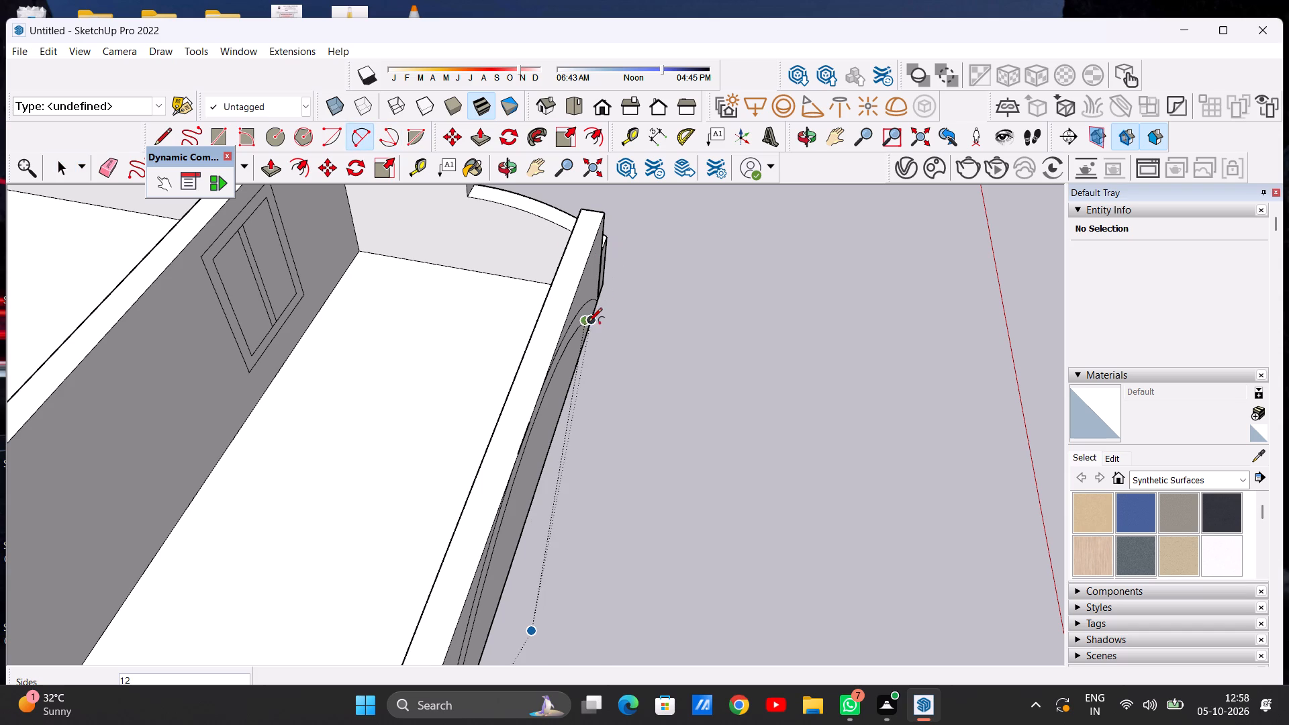
{"action": "middle_click_drag", "start_coordinate": [526, 316], "coordinate": [567, 316]}
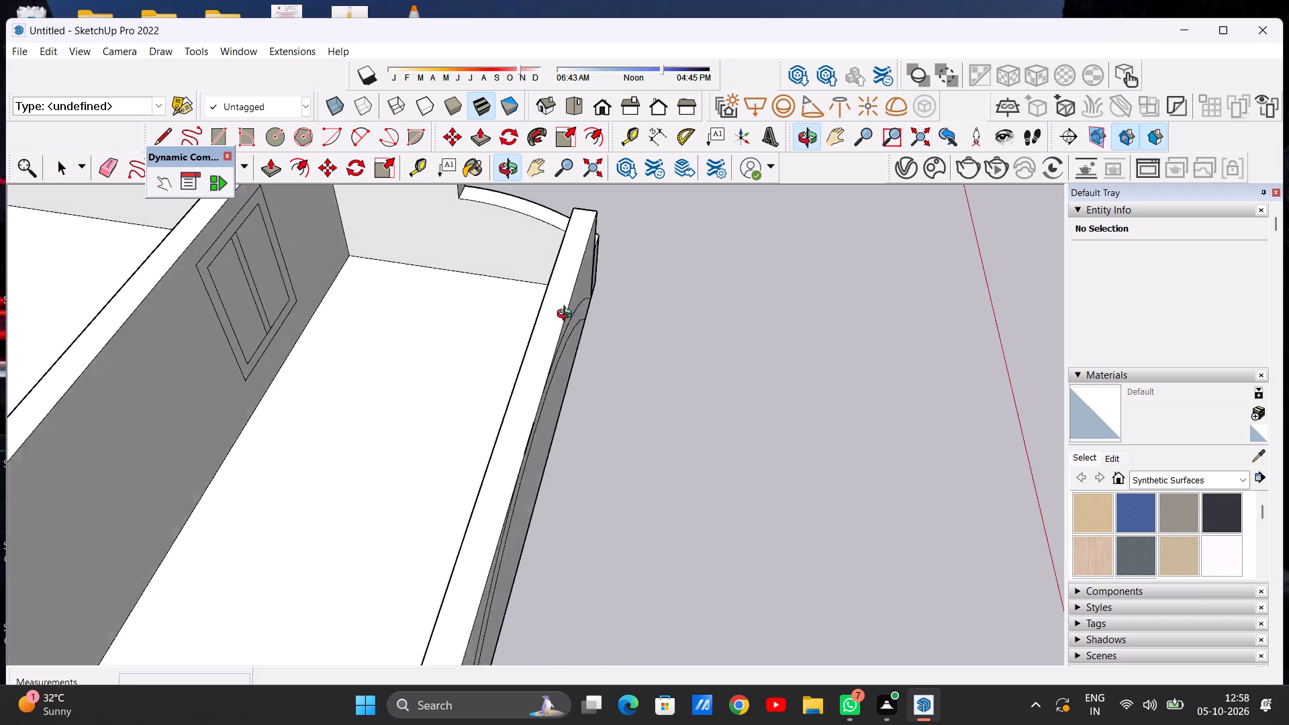
{"action": "middle_click_drag", "start_coordinate": [567, 316], "coordinate": [685, 278]}
{"action": "scroll", "coordinate": [481, 332], "scroll_direction": "up", "scroll_amount": 10}
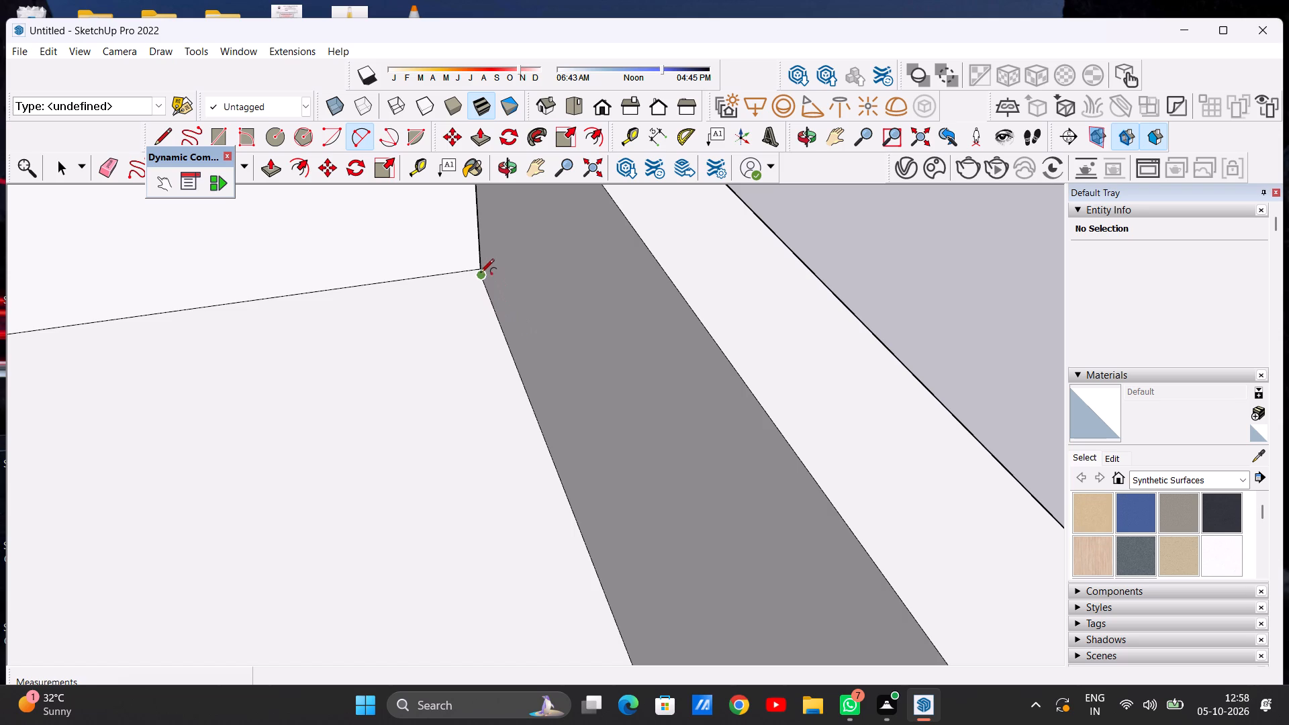
{"action": "middle_click_drag", "start_coordinate": [479, 289], "coordinate": [644, 233]}
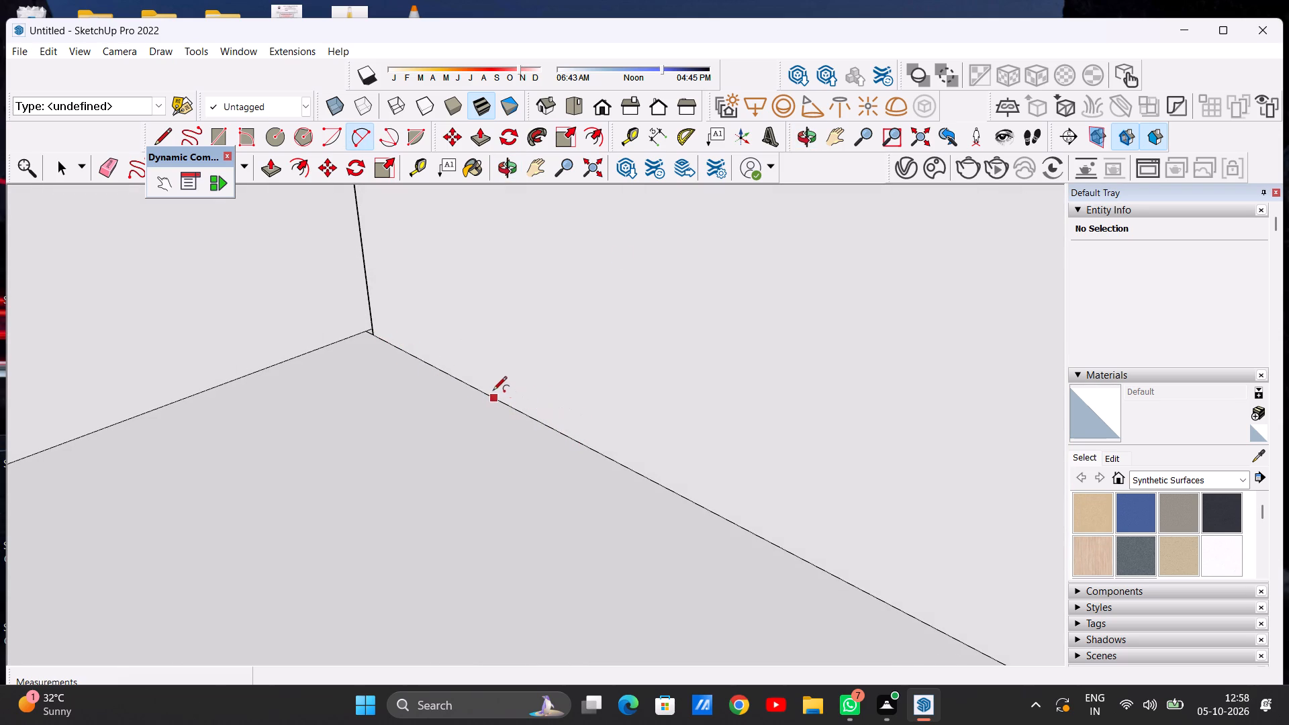
{"action": "scroll", "coordinate": [477, 421], "scroll_direction": "down", "scroll_amount": 20}
{"action": "scroll", "coordinate": [502, 413], "scroll_direction": "up", "scroll_amount": 6}
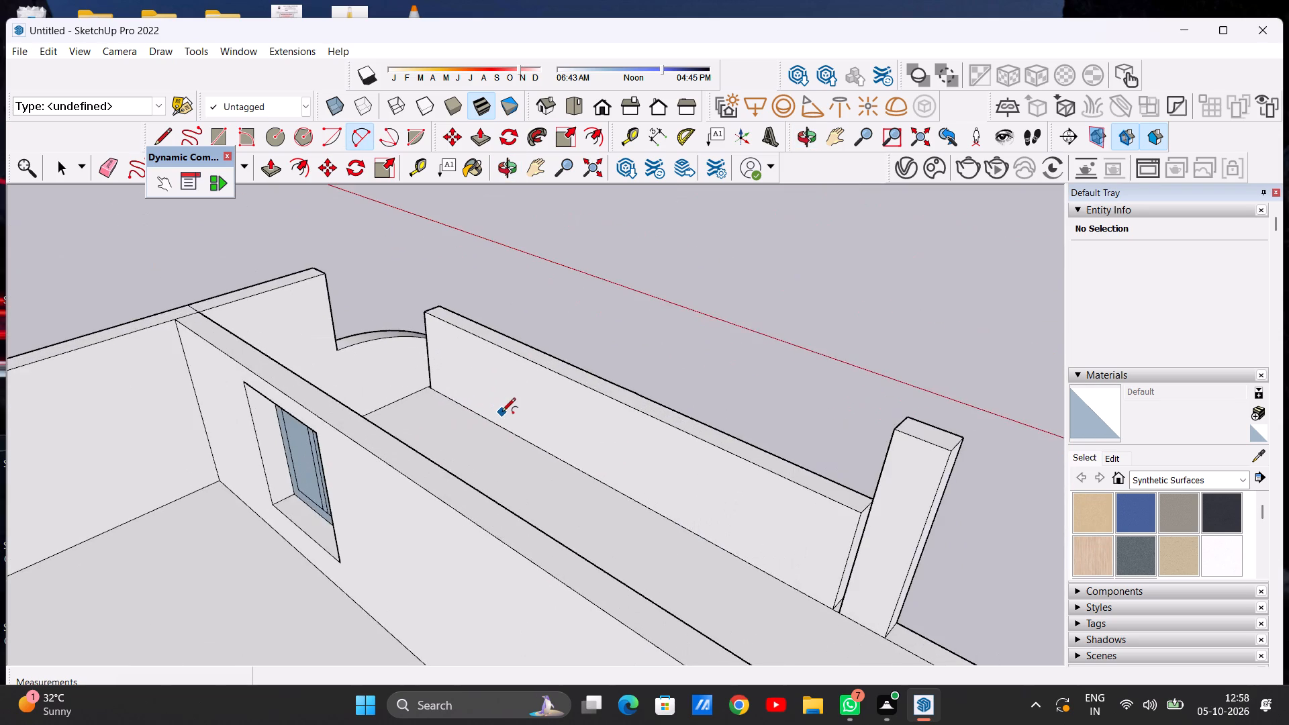
{"action": "scroll", "coordinate": [499, 413], "scroll_direction": "up", "scroll_amount": 1}
{"action": "middle_click_drag", "start_coordinate": [499, 414], "coordinate": [594, 434]}
{"action": "middle_click_drag", "start_coordinate": [403, 399], "coordinate": [525, 376]}
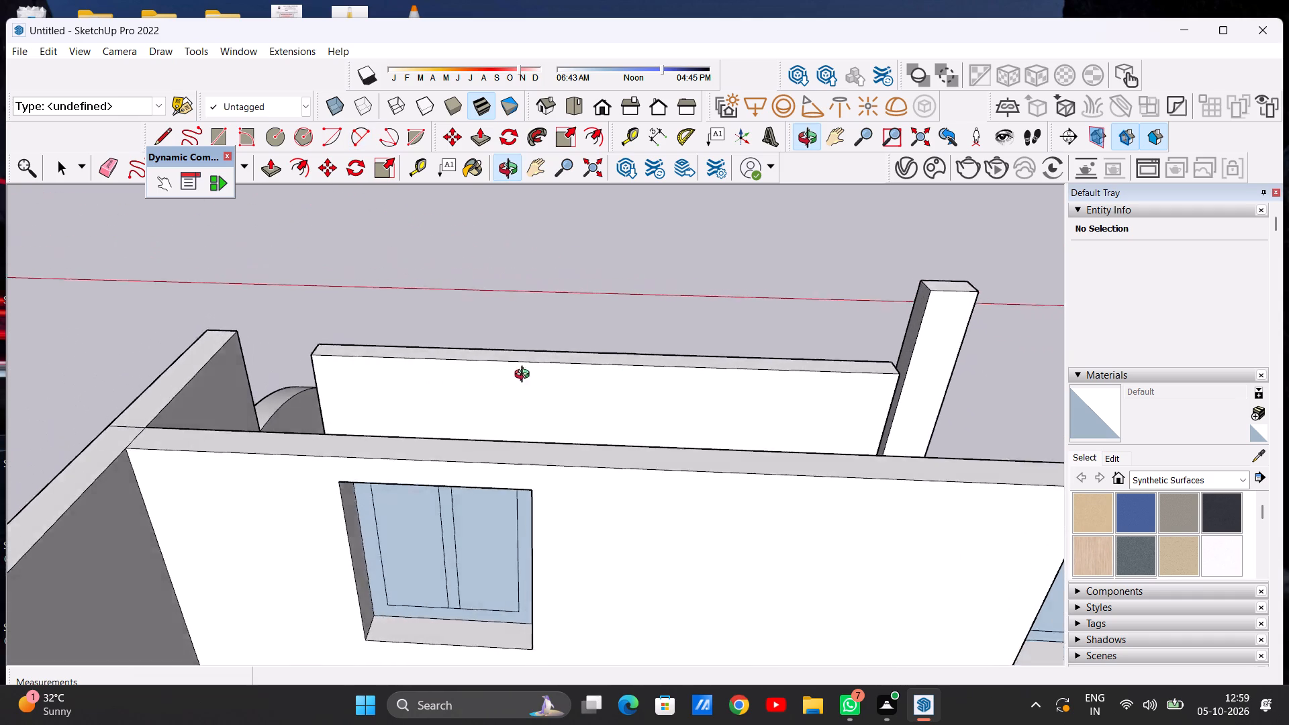
{"action": "middle_click_drag", "start_coordinate": [525, 376], "coordinate": [550, 375]}
{"action": "scroll", "coordinate": [334, 407], "scroll_direction": "up", "scroll_amount": 7}
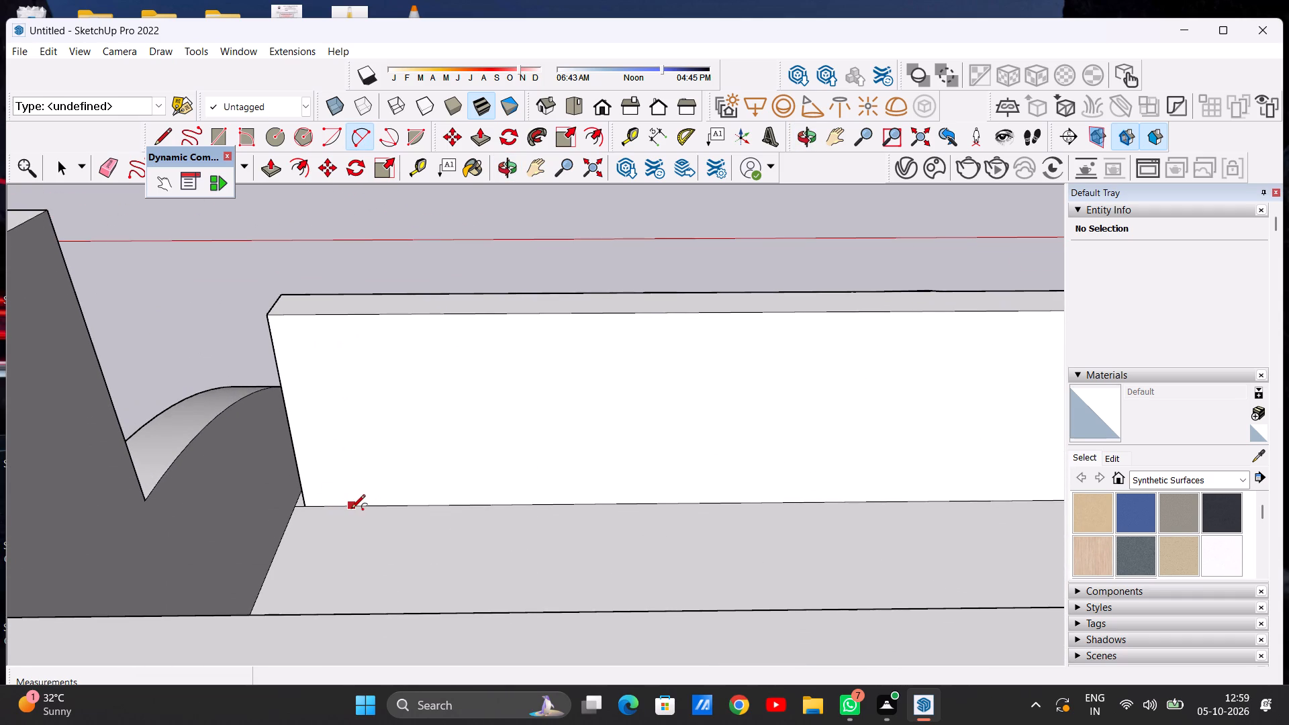
Compare the arc ends on the front wall's outer face with the inner floor corner near the arched side wall.
{"action": "scroll", "coordinate": [407, 373], "scroll_direction": "down", "scroll_amount": 4}
{"action": "middle_click_drag", "start_coordinate": [410, 347], "coordinate": [326, 589]}
{"action": "middle_click_drag", "start_coordinate": [464, 379], "coordinate": [367, 565]}
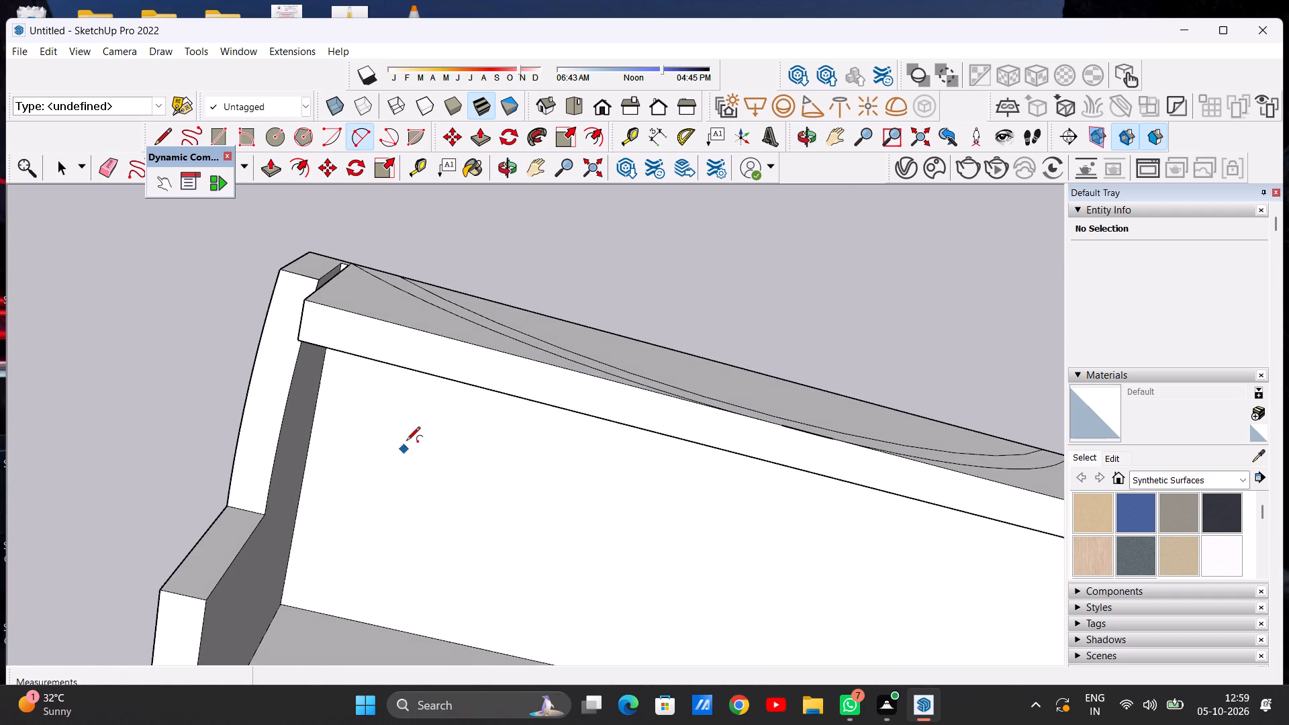
{"action": "middle_click_drag", "start_coordinate": [407, 440], "coordinate": [410, 493]}
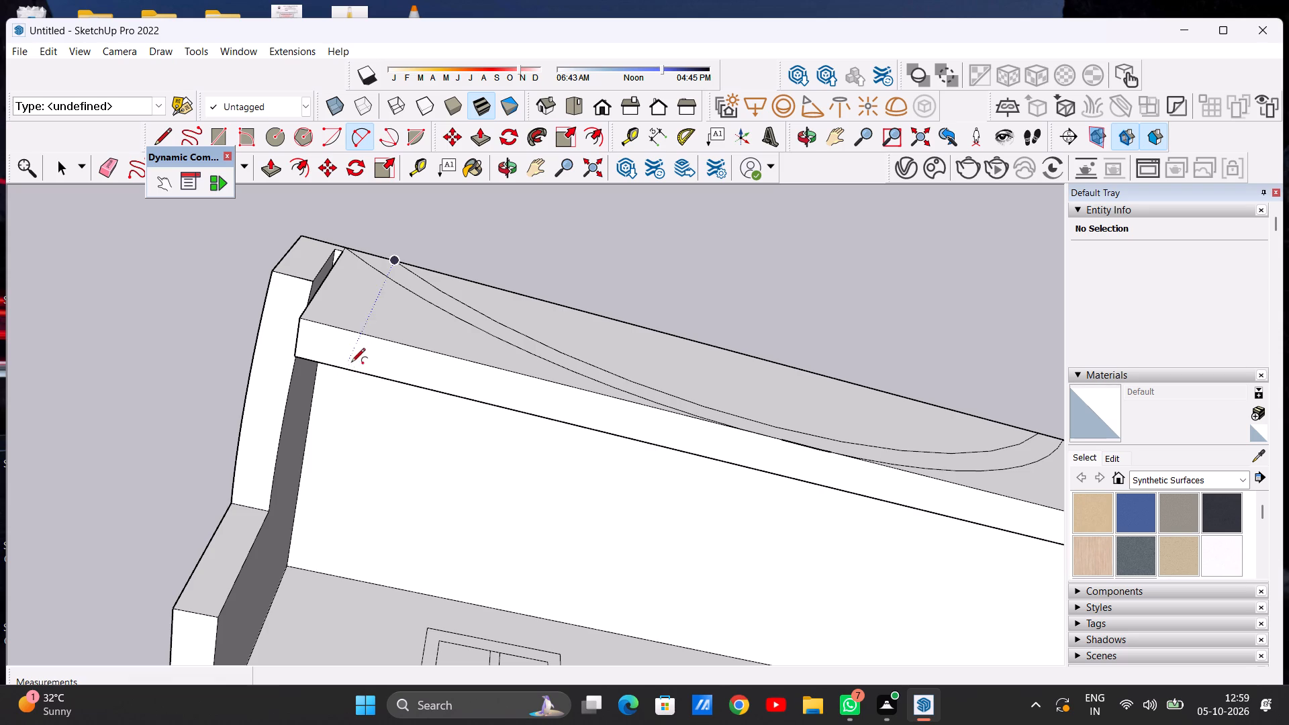
{"action": "middle_click_drag", "start_coordinate": [344, 371], "coordinate": [397, 270]}
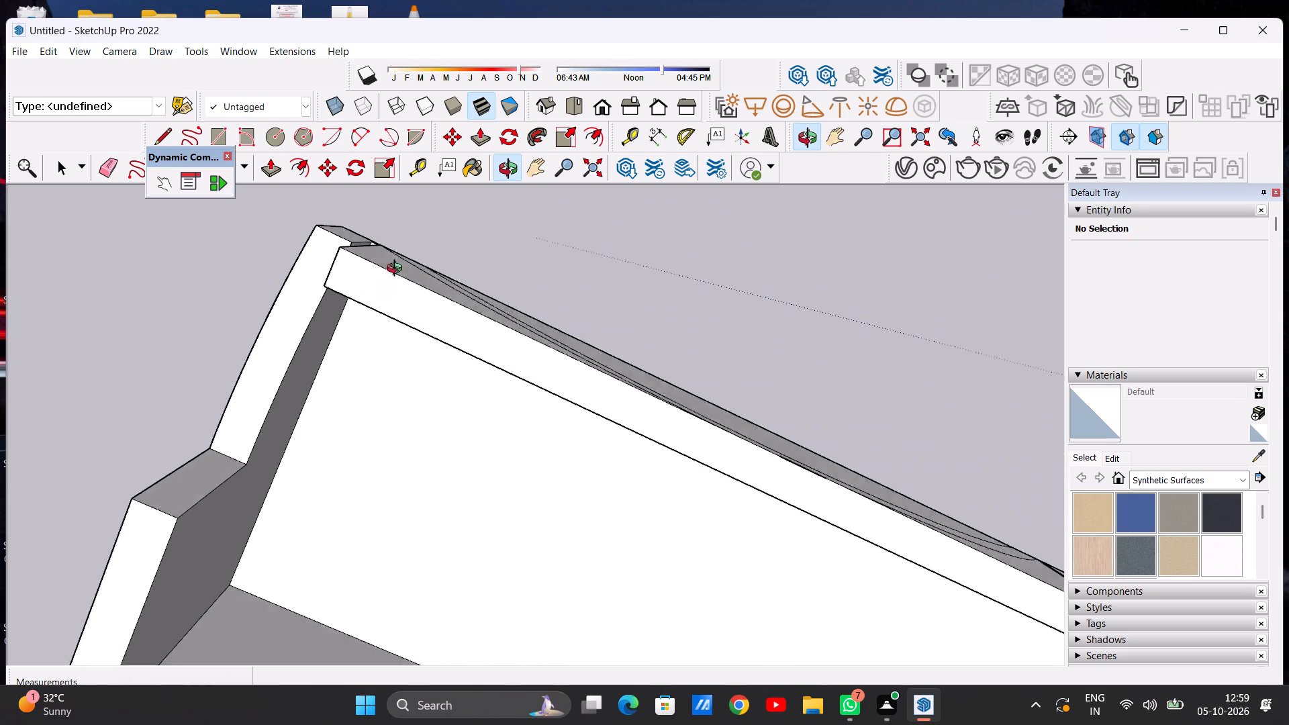
{"action": "middle_click_drag", "start_coordinate": [397, 270], "coordinate": [469, 212]}
{"action": "middle_click_drag", "start_coordinate": [415, 317], "coordinate": [518, 208]}
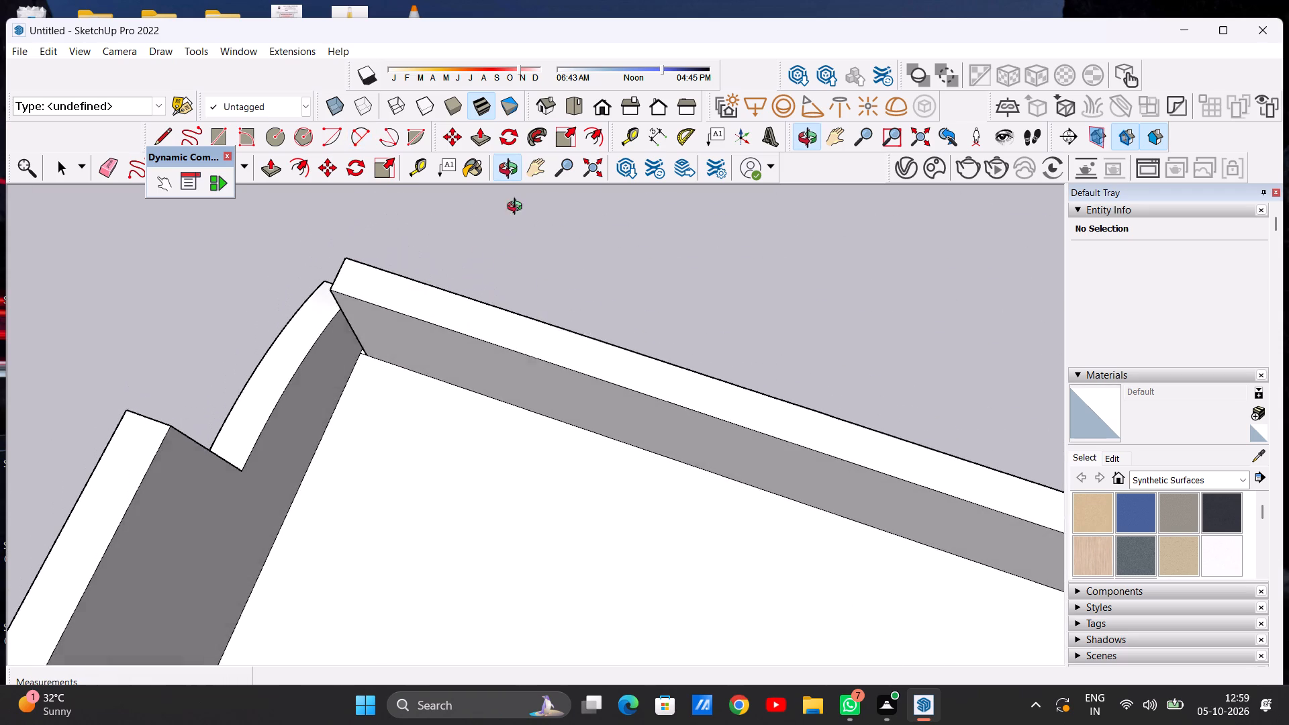
{"action": "middle_click_drag", "start_coordinate": [518, 208], "coordinate": [518, 207]}
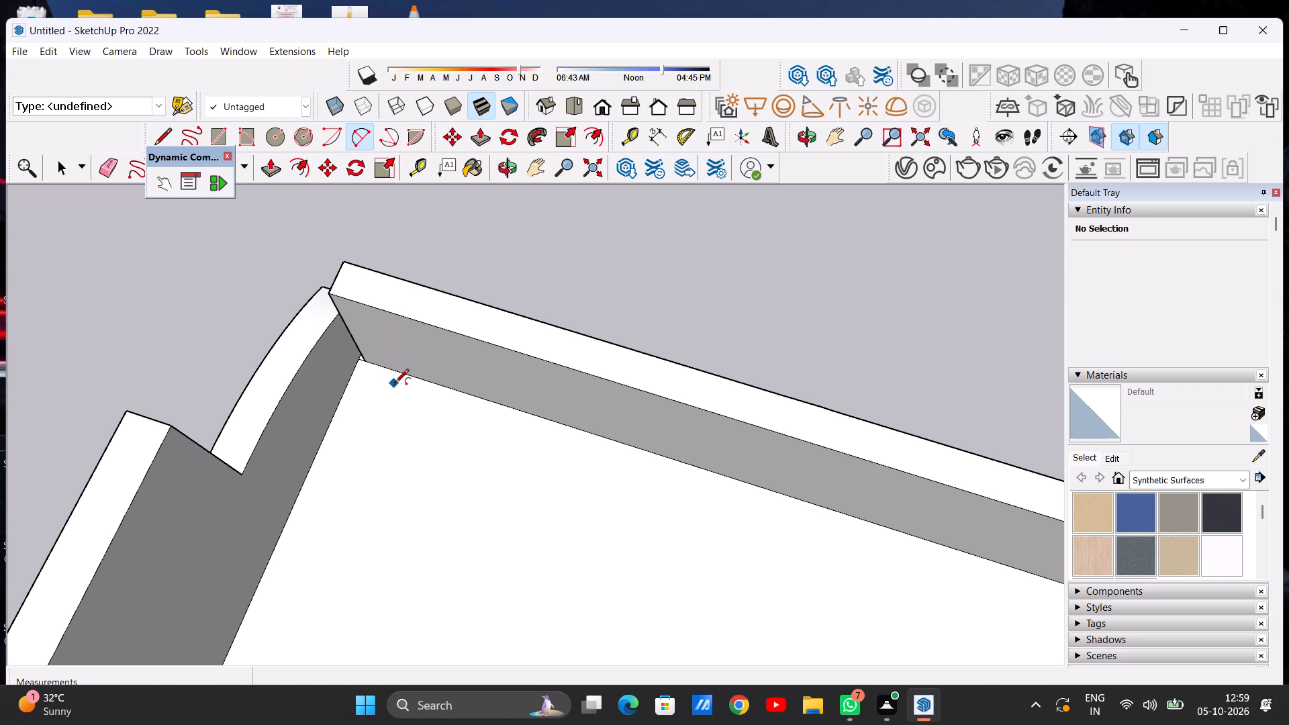
{"action": "scroll", "coordinate": [403, 378], "scroll_direction": "up", "scroll_amount": 11}
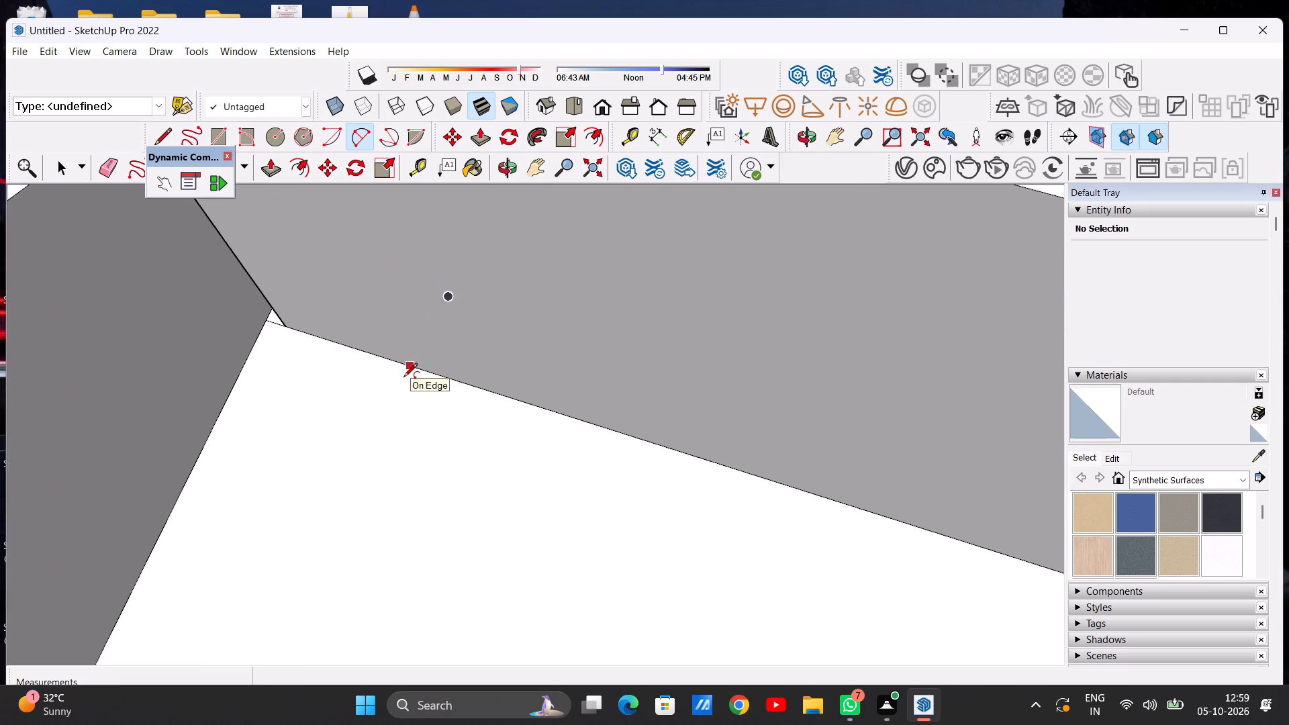
{"action": "scroll", "coordinate": [403, 378], "scroll_direction": "up", "scroll_amount": 2}
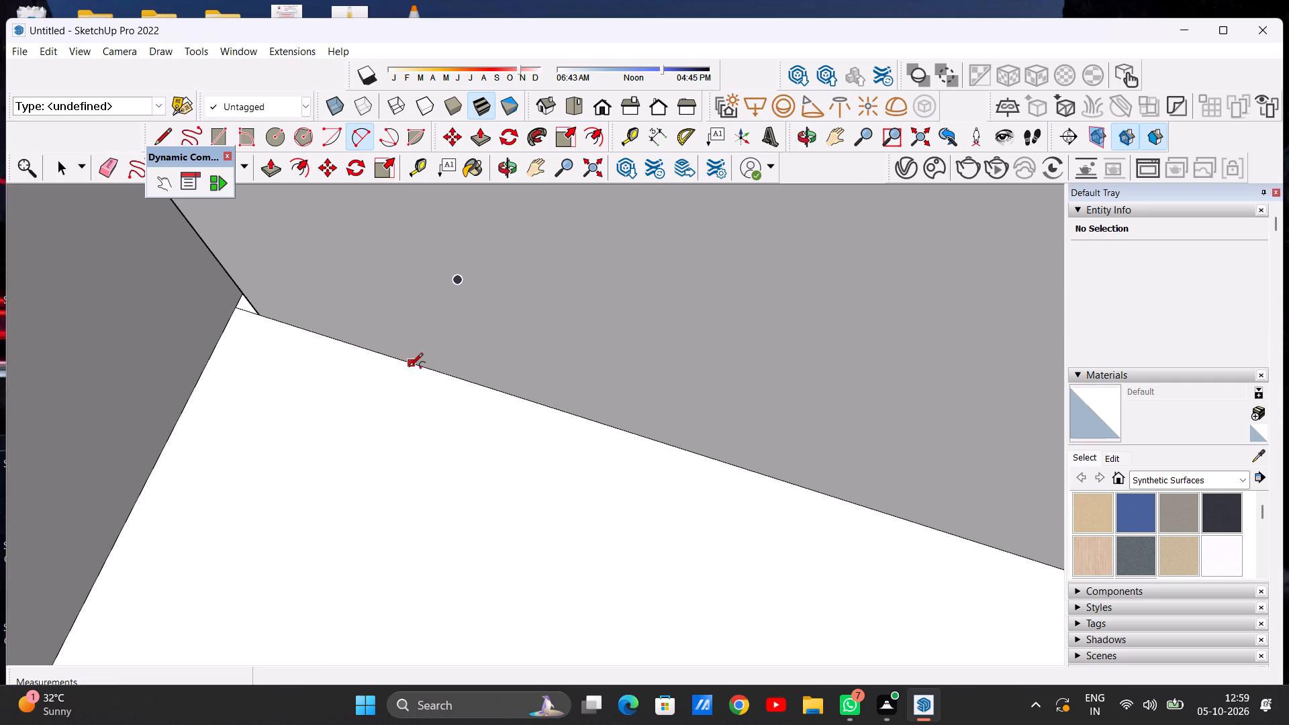
{"action": "scroll", "coordinate": [411, 365], "scroll_direction": "down", "scroll_amount": 10}
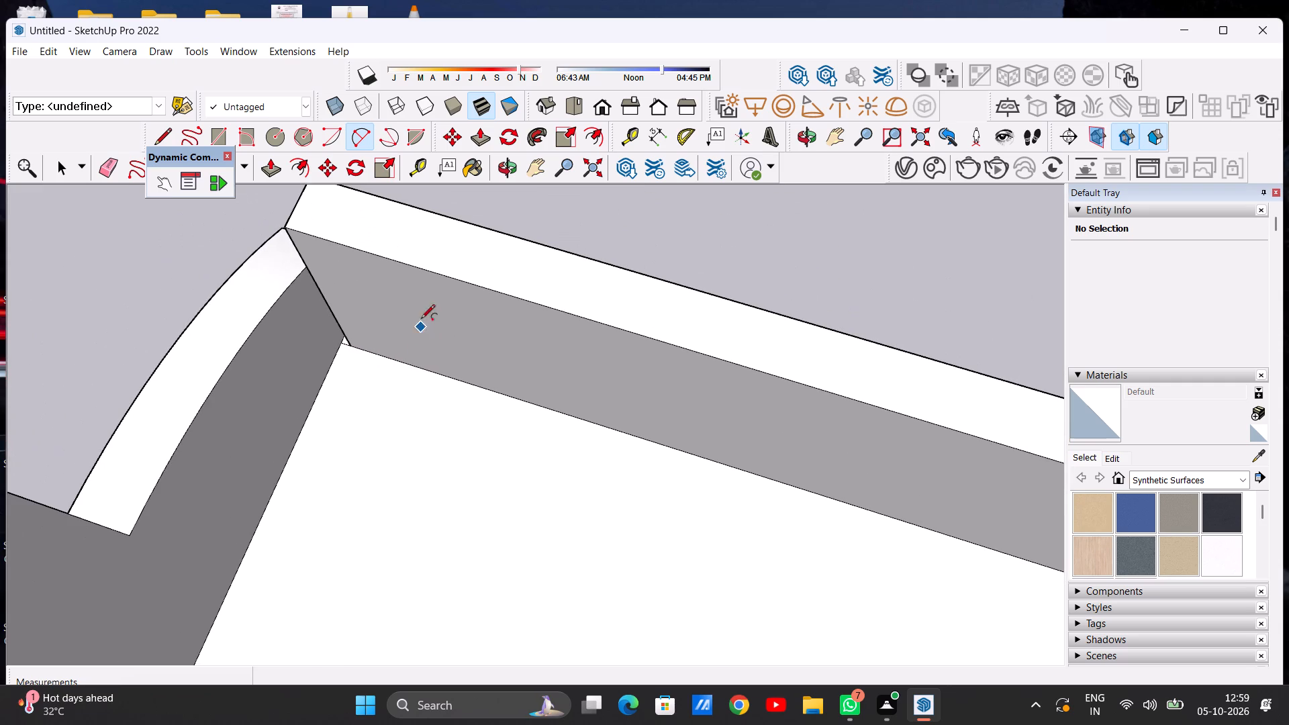
{"action": "scroll", "coordinate": [430, 383], "scroll_direction": "up", "scroll_amount": 4}
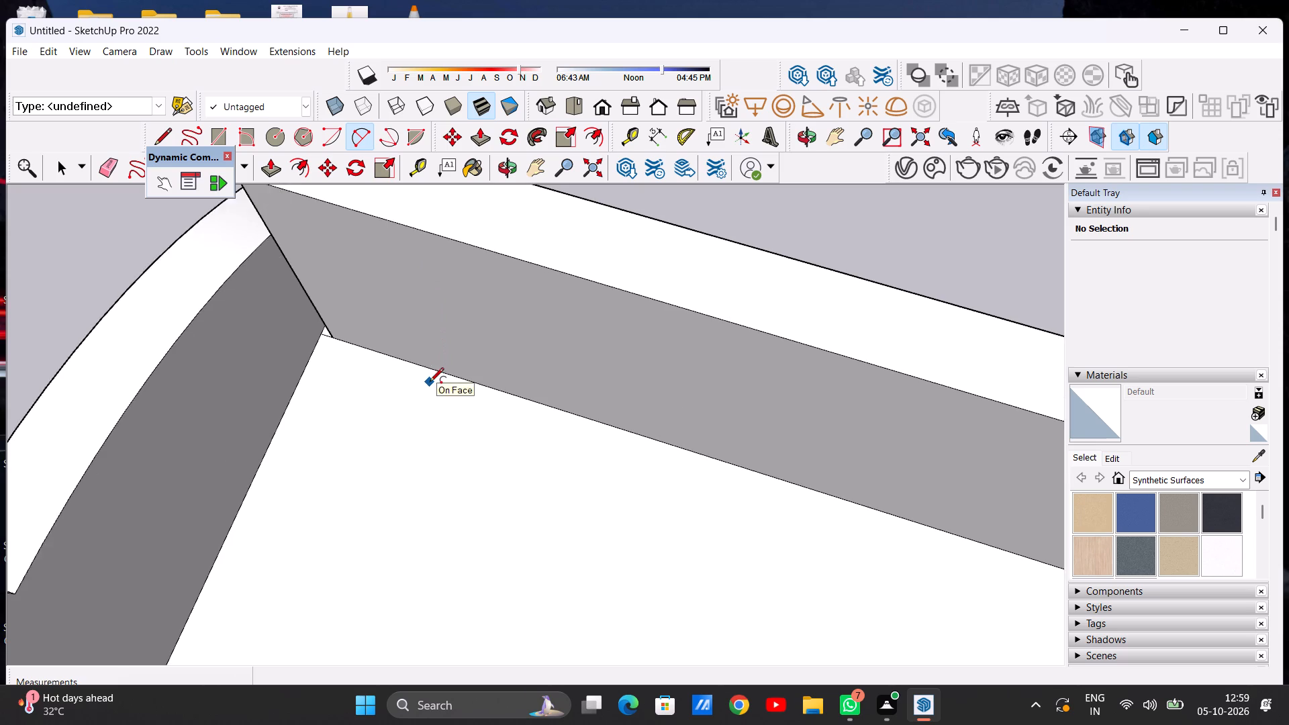
{"action": "scroll", "coordinate": [429, 367], "scroll_direction": "up", "scroll_amount": 1}
{"action": "scroll", "coordinate": [429, 367], "scroll_direction": "down", "scroll_amount": 10}
{"action": "middle_click_drag", "start_coordinate": [447, 328], "coordinate": [252, 493]}
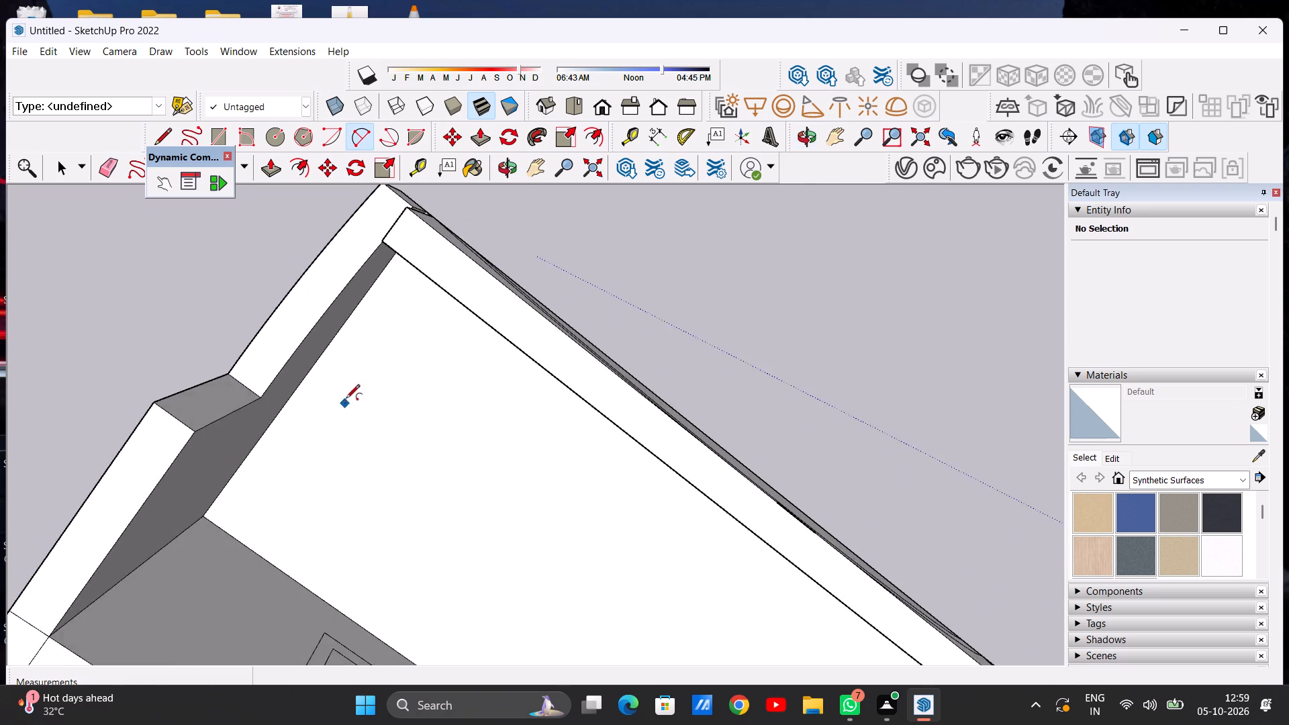
{"action": "scroll", "coordinate": [346, 399], "scroll_direction": "down", "scroll_amount": 5}
{"action": "middle_click_drag", "start_coordinate": [427, 355], "coordinate": [340, 414]}
{"action": "scroll", "coordinate": [389, 340], "scroll_direction": "up", "scroll_amount": 13}
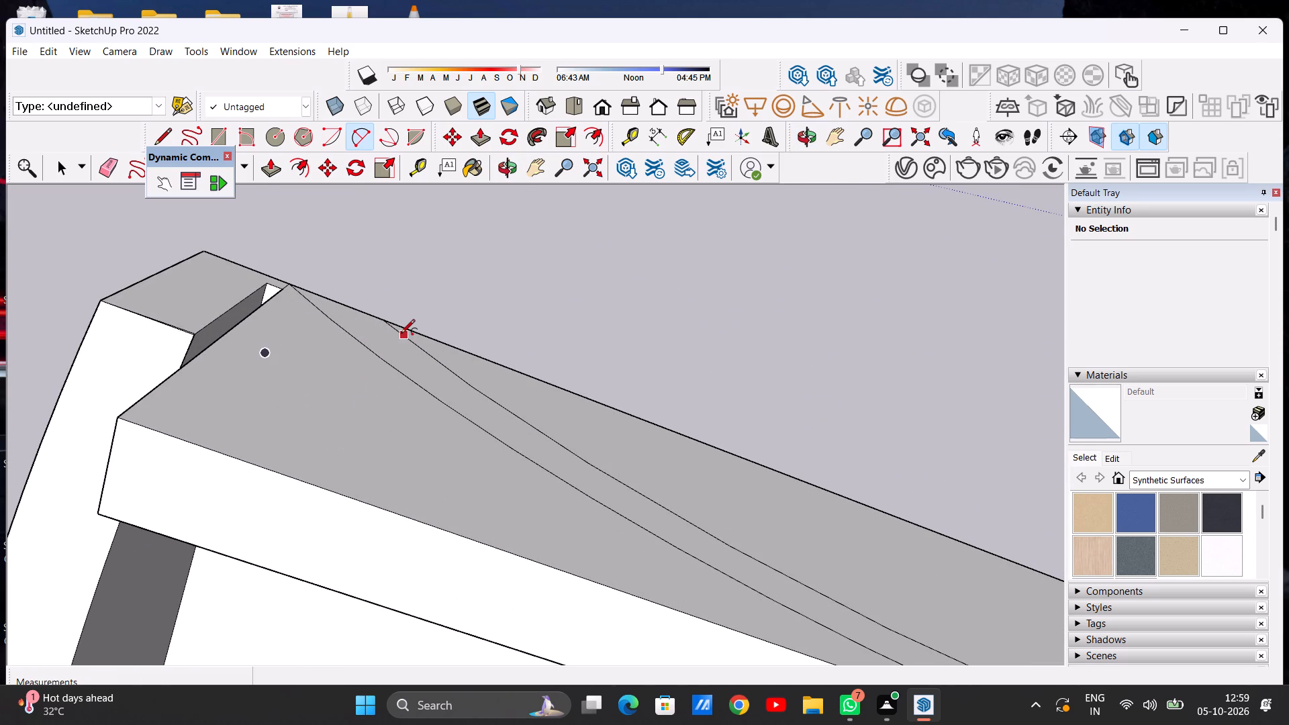
{"action": "key", "text": "space"}
Draw an 11' 8" vertical line on the front wall's outer face from the inner arc's end near the arched side wall to the top edge.
{"action": "scroll", "coordinate": [435, 255], "scroll_direction": "down", "scroll_amount": 7}
{"action": "middle_click_drag", "start_coordinate": [438, 317], "coordinate": [379, 355]}
{"action": "scroll", "coordinate": [408, 344], "scroll_direction": "up", "scroll_amount": 7}
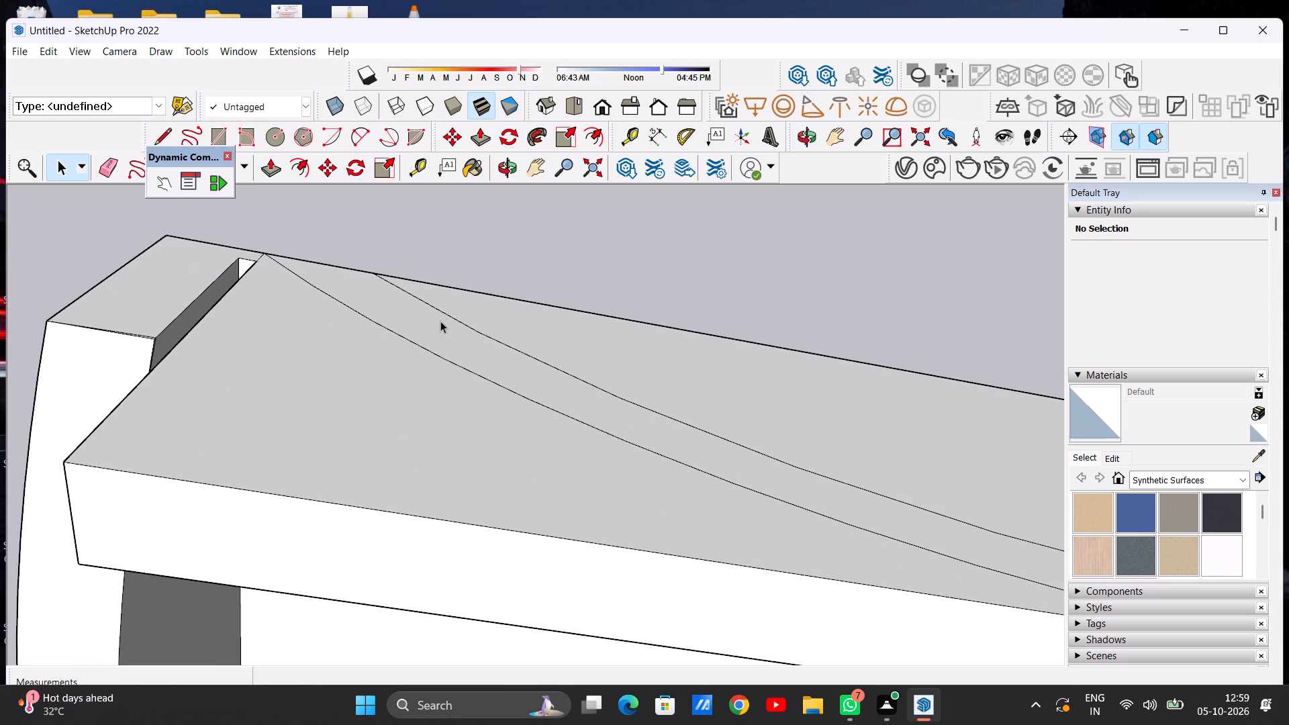
{"action": "key", "text": "l"}
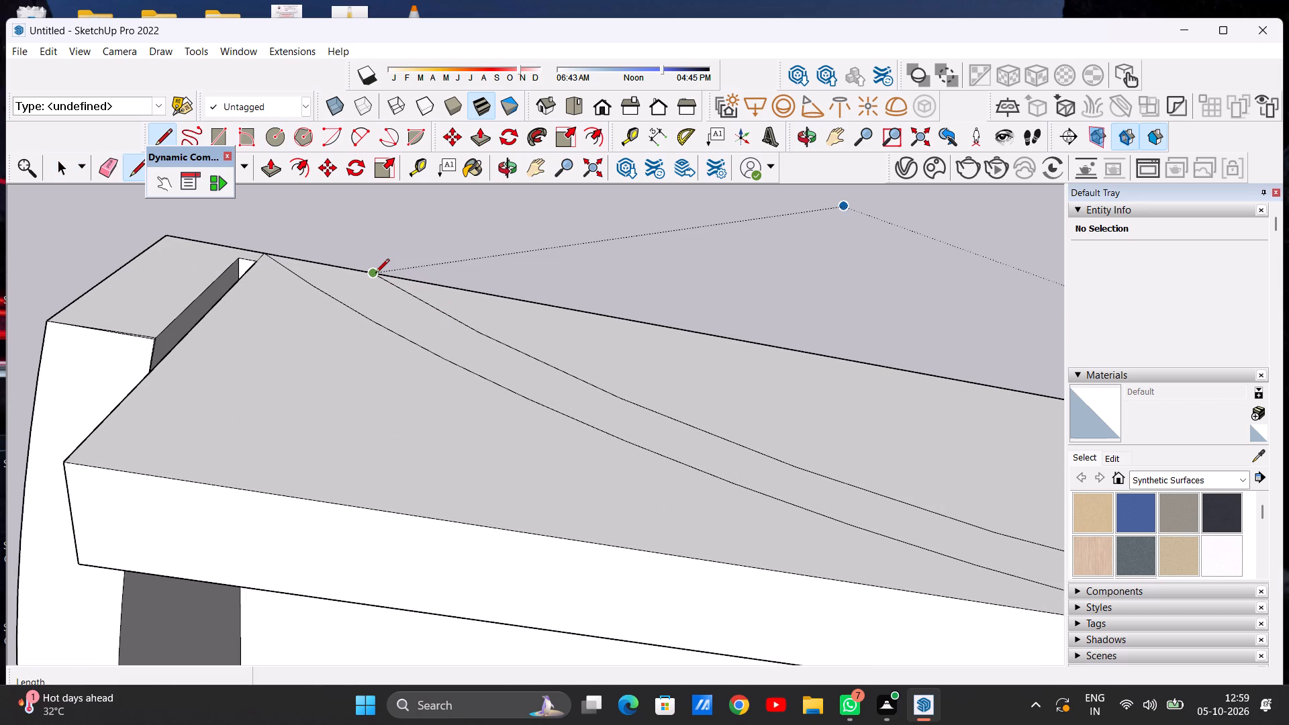
{"action": "left_click", "coordinate": [375, 274]}
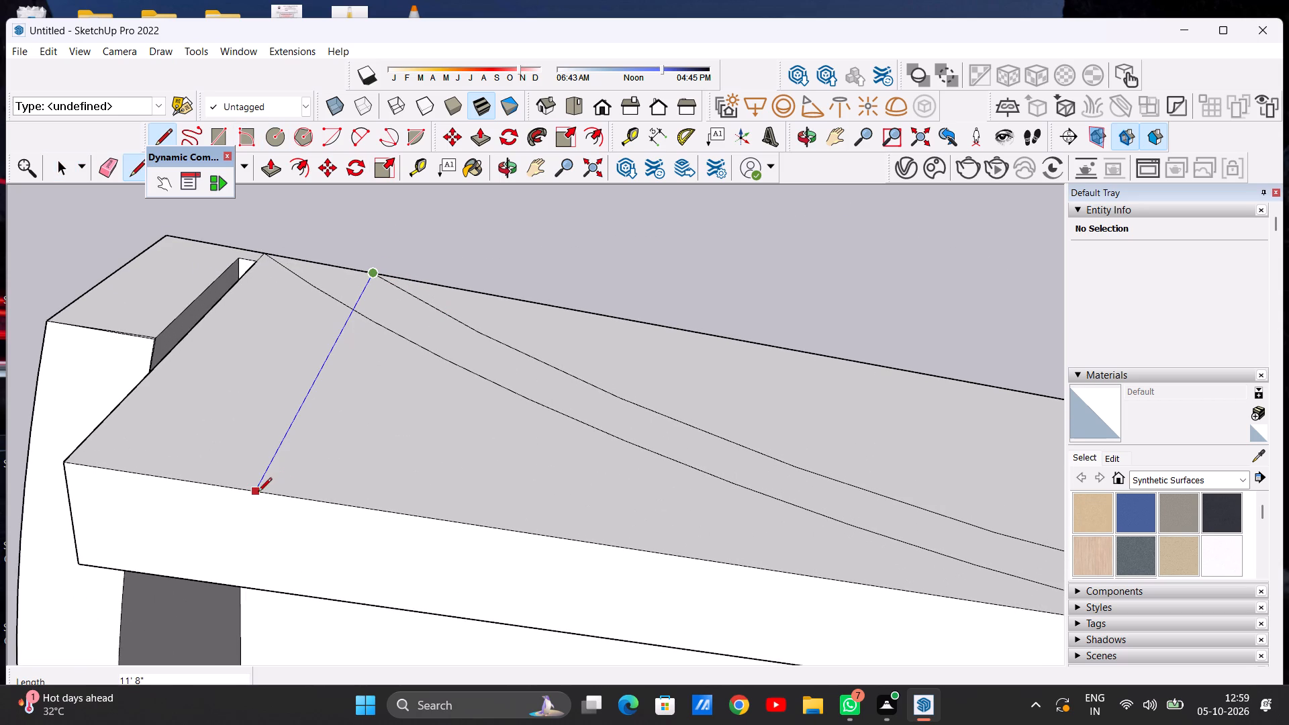
{"action": "left_click", "coordinate": [256, 493]}
Draw a line across the front wall's top from the vertical line's upper end to the inner top edge.
{"action": "middle_click_drag", "start_coordinate": [256, 493], "coordinate": [346, 340]}
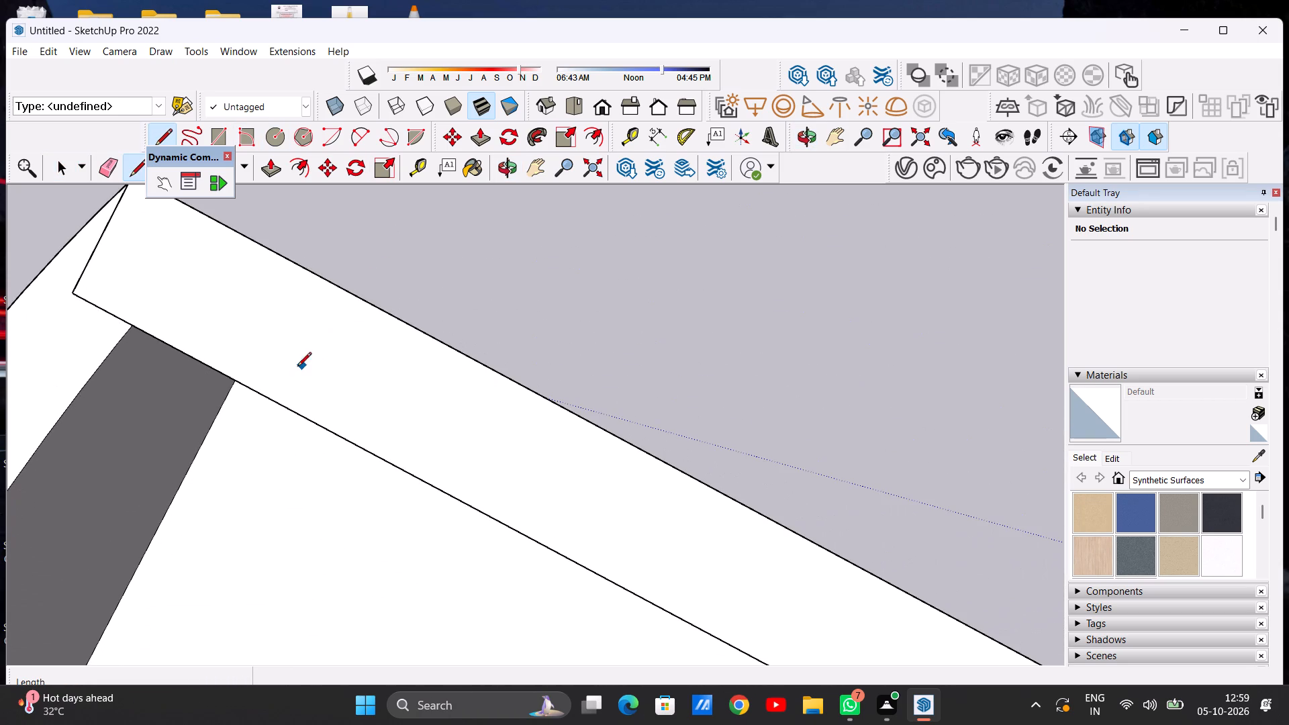
{"action": "scroll", "coordinate": [315, 258], "scroll_direction": "up", "scroll_amount": 7}
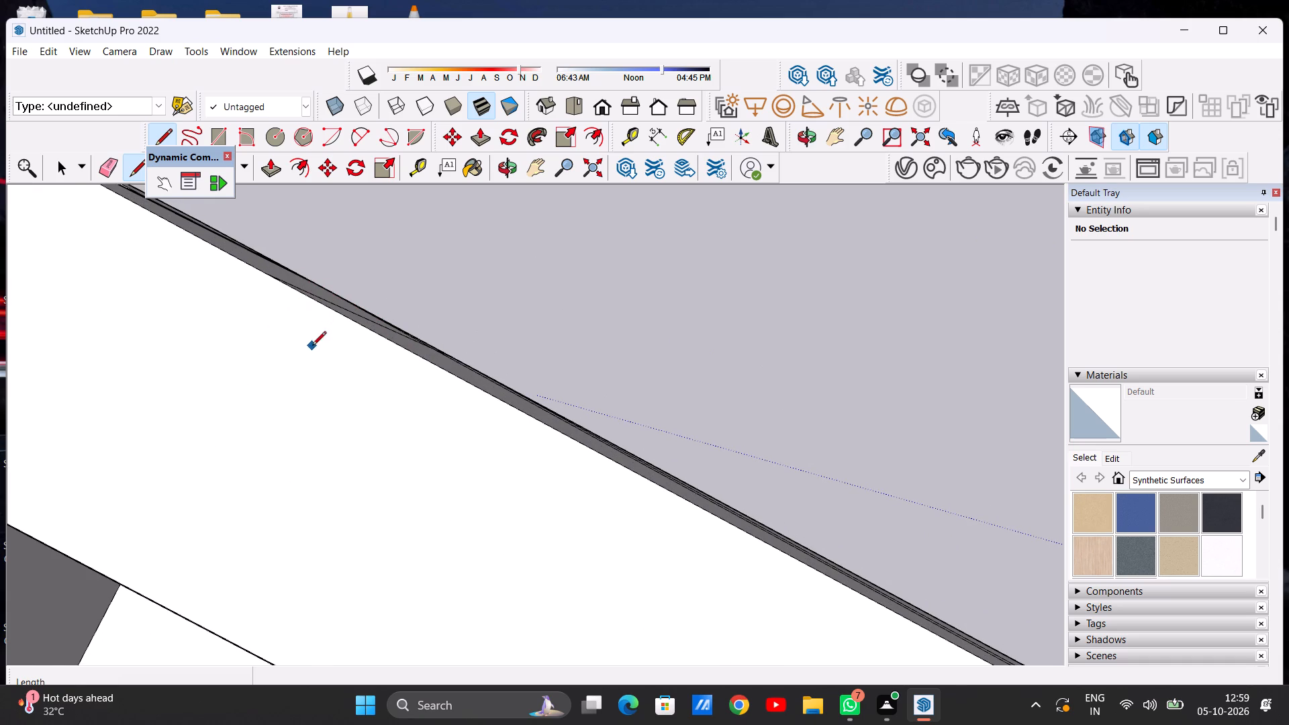
{"action": "middle_click_drag", "start_coordinate": [315, 343], "coordinate": [308, 475]}
{"action": "left_click", "coordinate": [260, 533]}
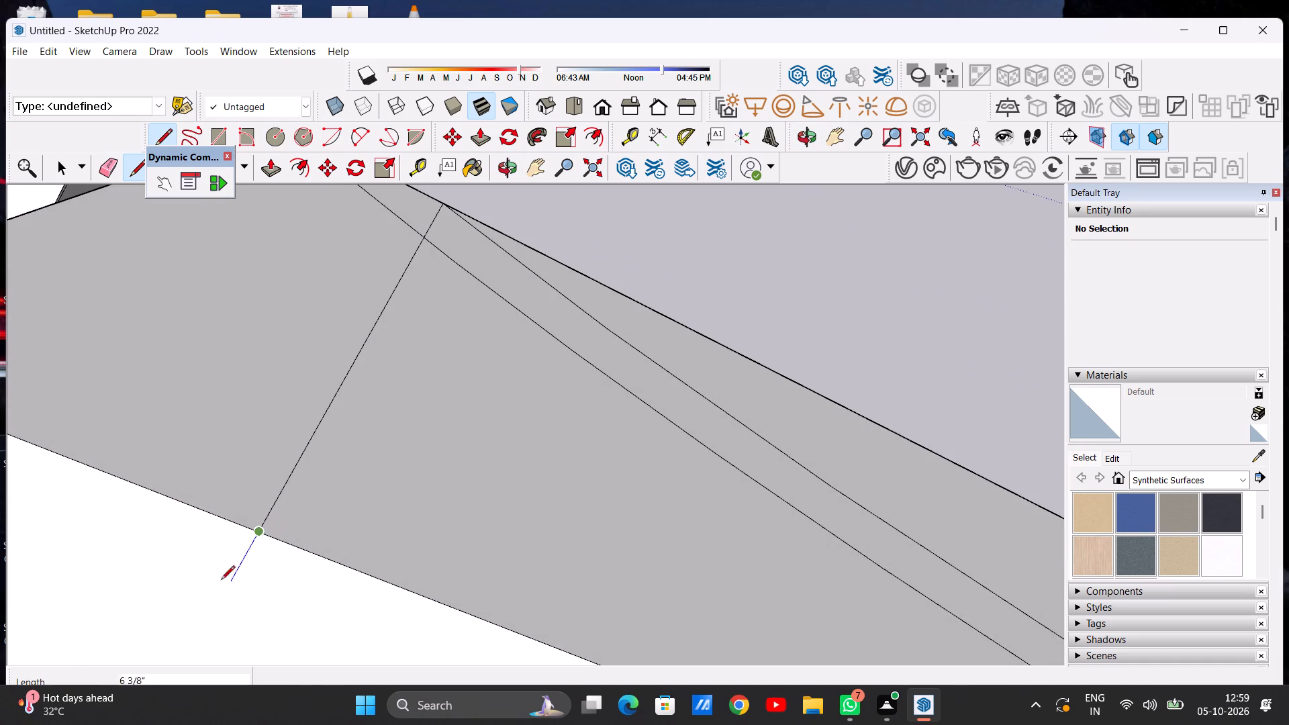
{"action": "scroll", "coordinate": [281, 491], "scroll_direction": "down", "scroll_amount": 10}
{"action": "middle_click_drag", "start_coordinate": [232, 591], "coordinate": [348, 431]}
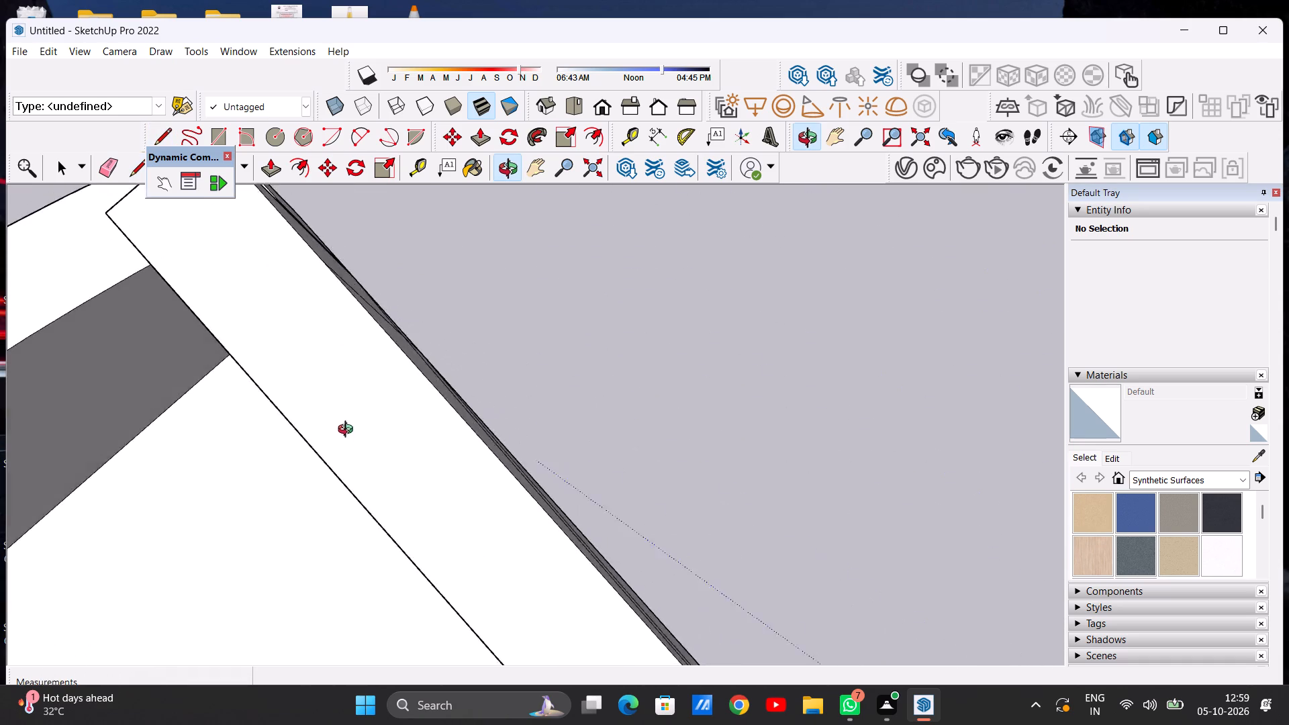
{"action": "middle_click_drag", "start_coordinate": [348, 431], "coordinate": [358, 400]}
{"action": "scroll", "coordinate": [373, 395], "scroll_direction": "down", "scroll_amount": 6}
{"action": "middle_click_drag", "start_coordinate": [255, 476], "coordinate": [434, 371]}
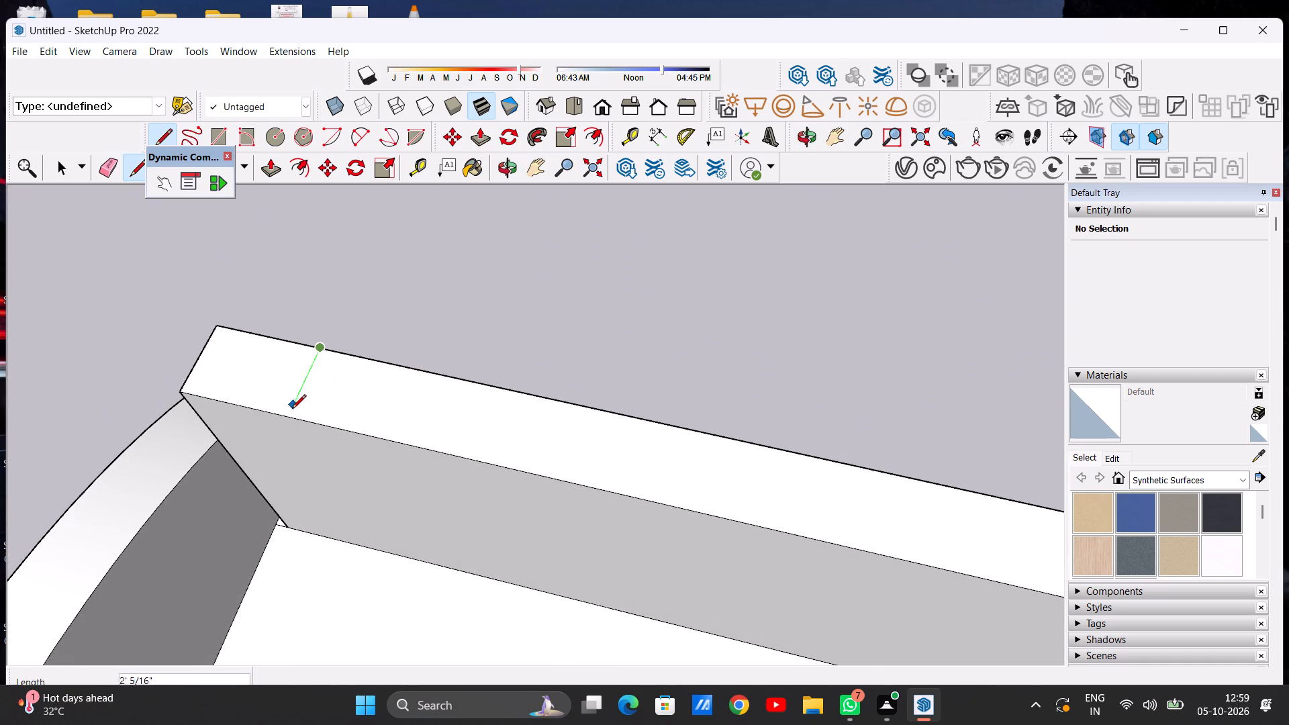
{"action": "left_click", "coordinate": [285, 422]}
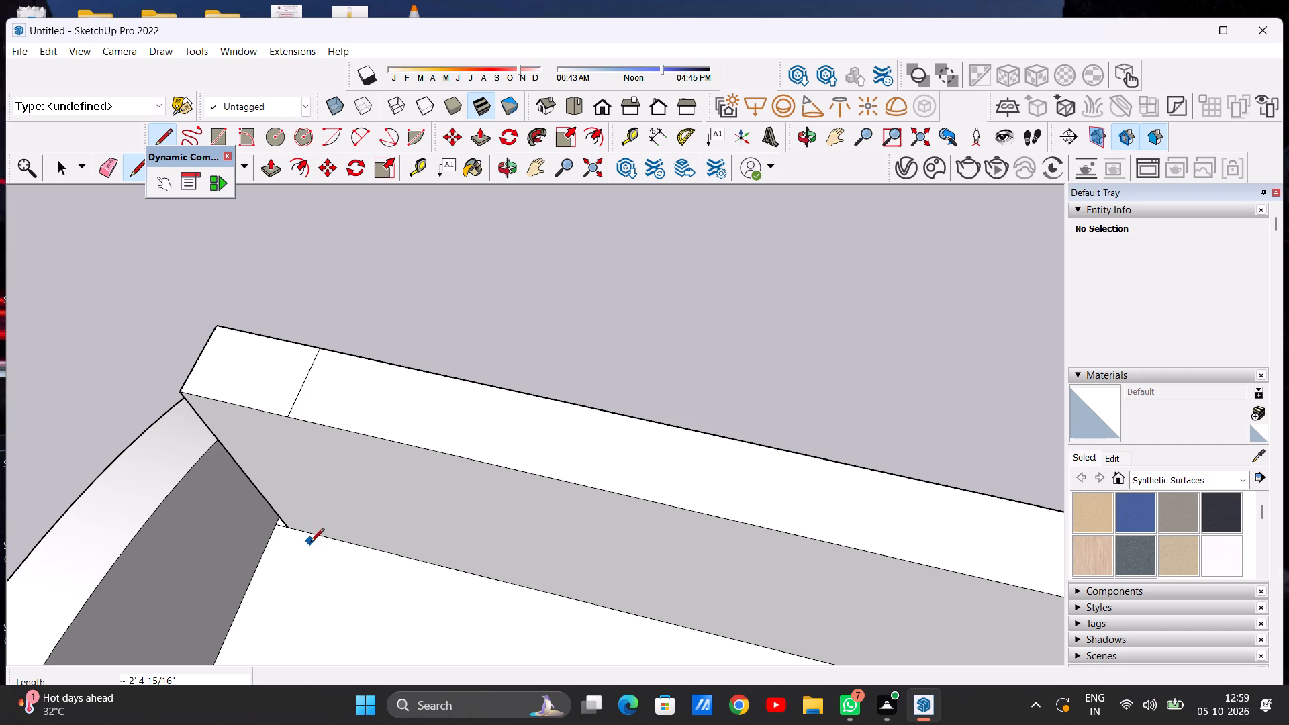
Draw a 10' 11" vertical line down the front wall's inner face from the top crossing line to the floor edge.
{"action": "left_click", "coordinate": [289, 420]}
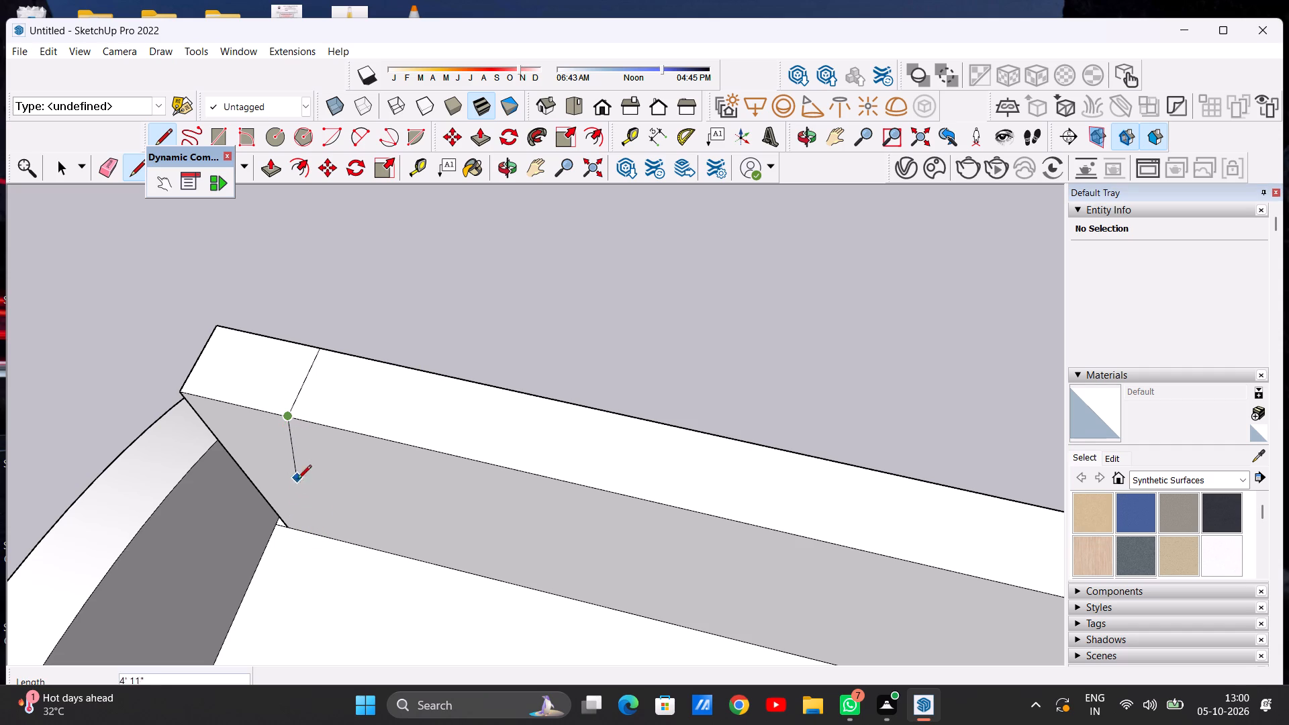
{"action": "left_click", "coordinate": [365, 550]}
{"action": "key", "text": "space"}
Draw an 11' 8" vertical line on the front wall's outer face from the inner arc's end near the pillar to the top edge.
{"action": "scroll", "coordinate": [287, 561], "scroll_direction": "down", "scroll_amount": 7}
{"action": "middle_click_drag", "start_coordinate": [333, 586], "coordinate": [368, 489]}
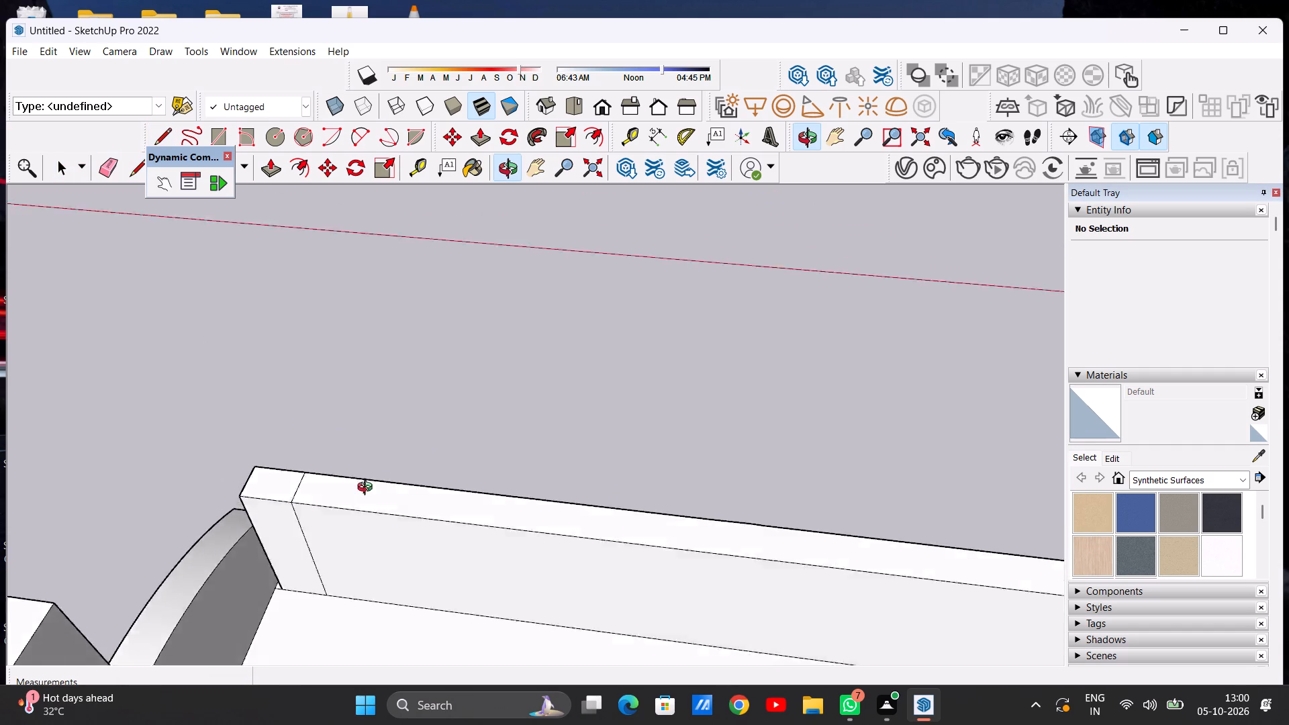
{"action": "middle_click_drag", "start_coordinate": [368, 489], "coordinate": [386, 361]}
{"action": "scroll", "coordinate": [291, 485], "scroll_direction": "down", "scroll_amount": 10}
{"action": "middle_click_drag", "start_coordinate": [414, 490], "coordinate": [184, 652]}
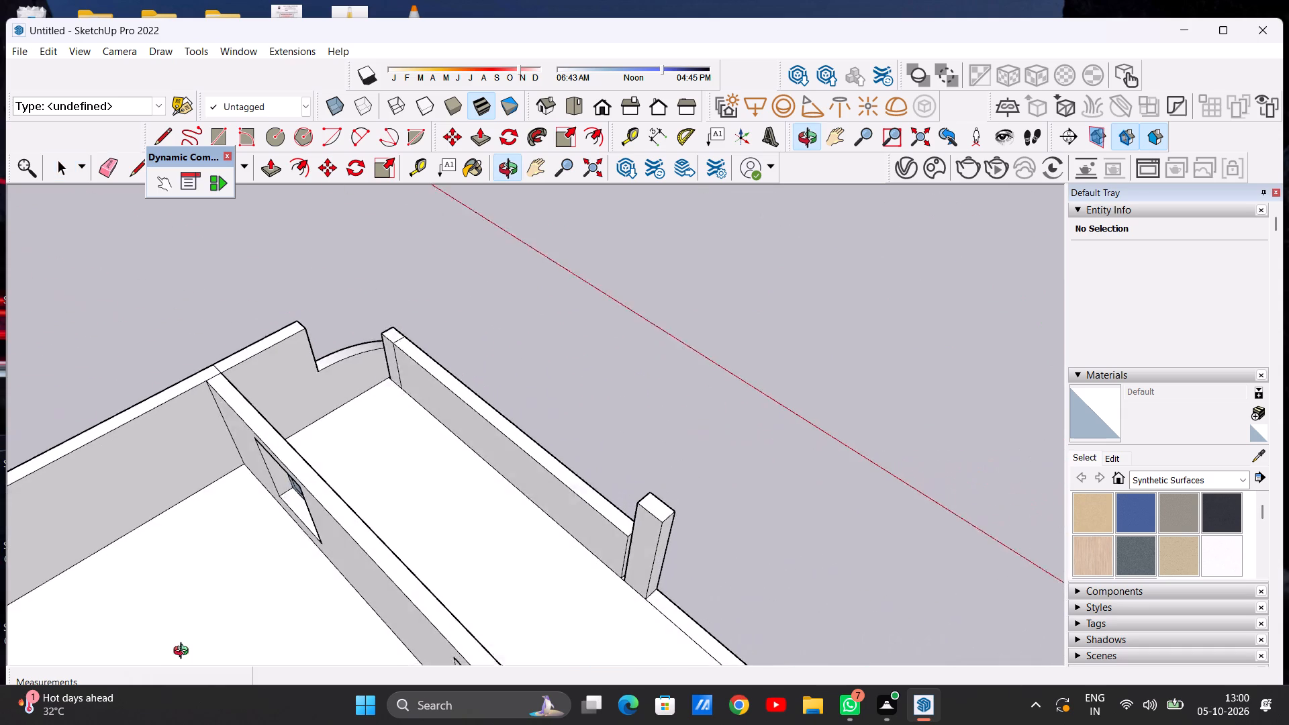
{"action": "middle_click_drag", "start_coordinate": [184, 652], "coordinate": [180, 657]}
{"action": "scroll", "coordinate": [573, 485], "scroll_direction": "up", "scroll_amount": 7}
{"action": "middle_click_drag", "start_coordinate": [546, 499], "coordinate": [179, 483]}
{"action": "scroll", "coordinate": [179, 483], "scroll_direction": "up", "scroll_amount": 1}
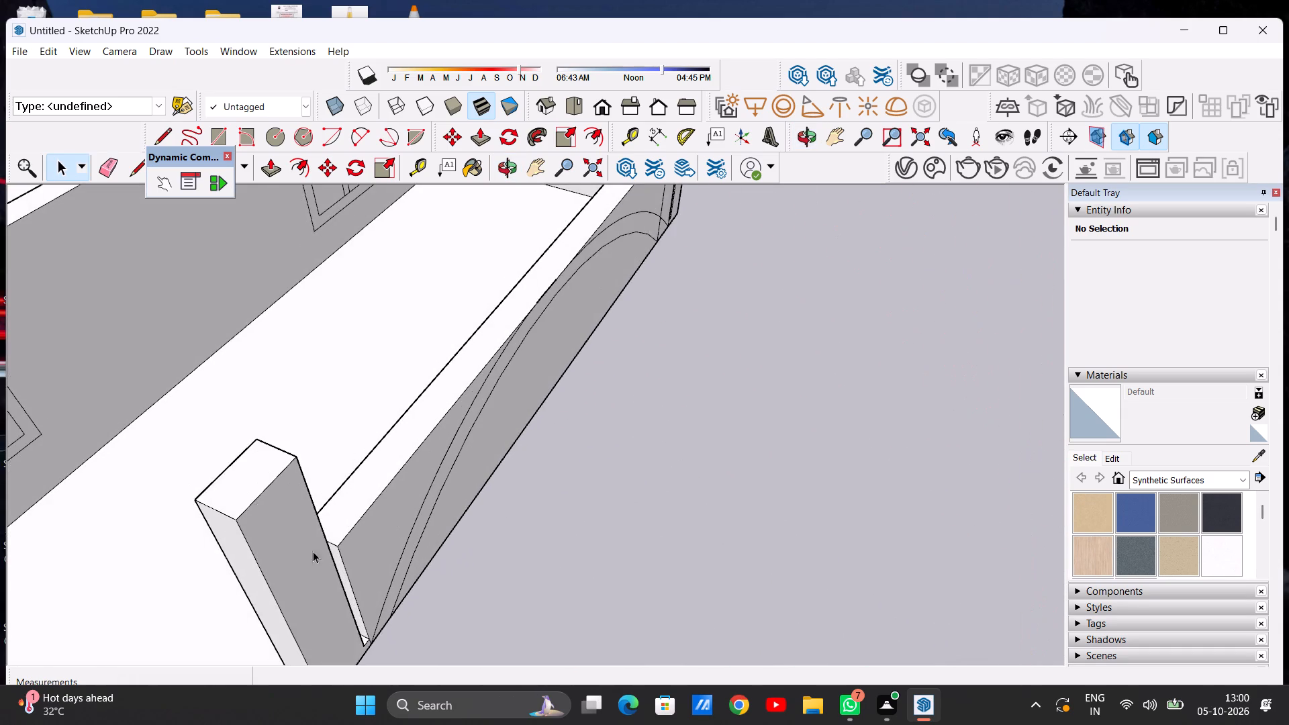
{"action": "scroll", "coordinate": [369, 565], "scroll_direction": "up", "scroll_amount": 6}
{"action": "scroll", "coordinate": [363, 571], "scroll_direction": "down", "scroll_amount": 6}
{"action": "scroll", "coordinate": [440, 664], "scroll_direction": "up", "scroll_amount": 6}
{"action": "scroll", "coordinate": [377, 614], "scroll_direction": "up", "scroll_amount": 1}
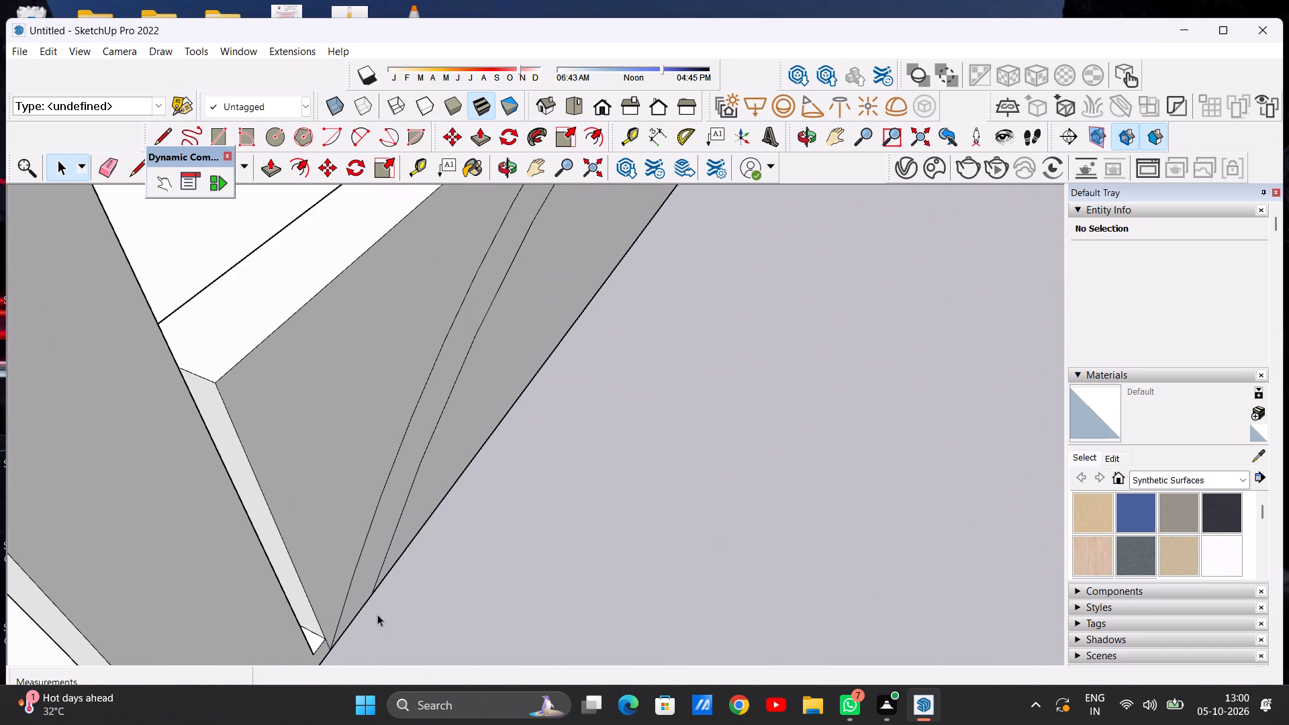
{"action": "scroll", "coordinate": [377, 614], "scroll_direction": "up", "scroll_amount": 2}
{"action": "key", "text": "l"}
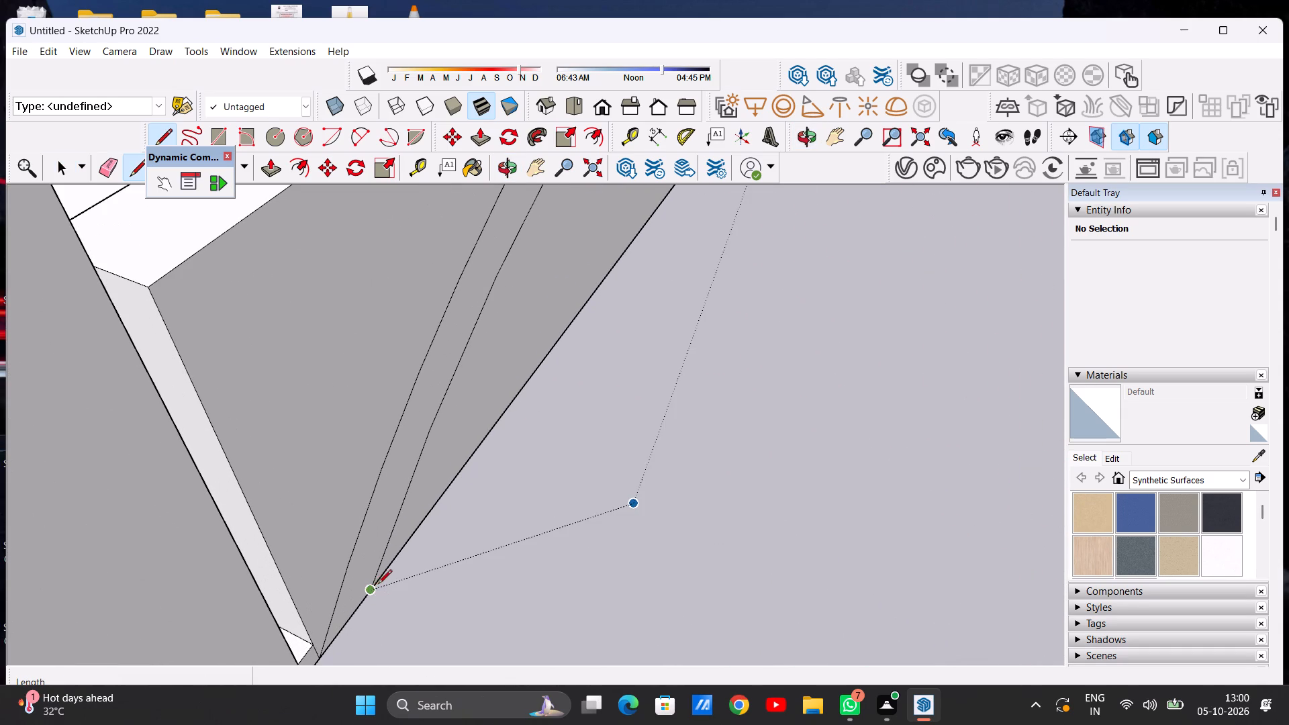
{"action": "left_click", "coordinate": [371, 591]}
{"action": "left_click", "coordinate": [252, 211]}
Draw a line across the front wall's top from the vertical line's upper end near the pillar to the inner top edge.
{"action": "middle_click_drag", "start_coordinate": [185, 344], "coordinate": [483, 288]}
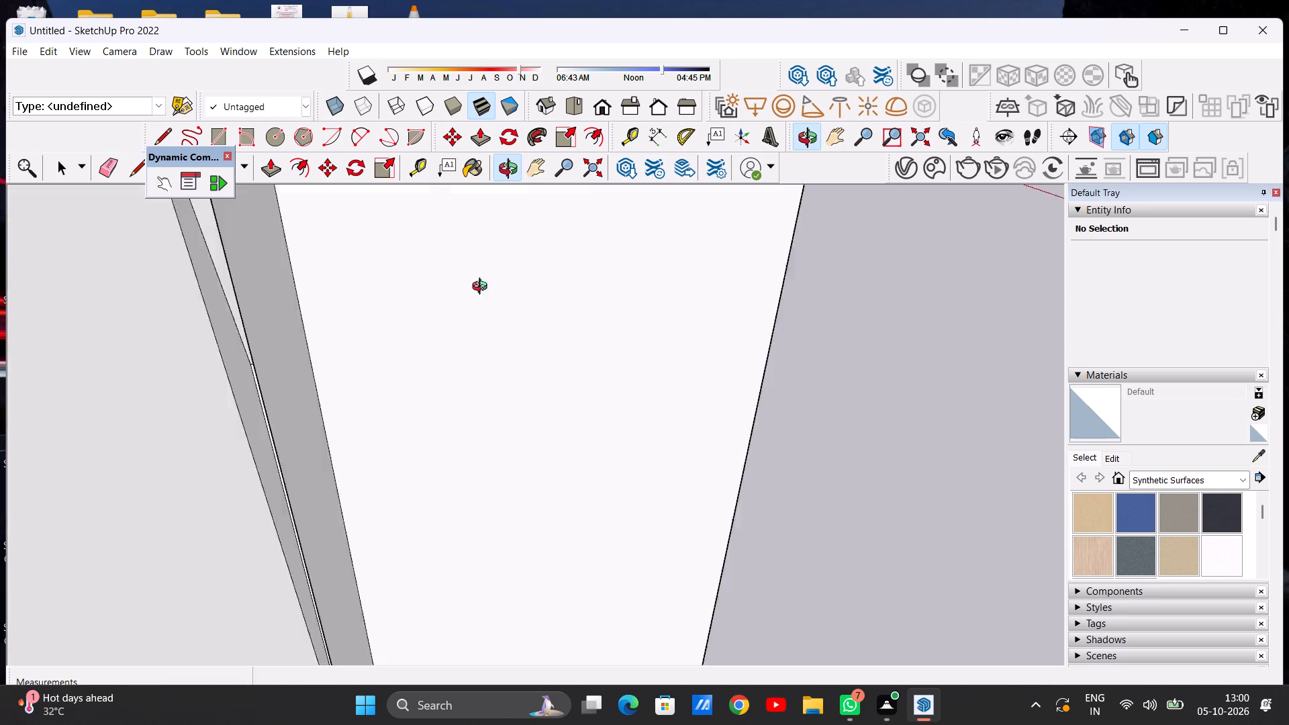
{"action": "middle_click_drag", "start_coordinate": [483, 288], "coordinate": [635, 257]}
{"action": "scroll", "coordinate": [530, 349], "scroll_direction": "down", "scroll_amount": 7}
{"action": "middle_click_drag", "start_coordinate": [563, 314], "coordinate": [567, 544]}
{"action": "scroll", "coordinate": [587, 528], "scroll_direction": "up", "scroll_amount": 2}
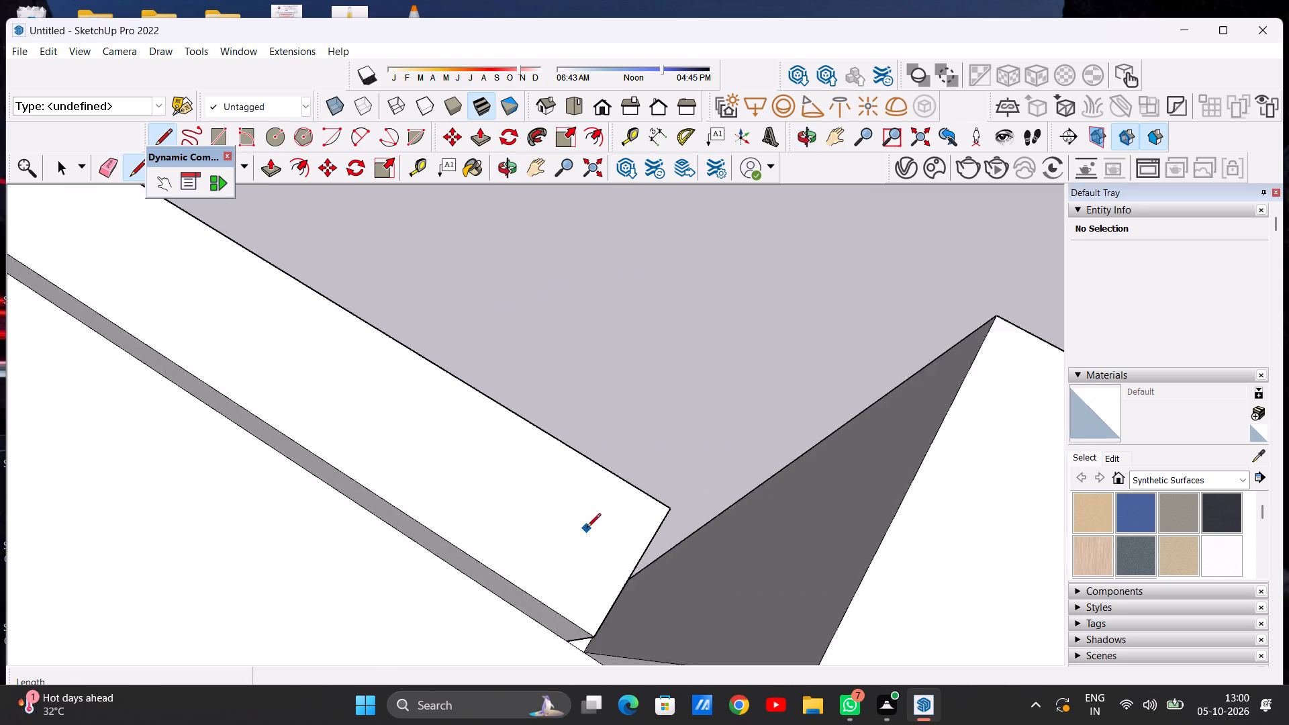
{"action": "scroll", "coordinate": [587, 528], "scroll_direction": "up", "scroll_amount": 6}
{"action": "middle_click_drag", "start_coordinate": [569, 471], "coordinate": [508, 666]}
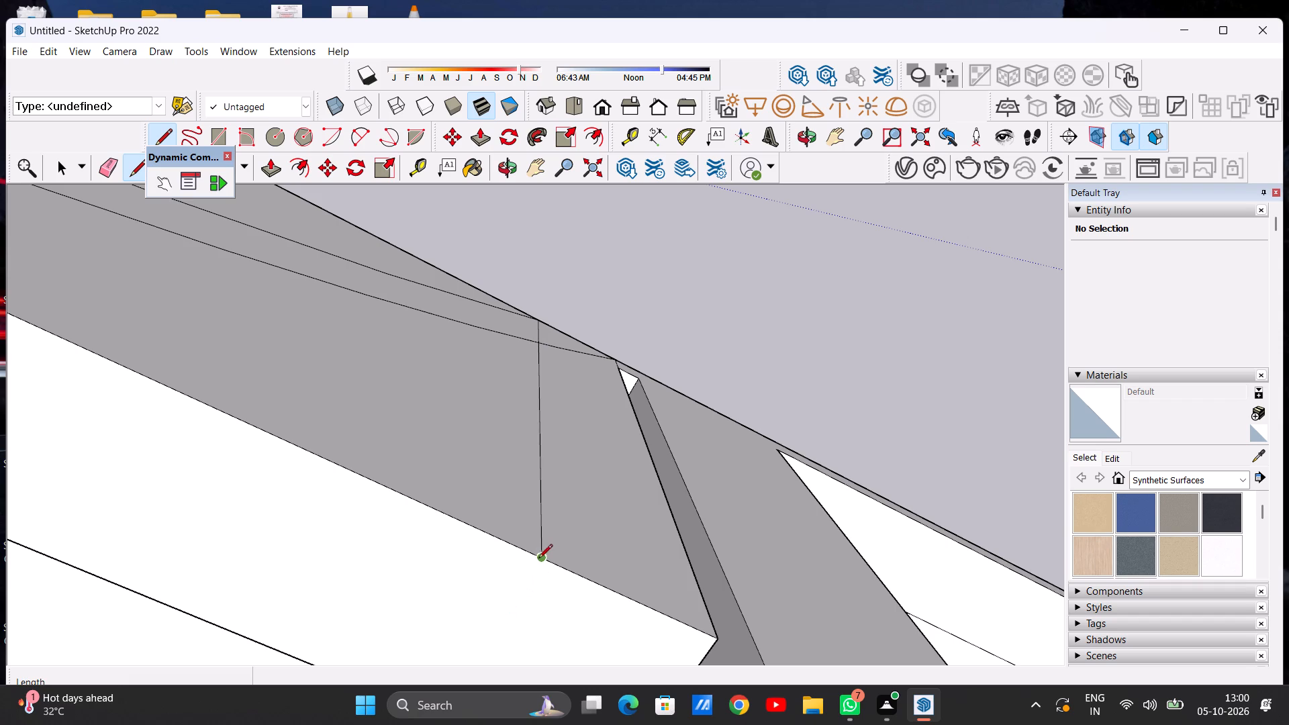
{"action": "left_click", "coordinate": [538, 559]}
{"action": "scroll", "coordinate": [534, 569], "scroll_direction": "down", "scroll_amount": 7}
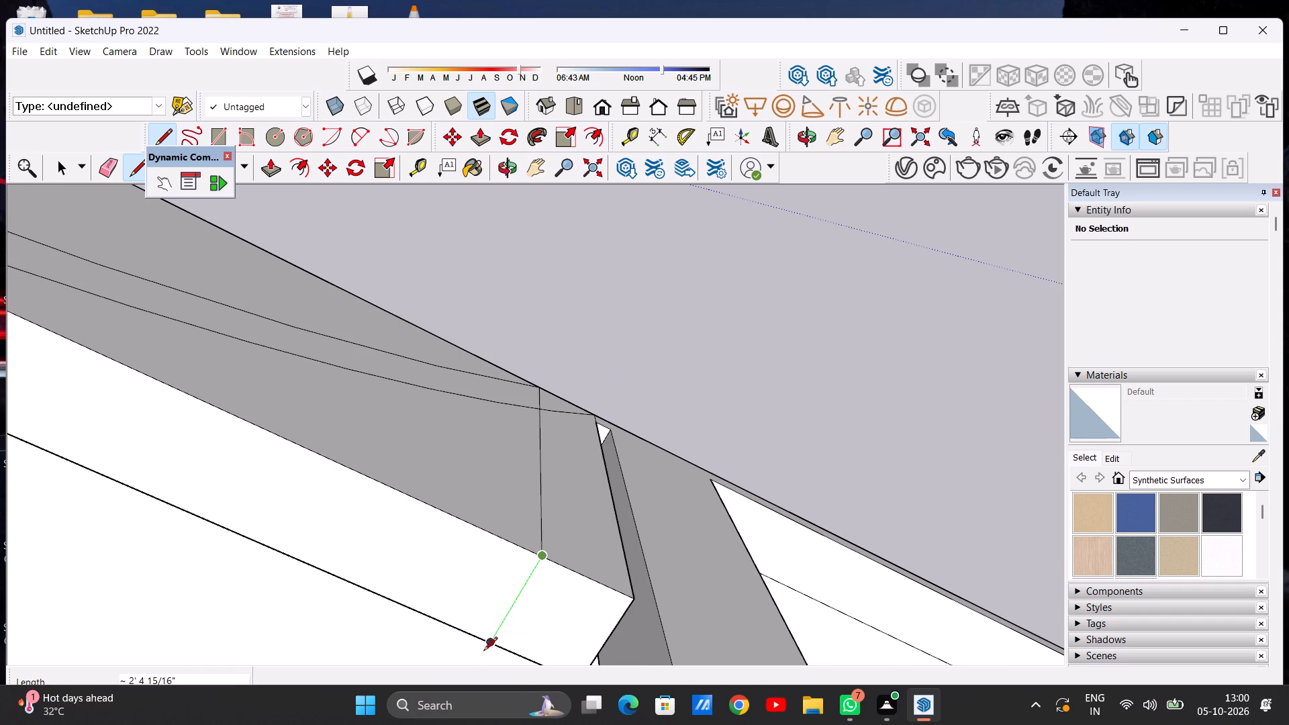
{"action": "left_click", "coordinate": [485, 650]}
Draw a vertical line down the front wall's inner face from the top crossing line near the pillar to the floor edge.
{"action": "middle_click_drag", "start_coordinate": [487, 649], "coordinate": [525, 553]}
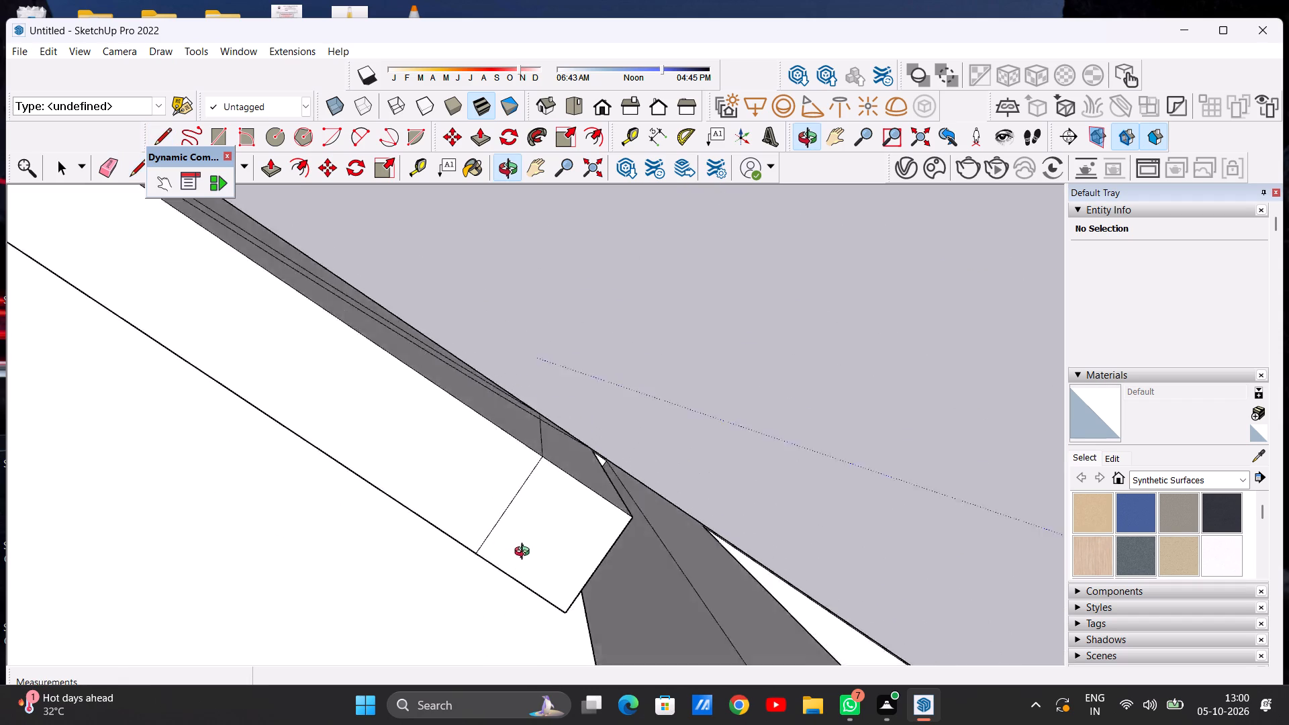
{"action": "middle_click_drag", "start_coordinate": [525, 553], "coordinate": [602, 403]}
{"action": "scroll", "coordinate": [607, 398], "scroll_direction": "down", "scroll_amount": 7}
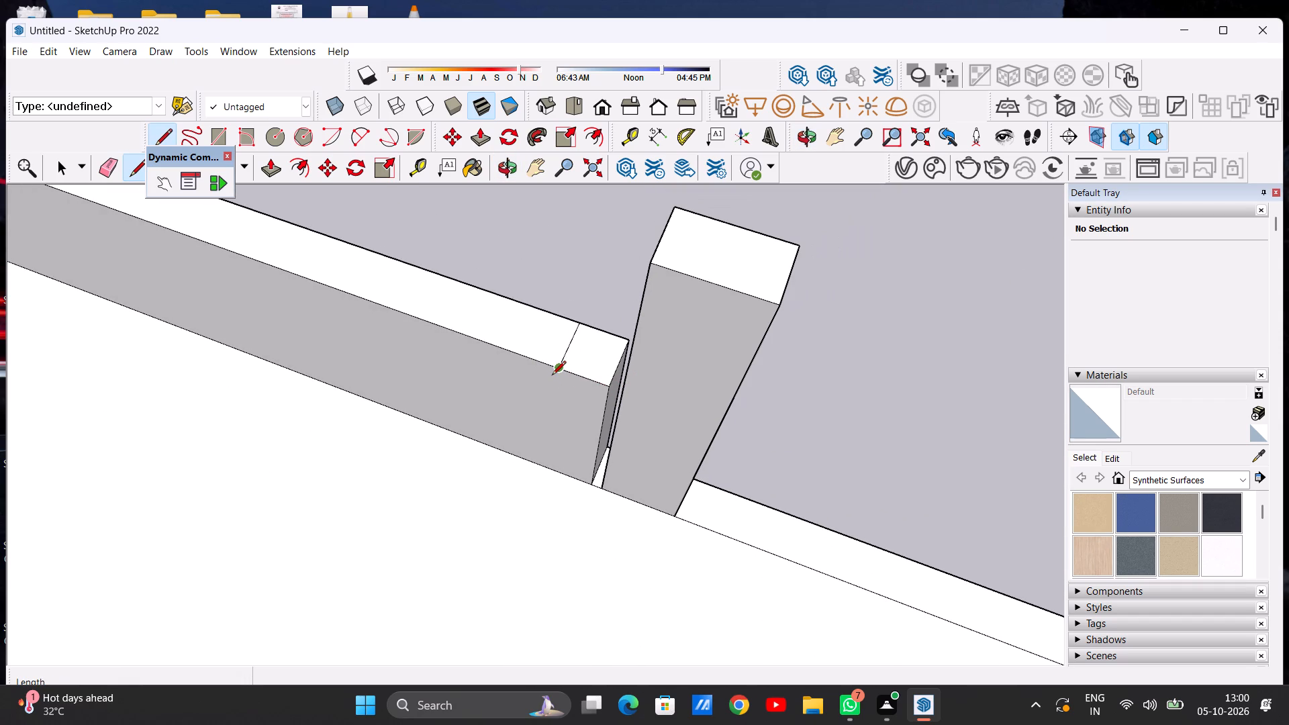
{"action": "left_click", "coordinate": [552, 376]}
{"action": "scroll", "coordinate": [551, 483], "scroll_direction": "up", "scroll_amount": 6}
{"action": "middle_click_drag", "start_coordinate": [551, 483], "coordinate": [621, 428]}
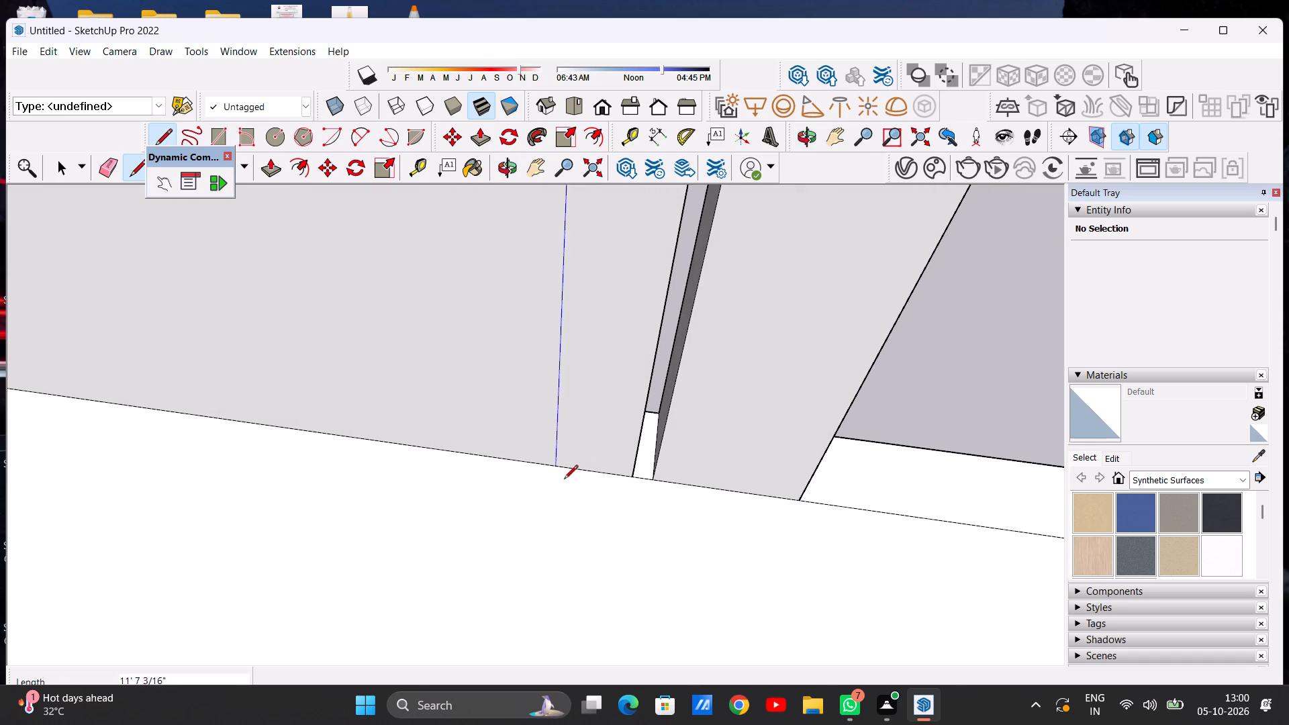
{"action": "left_click", "coordinate": [557, 469]}
{"action": "key", "text": "space"}
Draw a two-point arc on the front wall's inner face between the two vertical lines' floor ends, with a bulge of about 9' 2 3/16".
{"action": "scroll", "coordinate": [494, 516], "scroll_direction": "down", "scroll_amount": 14}
{"action": "middle_click_drag", "start_coordinate": [445, 461], "coordinate": [634, 310]}
{"action": "scroll", "coordinate": [628, 363], "scroll_direction": "down", "scroll_amount": 6}
{"action": "middle_click_drag", "start_coordinate": [546, 354], "coordinate": [444, 478]}
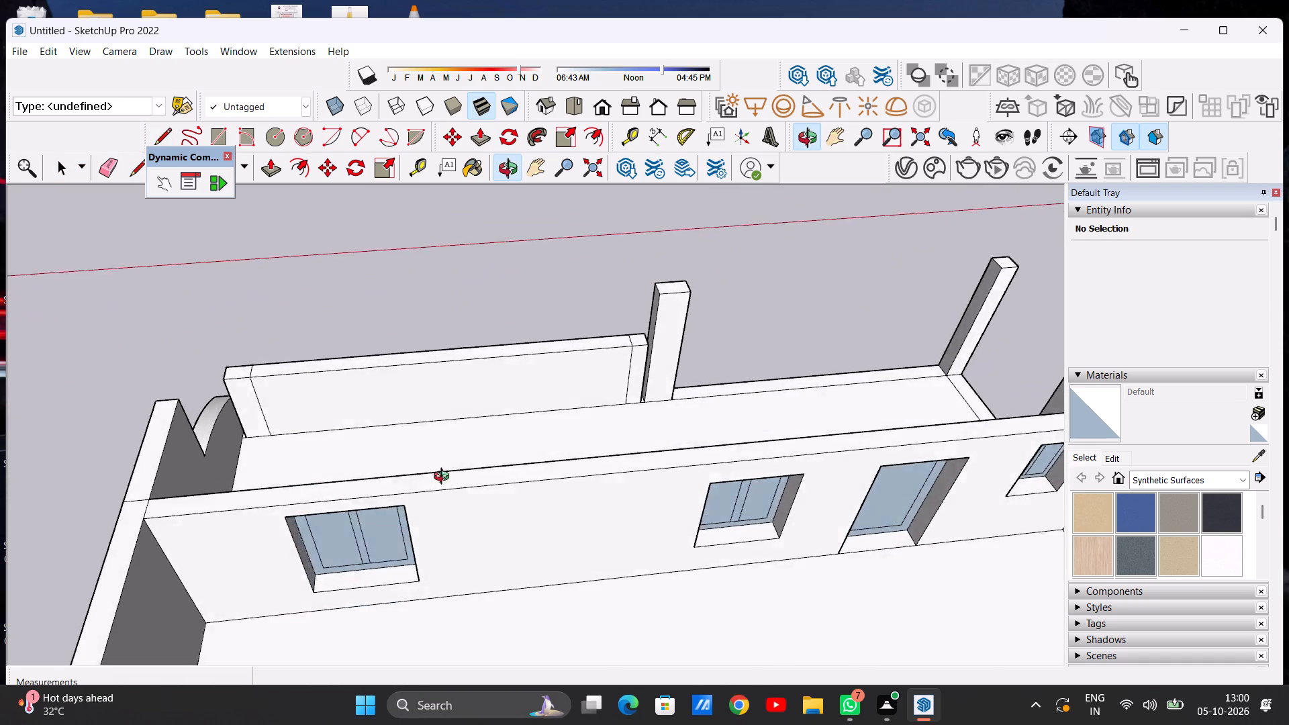
{"action": "middle_click_drag", "start_coordinate": [444, 478], "coordinate": [426, 505]}
{"action": "scroll", "coordinate": [500, 452], "scroll_direction": "up", "scroll_amount": 6}
{"action": "middle_click_drag", "start_coordinate": [488, 453], "coordinate": [470, 403]}
{"action": "scroll", "coordinate": [481, 376], "scroll_direction": "up", "scroll_amount": 2}
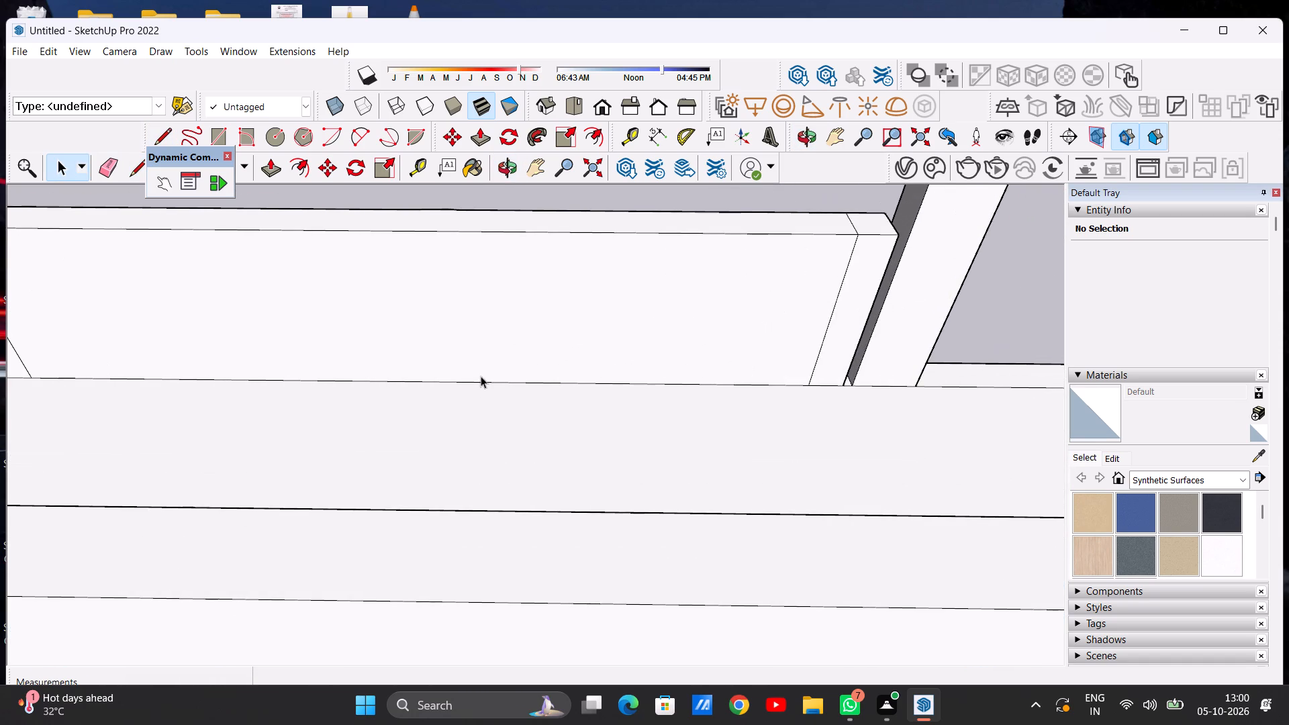
{"action": "scroll", "coordinate": [559, 370], "scroll_direction": "down", "scroll_amount": 3}
{"action": "left_click", "coordinate": [354, 136]}
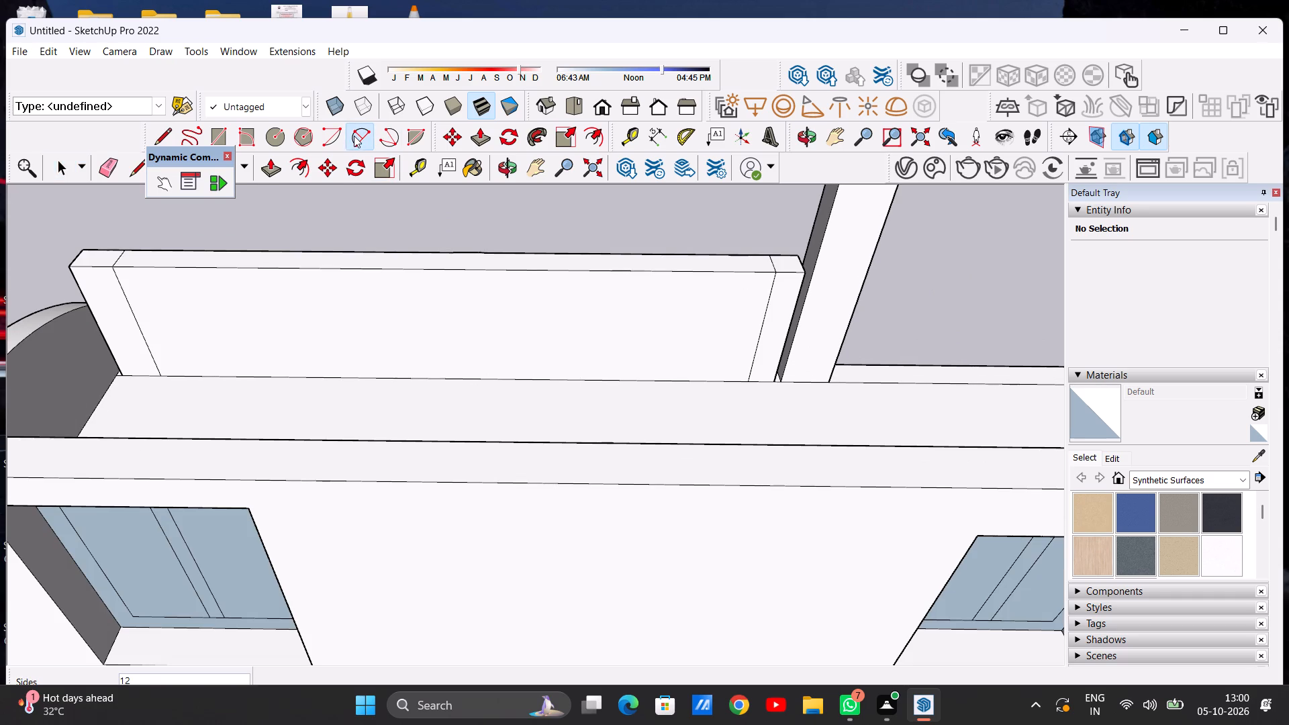
{"action": "left_click", "coordinate": [163, 380]}
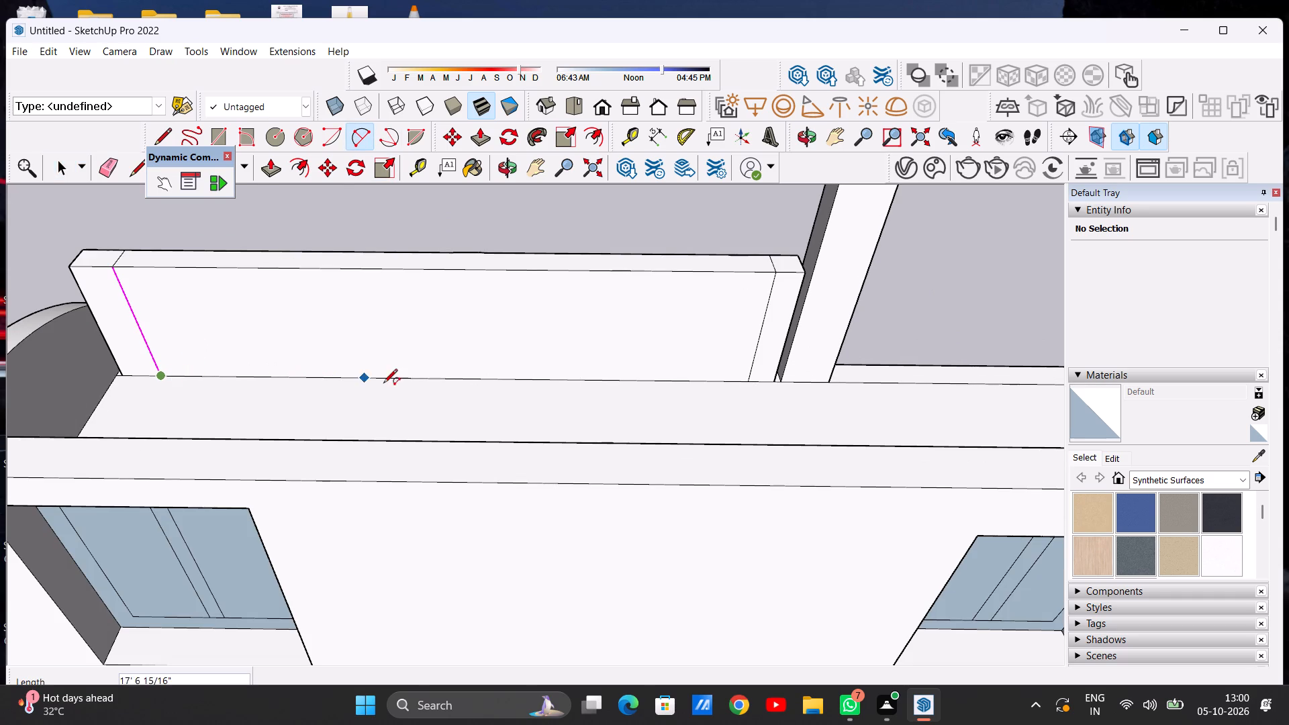
{"action": "left_click", "coordinate": [746, 385]}
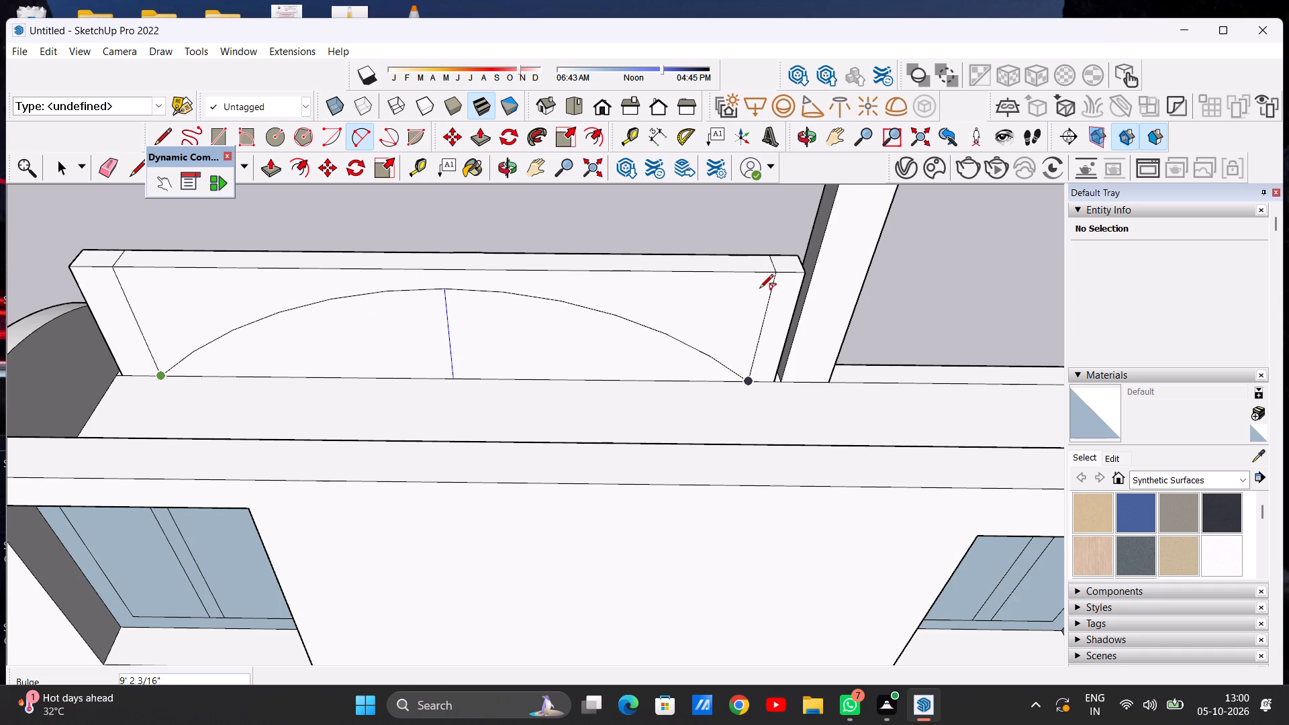
{"action": "left_click", "coordinate": [759, 289]}
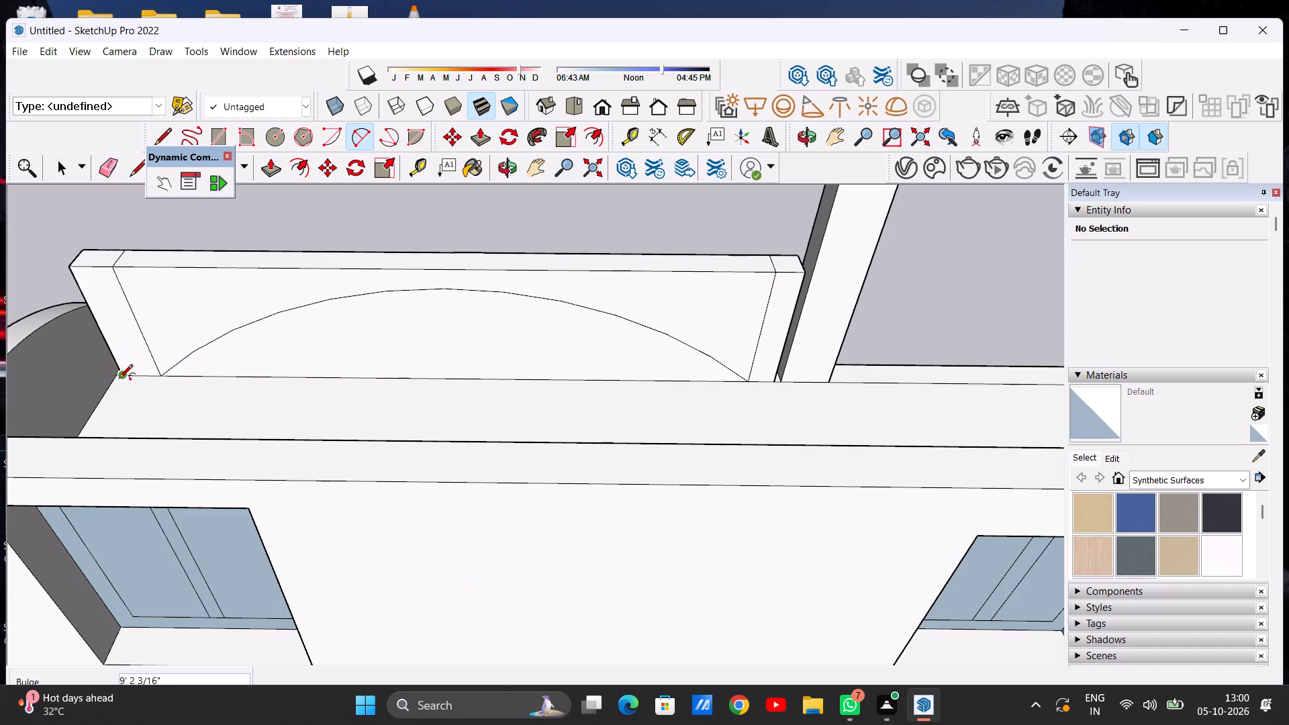
Draw an outer two-point arc between the inner face's two bottom corners, with a 10' 11" bulge reaching the wall's top edge.
{"action": "left_click", "coordinate": [120, 375]}
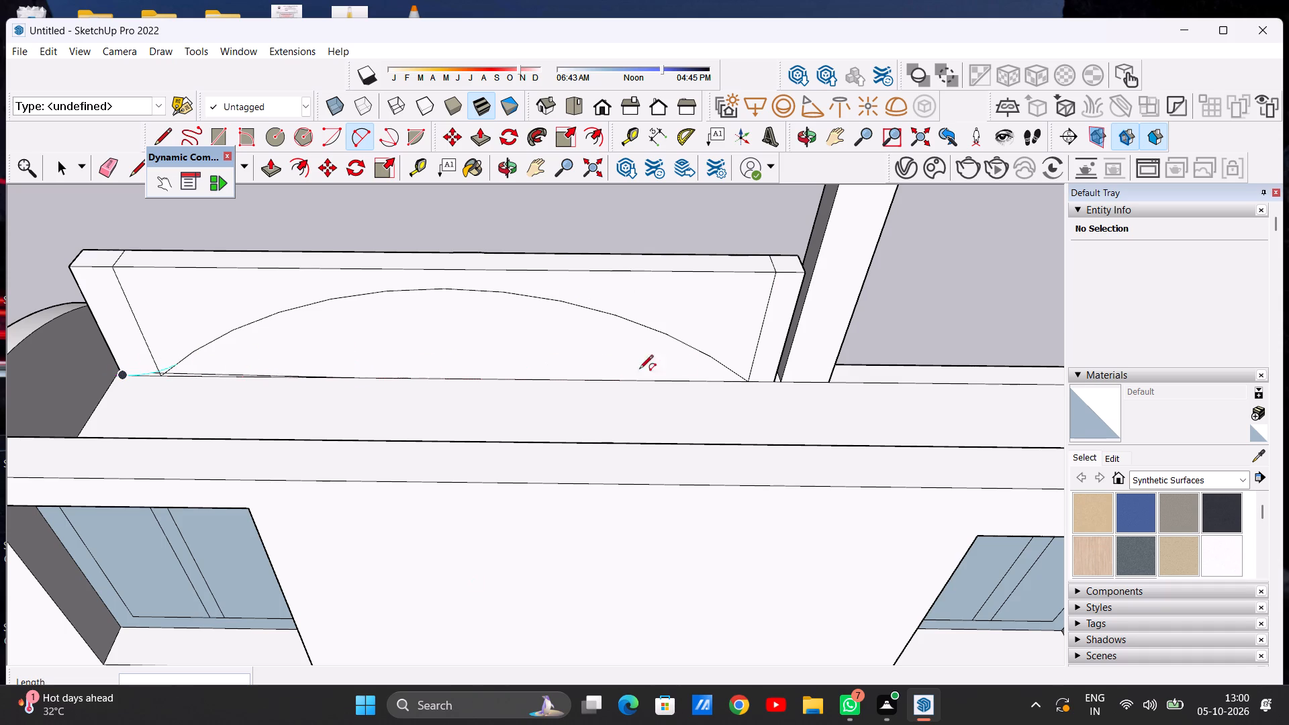
{"action": "left_click", "coordinate": [773, 386]}
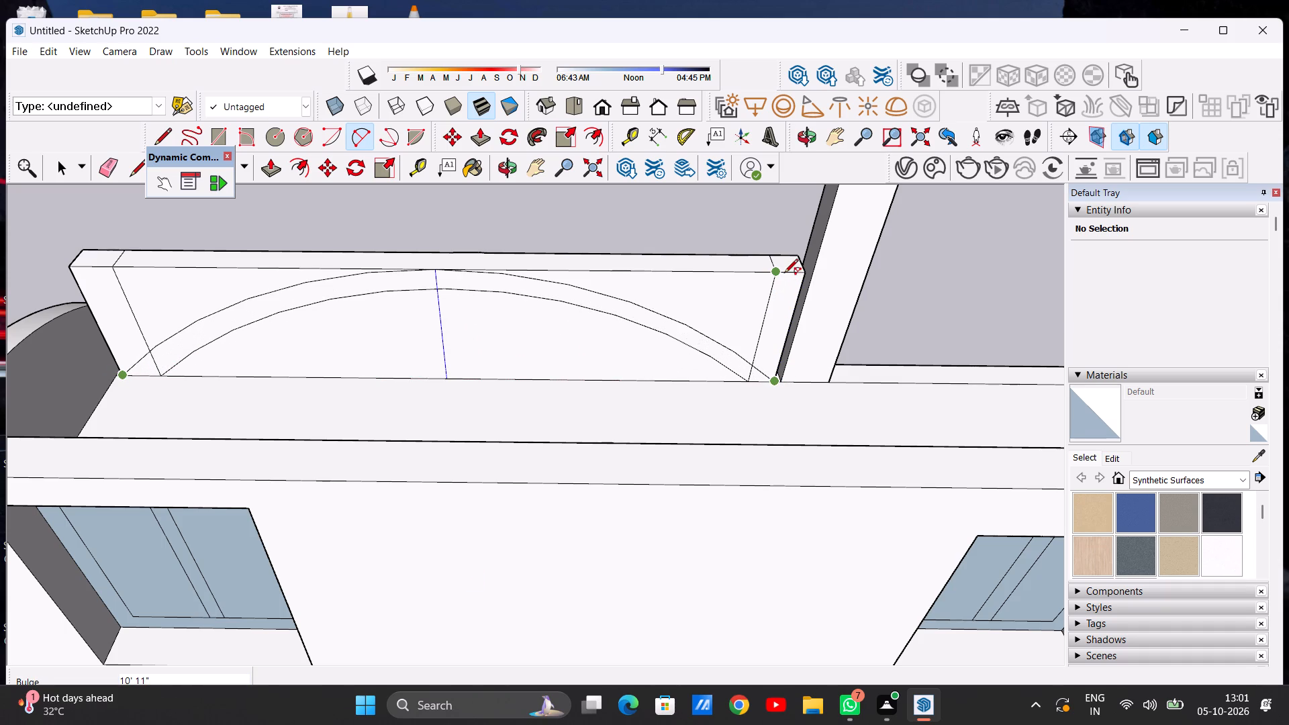
{"action": "left_click", "coordinate": [784, 274]}
{"action": "key", "text": "space"}
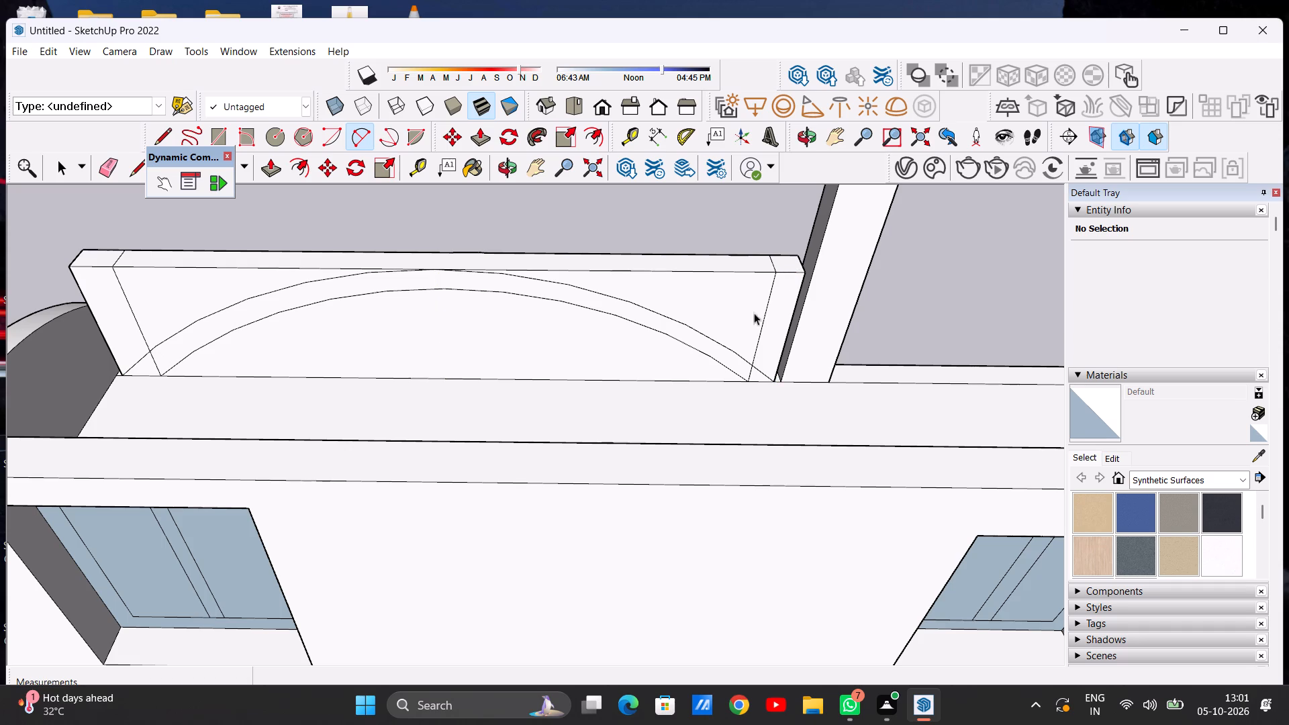
Erase the vertical guide line above the arcs near the pillar on the front wall's outer face.
{"action": "scroll", "coordinate": [541, 388], "scroll_direction": "down", "scroll_amount": 7}
{"action": "middle_click_drag", "start_coordinate": [549, 330], "coordinate": [91, 453]}
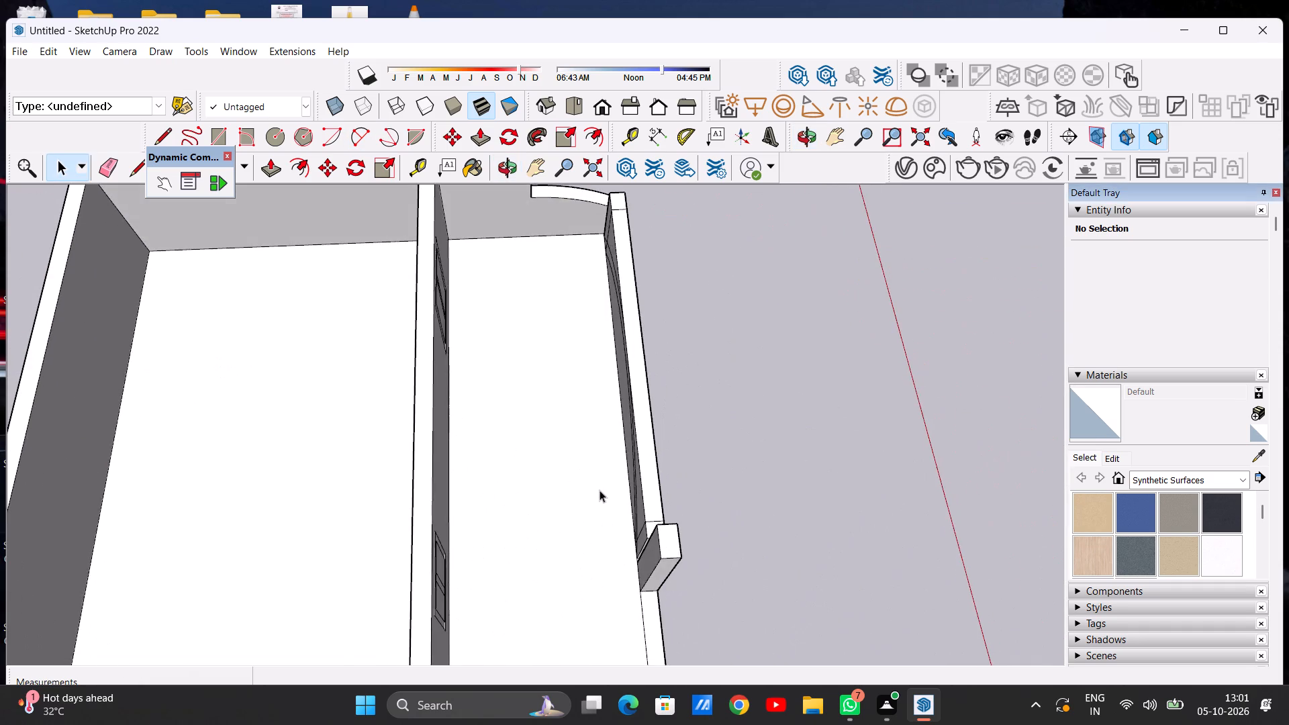
{"action": "middle_click_drag", "start_coordinate": [593, 484], "coordinate": [702, 350]}
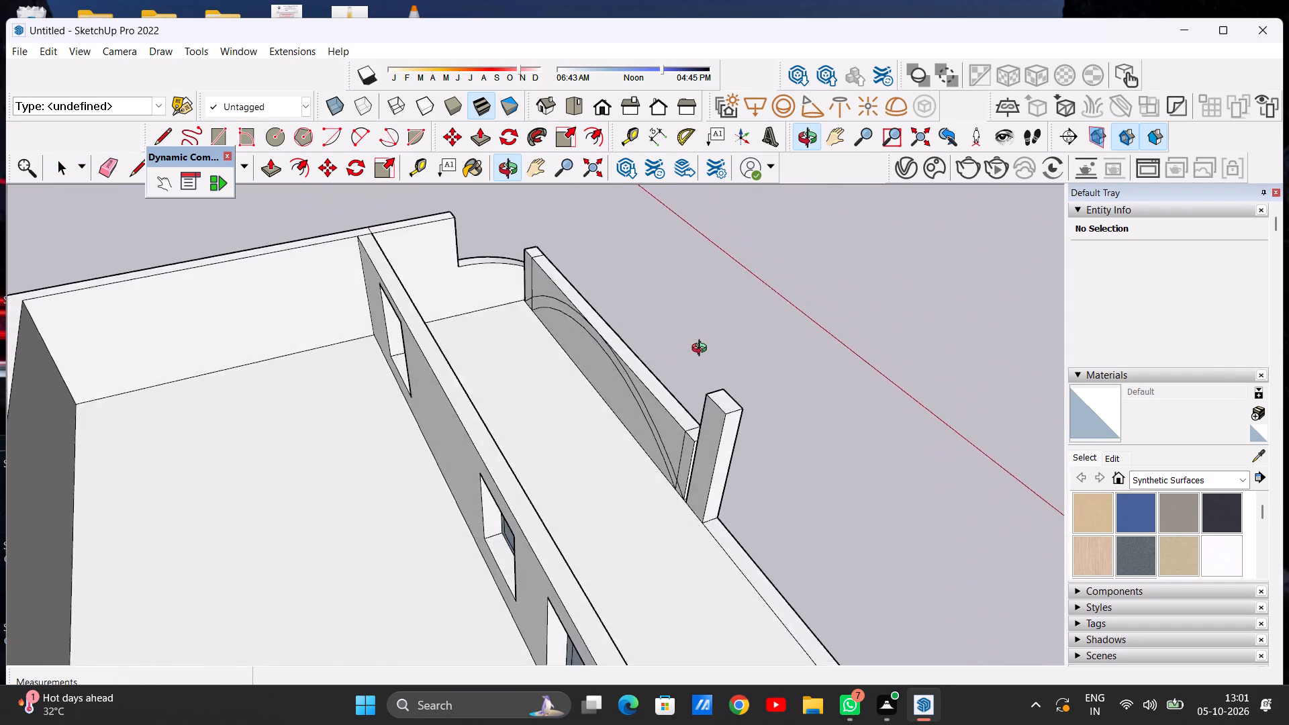
{"action": "middle_click_drag", "start_coordinate": [702, 350], "coordinate": [324, 332]}
{"action": "scroll", "coordinate": [702, 444], "scroll_direction": "up", "scroll_amount": 5}
{"action": "middle_click_drag", "start_coordinate": [659, 493], "coordinate": [553, 418]}
{"action": "scroll", "coordinate": [563, 383], "scroll_direction": "up", "scroll_amount": 8}
{"action": "scroll", "coordinate": [805, 432], "scroll_direction": "down", "scroll_amount": 14}
{"action": "scroll", "coordinate": [867, 470], "scroll_direction": "up", "scroll_amount": 5}
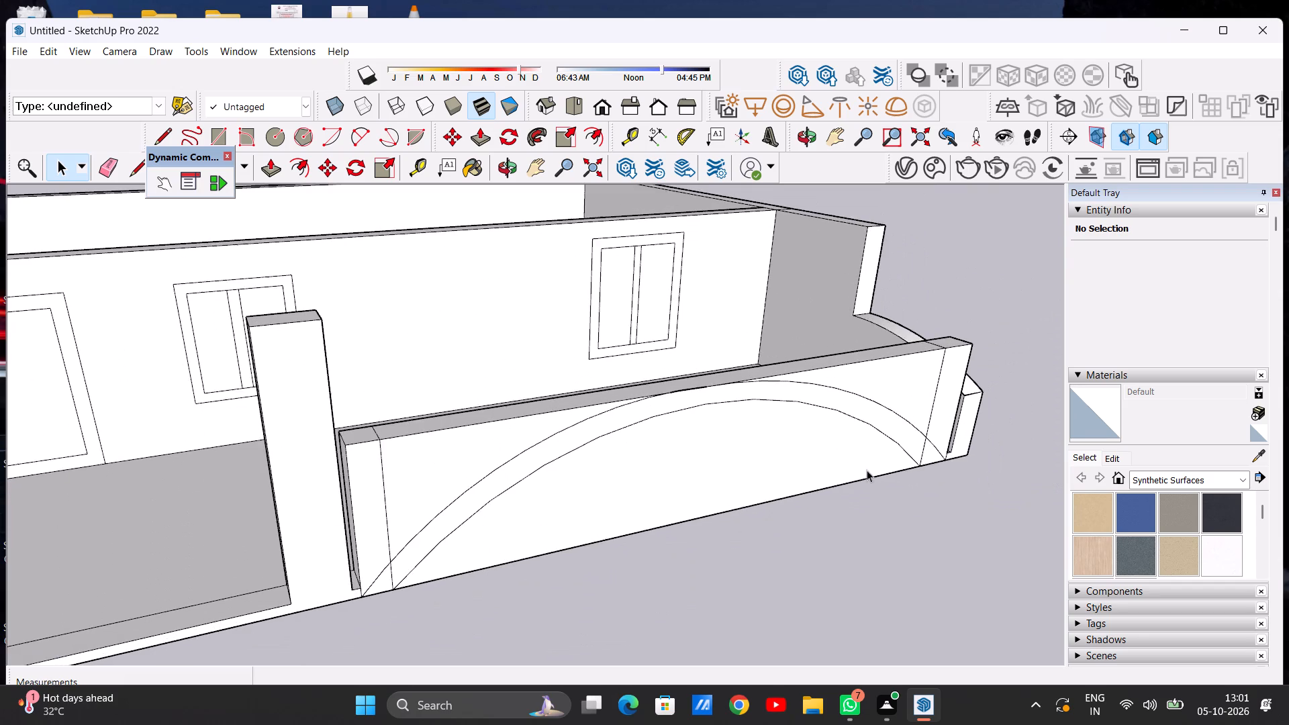
{"action": "middle_click_drag", "start_coordinate": [839, 528], "coordinate": [872, 559]}
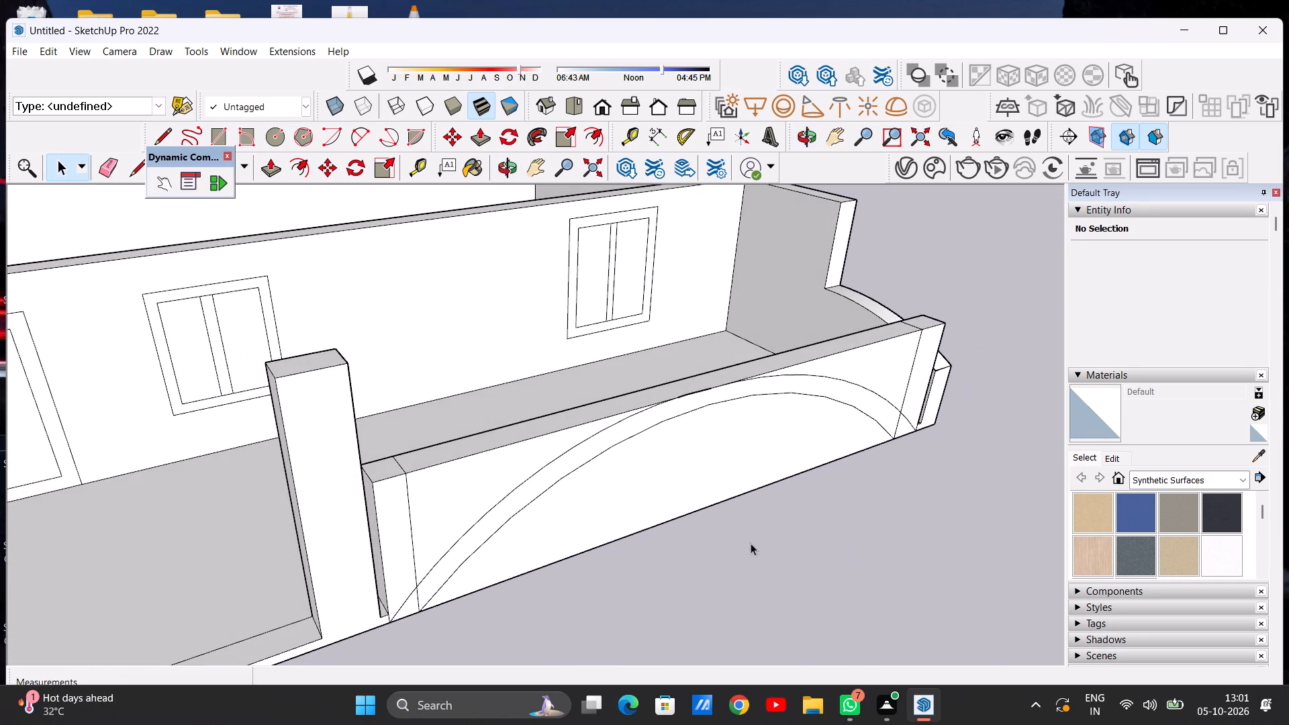
{"action": "scroll", "coordinate": [416, 448], "scroll_direction": "down", "scroll_amount": 5}
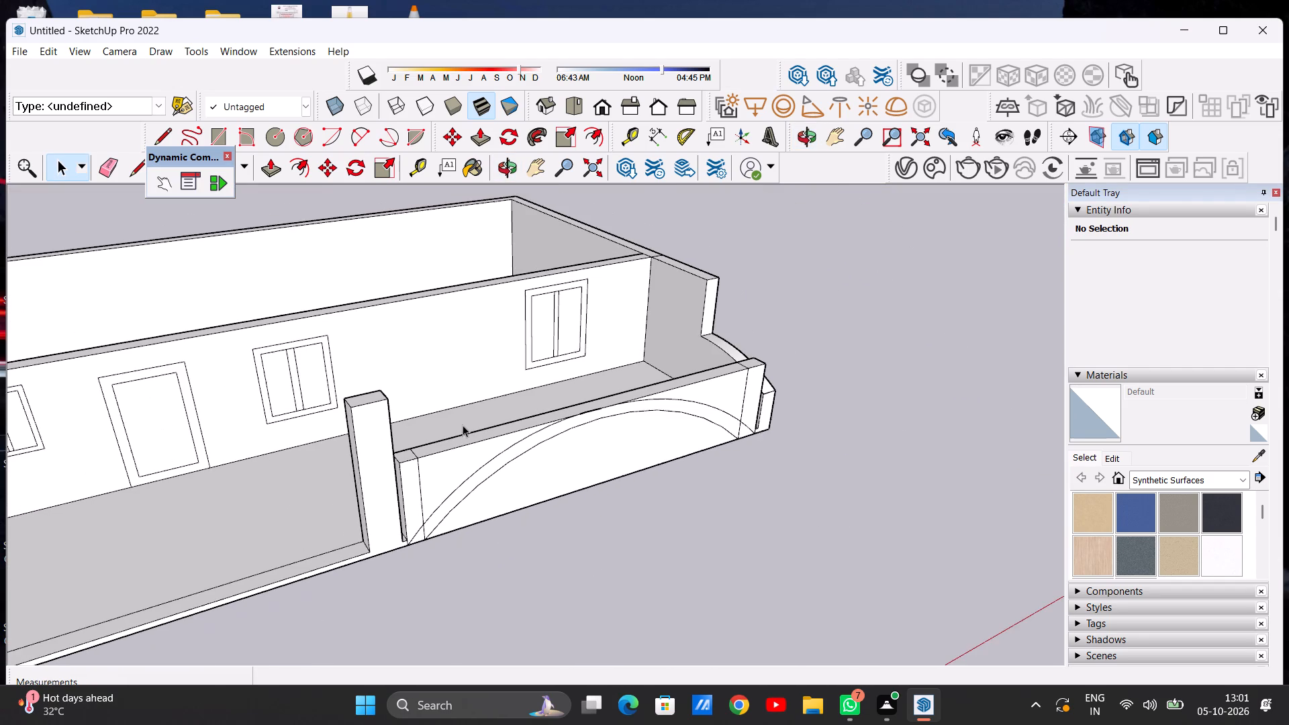
{"action": "scroll", "coordinate": [463, 425], "scroll_direction": "down", "scroll_amount": 1}
{"action": "scroll", "coordinate": [404, 458], "scroll_direction": "up", "scroll_amount": 6}
{"action": "middle_click_drag", "start_coordinate": [410, 485], "coordinate": [305, 414]}
{"action": "scroll", "coordinate": [385, 414], "scroll_direction": "up", "scroll_amount": 5}
{"action": "key", "text": "e"}
{"action": "scroll", "coordinate": [369, 416], "scroll_direction": "up", "scroll_amount": 3}
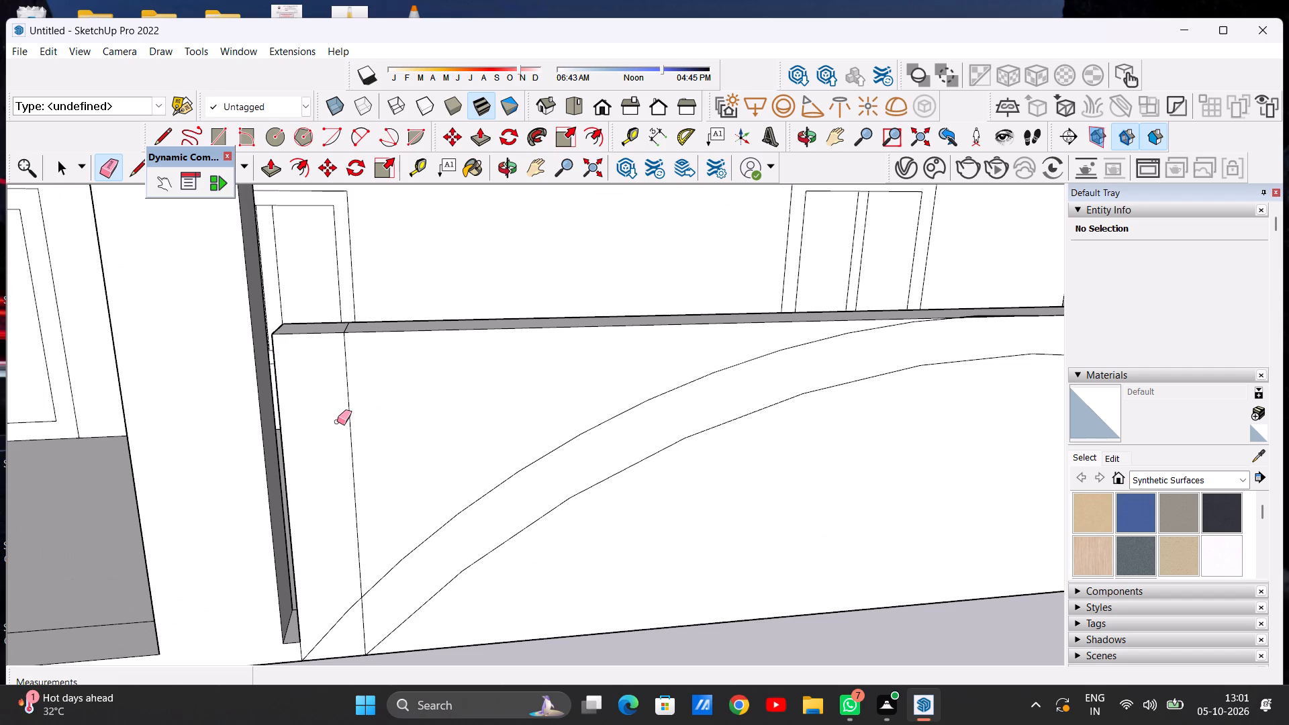
{"action": "left_click_drag", "start_coordinate": [337, 422], "coordinate": [362, 416]}
Erase the outer face's vertical guide line near the arched side wall and the leftover segment between the arcs near the pillar.
{"action": "scroll", "coordinate": [348, 475], "scroll_direction": "down", "scroll_amount": 13}
{"action": "scroll", "coordinate": [835, 477], "scroll_direction": "up", "scroll_amount": 8}
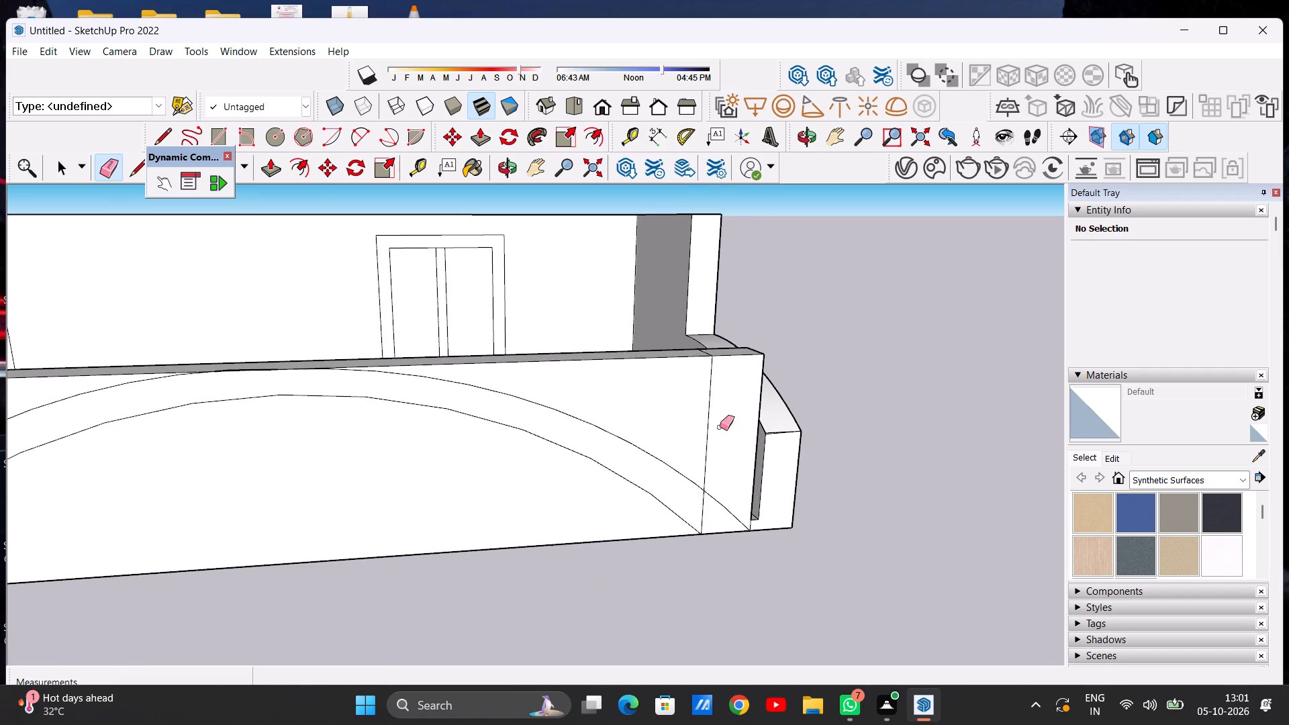
{"action": "left_click_drag", "start_coordinate": [687, 420], "coordinate": [693, 424]}
{"action": "scroll", "coordinate": [713, 465], "scroll_direction": "down", "scroll_amount": 6}
{"action": "scroll", "coordinate": [707, 510], "scroll_direction": "up", "scroll_amount": 8}
{"action": "left_click_drag", "start_coordinate": [675, 475], "coordinate": [697, 491]}
{"action": "scroll", "coordinate": [732, 497], "scroll_direction": "down", "scroll_amount": 13}
{"action": "scroll", "coordinate": [353, 495], "scroll_direction": "up", "scroll_amount": 12}
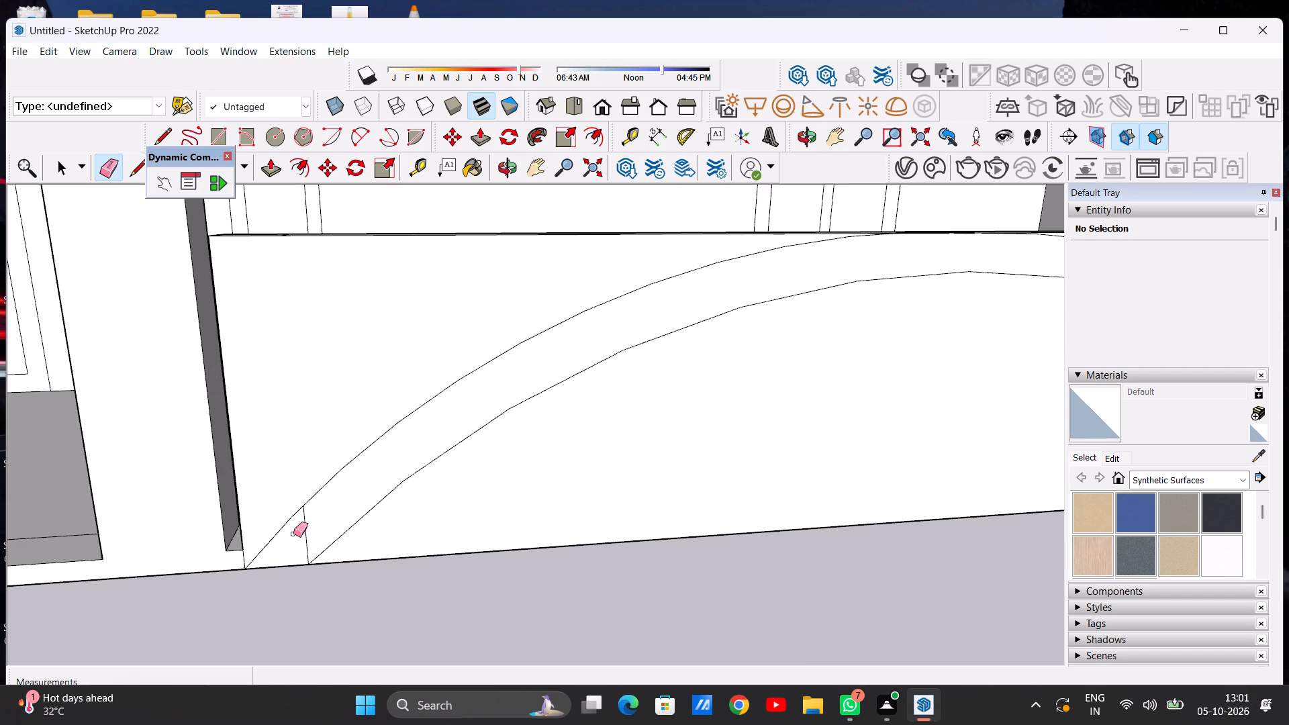
{"action": "left_click_drag", "start_coordinate": [293, 535], "coordinate": [330, 530]}
Examine the whole building and its front wall from the front and from above.
{"action": "scroll", "coordinate": [563, 526], "scroll_direction": "down", "scroll_amount": 16}
{"action": "middle_click_drag", "start_coordinate": [538, 514], "coordinate": [502, 616]}
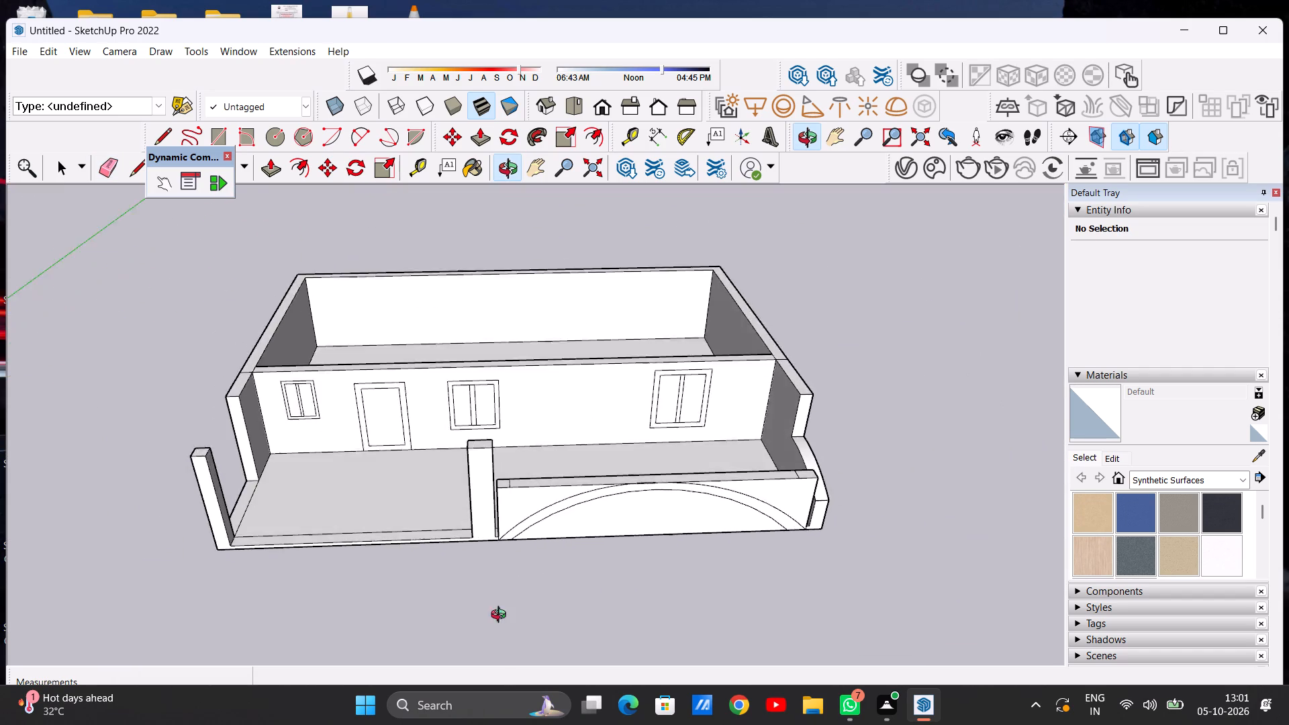
{"action": "middle_click_drag", "start_coordinate": [502, 616], "coordinate": [497, 670]}
{"action": "scroll", "coordinate": [525, 618], "scroll_direction": "up", "scroll_amount": 5}
{"action": "scroll", "coordinate": [540, 603], "scroll_direction": "down", "scroll_amount": 8}
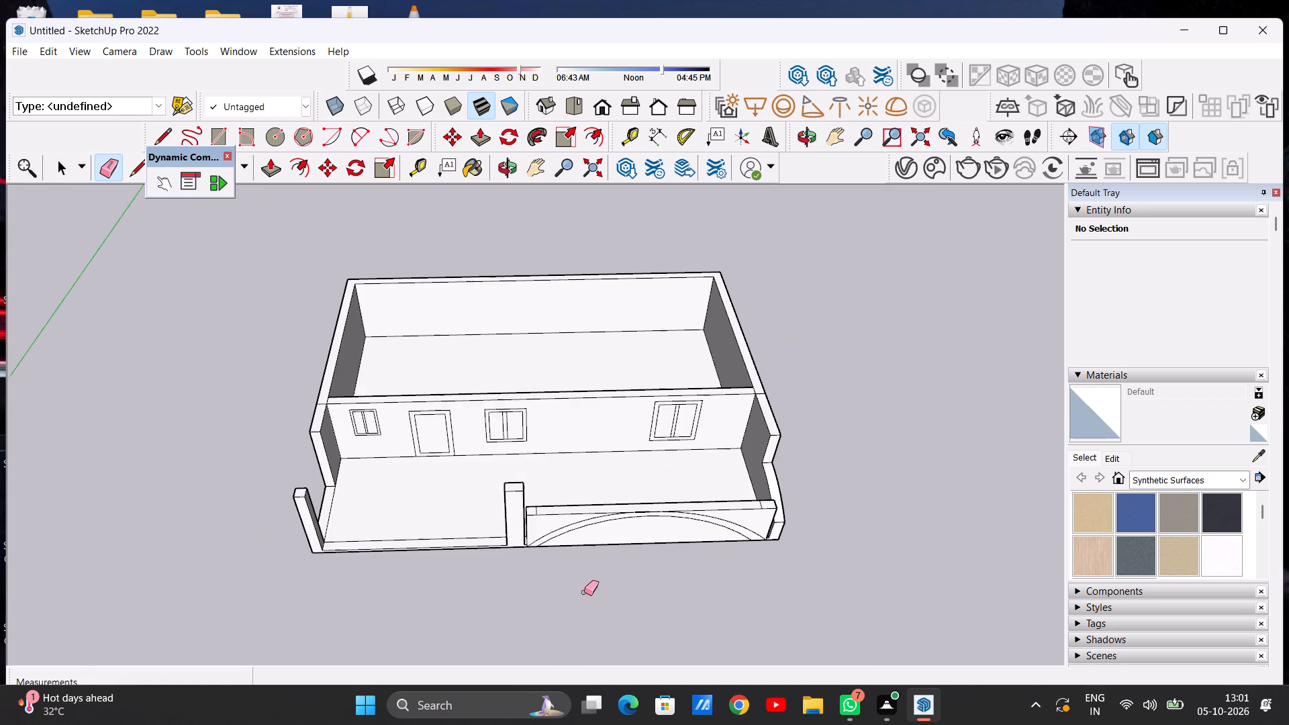
{"action": "middle_click_drag", "start_coordinate": [554, 528], "coordinate": [591, 658]}
{"action": "scroll", "coordinate": [591, 658], "scroll_direction": "up", "scroll_amount": 1}
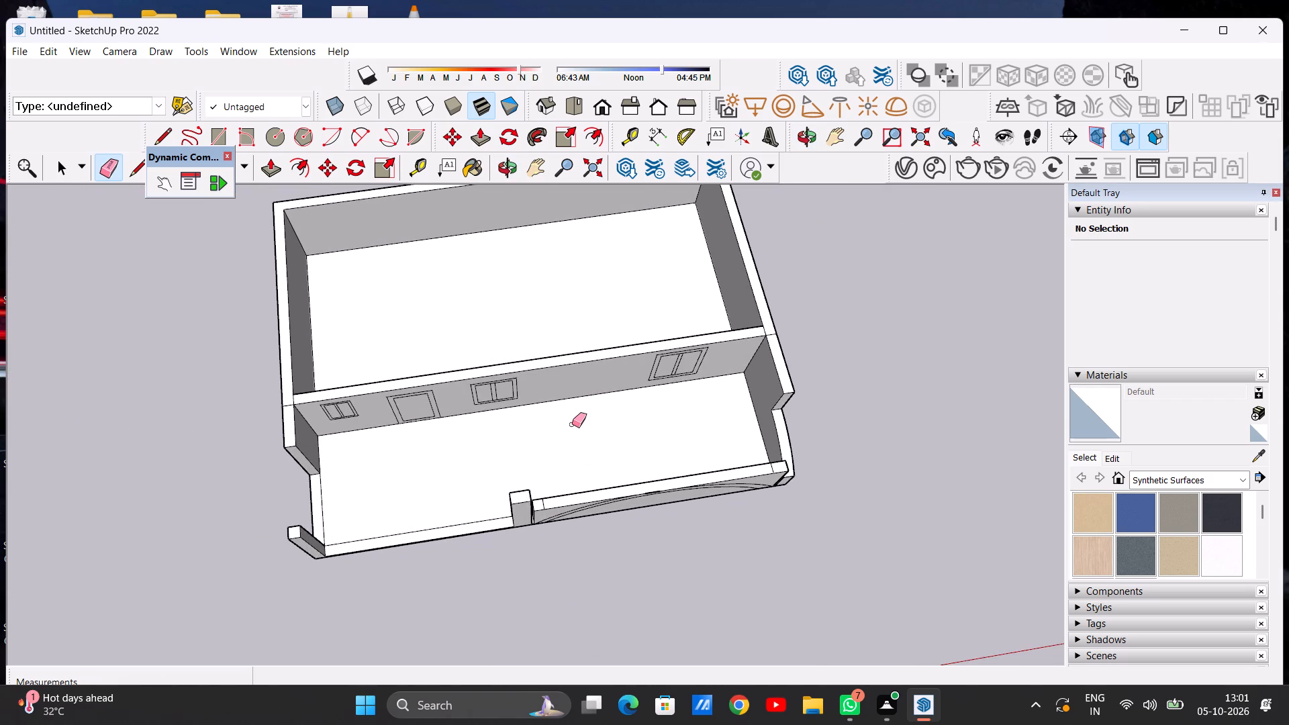
{"action": "scroll", "coordinate": [572, 424], "scroll_direction": "down", "scroll_amount": 3}
{"action": "middle_click_drag", "start_coordinate": [572, 467], "coordinate": [555, 386]}
{"action": "scroll", "coordinate": [571, 403], "scroll_direction": "up", "scroll_amount": 8}
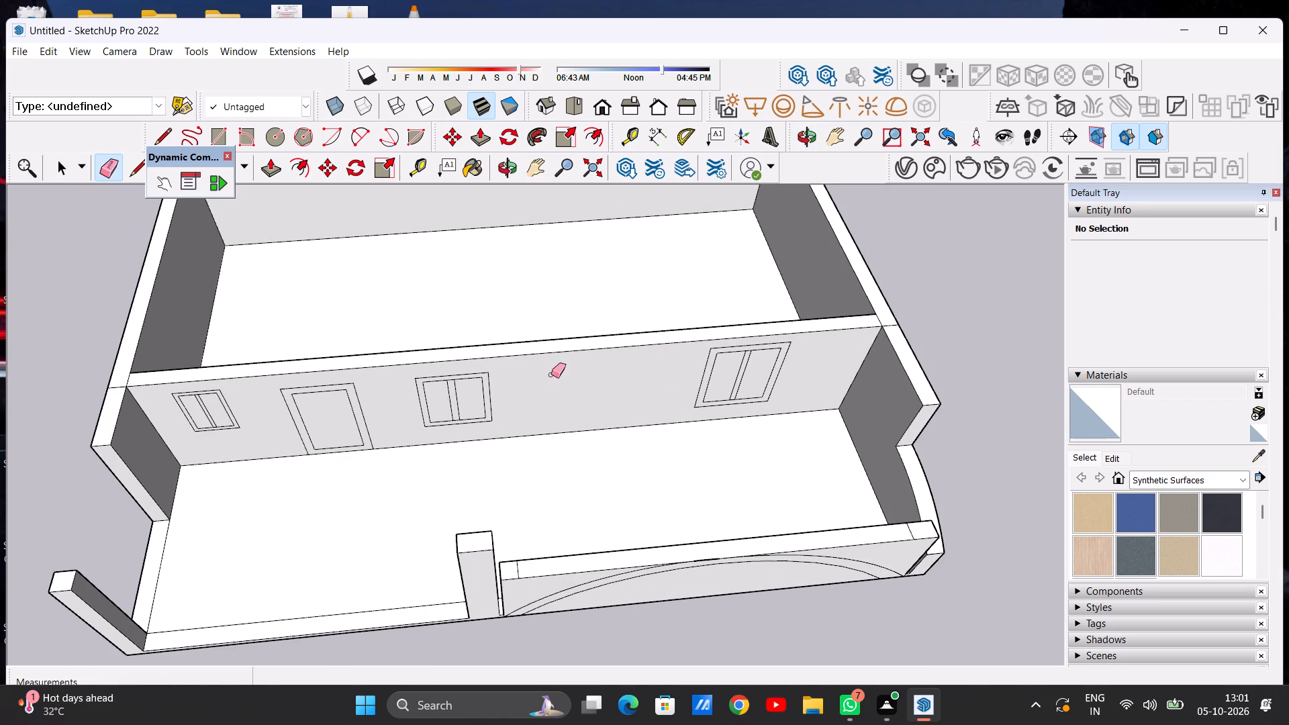
Erase the leftover guide line segment between the two arcs near the pillar on the front wall's inner face.
{"action": "scroll", "coordinate": [612, 495], "scroll_direction": "down", "scroll_amount": 7}
{"action": "scroll", "coordinate": [546, 520], "scroll_direction": "up", "scroll_amount": 7}
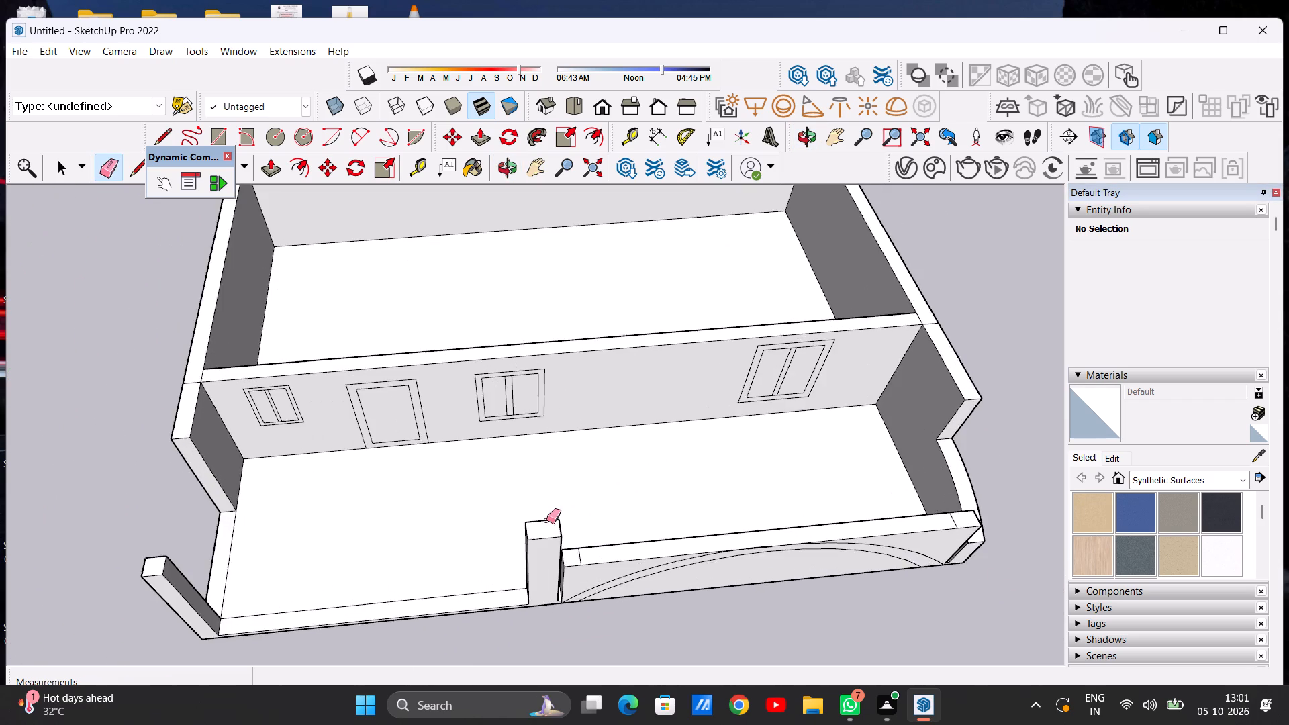
{"action": "middle_click_drag", "start_coordinate": [499, 536], "coordinate": [869, 502]}
{"action": "middle_click_drag", "start_coordinate": [641, 514], "coordinate": [760, 465]}
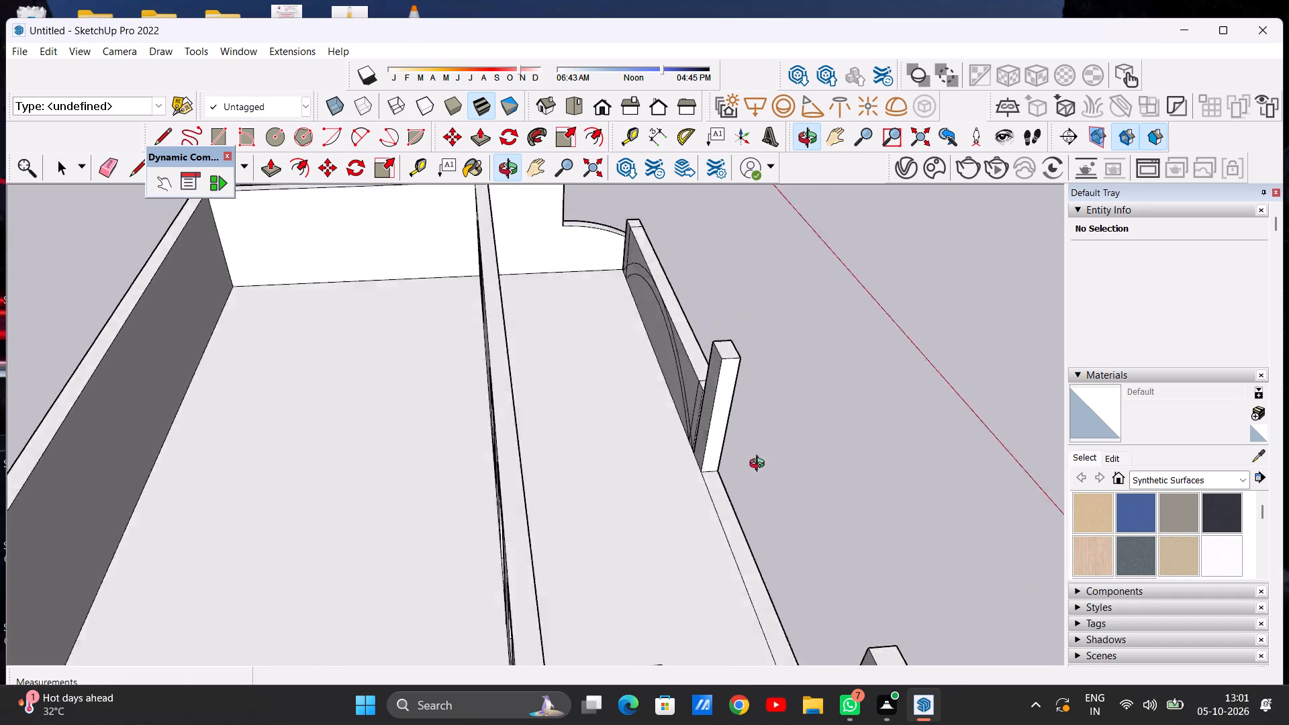
{"action": "middle_click_drag", "start_coordinate": [760, 465], "coordinate": [826, 456]}
{"action": "scroll", "coordinate": [735, 418], "scroll_direction": "up", "scroll_amount": 15}
{"action": "scroll", "coordinate": [481, 362], "scroll_direction": "down", "scroll_amount": 2}
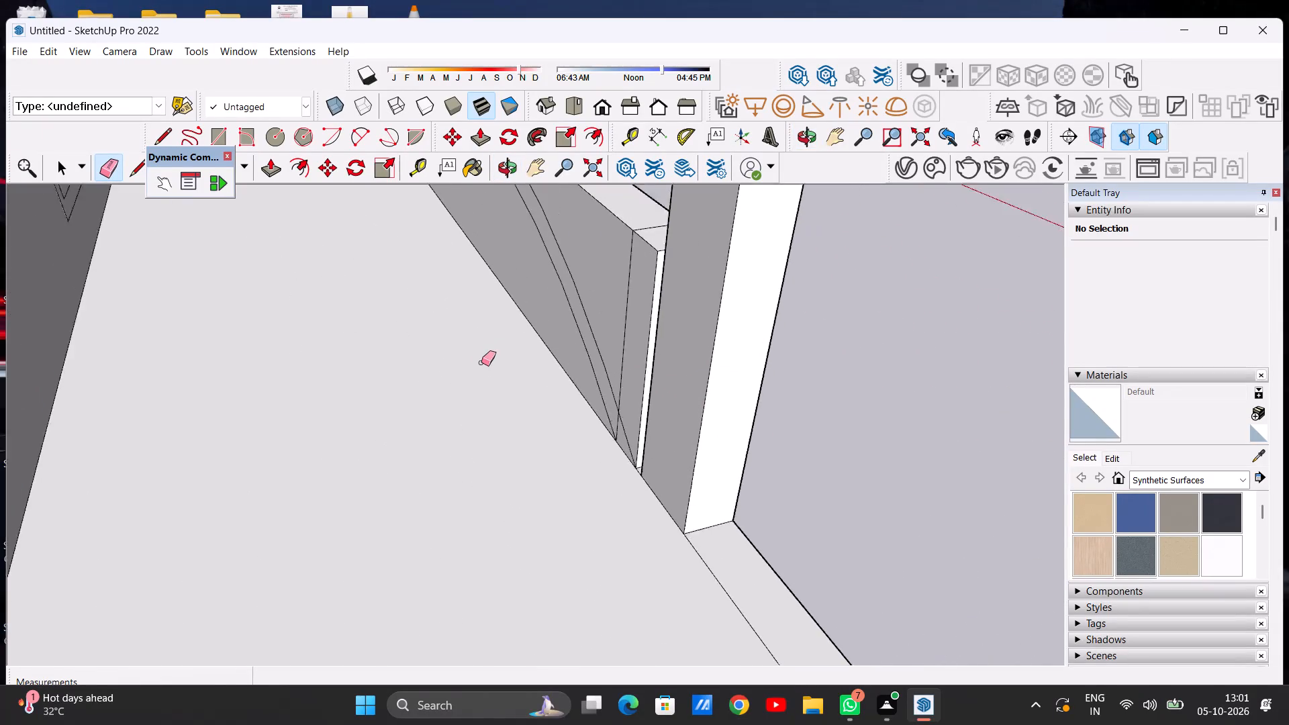
{"action": "scroll", "coordinate": [481, 362], "scroll_direction": "down", "scroll_amount": 11}
{"action": "middle_click_drag", "start_coordinate": [469, 357], "coordinate": [565, 301]}
{"action": "scroll", "coordinate": [538, 314], "scroll_direction": "up", "scroll_amount": 8}
{"action": "scroll", "coordinate": [510, 360], "scroll_direction": "up", "scroll_amount": 5}
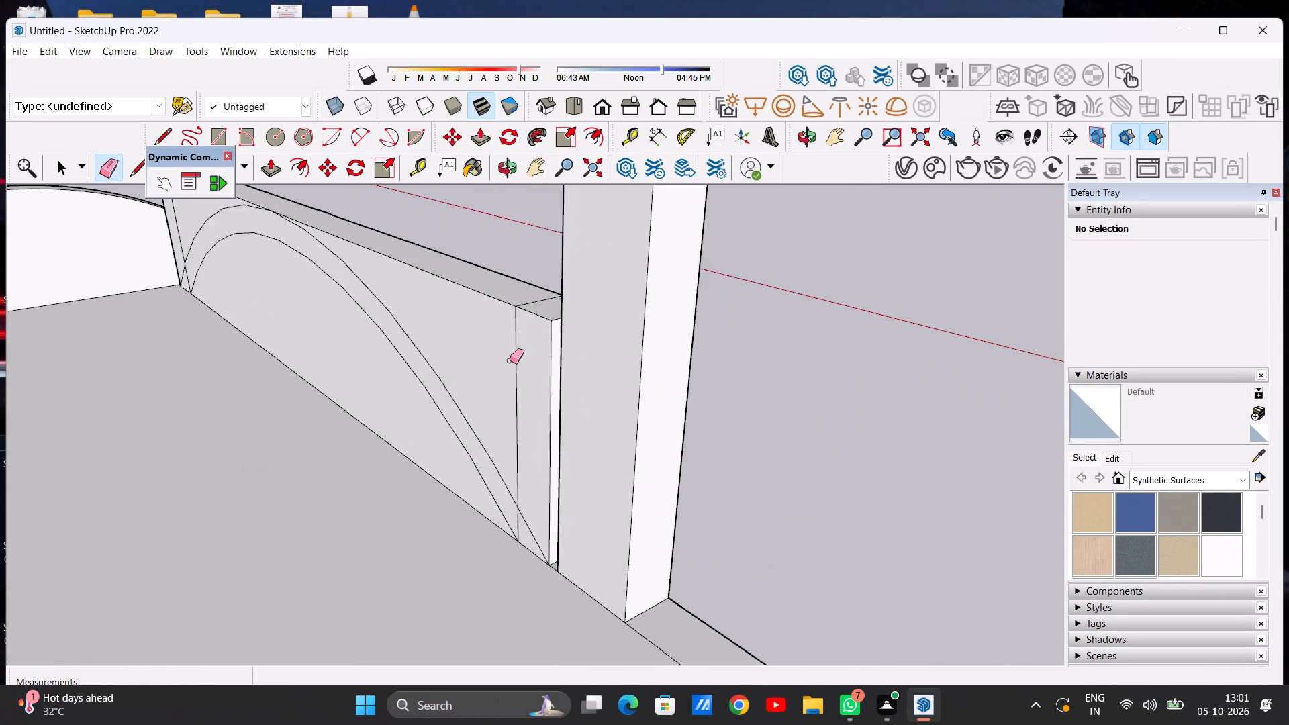
{"action": "scroll", "coordinate": [510, 360], "scroll_direction": "up", "scroll_amount": 2}
{"action": "scroll", "coordinate": [448, 398], "scroll_direction": "down", "scroll_amount": 13}
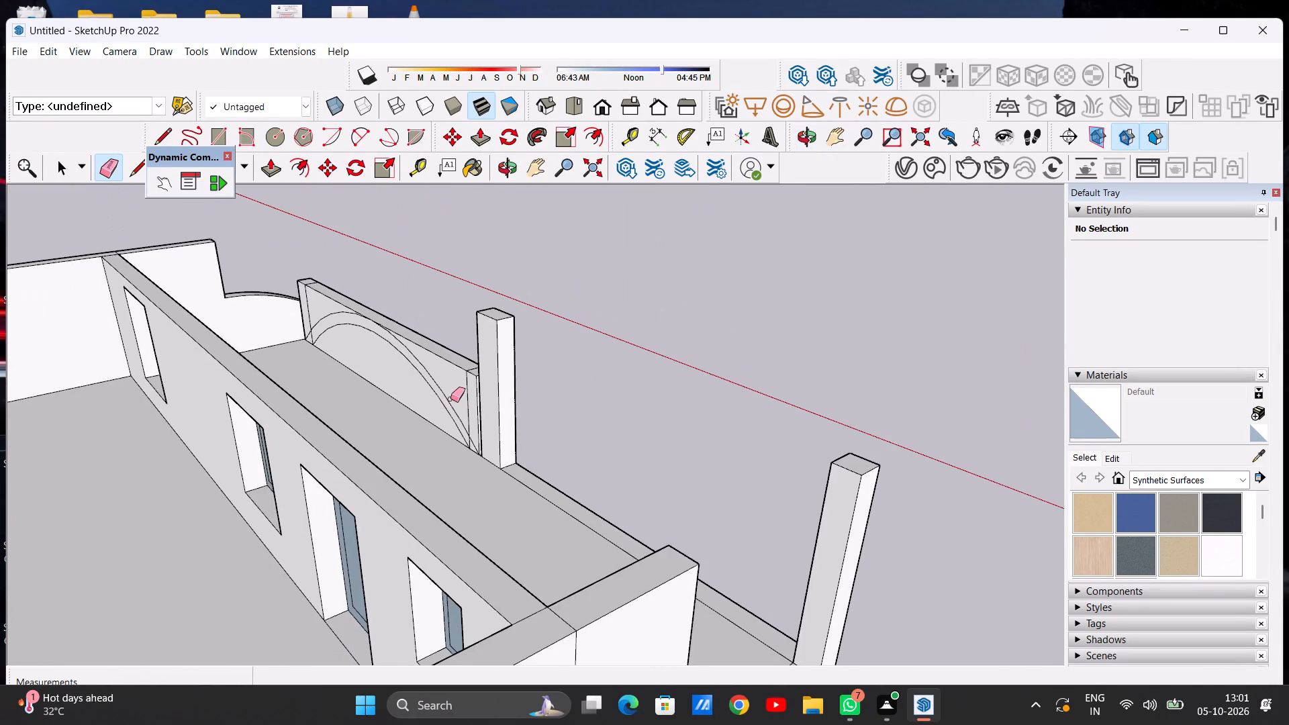
{"action": "scroll", "coordinate": [466, 424], "scroll_direction": "up", "scroll_amount": 9}
{"action": "scroll", "coordinate": [465, 407], "scroll_direction": "down", "scroll_amount": 5}
{"action": "middle_click_drag", "start_coordinate": [559, 448], "coordinate": [343, 444]}
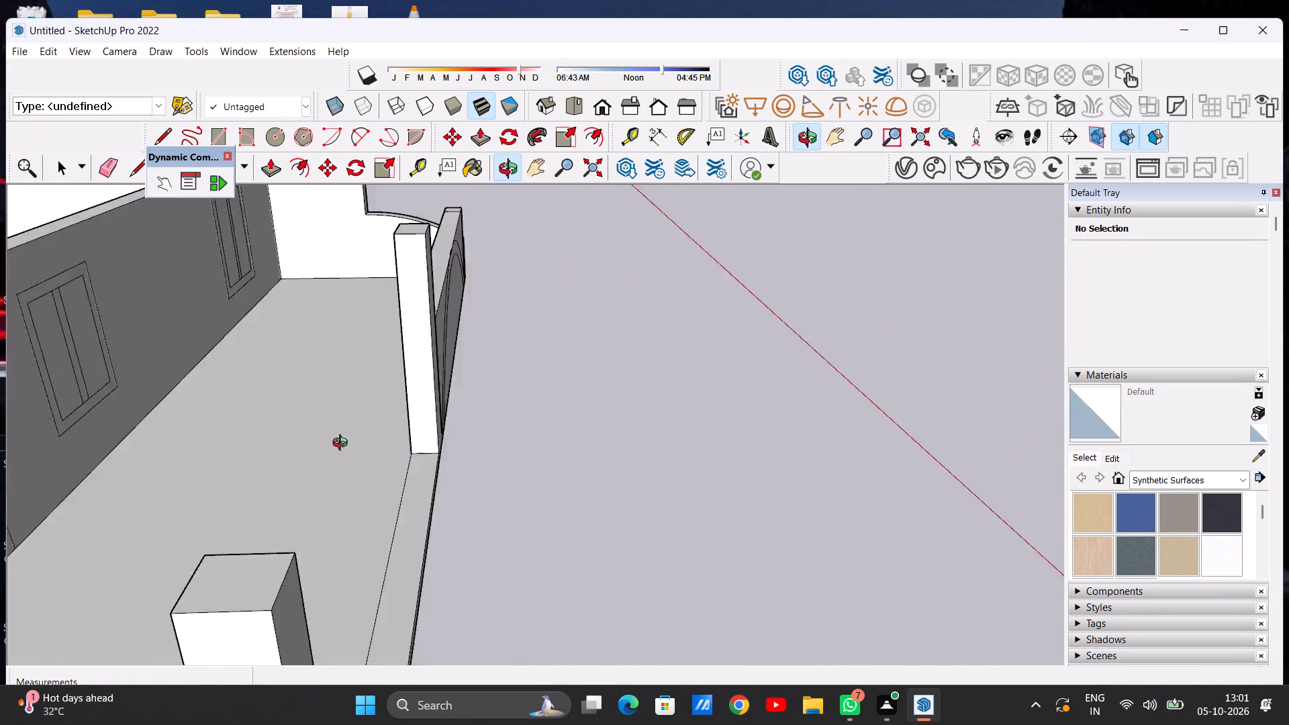
{"action": "middle_click_drag", "start_coordinate": [343, 444], "coordinate": [608, 435]}
{"action": "middle_click_drag", "start_coordinate": [591, 458], "coordinate": [557, 597]}
{"action": "scroll", "coordinate": [583, 316], "scroll_direction": "down", "scroll_amount": 5}
{"action": "scroll", "coordinate": [565, 183], "scroll_direction": "up", "scroll_amount": 11}
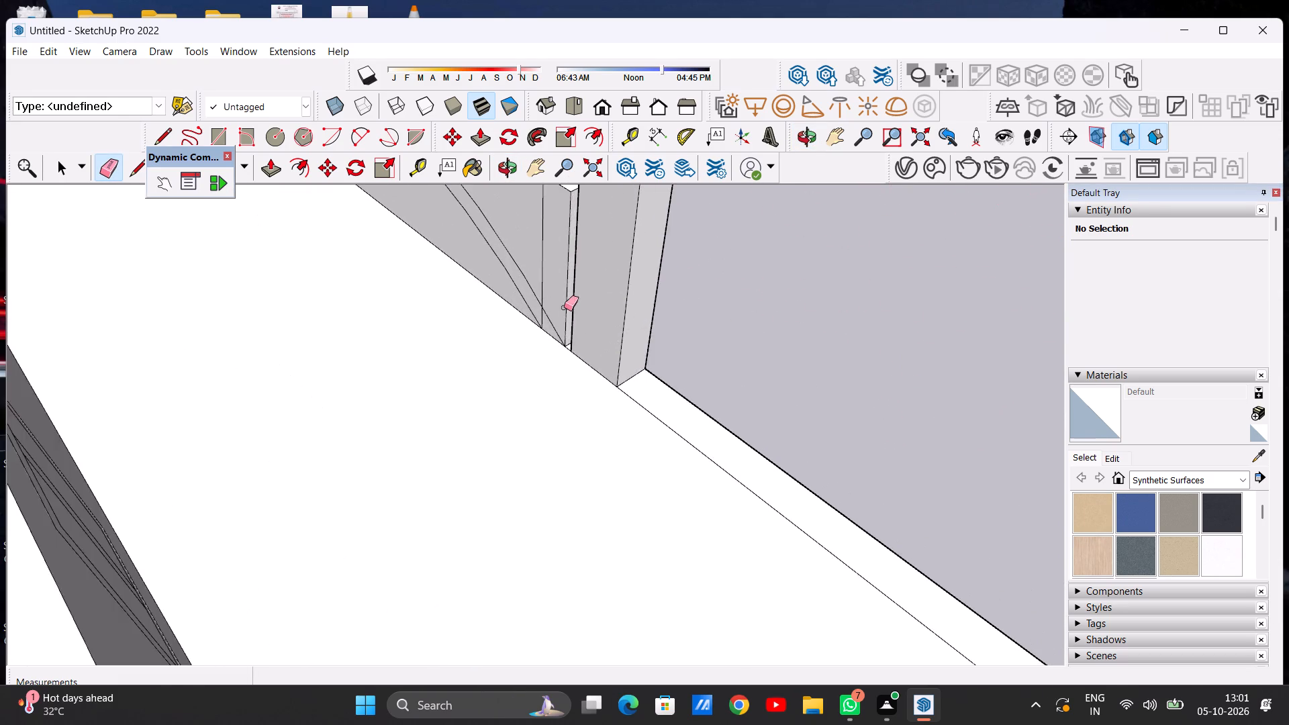
{"action": "scroll", "coordinate": [564, 307], "scroll_direction": "up", "scroll_amount": 5}
{"action": "scroll", "coordinate": [548, 389], "scroll_direction": "down", "scroll_amount": 11}
{"action": "scroll", "coordinate": [538, 357], "scroll_direction": "up", "scroll_amount": 12}
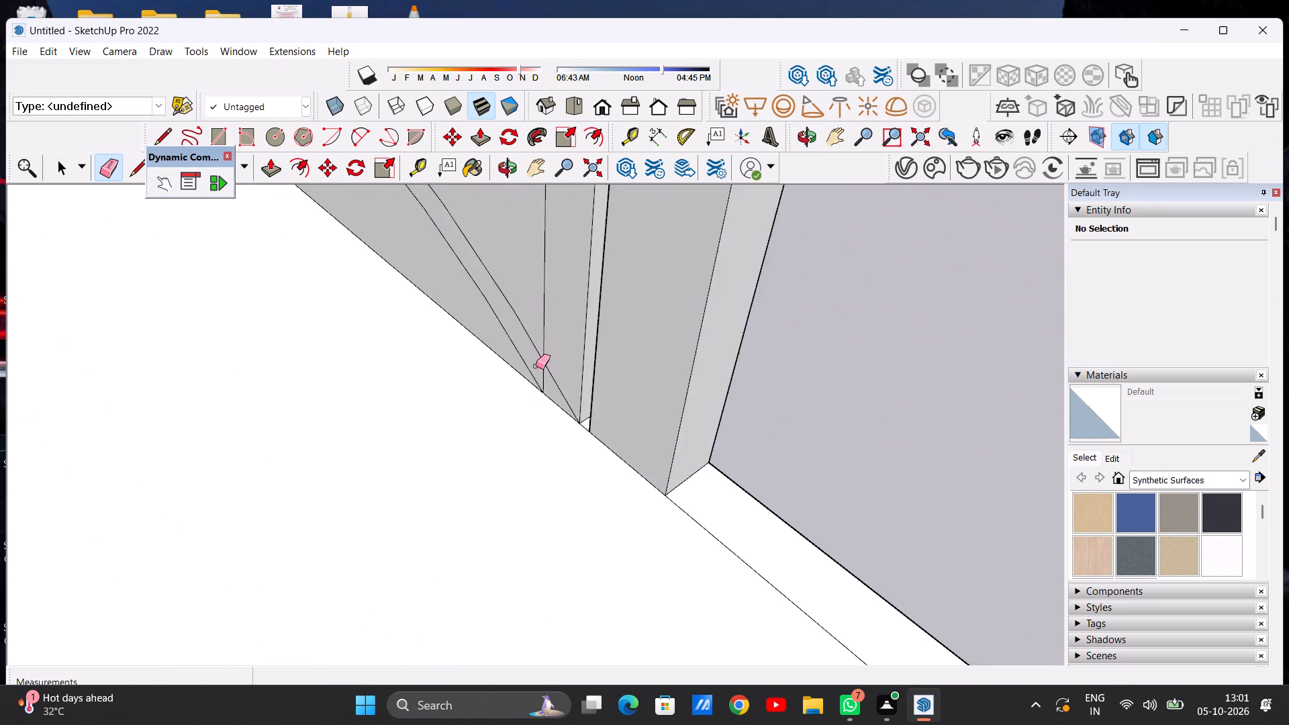
{"action": "scroll", "coordinate": [536, 366], "scroll_direction": "up", "scroll_amount": 6}
{"action": "left_click_drag", "start_coordinate": [555, 390], "coordinate": [572, 409]}
{"action": "scroll", "coordinate": [584, 403], "scroll_direction": "down", "scroll_amount": 20}
{"action": "scroll", "coordinate": [584, 403], "scroll_direction": "down", "scroll_amount": 3}
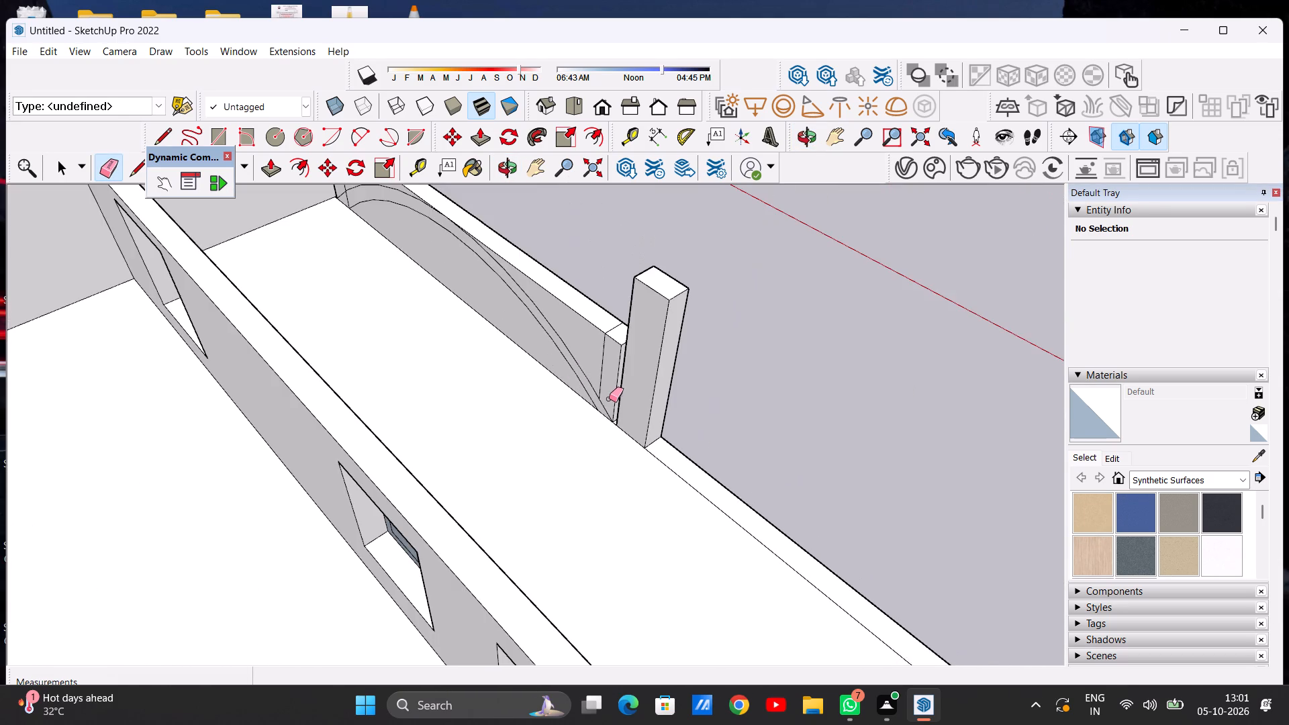
Erase the guide line segment between the two arcs near the arched side wall on the front wall's inner face.
{"action": "middle_click_drag", "start_coordinate": [393, 224], "coordinate": [485, 218]}
{"action": "scroll", "coordinate": [400, 225], "scroll_direction": "up", "scroll_amount": 1}
{"action": "scroll", "coordinate": [300, 240], "scroll_direction": "up", "scroll_amount": 16}
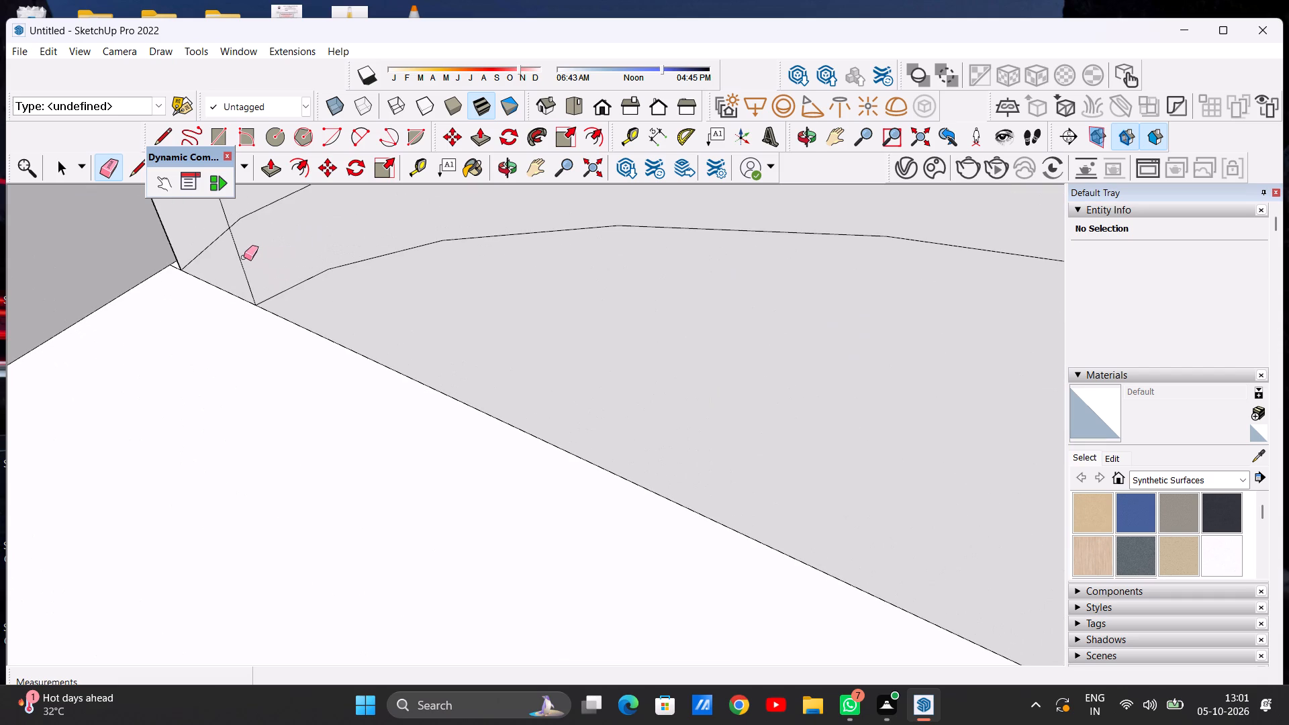
{"action": "left_click_drag", "start_coordinate": [234, 258], "coordinate": [244, 252]}
Erase the short line across the front wall's top face near the arched side wall.
{"action": "scroll", "coordinate": [293, 324], "scroll_direction": "down", "scroll_amount": 20}
{"action": "scroll", "coordinate": [293, 324], "scroll_direction": "down", "scroll_amount": 5}
{"action": "middle_click_drag", "start_coordinate": [513, 369], "coordinate": [468, 367]}
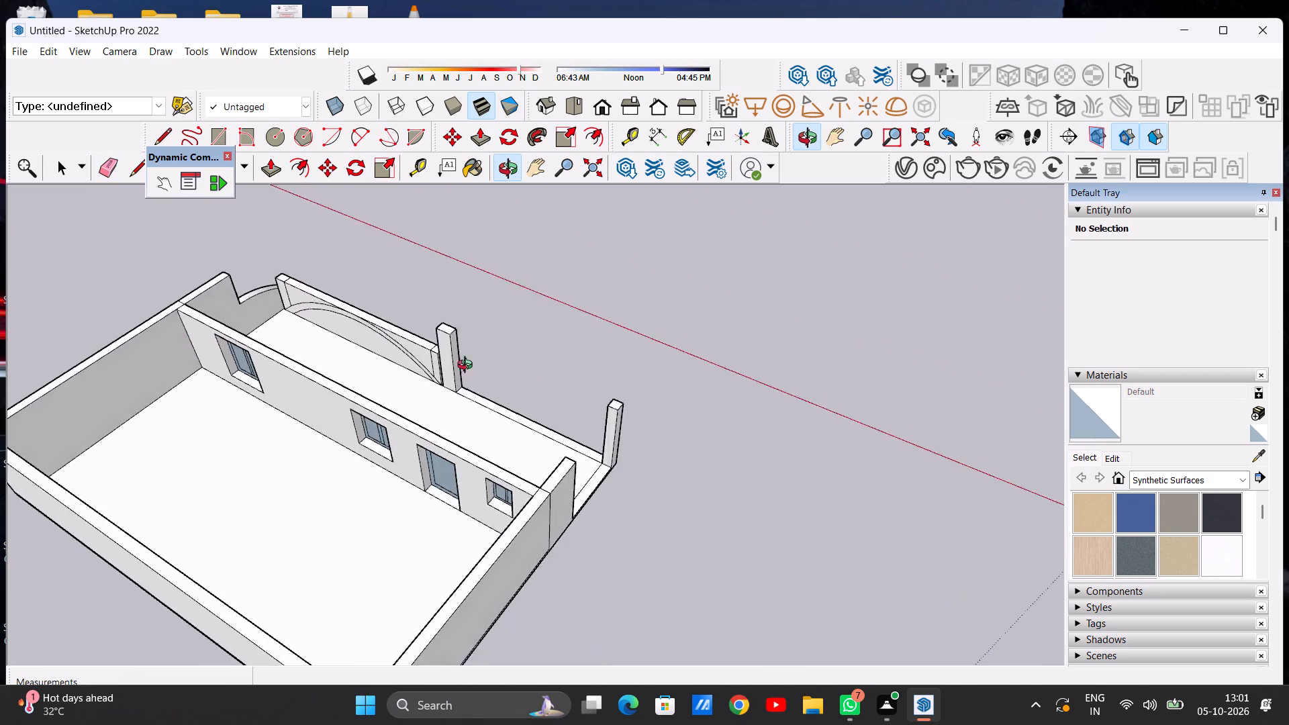
{"action": "middle_click_drag", "start_coordinate": [468, 367], "coordinate": [99, 295]}
{"action": "middle_click_drag", "start_coordinate": [660, 350], "coordinate": [277, 278]}
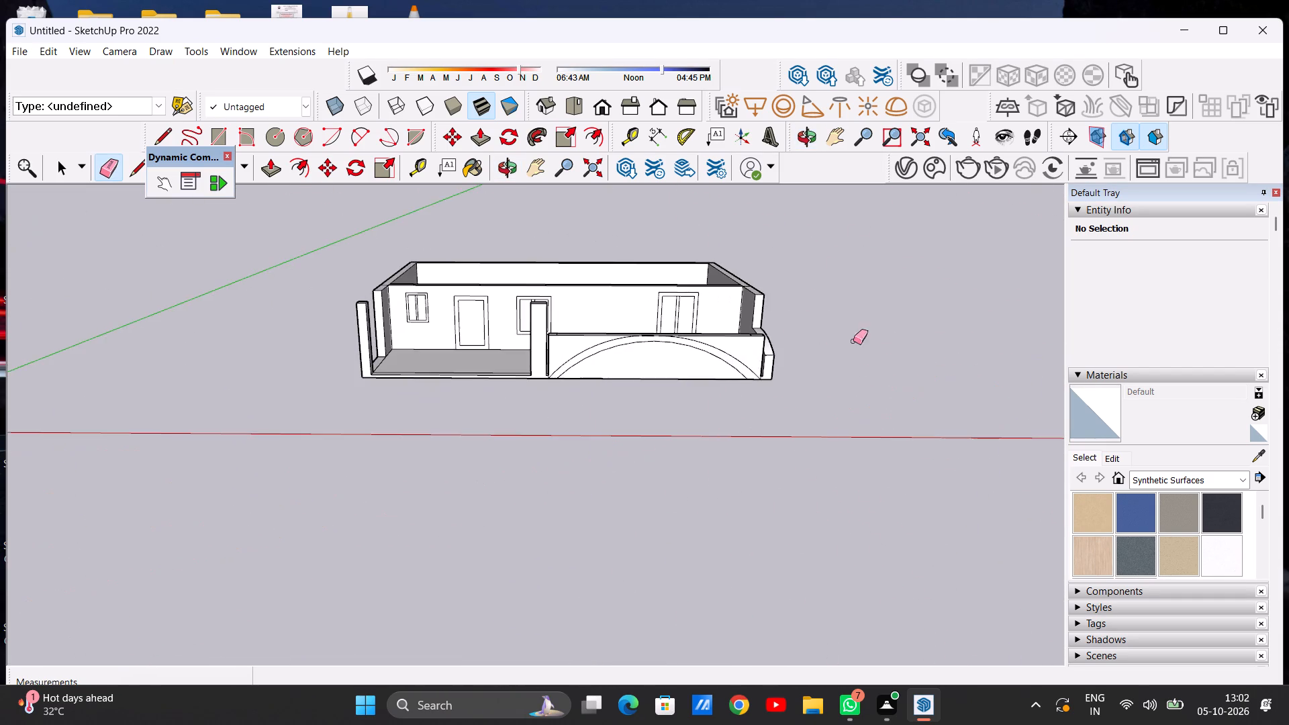
{"action": "scroll", "coordinate": [861, 336], "scroll_direction": "up", "scroll_amount": 15}
{"action": "middle_click_drag", "start_coordinate": [593, 365], "coordinate": [609, 552]}
{"action": "scroll", "coordinate": [681, 411], "scroll_direction": "up", "scroll_amount": 3}
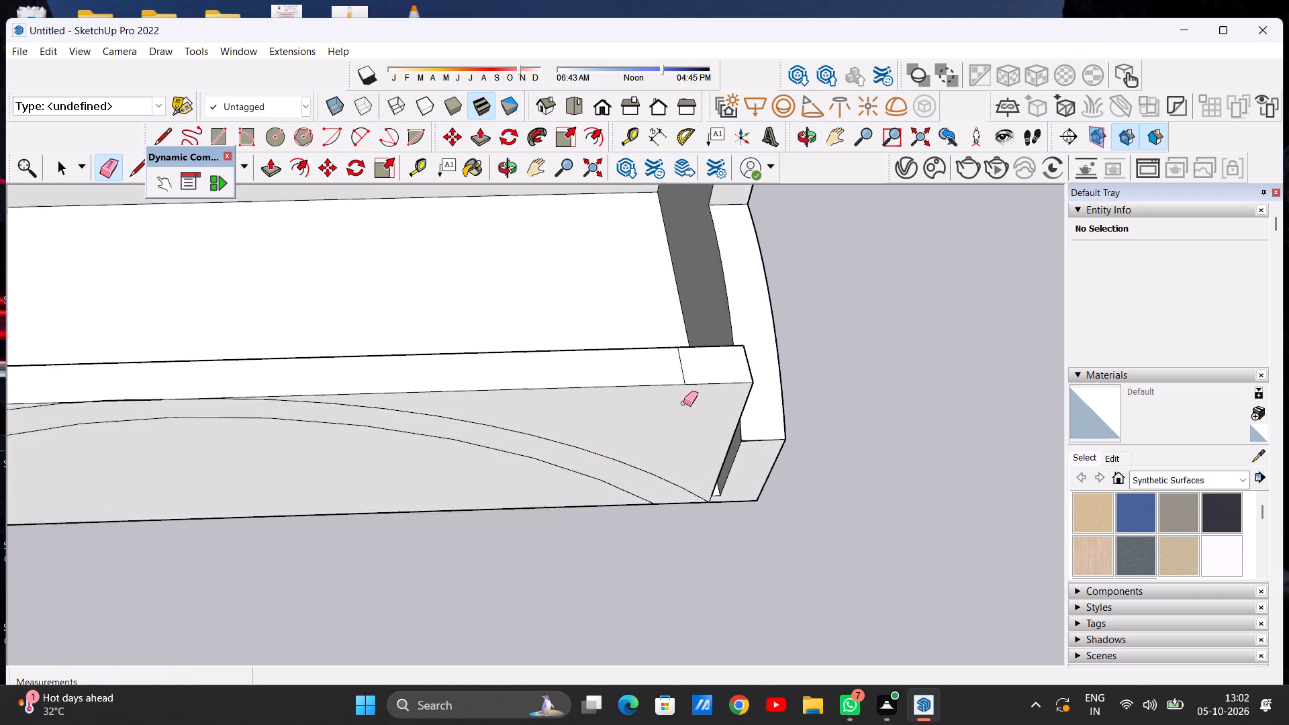
{"action": "scroll", "coordinate": [683, 403], "scroll_direction": "up", "scroll_amount": 4}
{"action": "left_click_drag", "start_coordinate": [673, 346], "coordinate": [691, 346]}
{"action": "scroll", "coordinate": [722, 399], "scroll_direction": "down", "scroll_amount": 10}
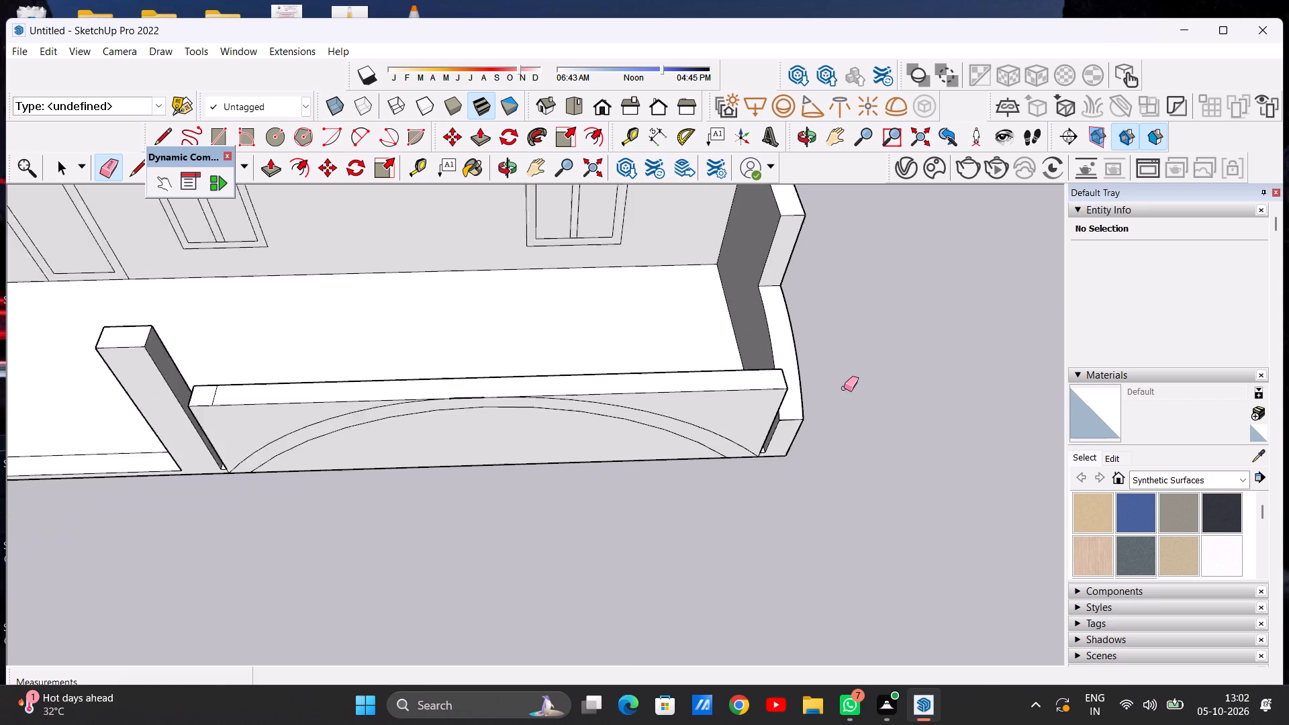
Examine the front wall's top edge, its double arch and the whole building from the front, above and the arched side wall.
{"action": "scroll", "coordinate": [844, 388], "scroll_direction": "down", "scroll_amount": 7}
{"action": "scroll", "coordinate": [426, 377], "scroll_direction": "up", "scroll_amount": 7}
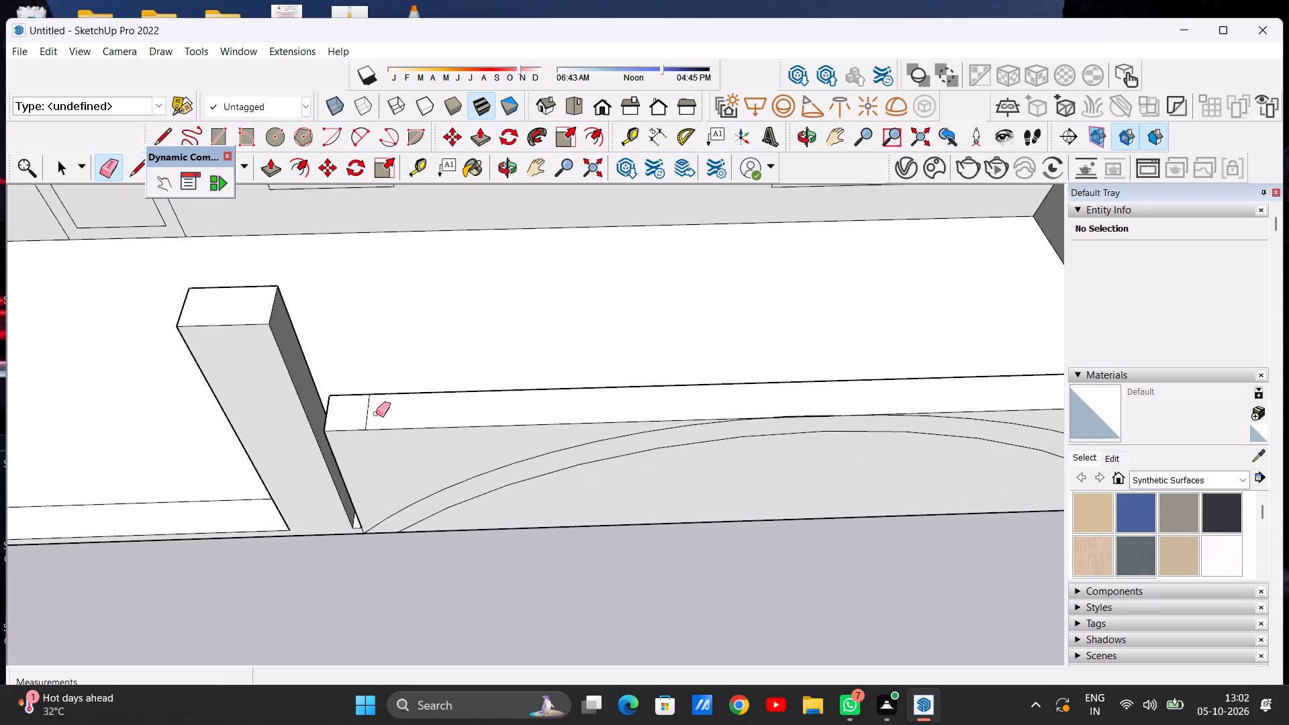
{"action": "scroll", "coordinate": [390, 426], "scroll_direction": "down", "scroll_amount": 14}
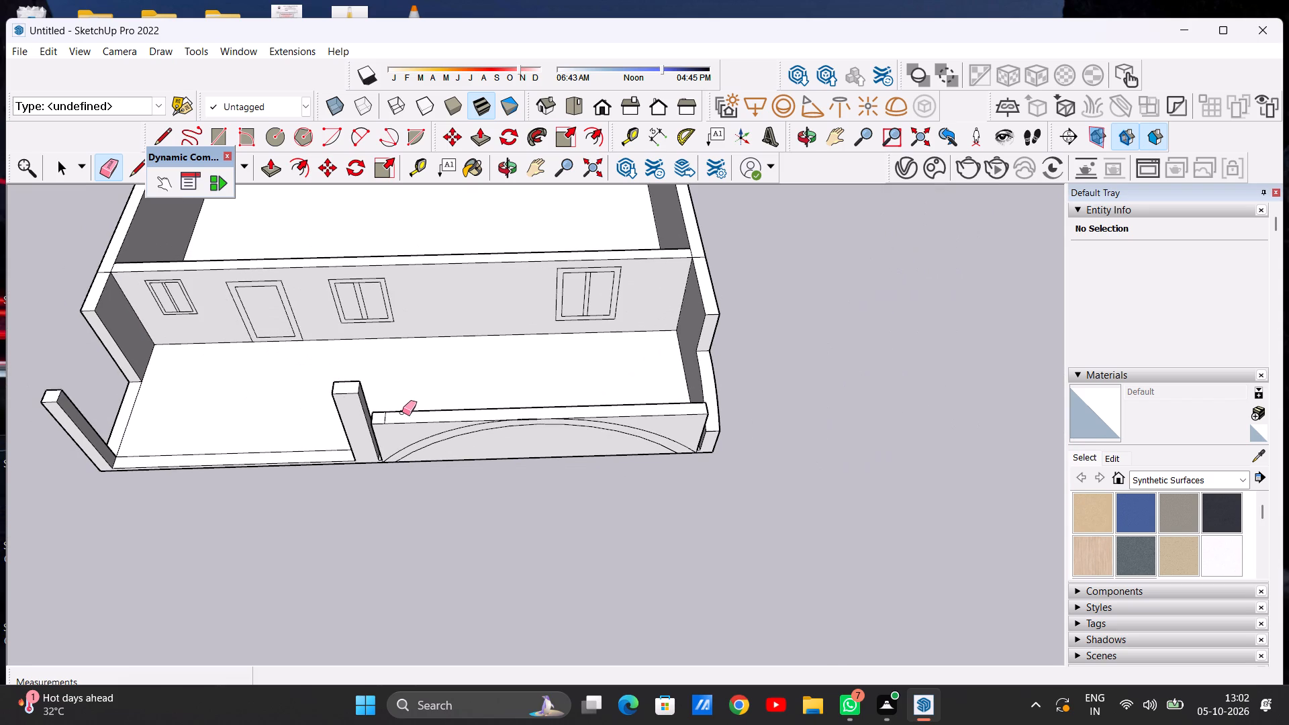
{"action": "scroll", "coordinate": [430, 440], "scroll_direction": "down", "scroll_amount": 3}
{"action": "middle_click_drag", "start_coordinate": [472, 546], "coordinate": [506, 332]}
{"action": "scroll", "coordinate": [423, 459], "scroll_direction": "up", "scroll_amount": 7}
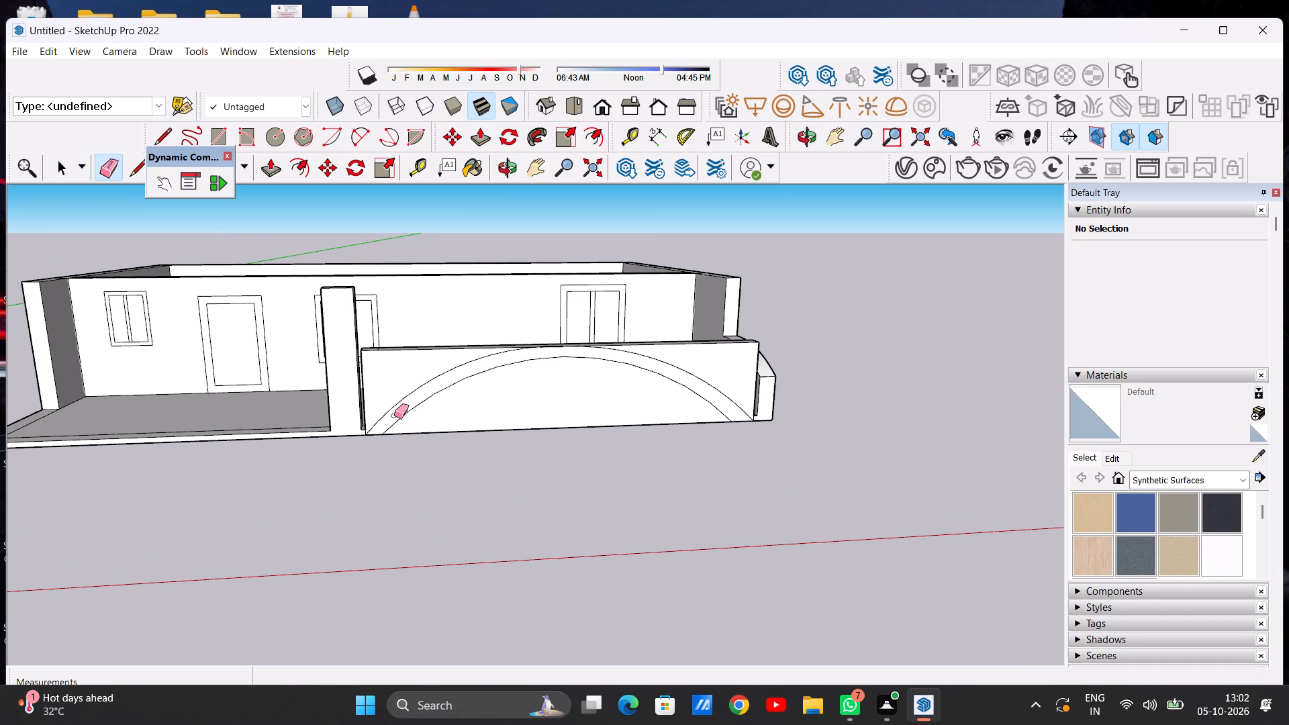
{"action": "scroll", "coordinate": [394, 416], "scroll_direction": "down", "scroll_amount": 6}
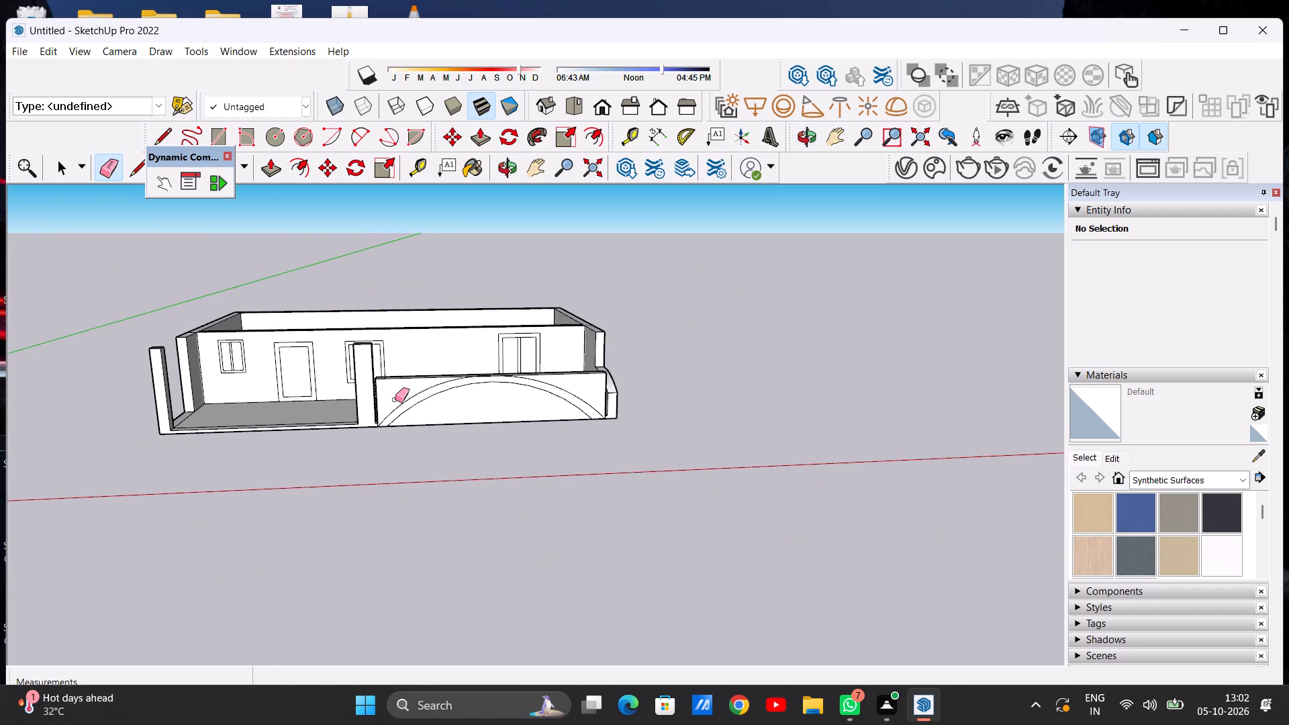
{"action": "scroll", "coordinate": [393, 397], "scroll_direction": "up", "scroll_amount": 6}
{"action": "middle_click_drag", "start_coordinate": [393, 405], "coordinate": [436, 464]}
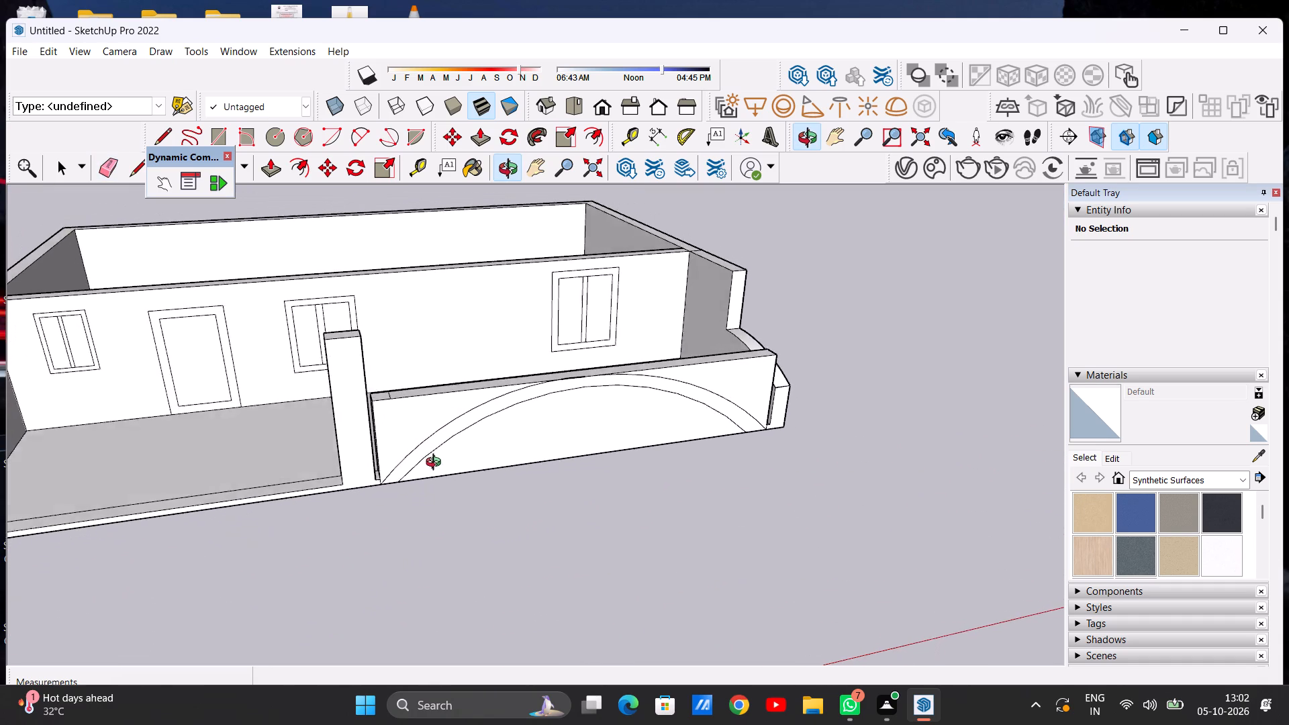
{"action": "middle_click_drag", "start_coordinate": [436, 464], "coordinate": [429, 459]}
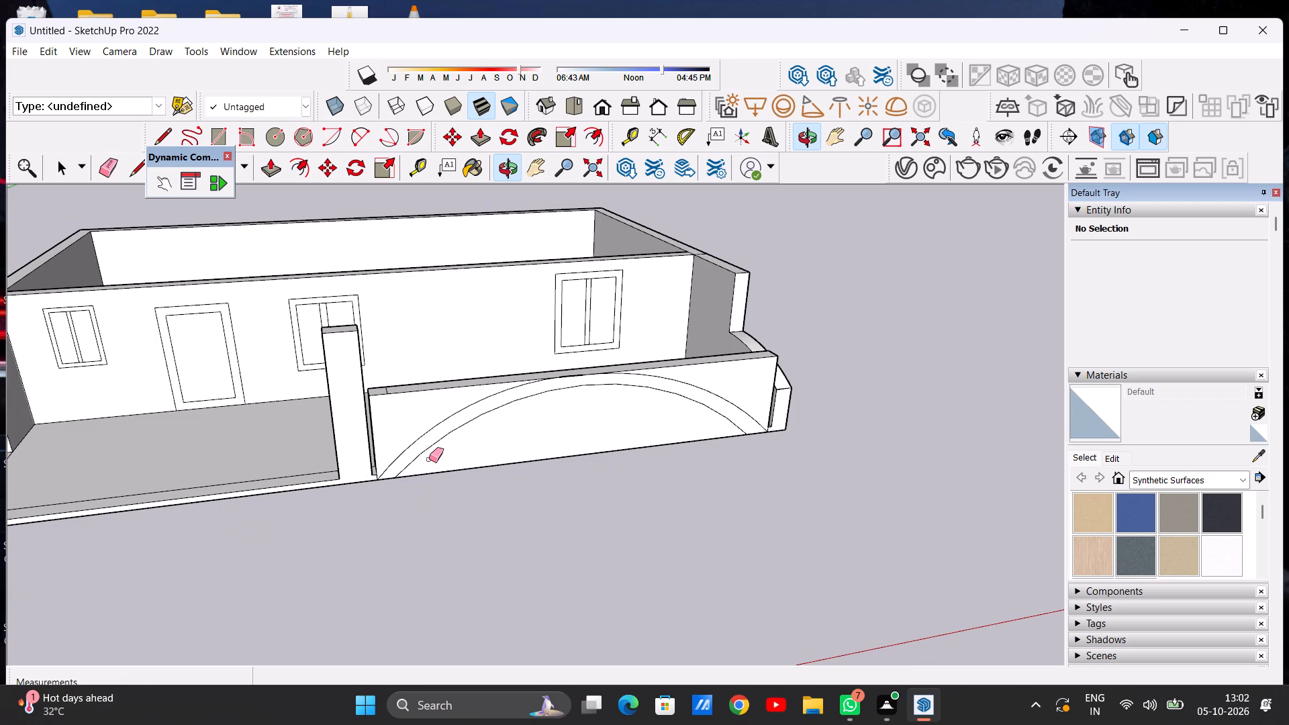
{"action": "scroll", "coordinate": [442, 446], "scroll_direction": "down", "scroll_amount": 2}
{"action": "middle_click_drag", "start_coordinate": [497, 434], "coordinate": [459, 526]}
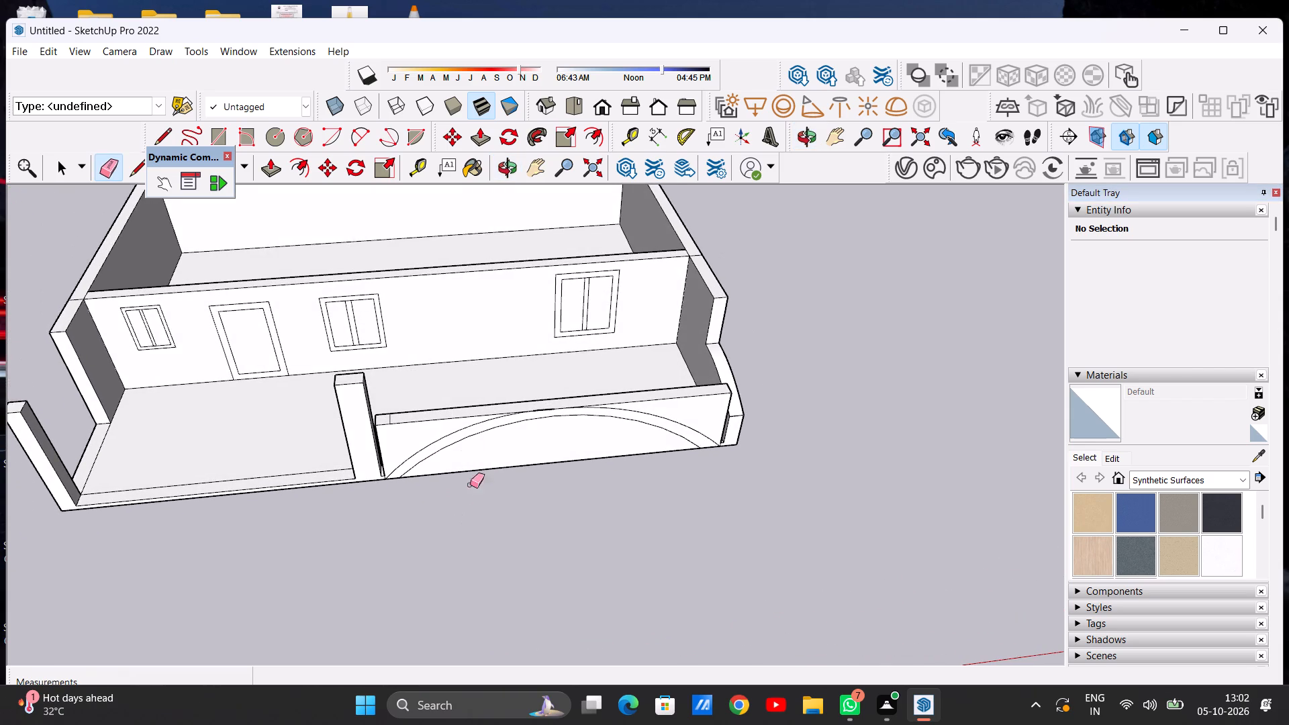
{"action": "scroll", "coordinate": [435, 430], "scroll_direction": "up", "scroll_amount": 7}
{"action": "scroll", "coordinate": [445, 420], "scroll_direction": "down", "scroll_amount": 7}
{"action": "middle_click_drag", "start_coordinate": [500, 540], "coordinate": [503, 428]}
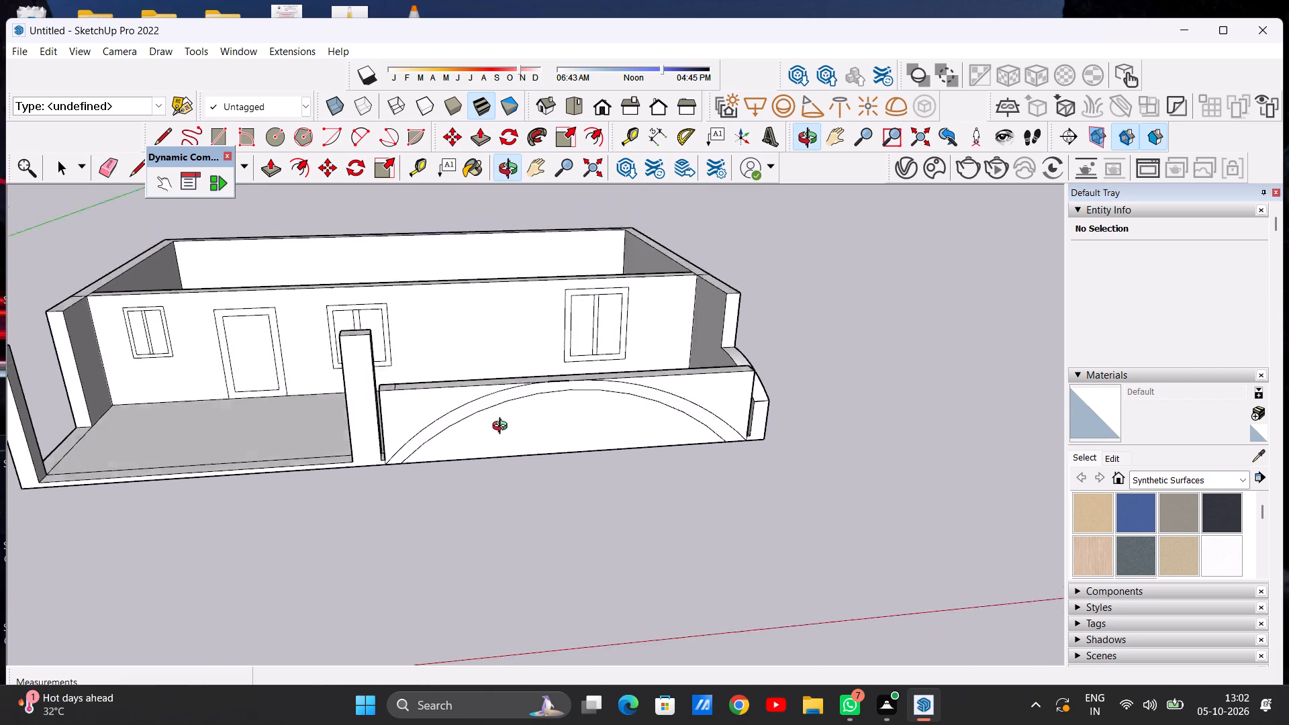
{"action": "middle_click_drag", "start_coordinate": [503, 428], "coordinate": [457, 346]}
{"action": "scroll", "coordinate": [755, 387], "scroll_direction": "up", "scroll_amount": 3}
{"action": "middle_click_drag", "start_coordinate": [725, 409], "coordinate": [488, 525]}
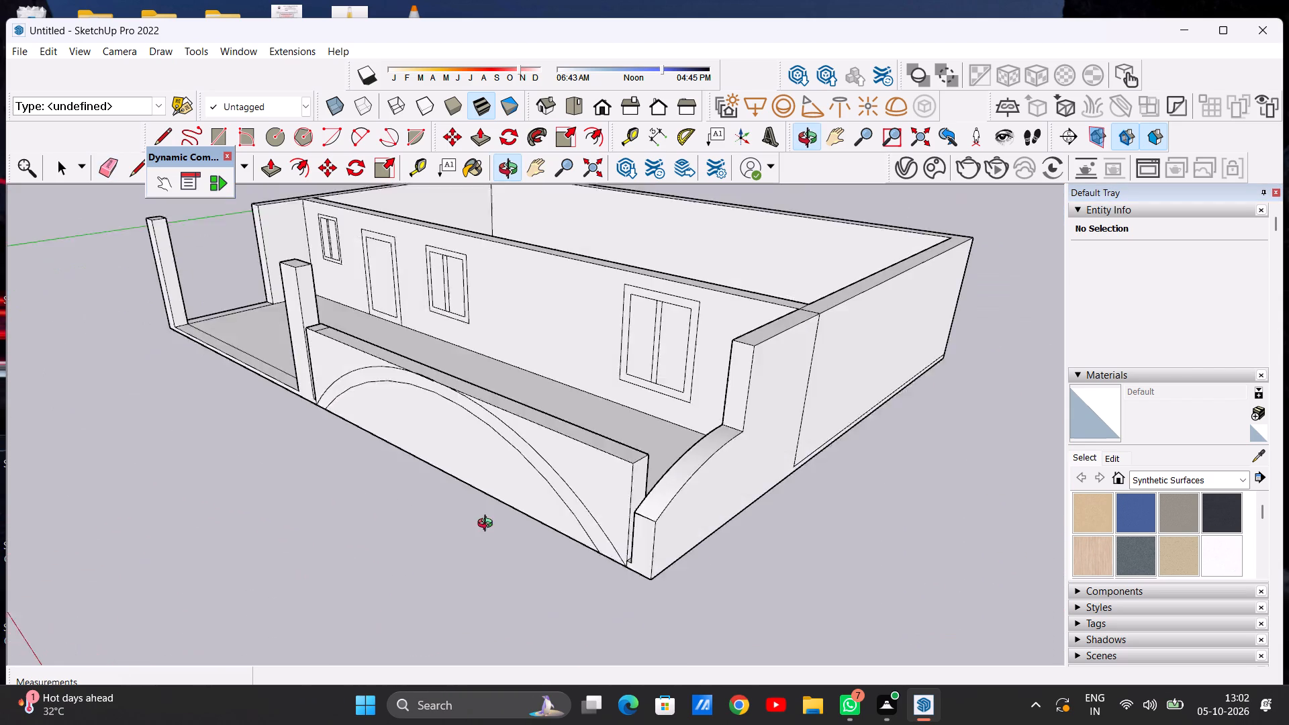
{"action": "middle_click_drag", "start_coordinate": [488, 525], "coordinate": [472, 537]}
{"action": "scroll", "coordinate": [585, 514], "scroll_direction": "up", "scroll_amount": 5}
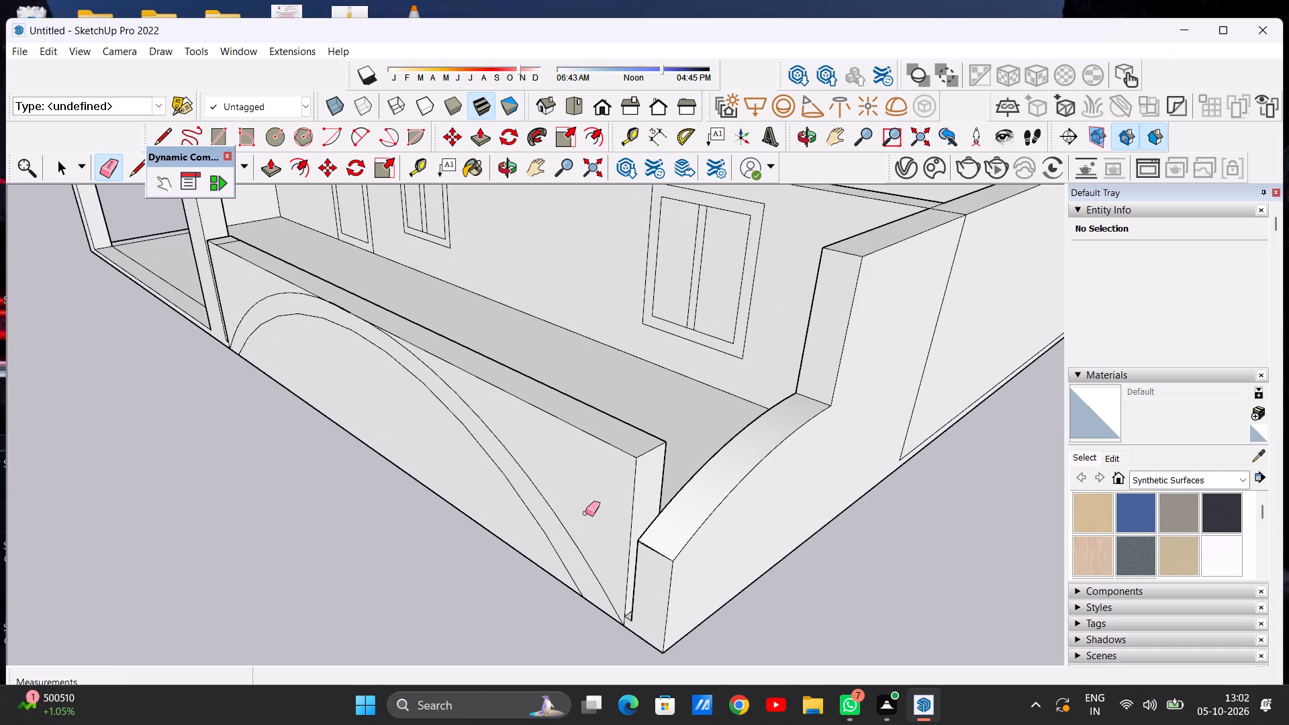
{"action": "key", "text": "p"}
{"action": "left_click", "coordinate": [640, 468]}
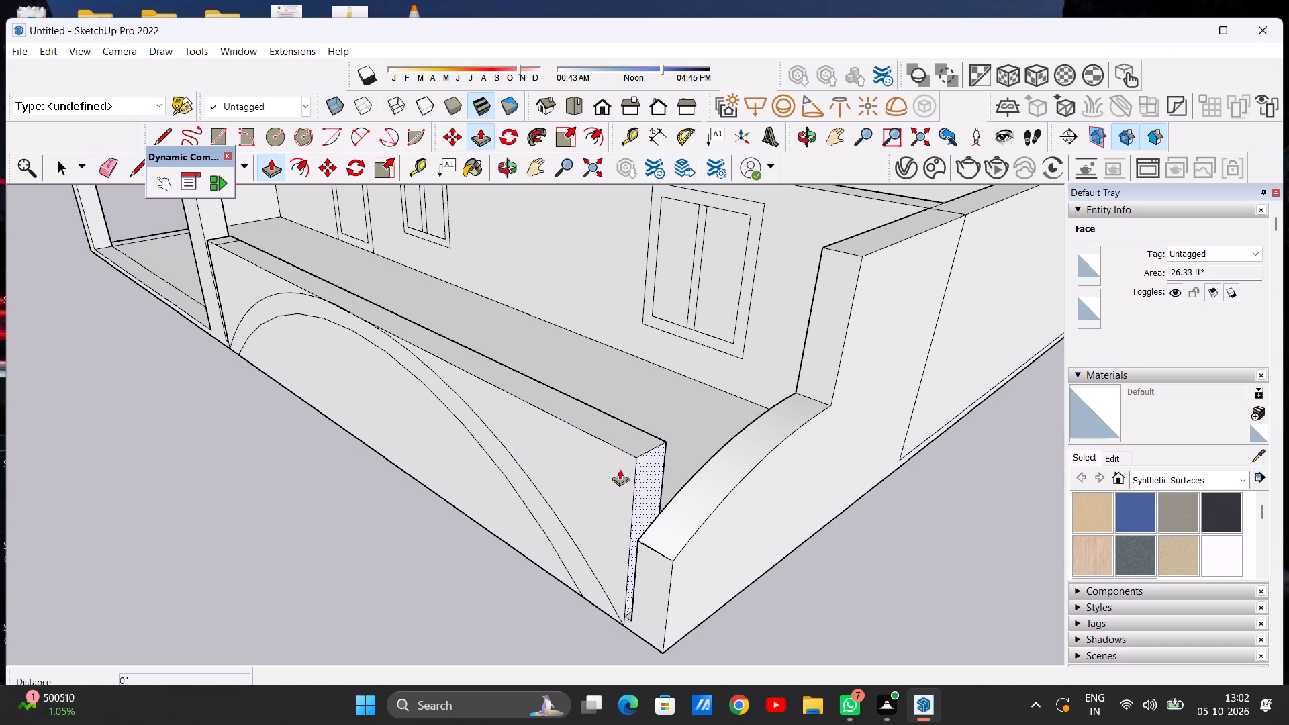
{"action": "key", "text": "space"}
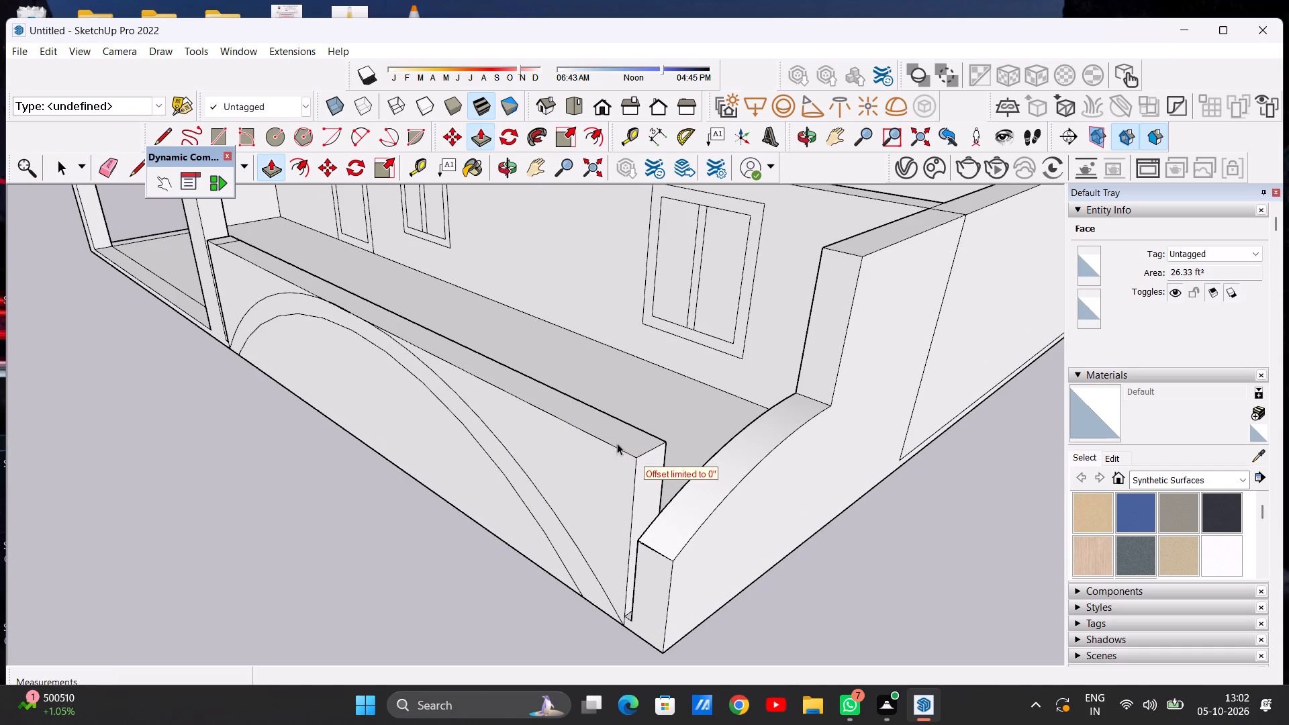
Push the outer face's corner area above the arch, near the arched side wall, back about 3' 2 15/16" to the inner face.
{"action": "key", "text": "p"}
{"action": "scroll", "coordinate": [619, 432], "scroll_direction": "up", "scroll_amount": 6}
{"action": "left_click", "coordinate": [619, 432]}
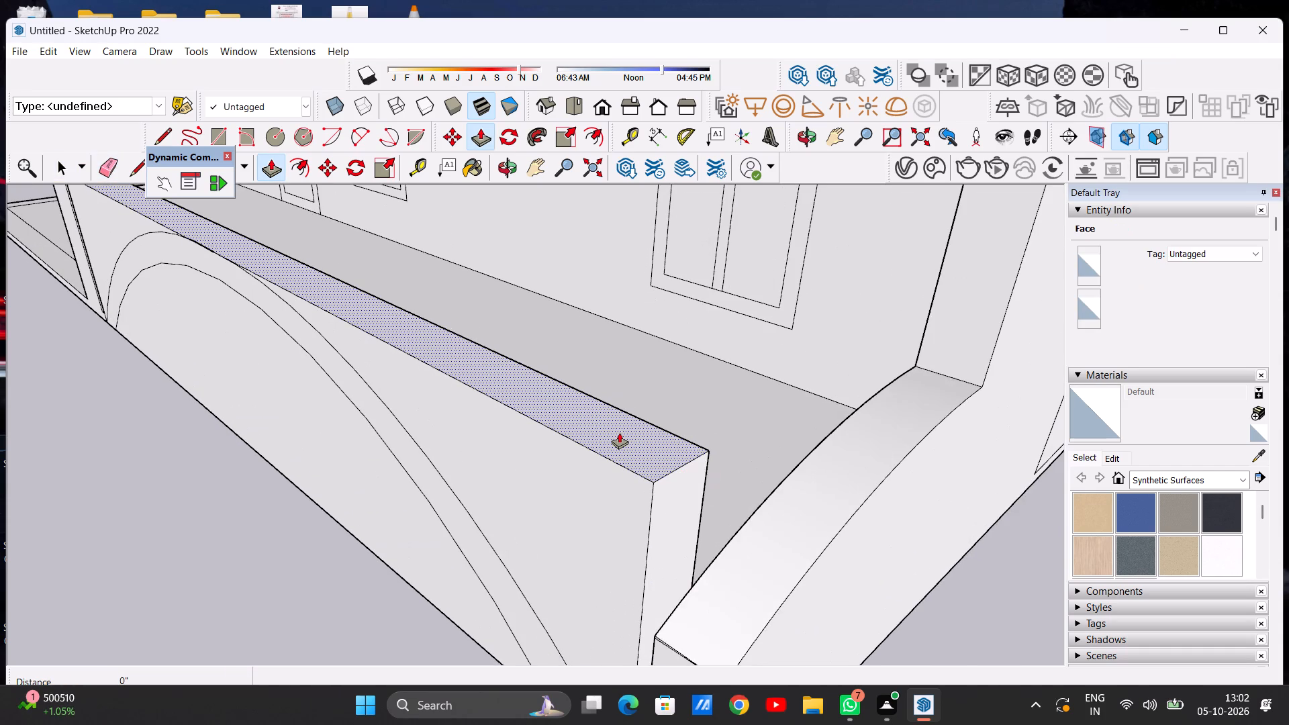
{"action": "left_click", "coordinate": [610, 438]}
{"action": "left_click_drag", "start_coordinate": [603, 459], "coordinate": [589, 484]}
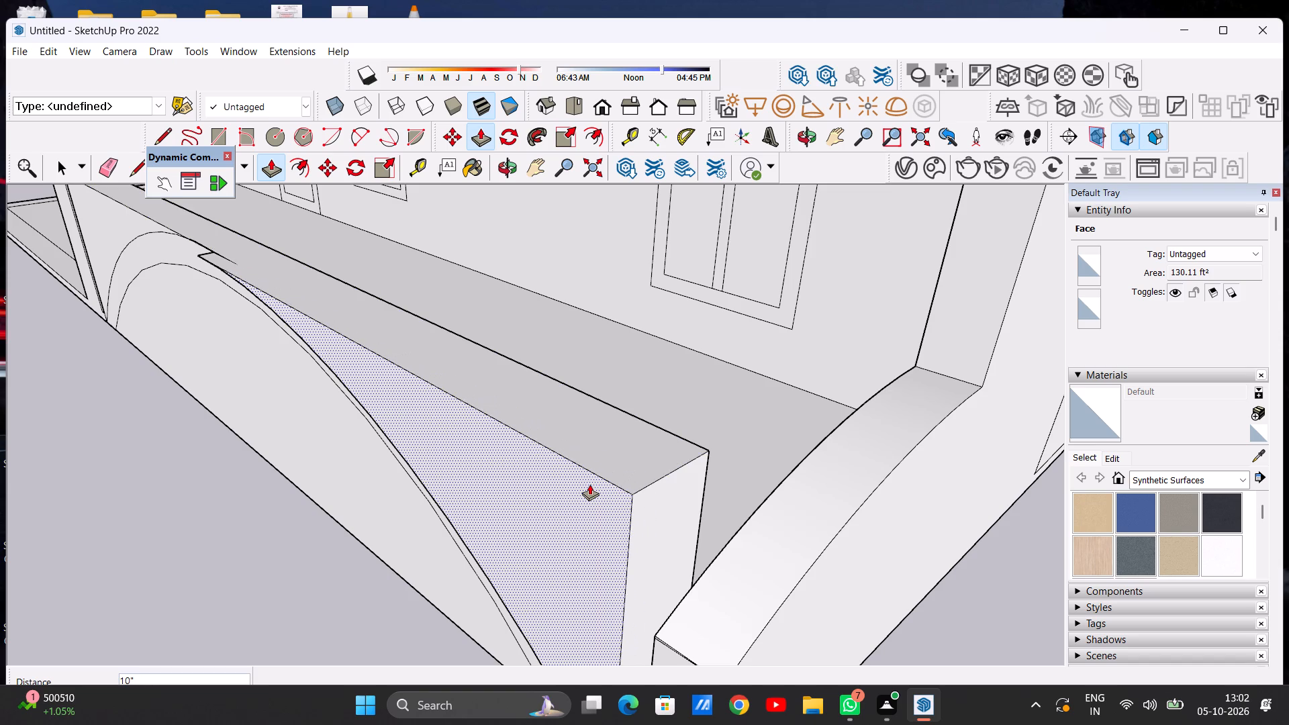
{"action": "left_click", "coordinate": [479, 560]}
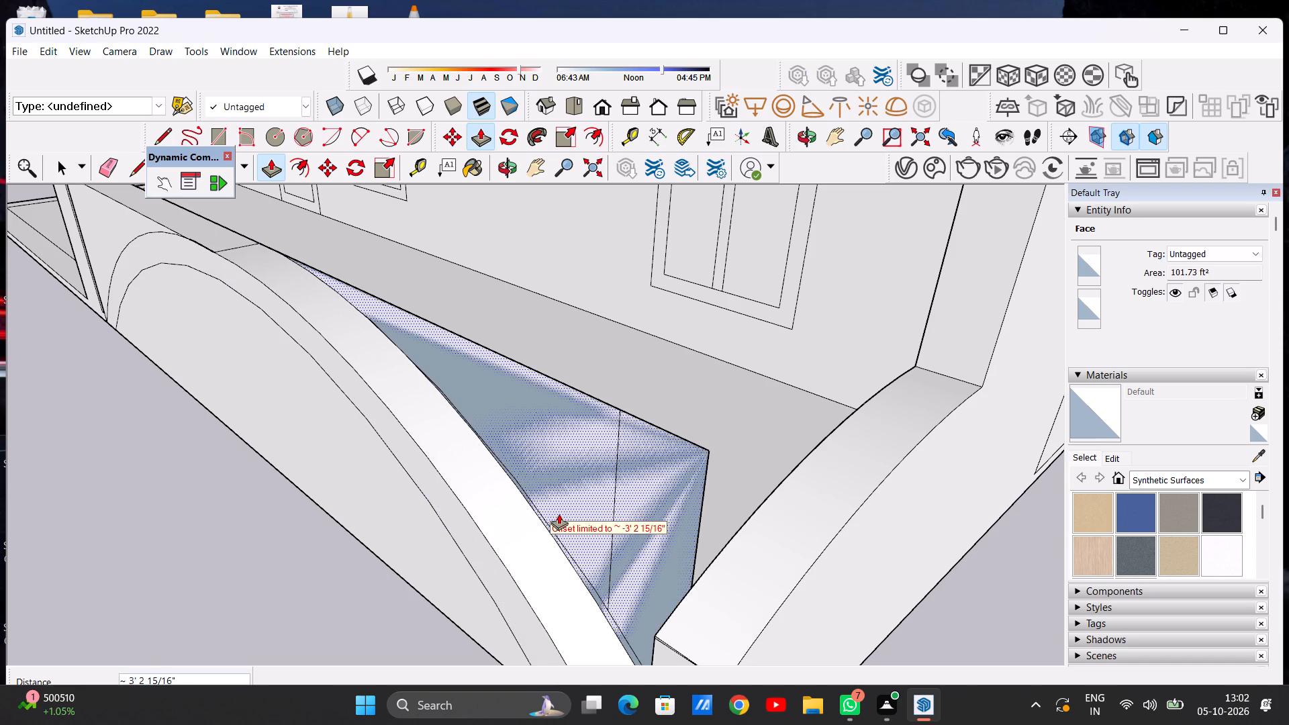
{"action": "left_click", "coordinate": [559, 514]}
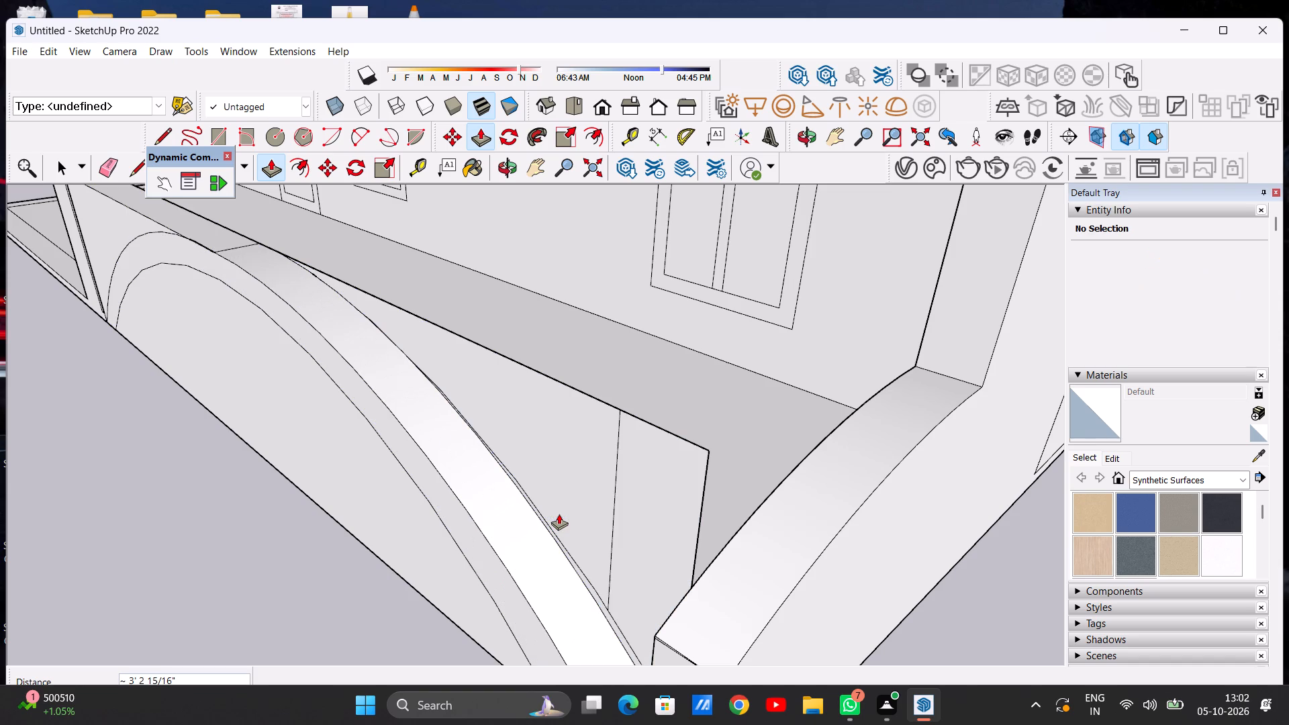
{"action": "key", "text": "space"}
Examine the front wall's double arch and its pushed-back corner from the front and from above.
{"action": "scroll", "coordinate": [640, 482], "scroll_direction": "down", "scroll_amount": 9}
{"action": "middle_click_drag", "start_coordinate": [567, 485], "coordinate": [791, 371]}
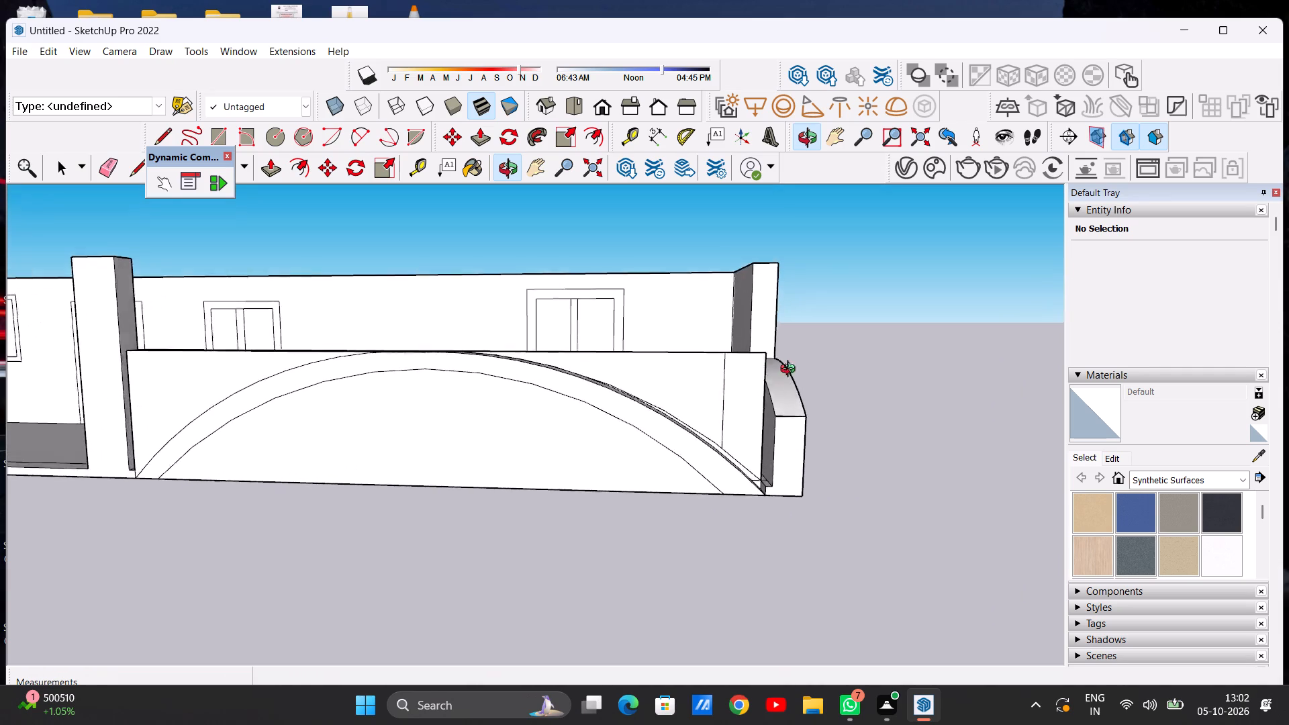
{"action": "middle_click_drag", "start_coordinate": [791, 371], "coordinate": [862, 358]}
{"action": "middle_click_drag", "start_coordinate": [700, 485], "coordinate": [575, 663]}
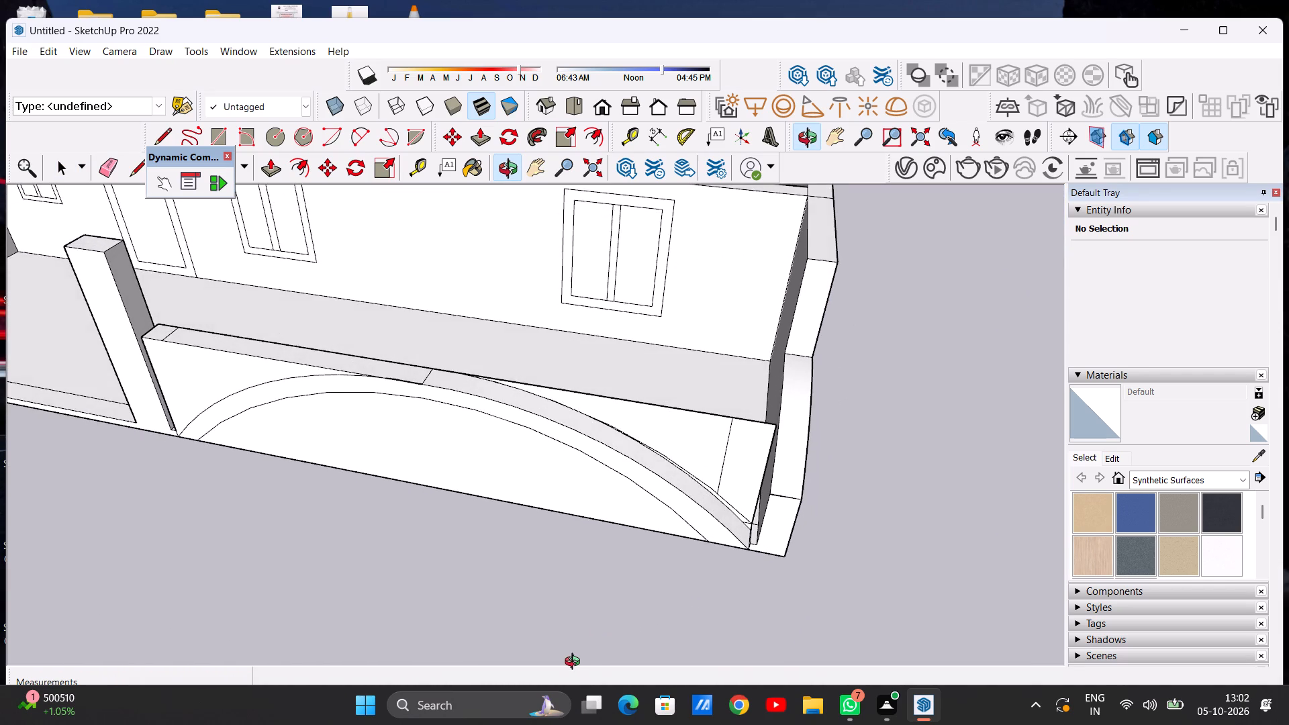
{"action": "middle_click_drag", "start_coordinate": [575, 663], "coordinate": [802, 493]}
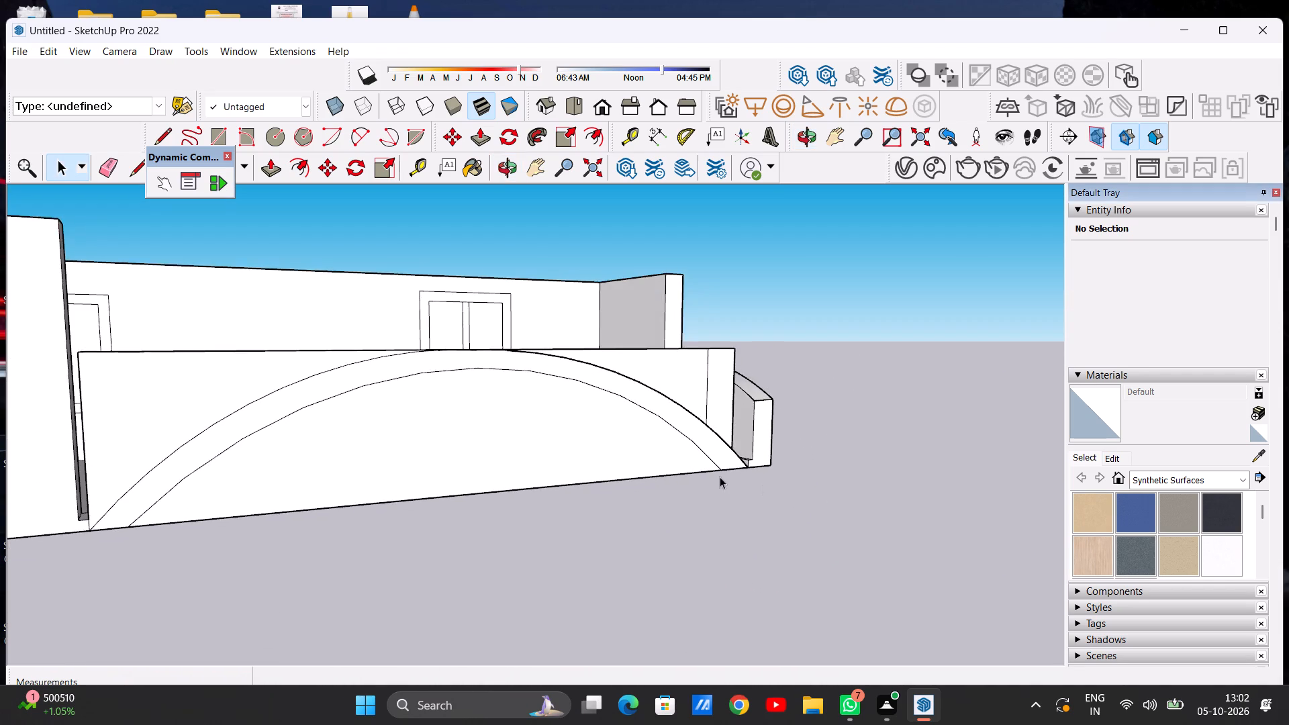
{"action": "scroll", "coordinate": [737, 469], "scroll_direction": "down", "scroll_amount": 6}
{"action": "middle_click_drag", "start_coordinate": [493, 399], "coordinate": [532, 520]}
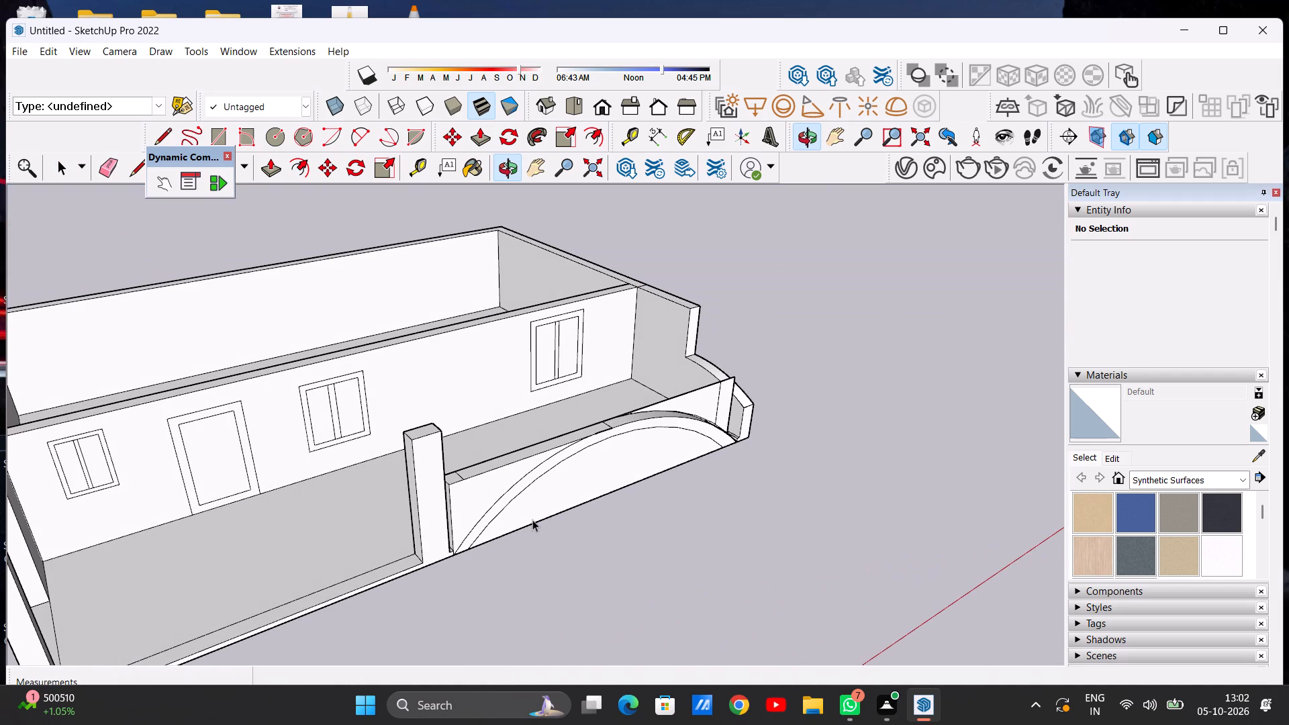
{"action": "scroll", "coordinate": [489, 483], "scroll_direction": "up", "scroll_amount": 8}
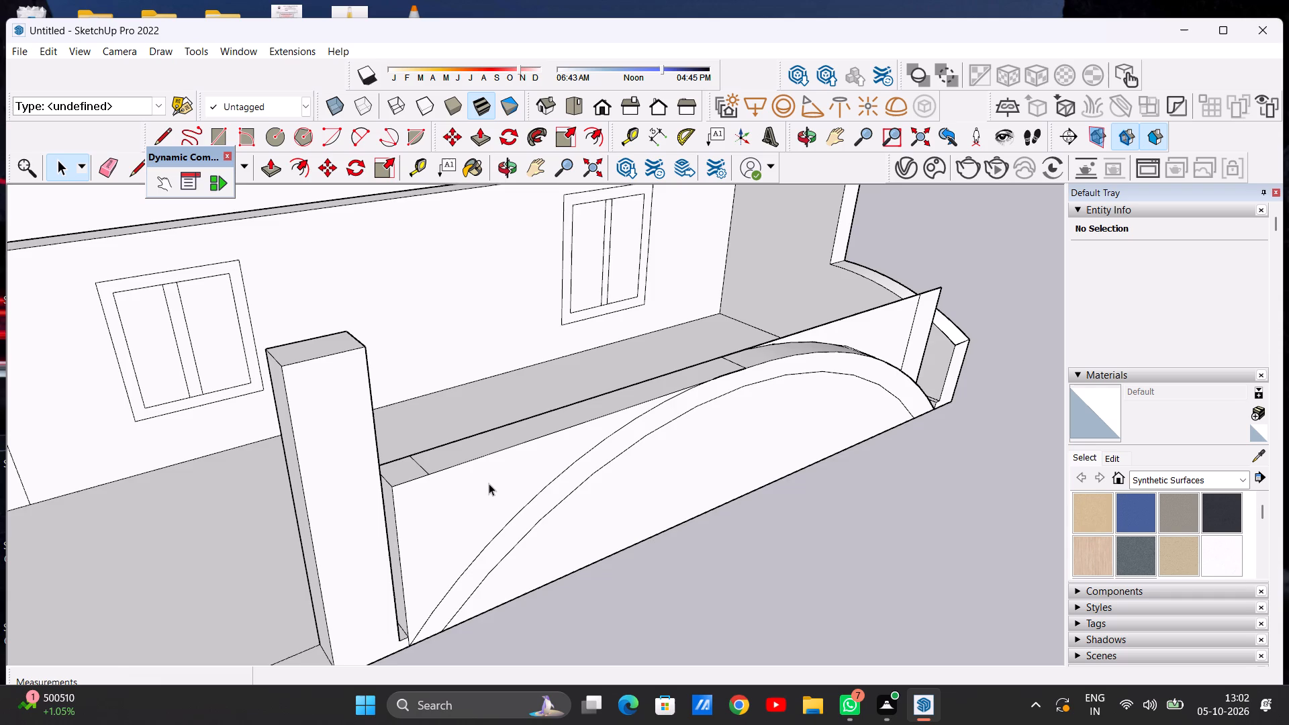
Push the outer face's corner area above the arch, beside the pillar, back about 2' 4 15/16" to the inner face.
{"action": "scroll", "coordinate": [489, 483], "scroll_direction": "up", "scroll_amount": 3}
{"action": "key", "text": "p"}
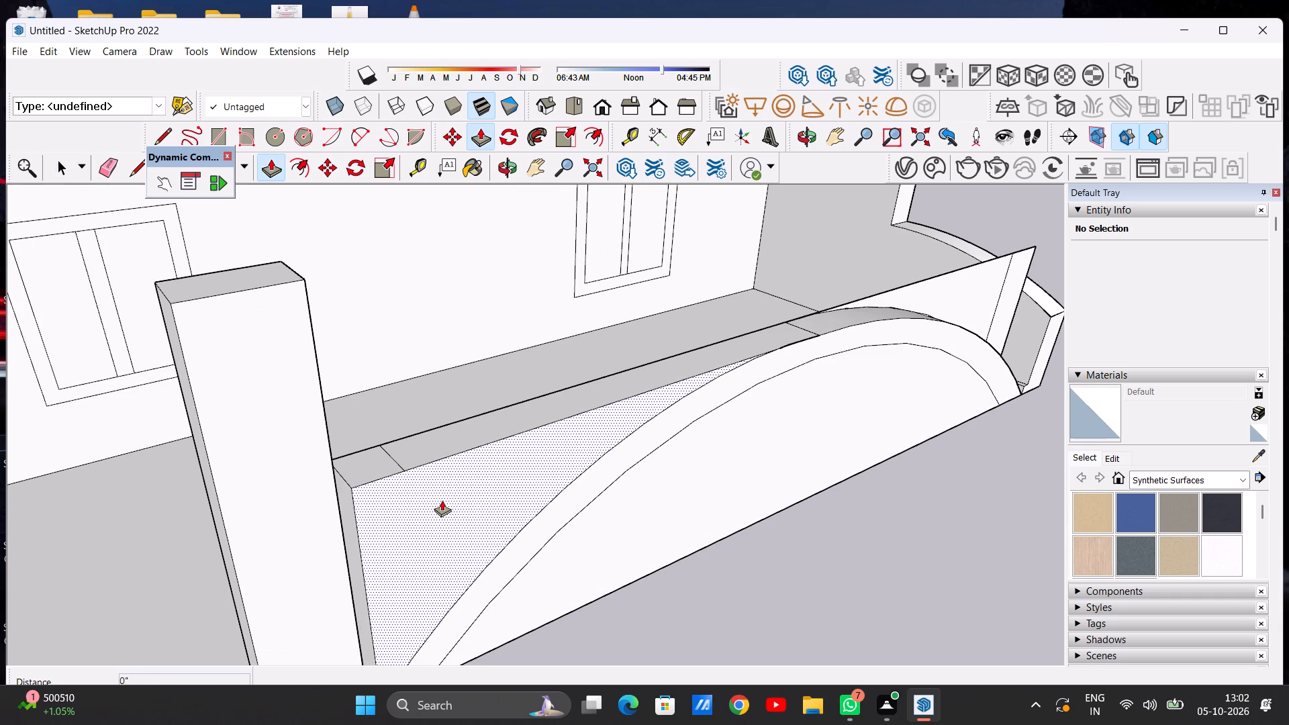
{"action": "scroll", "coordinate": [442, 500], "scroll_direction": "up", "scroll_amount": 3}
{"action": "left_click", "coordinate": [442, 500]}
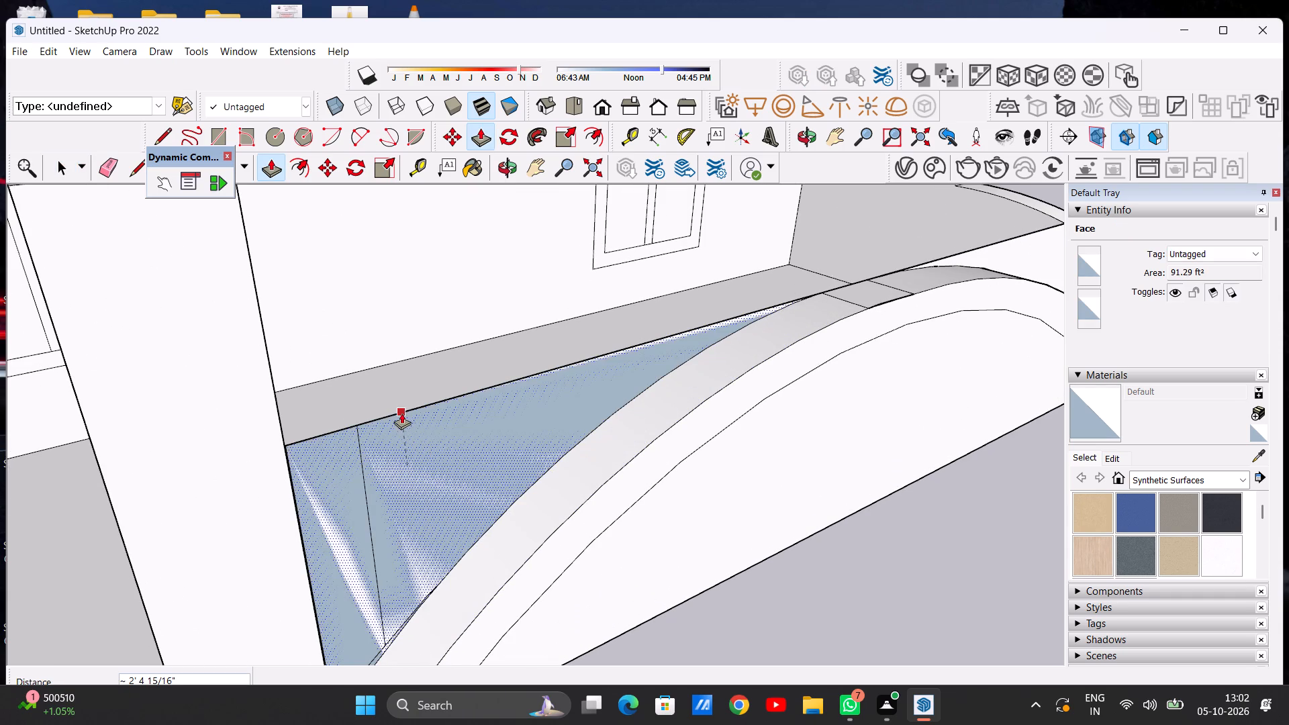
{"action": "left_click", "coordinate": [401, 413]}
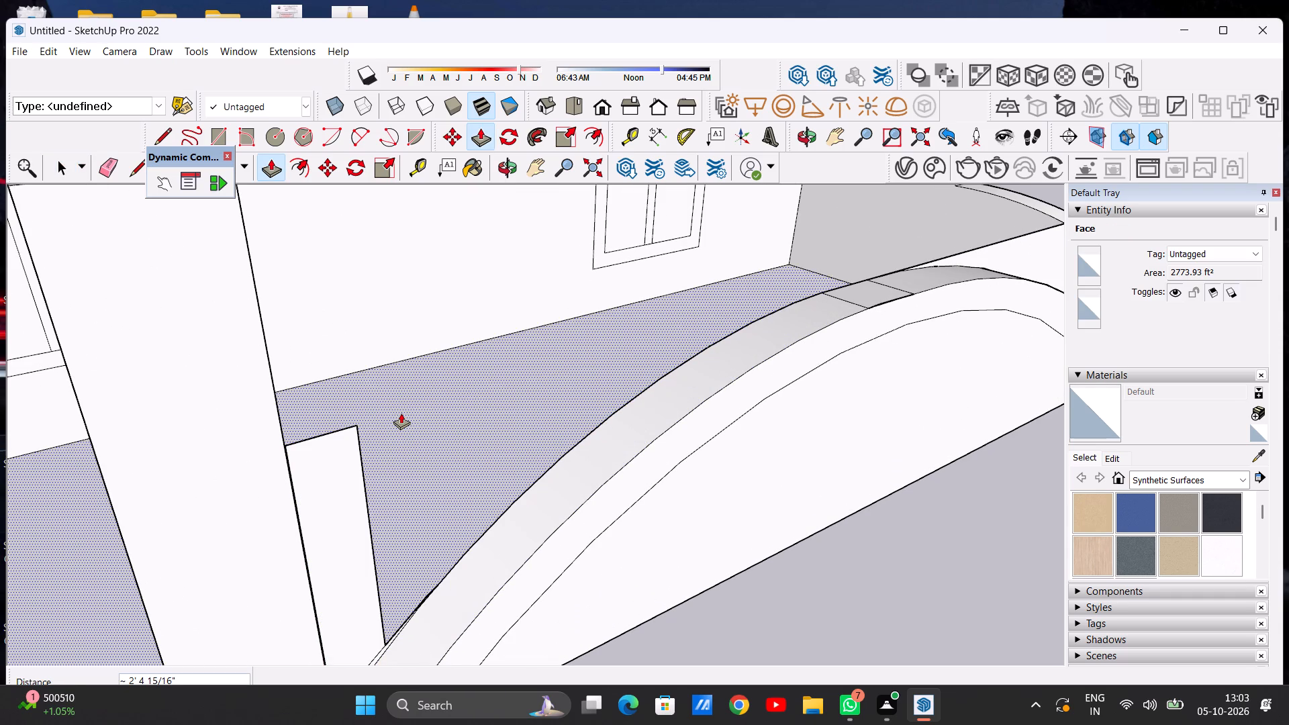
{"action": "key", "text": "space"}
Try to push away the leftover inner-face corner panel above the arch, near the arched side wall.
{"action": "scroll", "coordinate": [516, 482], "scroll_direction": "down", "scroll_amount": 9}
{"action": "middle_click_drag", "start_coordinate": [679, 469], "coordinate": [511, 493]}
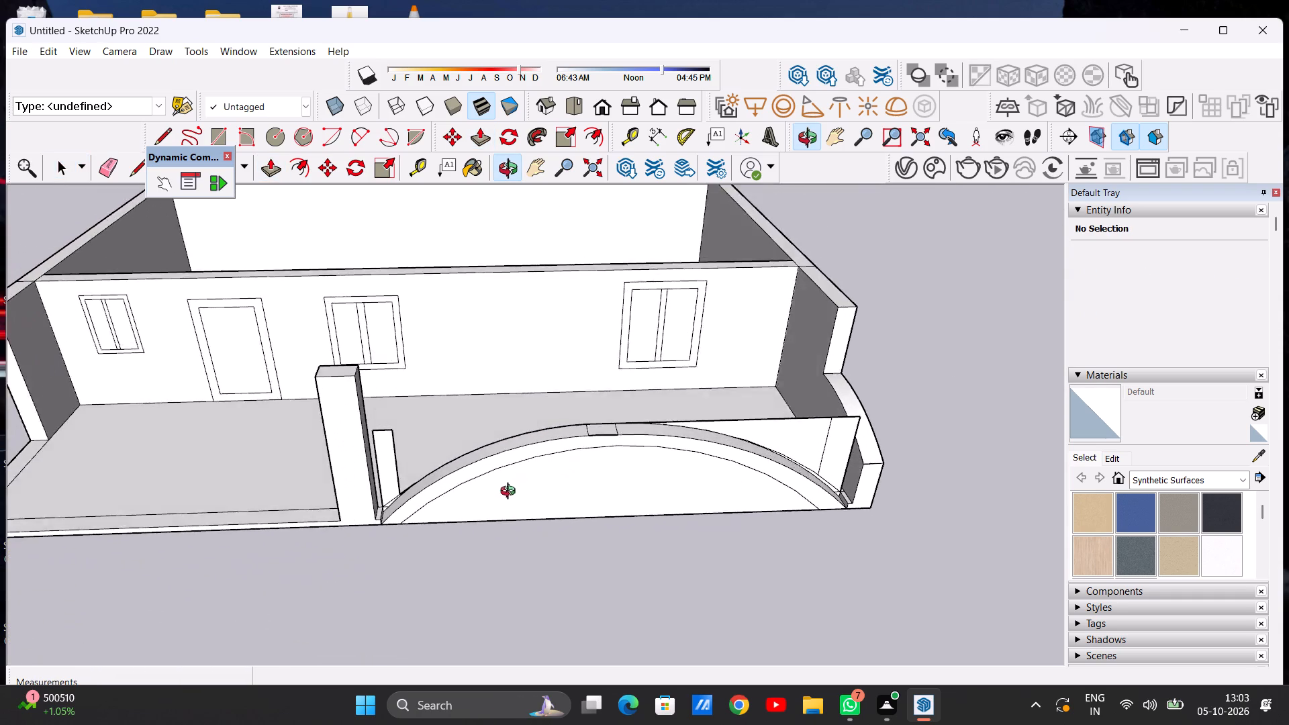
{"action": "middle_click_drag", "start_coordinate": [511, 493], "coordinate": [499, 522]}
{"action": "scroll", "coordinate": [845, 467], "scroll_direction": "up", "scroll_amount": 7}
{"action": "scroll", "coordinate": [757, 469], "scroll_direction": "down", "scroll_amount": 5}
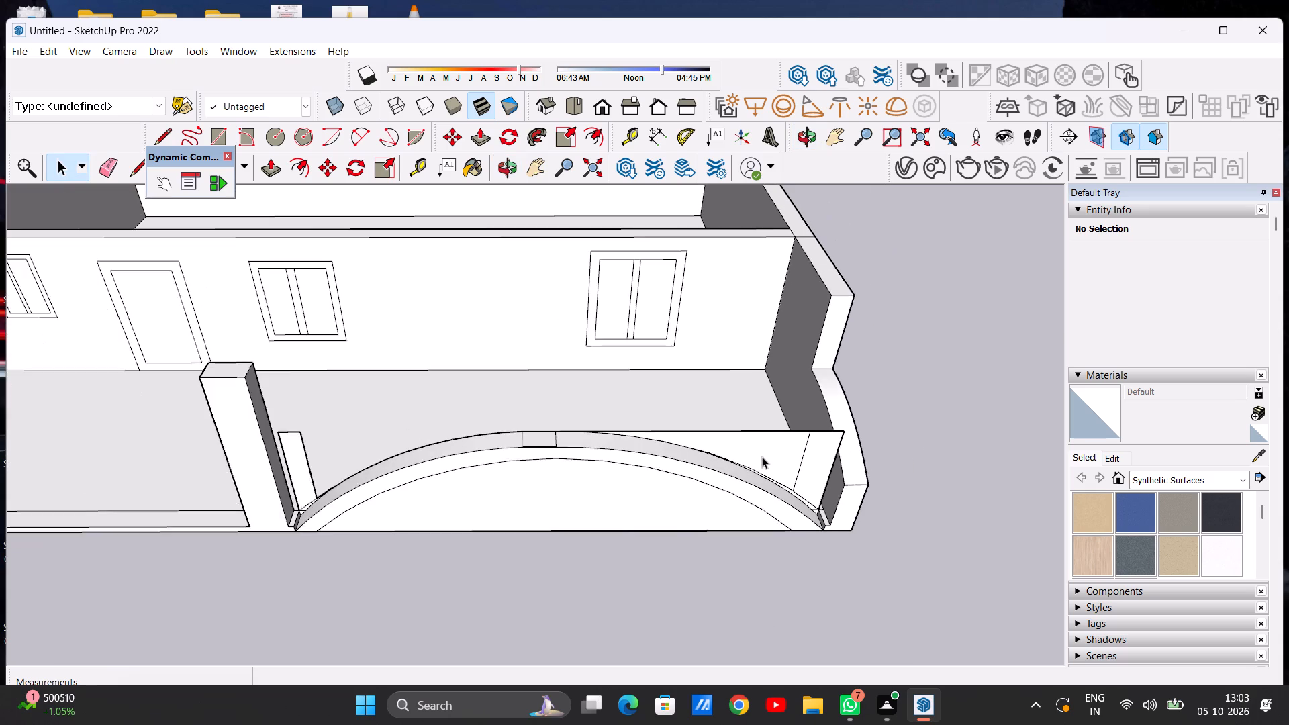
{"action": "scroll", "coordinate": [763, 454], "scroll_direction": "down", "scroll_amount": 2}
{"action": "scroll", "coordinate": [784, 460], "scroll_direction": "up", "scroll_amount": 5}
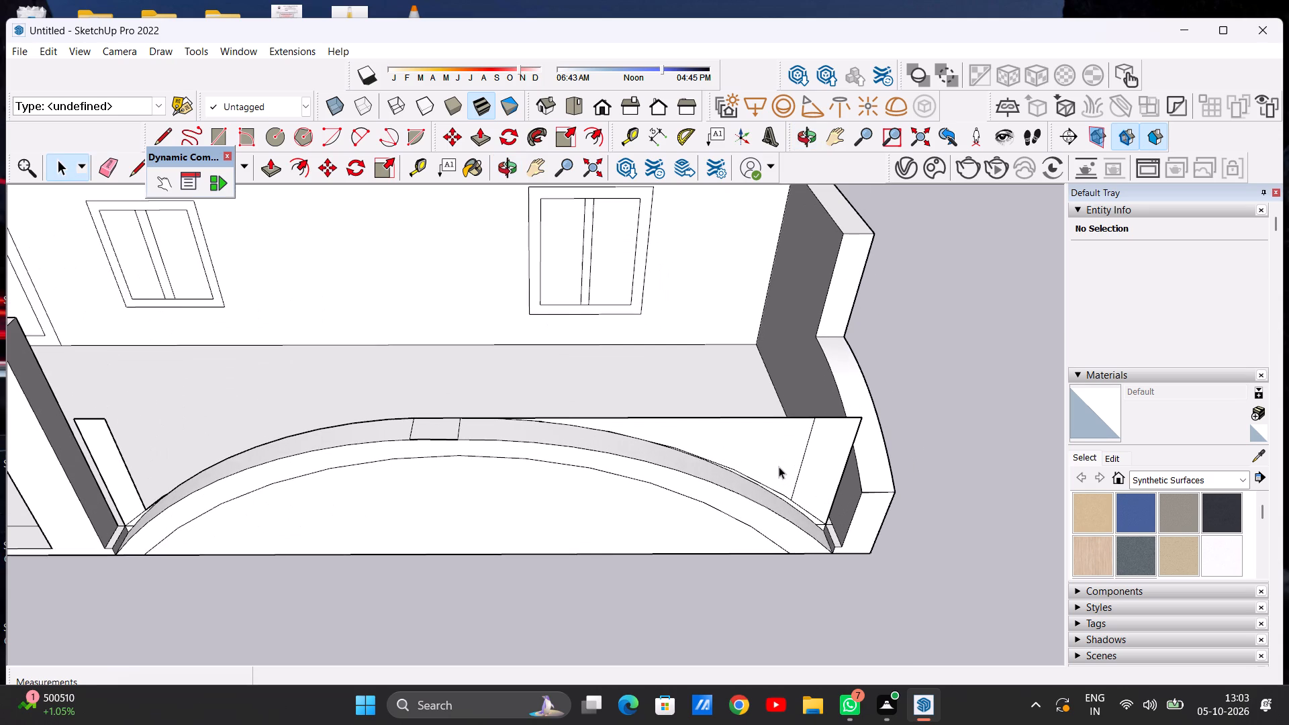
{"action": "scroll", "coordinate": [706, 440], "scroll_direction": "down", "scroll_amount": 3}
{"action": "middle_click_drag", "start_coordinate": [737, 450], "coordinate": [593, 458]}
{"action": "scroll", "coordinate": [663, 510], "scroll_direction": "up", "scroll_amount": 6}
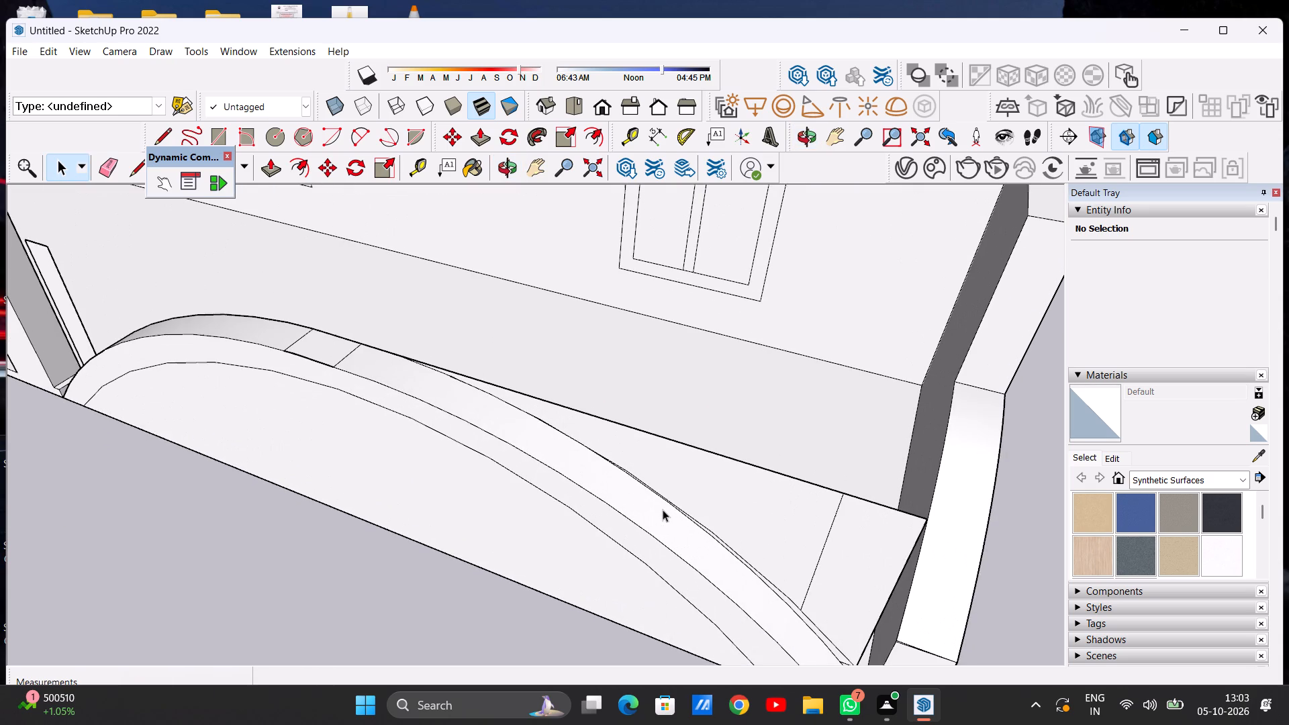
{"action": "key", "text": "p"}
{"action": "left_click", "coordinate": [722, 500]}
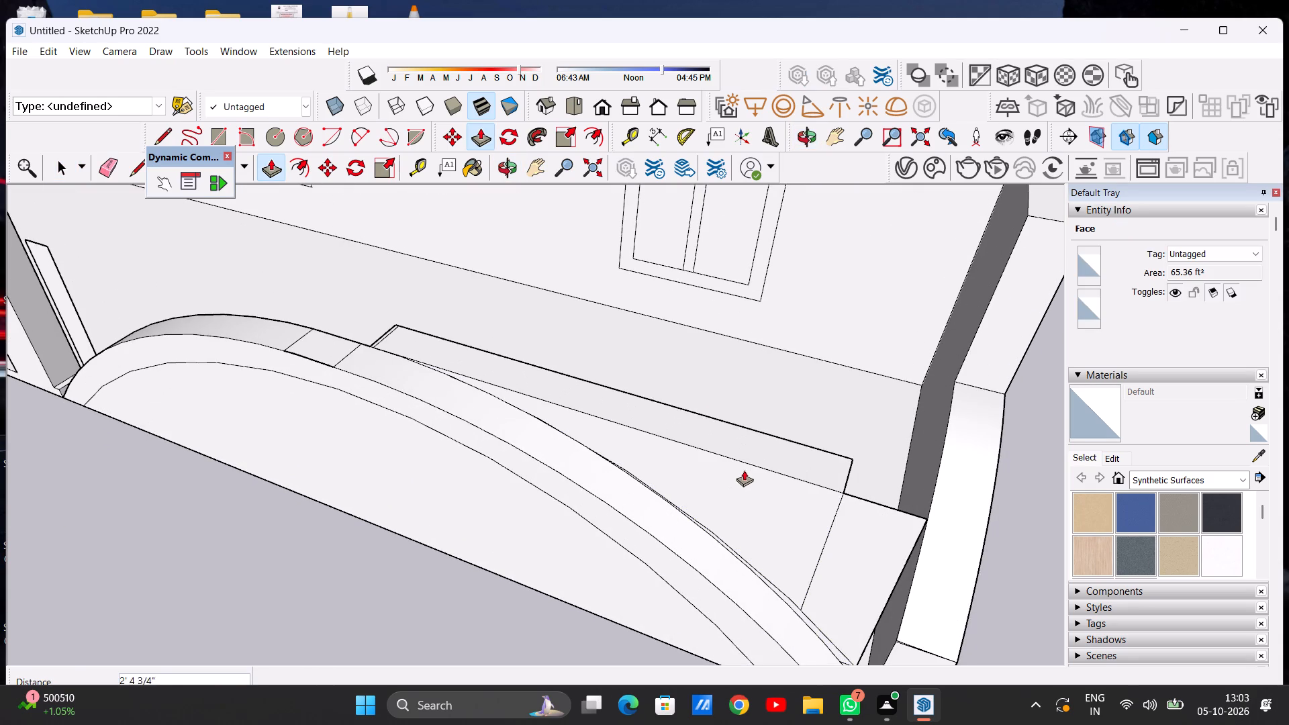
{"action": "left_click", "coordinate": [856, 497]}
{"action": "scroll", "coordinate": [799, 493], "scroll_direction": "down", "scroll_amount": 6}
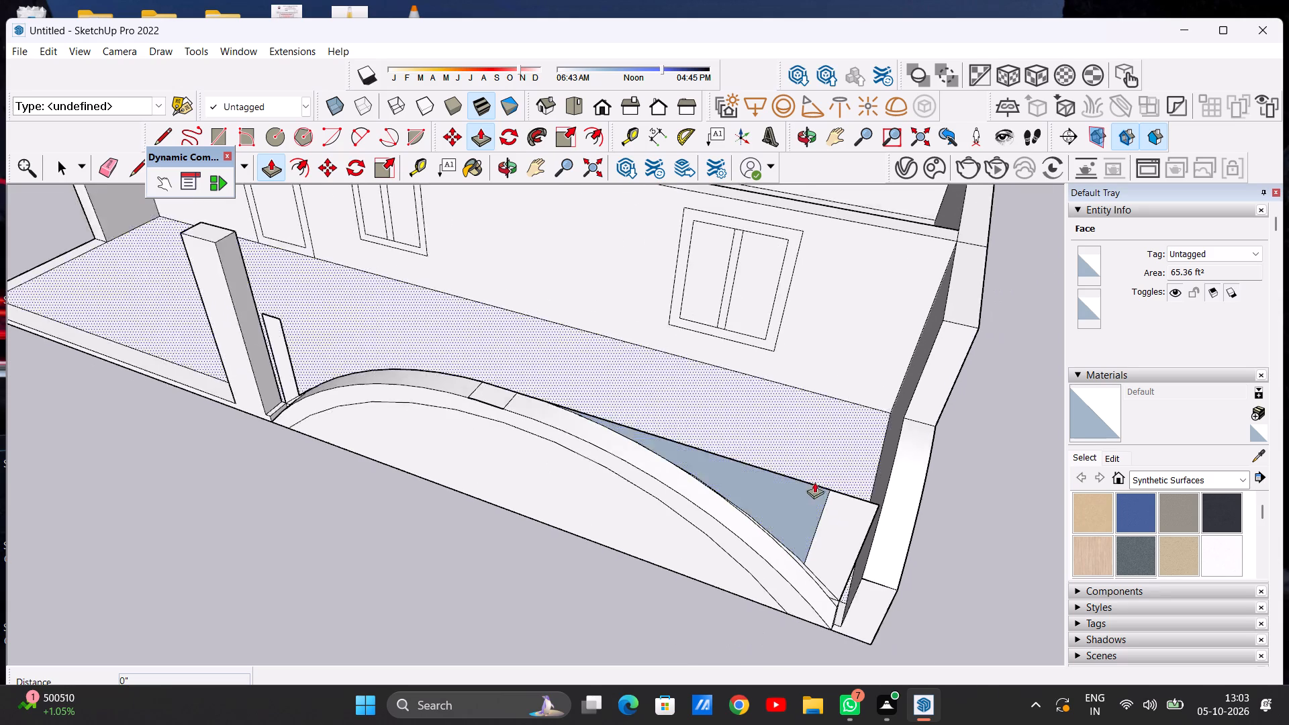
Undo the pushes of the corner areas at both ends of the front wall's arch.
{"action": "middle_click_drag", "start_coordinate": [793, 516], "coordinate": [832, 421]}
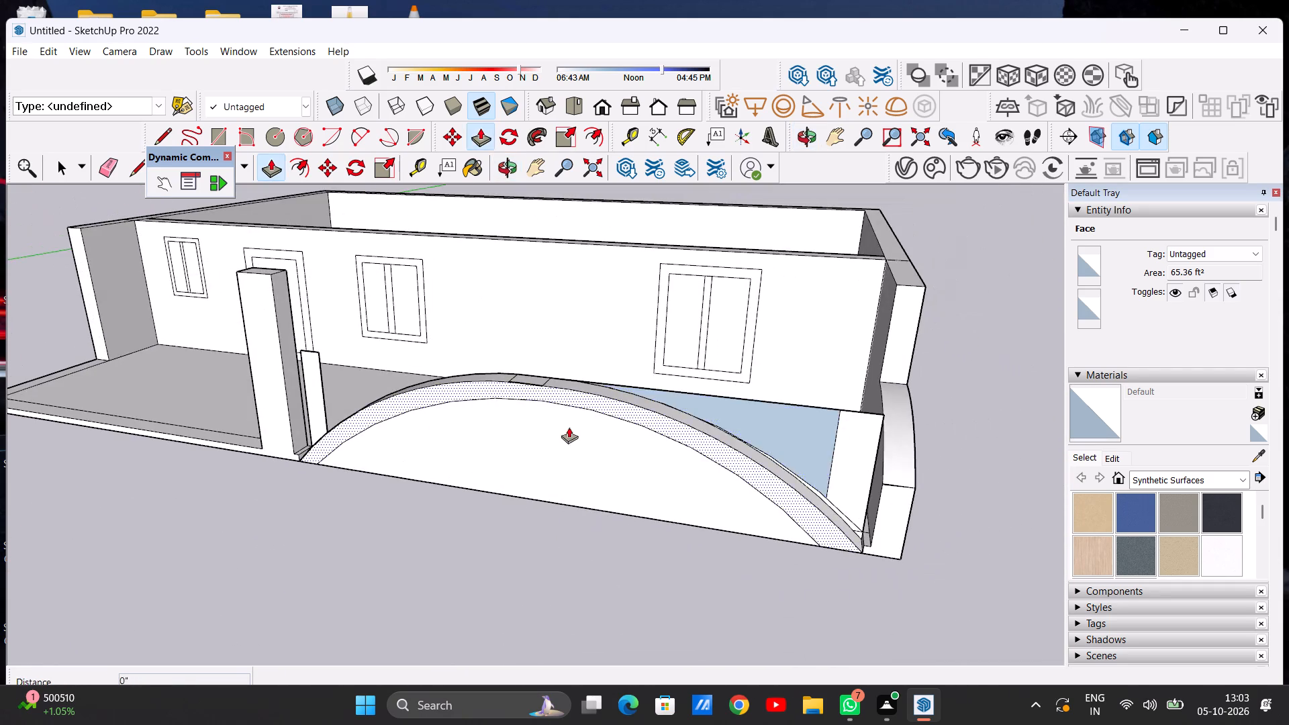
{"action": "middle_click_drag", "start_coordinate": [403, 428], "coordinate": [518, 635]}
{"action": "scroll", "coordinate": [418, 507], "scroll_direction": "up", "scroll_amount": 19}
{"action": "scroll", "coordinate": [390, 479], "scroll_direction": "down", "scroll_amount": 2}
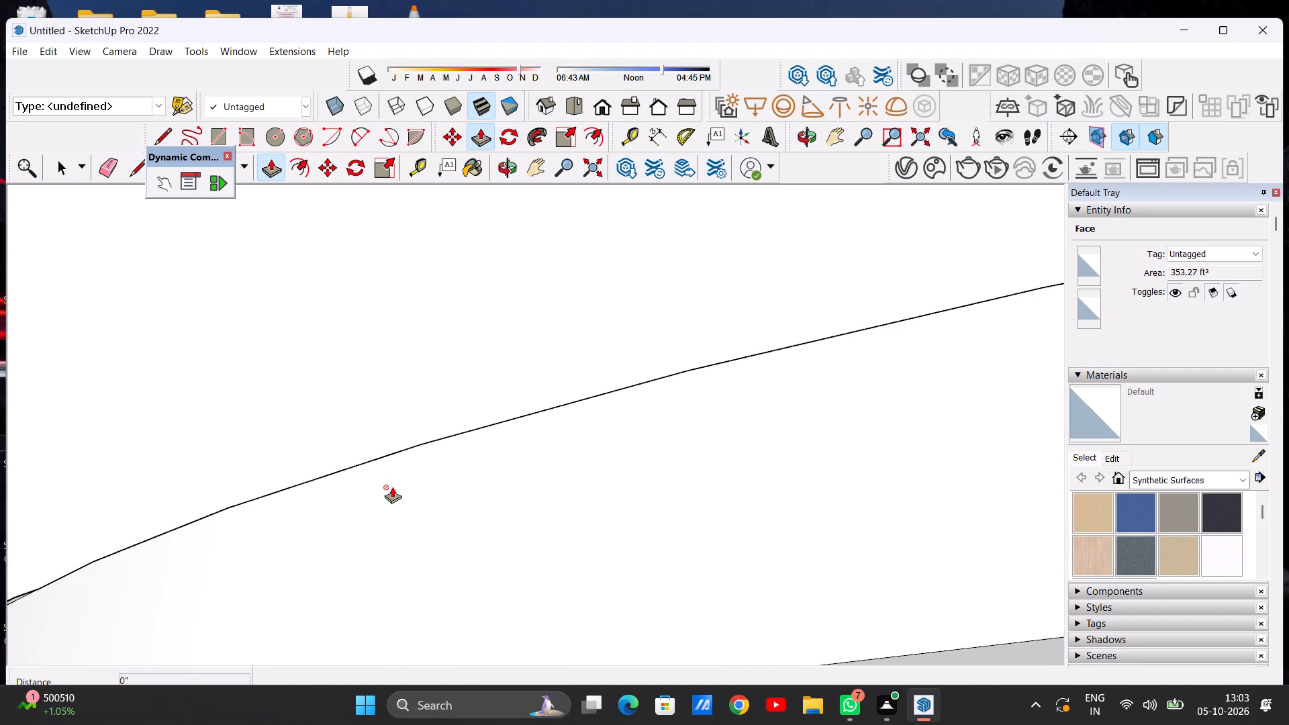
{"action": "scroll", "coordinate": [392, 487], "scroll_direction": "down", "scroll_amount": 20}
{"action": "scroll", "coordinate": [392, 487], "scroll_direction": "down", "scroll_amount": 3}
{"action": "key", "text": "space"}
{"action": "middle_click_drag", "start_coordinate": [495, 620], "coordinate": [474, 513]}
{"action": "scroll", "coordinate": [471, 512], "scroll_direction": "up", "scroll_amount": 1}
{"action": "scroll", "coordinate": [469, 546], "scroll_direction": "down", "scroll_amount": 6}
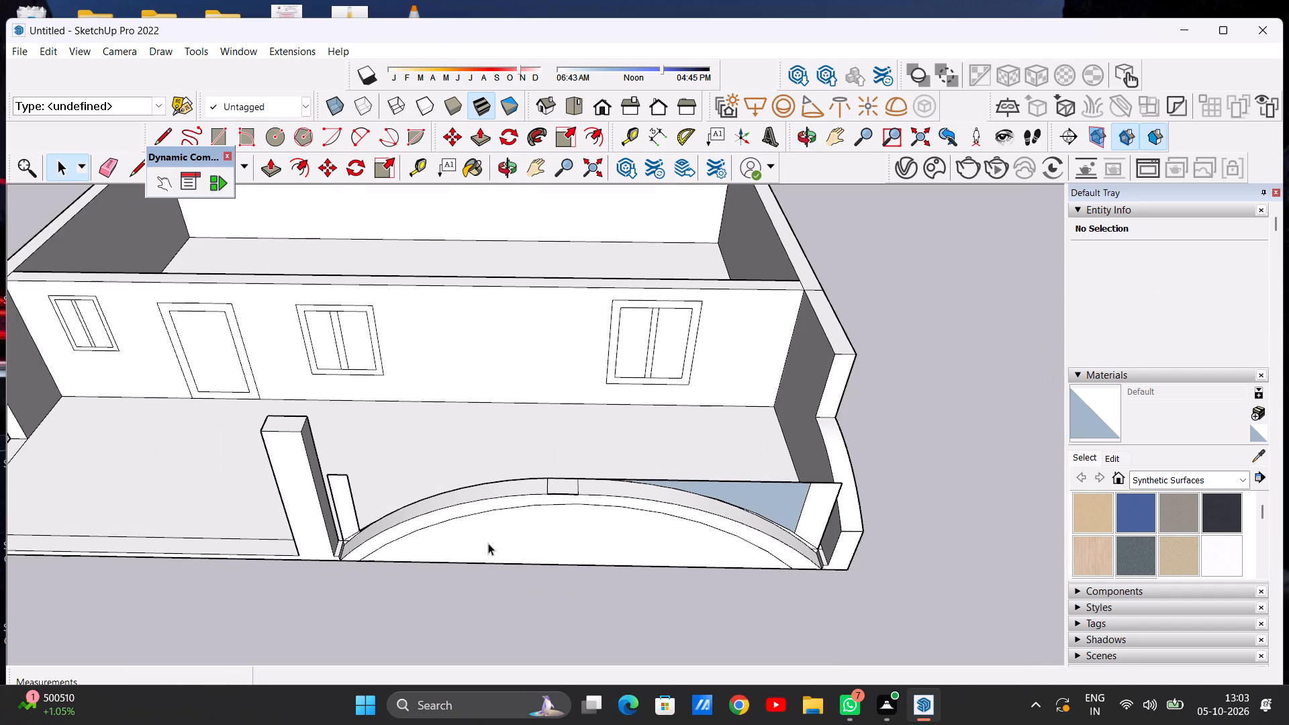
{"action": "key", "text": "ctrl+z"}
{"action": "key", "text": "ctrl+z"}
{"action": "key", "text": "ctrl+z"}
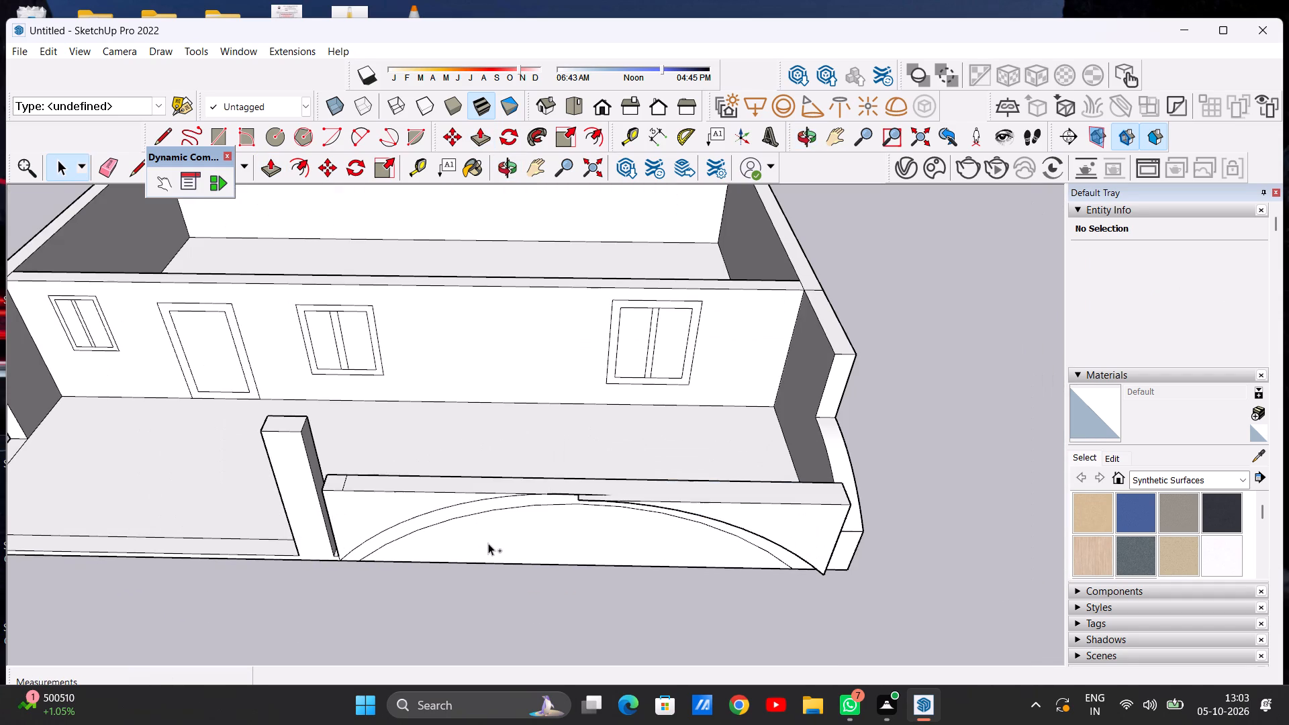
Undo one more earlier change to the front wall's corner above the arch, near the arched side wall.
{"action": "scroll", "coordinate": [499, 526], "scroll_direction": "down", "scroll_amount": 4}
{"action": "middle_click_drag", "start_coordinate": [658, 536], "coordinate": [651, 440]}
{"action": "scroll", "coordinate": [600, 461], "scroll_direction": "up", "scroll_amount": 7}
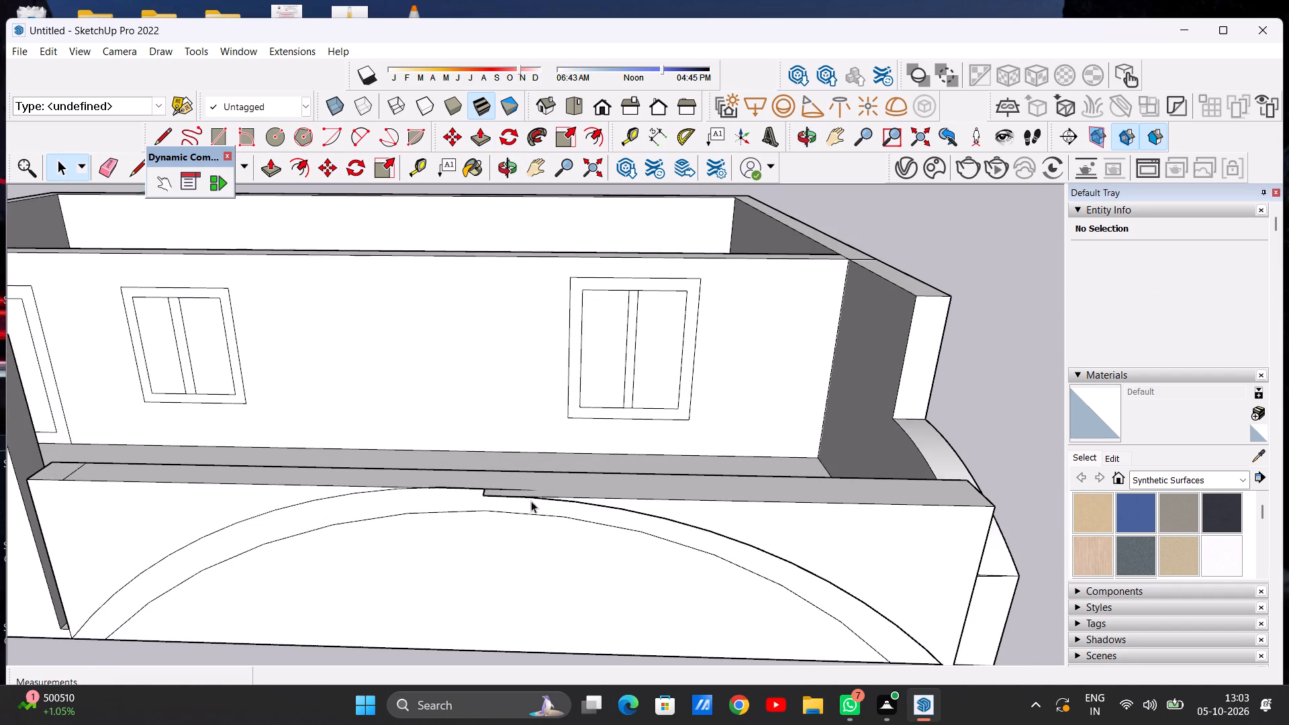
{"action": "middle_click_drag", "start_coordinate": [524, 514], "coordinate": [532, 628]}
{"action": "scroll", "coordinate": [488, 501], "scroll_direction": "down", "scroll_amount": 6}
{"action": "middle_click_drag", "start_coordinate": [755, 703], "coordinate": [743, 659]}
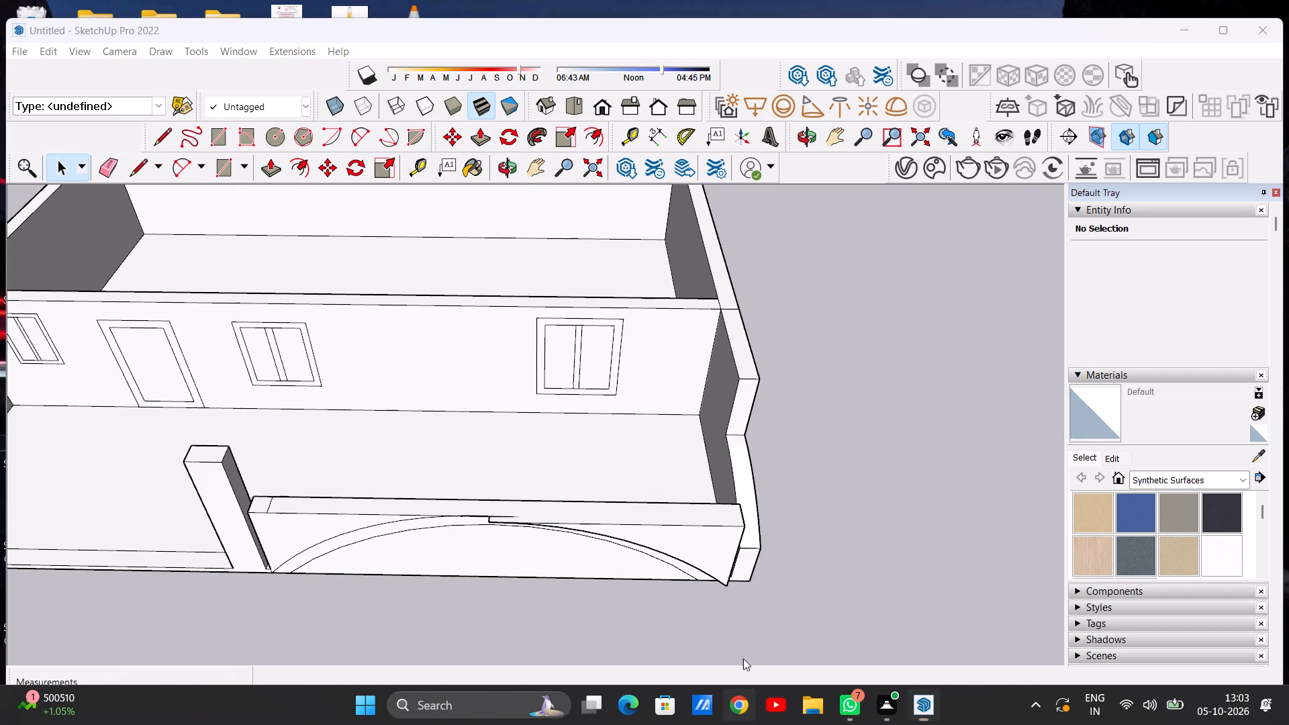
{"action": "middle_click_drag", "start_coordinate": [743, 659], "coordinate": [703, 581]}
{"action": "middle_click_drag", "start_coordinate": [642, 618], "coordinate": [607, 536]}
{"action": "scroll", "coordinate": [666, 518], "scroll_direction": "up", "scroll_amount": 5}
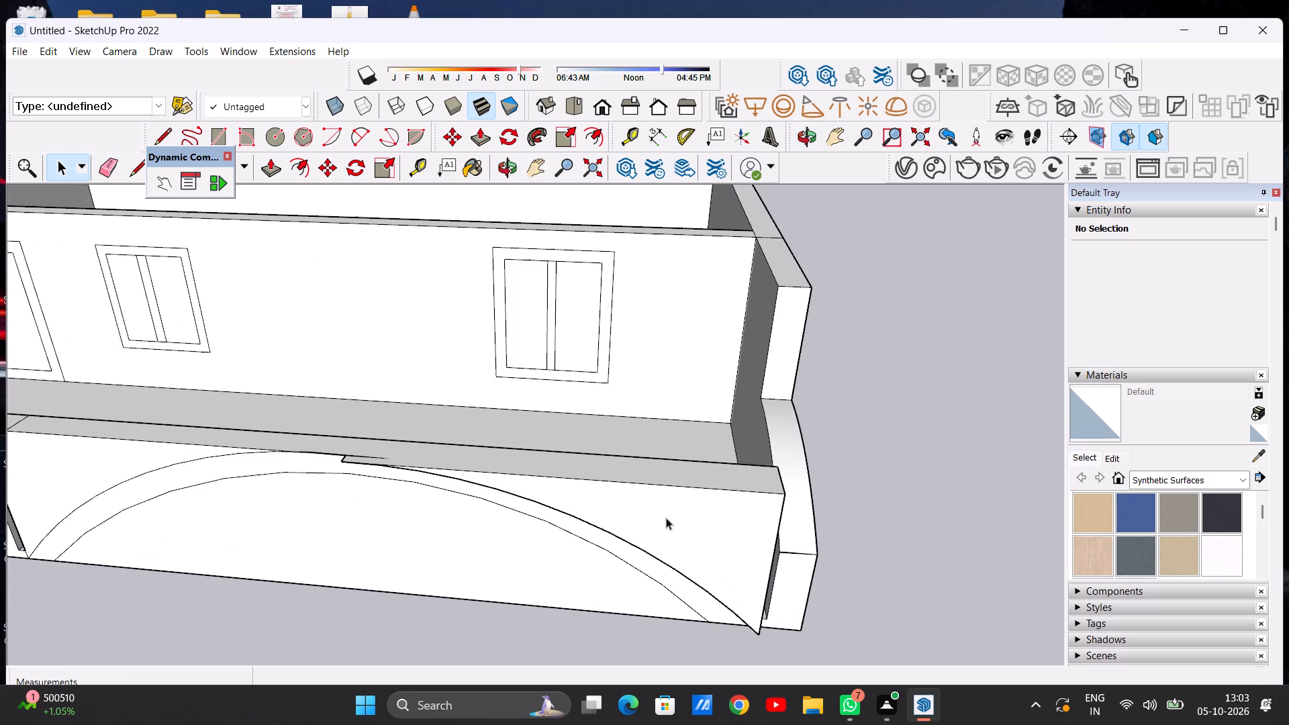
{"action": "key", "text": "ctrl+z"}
Push the outer face's corner area above the arch, near the arched side wall, back about 2' 4 15/16" to the inner face.
{"action": "scroll", "coordinate": [666, 518], "scroll_direction": "down", "scroll_amount": 4}
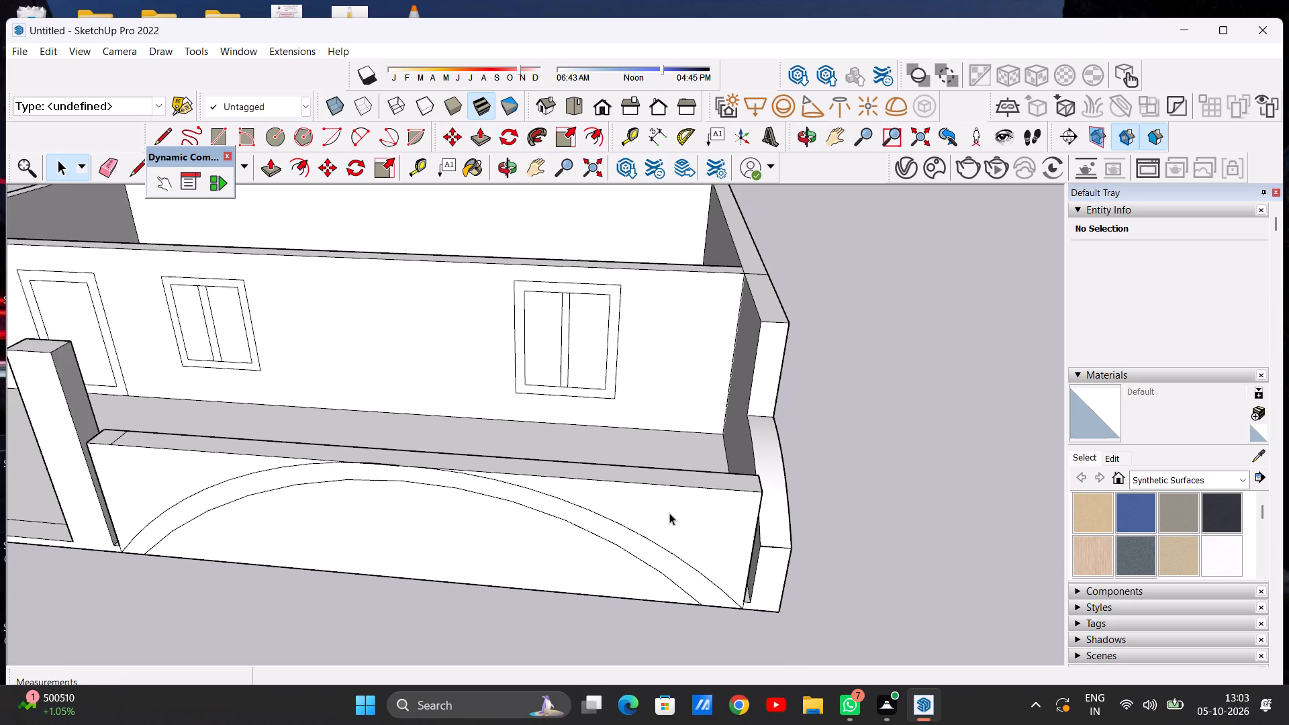
{"action": "key", "text": "p"}
{"action": "scroll", "coordinate": [671, 512], "scroll_direction": "up", "scroll_amount": 6}
{"action": "left_click", "coordinate": [671, 512]}
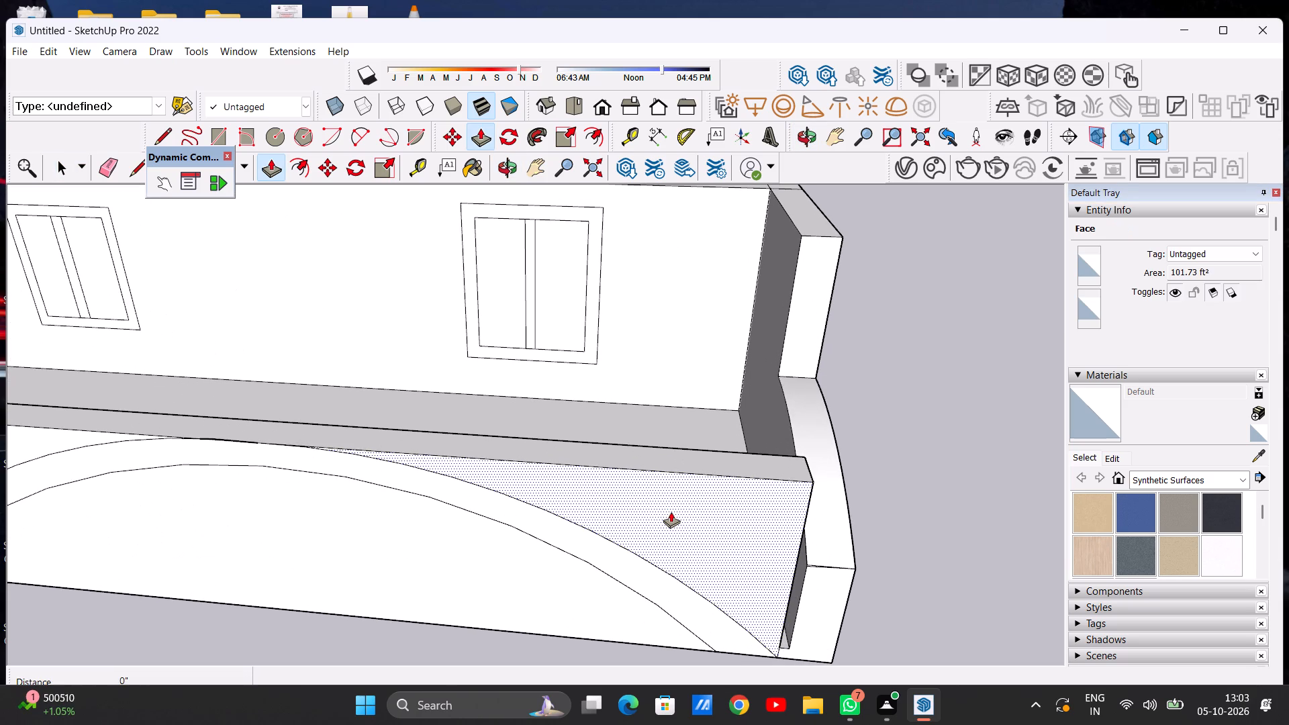
{"action": "left_click", "coordinate": [682, 445]}
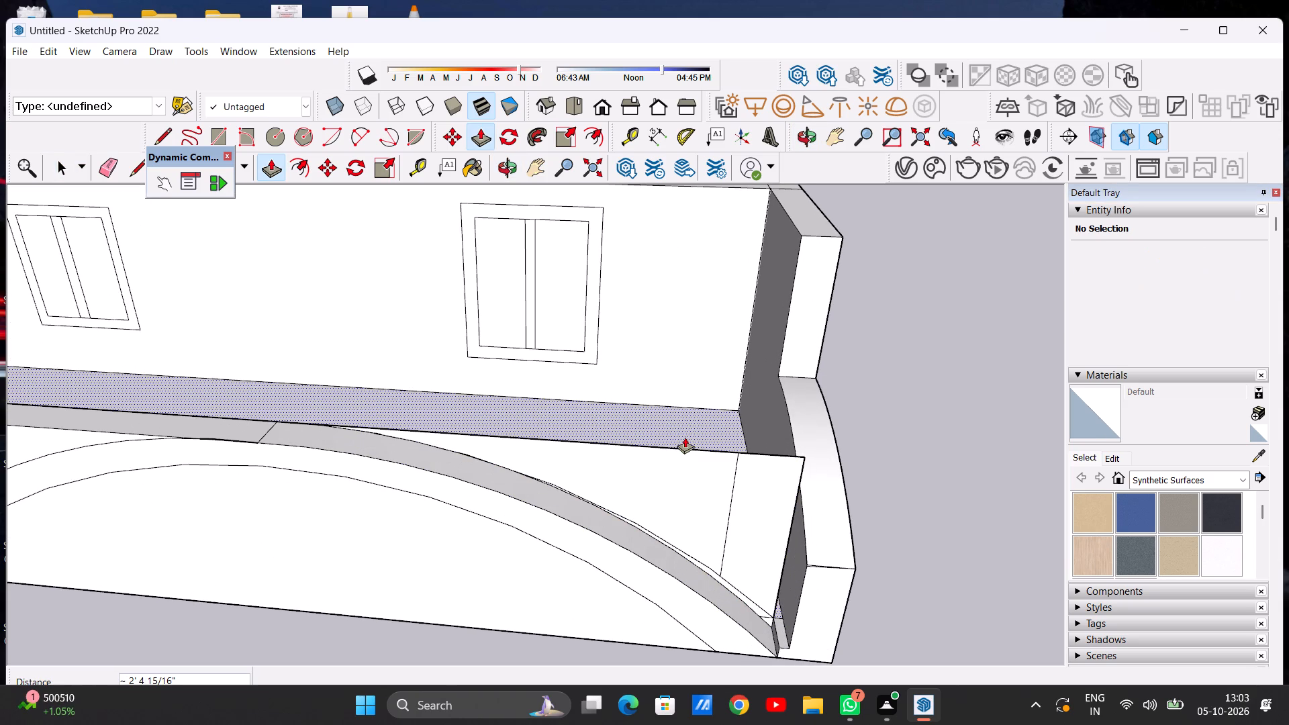
{"action": "scroll", "coordinate": [681, 483], "scroll_direction": "down", "scroll_amount": 7}
{"action": "scroll", "coordinate": [718, 489], "scroll_direction": "up", "scroll_amount": 5}
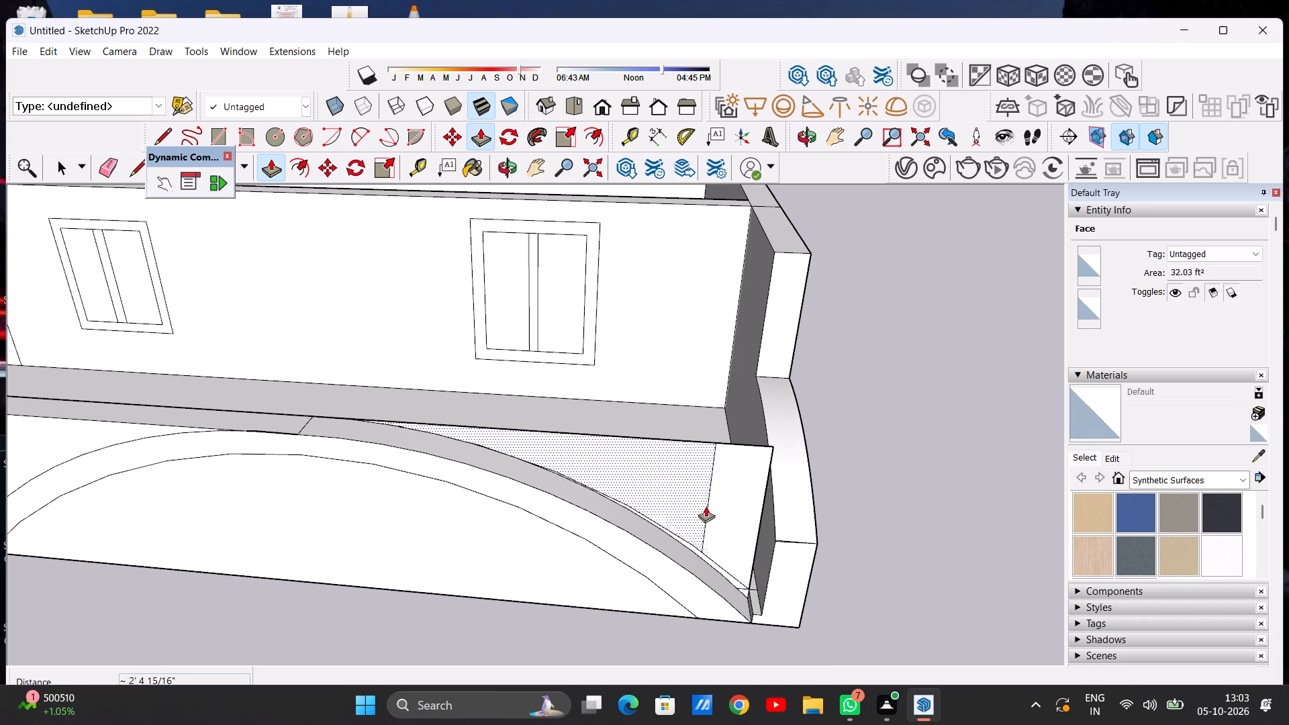
Erase the edges of the leftover inner-face panels above the arch, near the arched side wall.
{"action": "key", "text": "space"}
{"action": "key", "text": "e"}
{"action": "middle_click_drag", "start_coordinate": [718, 493], "coordinate": [696, 594]}
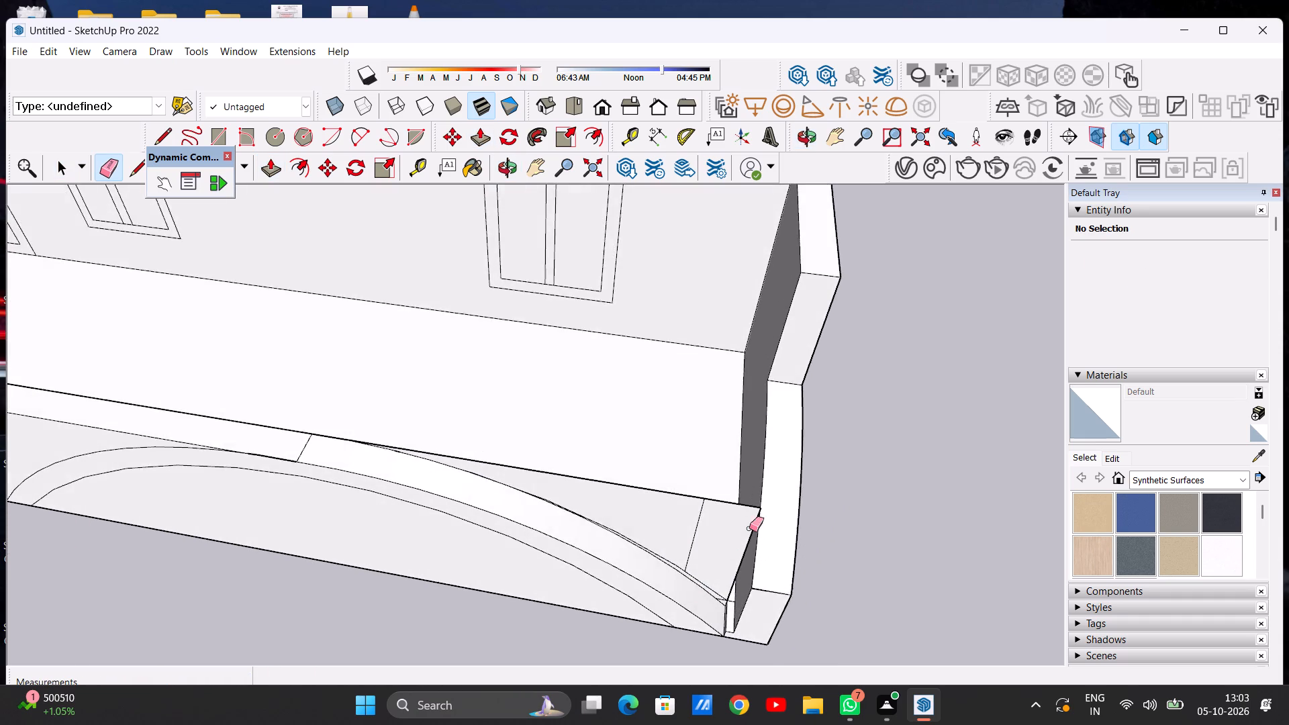
{"action": "scroll", "coordinate": [751, 522], "scroll_direction": "up", "scroll_amount": 5}
{"action": "left_click_drag", "start_coordinate": [736, 491], "coordinate": [732, 512]}
{"action": "left_click_drag", "start_coordinate": [666, 477], "coordinate": [664, 495]}
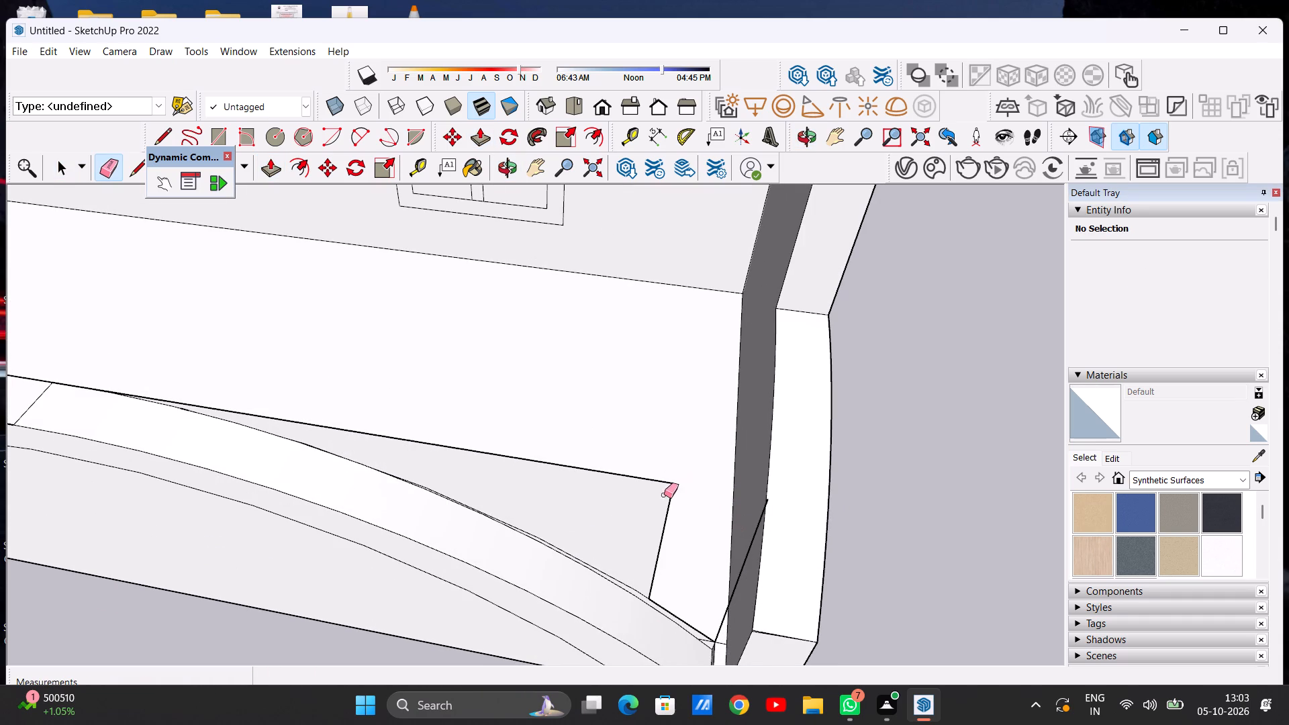
{"action": "left_click_drag", "start_coordinate": [664, 495], "coordinate": [667, 507]}
Erase the stray upright edge at the end of the arch beside the arched side wall.
{"action": "scroll", "coordinate": [689, 524], "scroll_direction": "down", "scroll_amount": 6}
{"action": "middle_click_drag", "start_coordinate": [653, 509], "coordinate": [422, 567]}
{"action": "middle_click_drag", "start_coordinate": [743, 468], "coordinate": [579, 505]}
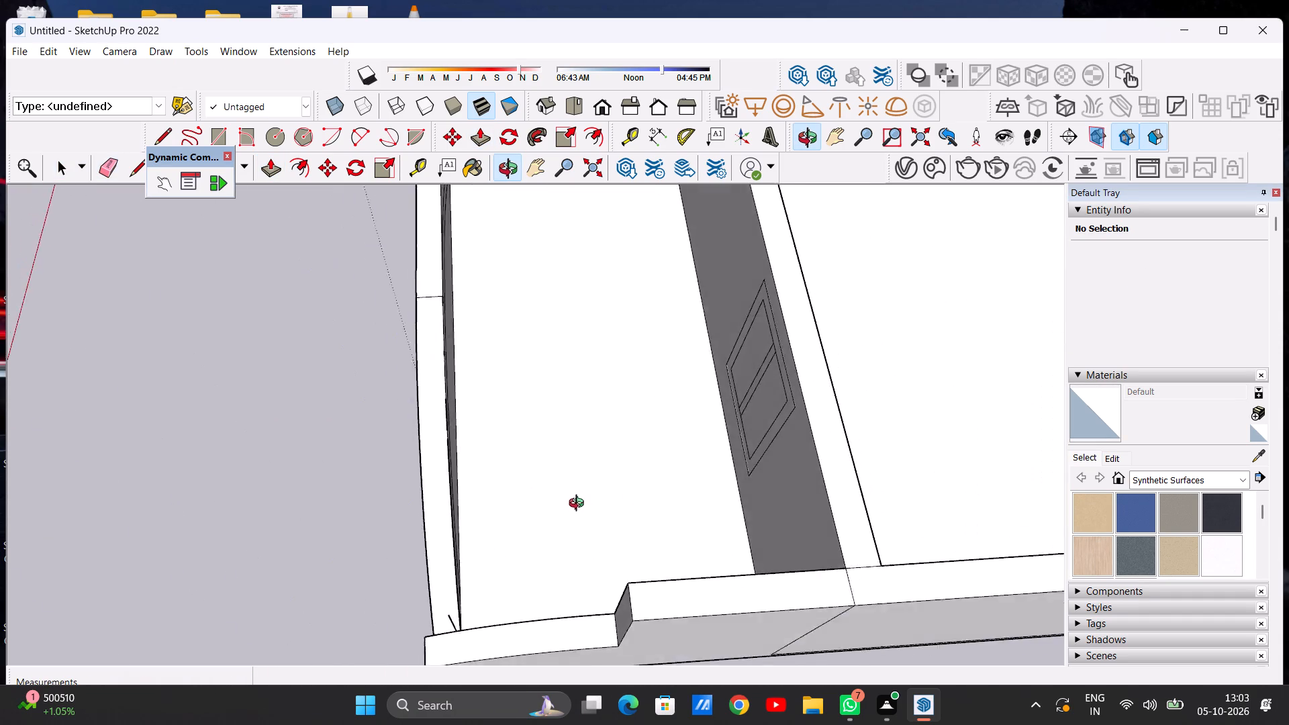
{"action": "middle_click_drag", "start_coordinate": [579, 505], "coordinate": [542, 526]}
{"action": "scroll", "coordinate": [448, 544], "scroll_direction": "up", "scroll_amount": 13}
{"action": "scroll", "coordinate": [408, 552], "scroll_direction": "up", "scroll_amount": 16}
{"action": "scroll", "coordinate": [397, 563], "scroll_direction": "up", "scroll_amount": 6}
{"action": "scroll", "coordinate": [640, 534], "scroll_direction": "down", "scroll_amount": 12}
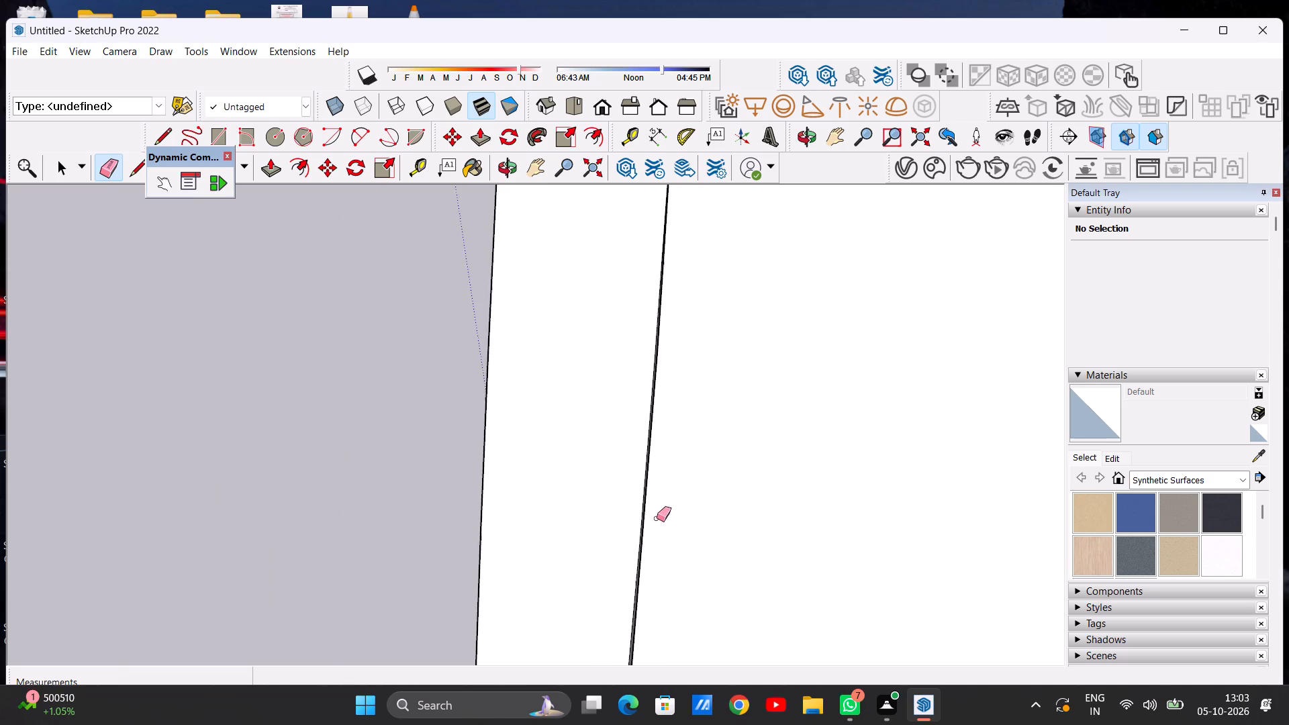
{"action": "scroll", "coordinate": [657, 518], "scroll_direction": "down", "scroll_amount": 20}
{"action": "scroll", "coordinate": [657, 518], "scroll_direction": "down", "scroll_amount": 5}
{"action": "middle_click_drag", "start_coordinate": [568, 531], "coordinate": [933, 389]}
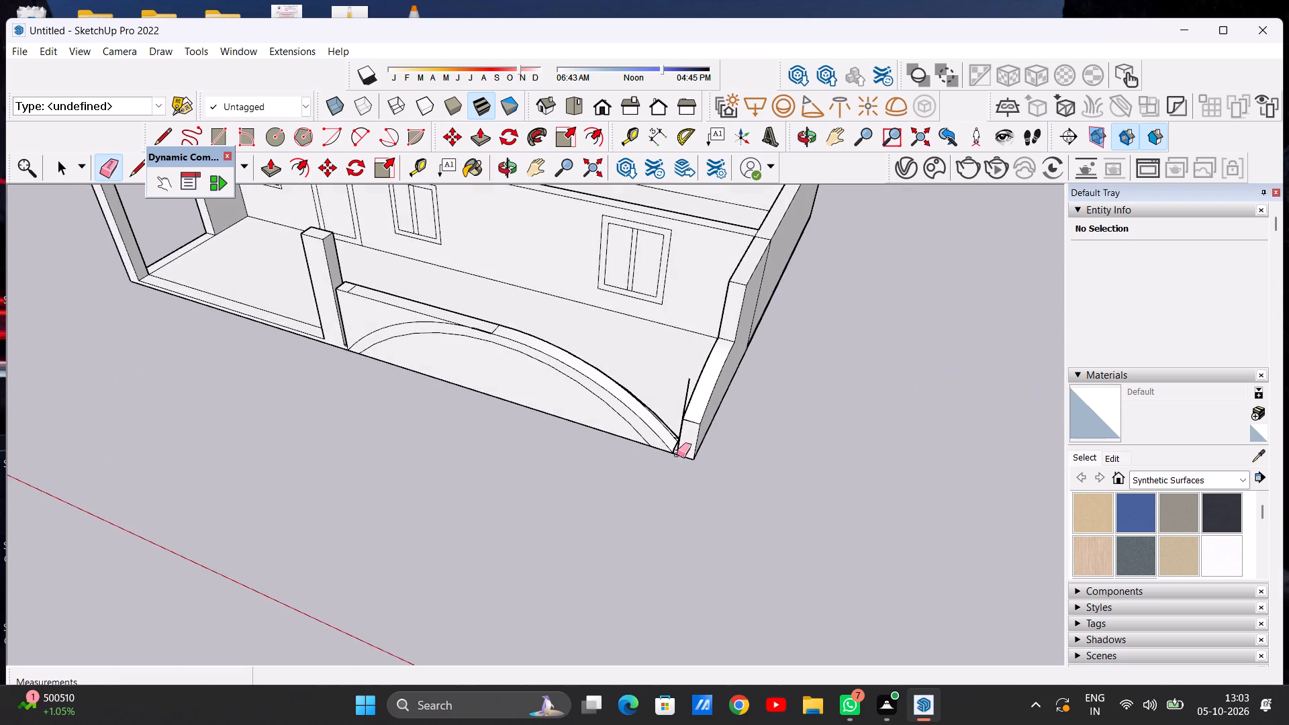
{"action": "middle_click_drag", "start_coordinate": [649, 486], "coordinate": [847, 385]}
{"action": "scroll", "coordinate": [749, 505], "scroll_direction": "down", "scroll_amount": 6}
{"action": "scroll", "coordinate": [706, 400], "scroll_direction": "up", "scroll_amount": 4}
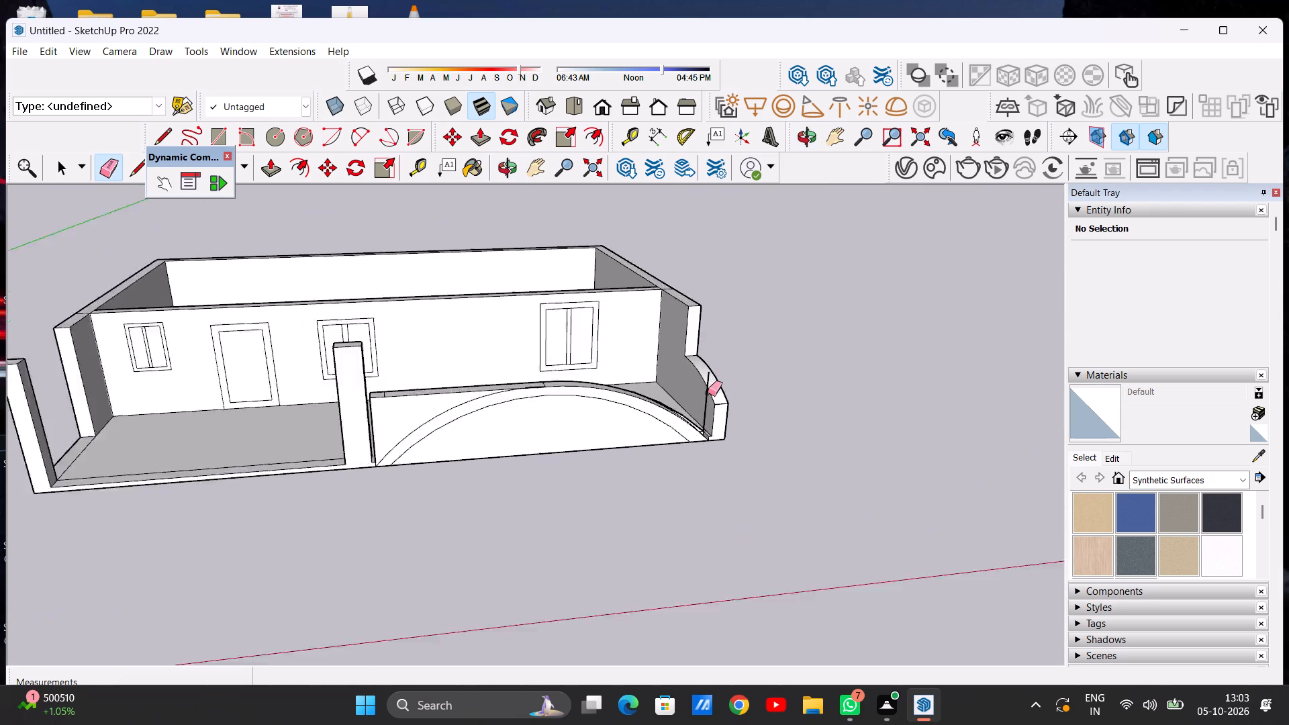
{"action": "scroll", "coordinate": [708, 393], "scroll_direction": "up", "scroll_amount": 13}
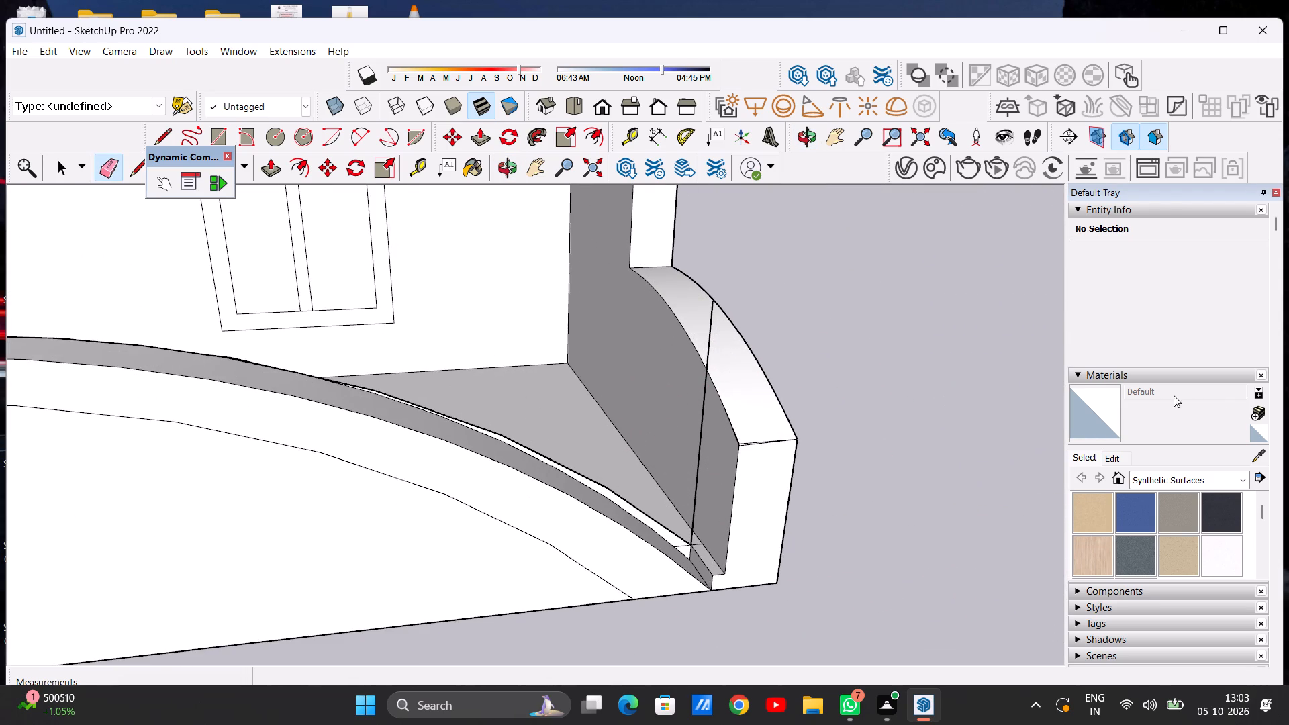
{"action": "double_click", "coordinate": [710, 315]}
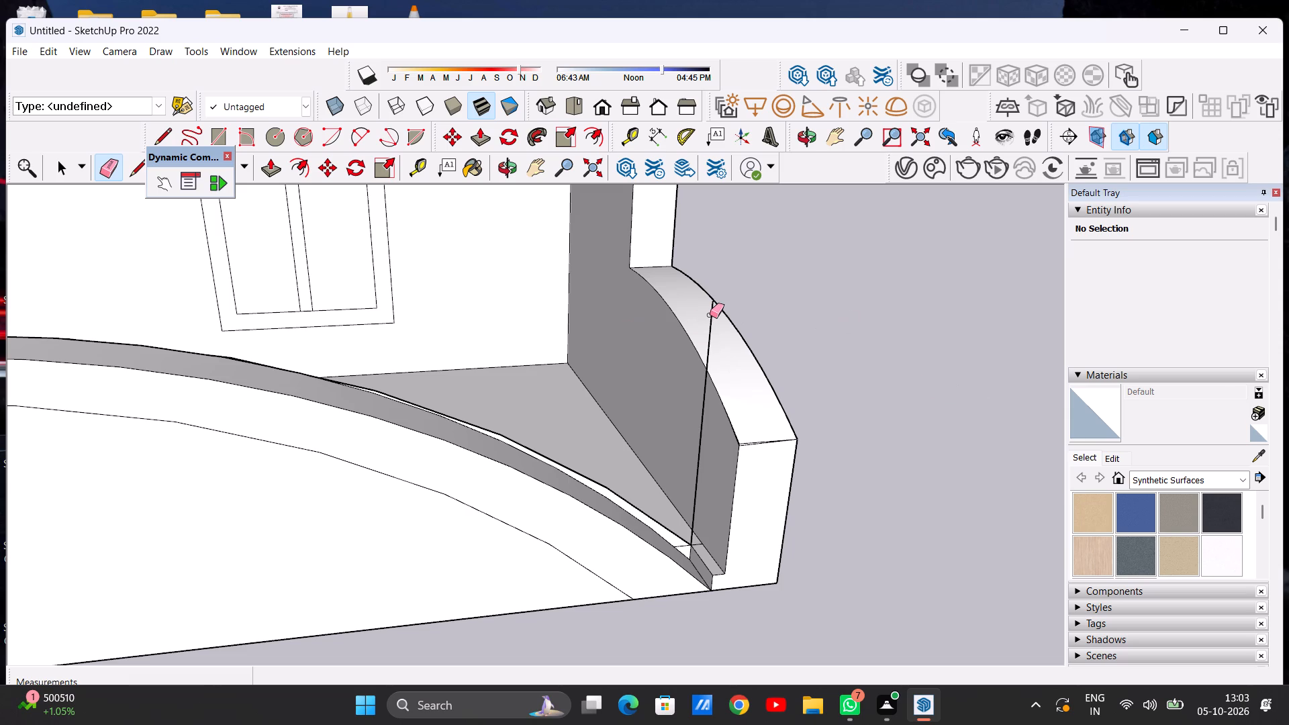
{"action": "left_click", "coordinate": [712, 330]}
{"action": "scroll", "coordinate": [704, 430], "scroll_direction": "down", "scroll_amount": 4}
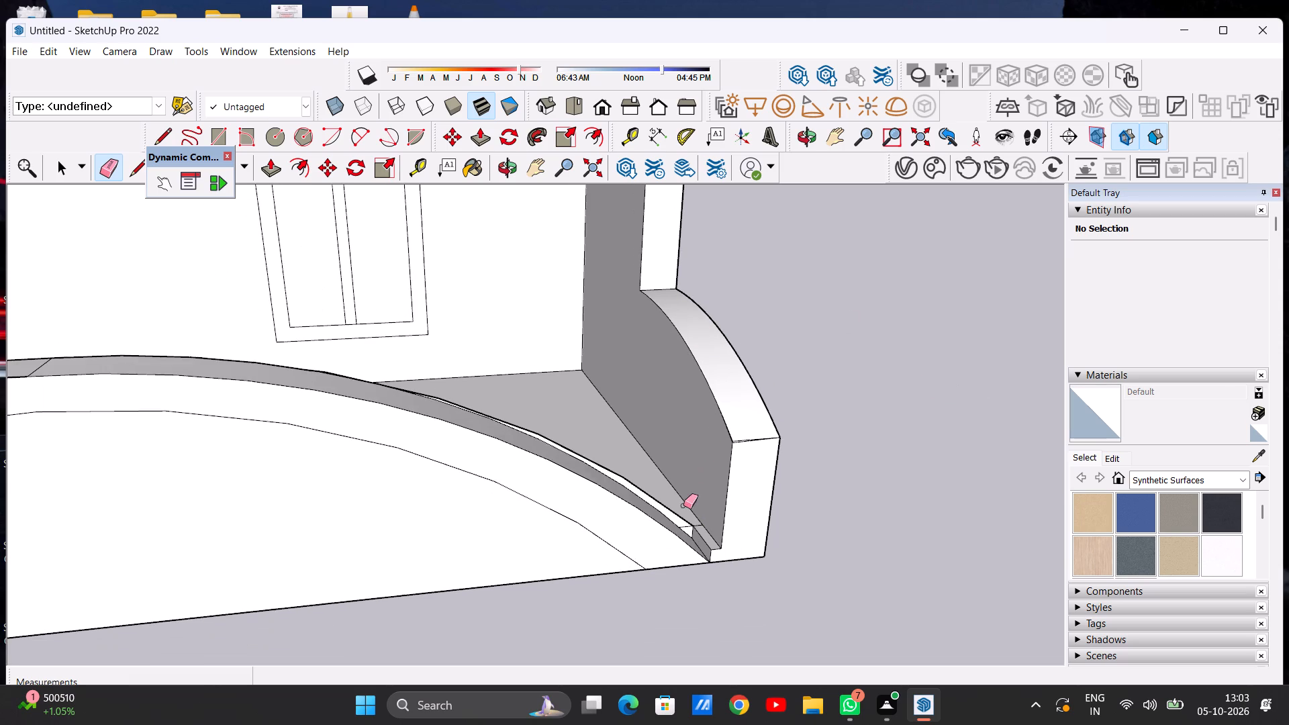
Examine the cleared arch end beside the arched side wall up close, and the whole building from the front.
{"action": "middle_click_drag", "start_coordinate": [682, 514], "coordinate": [656, 650]}
{"action": "scroll", "coordinate": [671, 547], "scroll_direction": "up", "scroll_amount": 7}
{"action": "scroll", "coordinate": [698, 489], "scroll_direction": "up", "scroll_amount": 6}
{"action": "scroll", "coordinate": [702, 499], "scroll_direction": "down", "scroll_amount": 17}
{"action": "scroll", "coordinate": [714, 507], "scroll_direction": "up", "scroll_amount": 5}
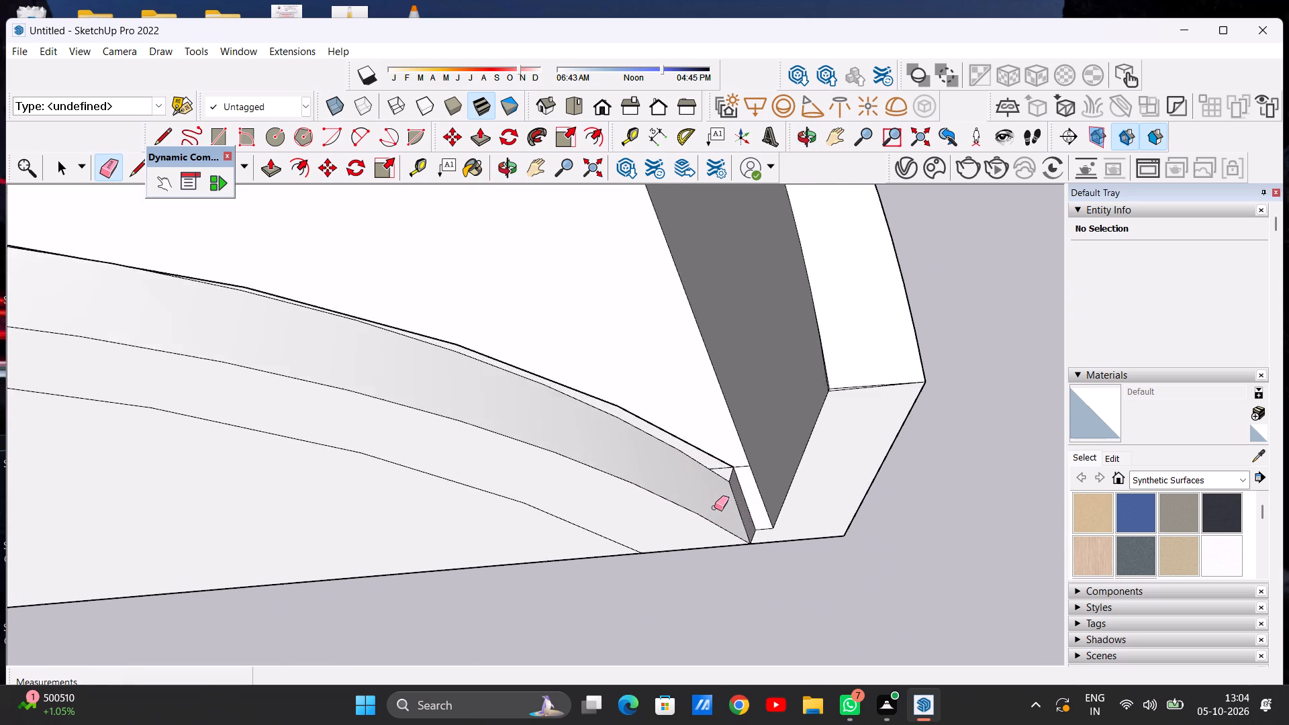
{"action": "scroll", "coordinate": [714, 507], "scroll_direction": "up", "scroll_amount": 6}
{"action": "scroll", "coordinate": [732, 519], "scroll_direction": "down", "scroll_amount": 20}
{"action": "middle_click_drag", "start_coordinate": [707, 542], "coordinate": [724, 442]}
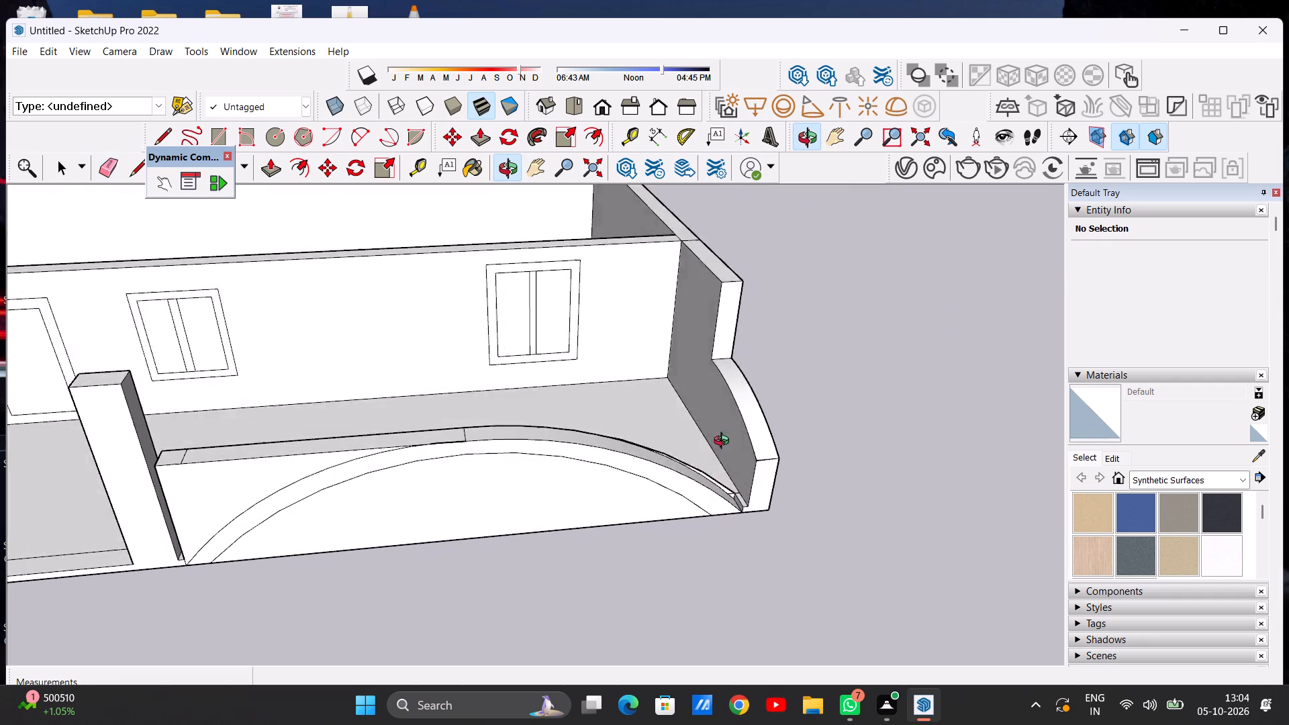
{"action": "middle_click_drag", "start_coordinate": [724, 442], "coordinate": [729, 360]}
{"action": "scroll", "coordinate": [671, 489], "scroll_direction": "down", "scroll_amount": 8}
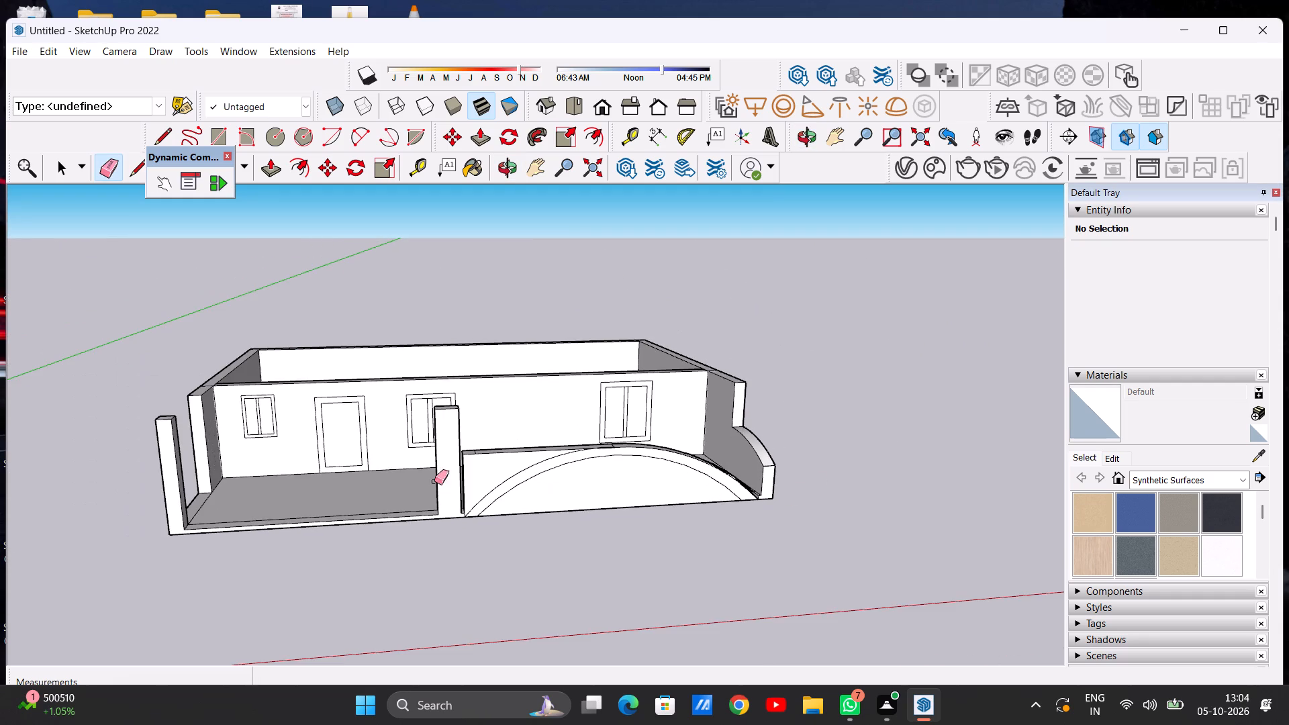
Push the outer face's corner area above the arch, beside the pillar, back about 2' 4 15/16" to the inner face.
{"action": "scroll", "coordinate": [483, 481], "scroll_direction": "up", "scroll_amount": 15}
{"action": "middle_click_drag", "start_coordinate": [532, 481], "coordinate": [516, 529]}
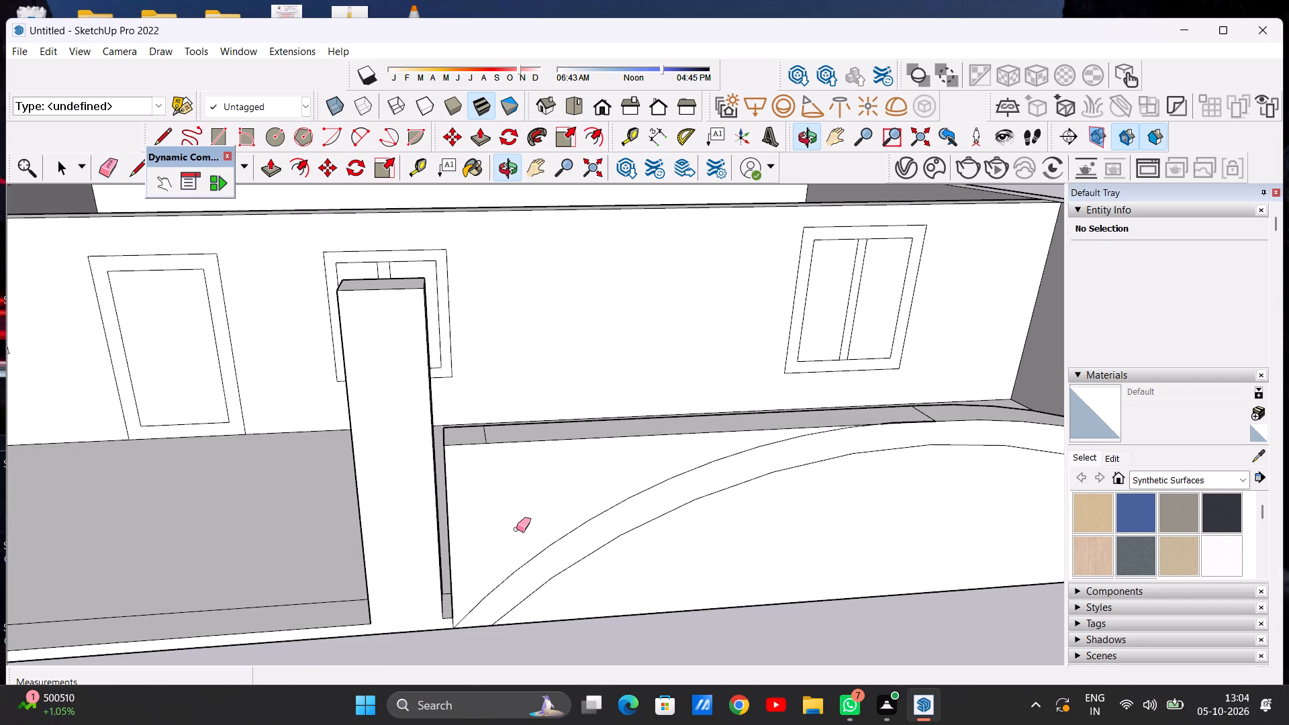
{"action": "key", "text": "p"}
{"action": "scroll", "coordinate": [508, 488], "scroll_direction": "up", "scroll_amount": 5}
{"action": "left_click", "coordinate": [508, 488]}
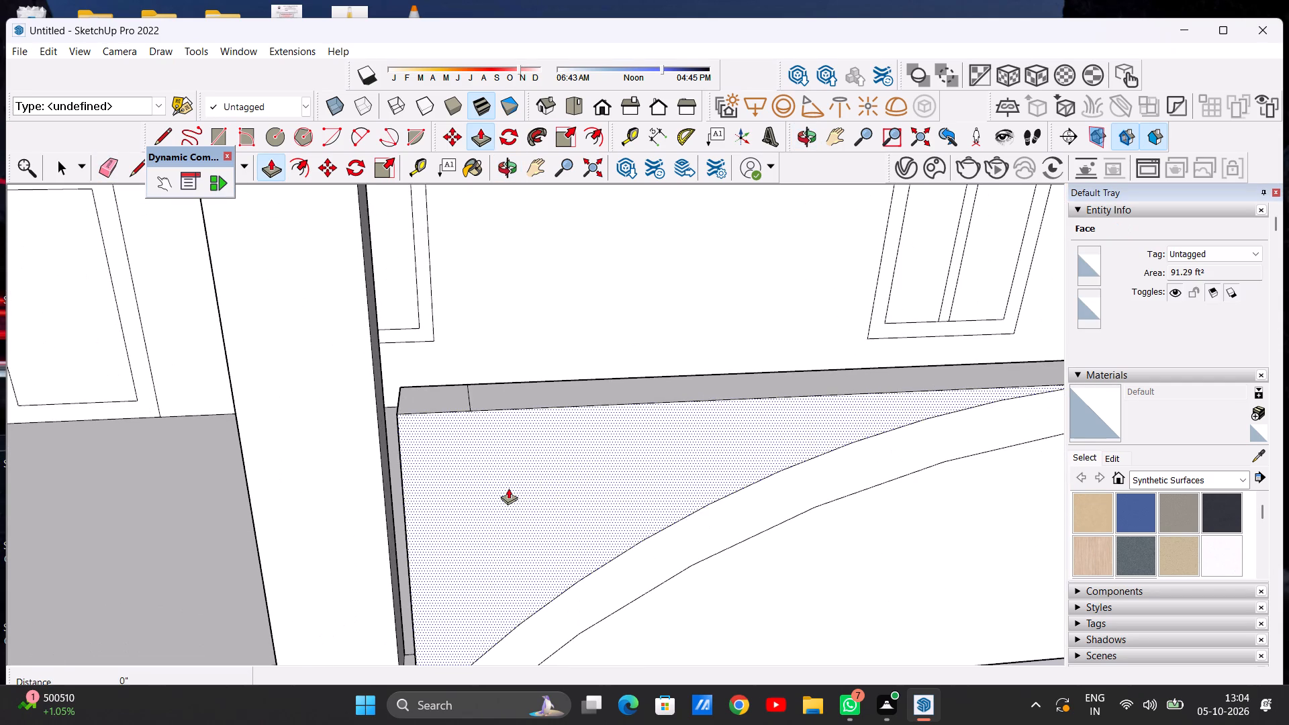
{"action": "left_click", "coordinate": [506, 378]}
{"action": "scroll", "coordinate": [558, 468], "scroll_direction": "down", "scroll_amount": 3}
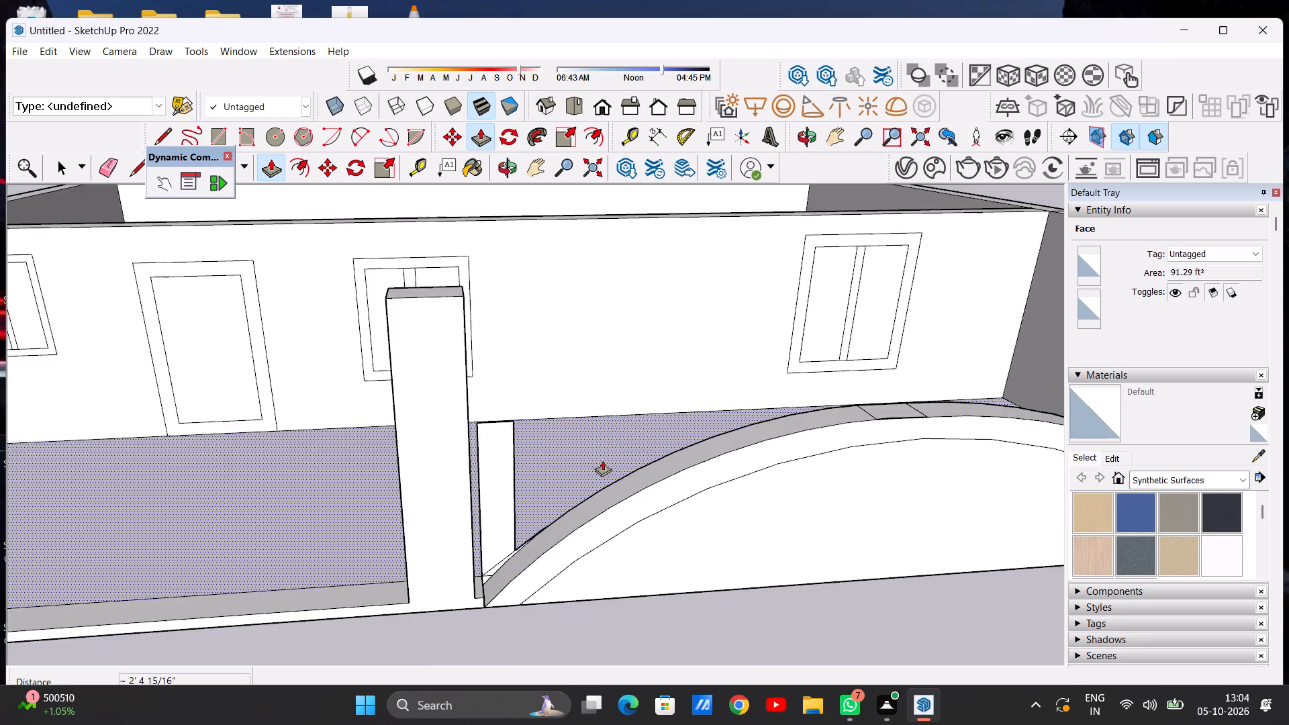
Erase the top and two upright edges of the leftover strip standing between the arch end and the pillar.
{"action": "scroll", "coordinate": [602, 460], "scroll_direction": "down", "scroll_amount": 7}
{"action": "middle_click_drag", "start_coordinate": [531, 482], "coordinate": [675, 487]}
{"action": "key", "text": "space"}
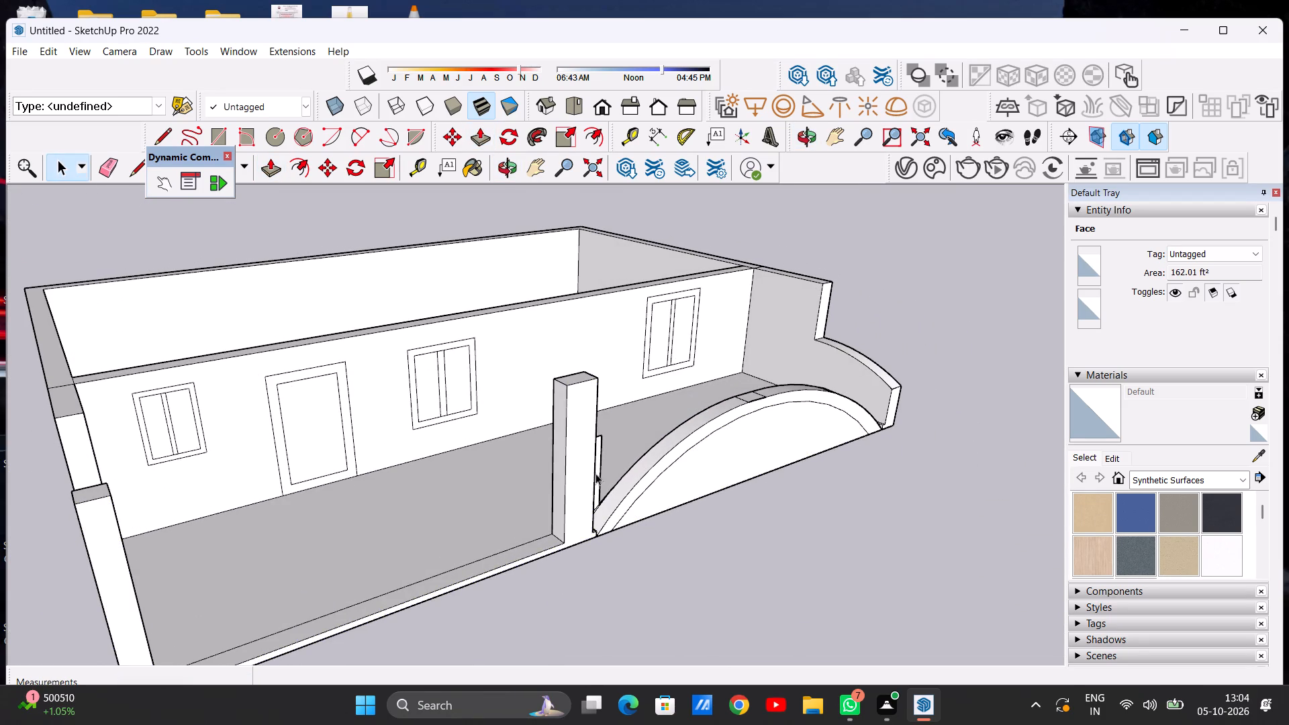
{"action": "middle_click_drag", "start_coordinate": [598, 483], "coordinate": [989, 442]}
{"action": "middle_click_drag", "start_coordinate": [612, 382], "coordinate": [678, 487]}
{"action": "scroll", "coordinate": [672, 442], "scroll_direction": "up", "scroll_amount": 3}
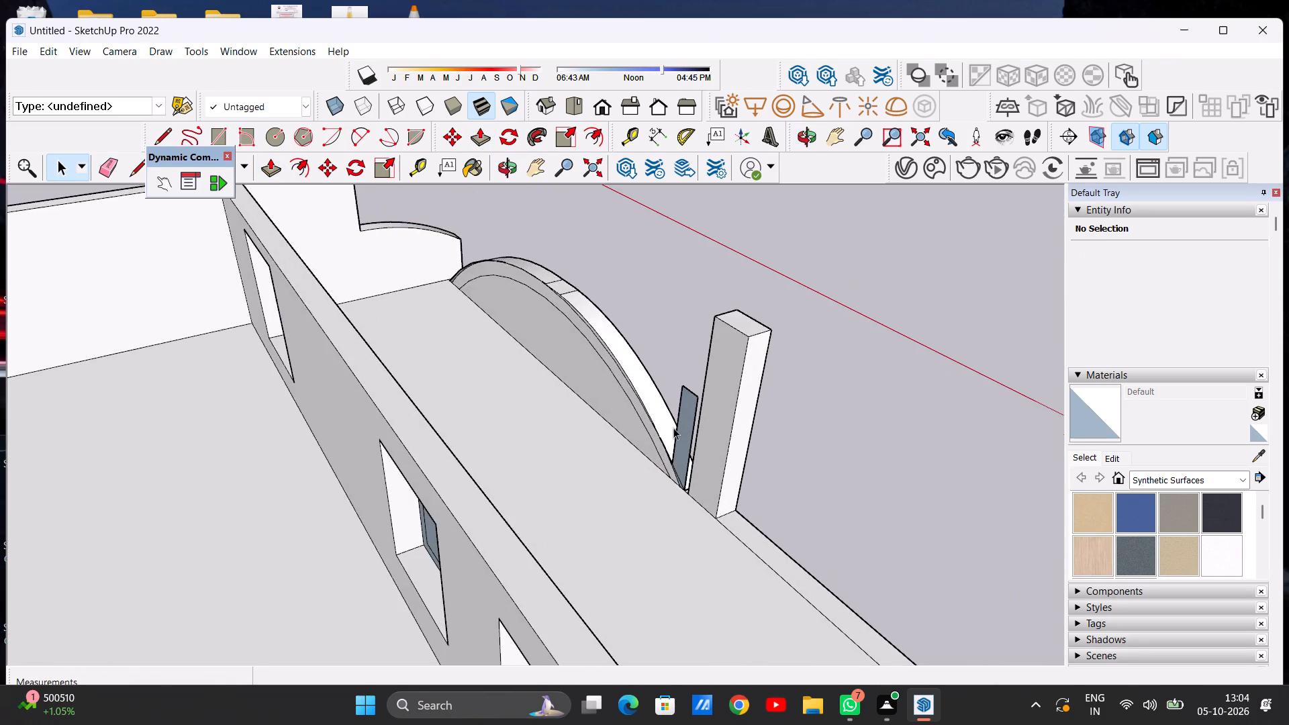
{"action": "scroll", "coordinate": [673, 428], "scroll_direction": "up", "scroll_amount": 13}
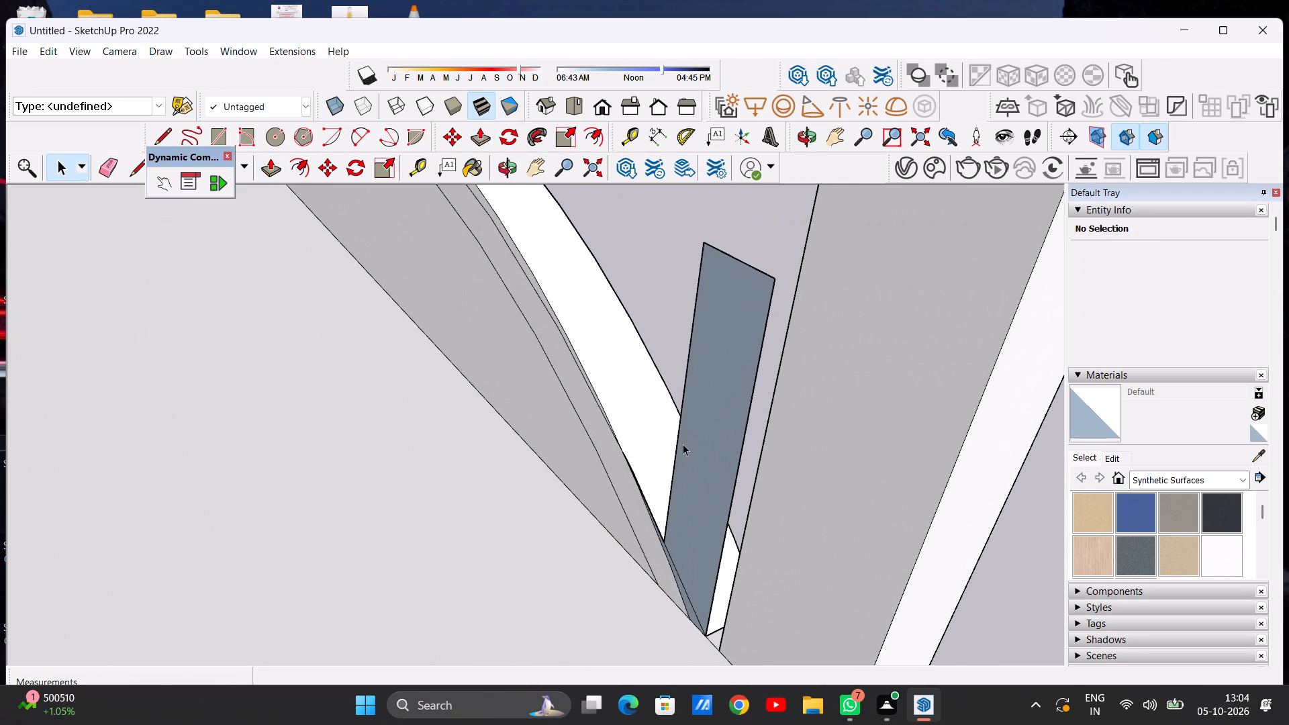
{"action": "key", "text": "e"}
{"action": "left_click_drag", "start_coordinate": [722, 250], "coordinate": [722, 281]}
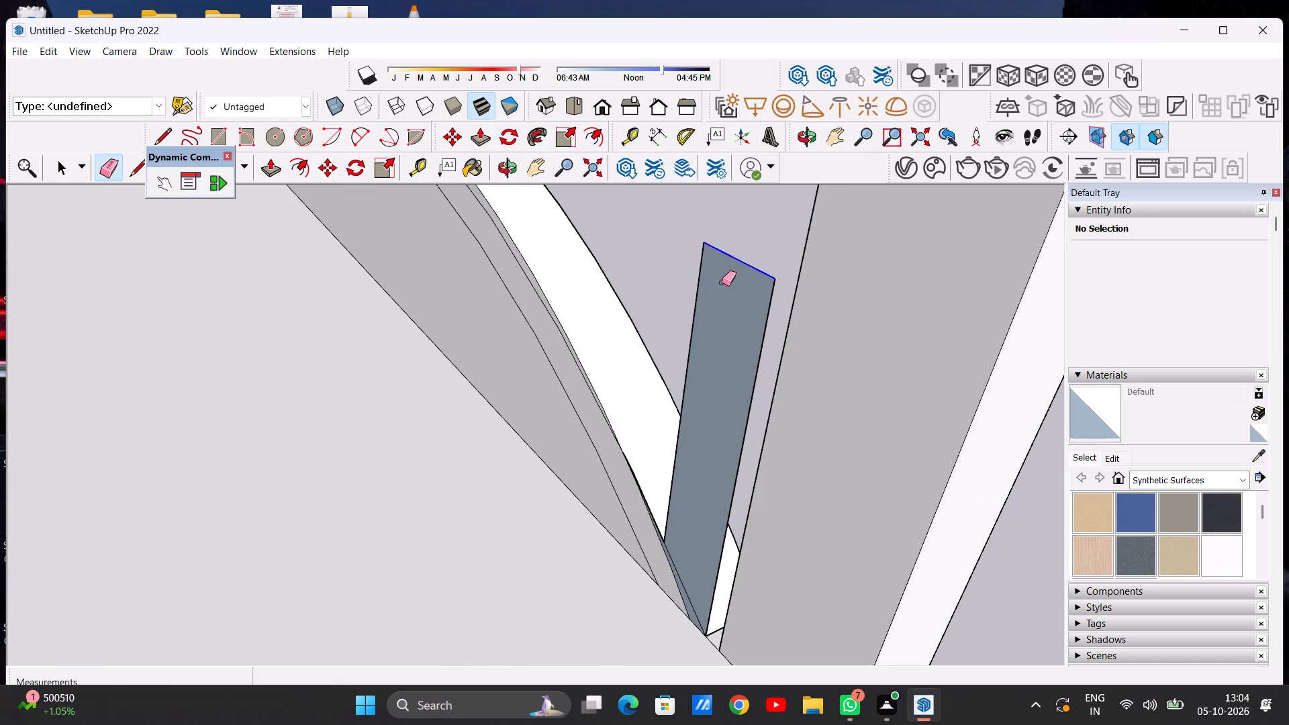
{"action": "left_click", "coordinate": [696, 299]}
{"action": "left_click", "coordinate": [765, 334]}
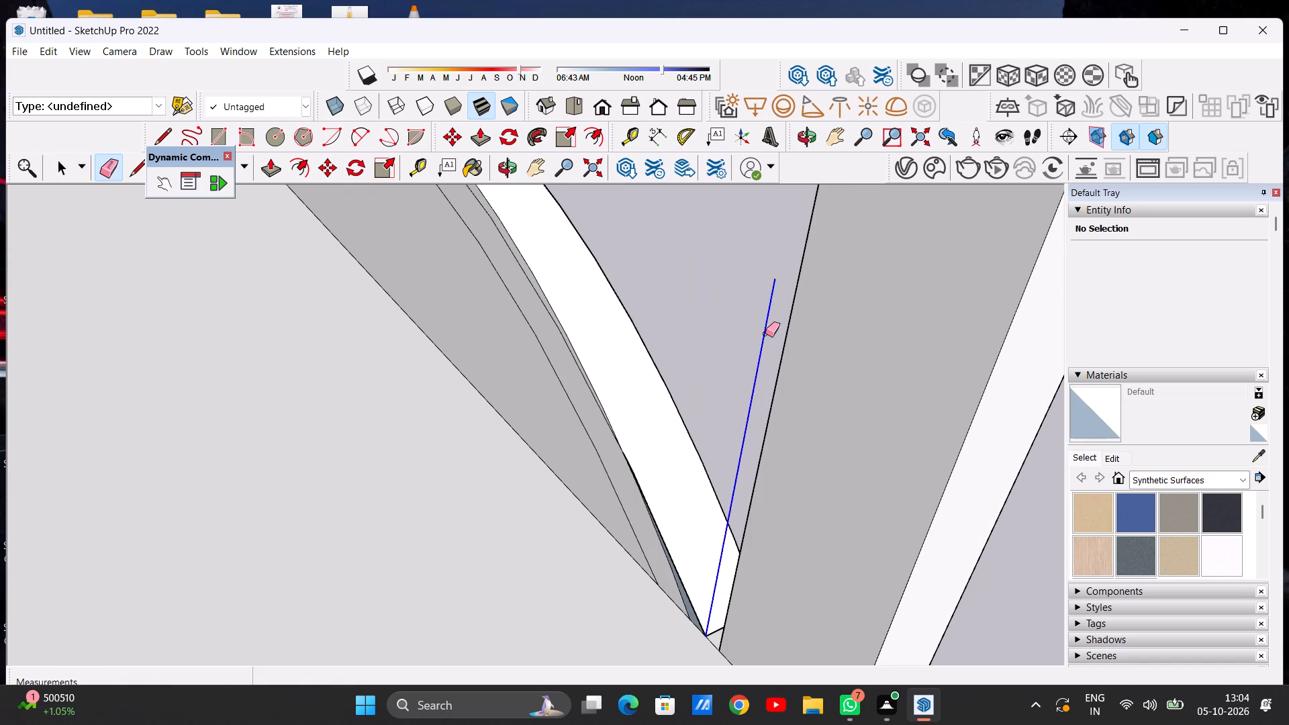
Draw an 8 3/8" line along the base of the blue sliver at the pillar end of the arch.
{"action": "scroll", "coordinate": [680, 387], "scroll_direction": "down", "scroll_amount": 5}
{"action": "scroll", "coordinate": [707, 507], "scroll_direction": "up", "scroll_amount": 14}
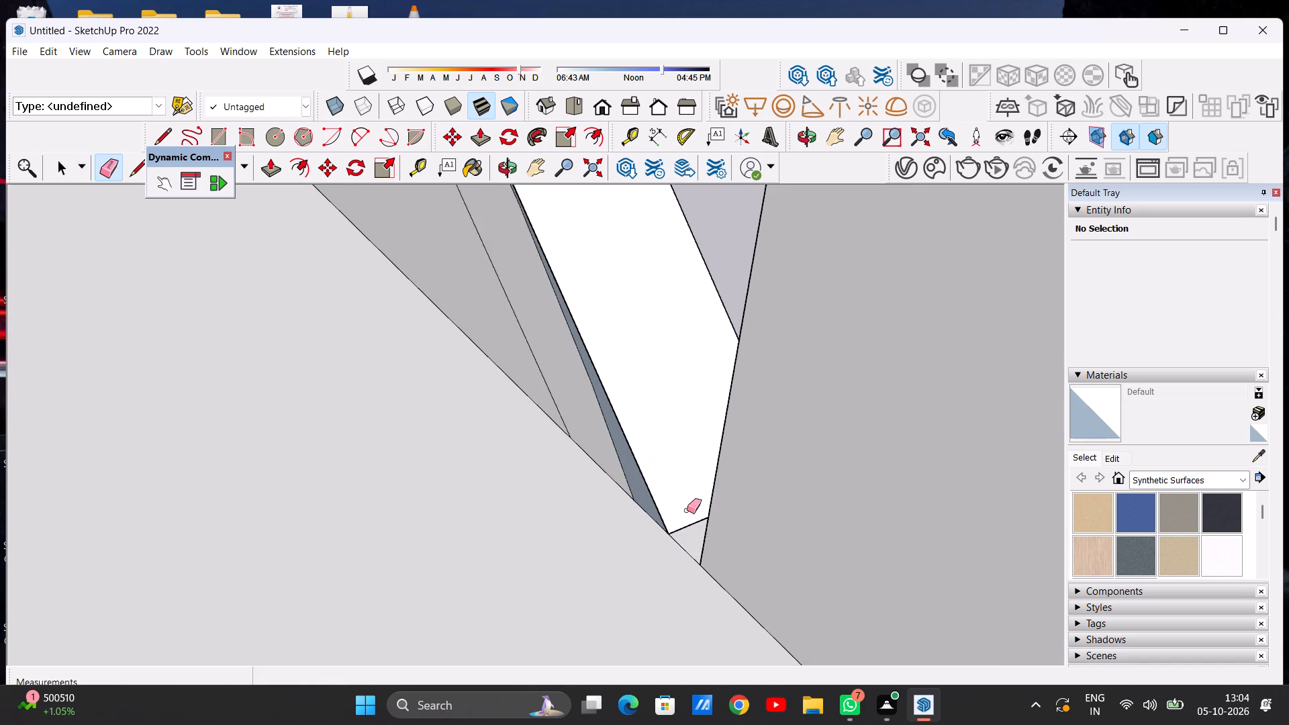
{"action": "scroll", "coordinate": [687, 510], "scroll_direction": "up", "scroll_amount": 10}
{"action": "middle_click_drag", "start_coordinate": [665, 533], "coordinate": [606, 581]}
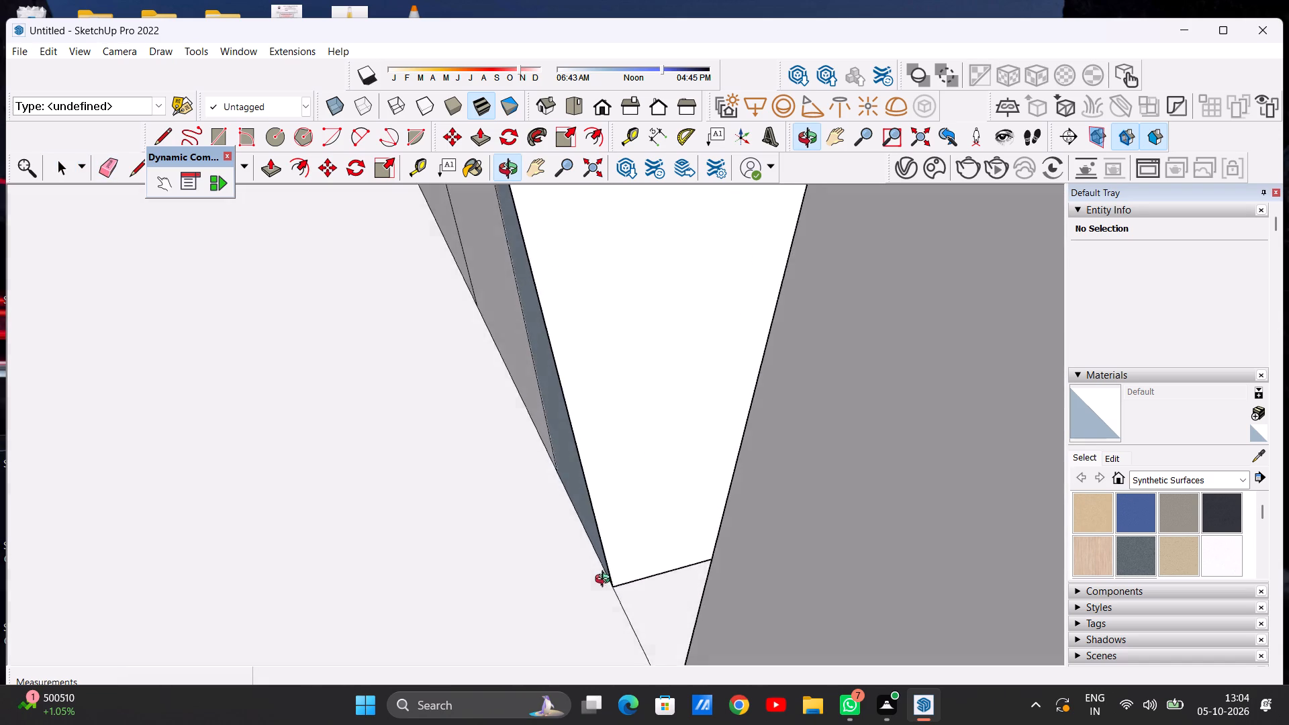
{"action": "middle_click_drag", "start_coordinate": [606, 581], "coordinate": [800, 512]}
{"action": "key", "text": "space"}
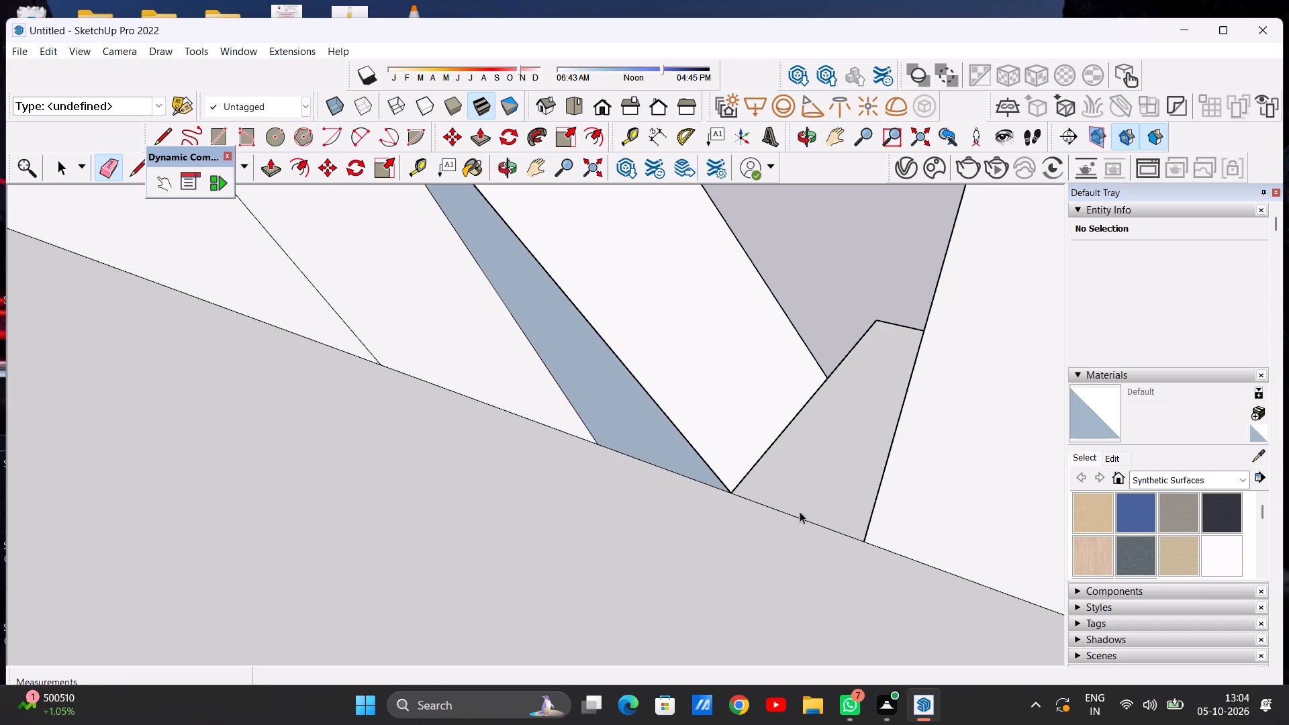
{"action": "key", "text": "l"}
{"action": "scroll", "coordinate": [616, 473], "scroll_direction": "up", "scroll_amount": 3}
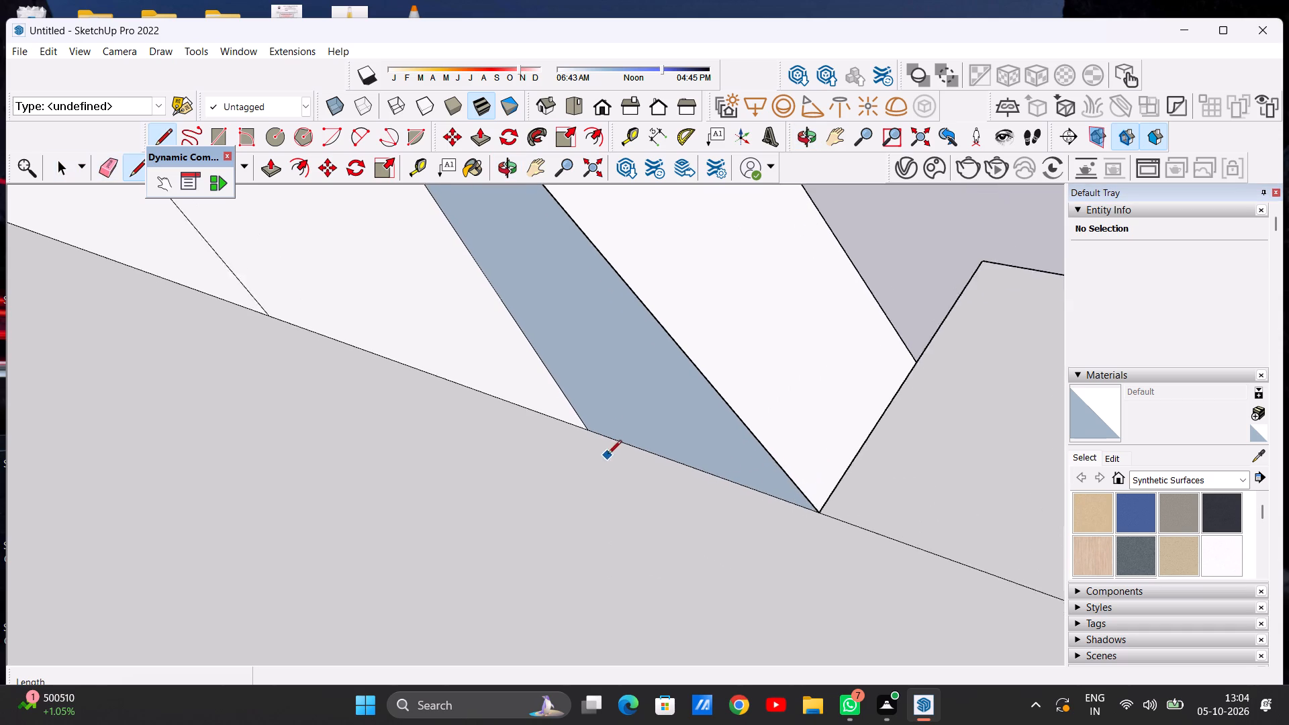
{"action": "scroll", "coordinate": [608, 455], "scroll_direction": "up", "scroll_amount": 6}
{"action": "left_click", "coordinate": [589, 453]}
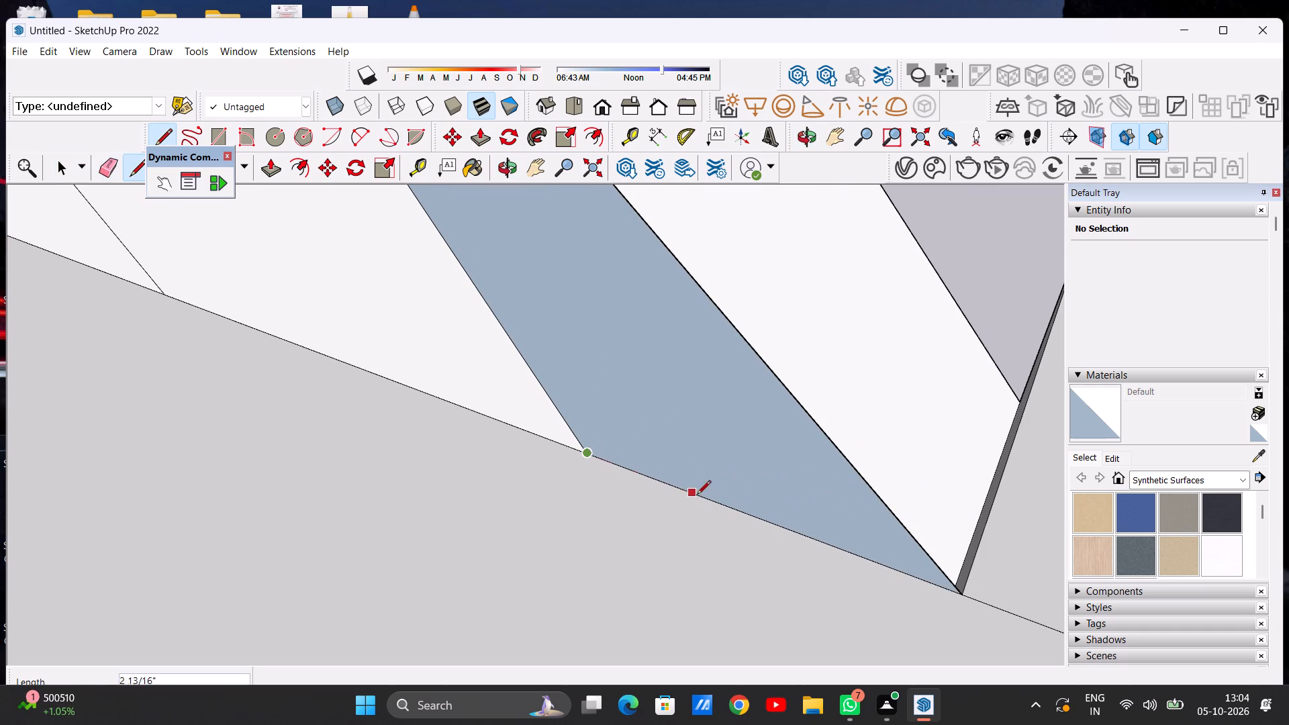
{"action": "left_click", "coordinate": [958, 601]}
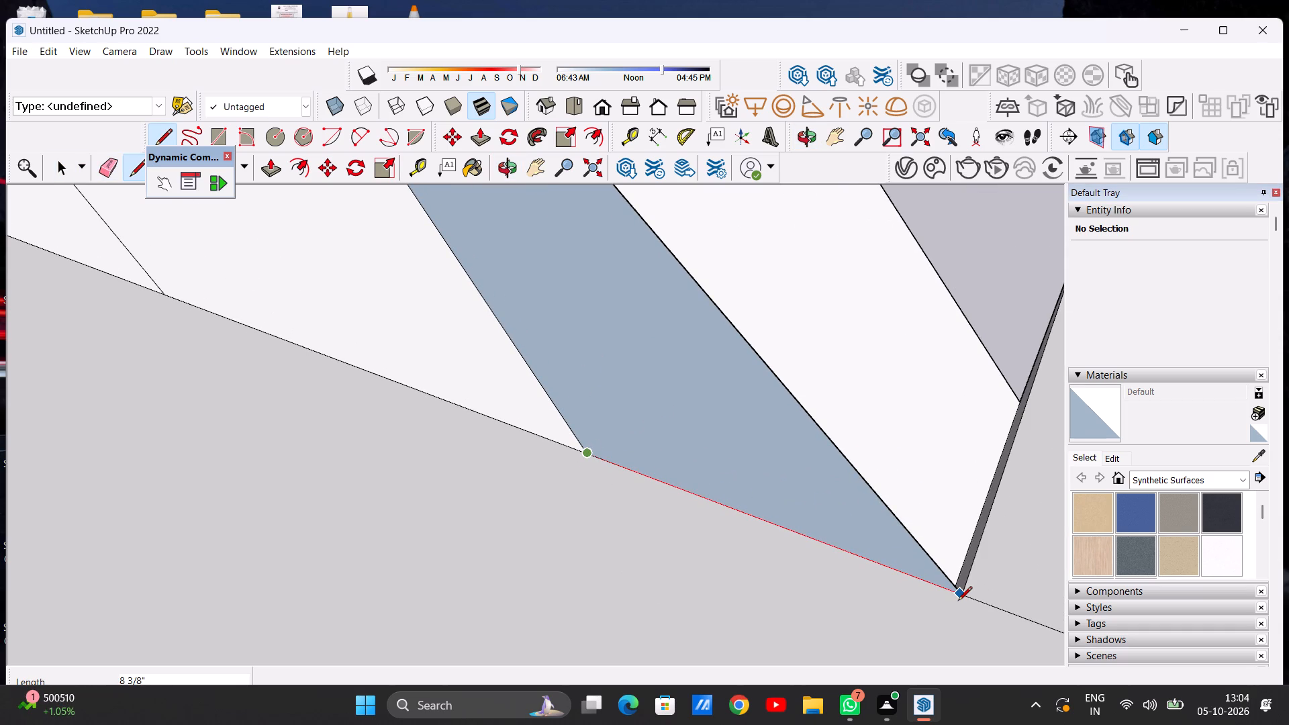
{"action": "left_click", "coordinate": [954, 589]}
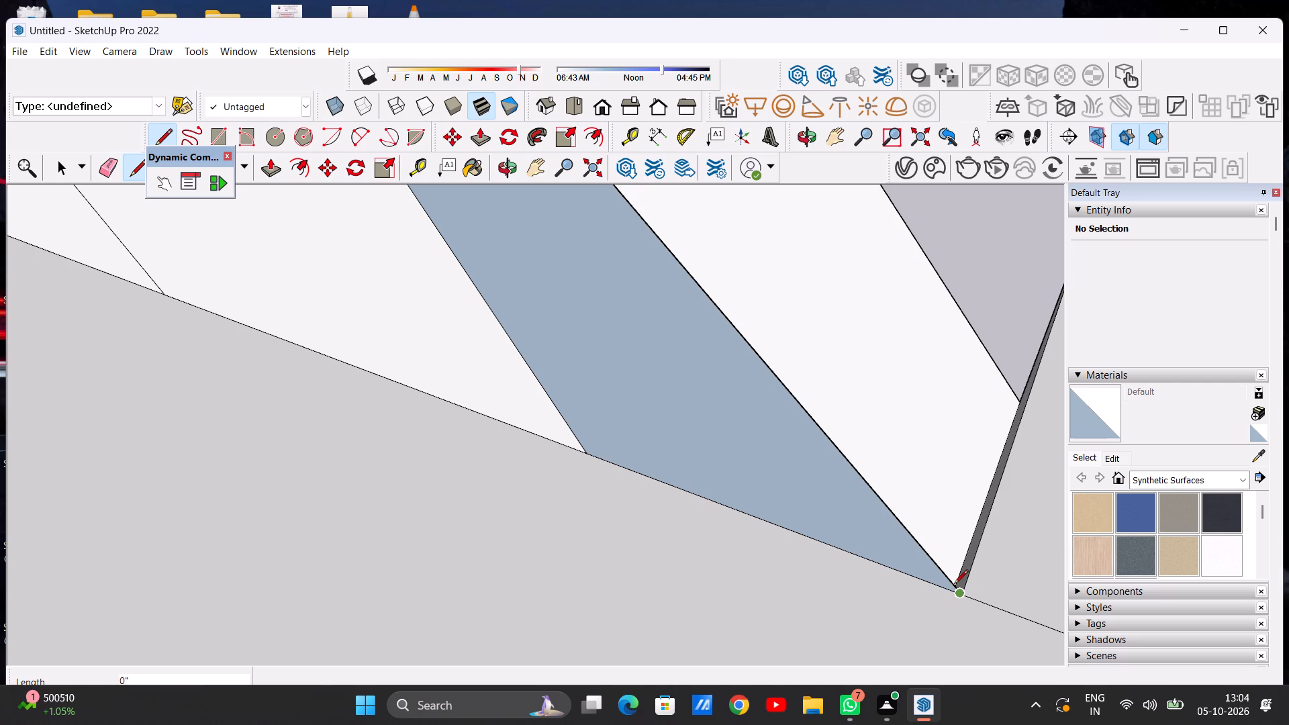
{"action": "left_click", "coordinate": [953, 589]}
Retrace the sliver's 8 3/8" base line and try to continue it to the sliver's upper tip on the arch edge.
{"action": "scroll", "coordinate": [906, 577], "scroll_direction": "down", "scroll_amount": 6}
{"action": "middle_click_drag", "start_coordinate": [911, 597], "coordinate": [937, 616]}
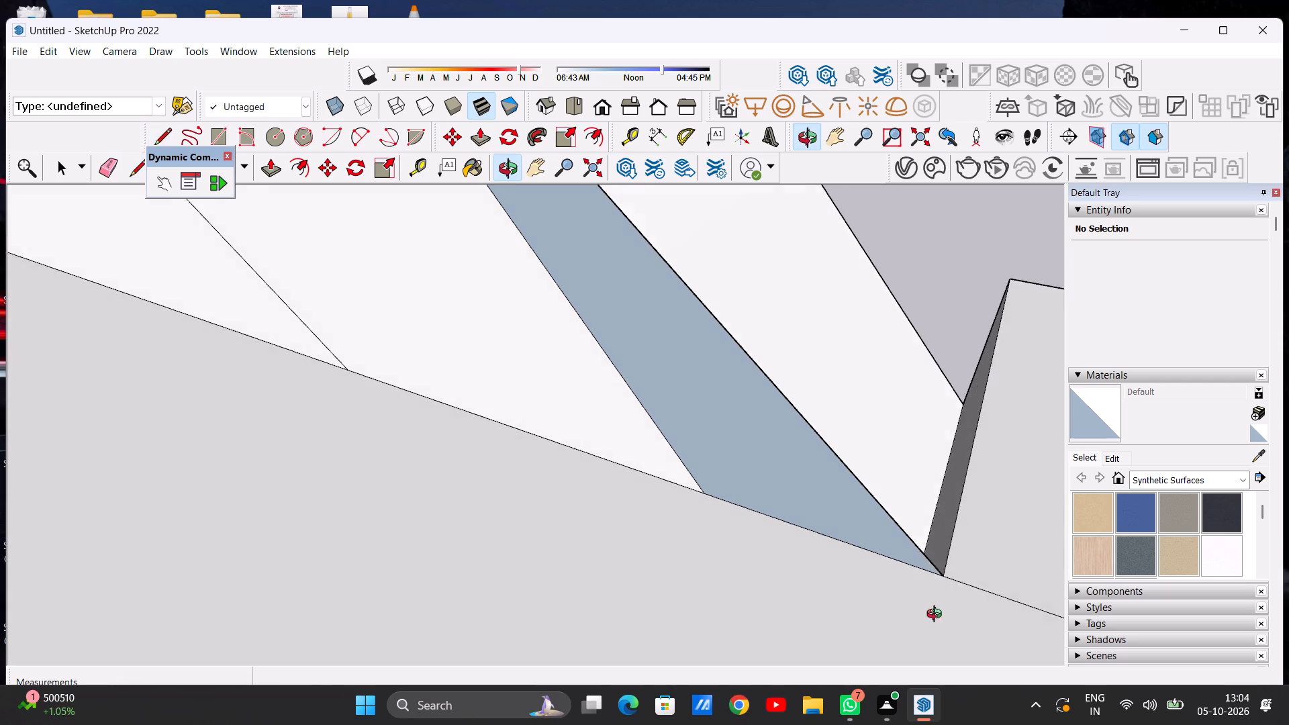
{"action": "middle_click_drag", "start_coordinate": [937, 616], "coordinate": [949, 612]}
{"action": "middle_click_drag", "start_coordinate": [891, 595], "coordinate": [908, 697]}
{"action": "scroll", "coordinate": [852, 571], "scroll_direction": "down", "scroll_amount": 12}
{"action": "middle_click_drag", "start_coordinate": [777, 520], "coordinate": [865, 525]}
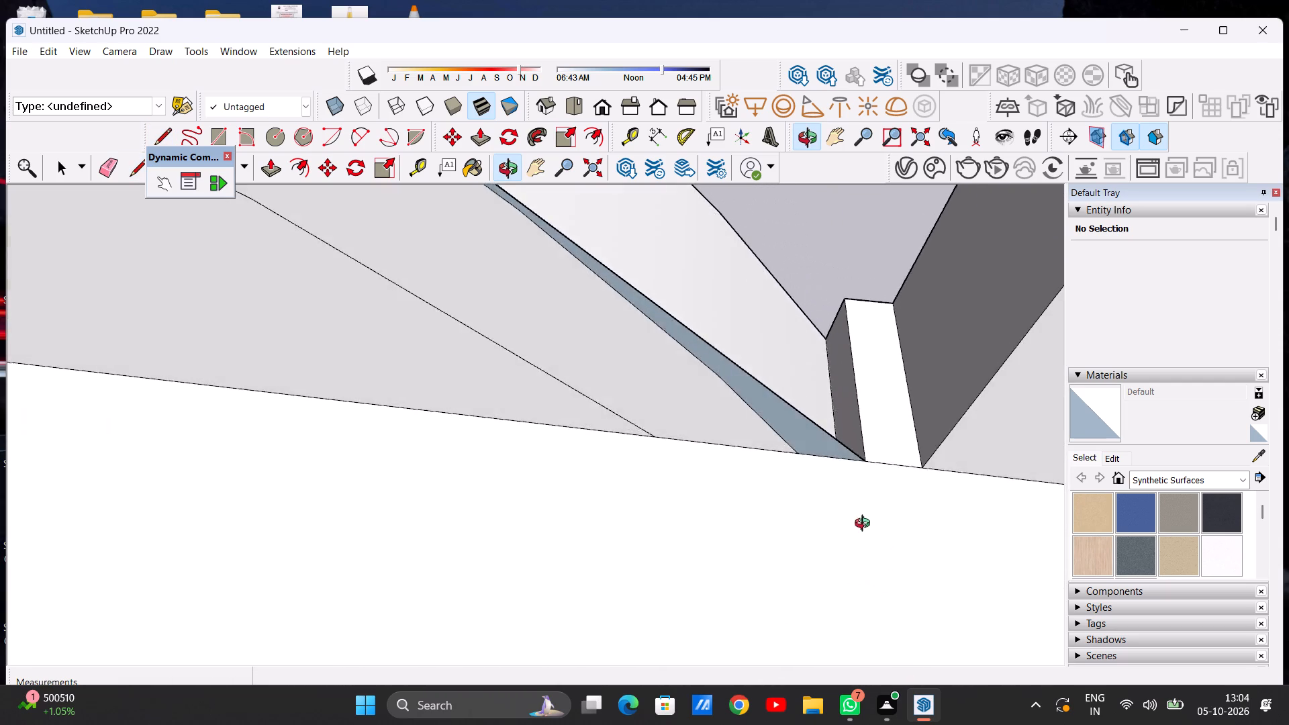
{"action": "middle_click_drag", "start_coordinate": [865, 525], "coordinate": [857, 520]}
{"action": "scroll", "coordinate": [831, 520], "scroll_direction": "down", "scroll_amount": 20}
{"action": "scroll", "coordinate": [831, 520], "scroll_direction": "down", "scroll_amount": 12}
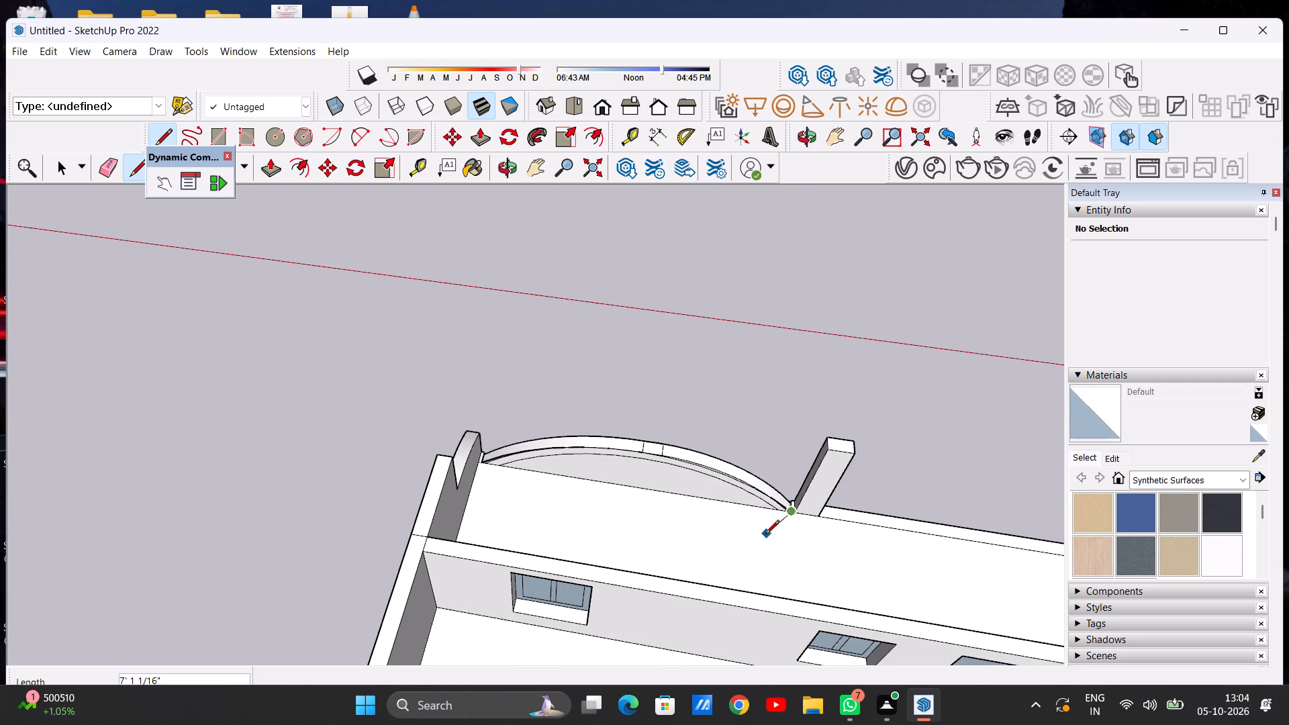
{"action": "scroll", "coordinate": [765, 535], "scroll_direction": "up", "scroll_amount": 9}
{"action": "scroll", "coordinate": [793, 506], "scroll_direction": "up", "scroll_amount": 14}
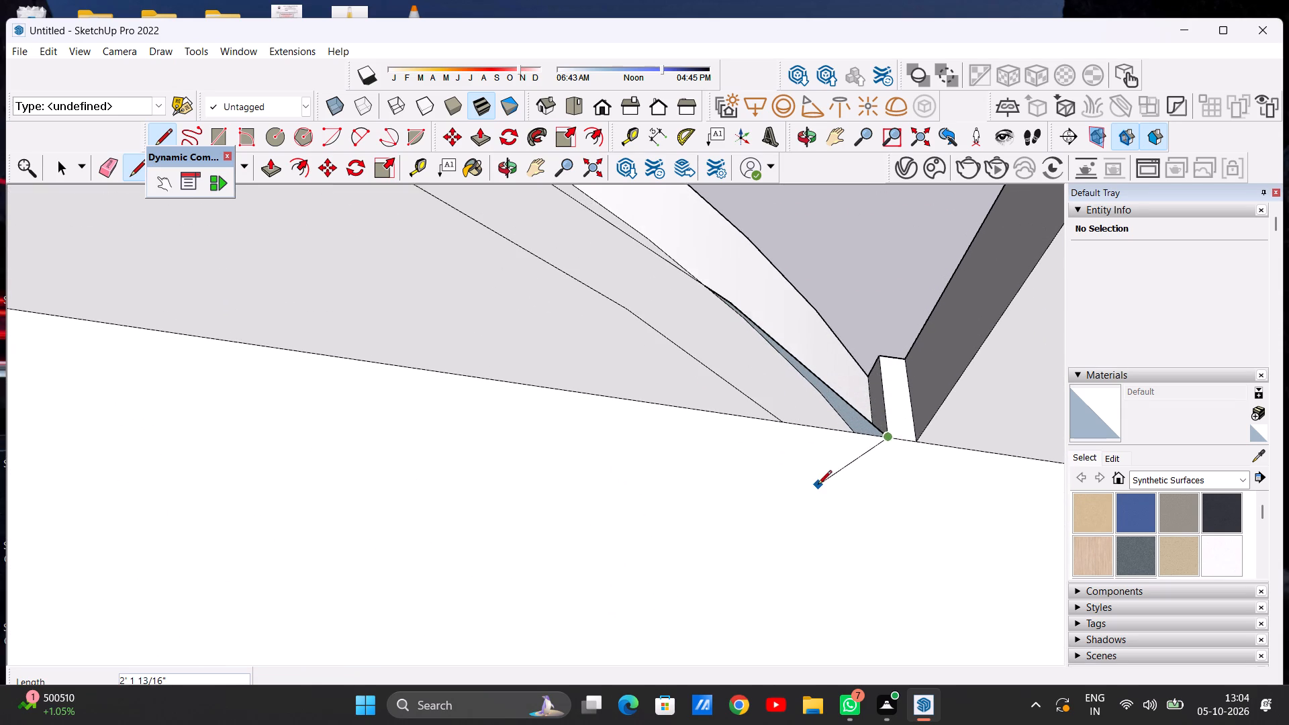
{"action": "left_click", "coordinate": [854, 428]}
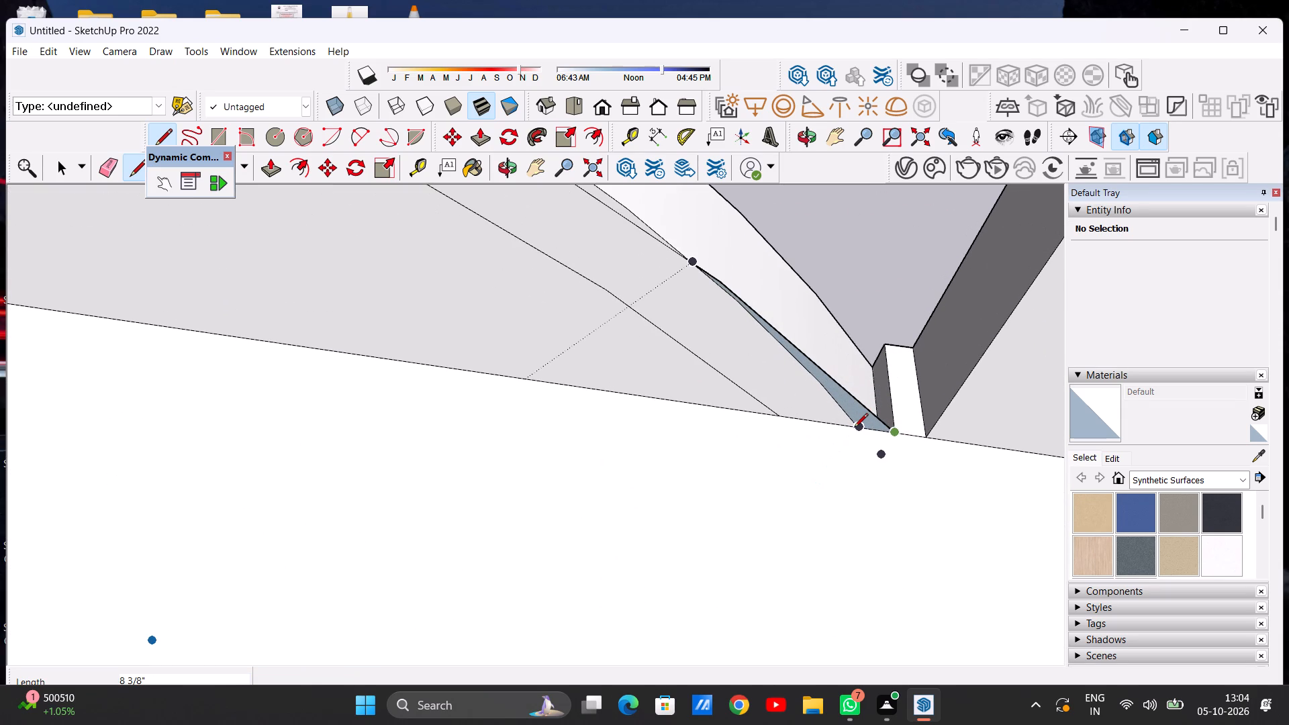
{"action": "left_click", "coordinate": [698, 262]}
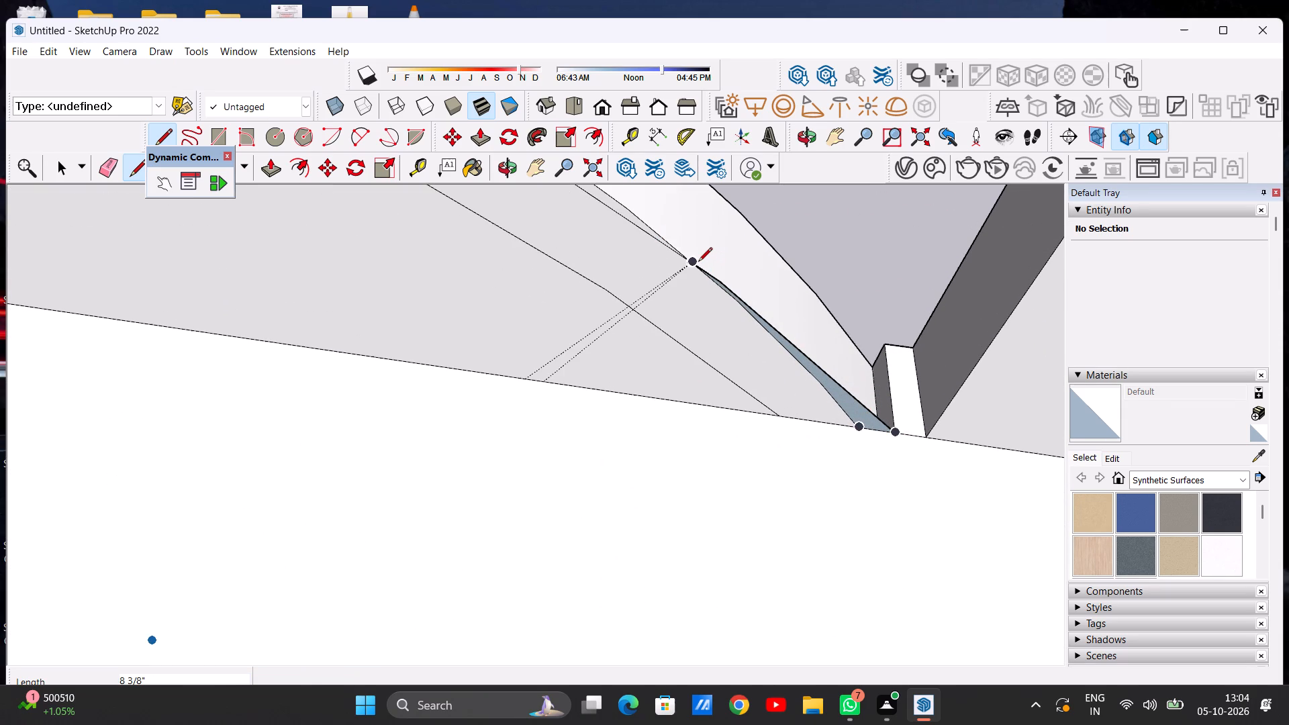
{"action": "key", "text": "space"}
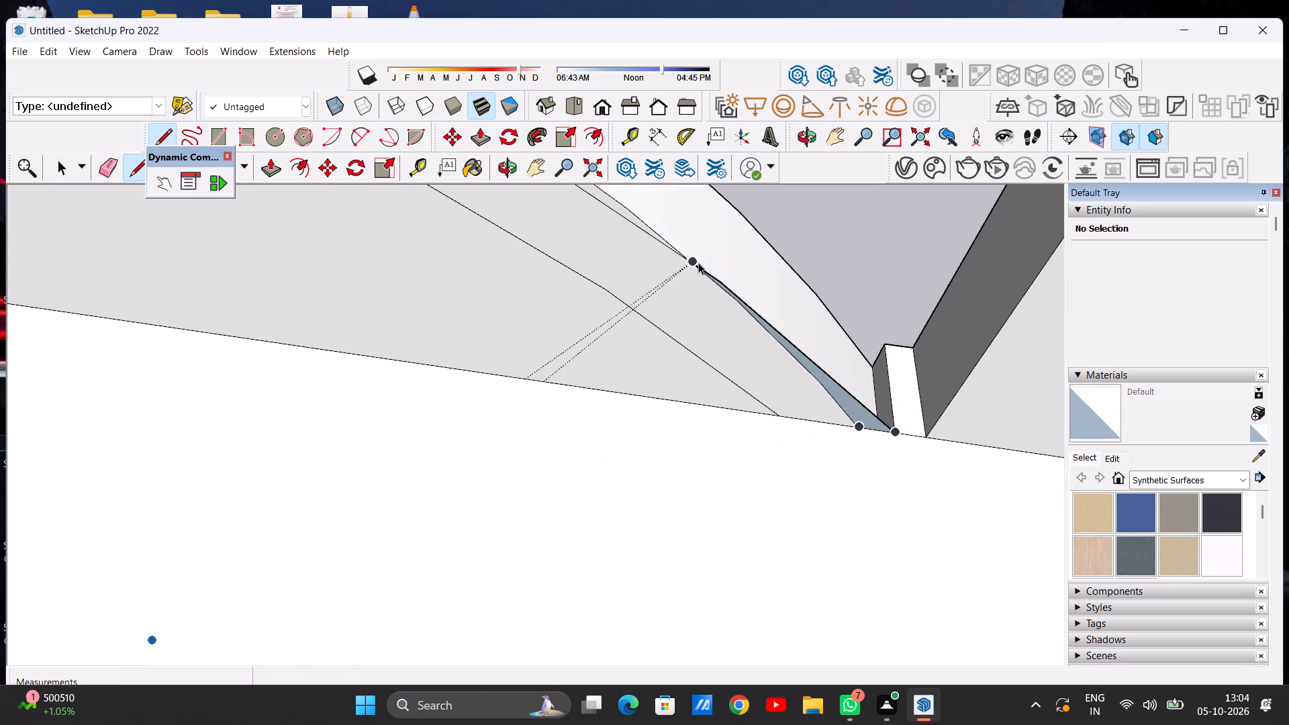
Examine the inner side of the arch and the slivers at both of its ends.
{"action": "scroll", "coordinate": [736, 323], "scroll_direction": "down", "scroll_amount": 5}
{"action": "scroll", "coordinate": [813, 377], "scroll_direction": "up", "scroll_amount": 6}
{"action": "scroll", "coordinate": [730, 329], "scroll_direction": "down", "scroll_amount": 6}
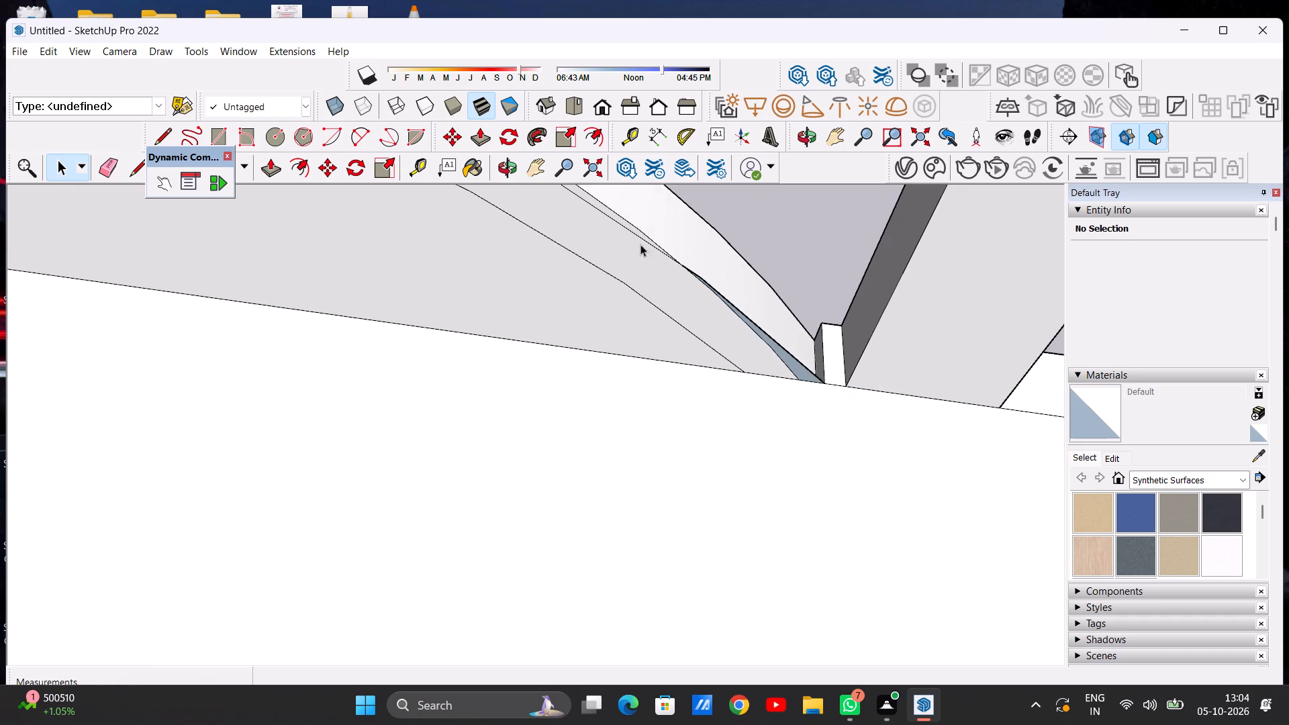
{"action": "middle_click_drag", "start_coordinate": [655, 253], "coordinate": [753, 364]}
{"action": "scroll", "coordinate": [747, 327], "scroll_direction": "up", "scroll_amount": 3}
{"action": "scroll", "coordinate": [778, 303], "scroll_direction": "down", "scroll_amount": 2}
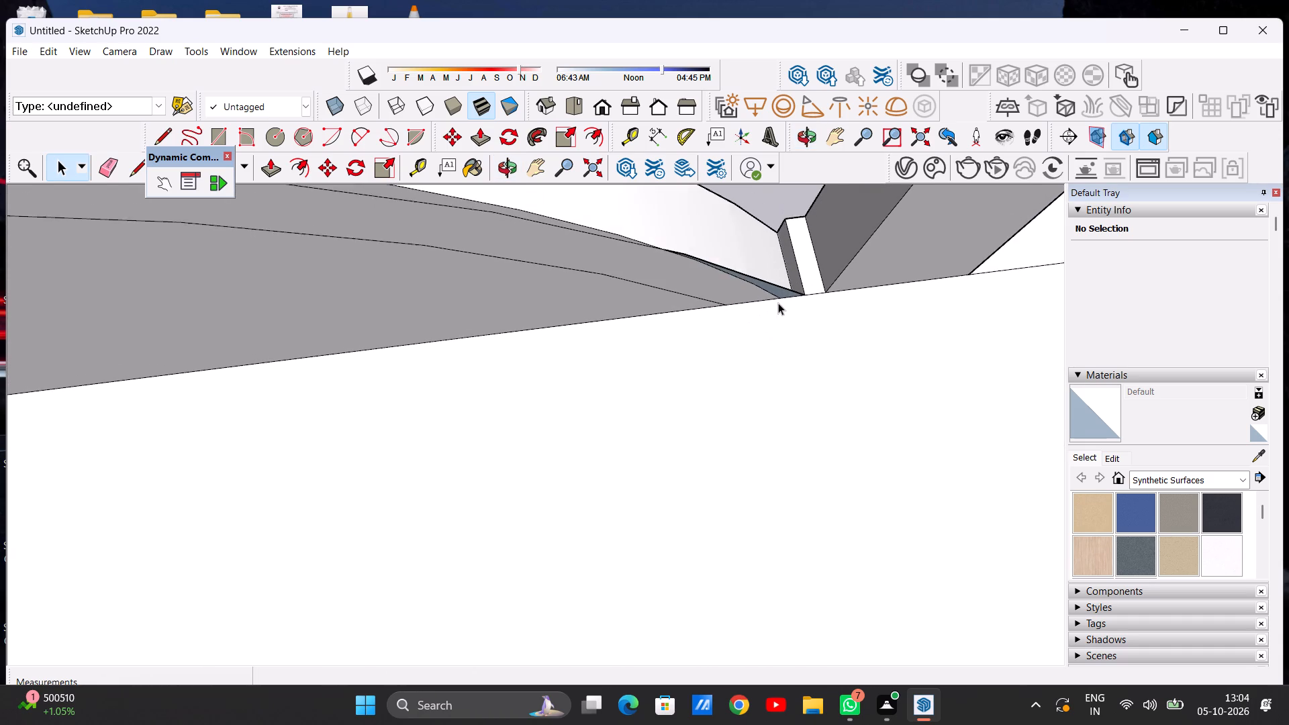
{"action": "scroll", "coordinate": [778, 303], "scroll_direction": "down", "scroll_amount": 3}
{"action": "scroll", "coordinate": [751, 299], "scroll_direction": "up", "scroll_amount": 7}
{"action": "scroll", "coordinate": [751, 299], "scroll_direction": "down", "scroll_amount": 13}
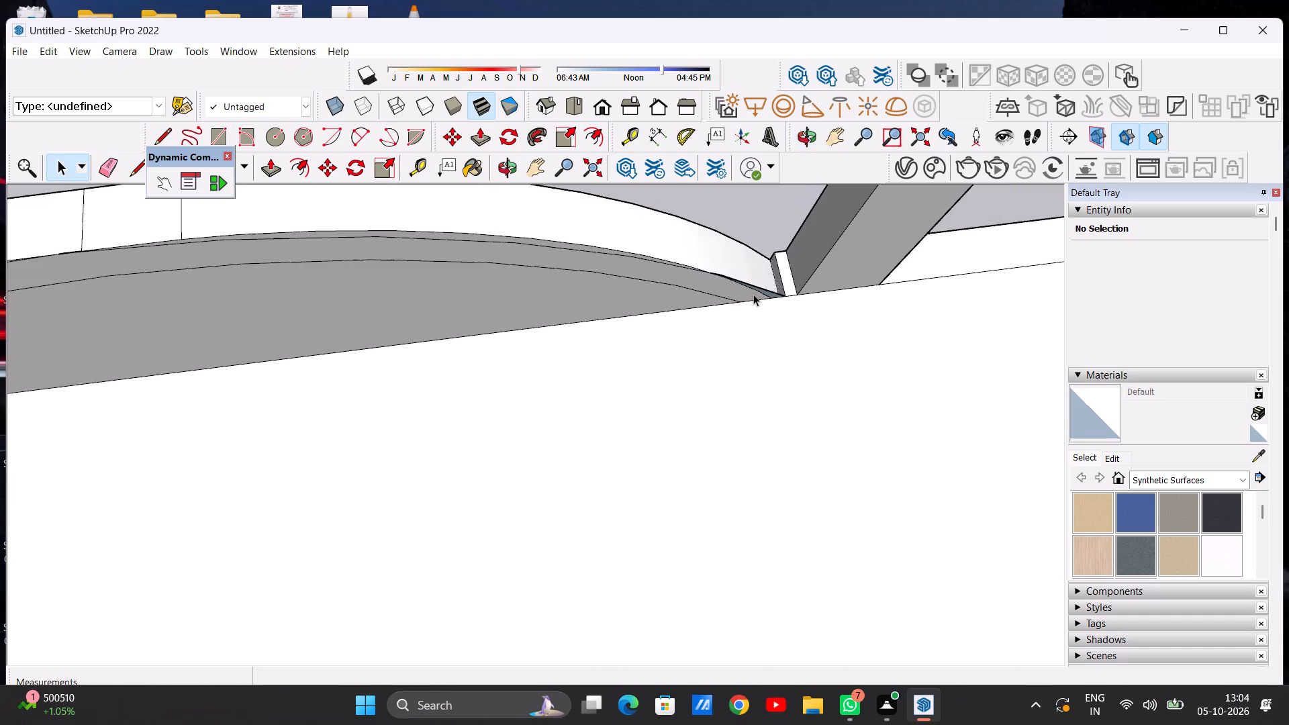
{"action": "scroll", "coordinate": [753, 294], "scroll_direction": "down", "scroll_amount": 12}
{"action": "middle_click_drag", "start_coordinate": [571, 356], "coordinate": [562, 303]}
{"action": "scroll", "coordinate": [630, 313], "scroll_direction": "up", "scroll_amount": 6}
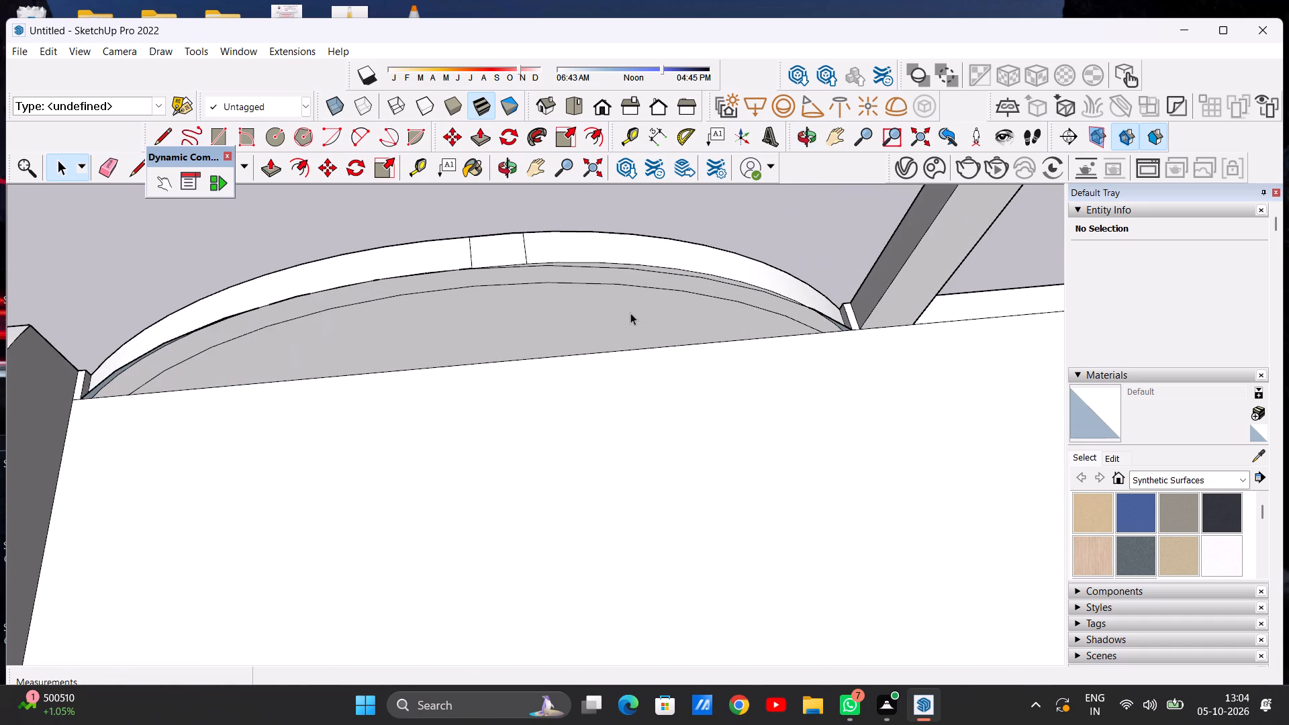
Undo the arch corner cuts and edge erasures until both corners of the front wall above the arch are restored.
{"action": "key", "text": "ctrl+z"}
{"action": "key", "text": "ctrl+z"}
{"action": "key", "text": "ctrl+z"}
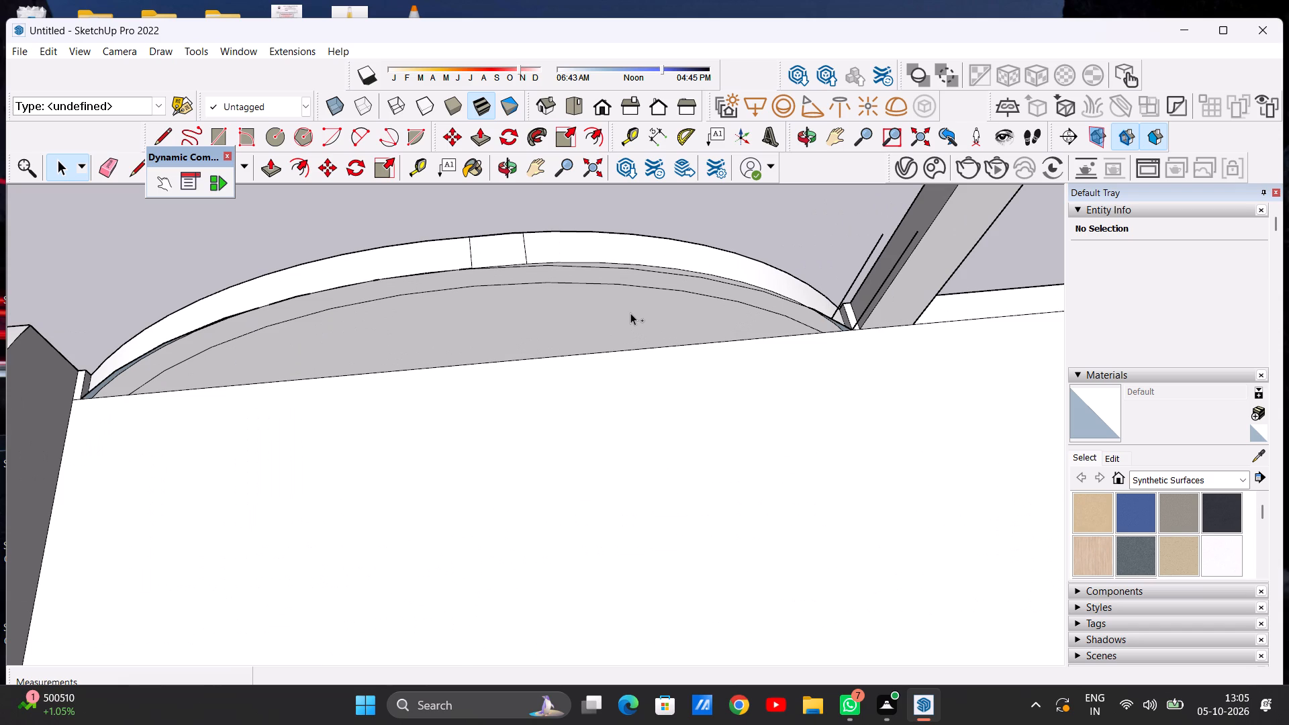
{"action": "key", "text": "ctrl+z"}
{"action": "key", "text": "ctrl+z"}
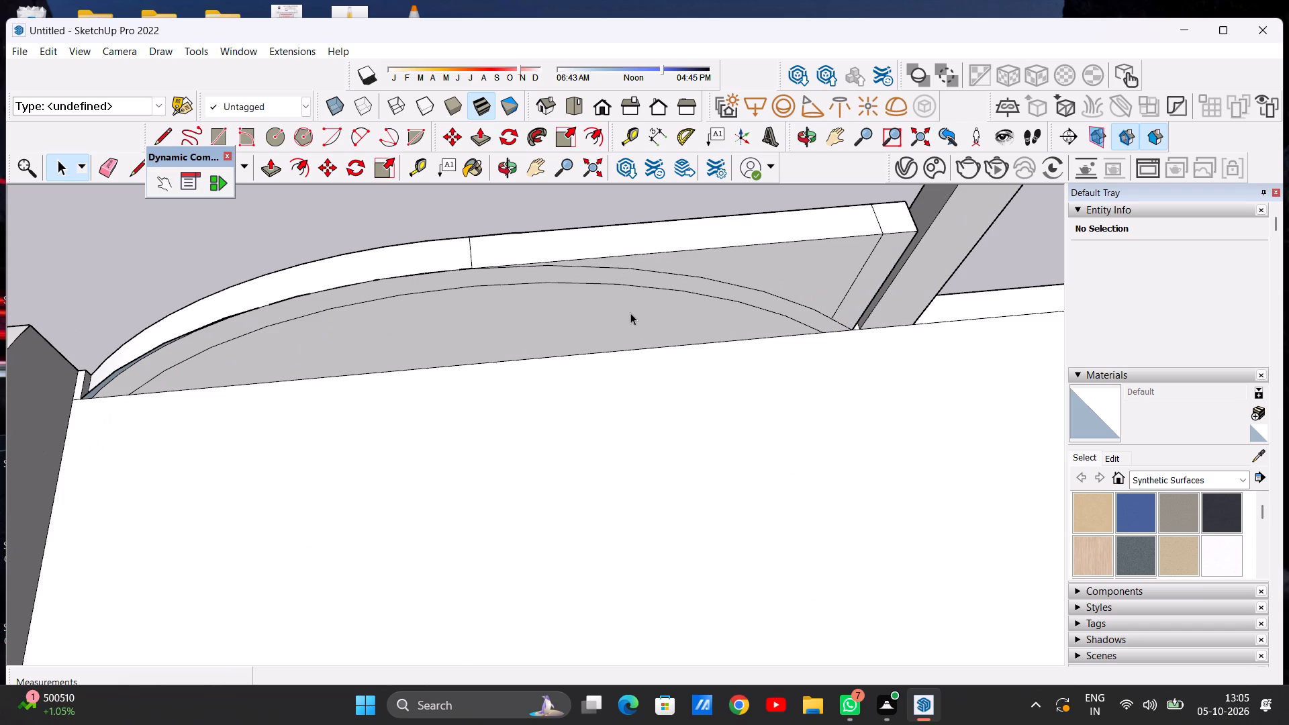
{"action": "scroll", "coordinate": [230, 346], "scroll_direction": "up", "scroll_amount": 5}
{"action": "key", "text": "ctrl+z"}
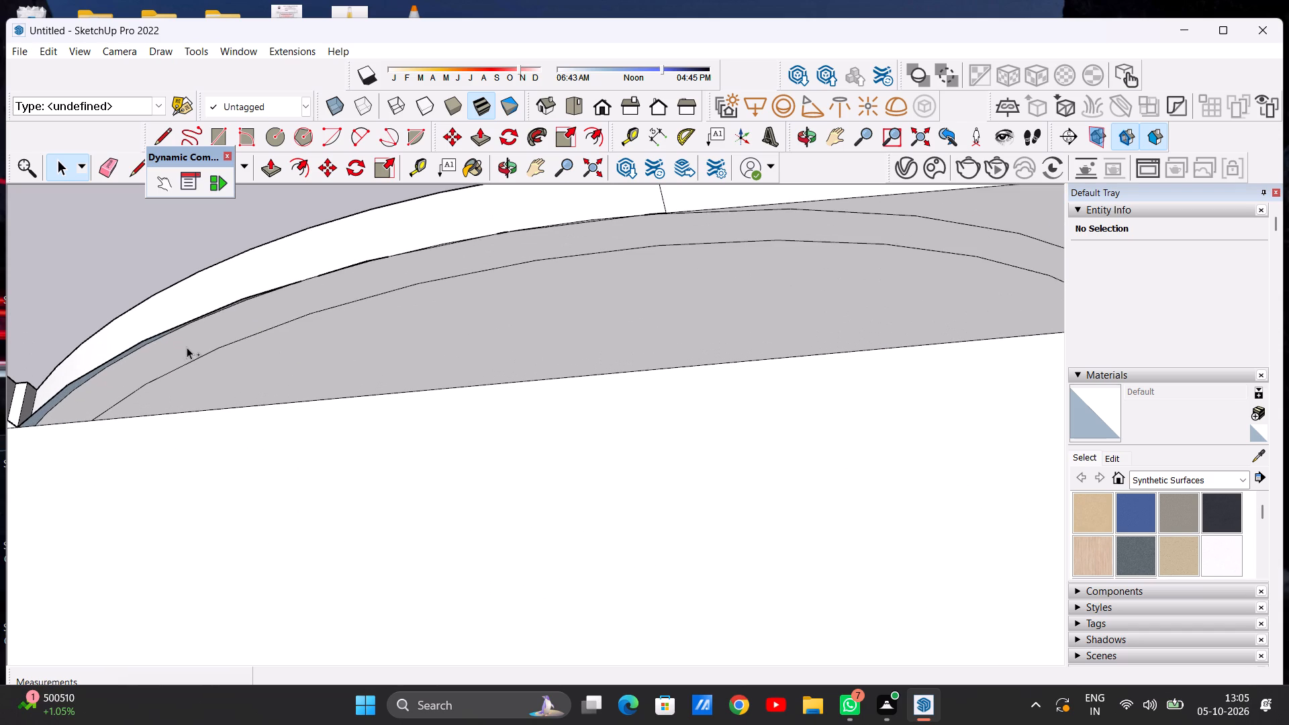
{"action": "key", "text": "ctrl+z"}
{"action": "scroll", "coordinate": [424, 382], "scroll_direction": "down", "scroll_amount": 5}
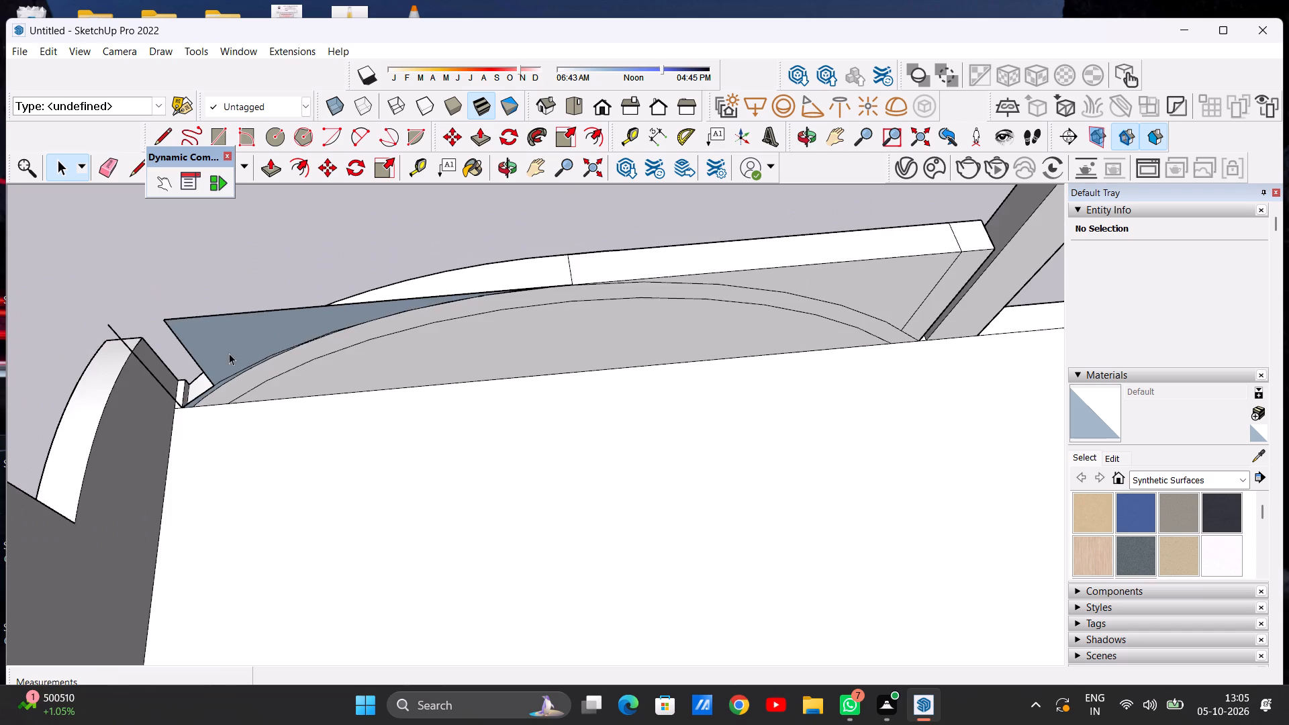
{"action": "scroll", "coordinate": [218, 356], "scroll_direction": "up", "scroll_amount": 5}
{"action": "key", "text": "ctrl+z"}
{"action": "scroll", "coordinate": [418, 403], "scroll_direction": "down", "scroll_amount": 7}
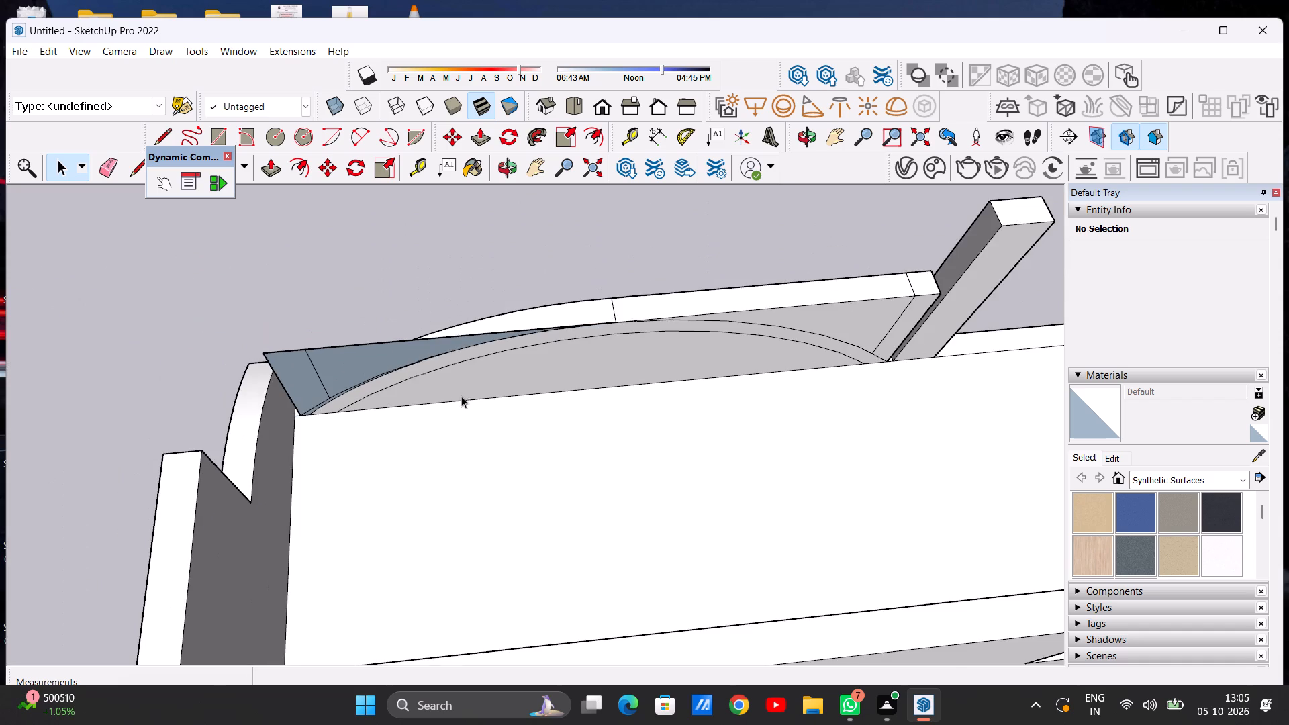
{"action": "scroll", "coordinate": [408, 408], "scroll_direction": "up", "scroll_amount": 4}
{"action": "key", "text": "ctrl+z"}
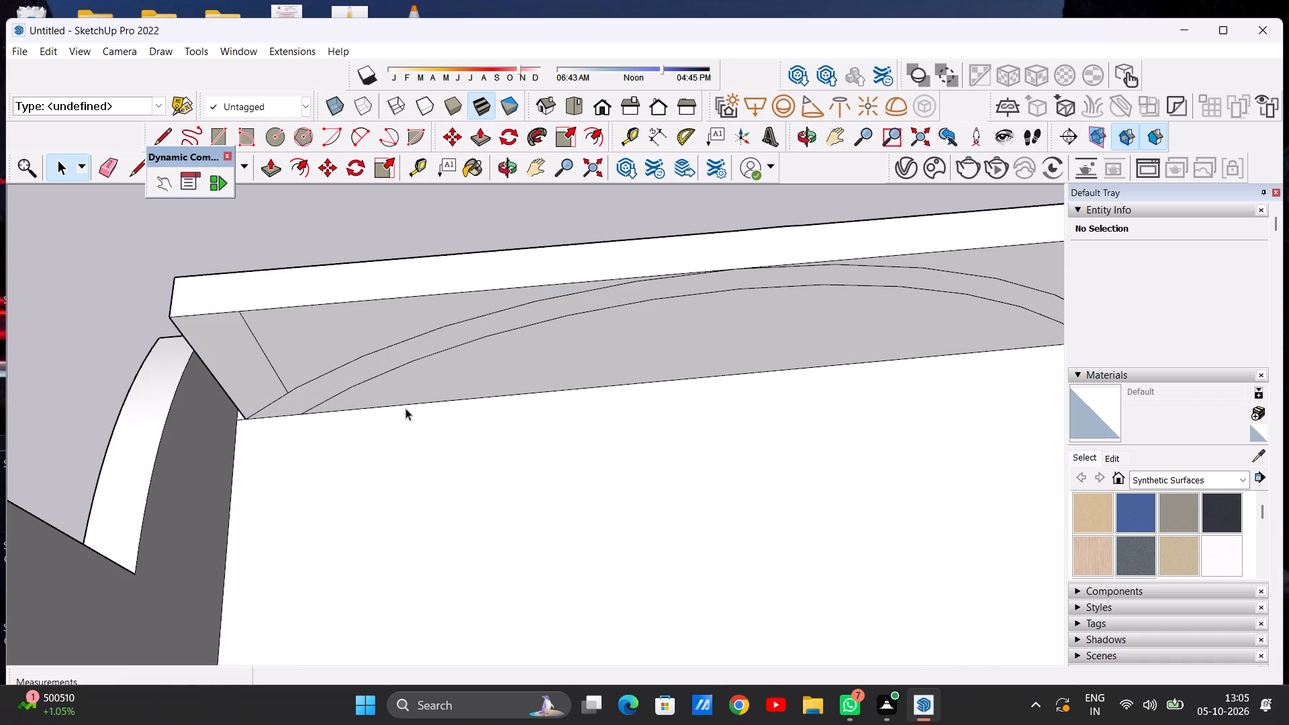
Erase the upright line on the front wall's inner face above the arch end, beside the arched side wall.
{"action": "scroll", "coordinate": [405, 408], "scroll_direction": "down", "scroll_amount": 8}
{"action": "scroll", "coordinate": [334, 382], "scroll_direction": "up", "scroll_amount": 4}
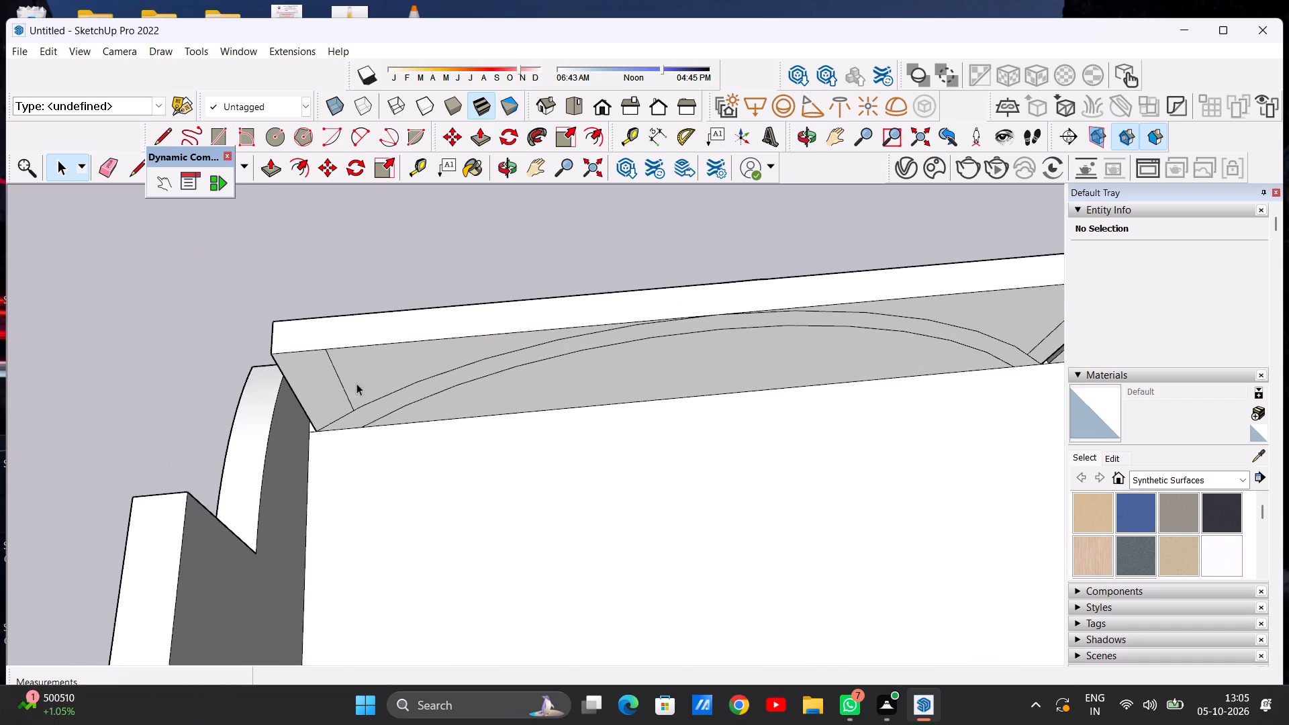
{"action": "scroll", "coordinate": [356, 383], "scroll_direction": "up", "scroll_amount": 7}
{"action": "scroll", "coordinate": [342, 406], "scroll_direction": "down", "scroll_amount": 13}
{"action": "middle_click_drag", "start_coordinate": [477, 459], "coordinate": [489, 404]}
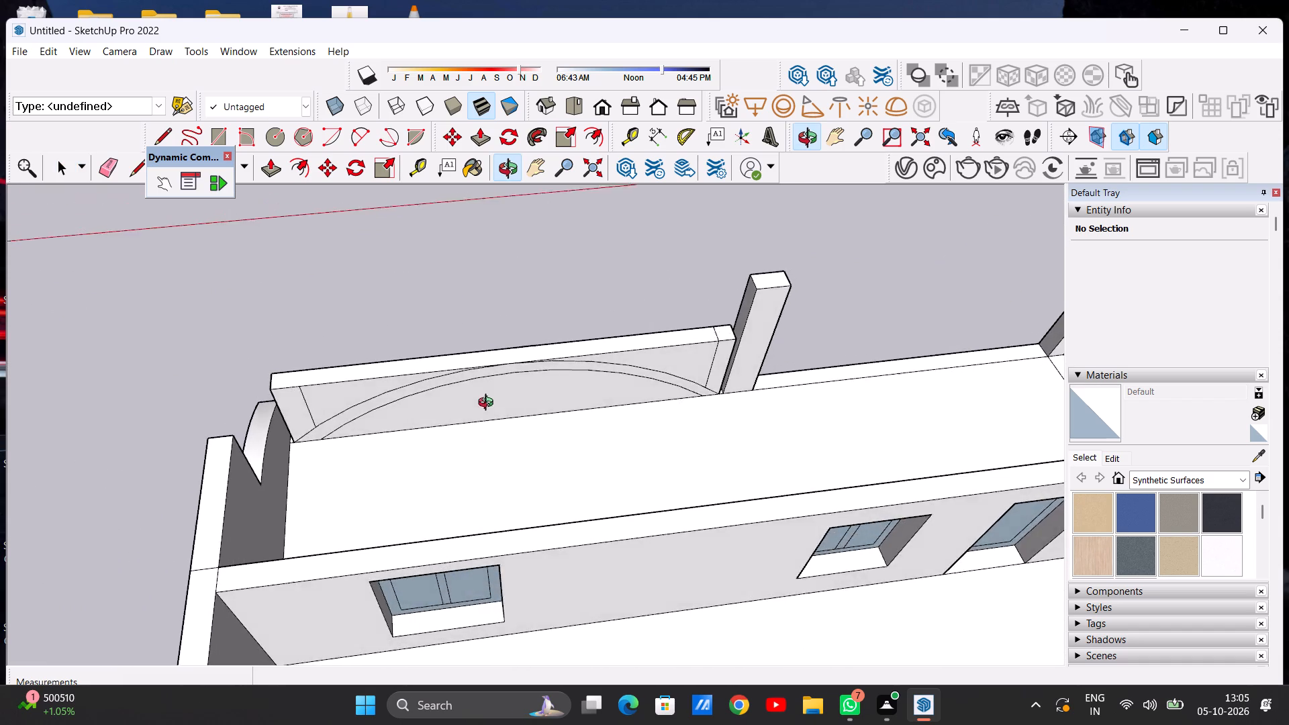
{"action": "middle_click_drag", "start_coordinate": [489, 404], "coordinate": [512, 364]}
{"action": "scroll", "coordinate": [365, 419], "scroll_direction": "up", "scroll_amount": 7}
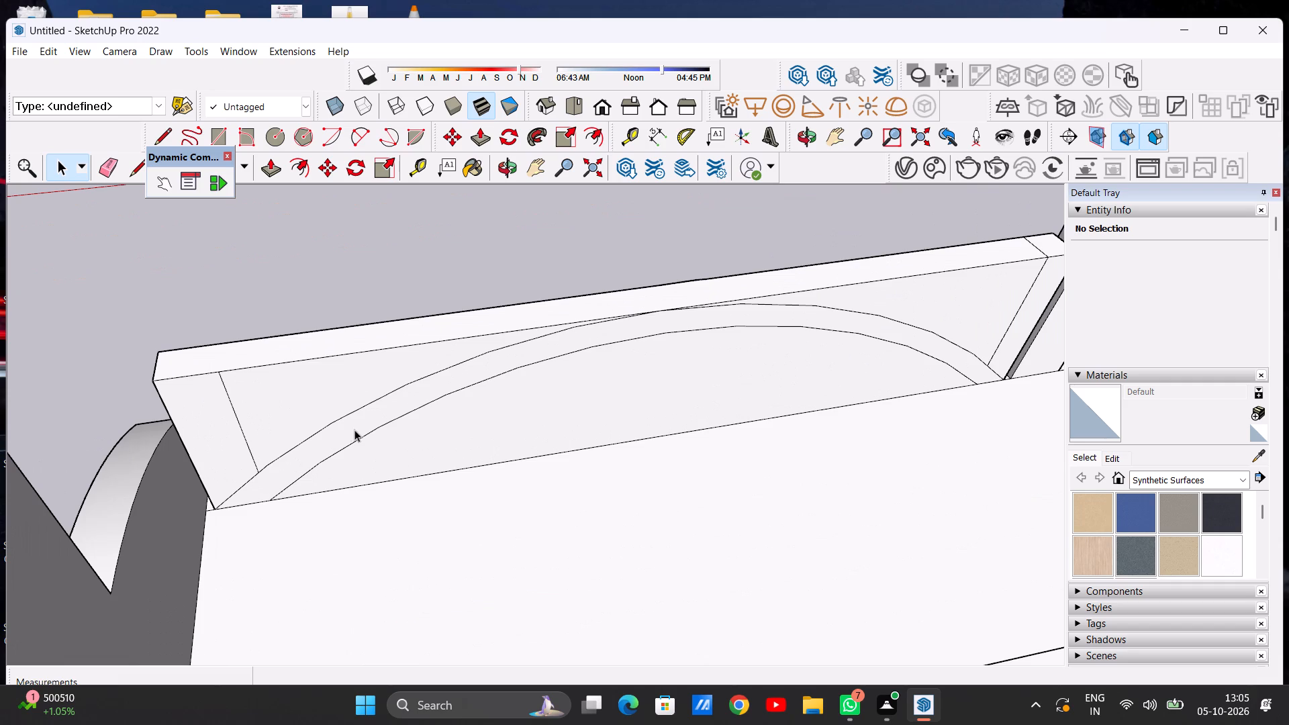
{"action": "key", "text": "e"}
{"action": "left_click", "coordinate": [249, 419]}
{"action": "left_click_drag", "start_coordinate": [252, 417], "coordinate": [236, 431]}
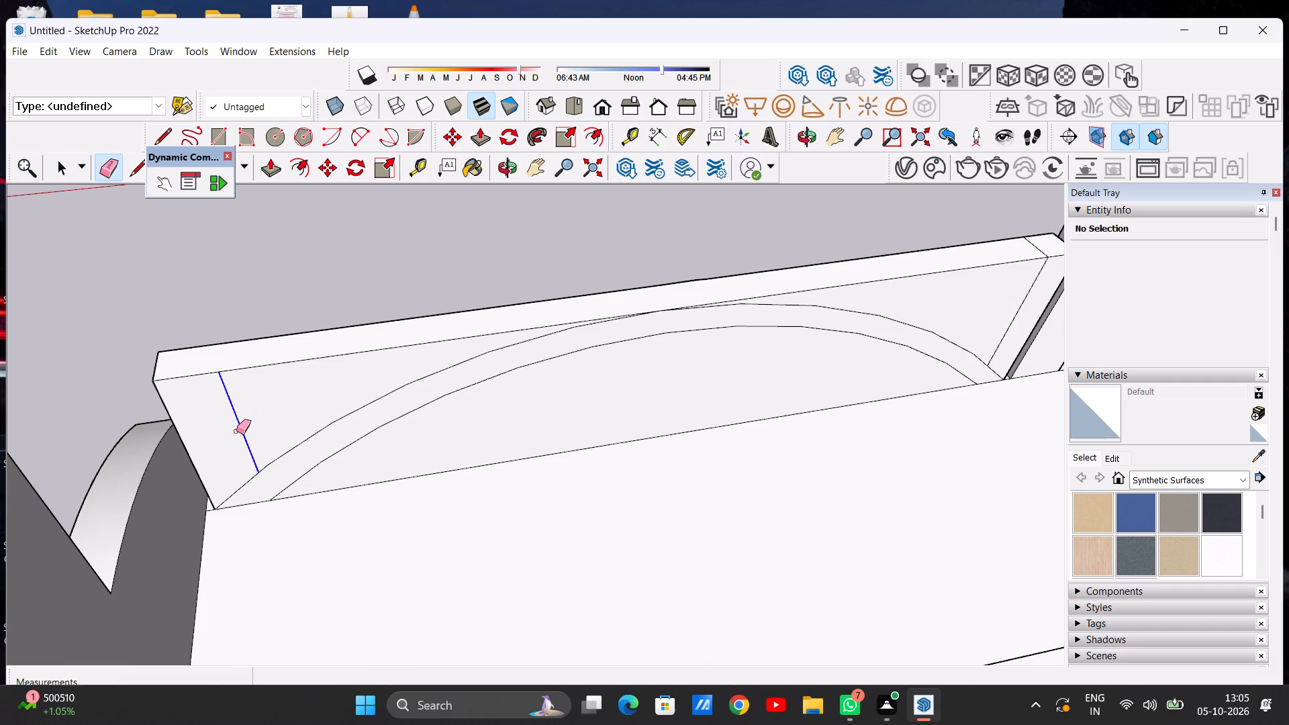
{"action": "left_click_drag", "start_coordinate": [236, 431], "coordinate": [230, 436]}
{"action": "scroll", "coordinate": [250, 430], "scroll_direction": "down", "scroll_amount": 6}
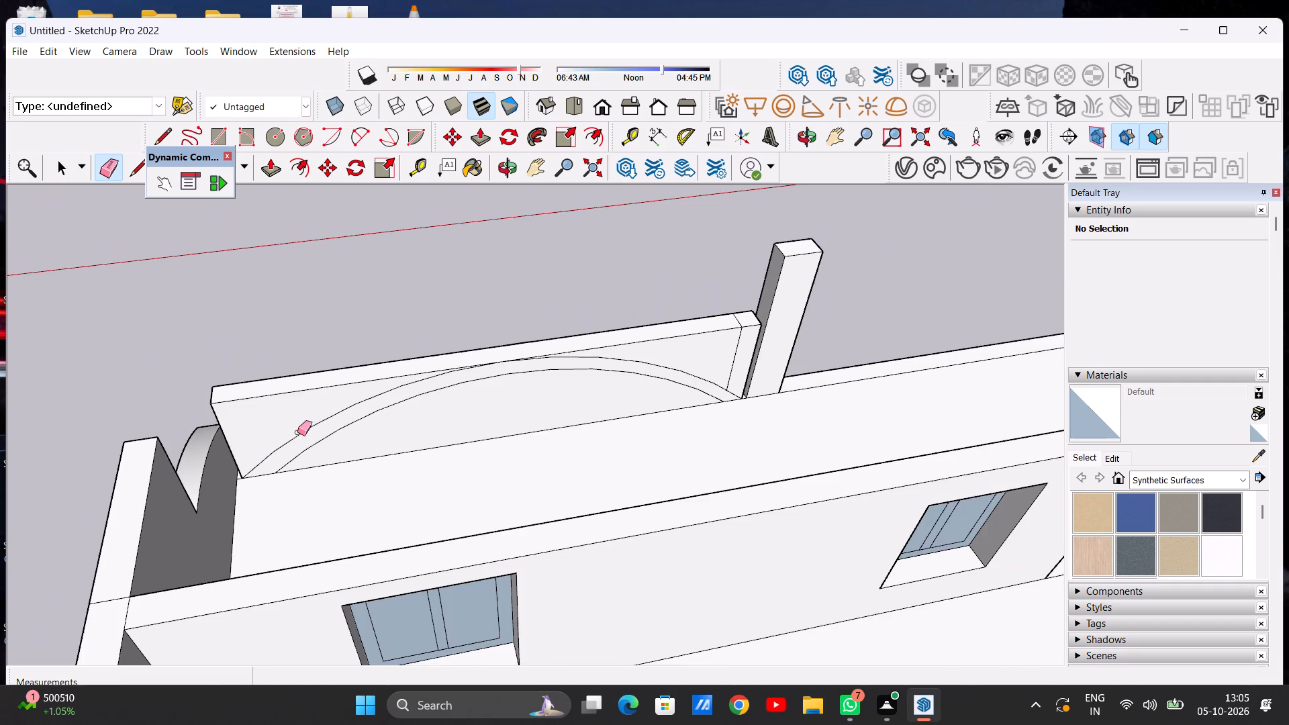
{"action": "scroll", "coordinate": [303, 495], "scroll_direction": "up", "scroll_amount": 6}
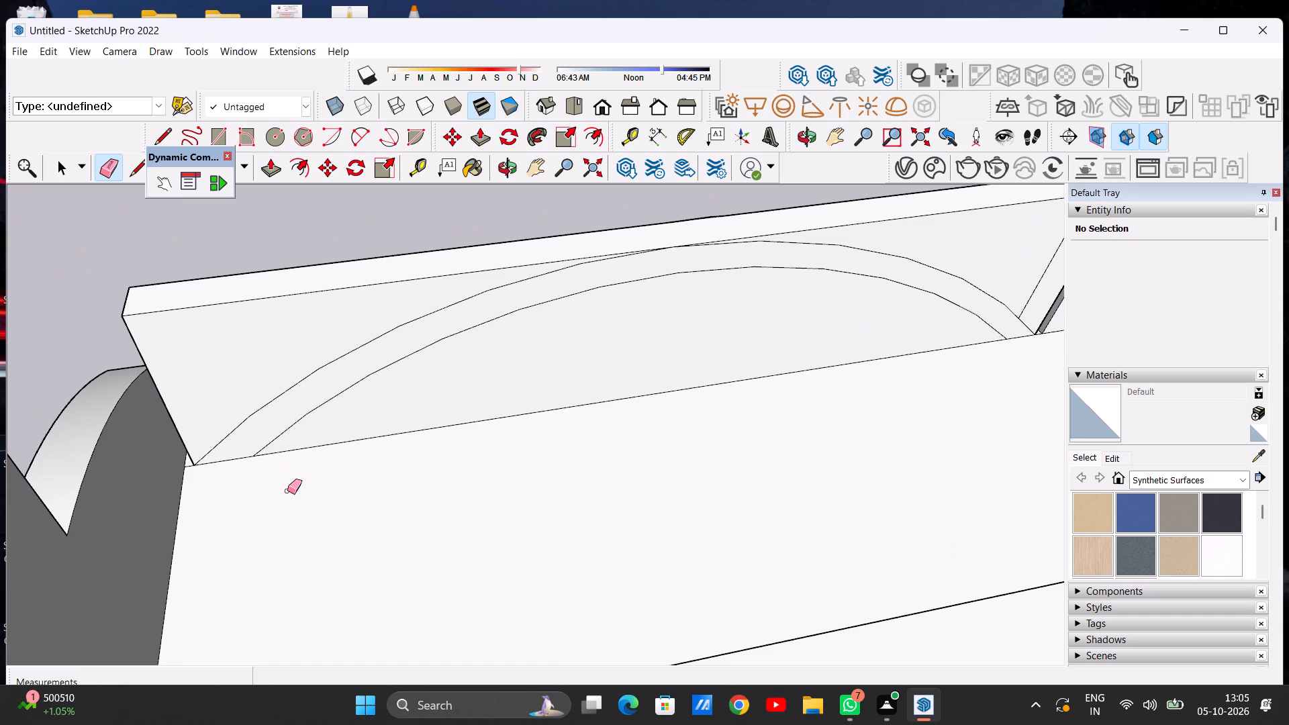
Erase the upright line on the front wall's inner face above the arch end next to the pillar.
{"action": "scroll", "coordinate": [321, 453], "scroll_direction": "down", "scroll_amount": 11}
{"action": "middle_click_drag", "start_coordinate": [327, 448], "coordinate": [355, 390]}
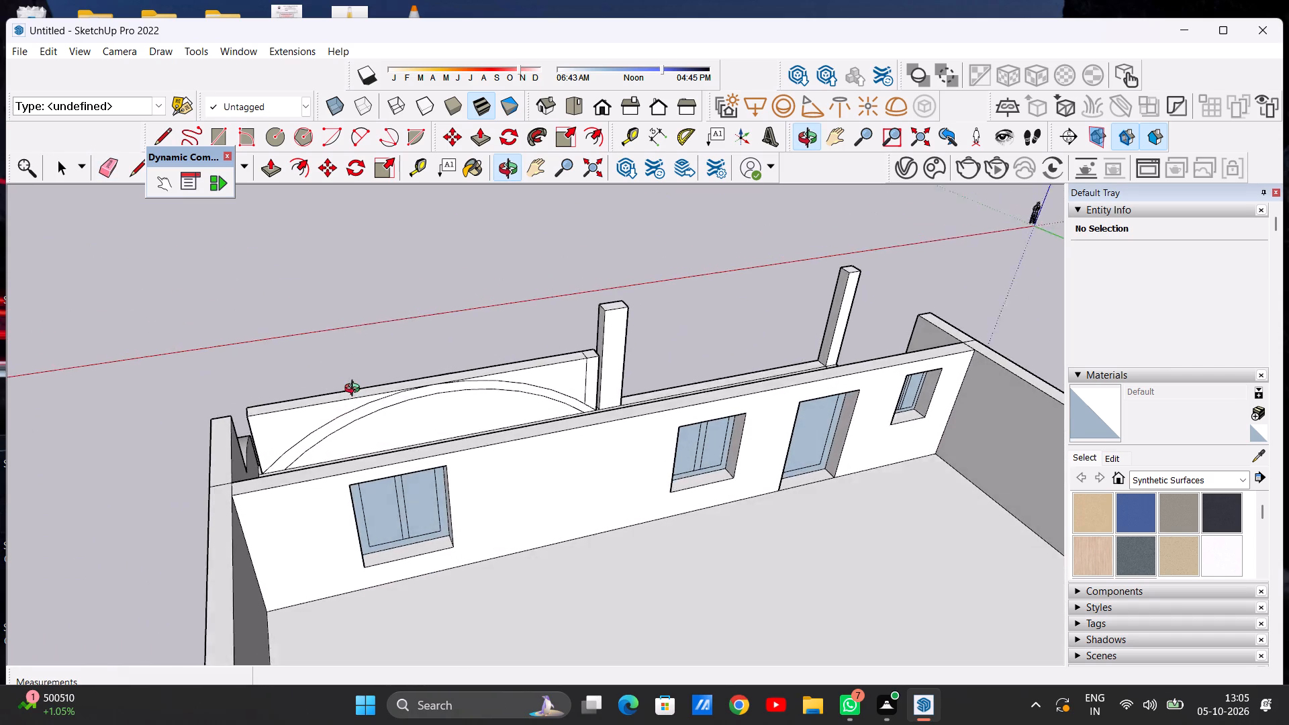
{"action": "middle_click_drag", "start_coordinate": [355, 390], "coordinate": [340, 383]}
{"action": "scroll", "coordinate": [582, 403], "scroll_direction": "up", "scroll_amount": 6}
{"action": "scroll", "coordinate": [640, 387], "scroll_direction": "up", "scroll_amount": 5}
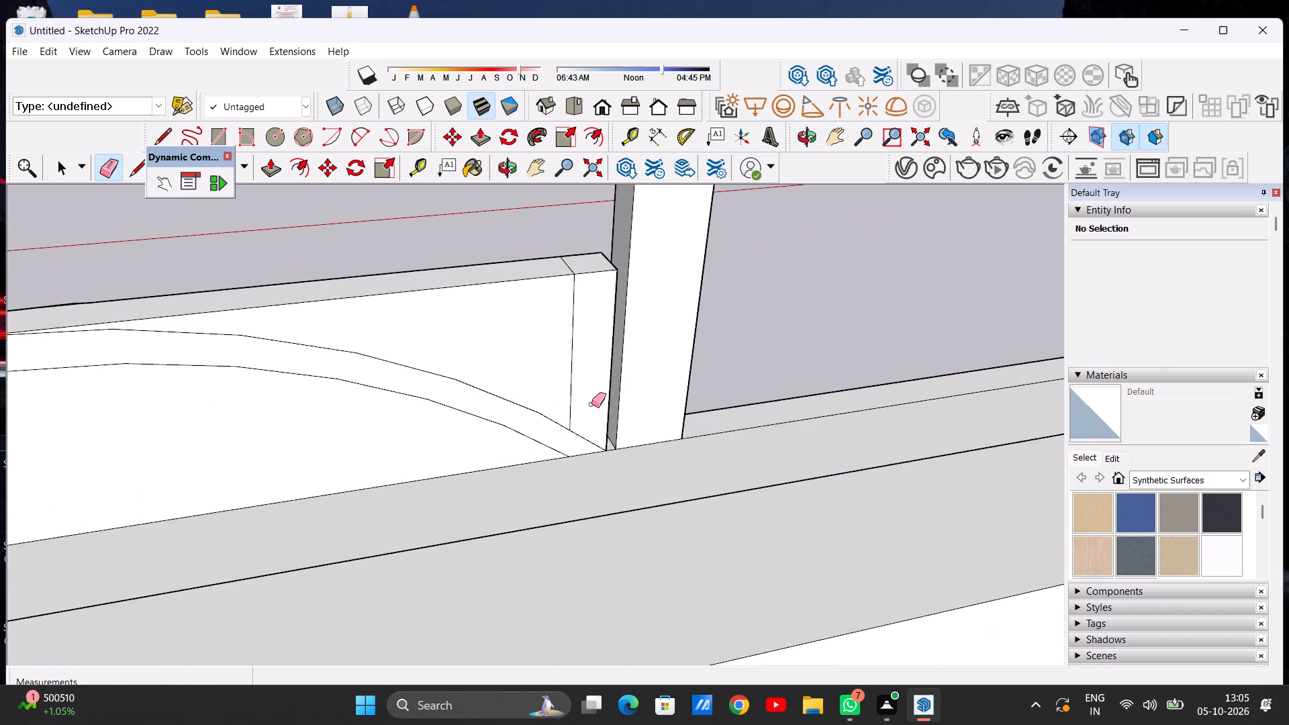
{"action": "scroll", "coordinate": [585, 401], "scroll_direction": "down", "scroll_amount": 4}
{"action": "scroll", "coordinate": [580, 388], "scroll_direction": "up", "scroll_amount": 7}
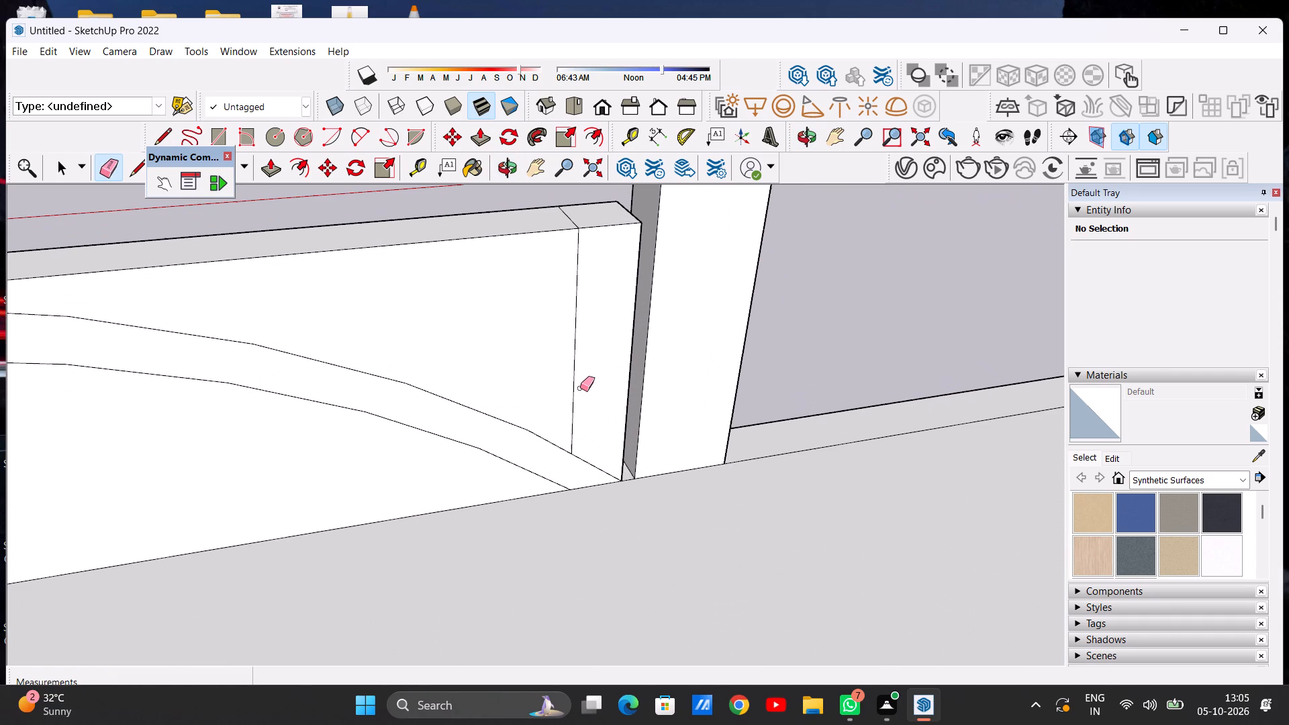
{"action": "key", "text": "e"}
{"action": "left_click_drag", "start_coordinate": [572, 352], "coordinate": [585, 359]}
Erase the short line crossing the front wall's top face near the pillar.
{"action": "scroll", "coordinate": [602, 377], "scroll_direction": "down", "scroll_amount": 6}
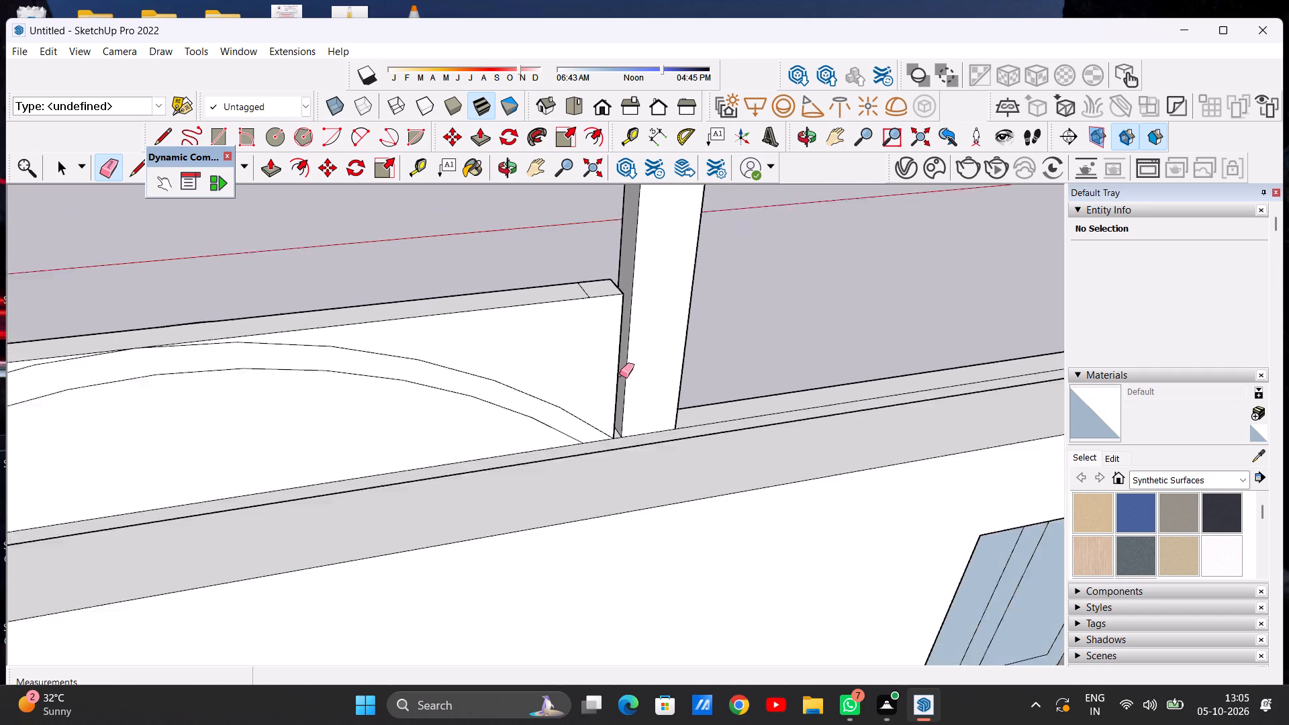
{"action": "scroll", "coordinate": [620, 375], "scroll_direction": "down", "scroll_amount": 7}
{"action": "scroll", "coordinate": [271, 392], "scroll_direction": "up", "scroll_amount": 6}
{"action": "scroll", "coordinate": [913, 367], "scroll_direction": "up", "scroll_amount": 7}
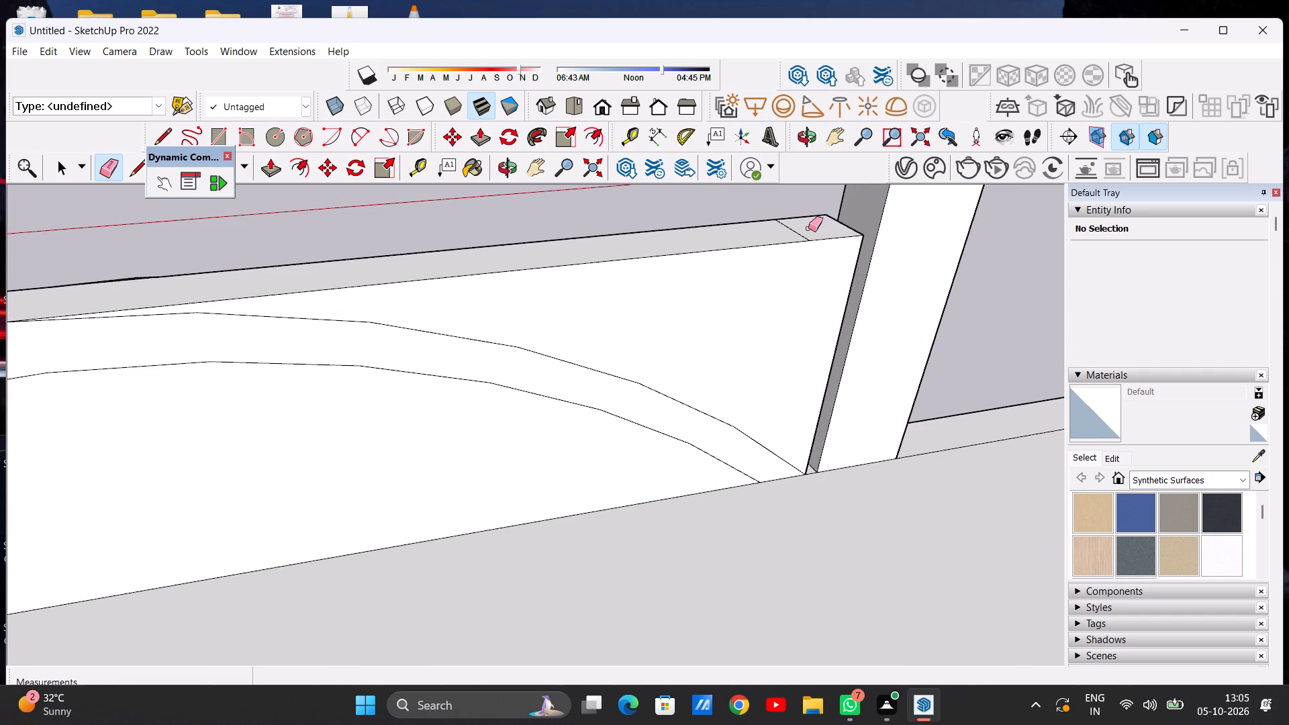
{"action": "left_click_drag", "start_coordinate": [805, 230], "coordinate": [762, 242]}
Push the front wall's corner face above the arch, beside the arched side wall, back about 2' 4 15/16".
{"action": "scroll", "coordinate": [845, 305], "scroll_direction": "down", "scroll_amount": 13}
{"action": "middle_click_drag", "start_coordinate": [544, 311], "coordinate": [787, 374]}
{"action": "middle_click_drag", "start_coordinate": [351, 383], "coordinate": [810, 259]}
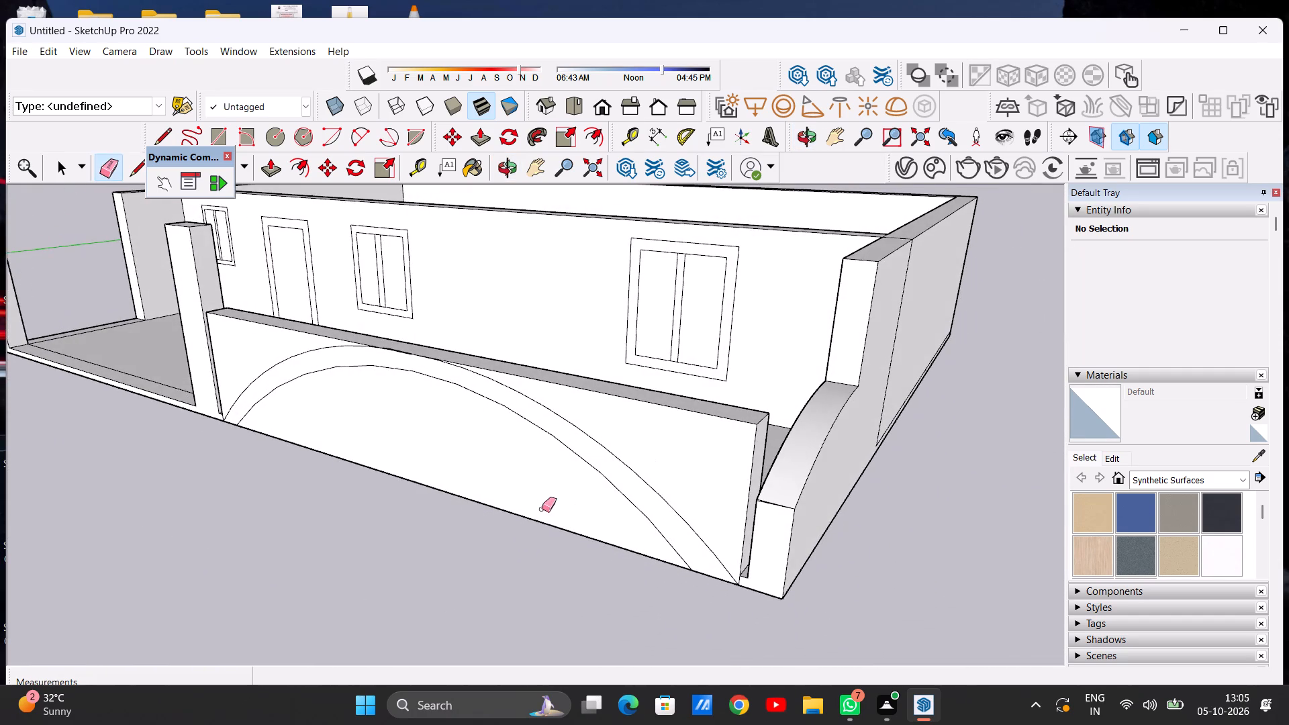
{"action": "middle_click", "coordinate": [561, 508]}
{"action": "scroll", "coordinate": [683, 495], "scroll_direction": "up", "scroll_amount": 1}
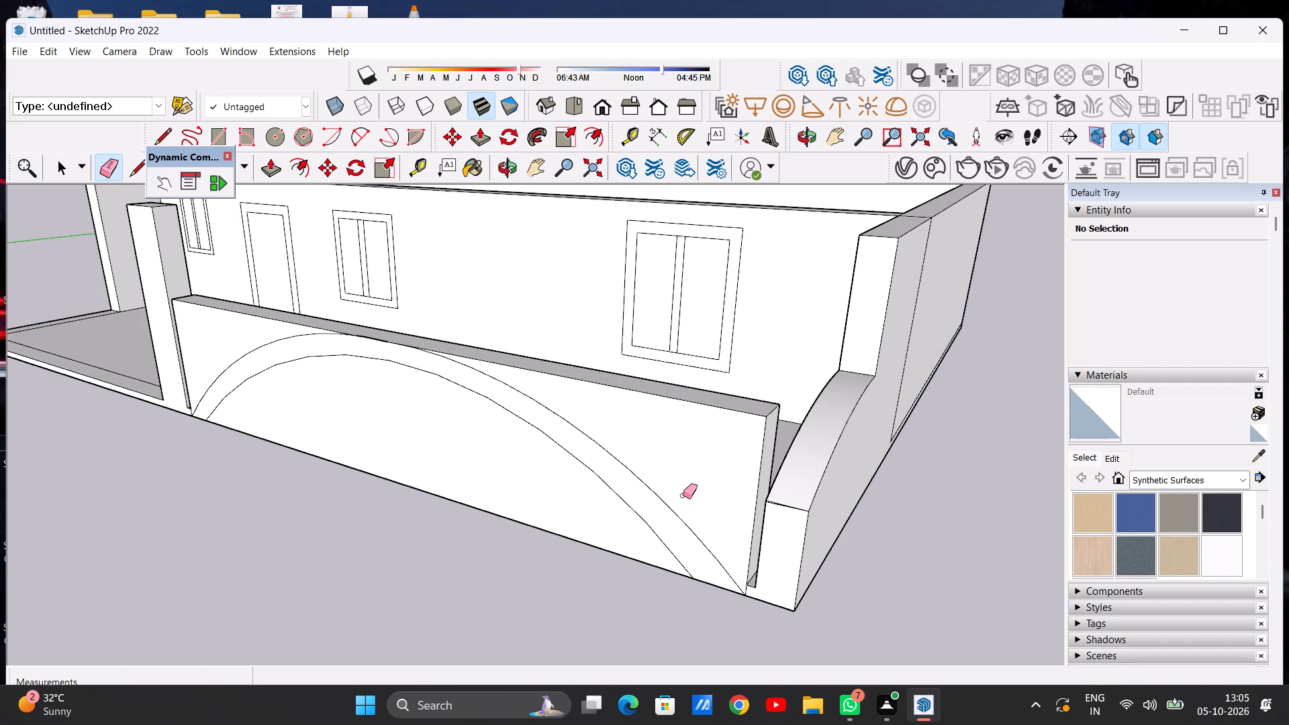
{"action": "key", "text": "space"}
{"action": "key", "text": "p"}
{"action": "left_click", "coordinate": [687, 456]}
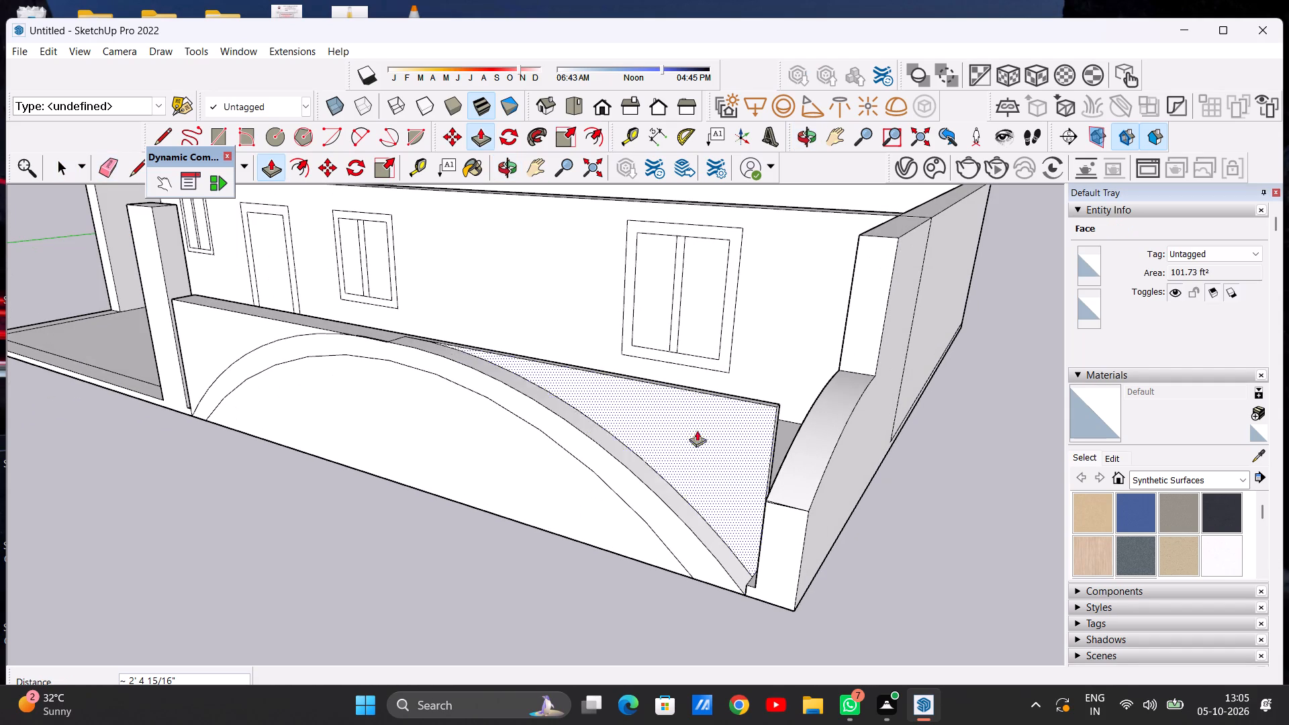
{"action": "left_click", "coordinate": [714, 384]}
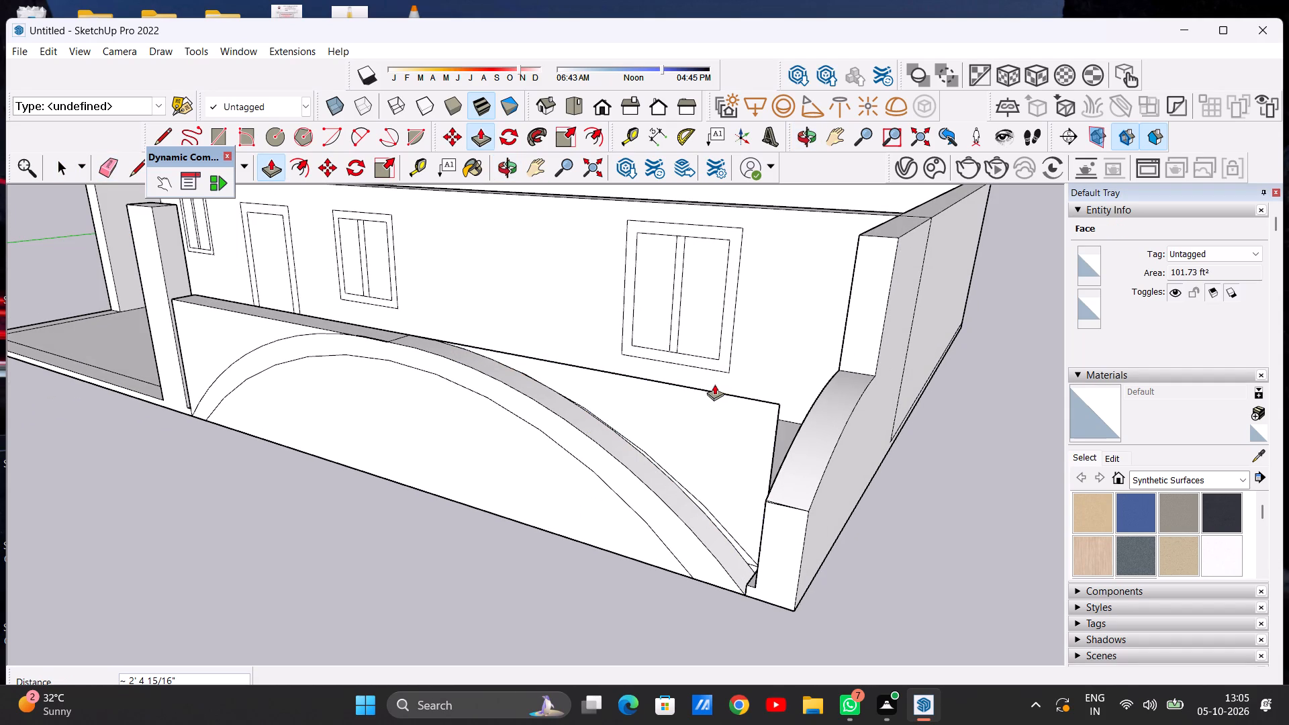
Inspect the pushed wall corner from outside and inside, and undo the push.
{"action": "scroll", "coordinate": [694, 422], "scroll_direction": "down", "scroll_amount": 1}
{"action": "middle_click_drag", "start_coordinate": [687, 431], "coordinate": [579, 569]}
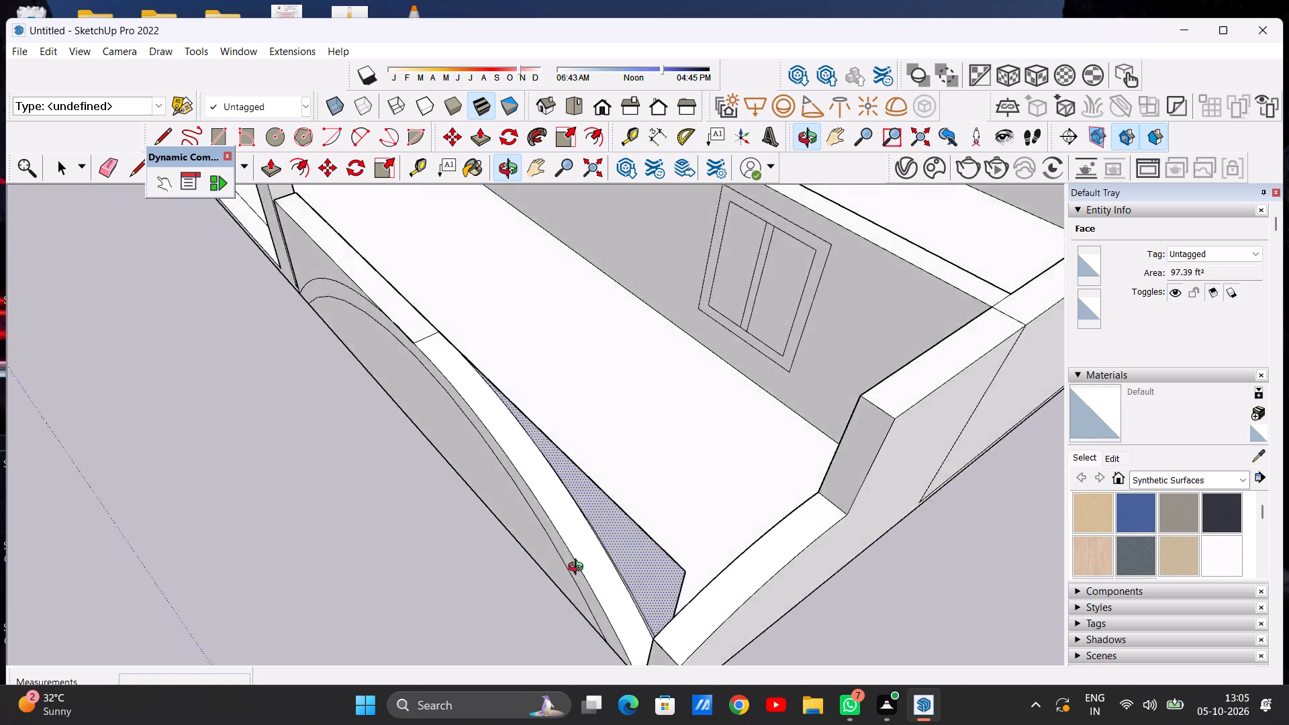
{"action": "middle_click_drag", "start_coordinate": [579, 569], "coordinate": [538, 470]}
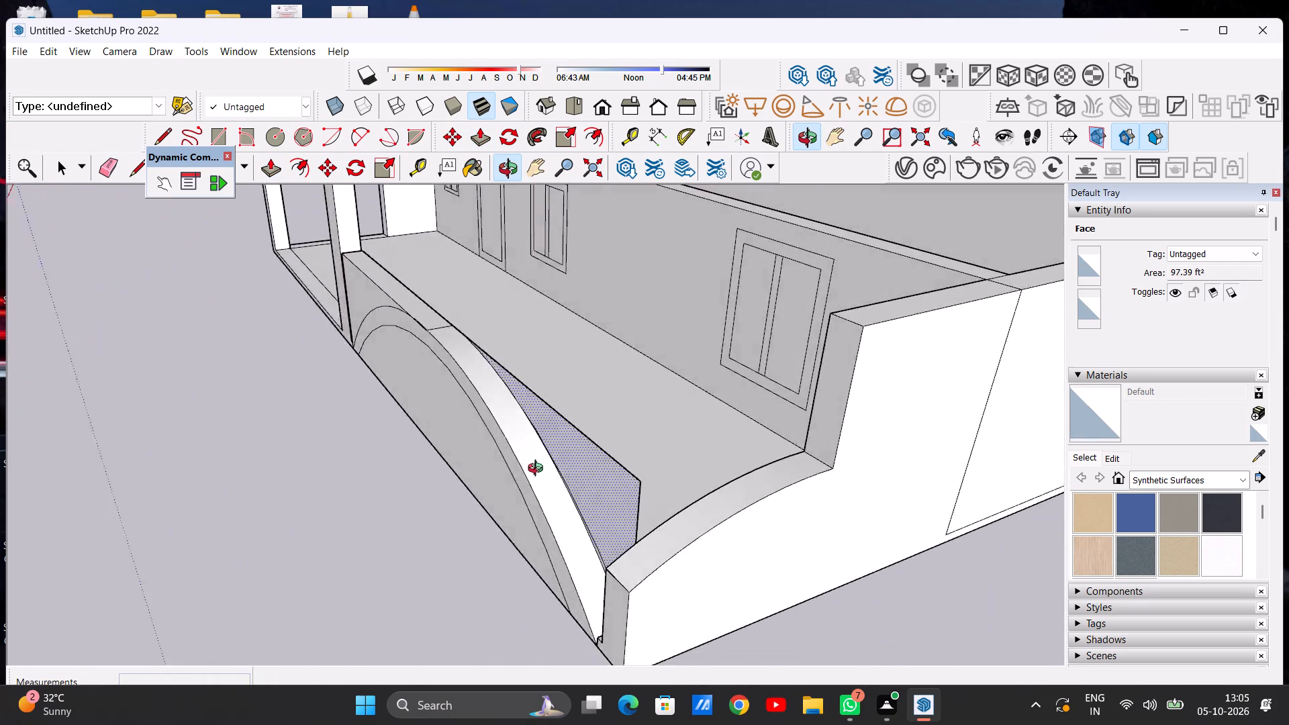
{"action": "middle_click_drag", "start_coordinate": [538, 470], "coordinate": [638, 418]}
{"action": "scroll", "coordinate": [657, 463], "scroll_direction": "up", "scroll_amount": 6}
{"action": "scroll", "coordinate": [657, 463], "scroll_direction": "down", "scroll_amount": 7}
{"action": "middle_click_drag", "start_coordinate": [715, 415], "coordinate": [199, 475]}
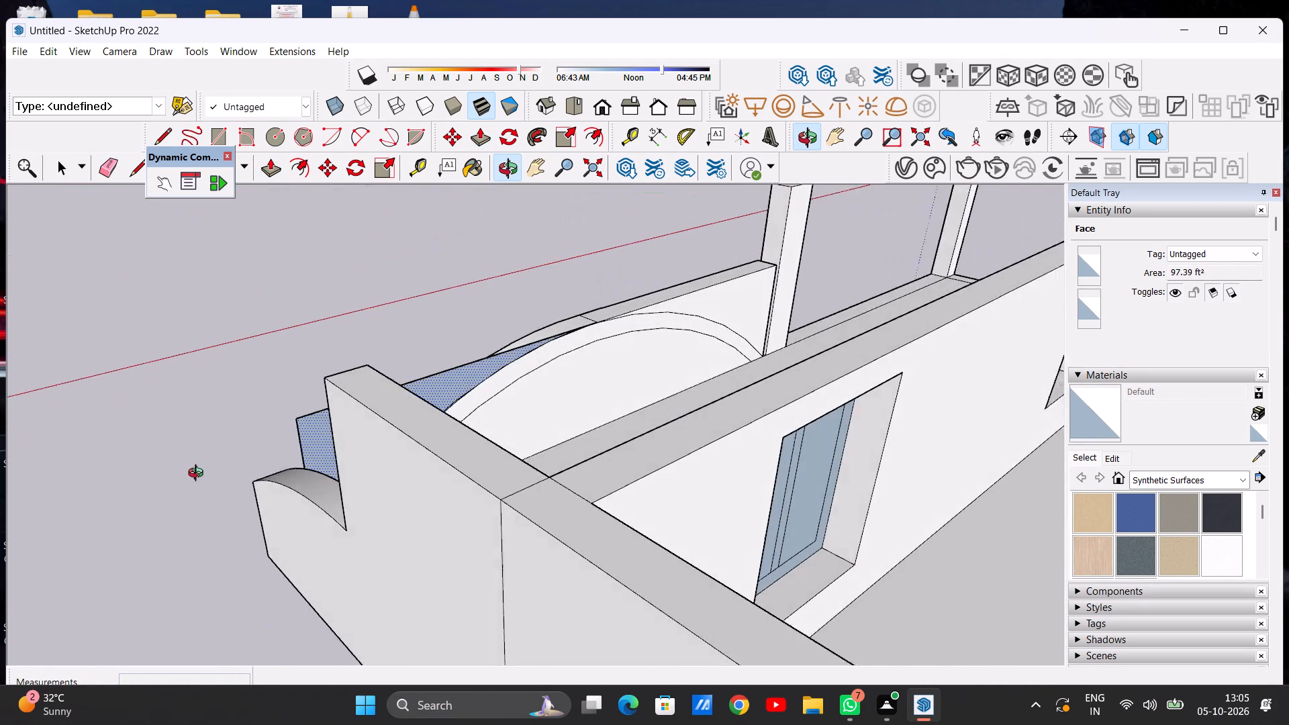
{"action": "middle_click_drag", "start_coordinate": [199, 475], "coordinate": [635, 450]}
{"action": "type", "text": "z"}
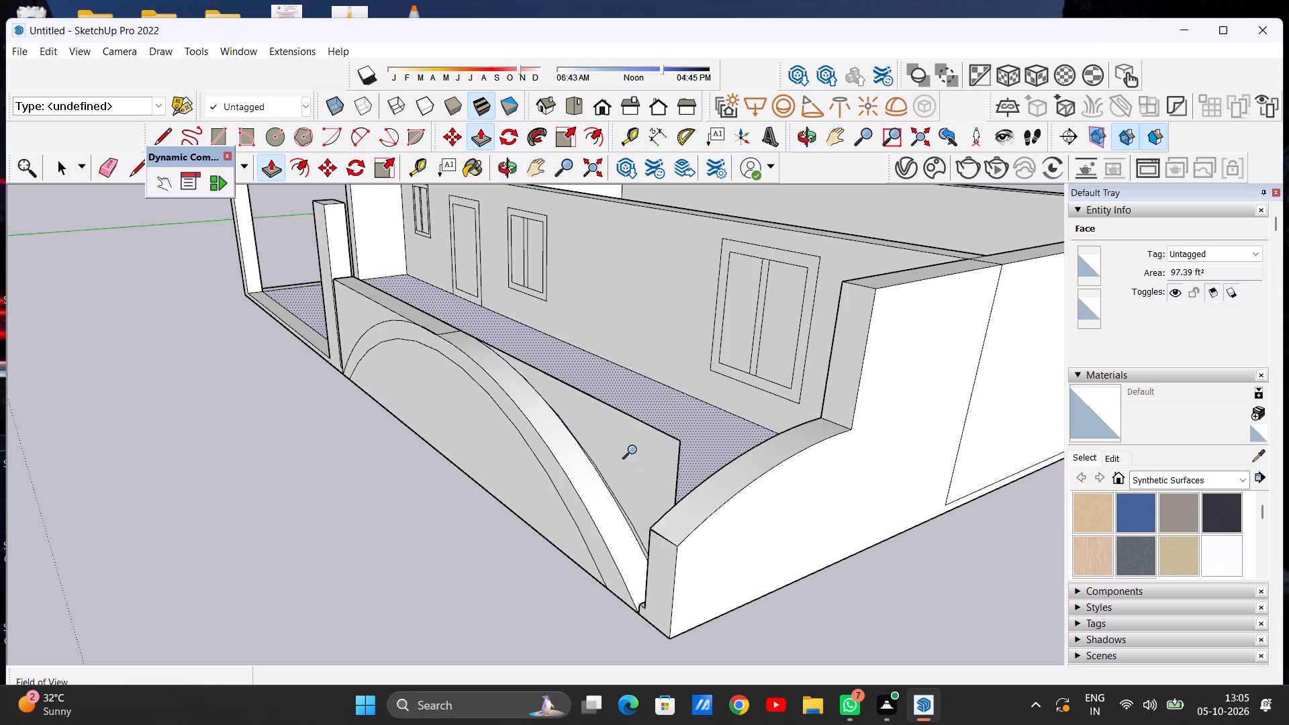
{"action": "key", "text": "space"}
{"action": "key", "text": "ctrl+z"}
Push the front wall's corner face above the arch, beside the arched side wall, back about 2' 4 15/16" again.
{"action": "scroll", "coordinate": [628, 462], "scroll_direction": "up", "scroll_amount": 6}
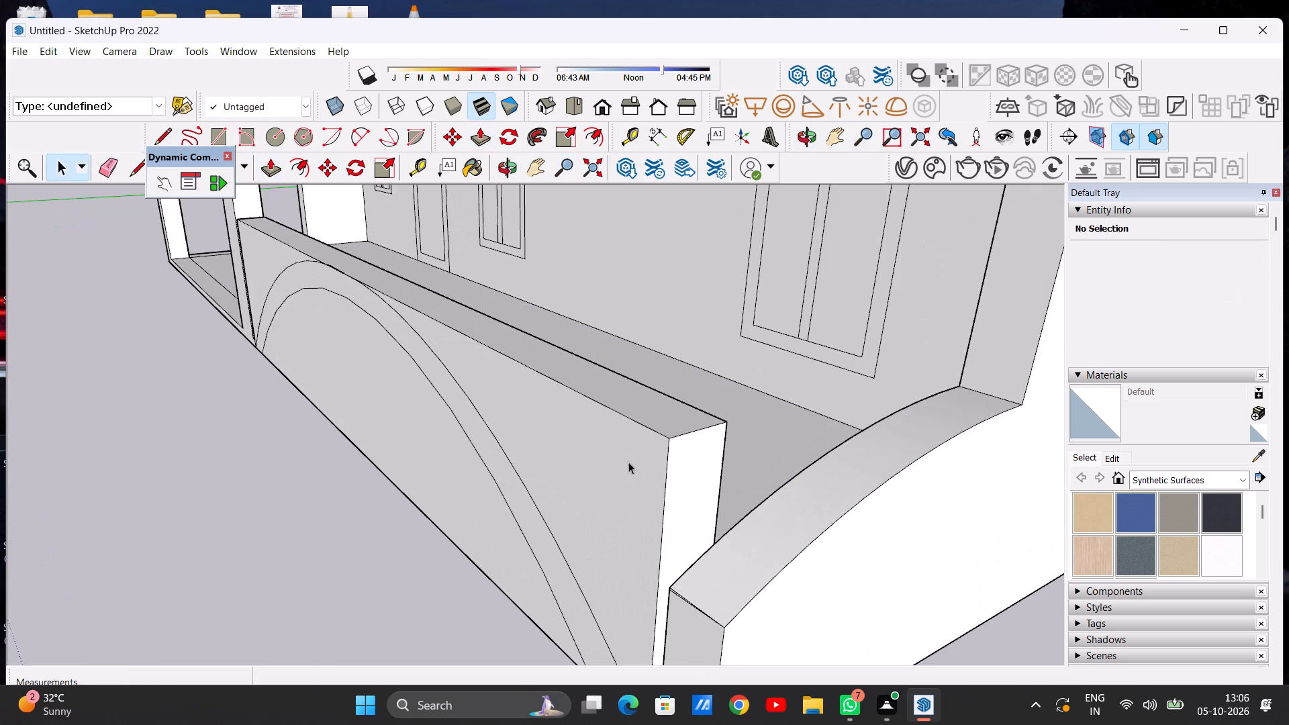
{"action": "key", "text": "p"}
{"action": "left_click", "coordinate": [618, 471]}
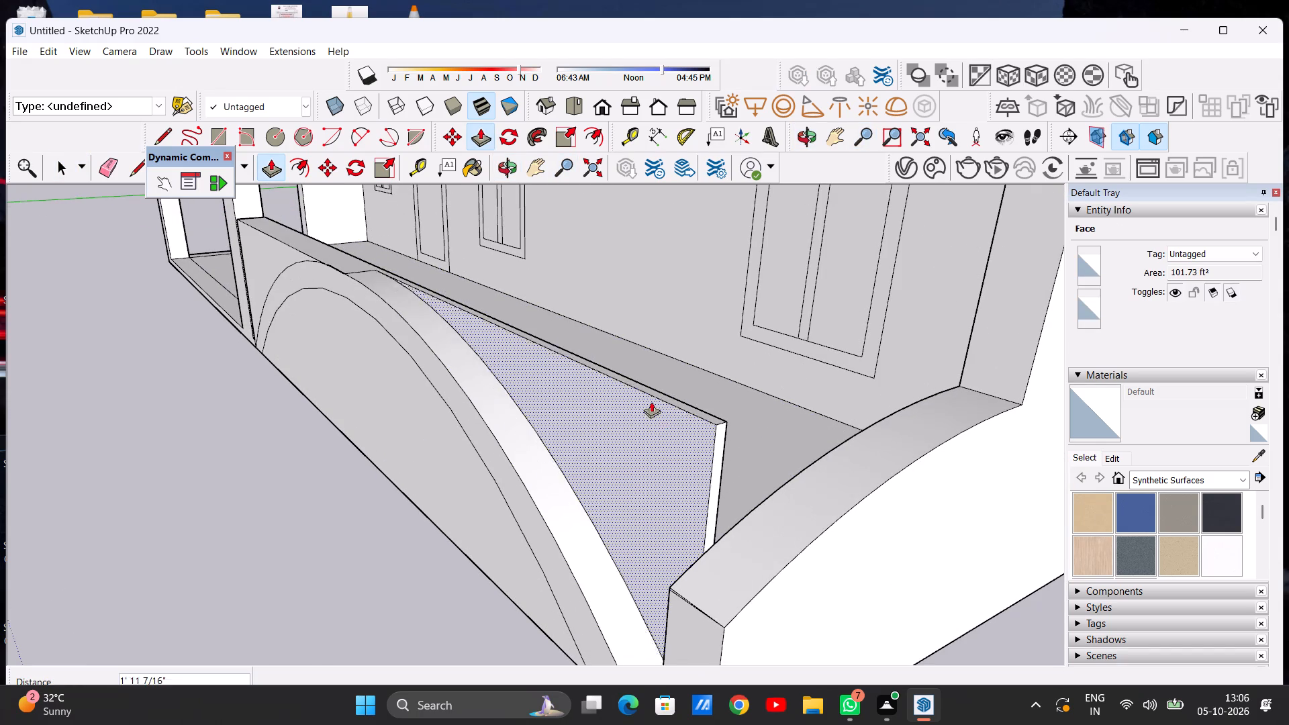
{"action": "left_click", "coordinate": [661, 387]}
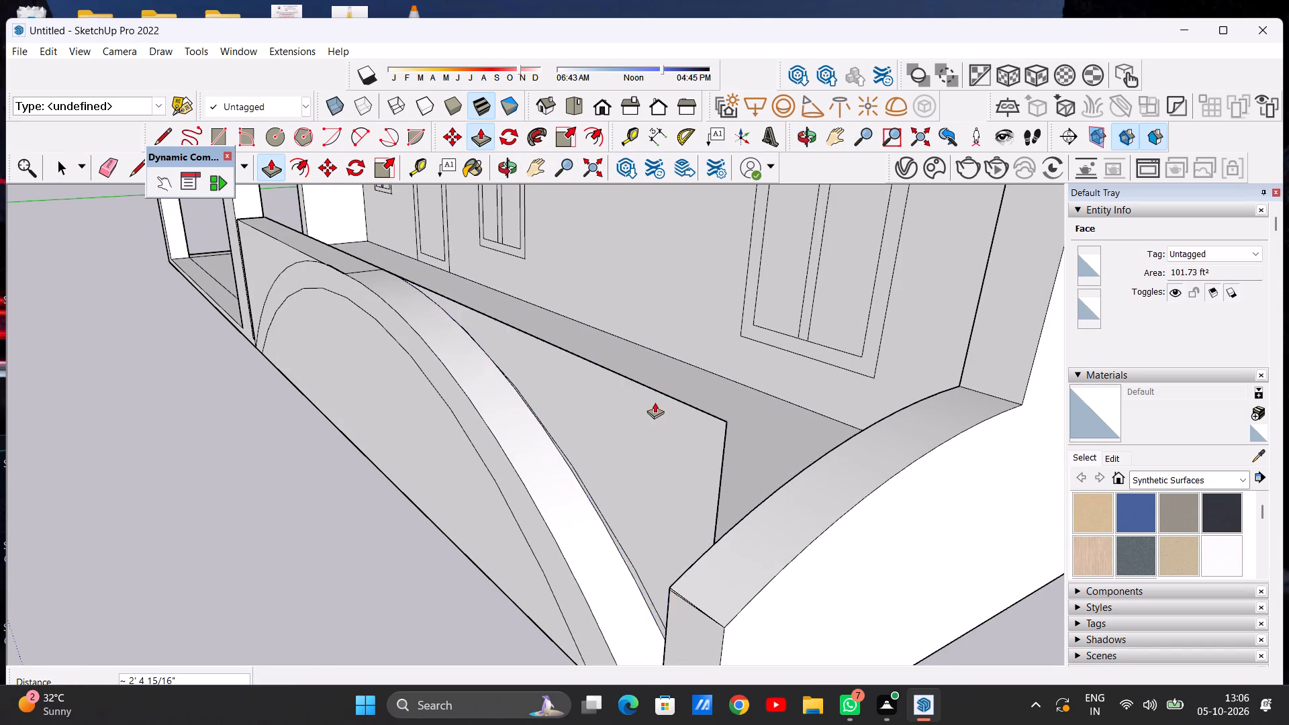
Examine the leftover corner face, the sliver along the arch edge and the pillar end of the arch from inside.
{"action": "scroll", "coordinate": [657, 424], "scroll_direction": "down", "scroll_amount": 5}
{"action": "middle_click_drag", "start_coordinate": [663, 450], "coordinate": [330, 501]}
{"action": "scroll", "coordinate": [363, 460], "scroll_direction": "up", "scroll_amount": 3}
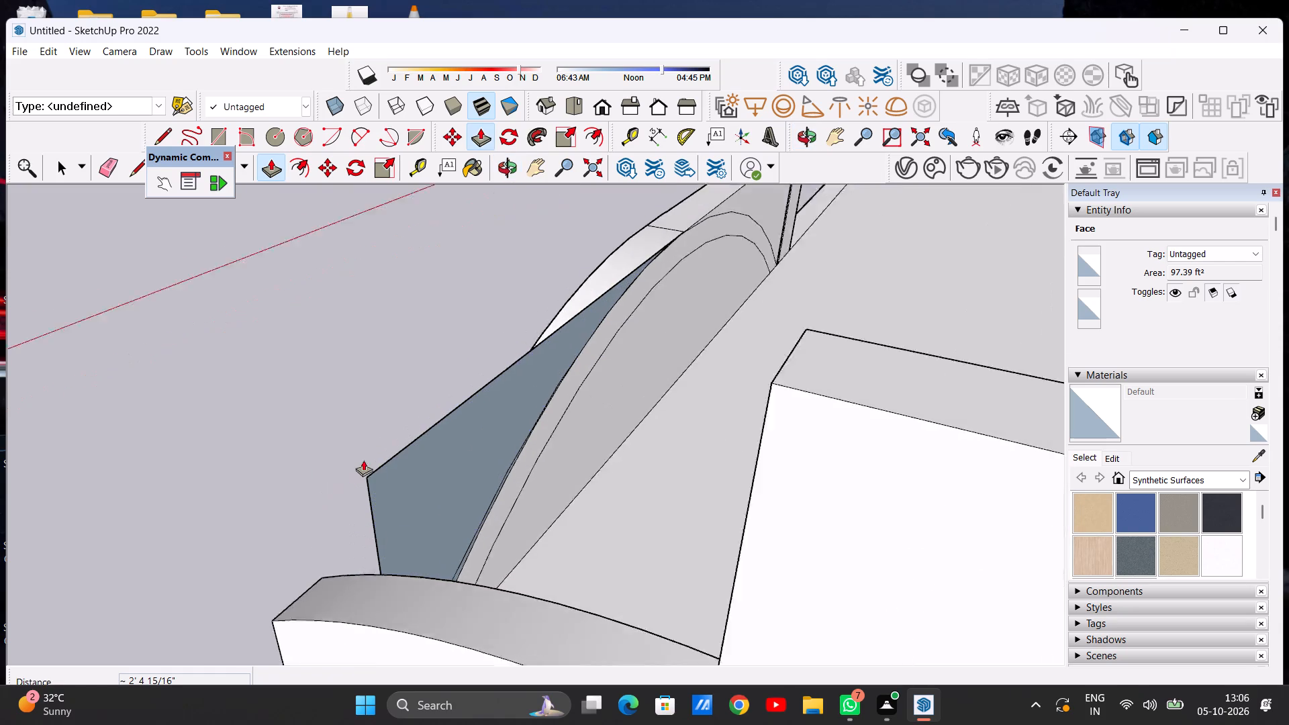
{"action": "scroll", "coordinate": [363, 460], "scroll_direction": "up", "scroll_amount": 4}
{"action": "scroll", "coordinate": [645, 473], "scroll_direction": "down", "scroll_amount": 6}
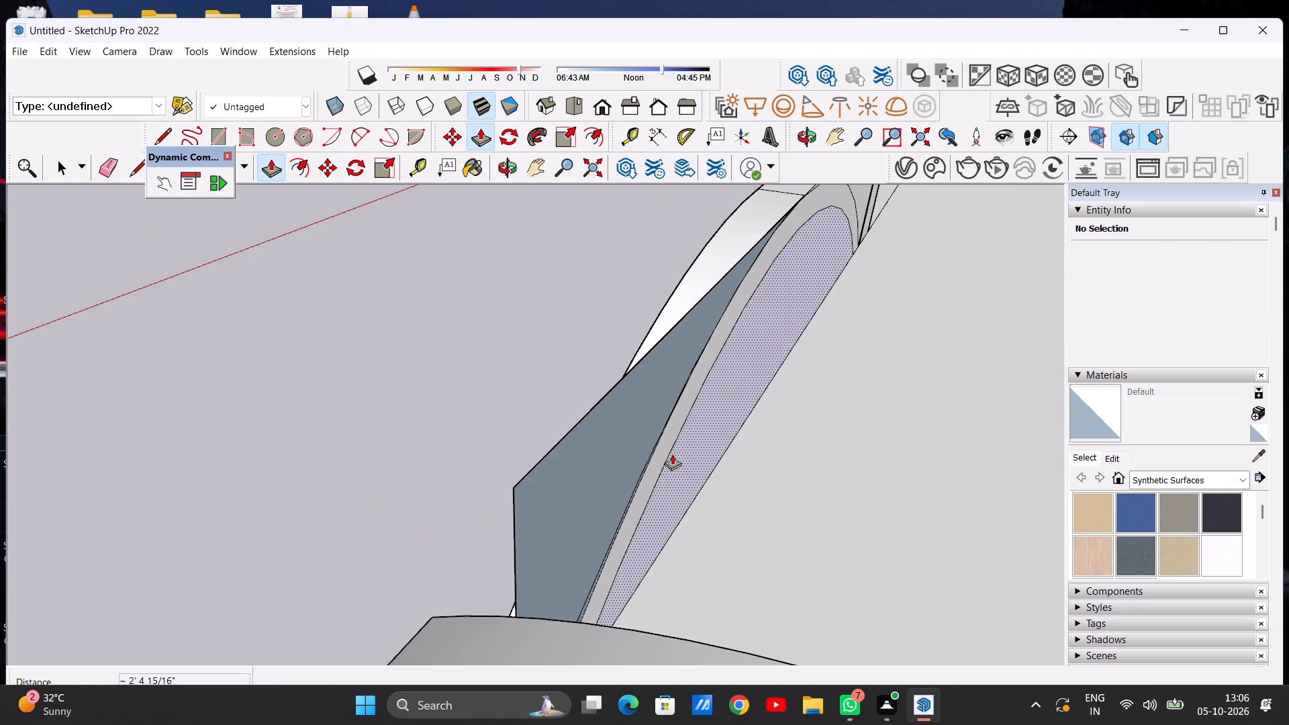
{"action": "scroll", "coordinate": [672, 454], "scroll_direction": "down", "scroll_amount": 3}
{"action": "middle_click_drag", "start_coordinate": [561, 479], "coordinate": [510, 482]}
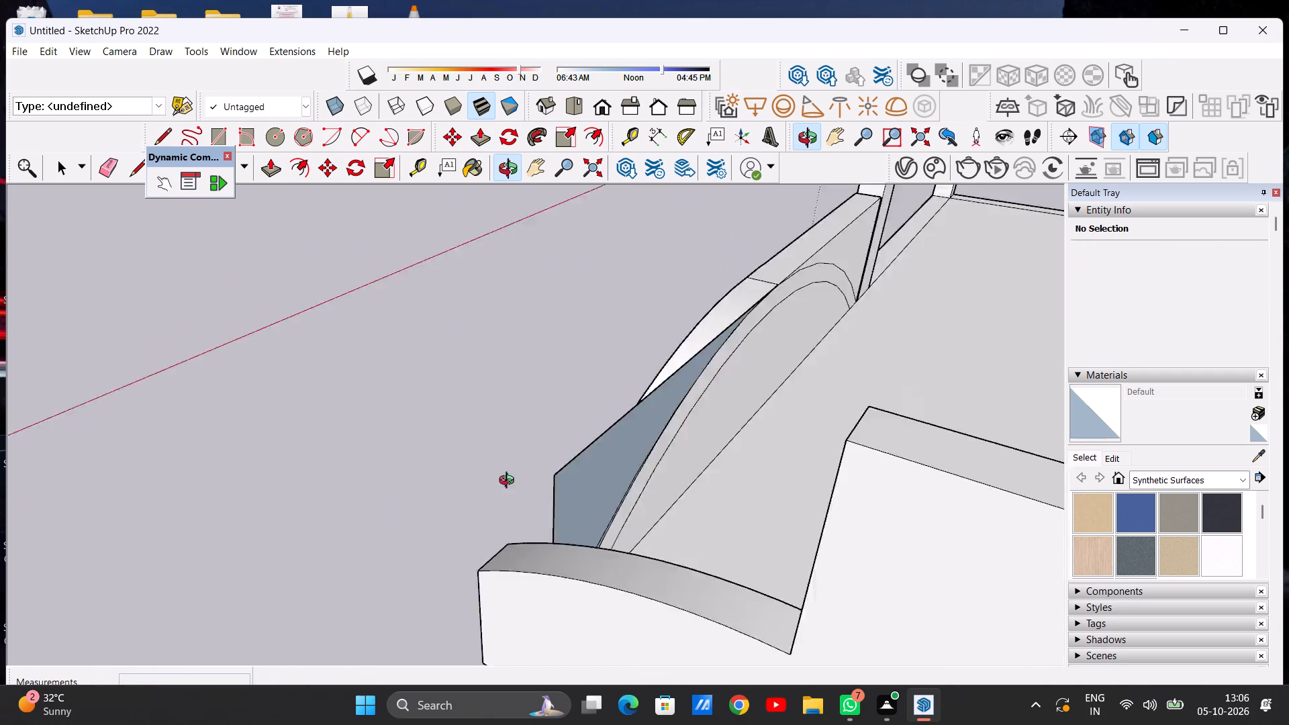
{"action": "middle_click_drag", "start_coordinate": [510, 482], "coordinate": [160, 482]}
{"action": "key", "text": "space"}
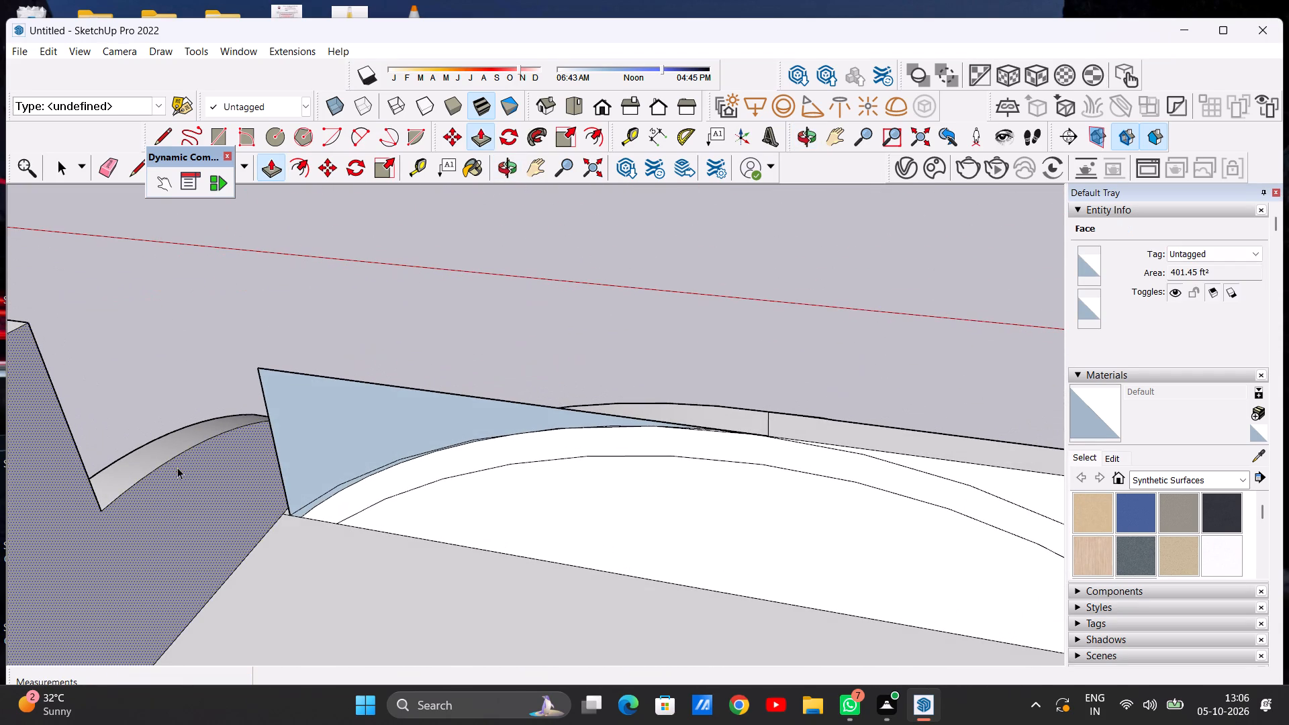
{"action": "scroll", "coordinate": [281, 486], "scroll_direction": "up", "scroll_amount": 7}
{"action": "scroll", "coordinate": [465, 490], "scroll_direction": "down", "scroll_amount": 10}
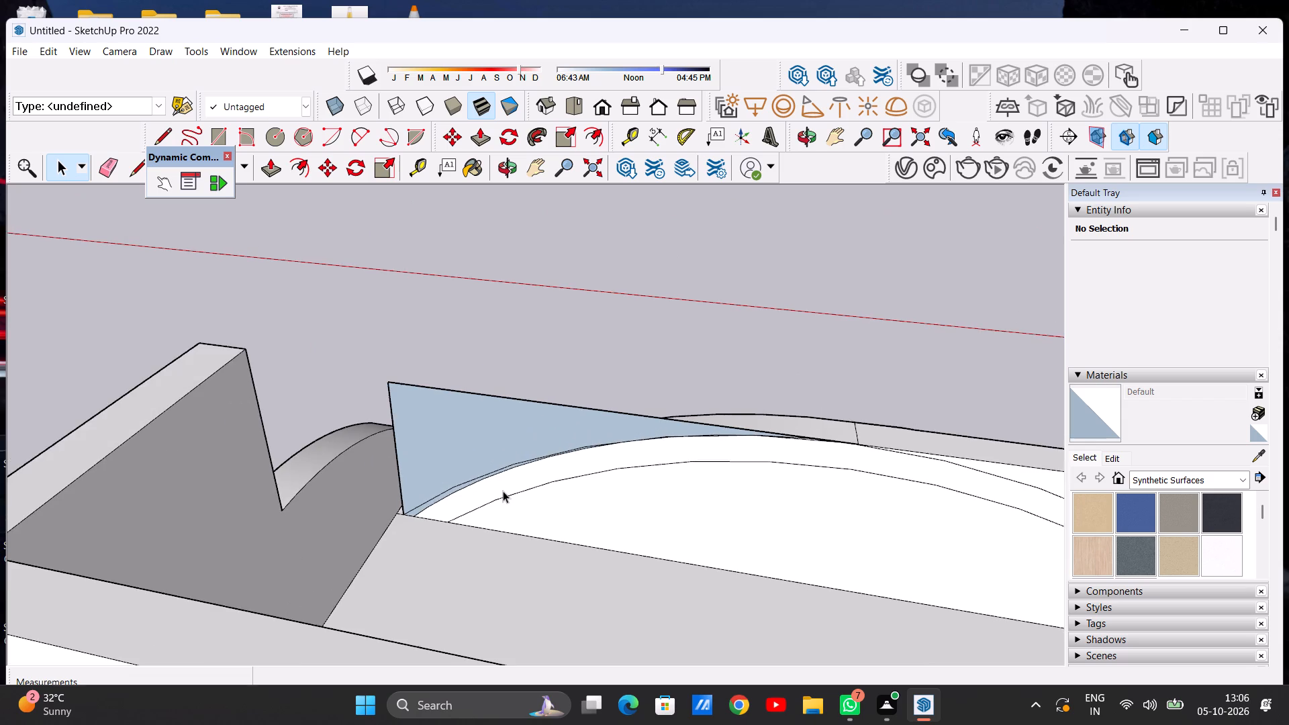
{"action": "scroll", "coordinate": [491, 510], "scroll_direction": "up", "scroll_amount": 4}
{"action": "scroll", "coordinate": [359, 444], "scroll_direction": "down", "scroll_amount": 17}
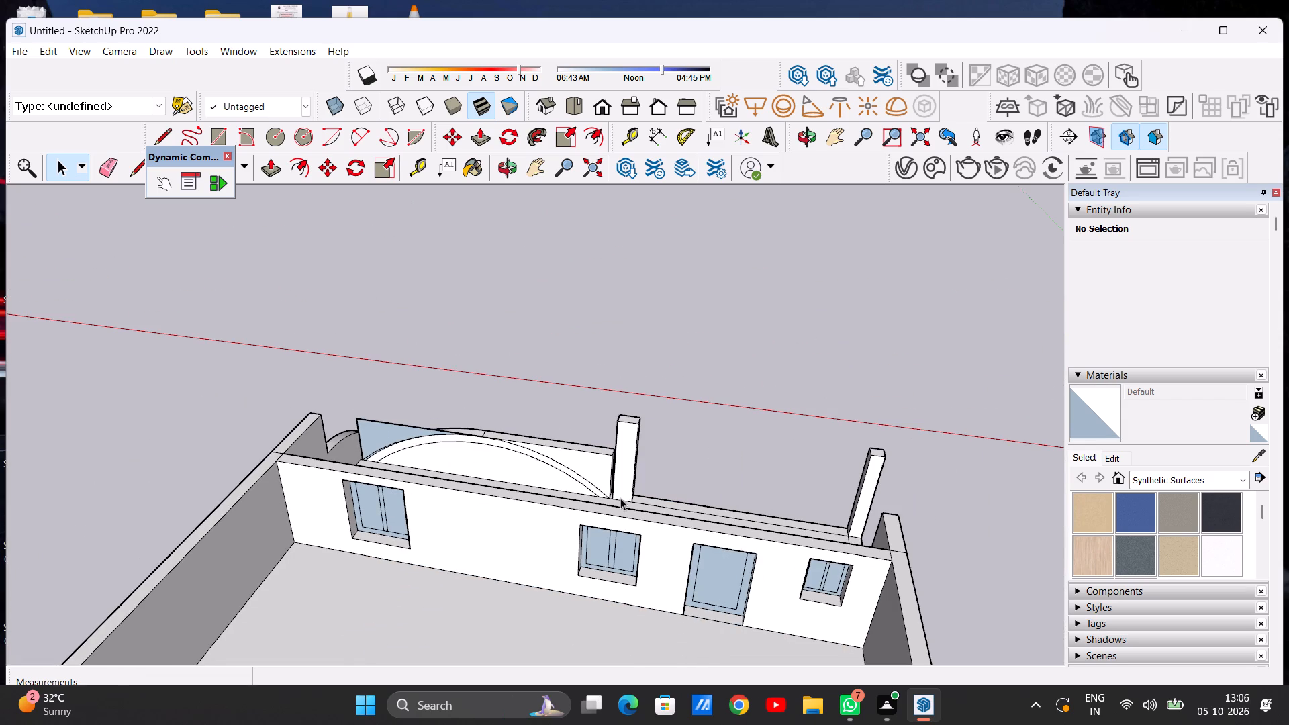
{"action": "middle_click_drag", "start_coordinate": [409, 450], "coordinate": [481, 551]}
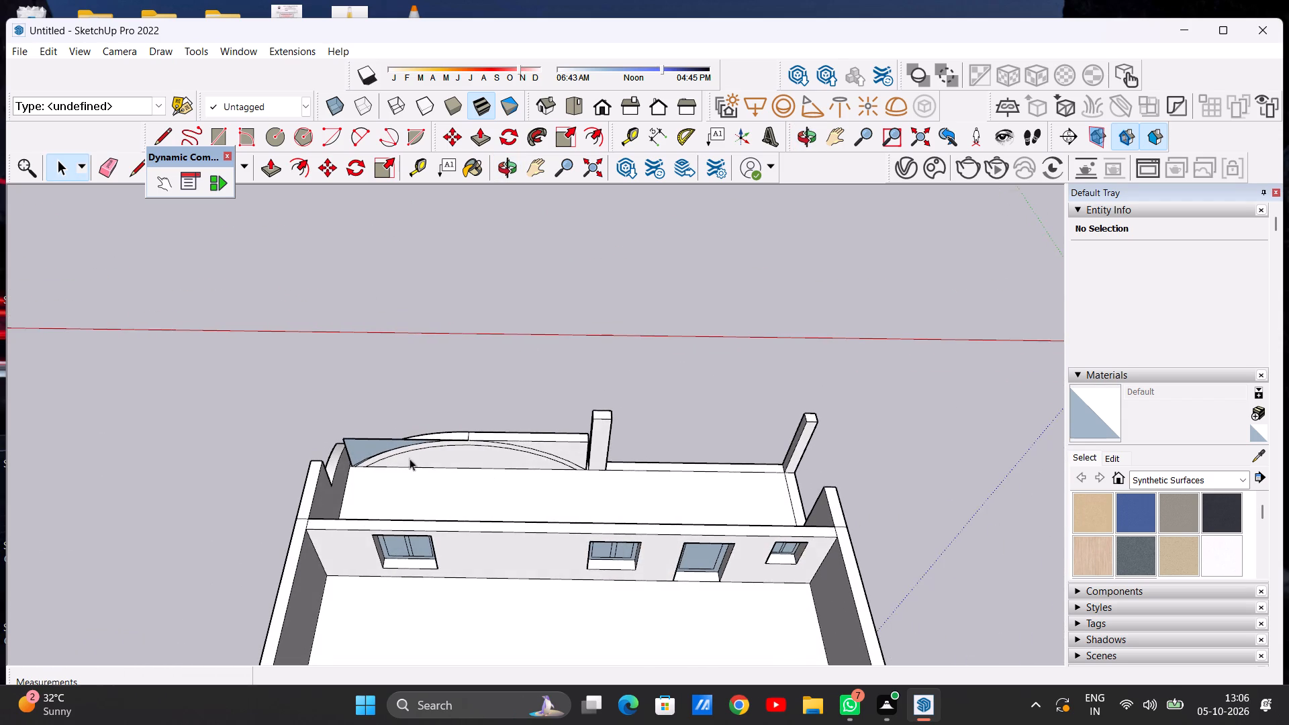
{"action": "scroll", "coordinate": [354, 452], "scroll_direction": "up", "scroll_amount": 6}
{"action": "middle_click_drag", "start_coordinate": [387, 470], "coordinate": [375, 431]}
{"action": "scroll", "coordinate": [367, 446], "scroll_direction": "up", "scroll_amount": 9}
{"action": "scroll", "coordinate": [389, 497], "scroll_direction": "up", "scroll_amount": 6}
{"action": "scroll", "coordinate": [385, 494], "scroll_direction": "down", "scroll_amount": 19}
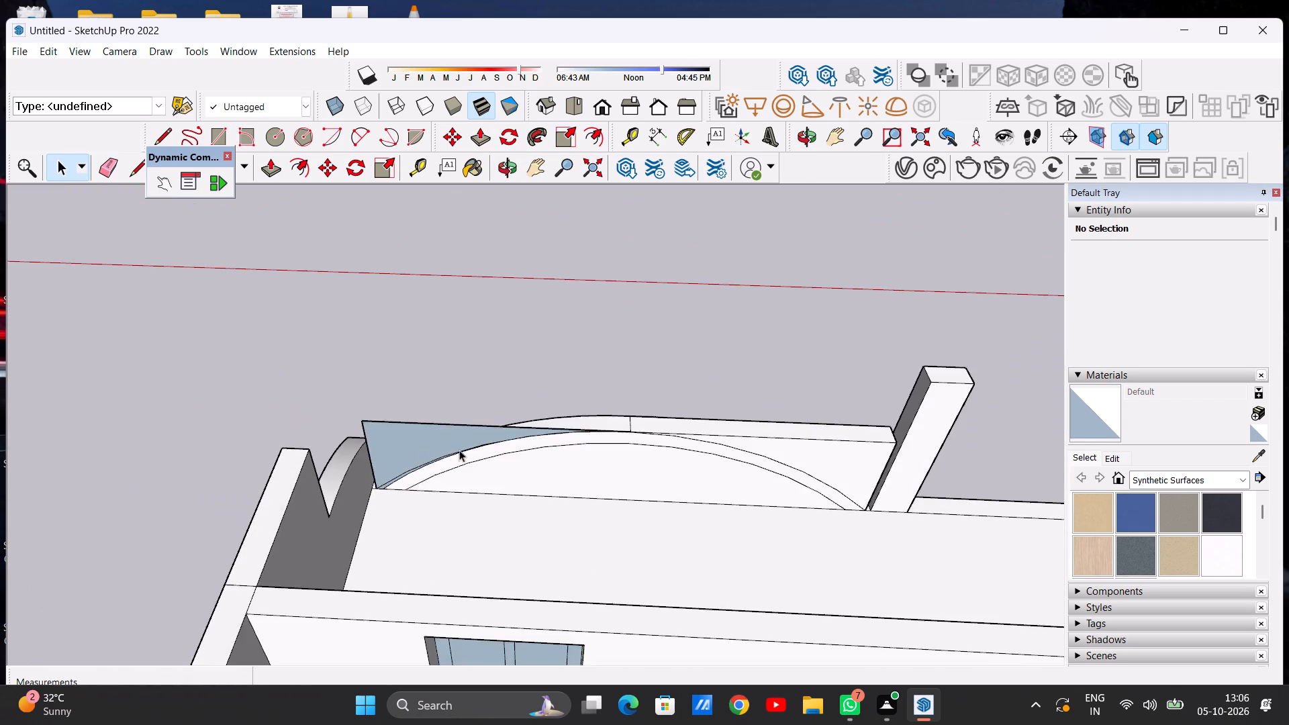
{"action": "scroll", "coordinate": [459, 450], "scroll_direction": "down", "scroll_amount": 5}
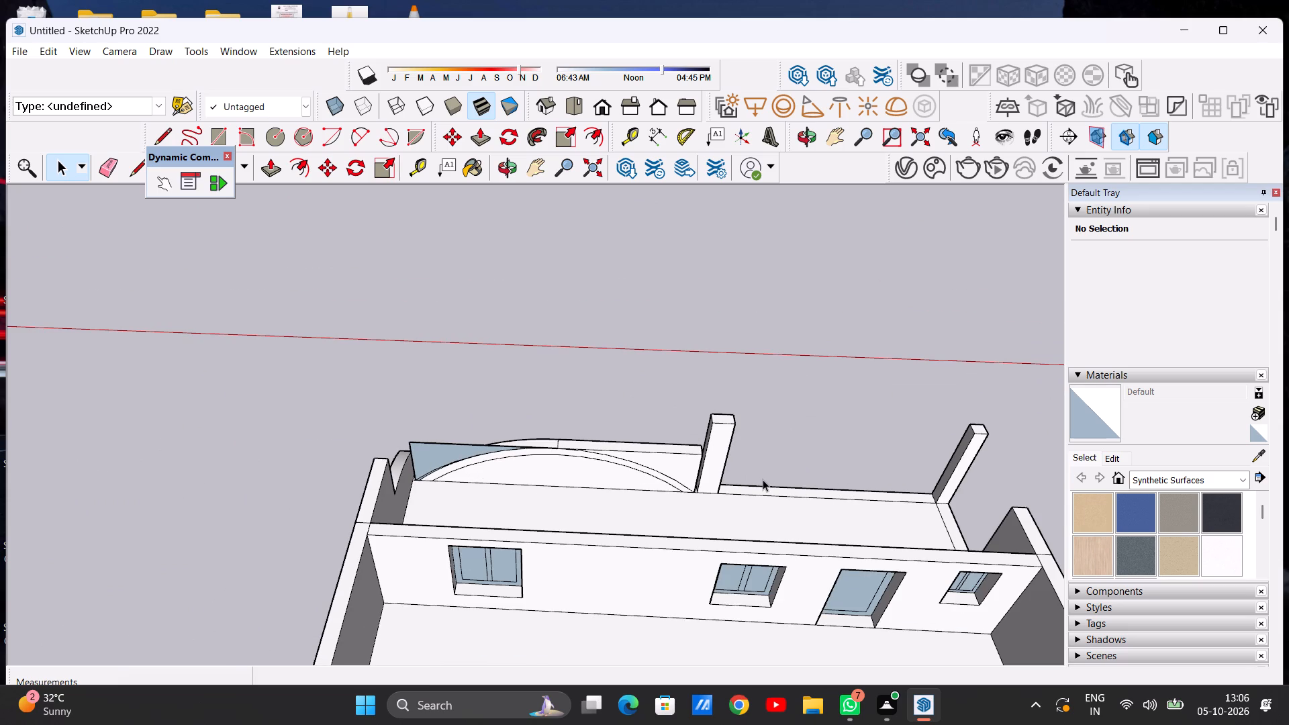
{"action": "scroll", "coordinate": [695, 505], "scroll_direction": "up", "scroll_amount": 9}
{"action": "scroll", "coordinate": [695, 505], "scroll_direction": "down", "scroll_amount": 1}
{"action": "scroll", "coordinate": [695, 505], "scroll_direction": "up", "scroll_amount": 5}
{"action": "scroll", "coordinate": [665, 505], "scroll_direction": "down", "scroll_amount": 3}
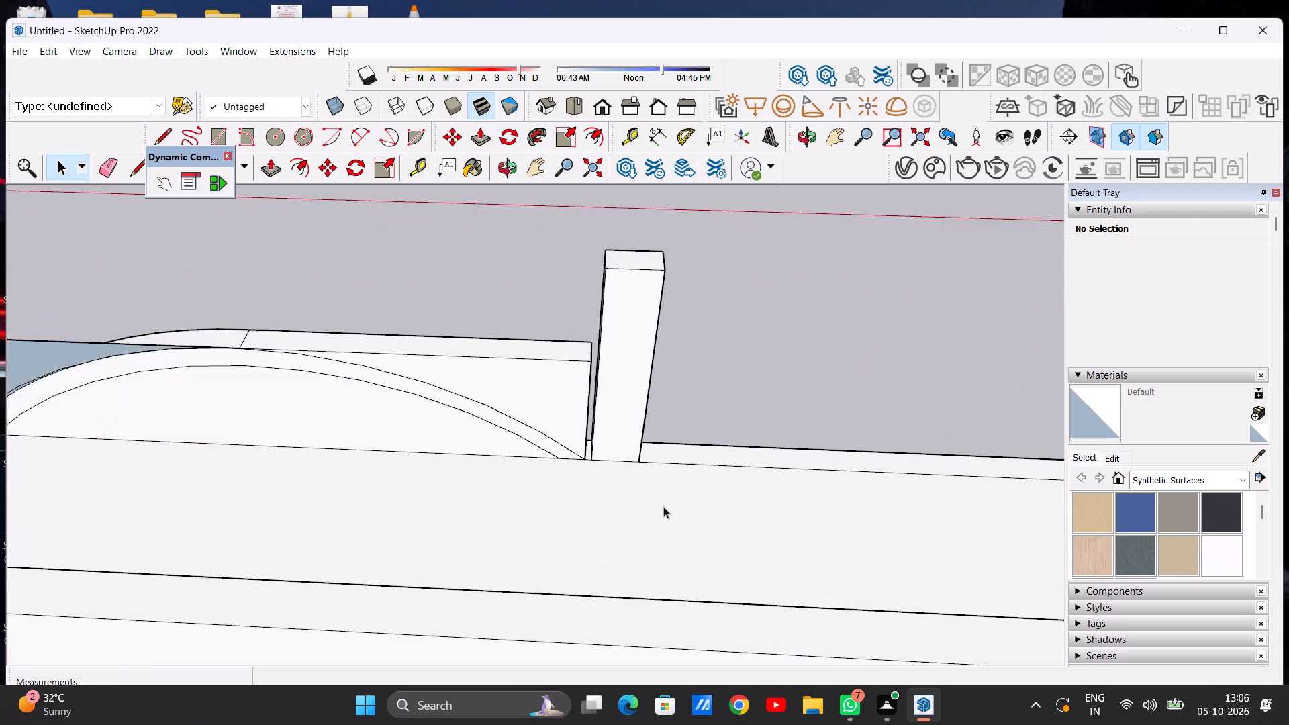
{"action": "scroll", "coordinate": [663, 506], "scroll_direction": "down", "scroll_amount": 2}
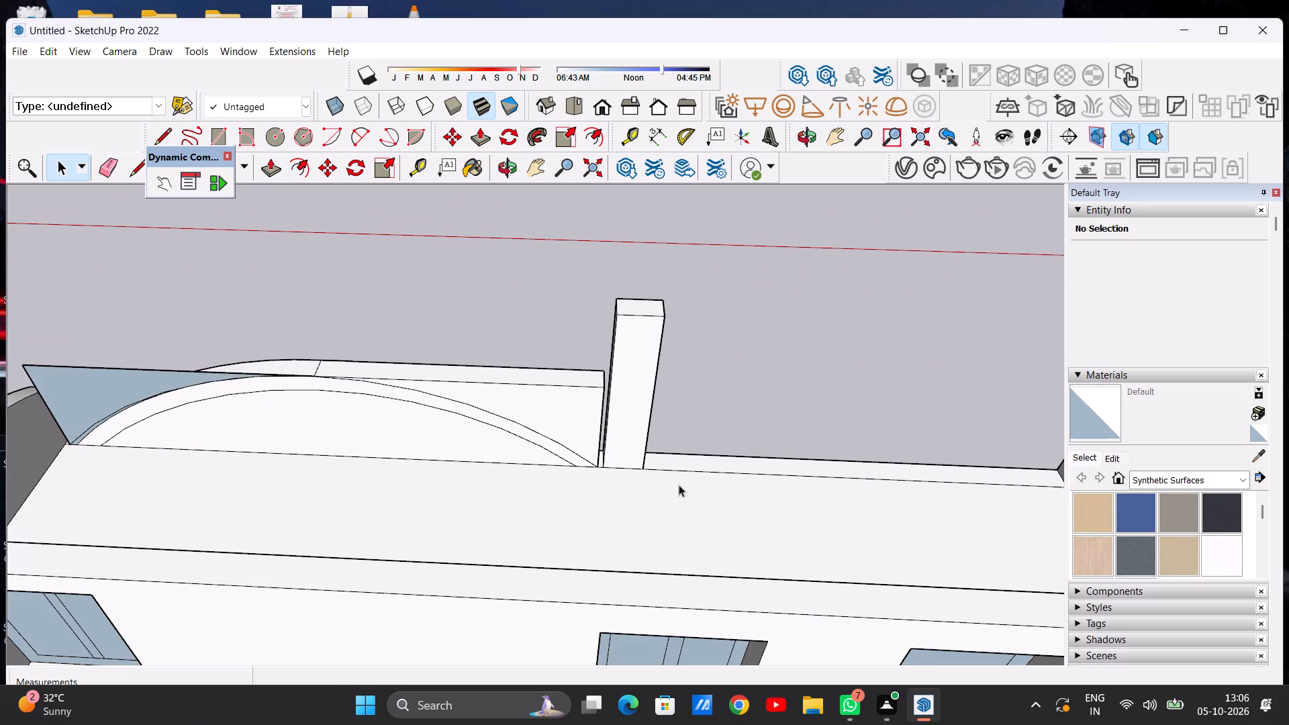
{"action": "scroll", "coordinate": [697, 463], "scroll_direction": "down", "scroll_amount": 13}
{"action": "scroll", "coordinate": [440, 455], "scroll_direction": "up", "scroll_amount": 6}
{"action": "scroll", "coordinate": [588, 452], "scroll_direction": "up", "scroll_amount": 4}
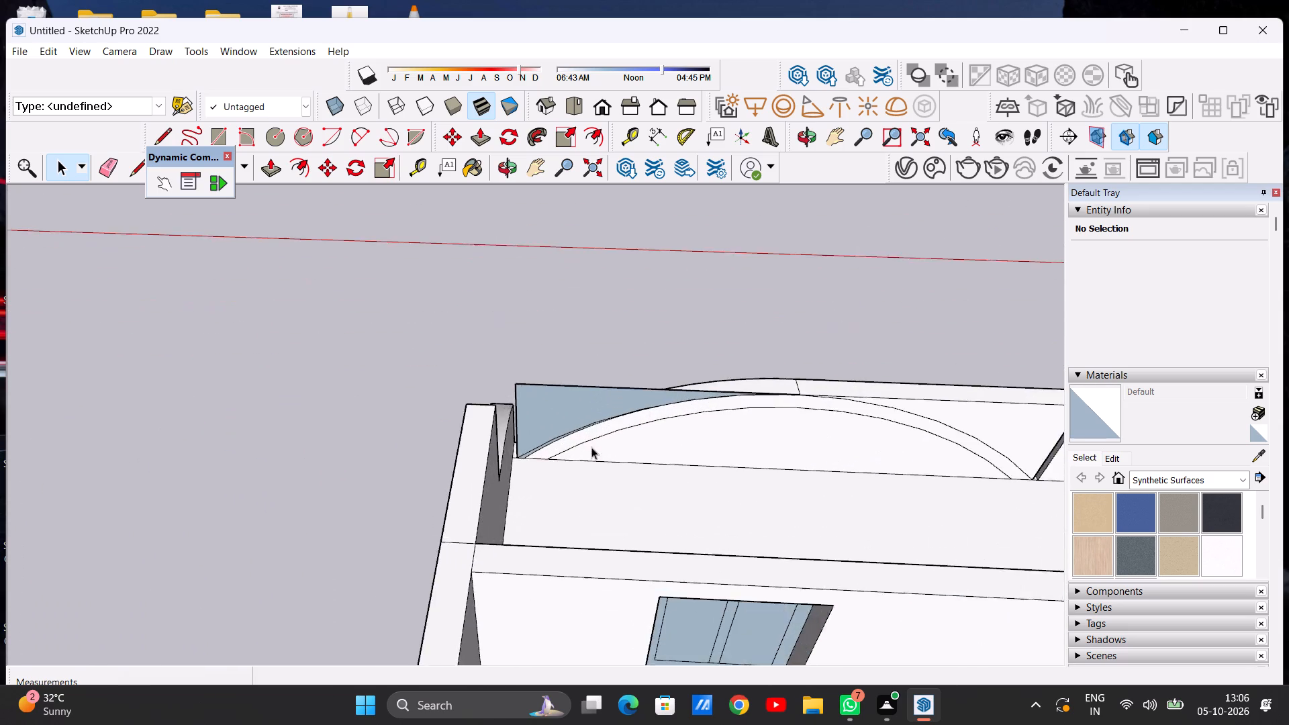
{"action": "scroll", "coordinate": [591, 447], "scroll_direction": "up", "scroll_amount": 10}
{"action": "middle_click_drag", "start_coordinate": [552, 446], "coordinate": [525, 477]}
{"action": "scroll", "coordinate": [524, 475], "scroll_direction": "up", "scroll_amount": 1}
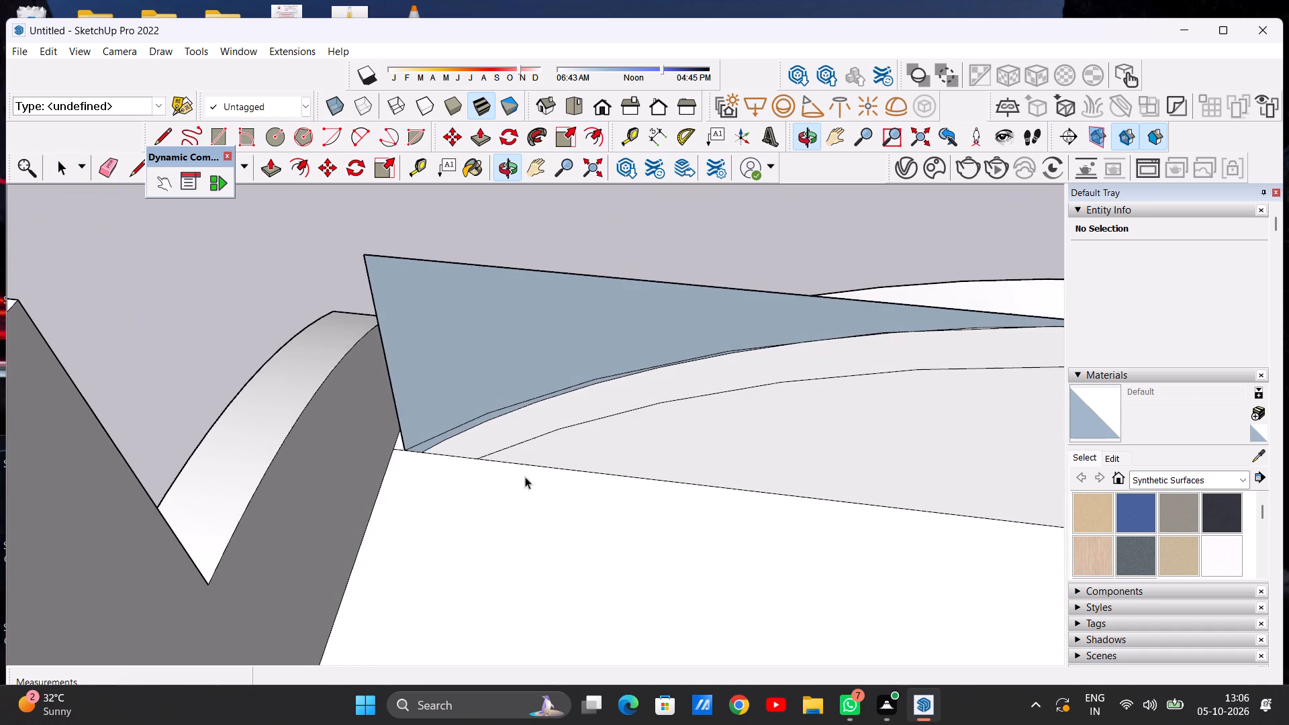
{"action": "scroll", "coordinate": [398, 448], "scroll_direction": "down", "scroll_amount": 5}
{"action": "scroll", "coordinate": [399, 440], "scroll_direction": "up", "scroll_amount": 8}
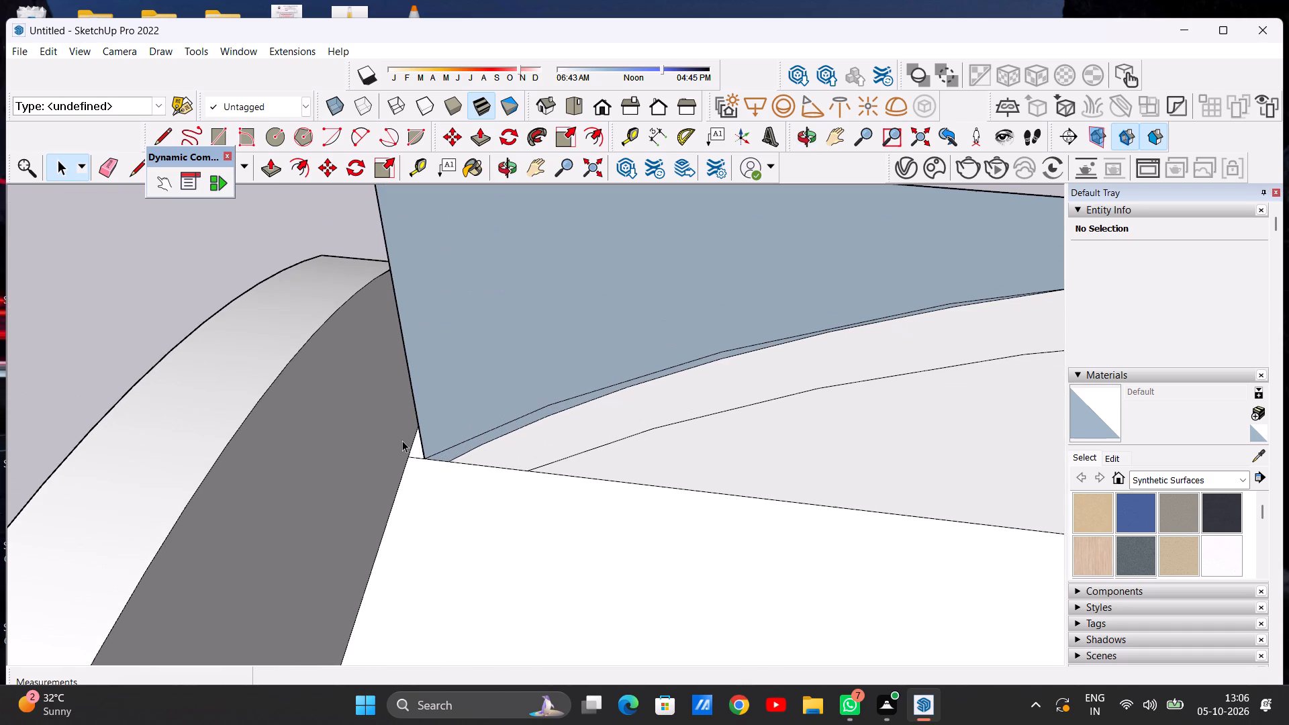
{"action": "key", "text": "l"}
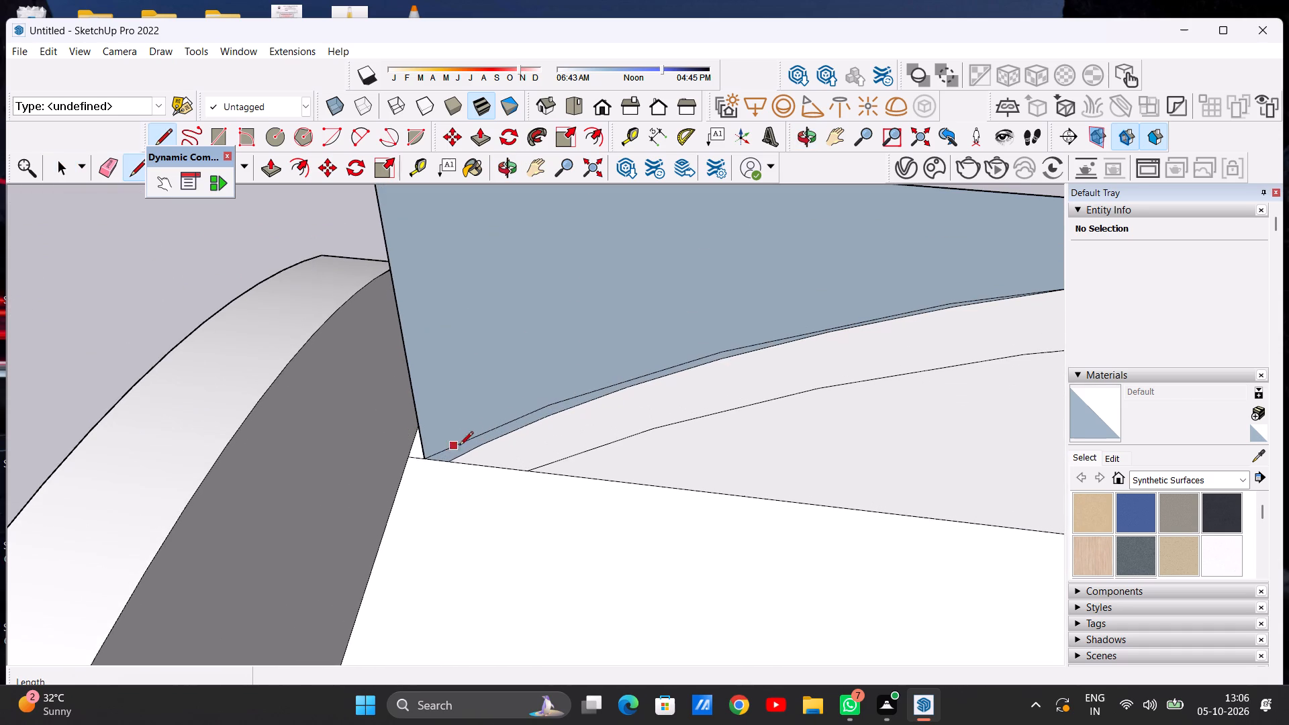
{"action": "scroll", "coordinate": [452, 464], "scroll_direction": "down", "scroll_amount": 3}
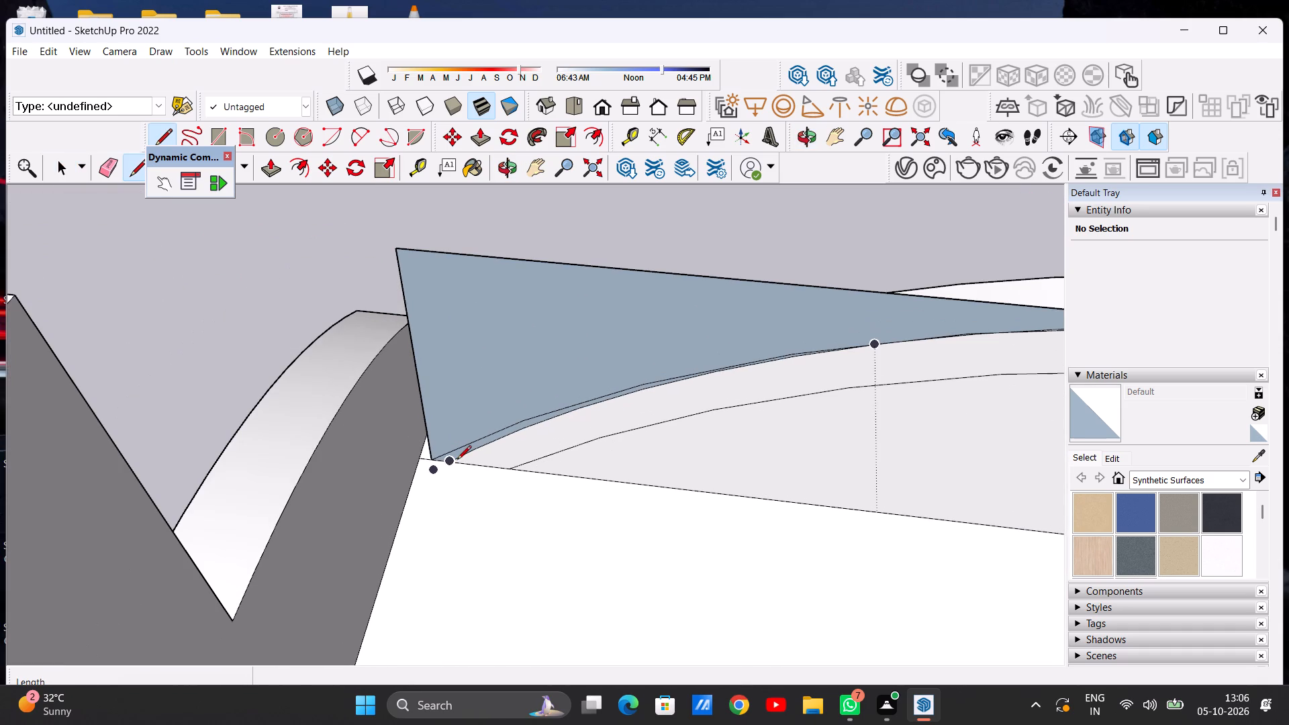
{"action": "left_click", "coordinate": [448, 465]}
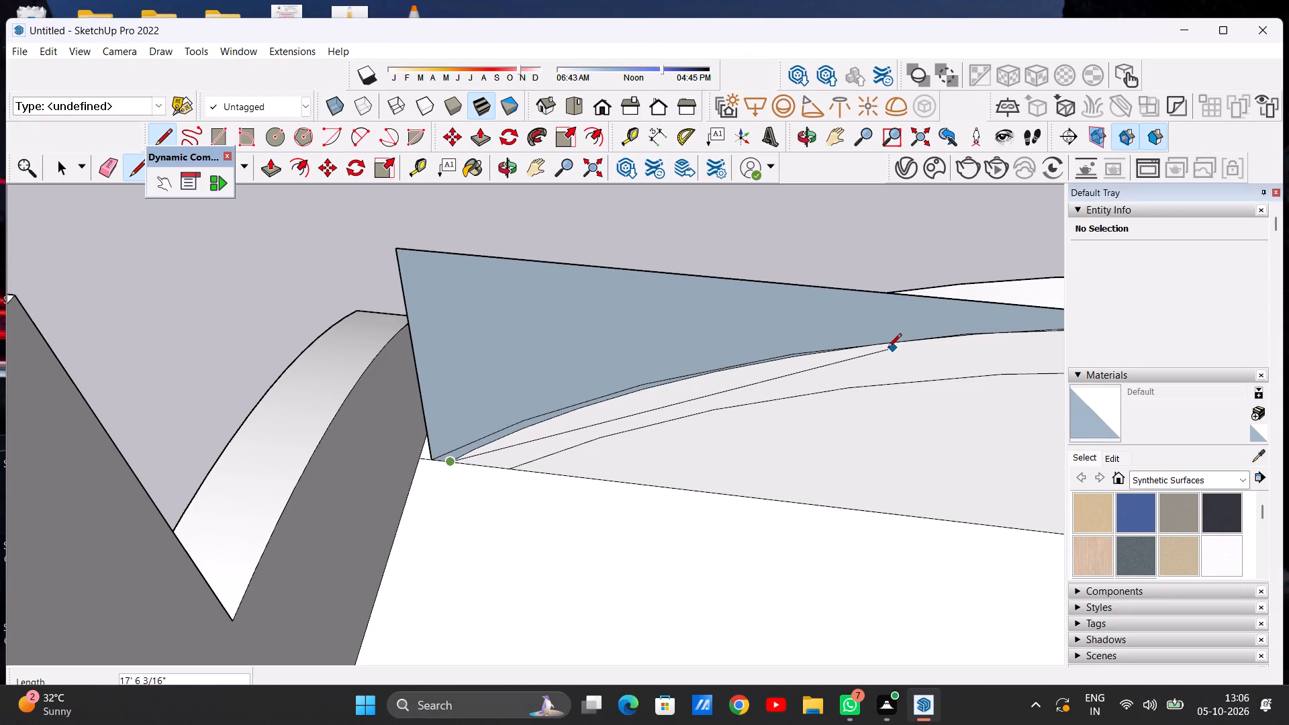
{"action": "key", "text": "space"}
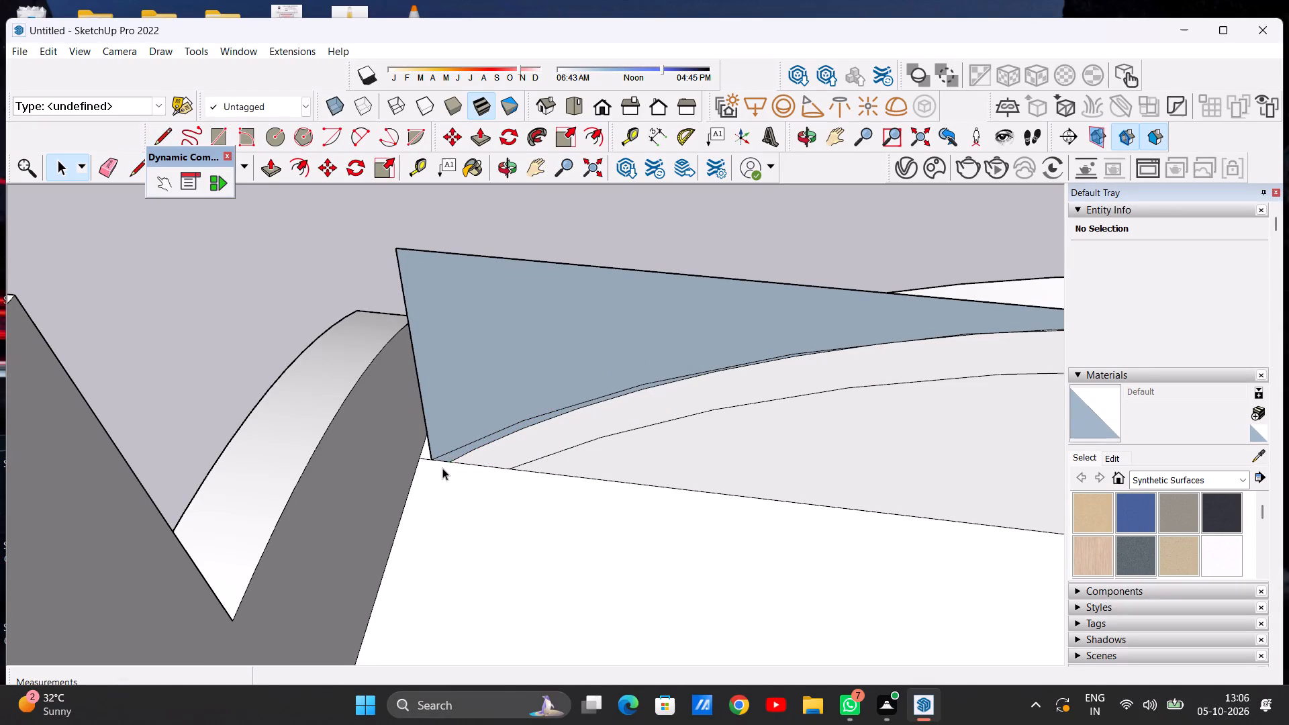
Erase the sliver edge along the arch and the side edge of the leftover corner face beside the arched side wall.
{"action": "scroll", "coordinate": [442, 467], "scroll_direction": "up", "scroll_amount": 5}
{"action": "key", "text": "e"}
{"action": "scroll", "coordinate": [450, 447], "scroll_direction": "up", "scroll_amount": 6}
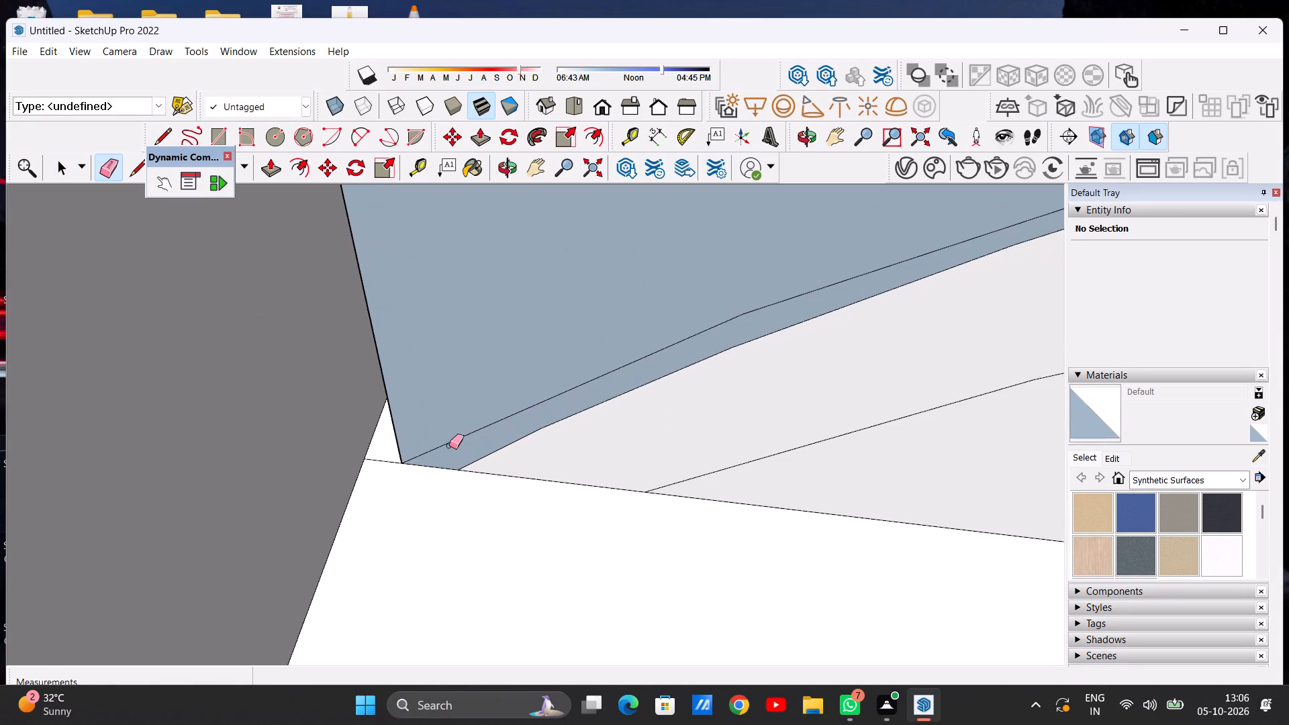
{"action": "left_click_drag", "start_coordinate": [435, 434], "coordinate": [440, 453]}
{"action": "scroll", "coordinate": [453, 450], "scroll_direction": "down", "scroll_amount": 8}
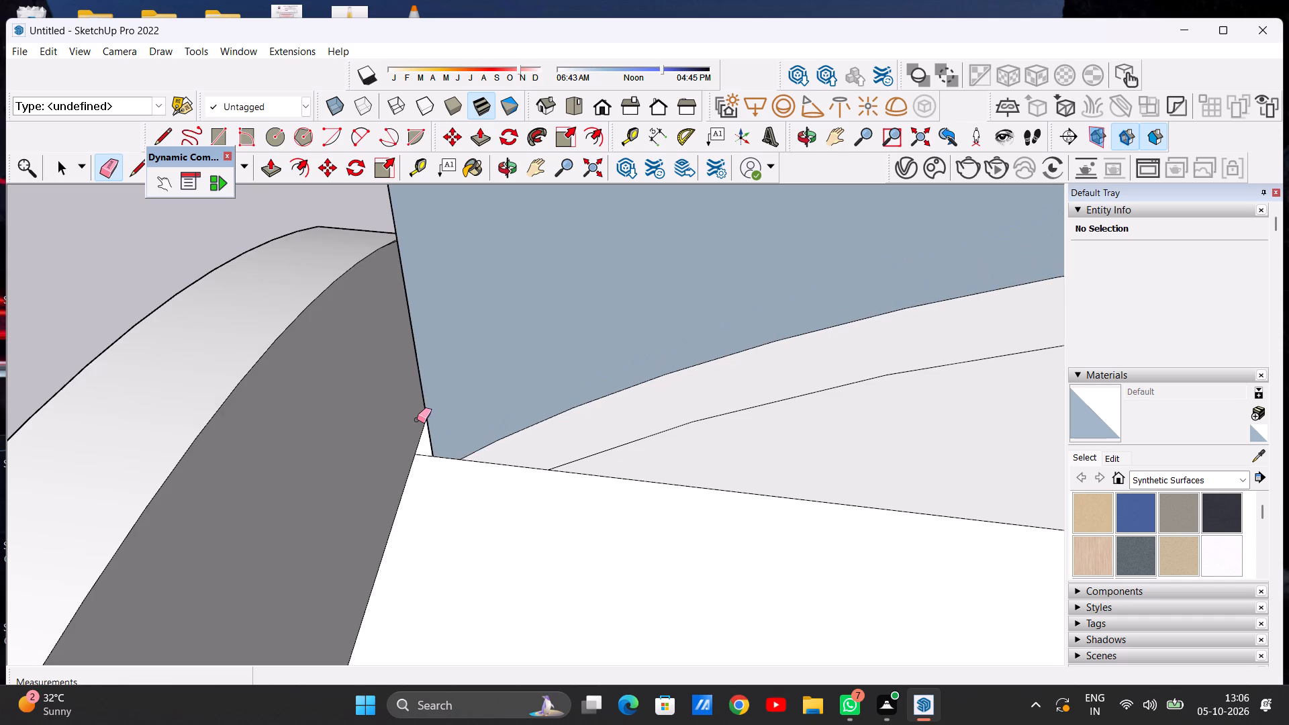
{"action": "left_click", "coordinate": [424, 401]}
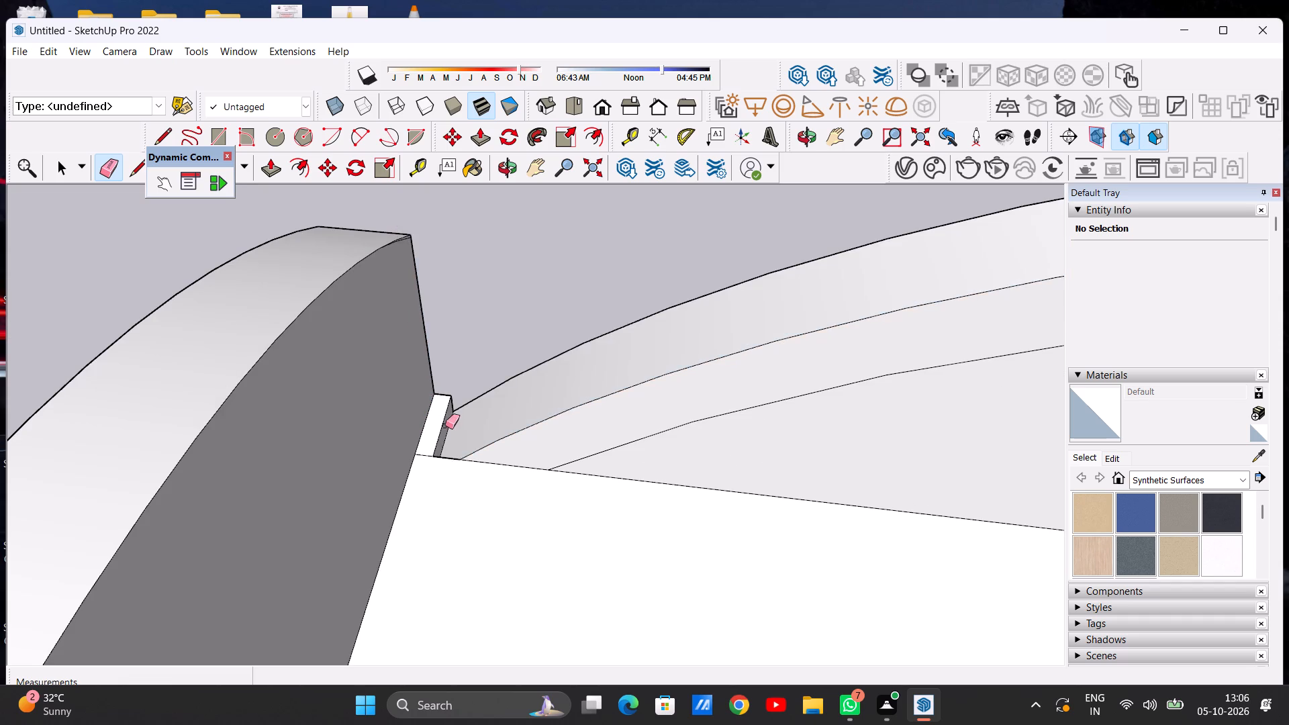
Erase the stray horizontal line left above the arch on the arched side wall's end.
{"action": "scroll", "coordinate": [449, 438], "scroll_direction": "down", "scroll_amount": 5}
{"action": "middle_click_drag", "start_coordinate": [449, 475], "coordinate": [499, 375]}
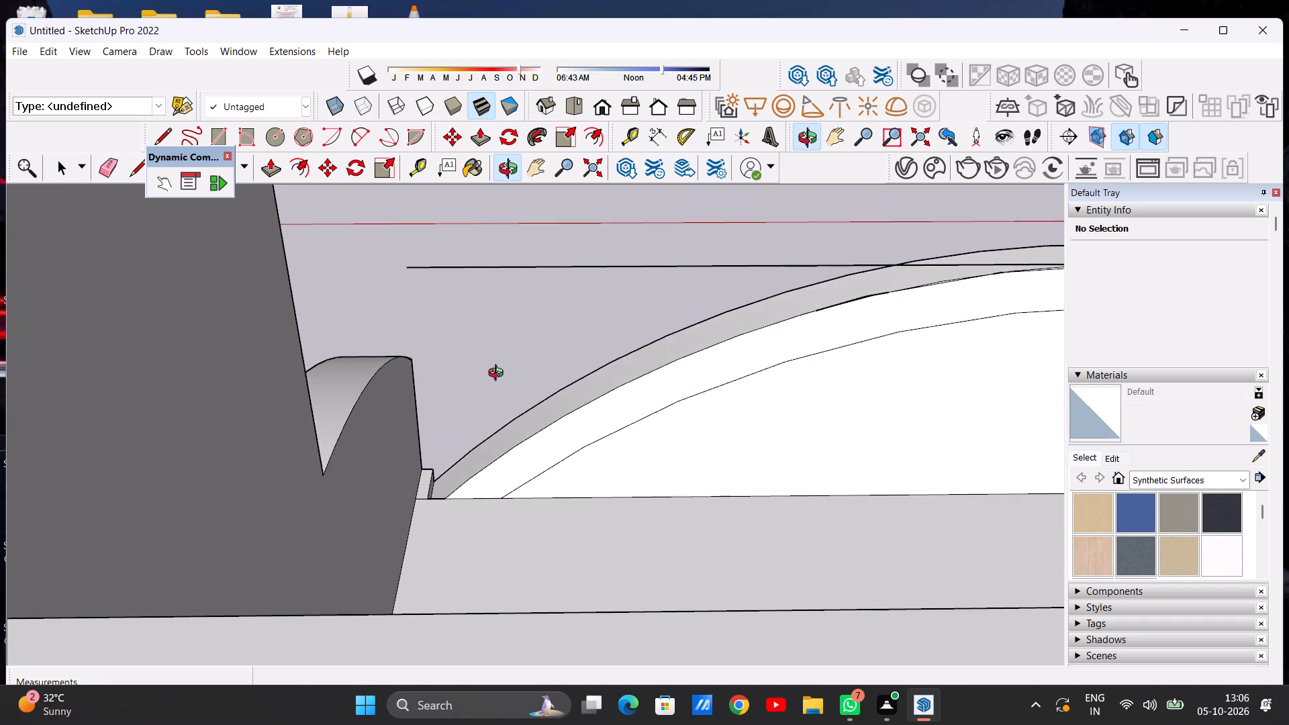
{"action": "middle_click_drag", "start_coordinate": [499, 375], "coordinate": [498, 409]}
{"action": "scroll", "coordinate": [487, 437], "scroll_direction": "down", "scroll_amount": 7}
{"action": "scroll", "coordinate": [532, 366], "scroll_direction": "up", "scroll_amount": 8}
{"action": "left_click_drag", "start_coordinate": [511, 334], "coordinate": [512, 361]}
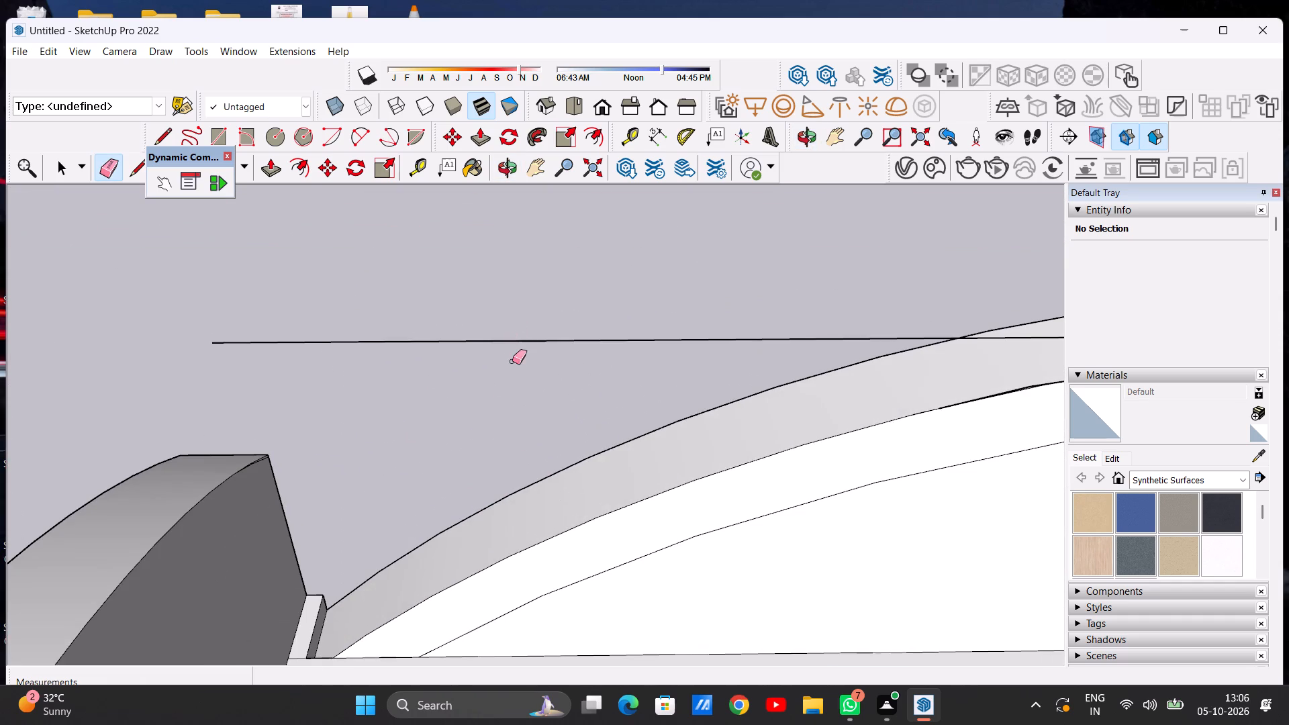
{"action": "left_click_drag", "start_coordinate": [512, 361], "coordinate": [512, 362]}
Push the front wall's corner face above the arch, beside the pillar, back about 2' 4 15/16".
{"action": "scroll", "coordinate": [450, 438], "scroll_direction": "down", "scroll_amount": 14}
{"action": "scroll", "coordinate": [545, 430], "scroll_direction": "up", "scroll_amount": 7}
{"action": "scroll", "coordinate": [432, 467], "scroll_direction": "down", "scroll_amount": 11}
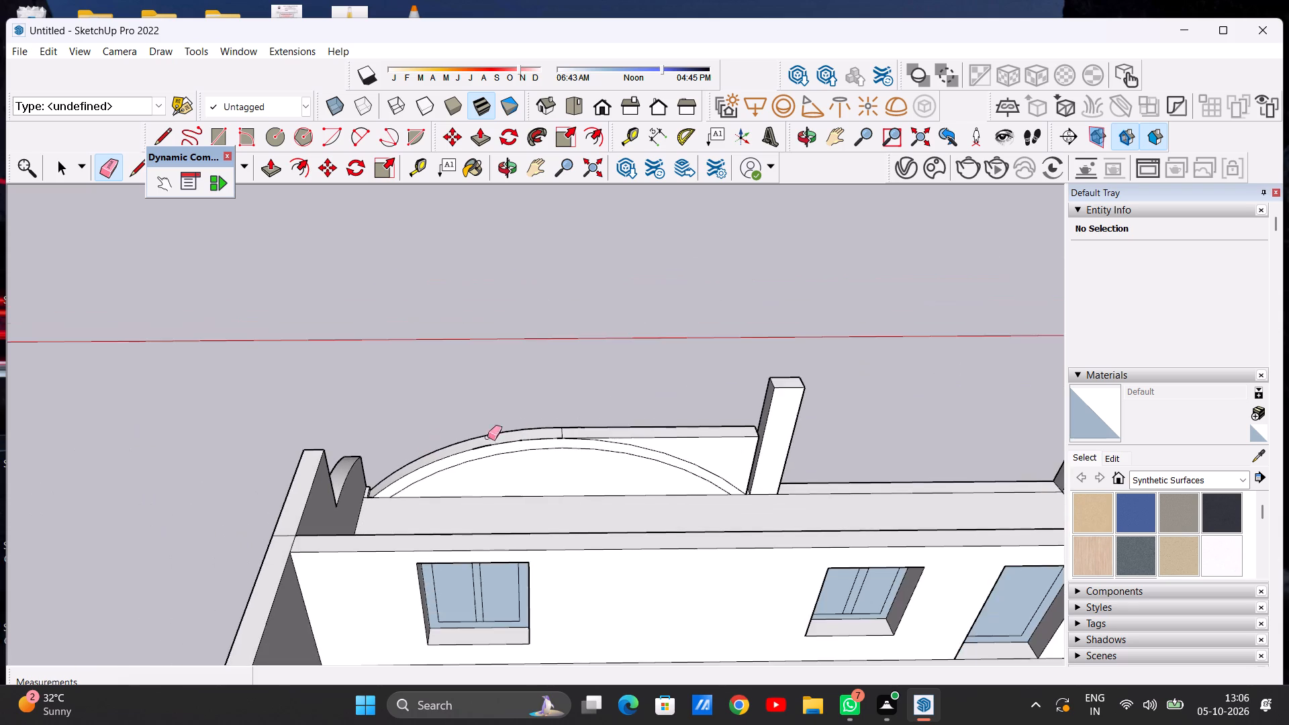
{"action": "scroll", "coordinate": [526, 439], "scroll_direction": "up", "scroll_amount": 20}
{"action": "scroll", "coordinate": [526, 439], "scroll_direction": "up", "scroll_amount": 3}
{"action": "scroll", "coordinate": [353, 488], "scroll_direction": "down", "scroll_amount": 13}
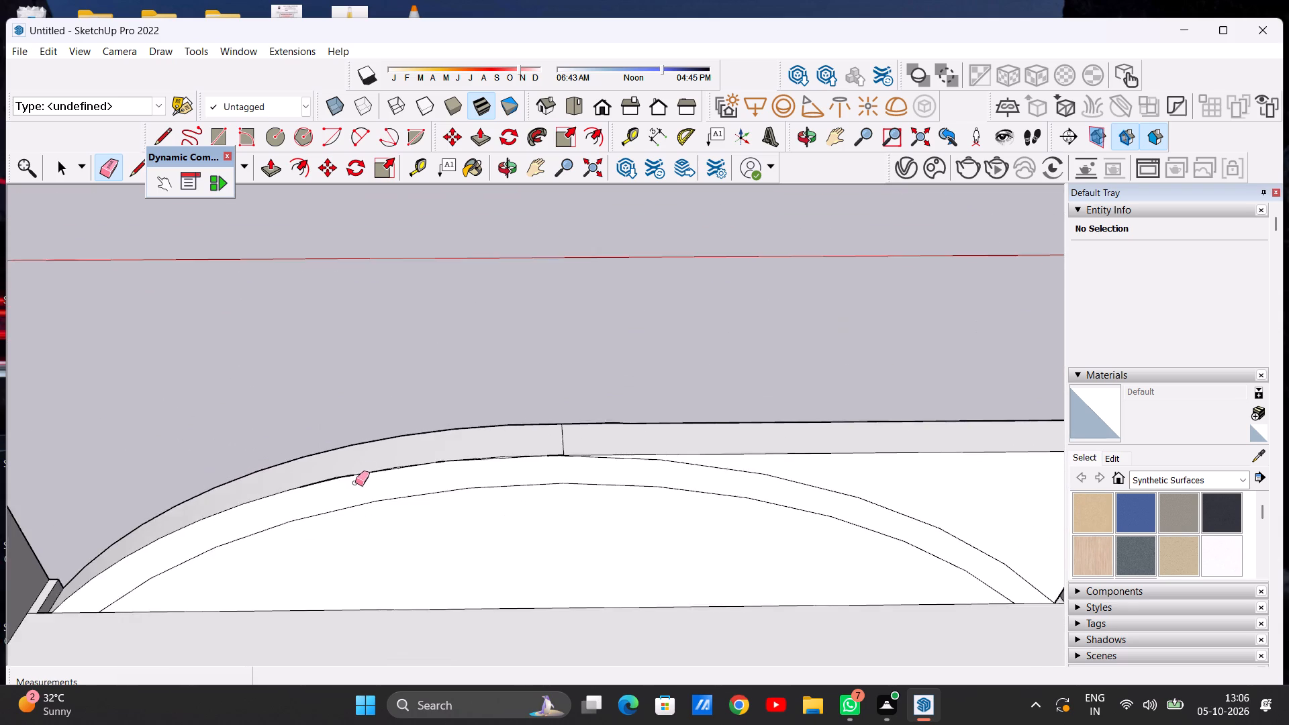
{"action": "scroll", "coordinate": [355, 483], "scroll_direction": "down", "scroll_amount": 15}
{"action": "scroll", "coordinate": [502, 528], "scroll_direction": "up", "scroll_amount": 8}
{"action": "middle_click_drag", "start_coordinate": [508, 555], "coordinate": [293, 528]}
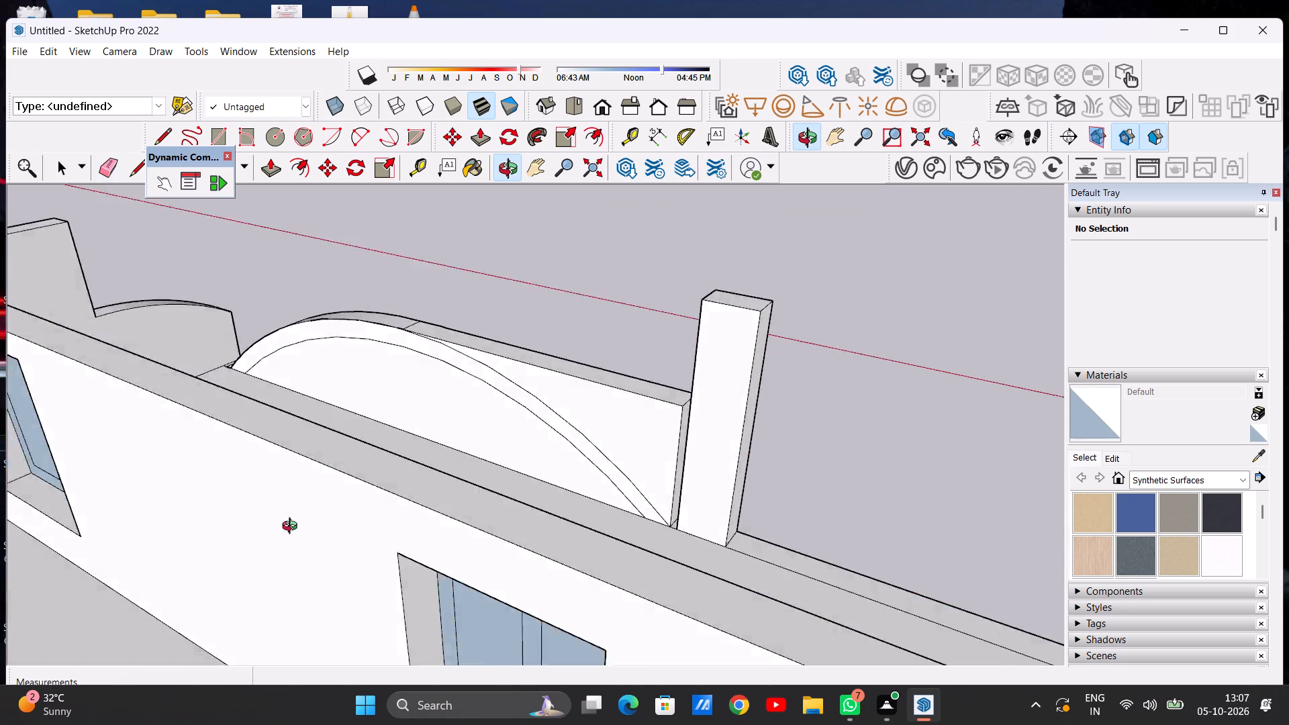
{"action": "middle_click_drag", "start_coordinate": [293, 528], "coordinate": [169, 561]}
{"action": "middle_click_drag", "start_coordinate": [348, 501], "coordinate": [0, 483]}
{"action": "middle_click_drag", "start_coordinate": [158, 538], "coordinate": [140, 523]}
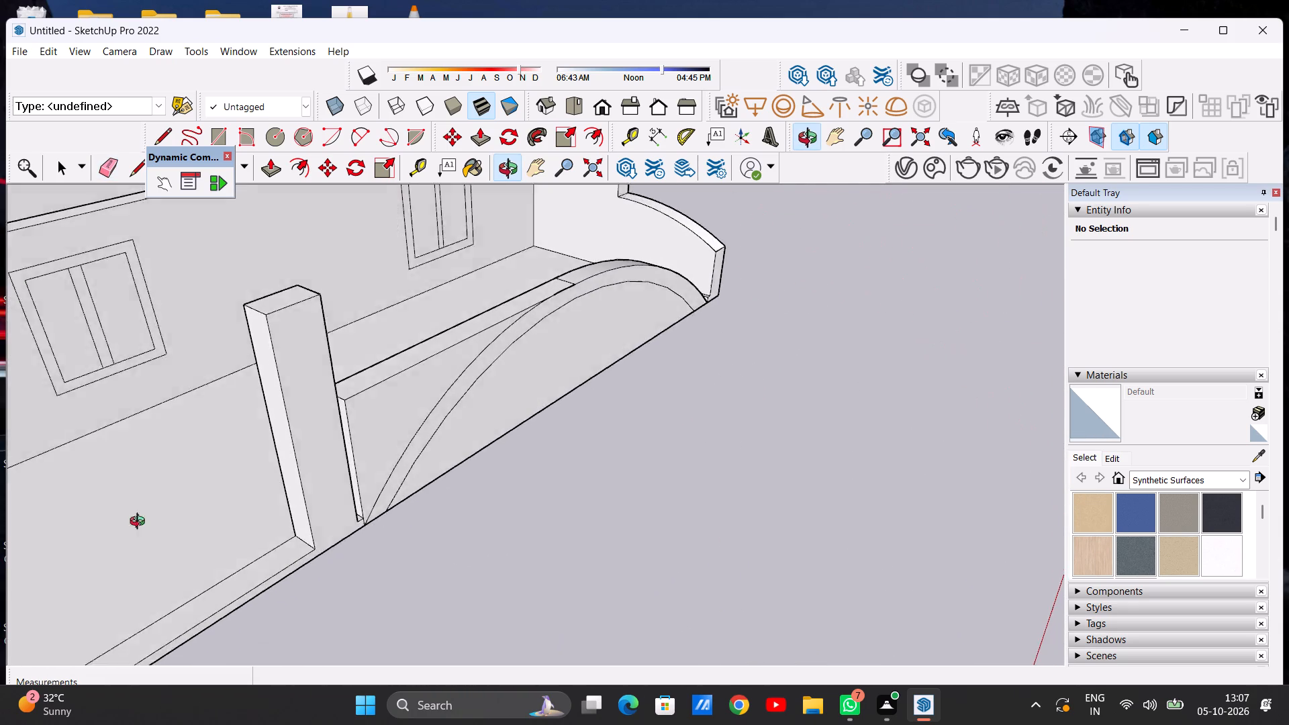
{"action": "middle_click_drag", "start_coordinate": [140, 523], "coordinate": [28, 479]}
{"action": "scroll", "coordinate": [287, 286], "scroll_direction": "up", "scroll_amount": 7}
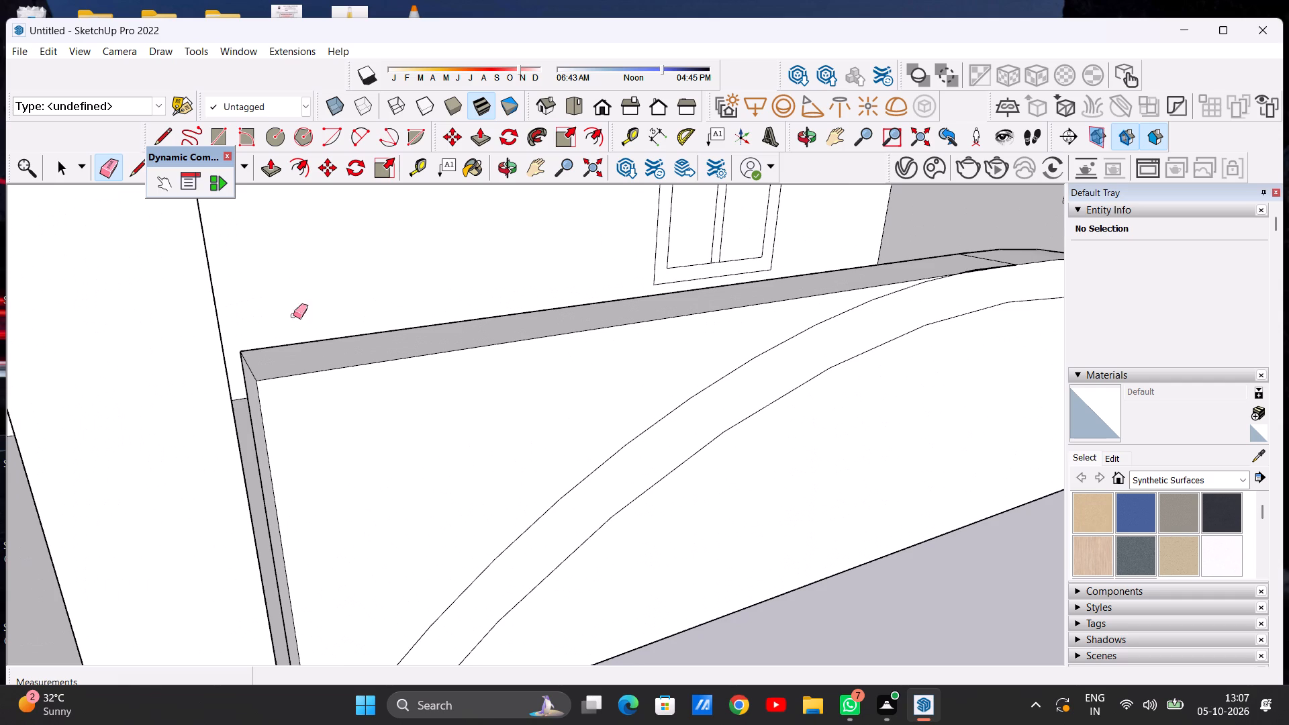
{"action": "key", "text": "space"}
{"action": "key", "text": "p"}
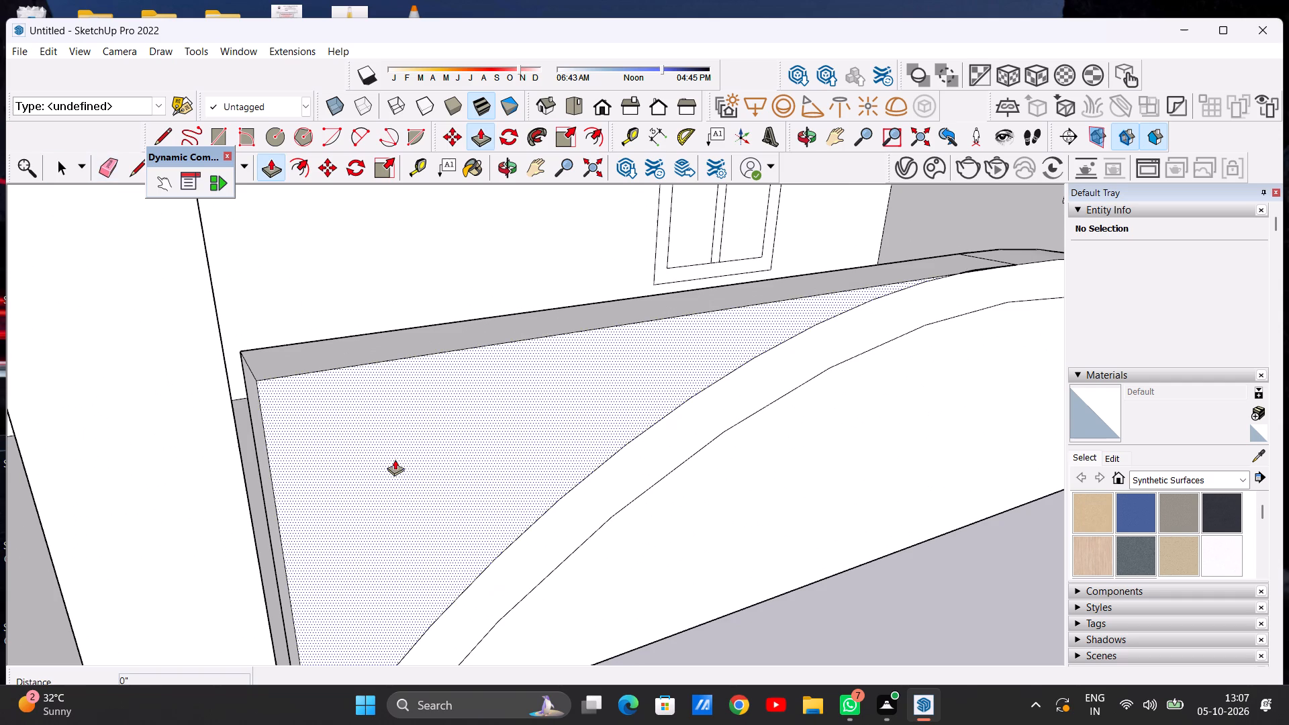
{"action": "left_click", "coordinate": [395, 459]}
{"action": "left_click", "coordinate": [352, 338]}
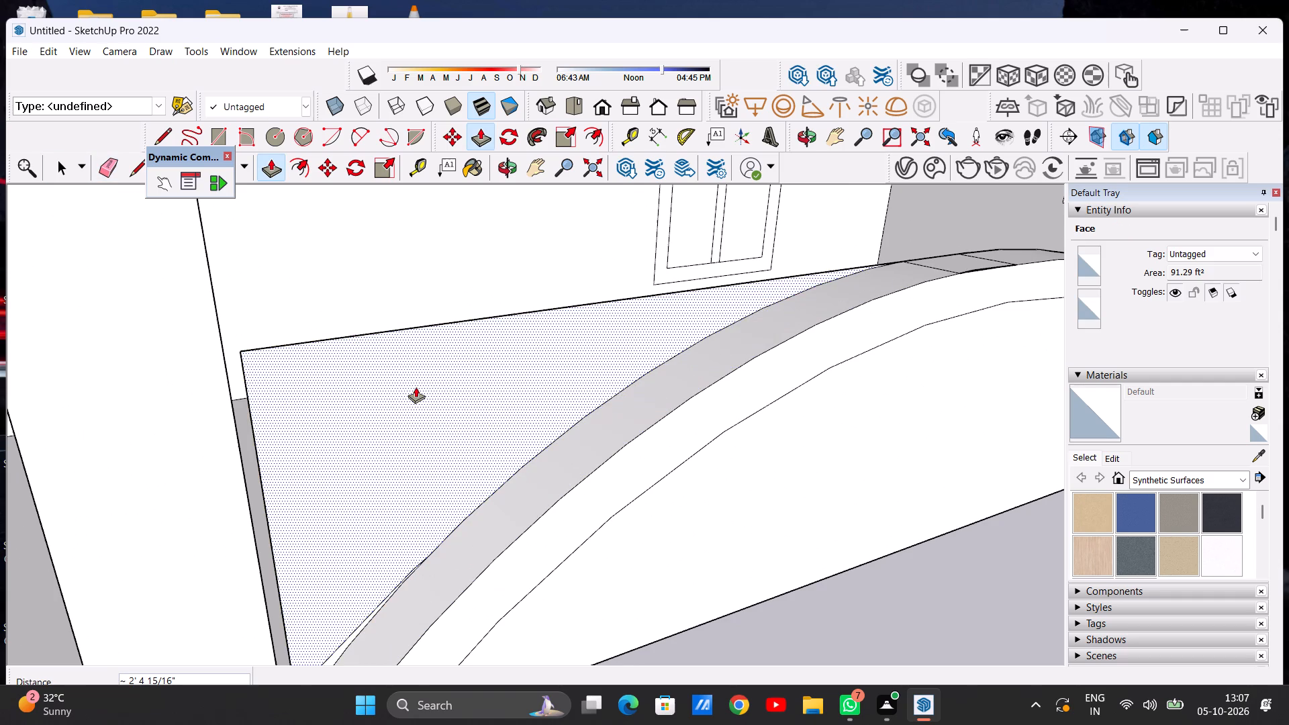
{"action": "key", "text": "space"}
Erase the sliver edge along the arch and the side edge of the leftover corner face beside the pillar.
{"action": "scroll", "coordinate": [473, 416], "scroll_direction": "down", "scroll_amount": 6}
{"action": "middle_click_drag", "start_coordinate": [390, 441], "coordinate": [622, 440]}
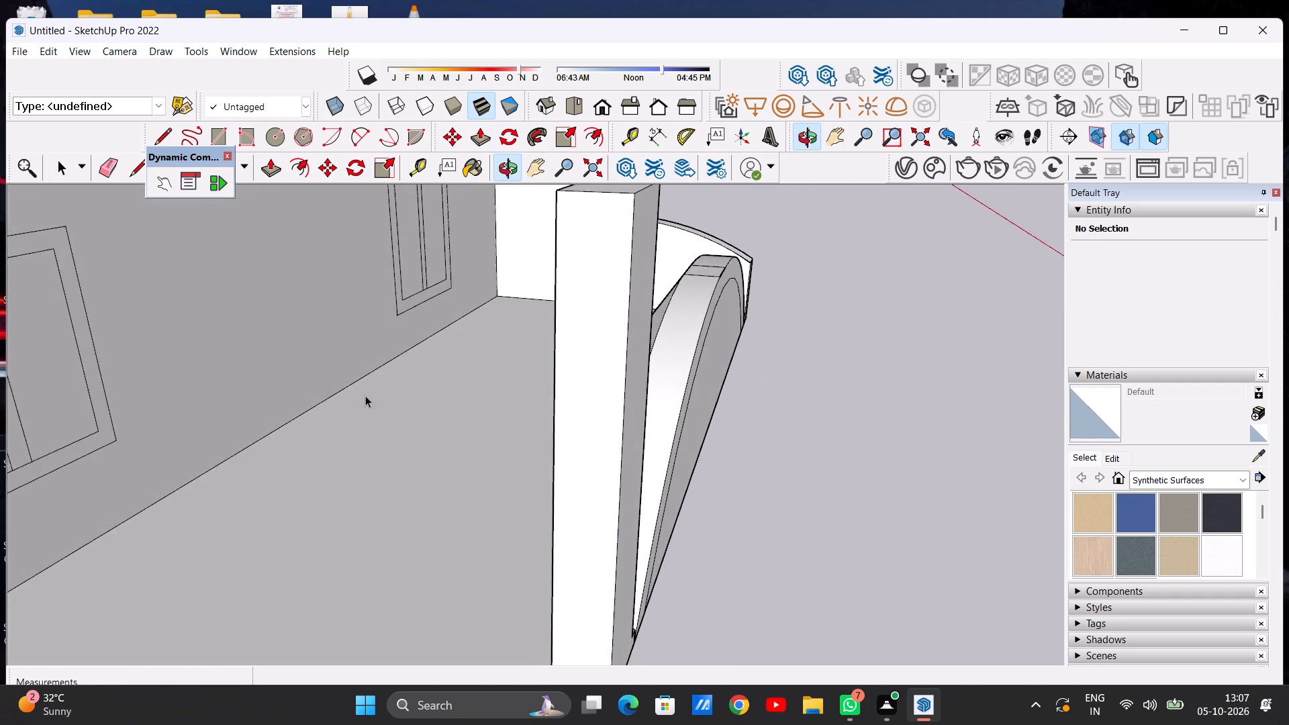
{"action": "middle_click_drag", "start_coordinate": [342, 395], "coordinate": [538, 419]}
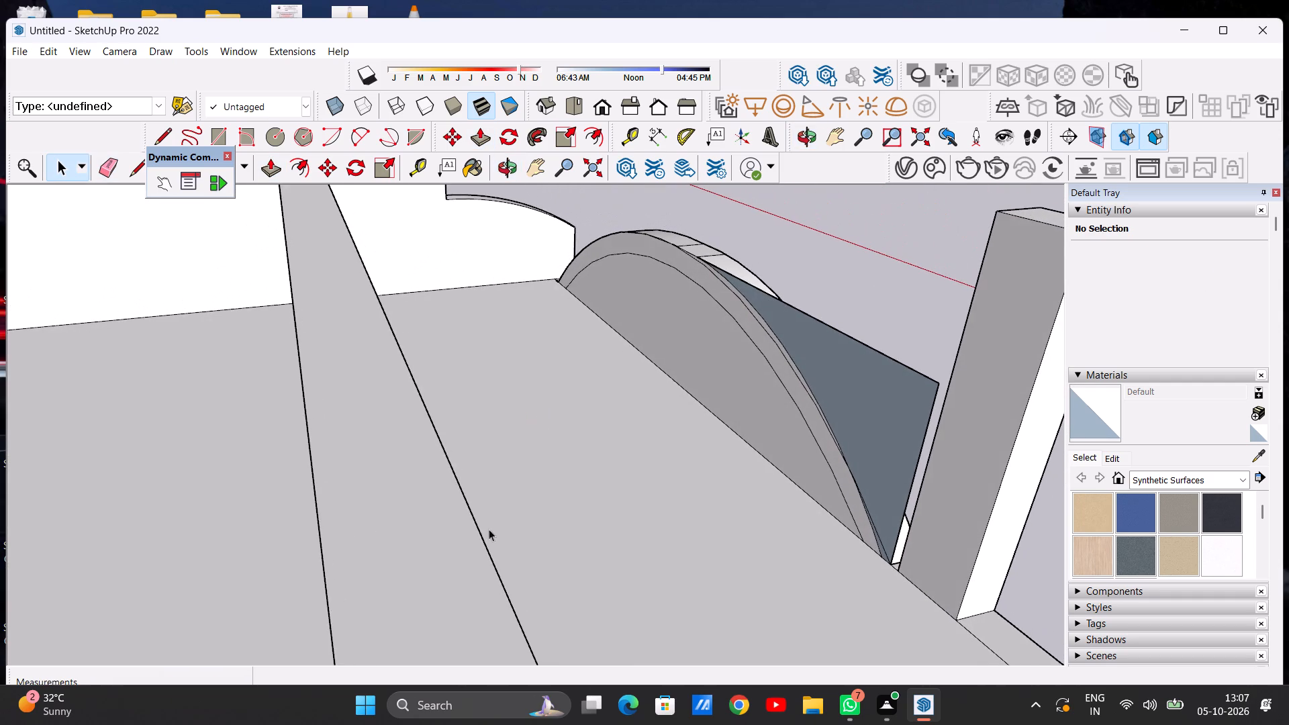
{"action": "scroll", "coordinate": [74, 506], "scroll_direction": "down", "scroll_amount": 11}
{"action": "scroll", "coordinate": [456, 521], "scroll_direction": "up", "scroll_amount": 14}
{"action": "middle_click_drag", "start_coordinate": [489, 412], "coordinate": [511, 418]}
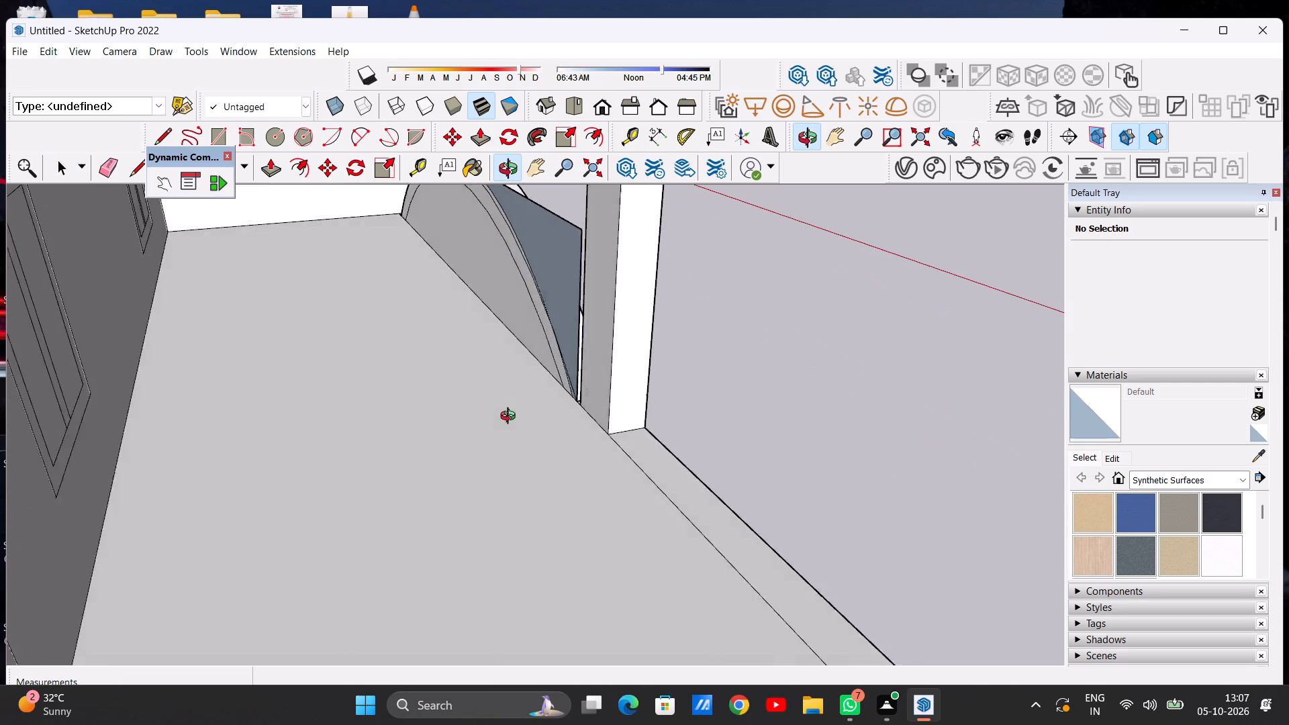
{"action": "middle_click_drag", "start_coordinate": [511, 418], "coordinate": [559, 420]}
{"action": "scroll", "coordinate": [572, 405], "scroll_direction": "up", "scroll_amount": 12}
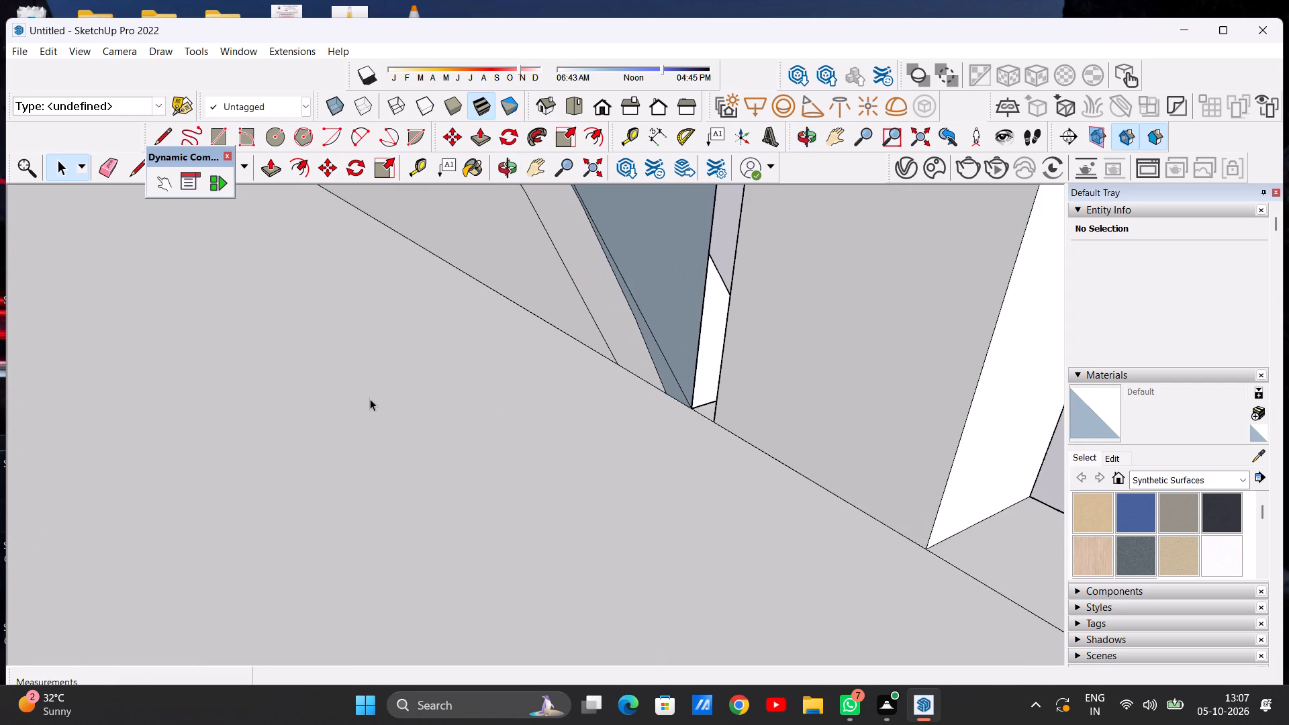
{"action": "scroll", "coordinate": [312, 421], "scroll_direction": "down", "scroll_amount": 7}
{"action": "scroll", "coordinate": [529, 383], "scroll_direction": "up", "scroll_amount": 6}
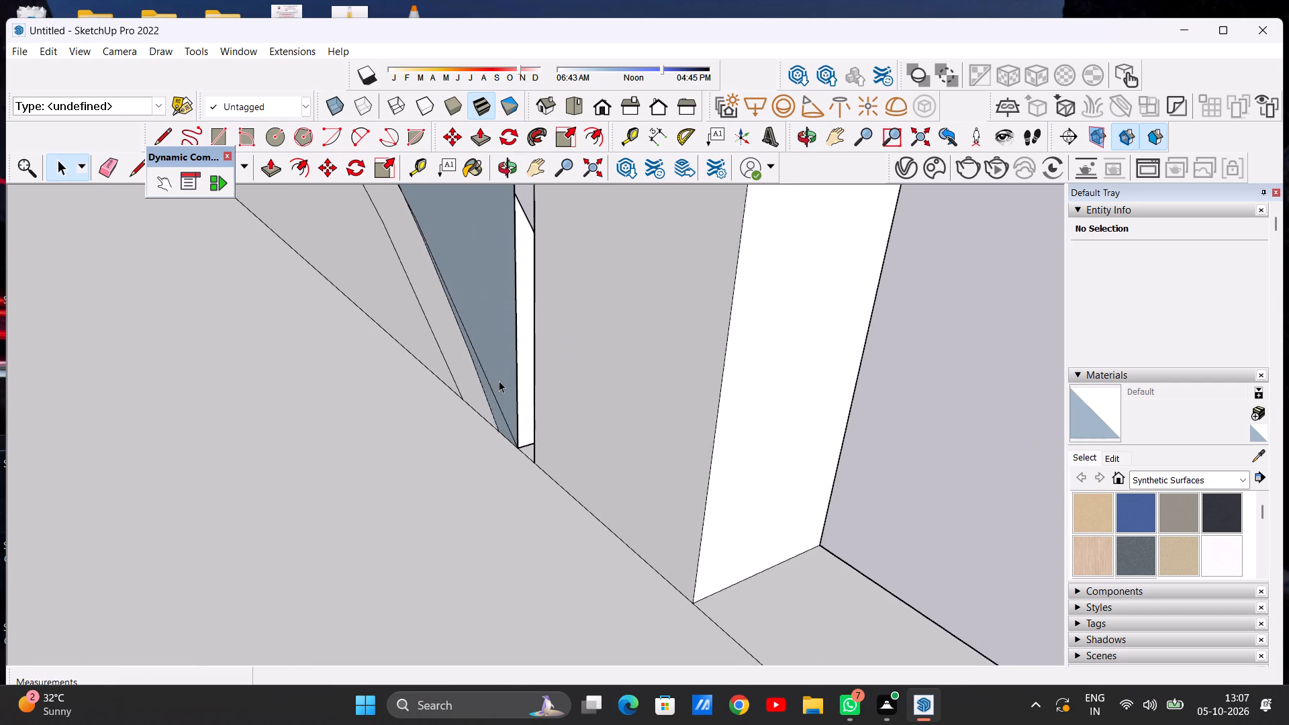
{"action": "scroll", "coordinate": [499, 381], "scroll_direction": "up", "scroll_amount": 7}
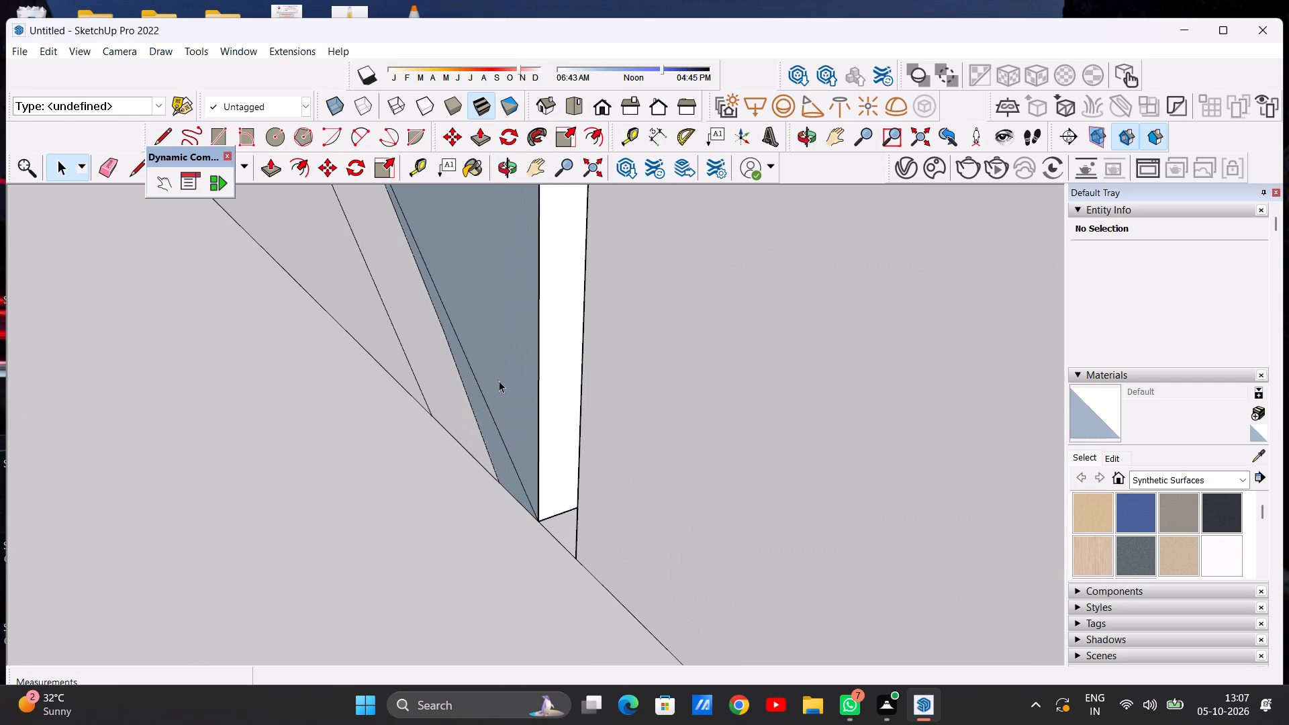
{"action": "key", "text": "e"}
{"action": "left_click_drag", "start_coordinate": [479, 376], "coordinate": [477, 393]}
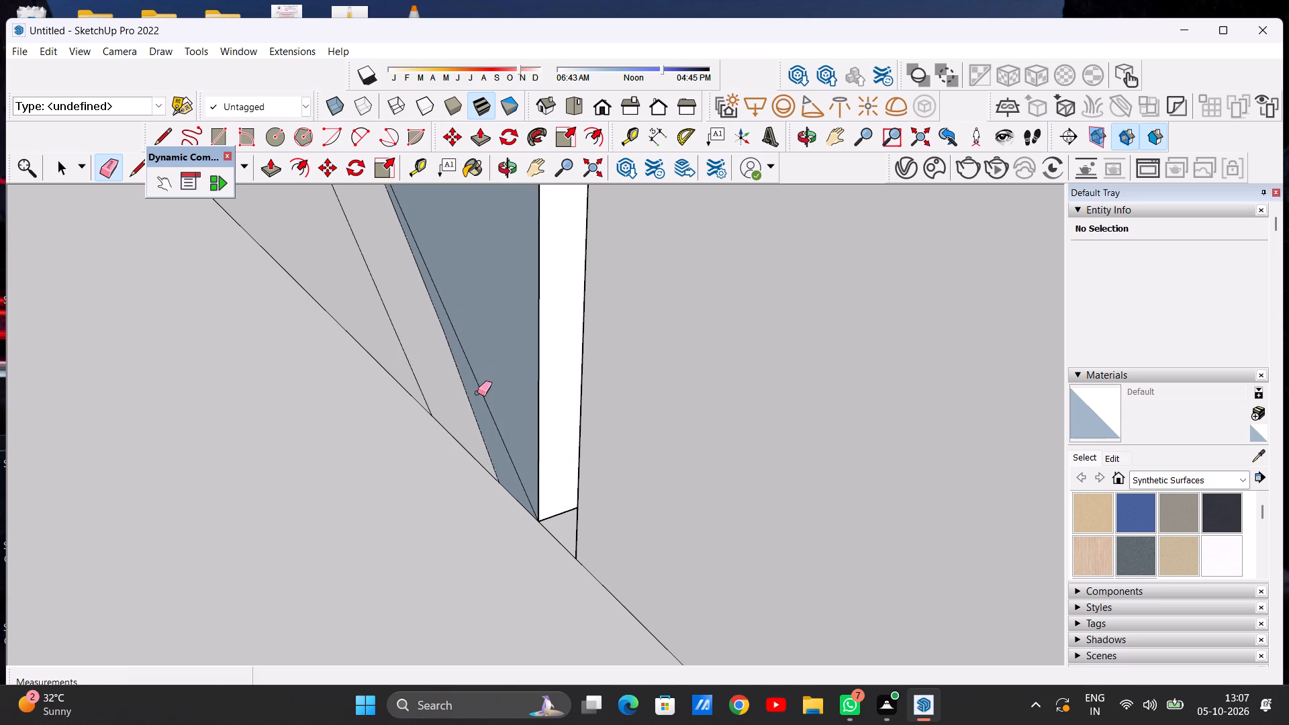
{"action": "left_click_drag", "start_coordinate": [477, 393], "coordinate": [477, 396]}
{"action": "scroll", "coordinate": [448, 427], "scroll_direction": "down", "scroll_amount": 7}
{"action": "left_click", "coordinate": [486, 344]}
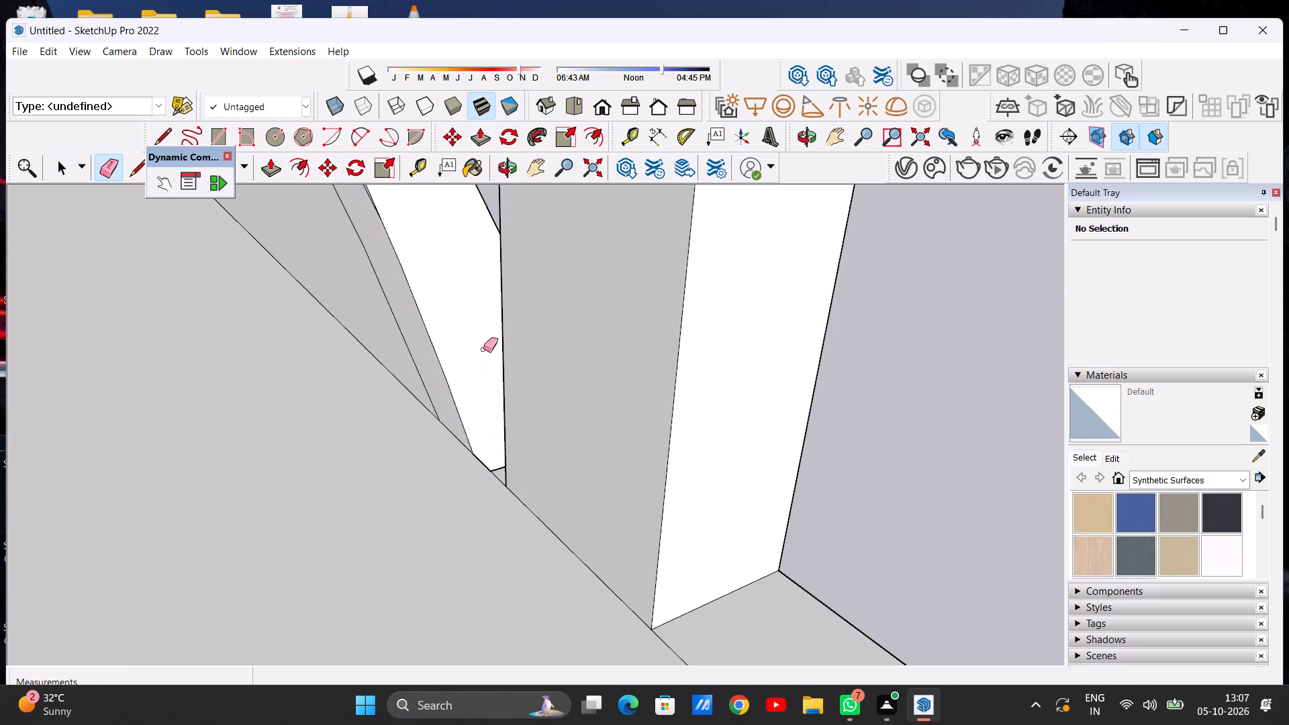
Erase the stray horizontal line left above the arch on the pillar's end.
{"action": "scroll", "coordinate": [450, 395], "scroll_direction": "down", "scroll_amount": 12}
{"action": "middle_click_drag", "start_coordinate": [452, 409], "coordinate": [110, 428]}
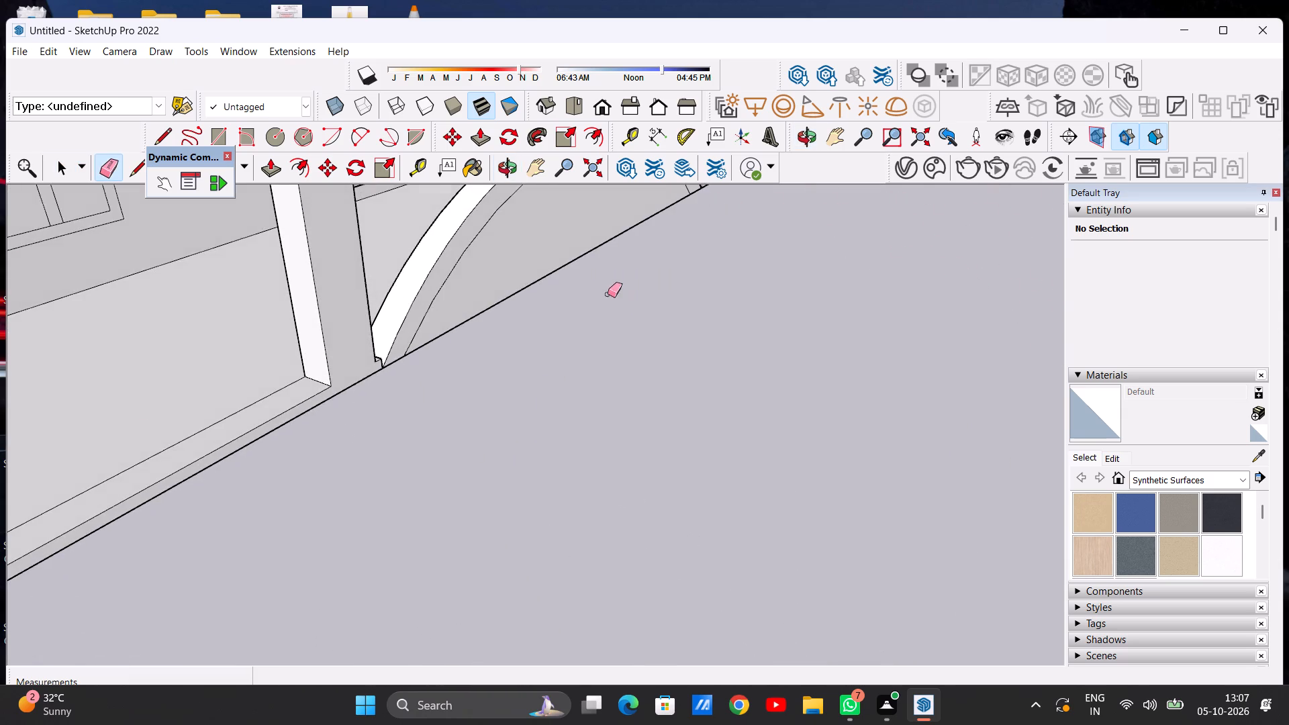
{"action": "middle_click_drag", "start_coordinate": [557, 303], "coordinate": [193, 394]}
{"action": "scroll", "coordinate": [338, 430], "scroll_direction": "down", "scroll_amount": 8}
{"action": "scroll", "coordinate": [440, 288], "scroll_direction": "up", "scroll_amount": 8}
{"action": "middle_click_drag", "start_coordinate": [537, 410], "coordinate": [569, 347]}
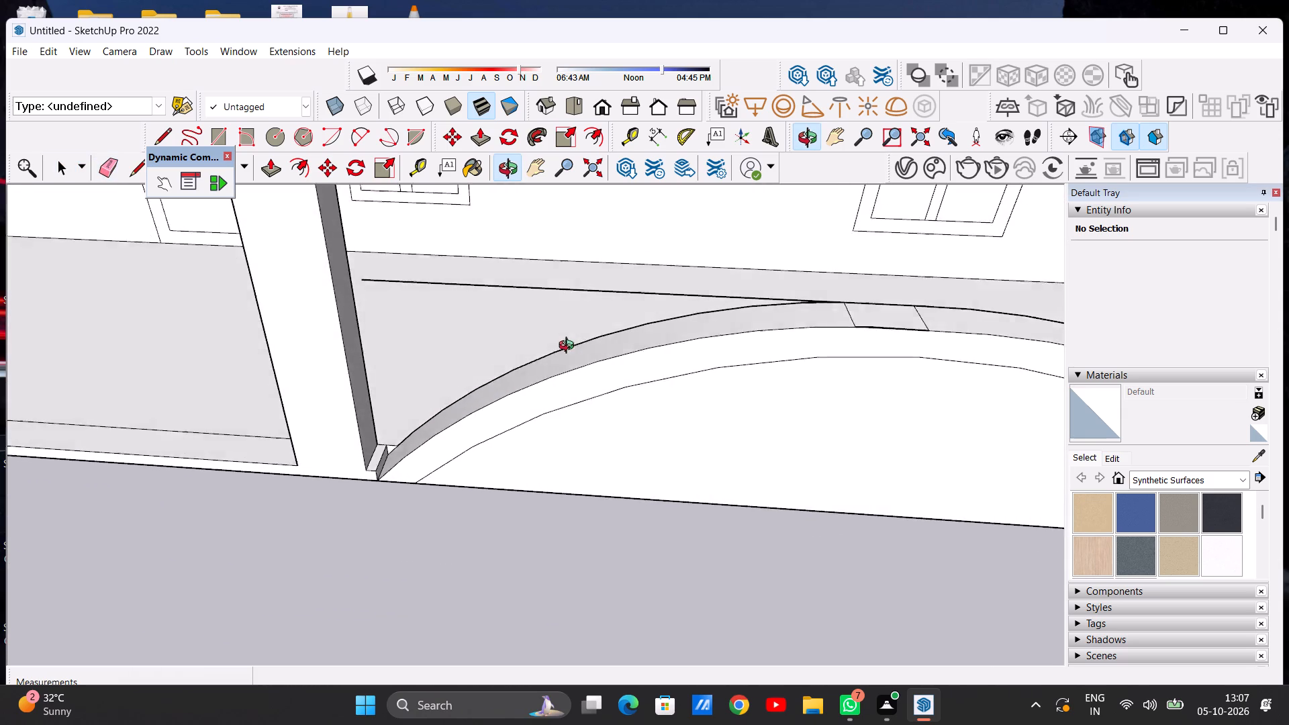
{"action": "middle_click_drag", "start_coordinate": [569, 347], "coordinate": [555, 282]}
{"action": "scroll", "coordinate": [538, 280], "scroll_direction": "up", "scroll_amount": 6}
{"action": "left_click_drag", "start_coordinate": [528, 324], "coordinate": [523, 357]}
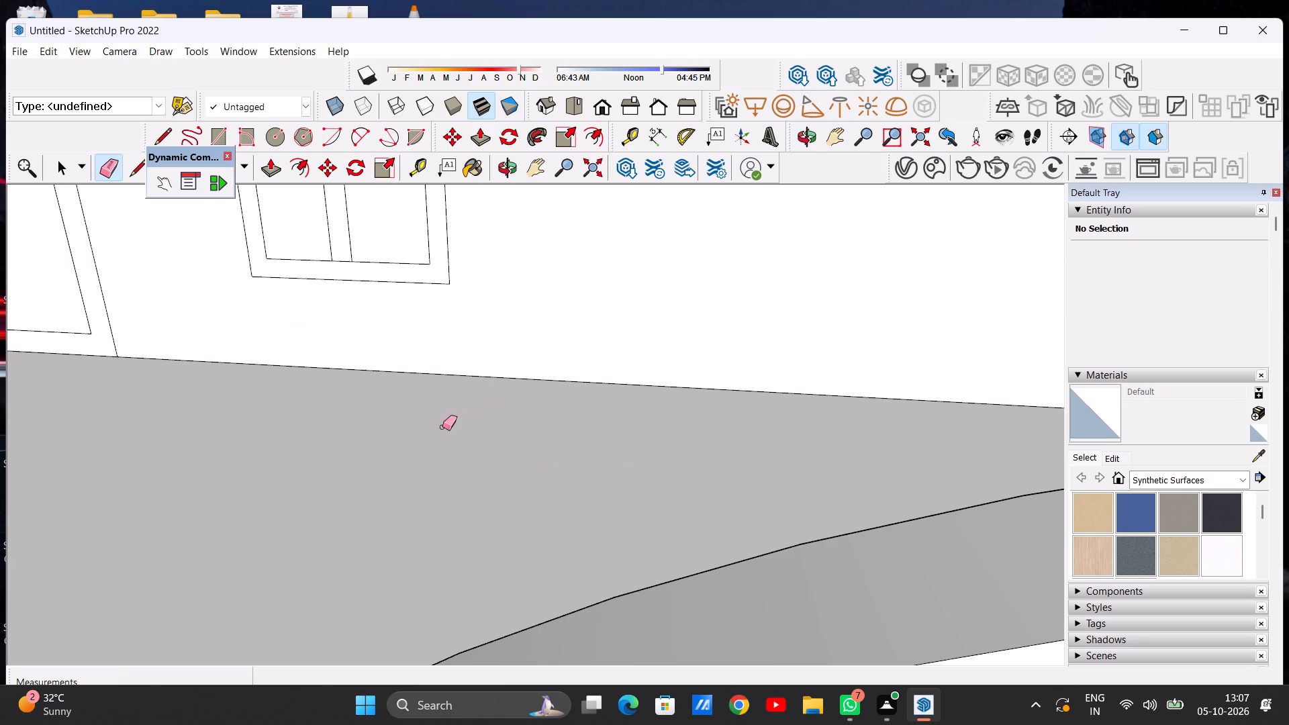
{"action": "key", "text": "space"}
Pull the front arch's outer band forward with Push/Pull so it projects slightly from the infill face below it.
{"action": "scroll", "coordinate": [440, 426], "scroll_direction": "down", "scroll_amount": 18}
{"action": "middle_click_drag", "start_coordinate": [518, 487], "coordinate": [593, 340]}
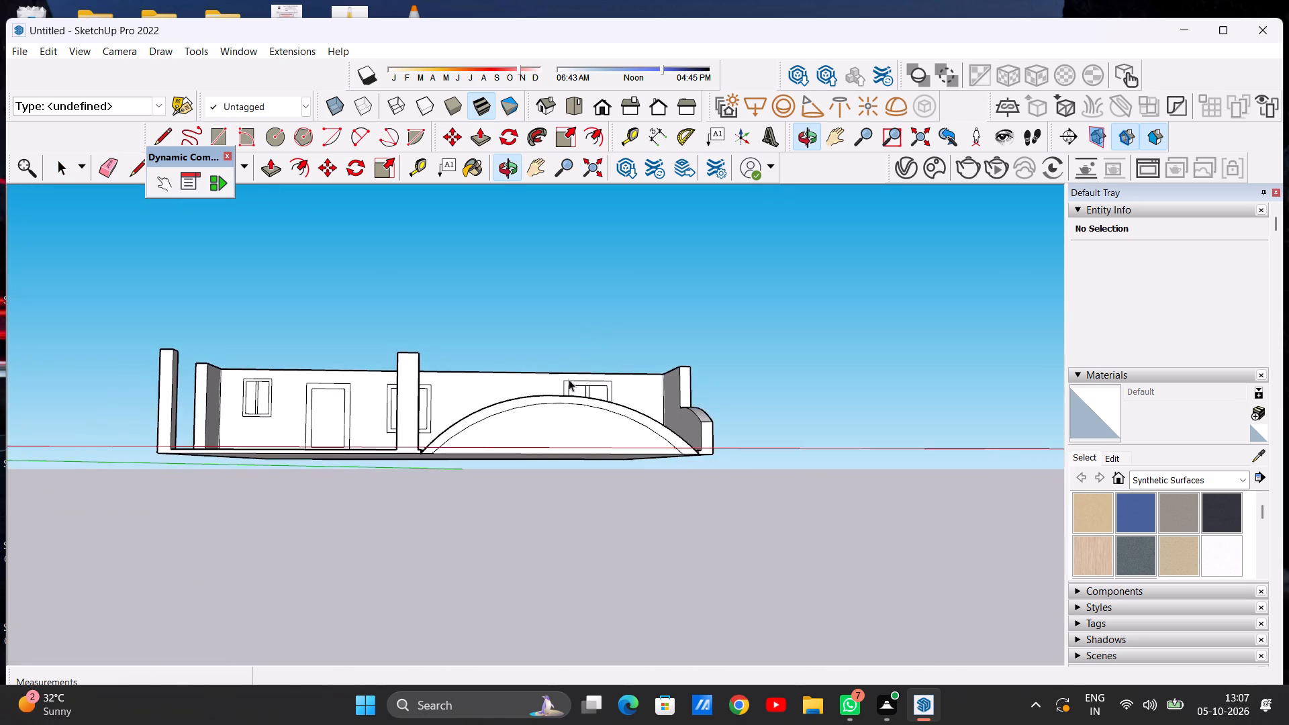
{"action": "scroll", "coordinate": [540, 422], "scroll_direction": "up", "scroll_amount": 4}
{"action": "middle_click_drag", "start_coordinate": [452, 445], "coordinate": [538, 526]}
{"action": "scroll", "coordinate": [464, 478], "scroll_direction": "up", "scroll_amount": 5}
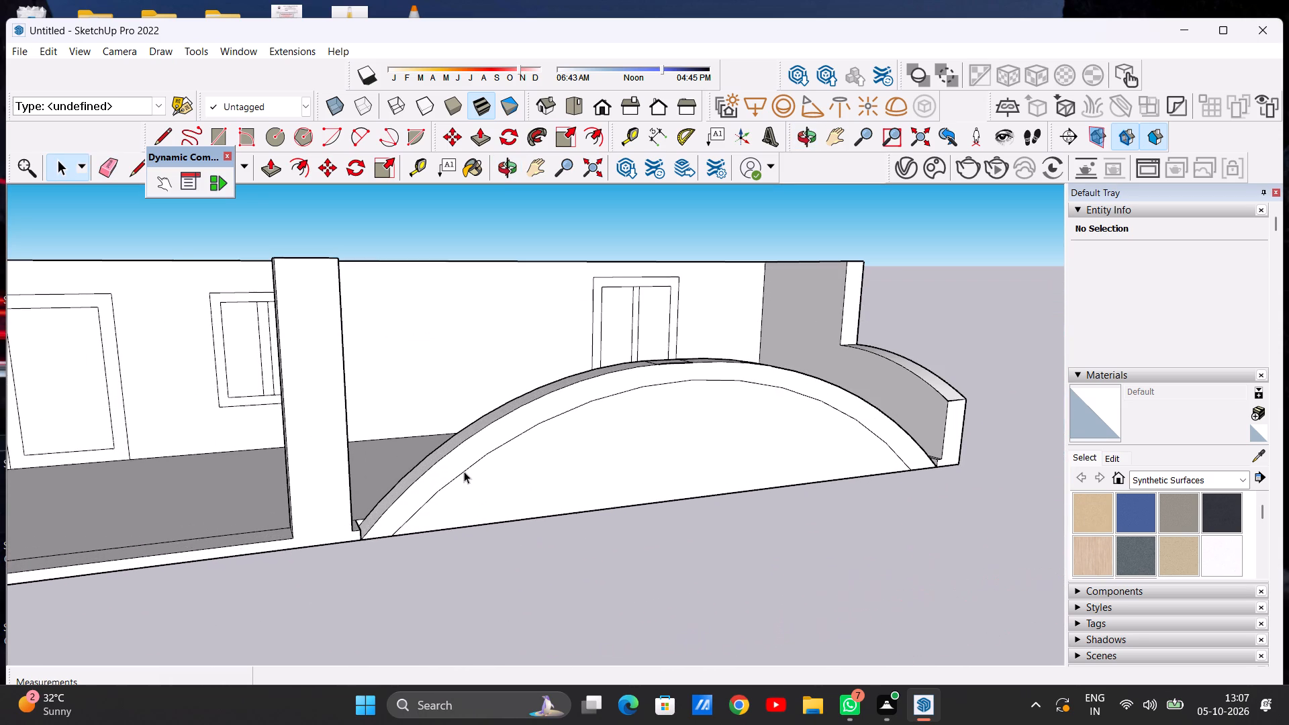
{"action": "middle_click_drag", "start_coordinate": [422, 469], "coordinate": [489, 473]}
{"action": "scroll", "coordinate": [491, 479], "scroll_direction": "up", "scroll_amount": 4}
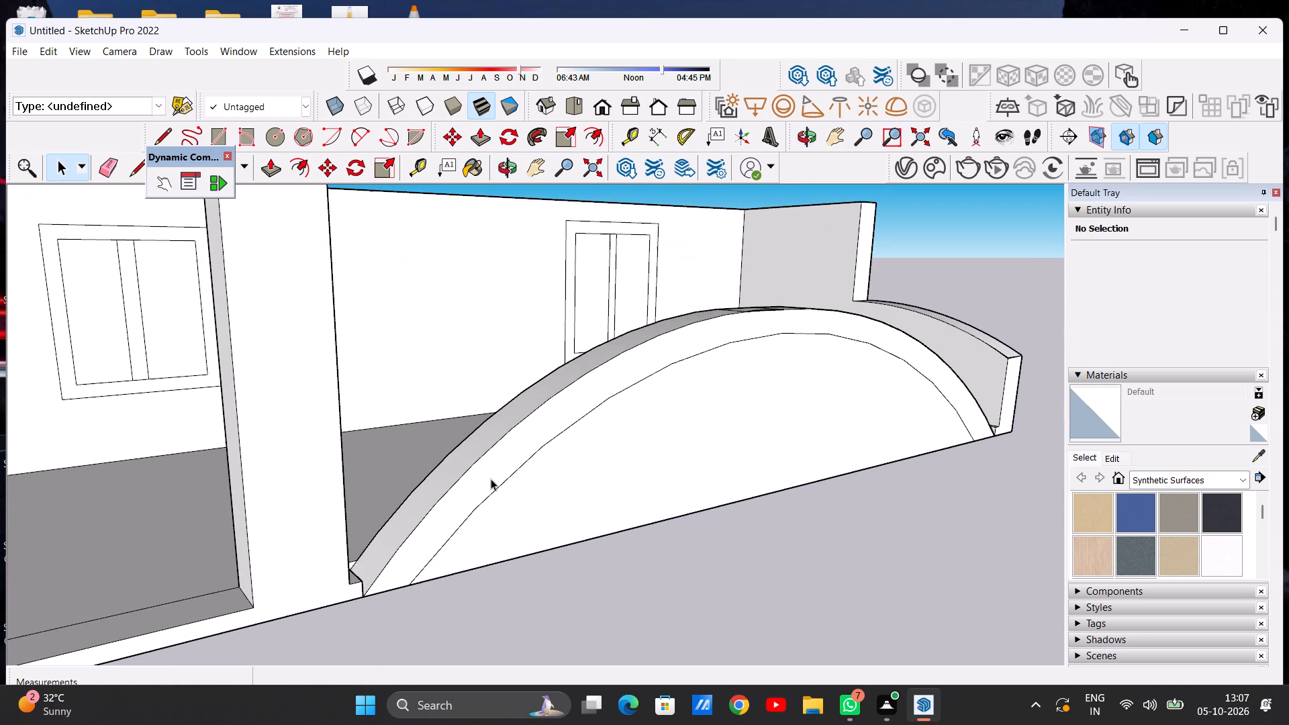
{"action": "key", "text": "p"}
{"action": "left_click", "coordinate": [477, 473]}
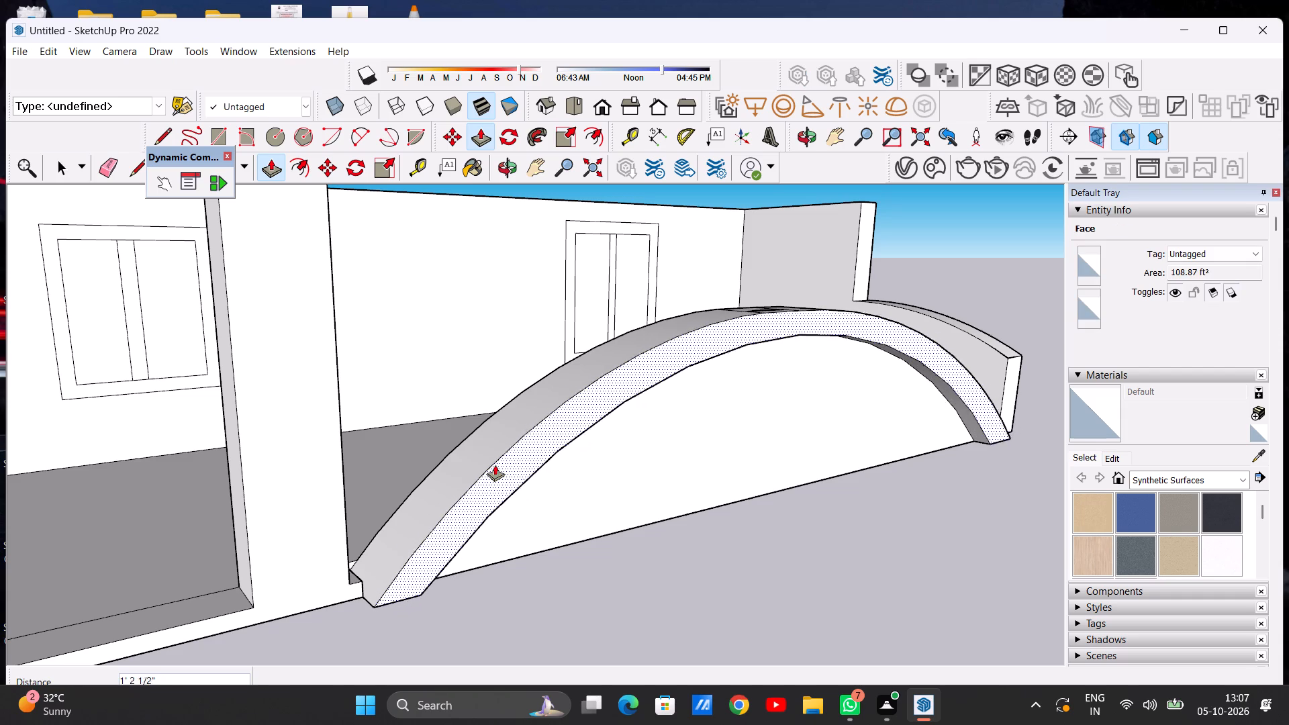
{"action": "left_click", "coordinate": [491, 462]}
{"action": "key", "text": "space"}
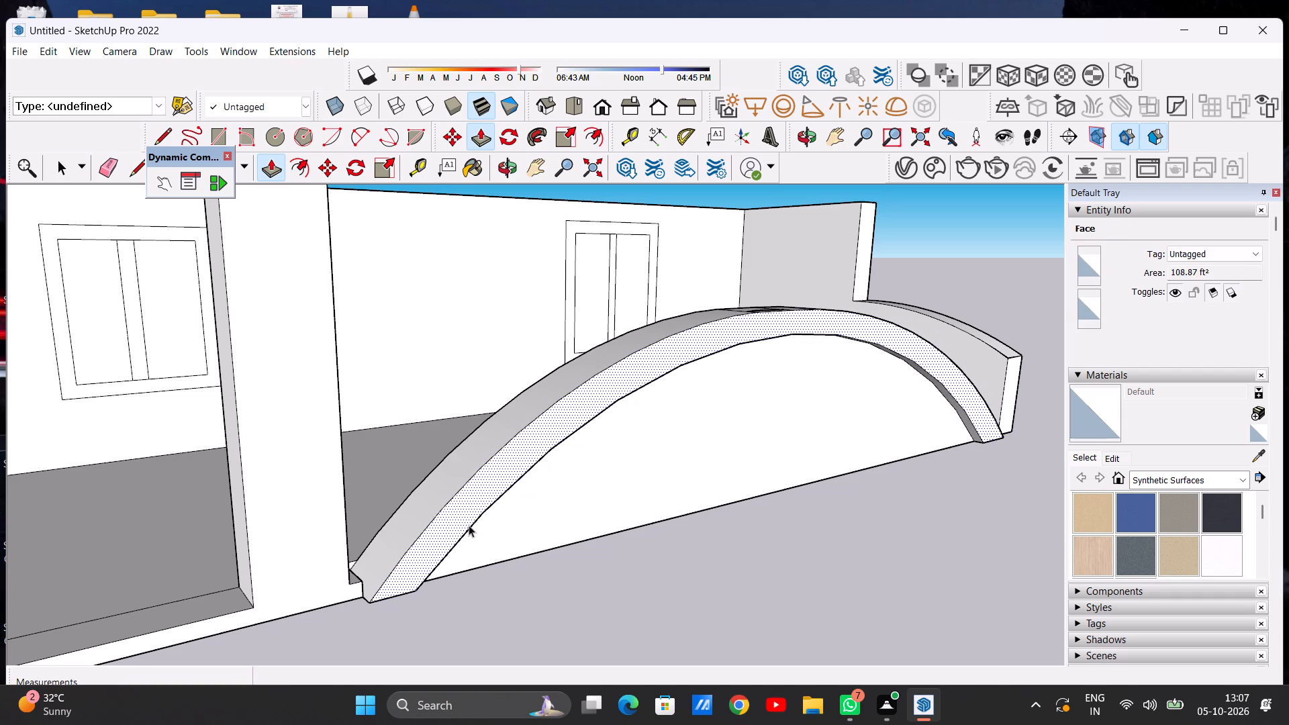
Examine the building's front with the projecting arch band, pillar and side walls from outside.
{"action": "scroll", "coordinate": [461, 544], "scroll_direction": "down", "scroll_amount": 8}
{"action": "middle_click_drag", "start_coordinate": [510, 543], "coordinate": [346, 469]}
{"action": "scroll", "coordinate": [645, 485], "scroll_direction": "down", "scroll_amount": 5}
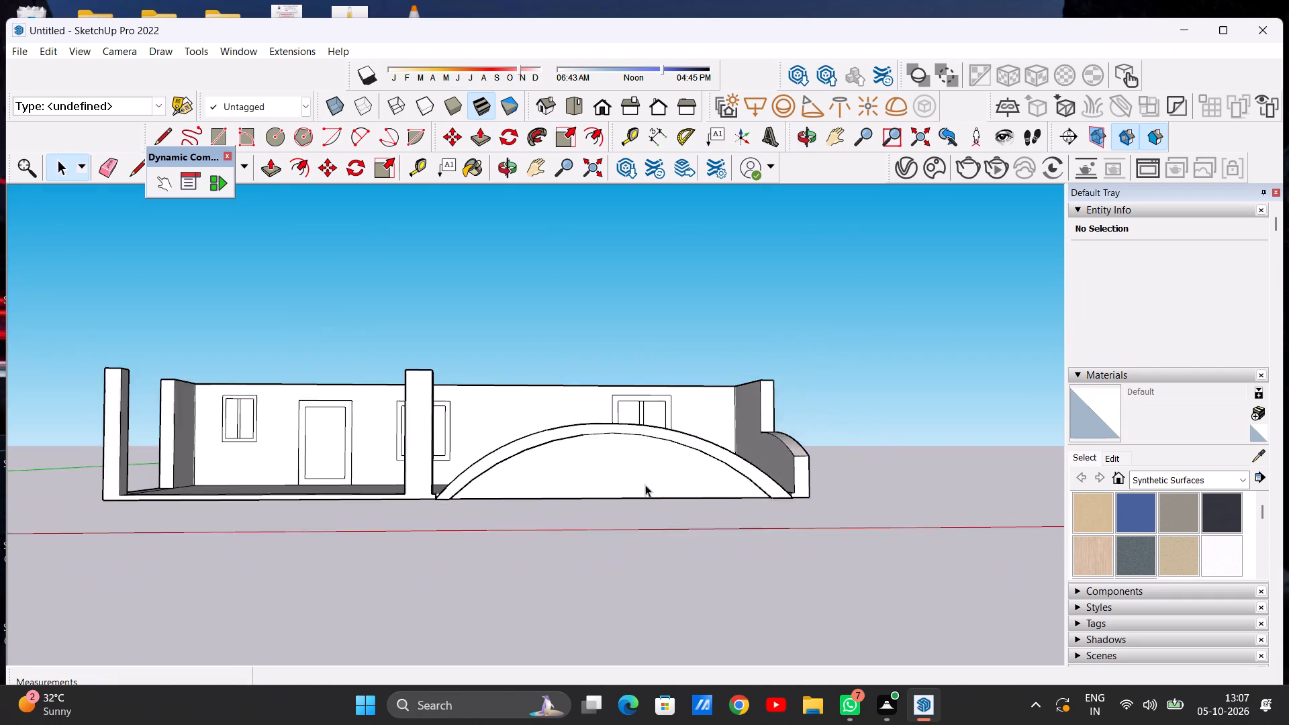
{"action": "scroll", "coordinate": [645, 485], "scroll_direction": "down", "scroll_amount": 9}
{"action": "scroll", "coordinate": [520, 489], "scroll_direction": "up", "scroll_amount": 8}
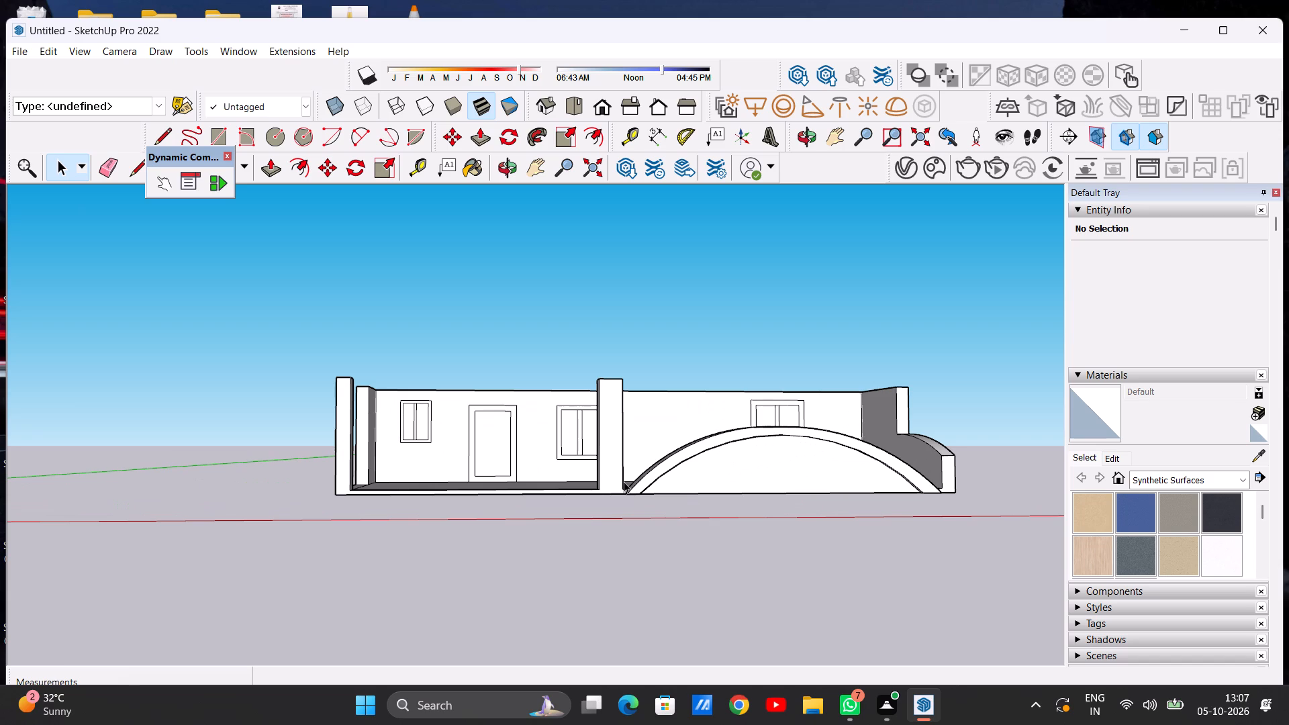
{"action": "scroll", "coordinate": [585, 485], "scroll_direction": "down", "scroll_amount": 3}
{"action": "middle_click_drag", "start_coordinate": [702, 479], "coordinate": [687, 497]}
{"action": "scroll", "coordinate": [726, 466], "scroll_direction": "up", "scroll_amount": 7}
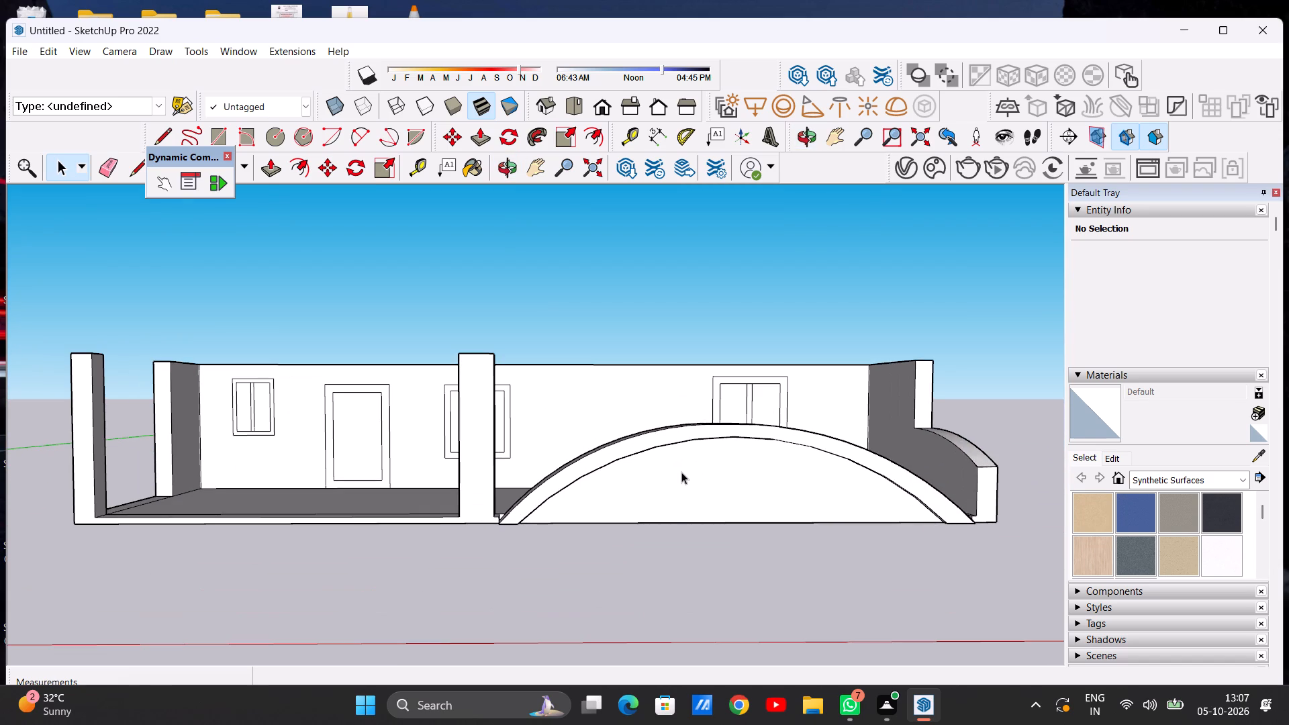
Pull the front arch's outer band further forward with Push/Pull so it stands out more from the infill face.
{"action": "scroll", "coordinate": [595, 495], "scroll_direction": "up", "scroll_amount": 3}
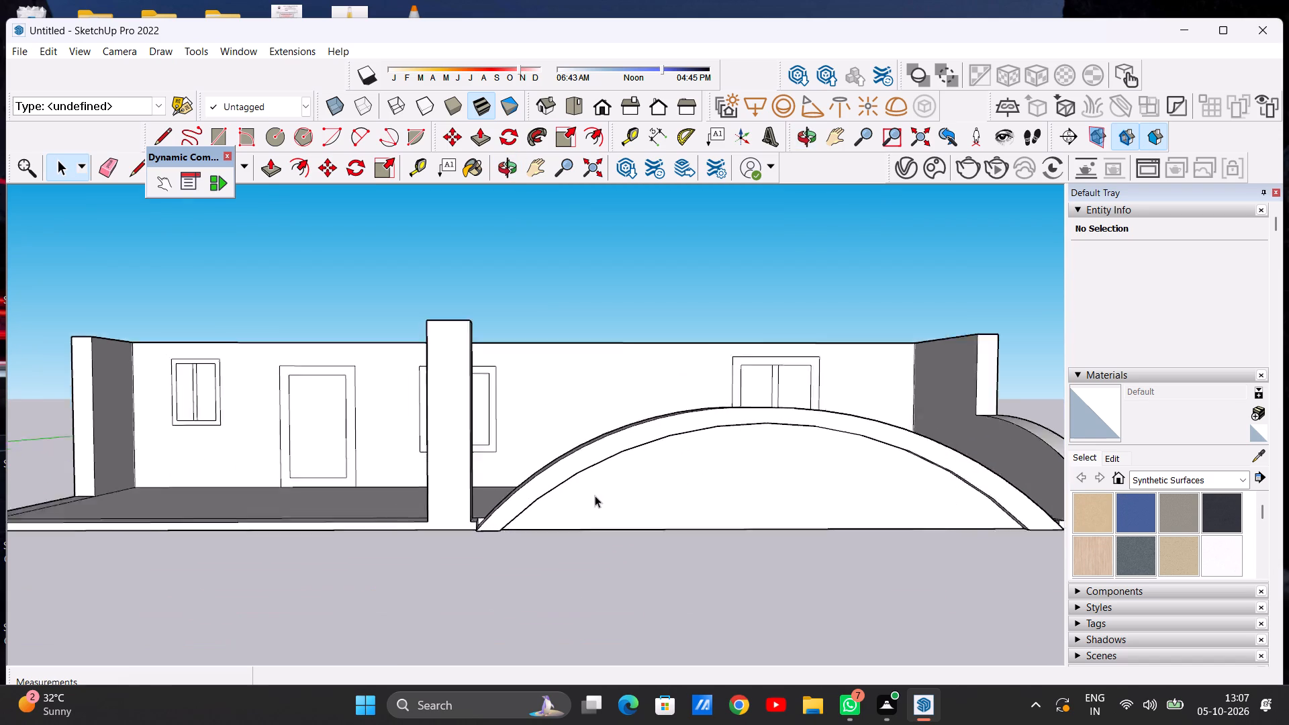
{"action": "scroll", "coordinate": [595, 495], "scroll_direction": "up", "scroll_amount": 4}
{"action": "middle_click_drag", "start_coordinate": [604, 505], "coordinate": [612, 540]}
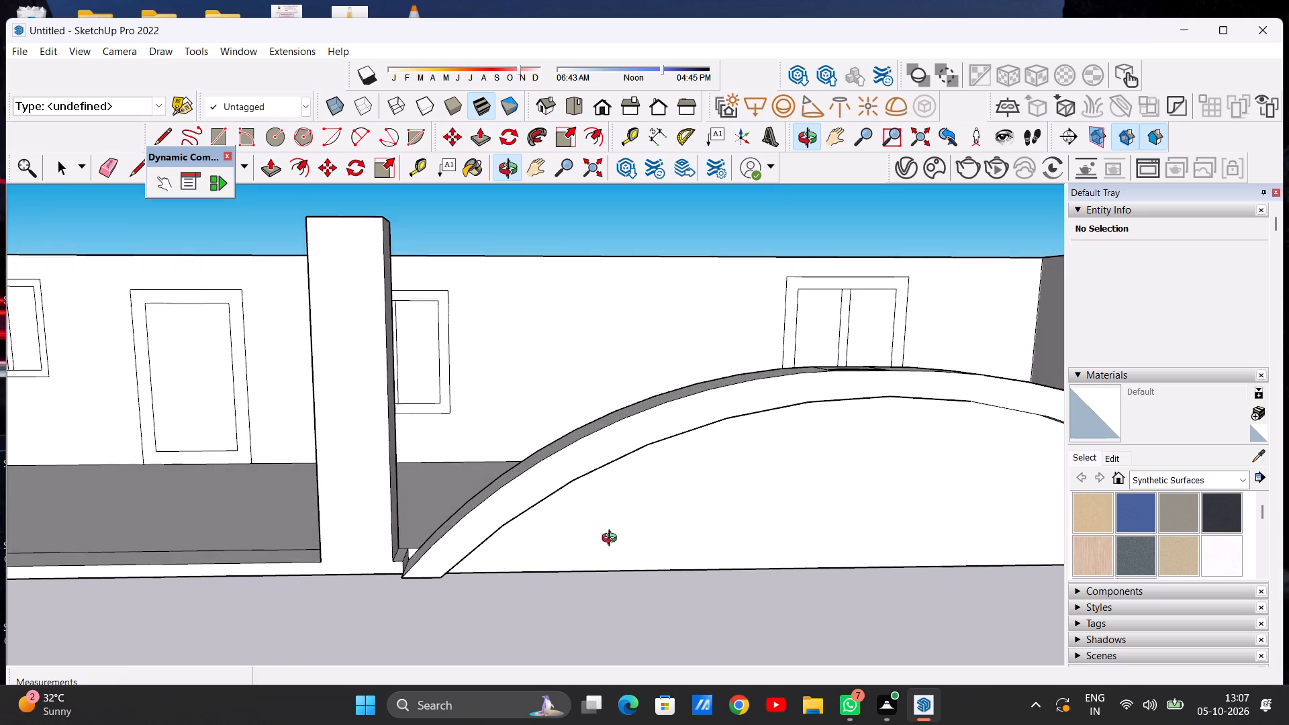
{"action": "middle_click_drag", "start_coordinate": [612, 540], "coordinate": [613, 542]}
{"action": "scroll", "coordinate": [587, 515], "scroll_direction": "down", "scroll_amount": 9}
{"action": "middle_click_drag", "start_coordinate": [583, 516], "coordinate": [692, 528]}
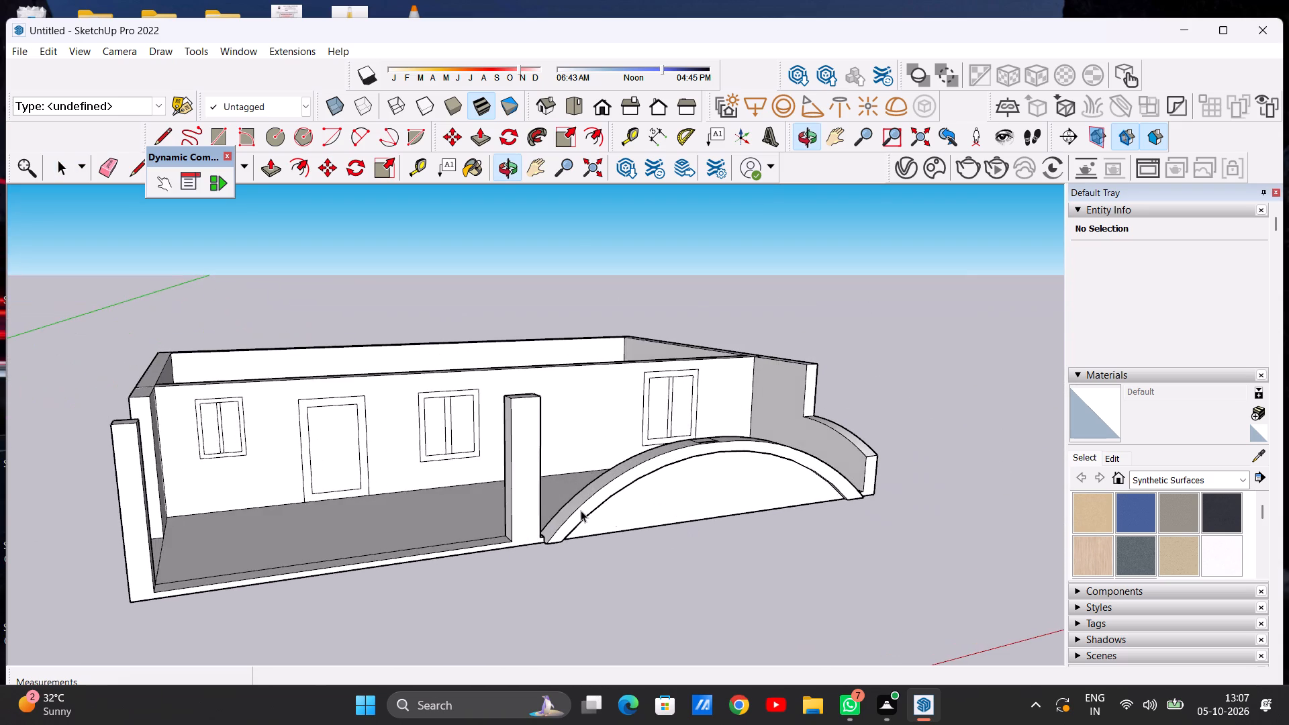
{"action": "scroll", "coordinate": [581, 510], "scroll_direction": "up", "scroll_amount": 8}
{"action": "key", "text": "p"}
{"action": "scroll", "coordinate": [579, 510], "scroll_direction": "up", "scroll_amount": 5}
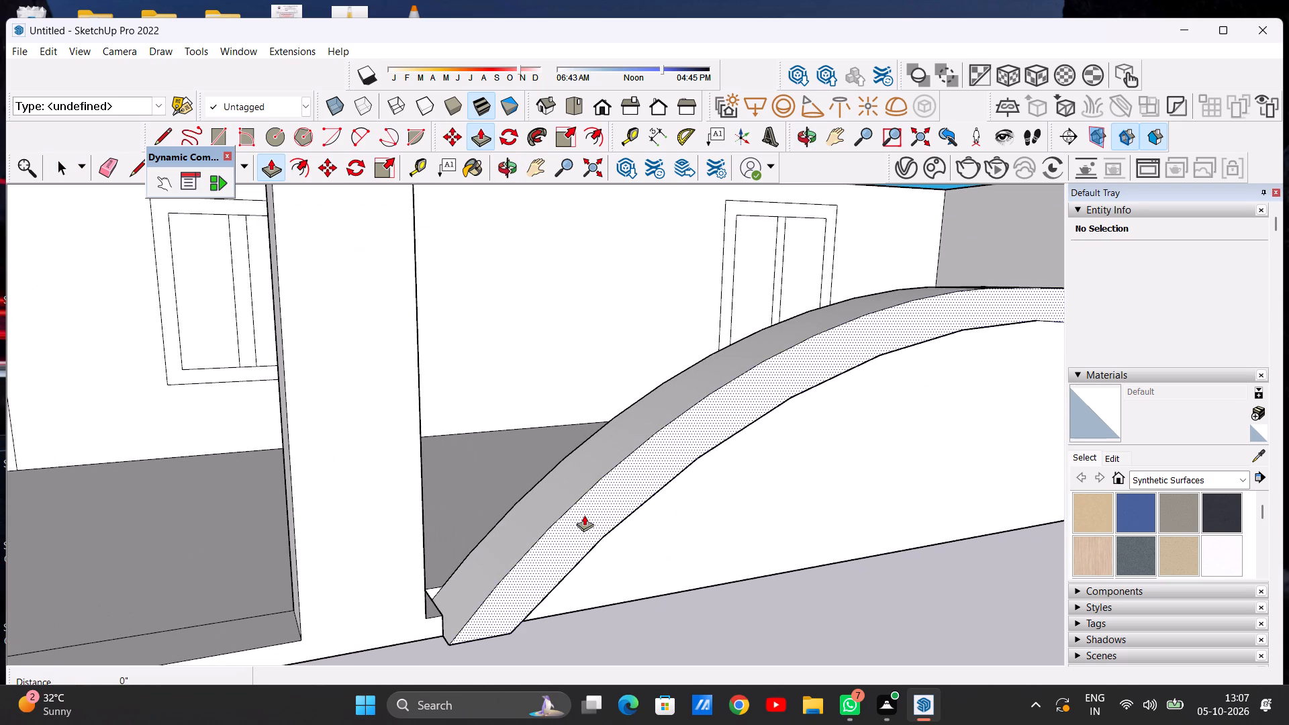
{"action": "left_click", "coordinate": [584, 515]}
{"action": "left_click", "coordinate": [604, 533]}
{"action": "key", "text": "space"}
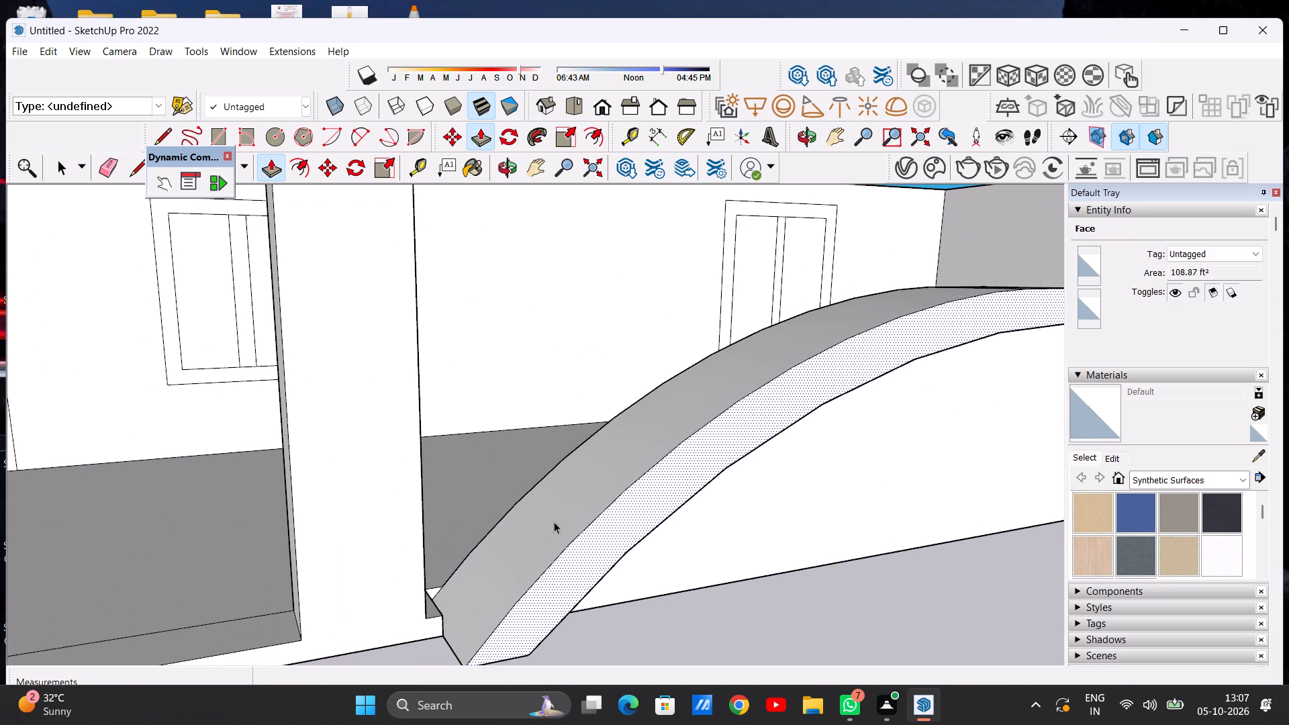
Examine the projecting arch band from below, from the front and from above, including the top of the curve.
{"action": "scroll", "coordinate": [557, 513], "scroll_direction": "down", "scroll_amount": 11}
{"action": "middle_click_drag", "start_coordinate": [655, 541], "coordinate": [522, 437]}
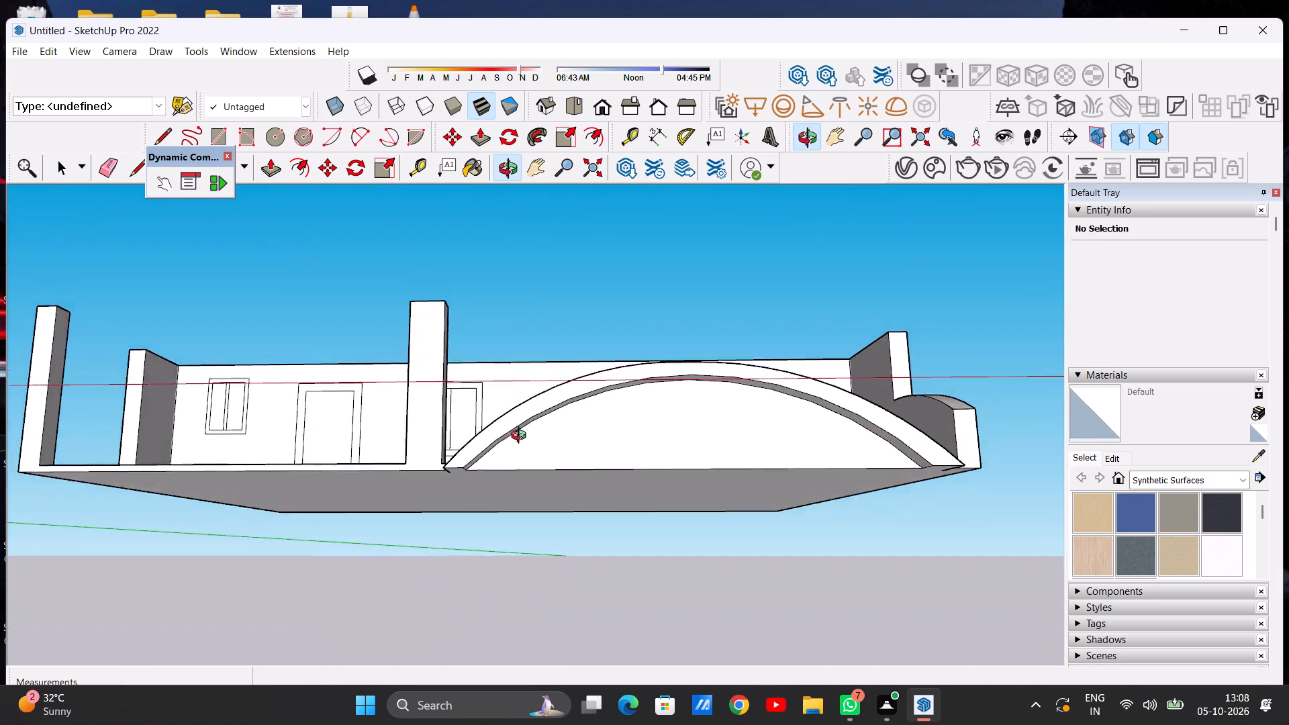
{"action": "middle_click_drag", "start_coordinate": [522, 437], "coordinate": [551, 476]}
{"action": "scroll", "coordinate": [543, 486], "scroll_direction": "down", "scroll_amount": 11}
{"action": "scroll", "coordinate": [473, 483], "scroll_direction": "up", "scroll_amount": 8}
{"action": "scroll", "coordinate": [473, 483], "scroll_direction": "down", "scroll_amount": 2}
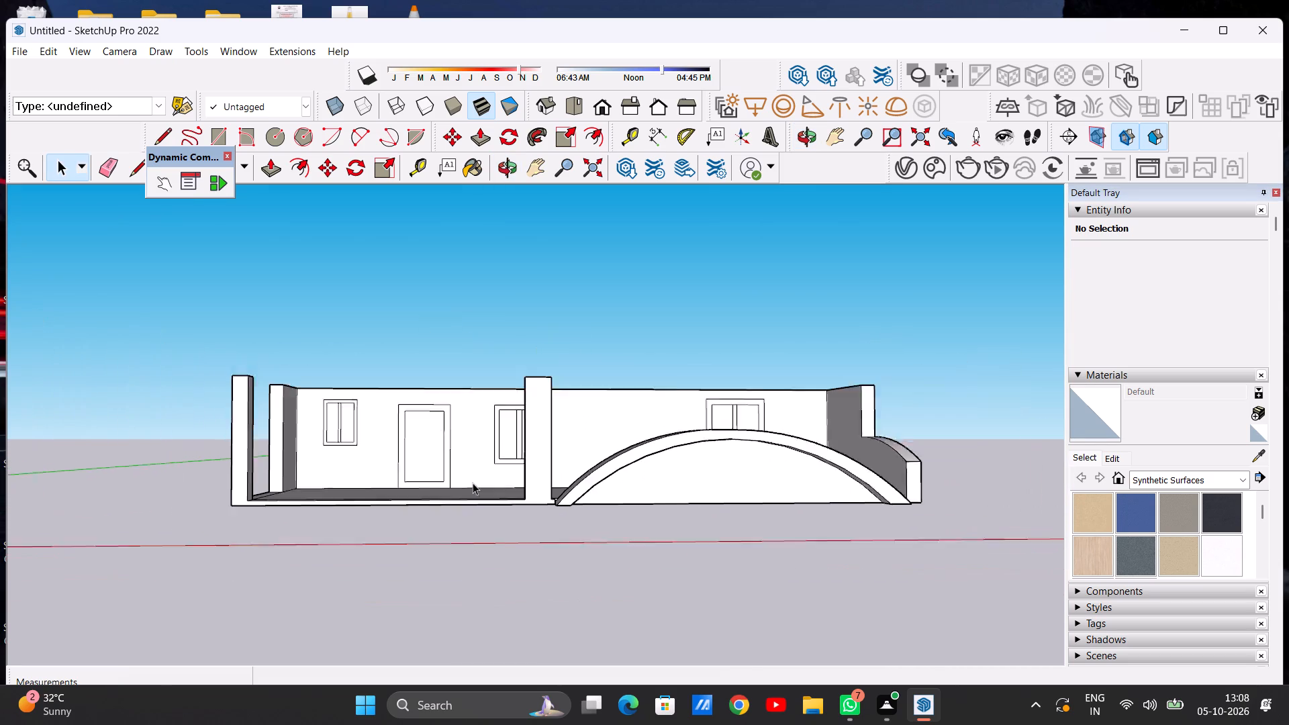
{"action": "scroll", "coordinate": [473, 483], "scroll_direction": "down", "scroll_amount": 2}
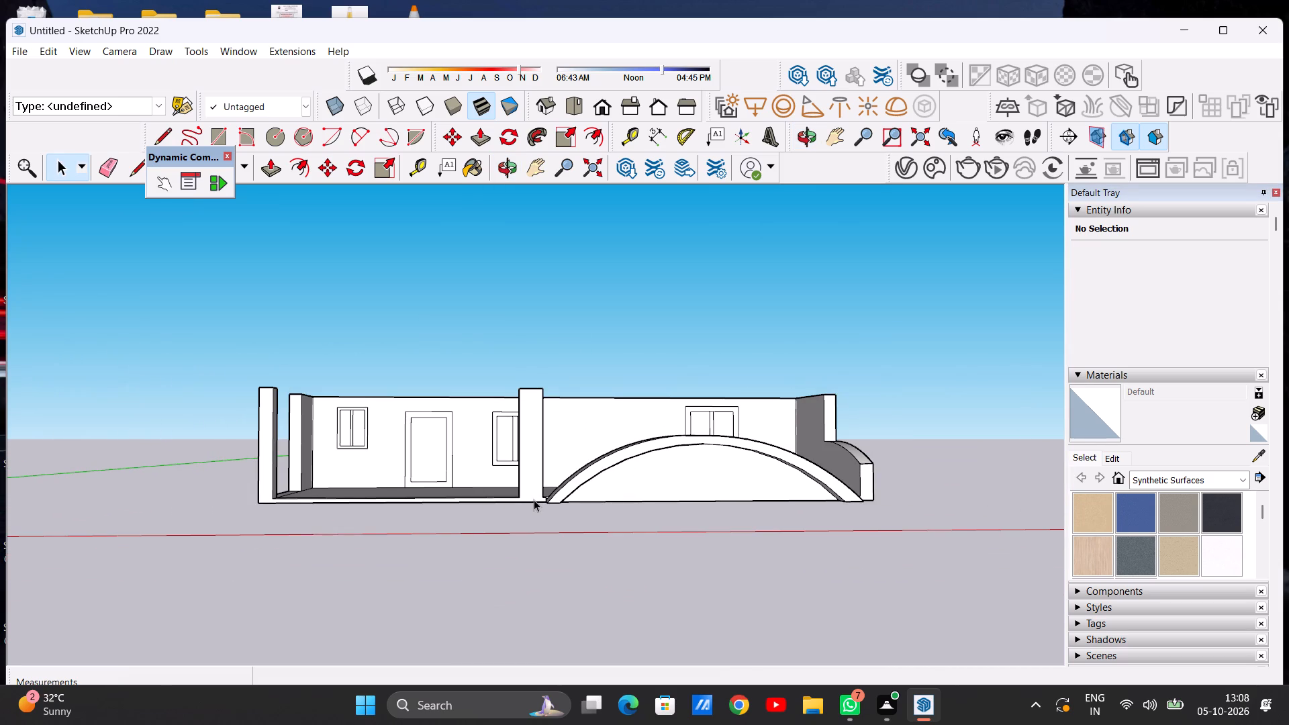
{"action": "scroll", "coordinate": [537, 479], "scroll_direction": "down", "scroll_amount": 3}
{"action": "scroll", "coordinate": [650, 463], "scroll_direction": "up", "scroll_amount": 10}
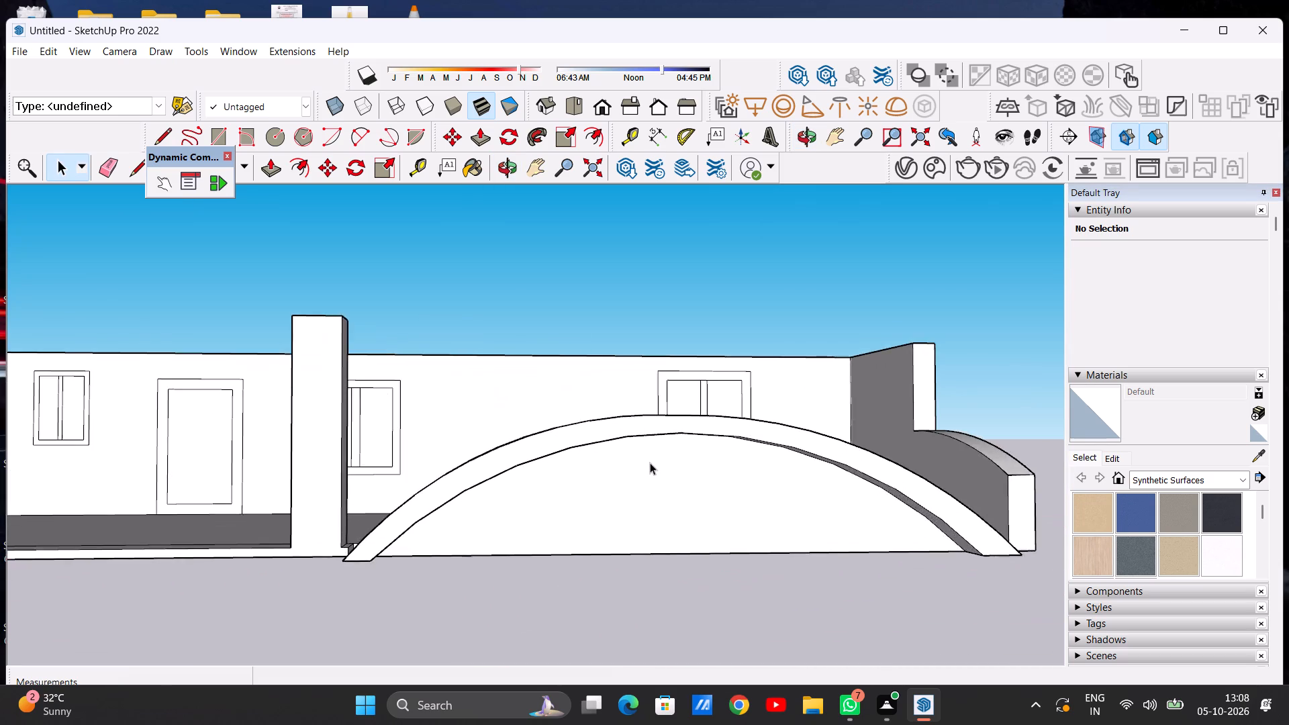
{"action": "scroll", "coordinate": [650, 463], "scroll_direction": "down", "scroll_amount": 9}
{"action": "scroll", "coordinate": [613, 454], "scroll_direction": "up", "scroll_amount": 5}
{"action": "middle_click_drag", "start_coordinate": [613, 454], "coordinate": [620, 512]}
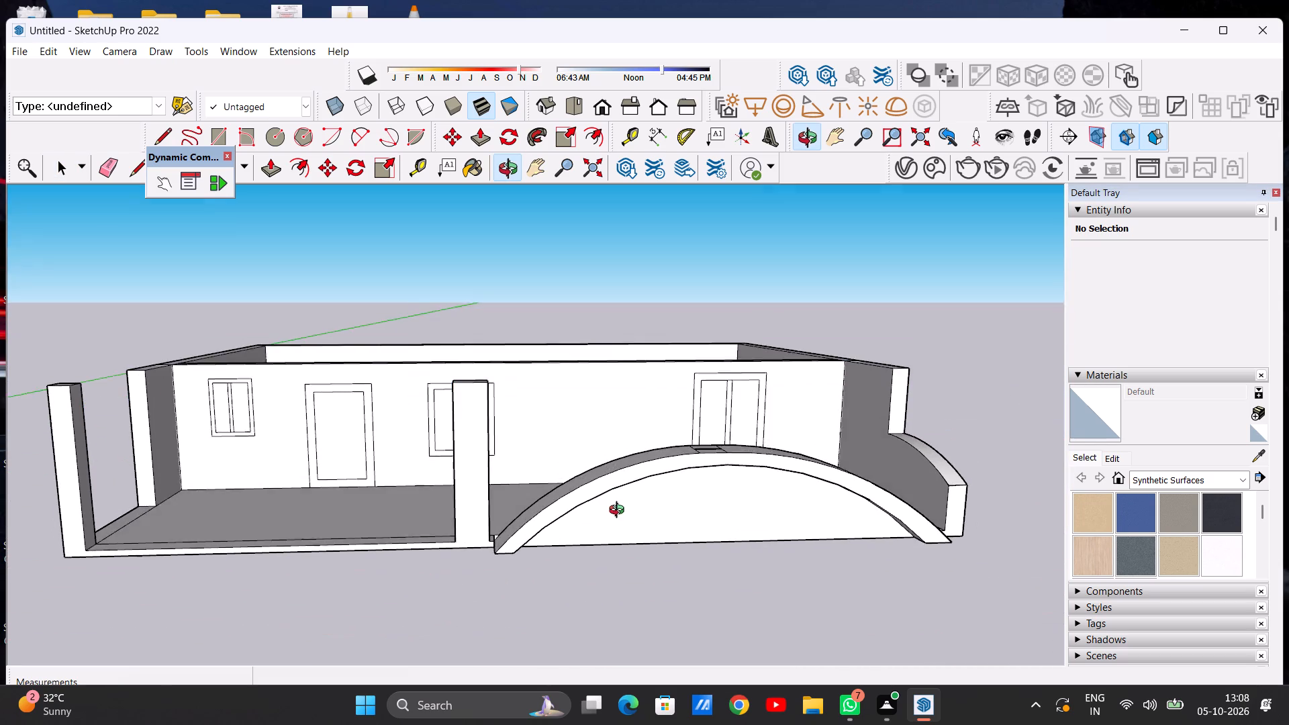
{"action": "middle_click_drag", "start_coordinate": [620, 512], "coordinate": [621, 536]}
{"action": "middle_click_drag", "start_coordinate": [655, 477], "coordinate": [661, 619]}
{"action": "scroll", "coordinate": [707, 512], "scroll_direction": "up", "scroll_amount": 5}
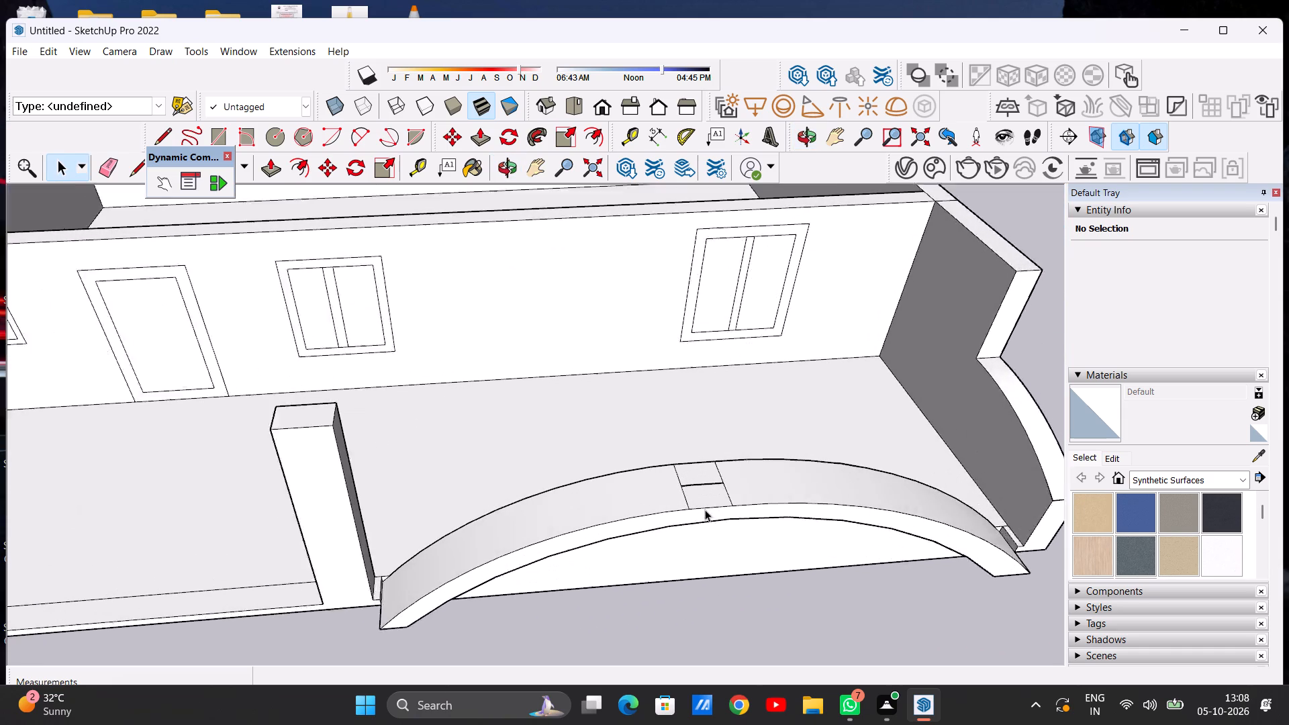
{"action": "scroll", "coordinate": [705, 510], "scroll_direction": "up", "scroll_amount": 3}
{"action": "scroll", "coordinate": [685, 456], "scroll_direction": "up", "scroll_amount": 17}
{"action": "scroll", "coordinate": [673, 482], "scroll_direction": "down", "scroll_amount": 15}
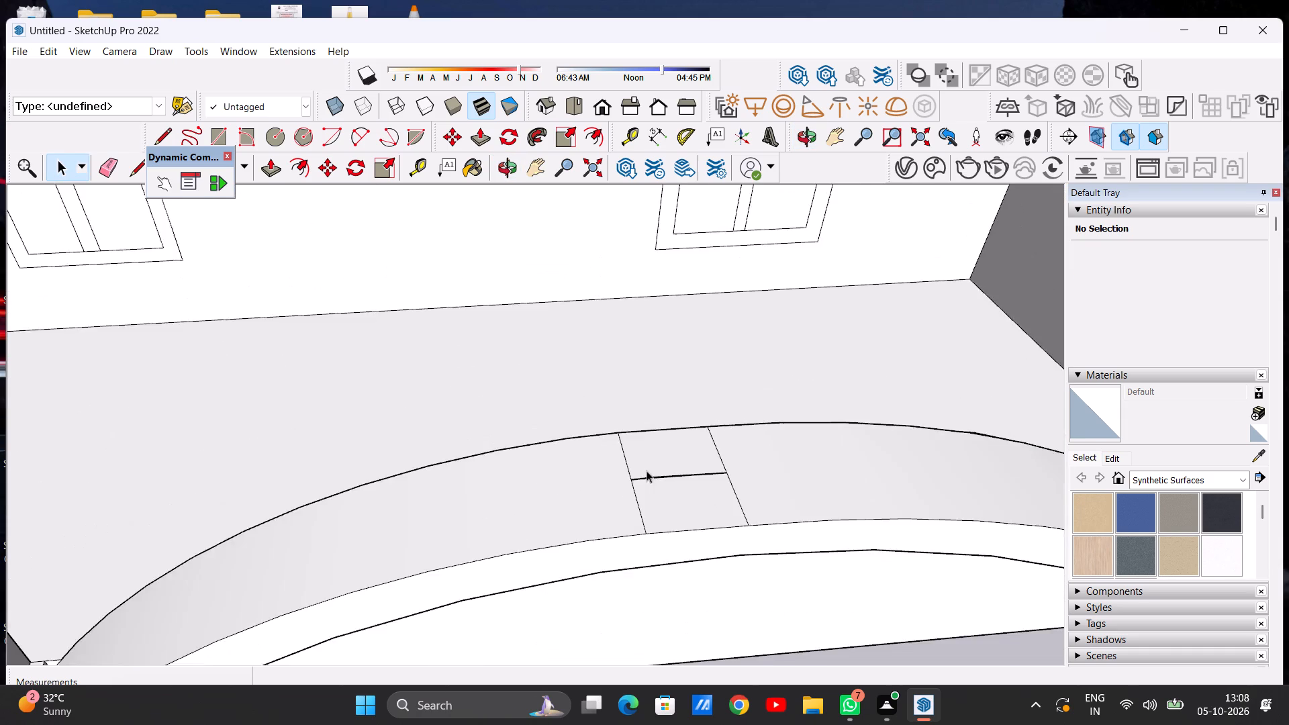
{"action": "scroll", "coordinate": [647, 471], "scroll_direction": "down", "scroll_amount": 18}
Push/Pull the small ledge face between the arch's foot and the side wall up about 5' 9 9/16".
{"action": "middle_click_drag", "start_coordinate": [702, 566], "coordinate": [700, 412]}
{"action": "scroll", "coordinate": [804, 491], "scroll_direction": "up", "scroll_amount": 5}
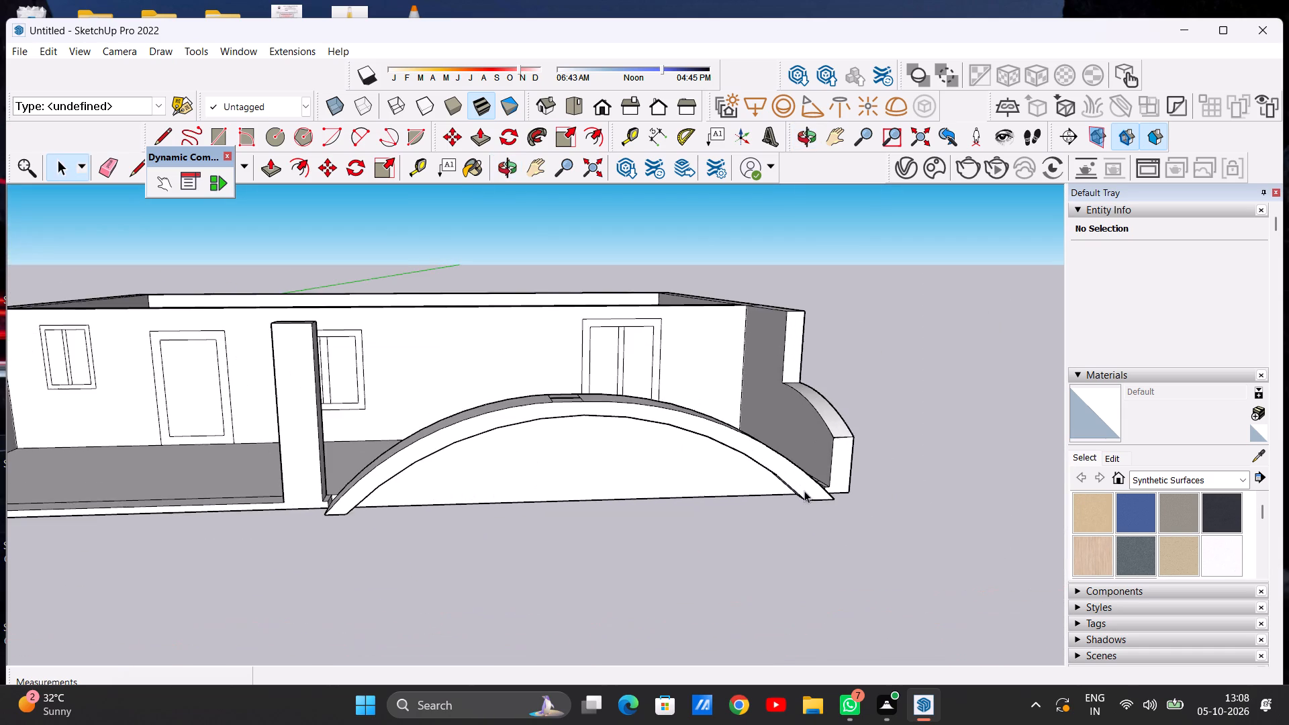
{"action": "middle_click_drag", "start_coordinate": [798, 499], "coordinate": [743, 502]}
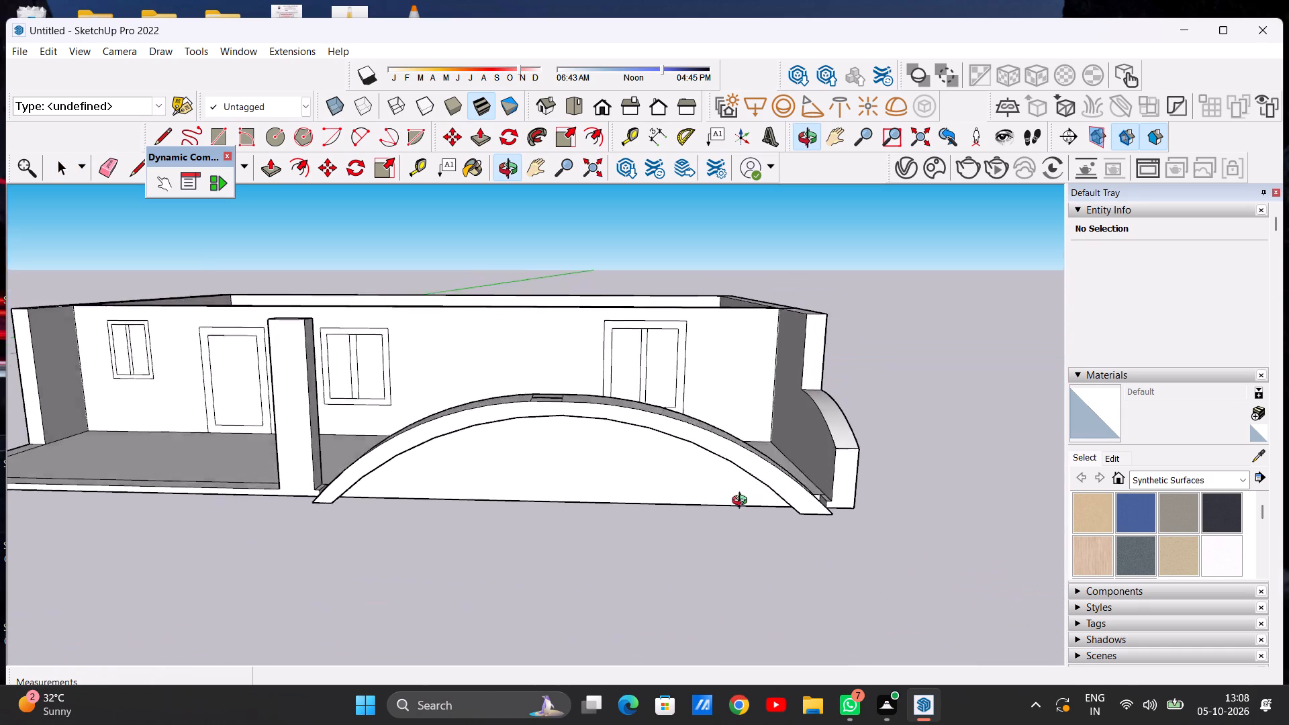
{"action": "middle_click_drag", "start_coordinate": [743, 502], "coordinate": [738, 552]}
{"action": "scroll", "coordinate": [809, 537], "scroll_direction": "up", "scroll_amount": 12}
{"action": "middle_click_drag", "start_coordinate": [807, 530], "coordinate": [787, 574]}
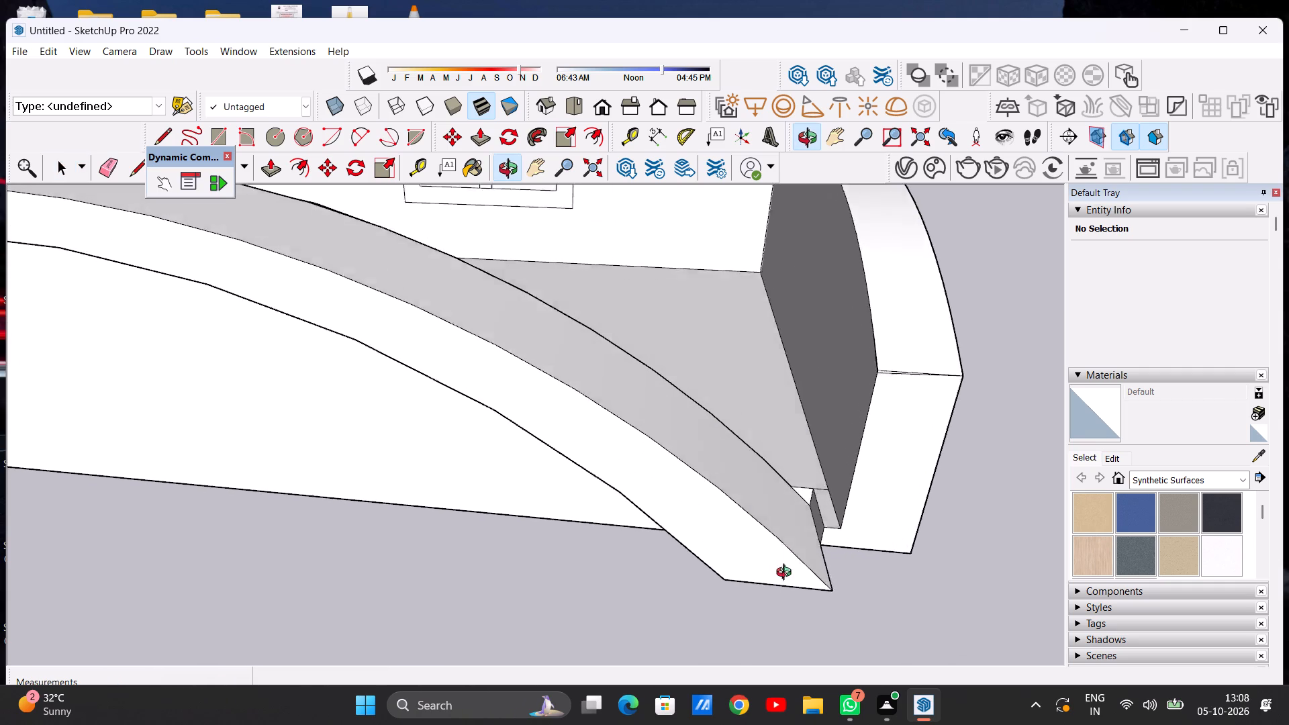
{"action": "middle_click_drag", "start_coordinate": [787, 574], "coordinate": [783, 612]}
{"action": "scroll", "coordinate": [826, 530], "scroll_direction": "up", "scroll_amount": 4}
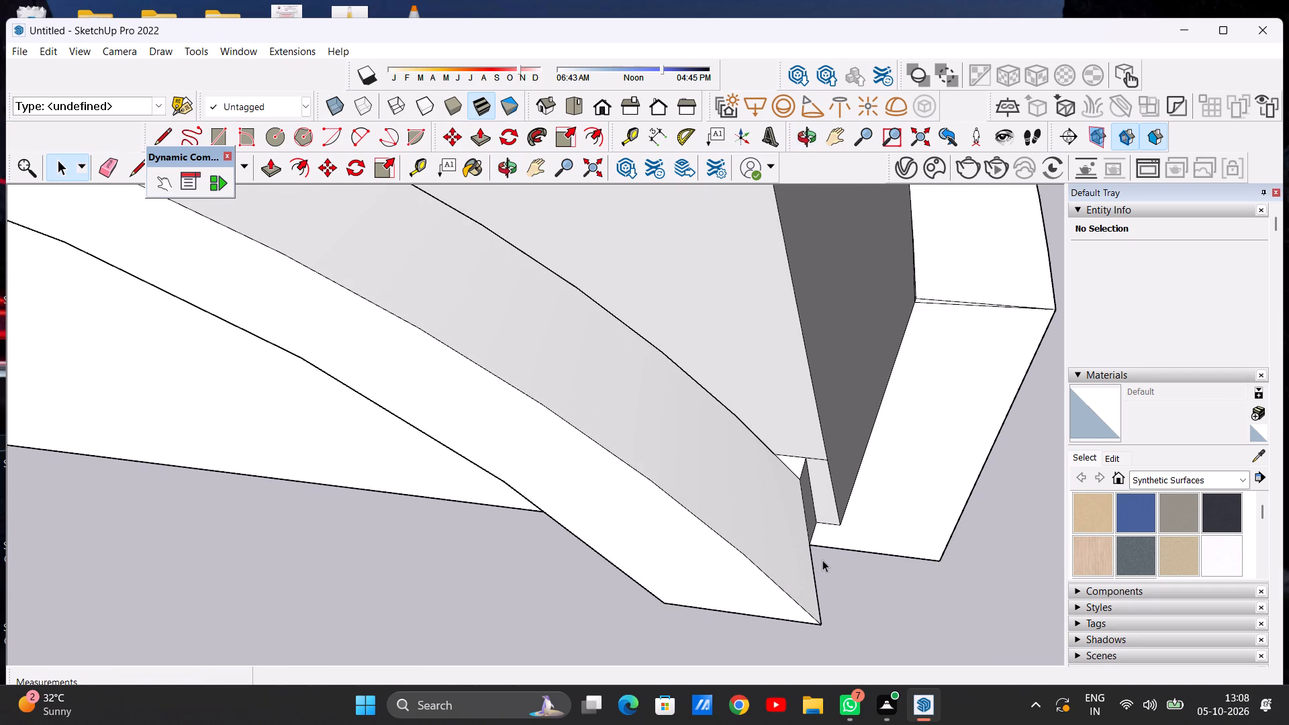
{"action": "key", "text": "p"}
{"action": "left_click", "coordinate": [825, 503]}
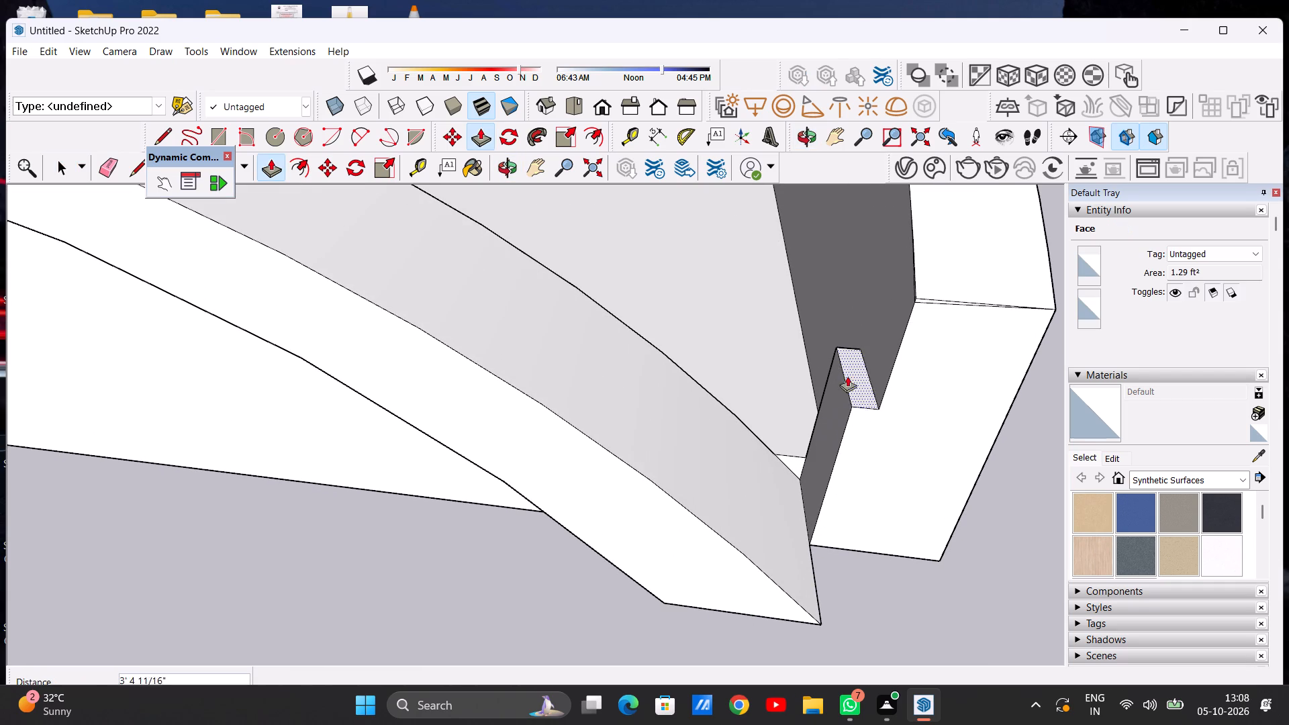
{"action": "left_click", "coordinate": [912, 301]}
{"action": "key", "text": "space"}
Undo the arch projections and the cutting around them, back to the full rectangular front wall with its two arch curves.
{"action": "scroll", "coordinate": [824, 501], "scroll_direction": "down", "scroll_amount": 18}
{"action": "middle_click_drag", "start_coordinate": [843, 486], "coordinate": [854, 395]}
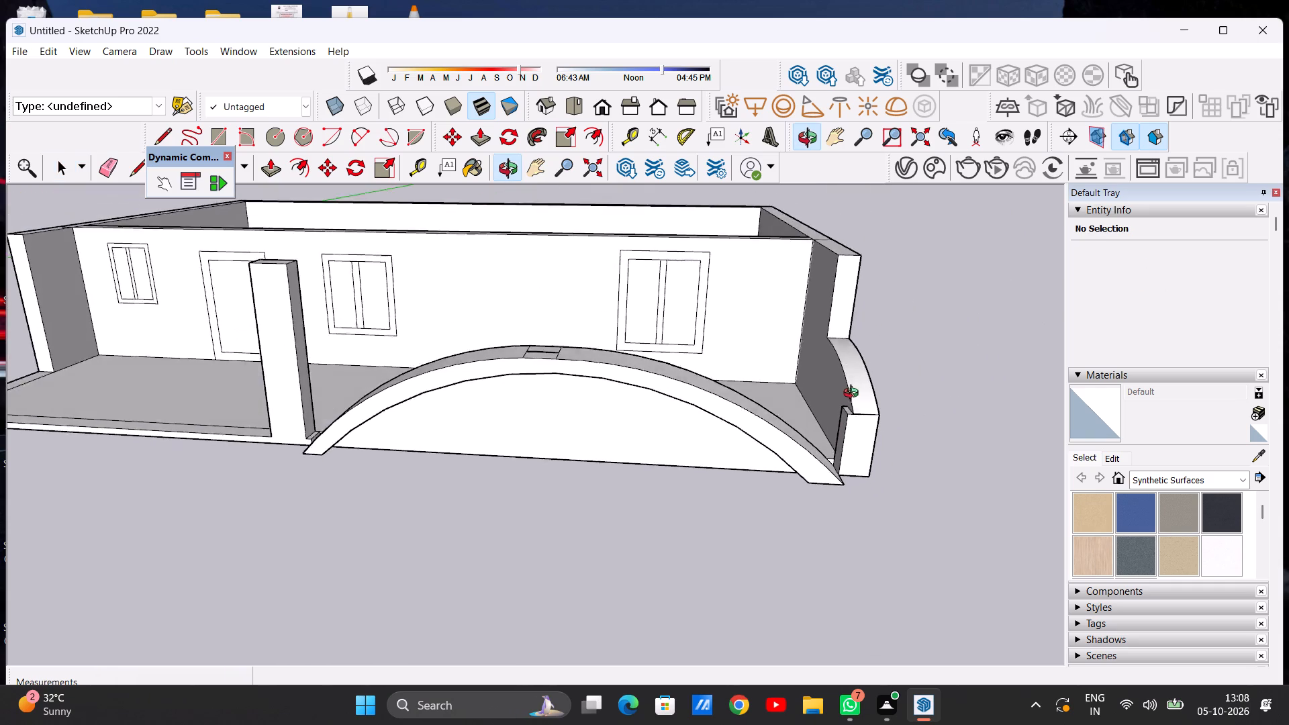
{"action": "middle_click_drag", "start_coordinate": [854, 395], "coordinate": [859, 343]}
{"action": "scroll", "coordinate": [804, 481], "scroll_direction": "down", "scroll_amount": 11}
{"action": "scroll", "coordinate": [600, 478], "scroll_direction": "up", "scroll_amount": 7}
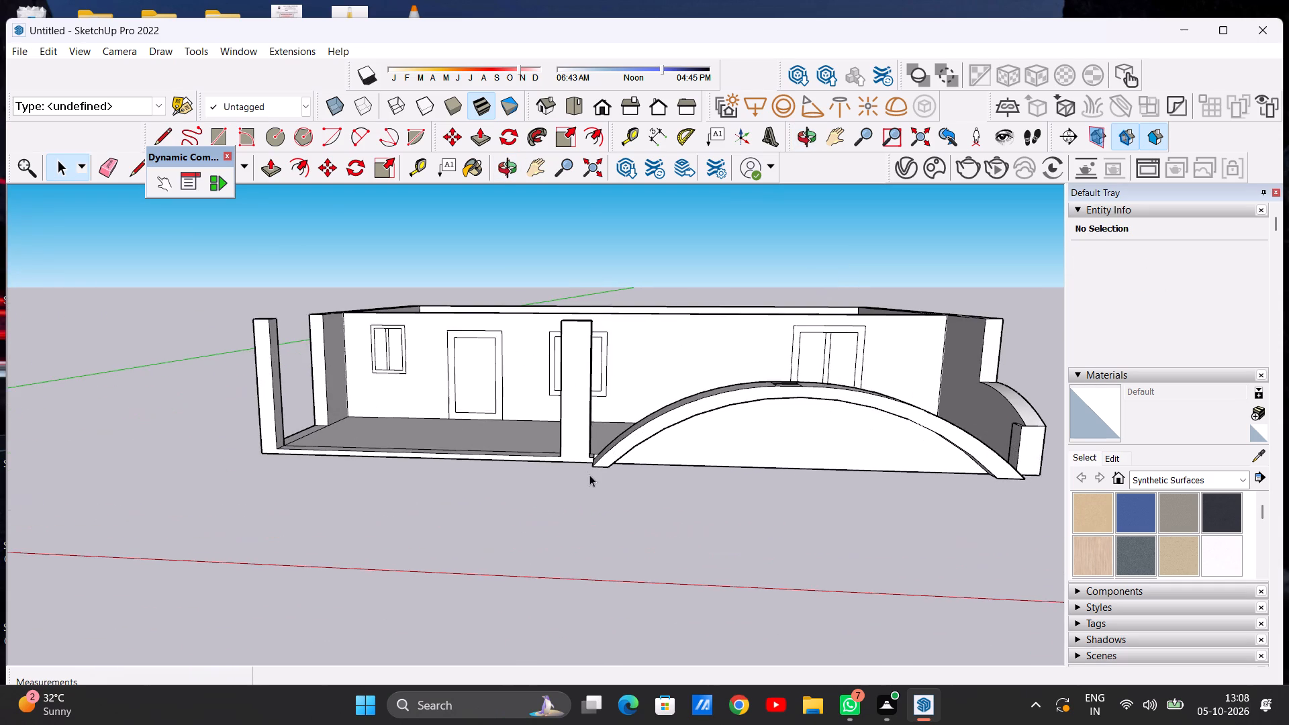
{"action": "middle_click_drag", "start_coordinate": [602, 489], "coordinate": [614, 451]}
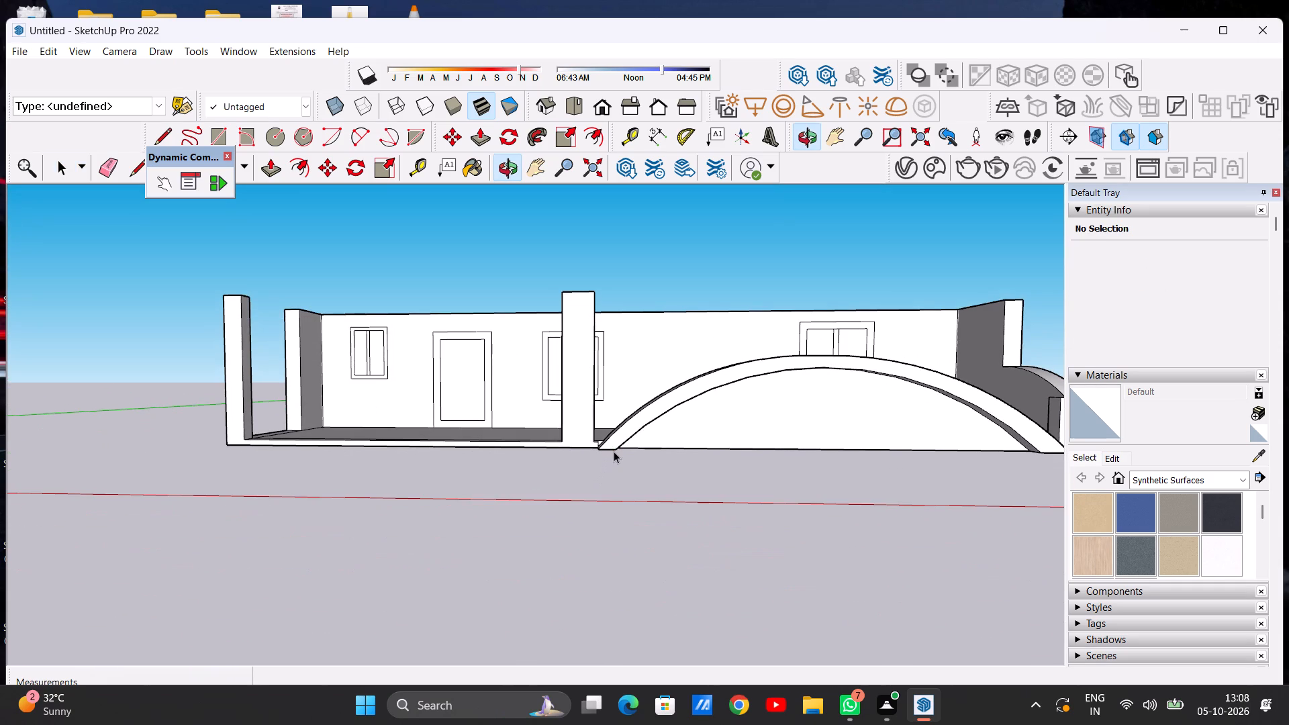
{"action": "scroll", "coordinate": [615, 448], "scroll_direction": "down", "scroll_amount": 2}
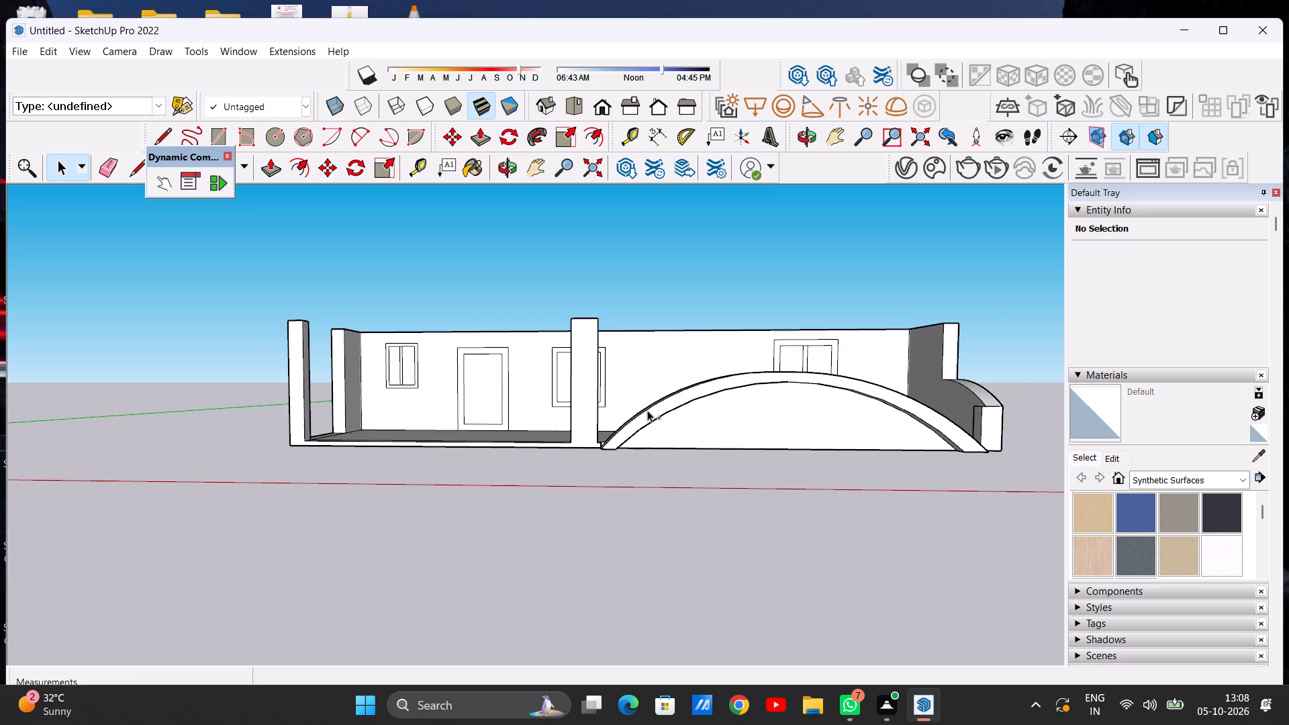
{"action": "key", "text": "ctrl+z"}
{"action": "key", "text": "ctrl+z"}
{"action": "key", "text": "ctrl+z"}
{"action": "key", "text": "ctrl+z"}
{"action": "key", "text": "ctrl+z"}
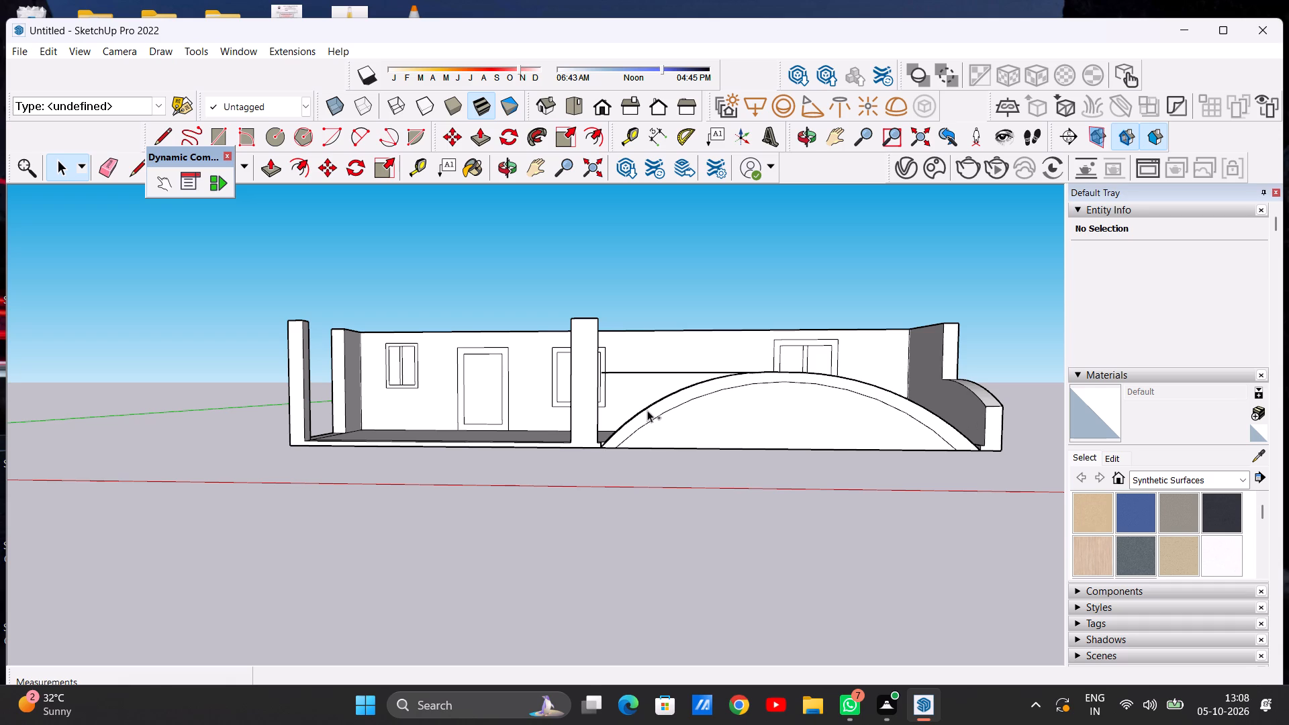
{"action": "key", "text": "ctrl+z"}
{"action": "key", "text": "ctrl+z"}
{"action": "key", "text": "ctrl+z"}
{"action": "key", "text": "ctrl+z"}
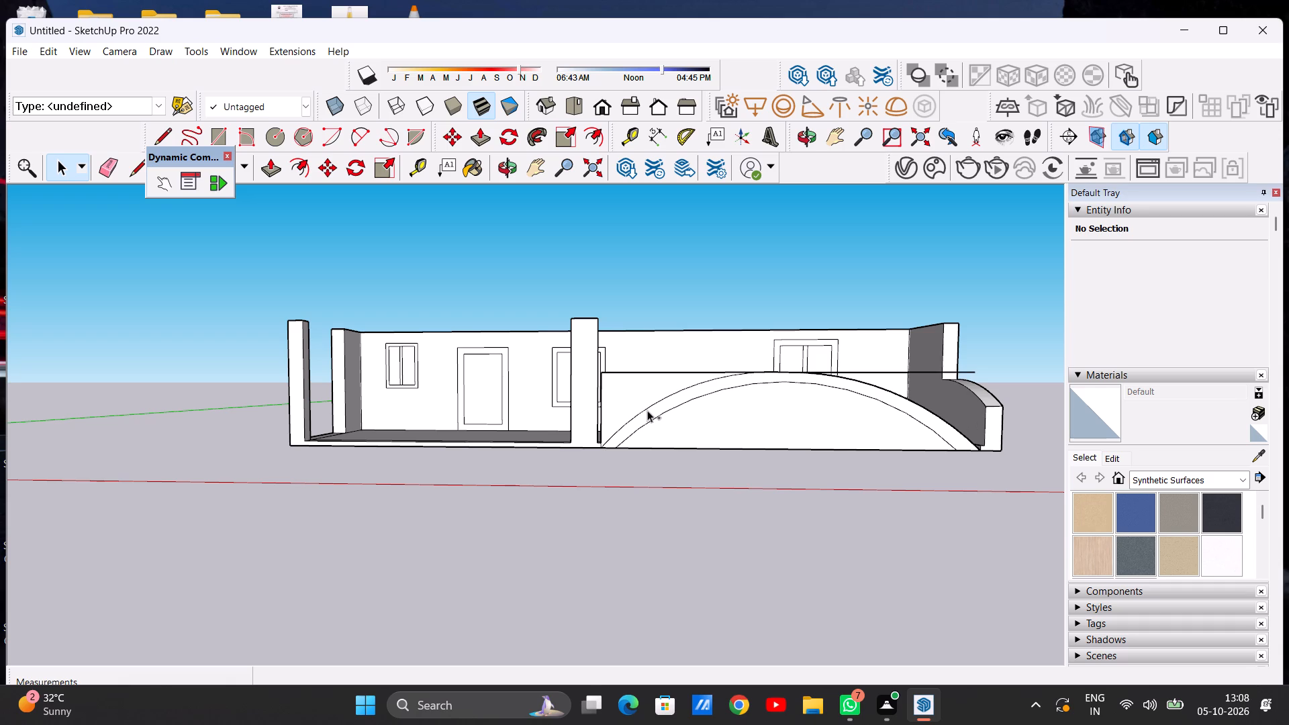
{"action": "key", "text": "ctrl+z"}
{"action": "key", "text": "ctrl+z"}
{"action": "key", "text": "ctrl+z"}
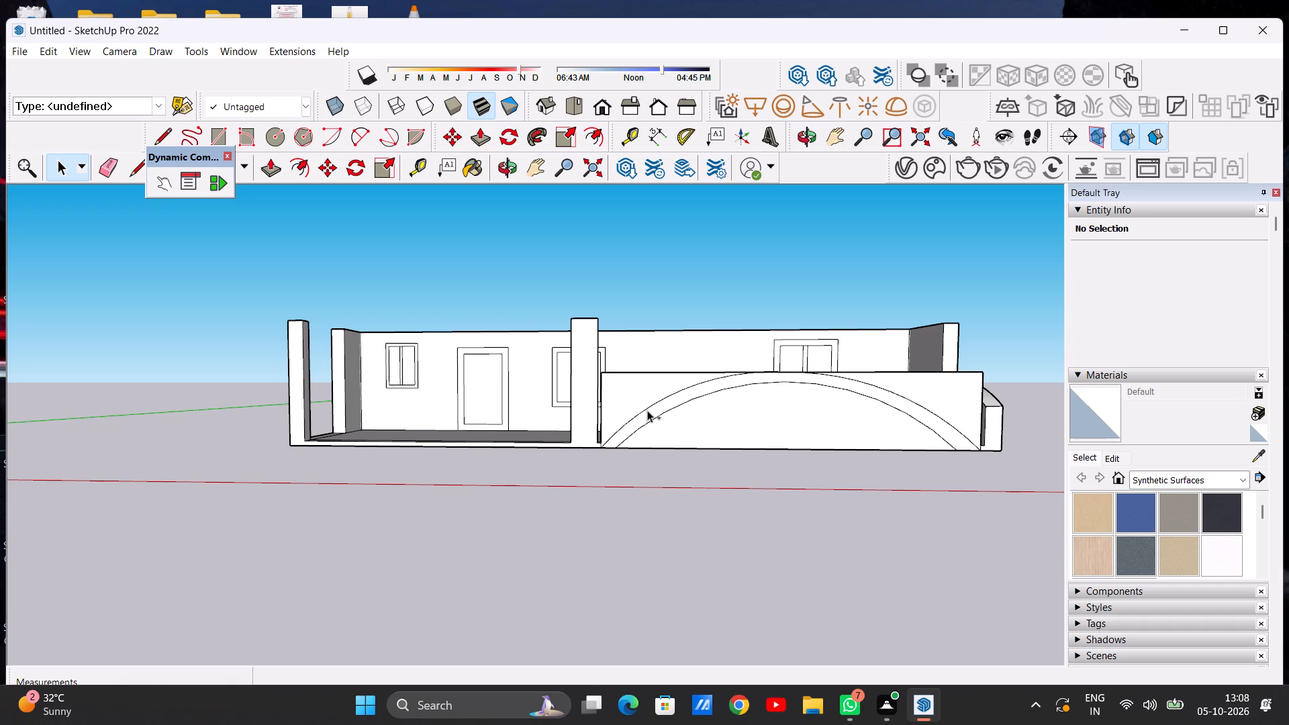
Move the rear room's floor face with its edges up about 19' 2 9/16" to the inner top corner of the walls.
{"action": "scroll", "coordinate": [647, 410], "scroll_direction": "down", "scroll_amount": 11}
{"action": "scroll", "coordinate": [675, 417], "scroll_direction": "up", "scroll_amount": 7}
{"action": "middle_click_drag", "start_coordinate": [675, 417], "coordinate": [643, 626]}
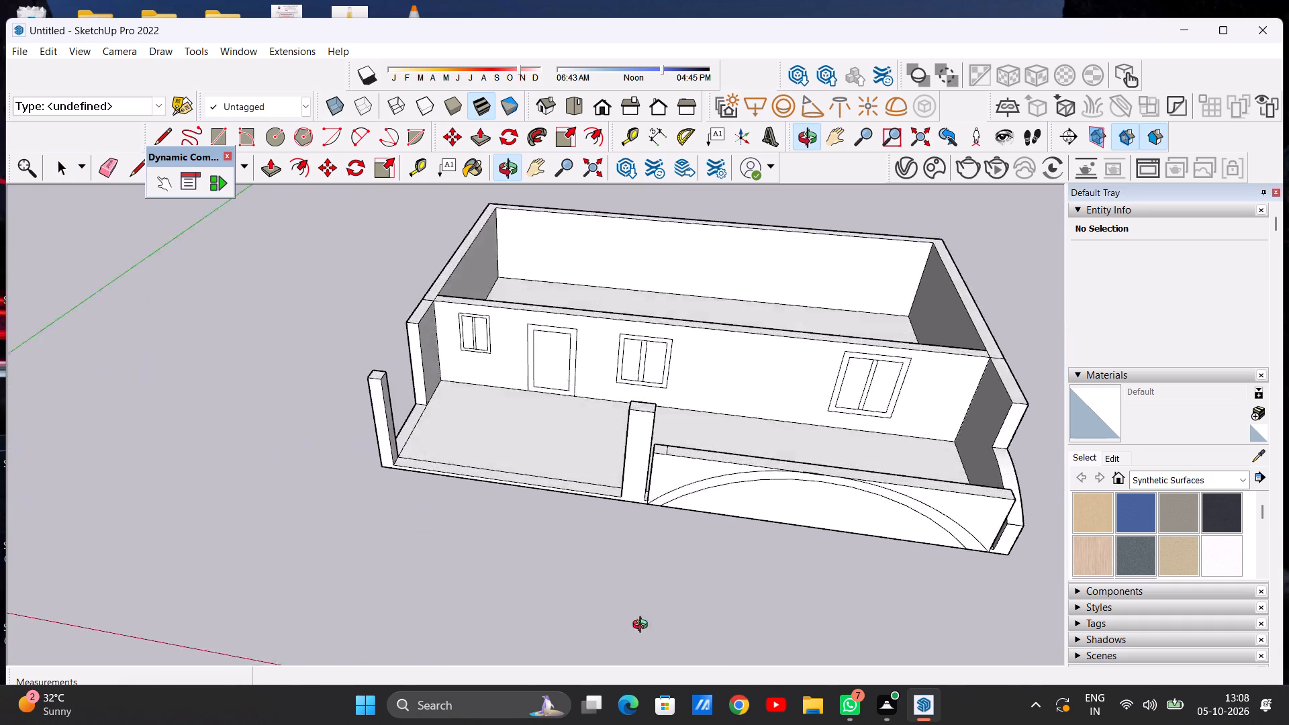
{"action": "middle_click_drag", "start_coordinate": [643, 626], "coordinate": [708, 483]}
{"action": "scroll", "coordinate": [577, 503], "scroll_direction": "down", "scroll_amount": 11}
{"action": "middle_click_drag", "start_coordinate": [603, 422], "coordinate": [569, 452]}
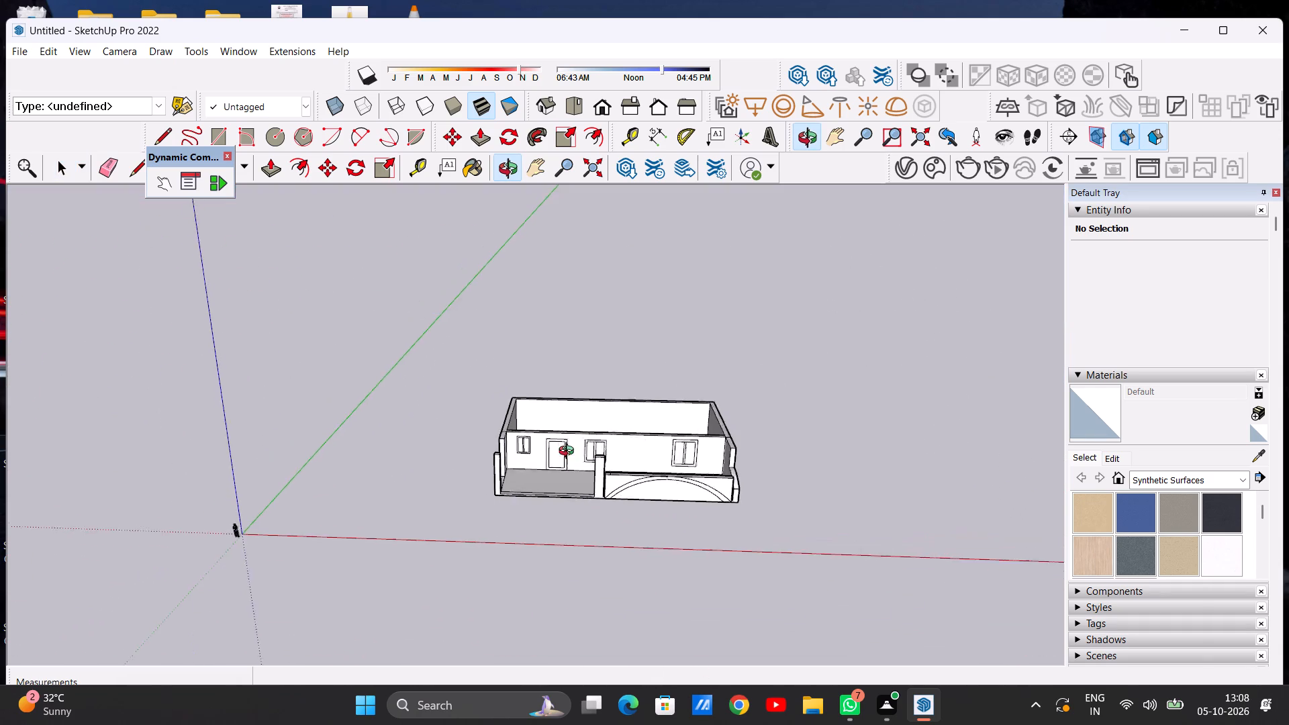
{"action": "middle_click_drag", "start_coordinate": [569, 452], "coordinate": [342, 579]}
{"action": "scroll", "coordinate": [697, 430], "scroll_direction": "up", "scroll_amount": 6}
{"action": "middle_click_drag", "start_coordinate": [661, 476], "coordinate": [546, 536]}
{"action": "scroll", "coordinate": [579, 542], "scroll_direction": "up", "scroll_amount": 4}
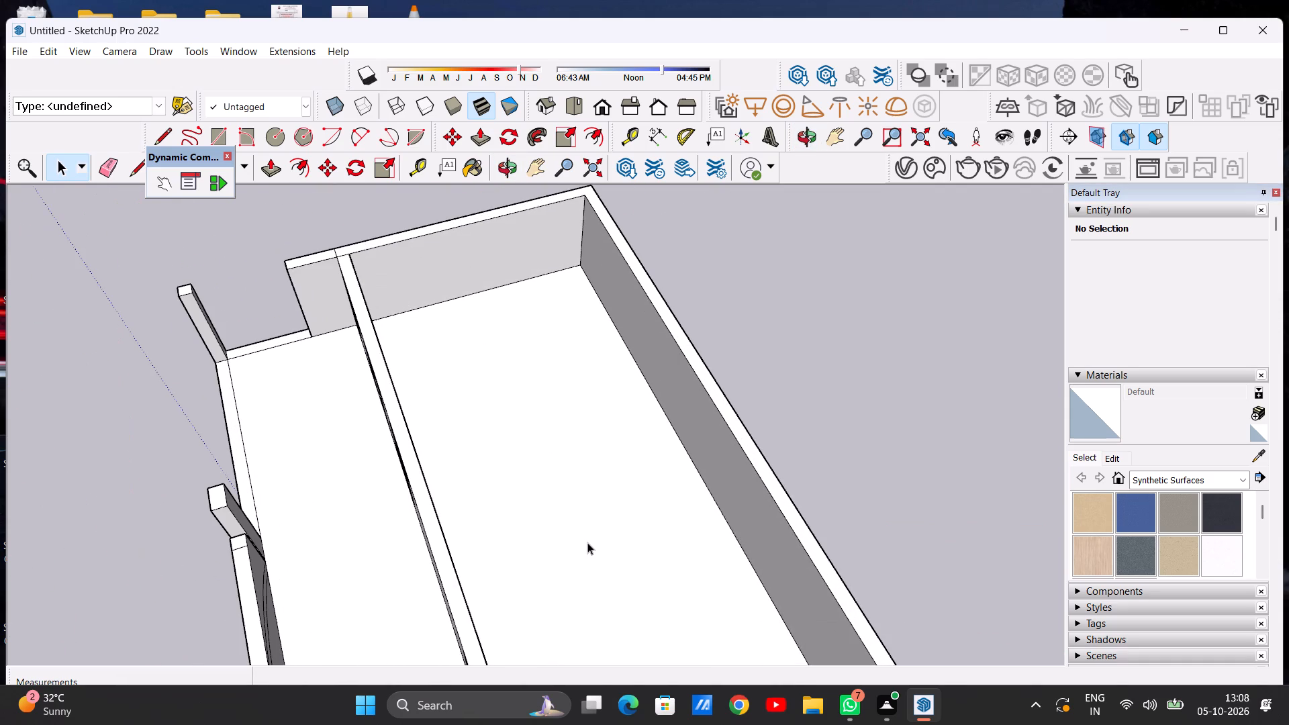
{"action": "double_click", "coordinate": [587, 542]}
{"action": "scroll", "coordinate": [594, 536], "scroll_direction": "down", "scroll_amount": 7}
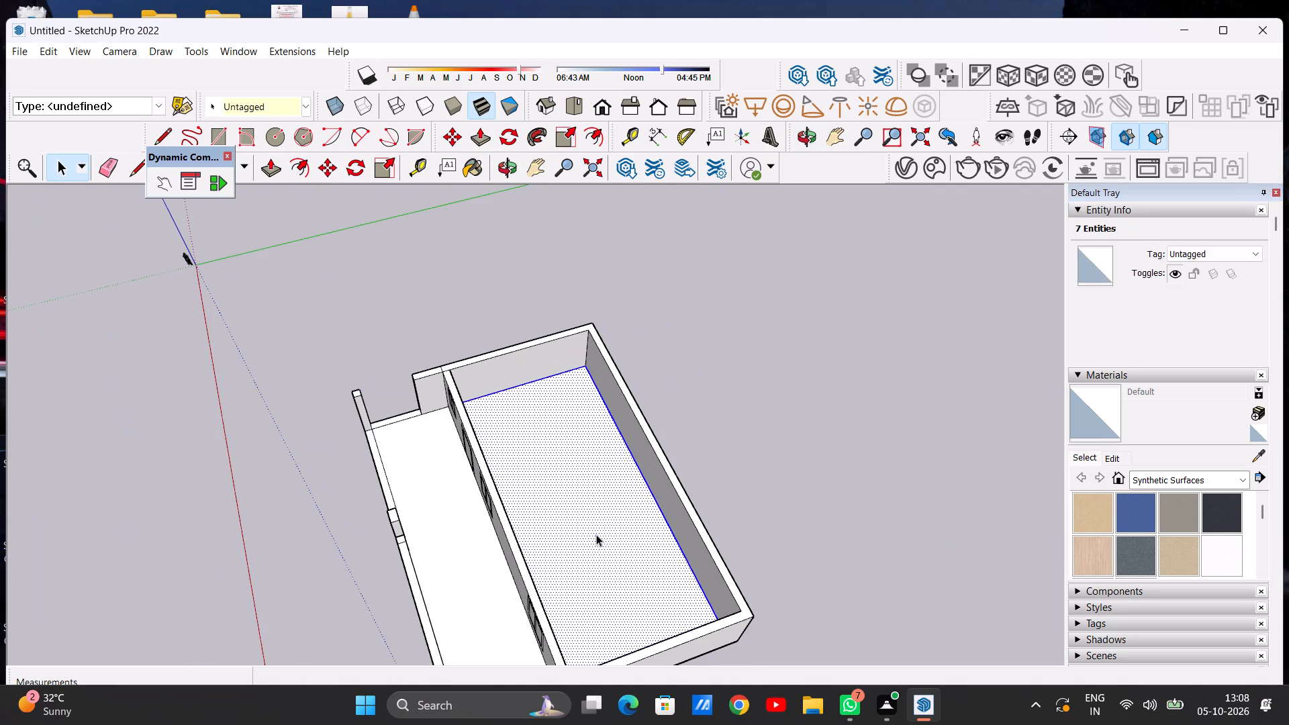
{"action": "key", "text": "m"}
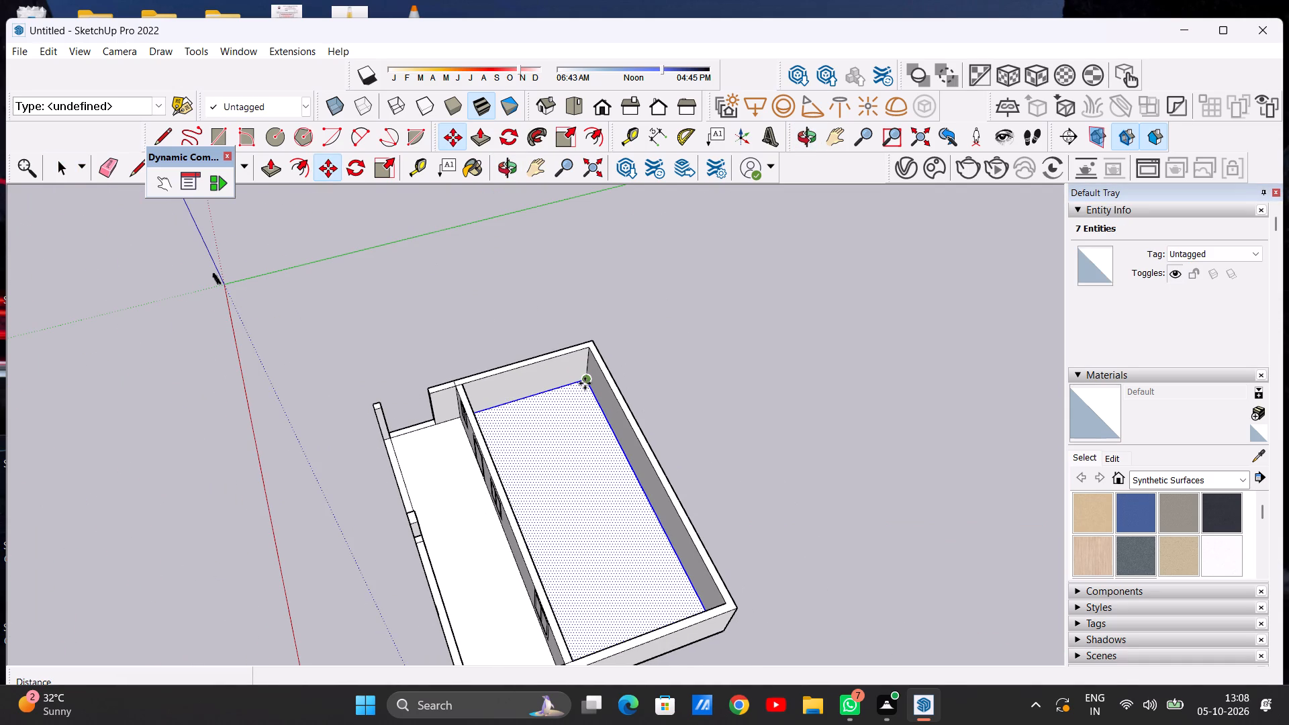
{"action": "left_click", "coordinate": [585, 383]}
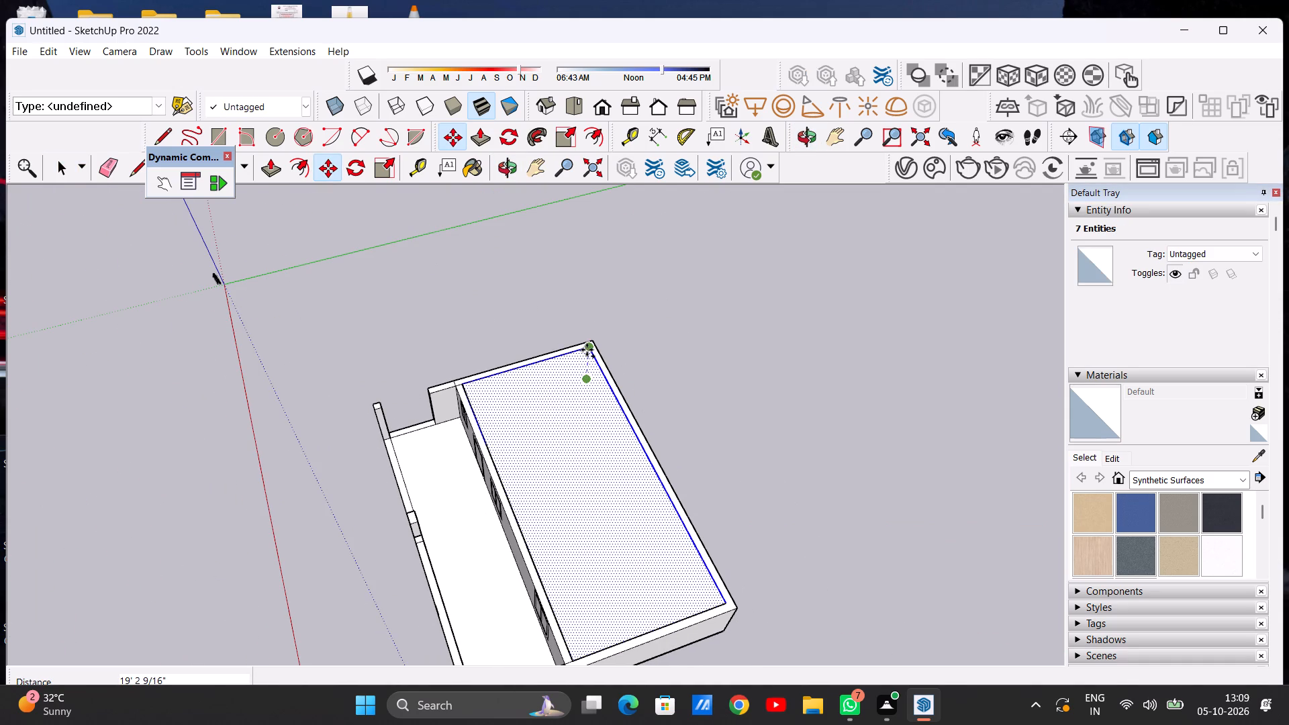
{"action": "left_click", "coordinate": [587, 350]}
{"action": "key", "text": "space"}
{"action": "left_click", "coordinate": [776, 368]}
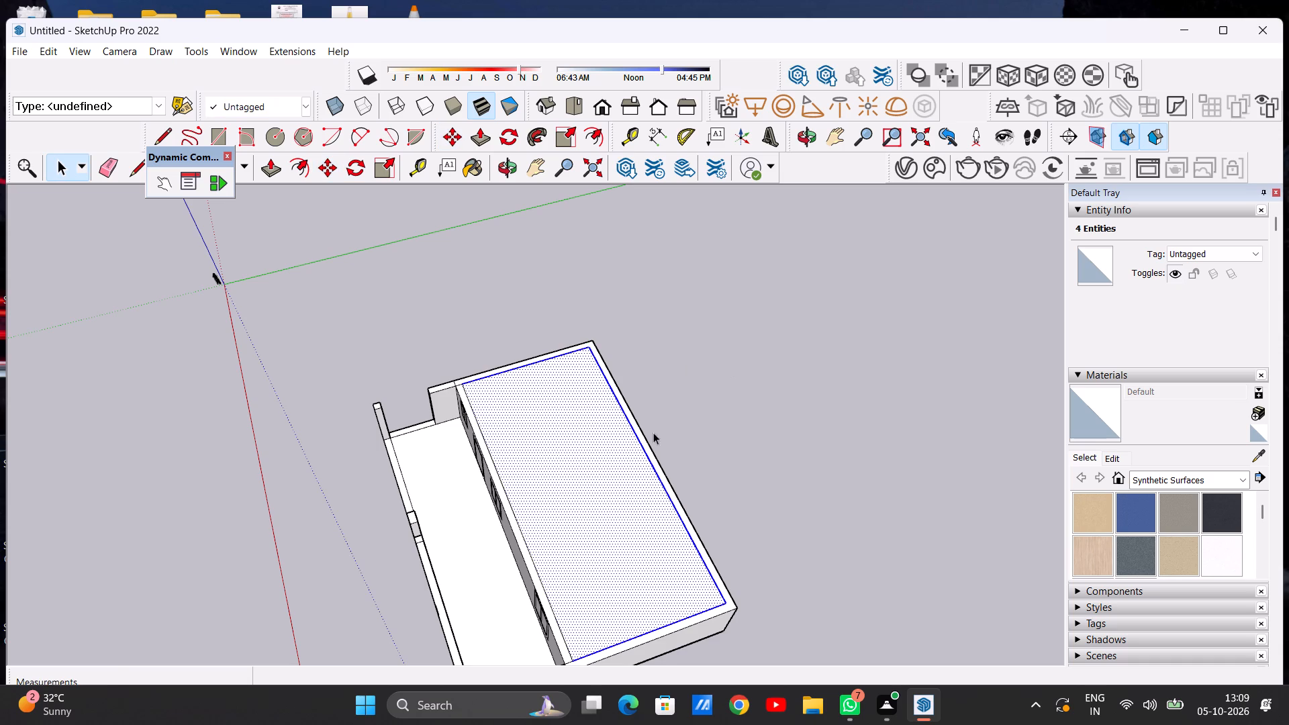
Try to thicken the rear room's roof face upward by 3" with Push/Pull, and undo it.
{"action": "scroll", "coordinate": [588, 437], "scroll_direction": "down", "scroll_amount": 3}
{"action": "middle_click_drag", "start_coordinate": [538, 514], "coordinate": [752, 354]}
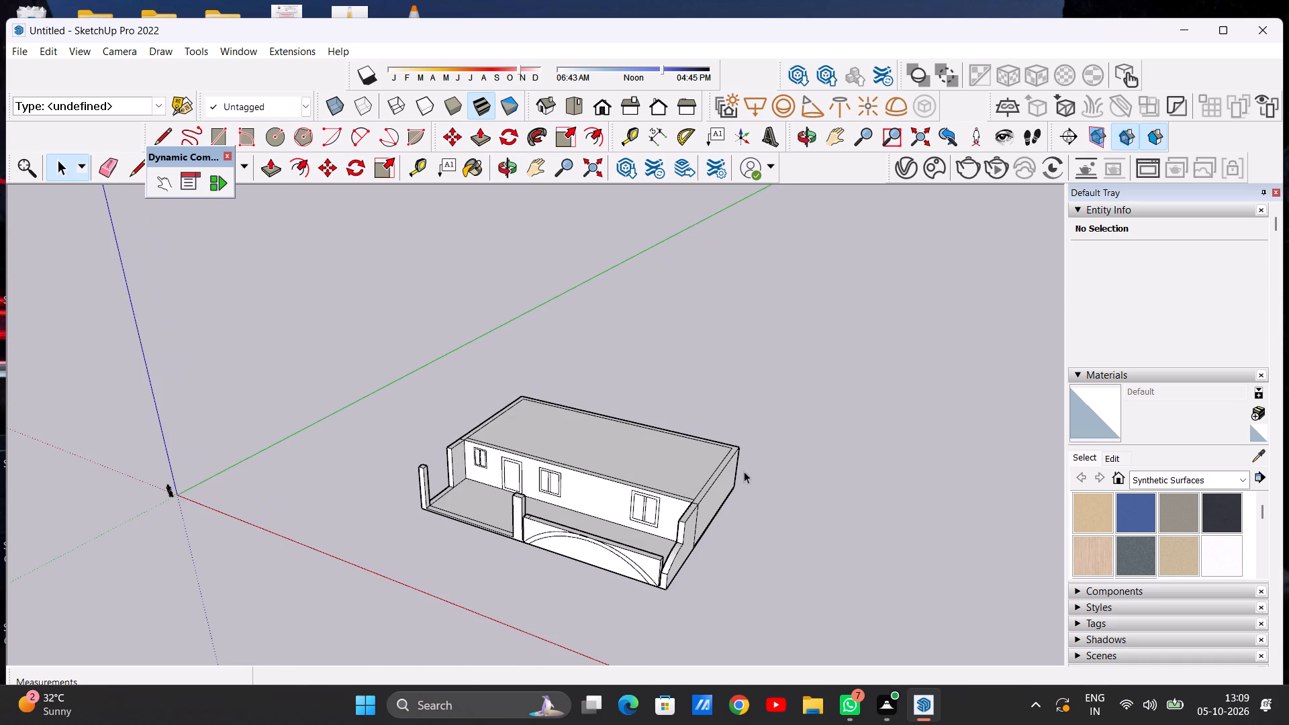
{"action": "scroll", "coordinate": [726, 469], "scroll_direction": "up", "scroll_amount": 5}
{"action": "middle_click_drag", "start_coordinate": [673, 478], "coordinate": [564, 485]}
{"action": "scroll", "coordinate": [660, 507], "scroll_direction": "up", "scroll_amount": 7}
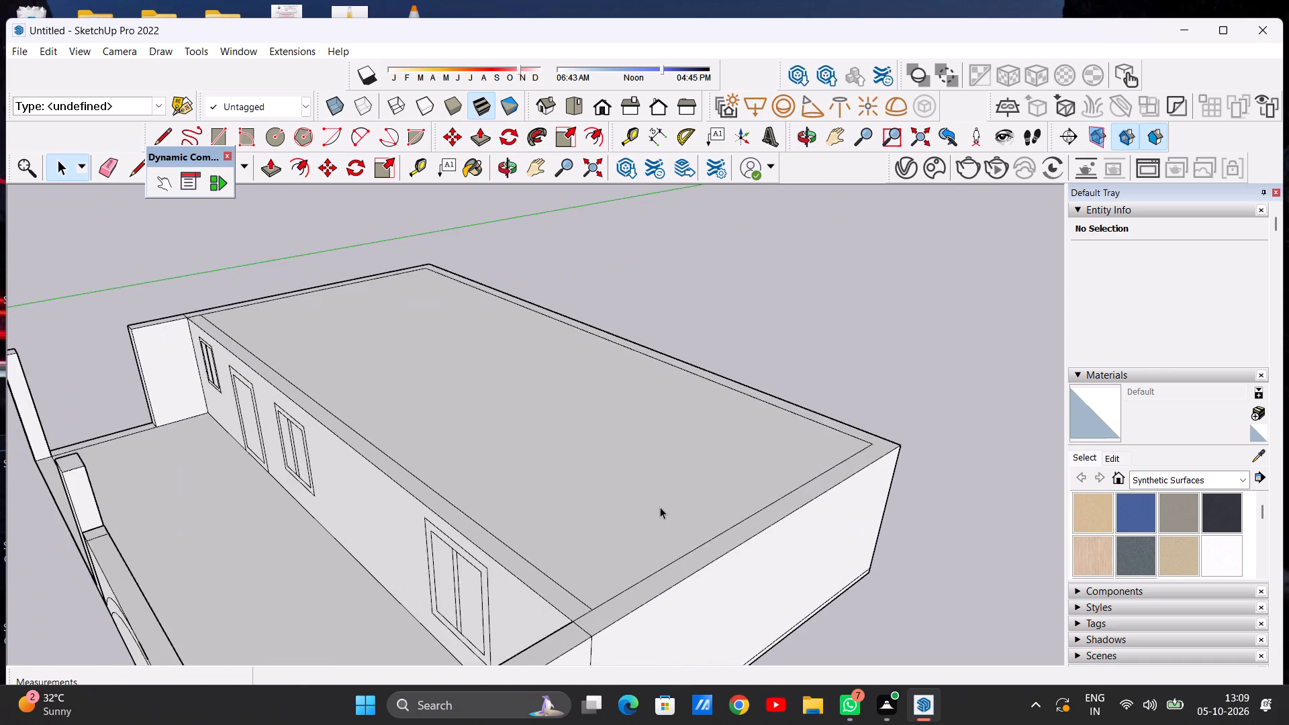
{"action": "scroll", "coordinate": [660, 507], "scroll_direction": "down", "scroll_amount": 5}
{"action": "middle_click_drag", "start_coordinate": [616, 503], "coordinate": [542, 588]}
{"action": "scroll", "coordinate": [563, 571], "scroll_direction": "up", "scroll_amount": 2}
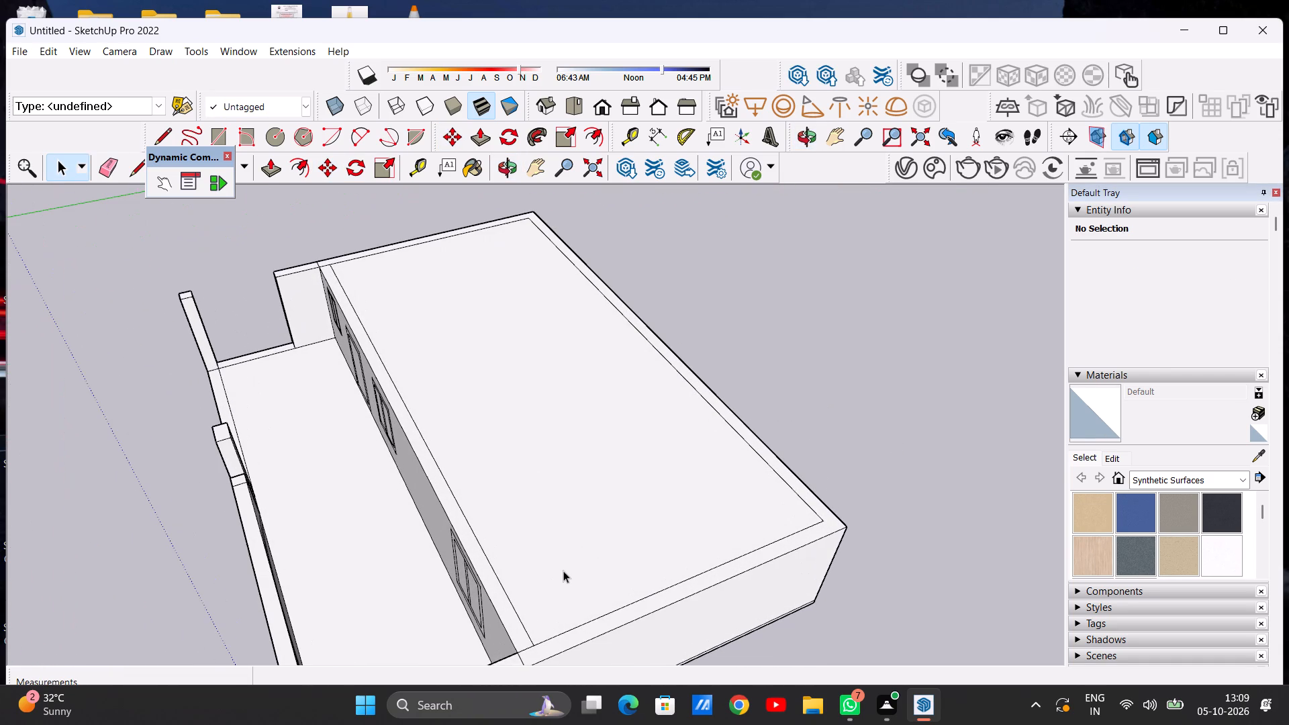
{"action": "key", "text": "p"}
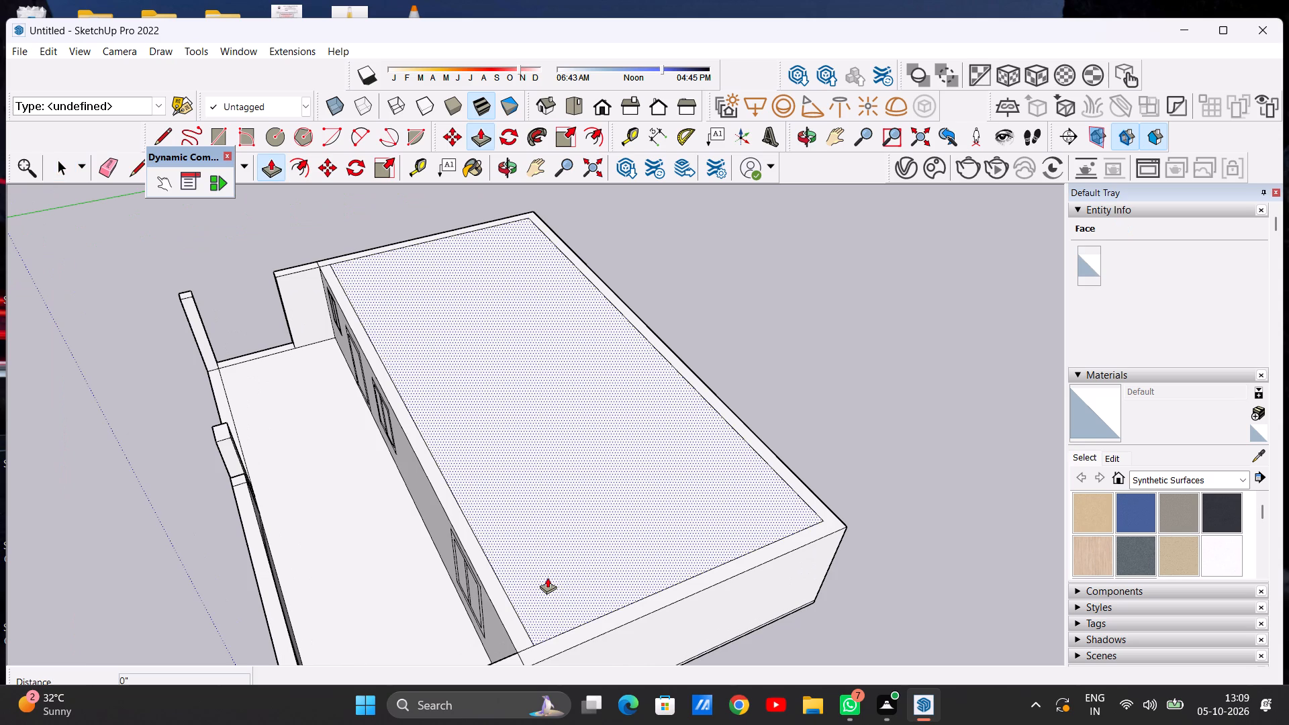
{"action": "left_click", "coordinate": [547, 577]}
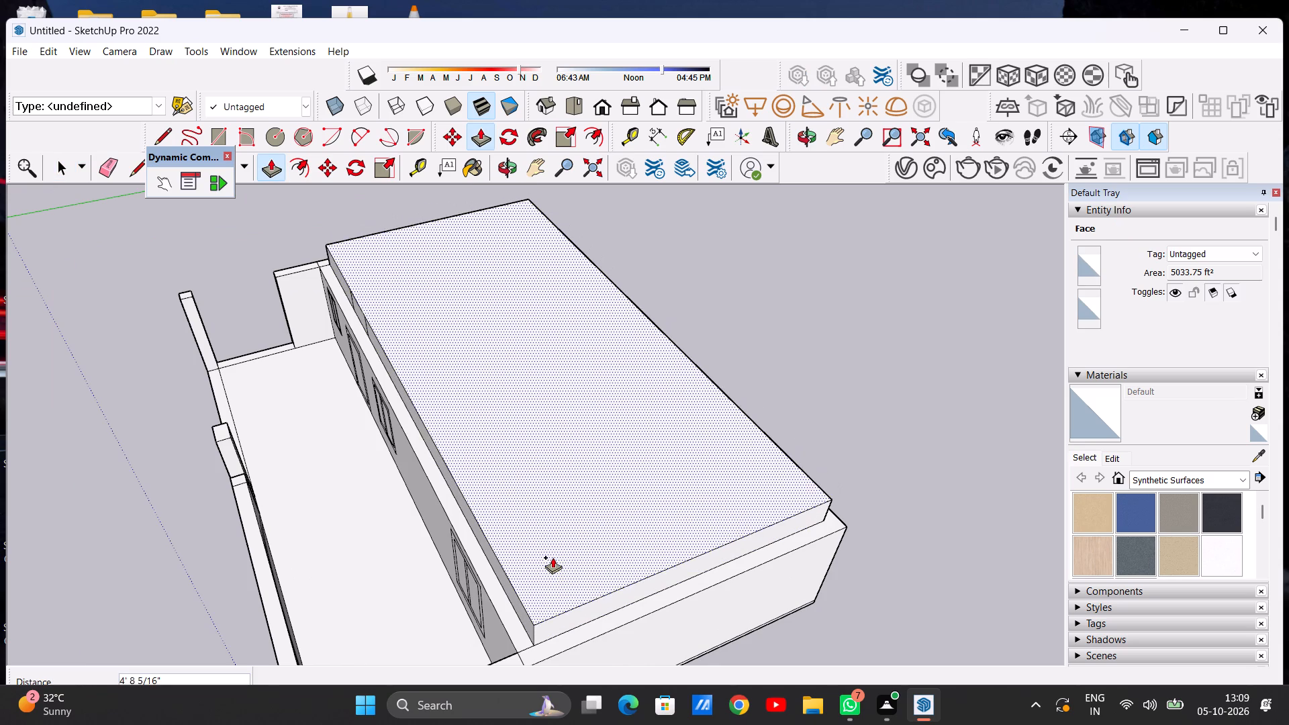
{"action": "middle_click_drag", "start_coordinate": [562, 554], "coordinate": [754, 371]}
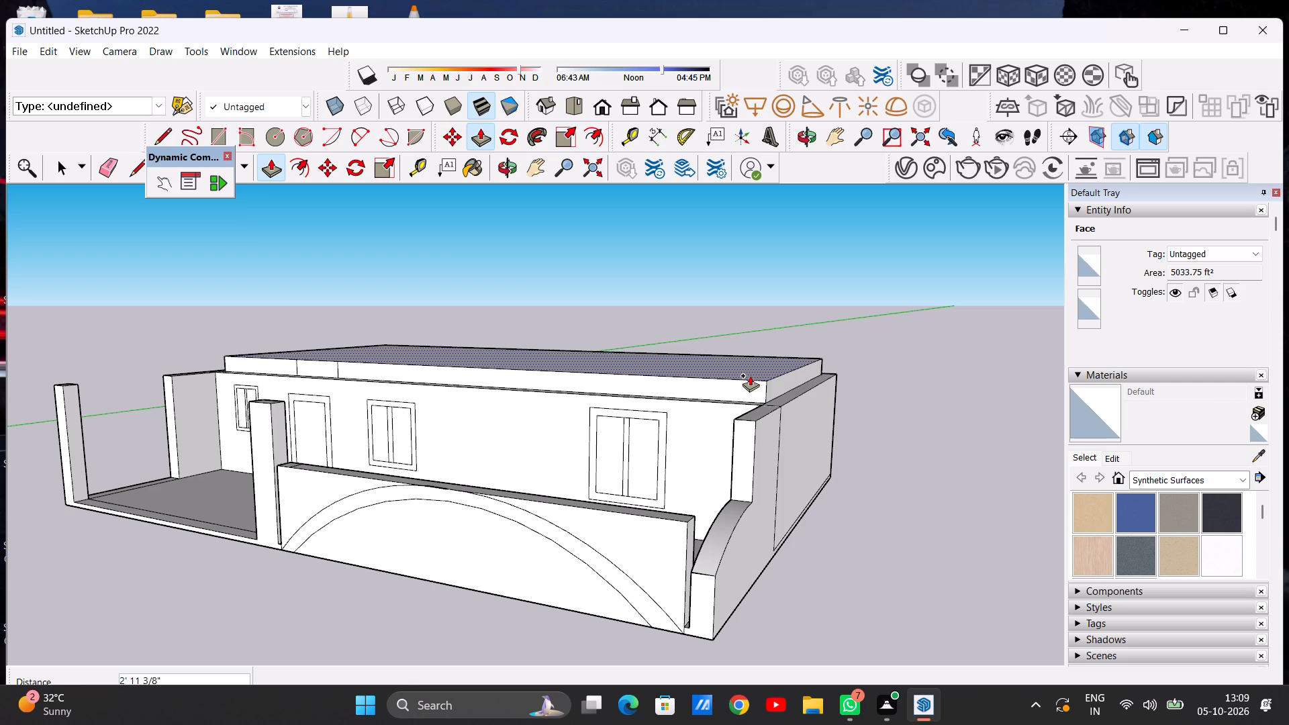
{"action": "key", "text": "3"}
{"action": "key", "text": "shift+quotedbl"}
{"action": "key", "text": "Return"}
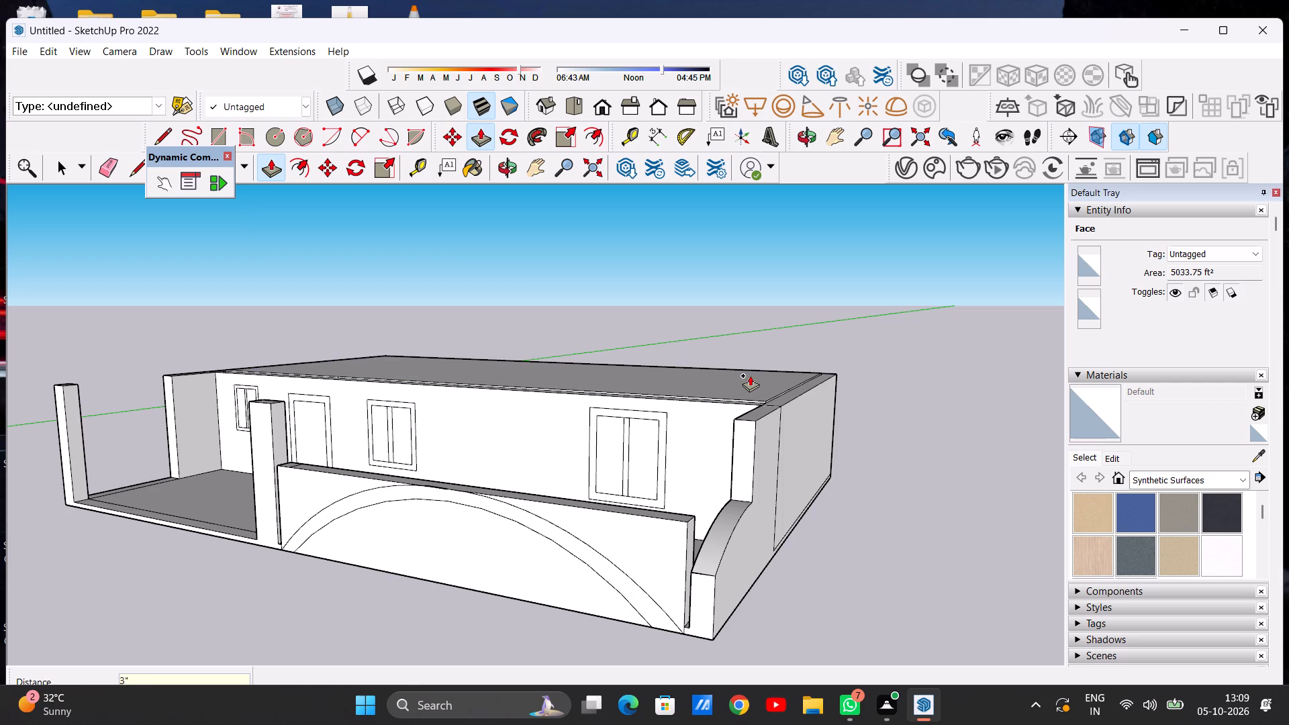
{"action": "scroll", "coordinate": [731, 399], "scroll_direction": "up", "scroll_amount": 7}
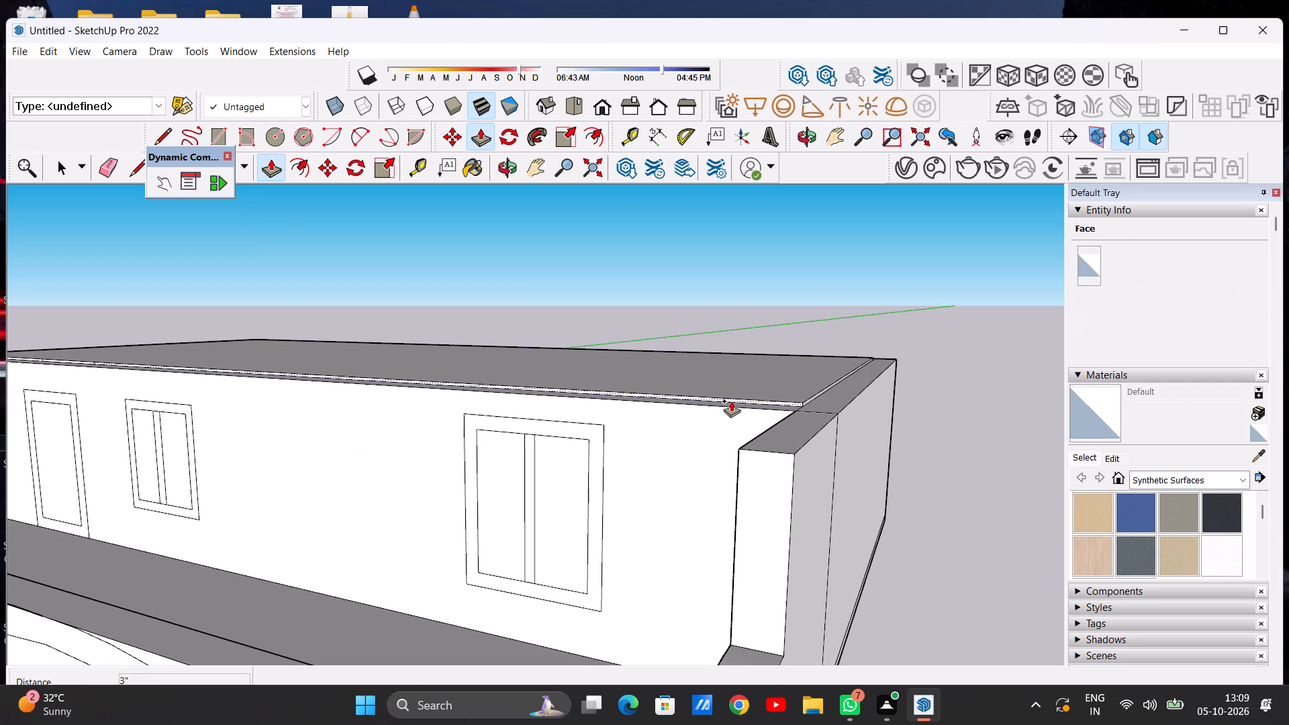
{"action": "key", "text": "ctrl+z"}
Push/Pull the rear room's roof face up 2' to form the roof slab.
{"action": "scroll", "coordinate": [790, 395], "scroll_direction": "down", "scroll_amount": 3}
{"action": "middle_click_drag", "start_coordinate": [712, 412], "coordinate": [698, 465]}
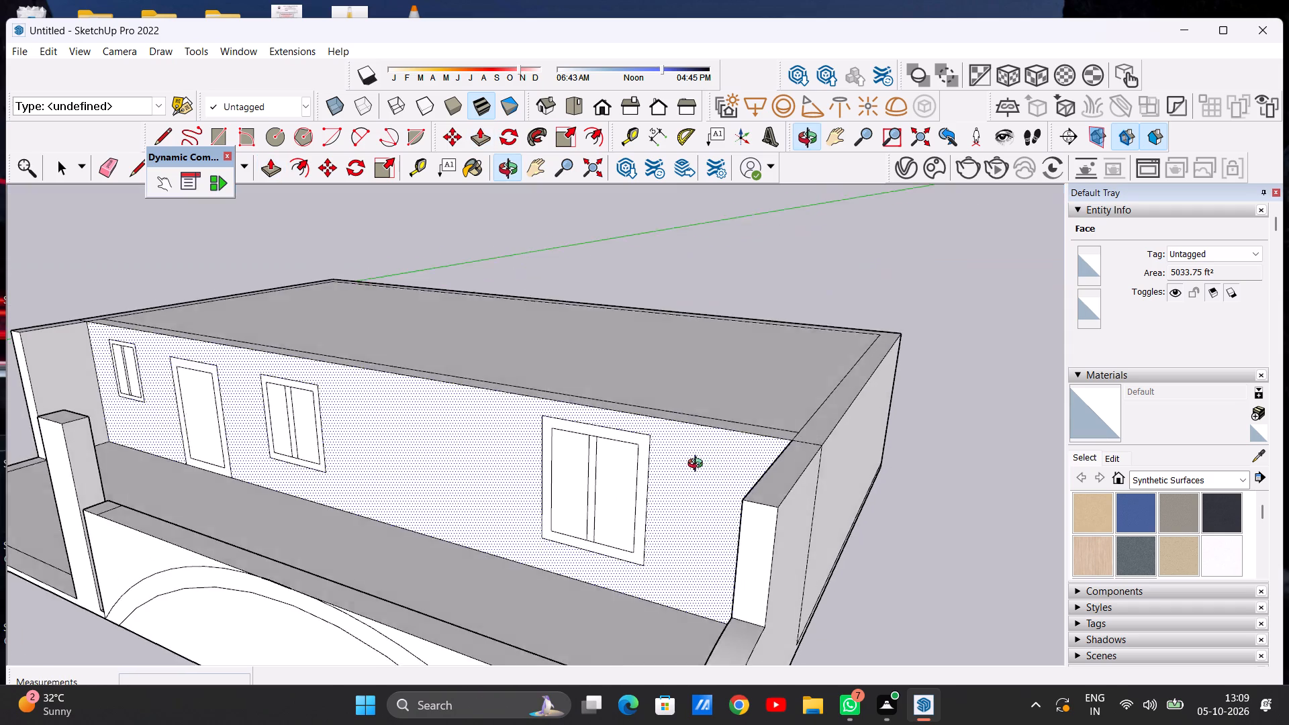
{"action": "middle_click_drag", "start_coordinate": [698, 465], "coordinate": [683, 550]}
{"action": "scroll", "coordinate": [759, 420], "scroll_direction": "up", "scroll_amount": 4}
{"action": "left_click", "coordinate": [750, 432]}
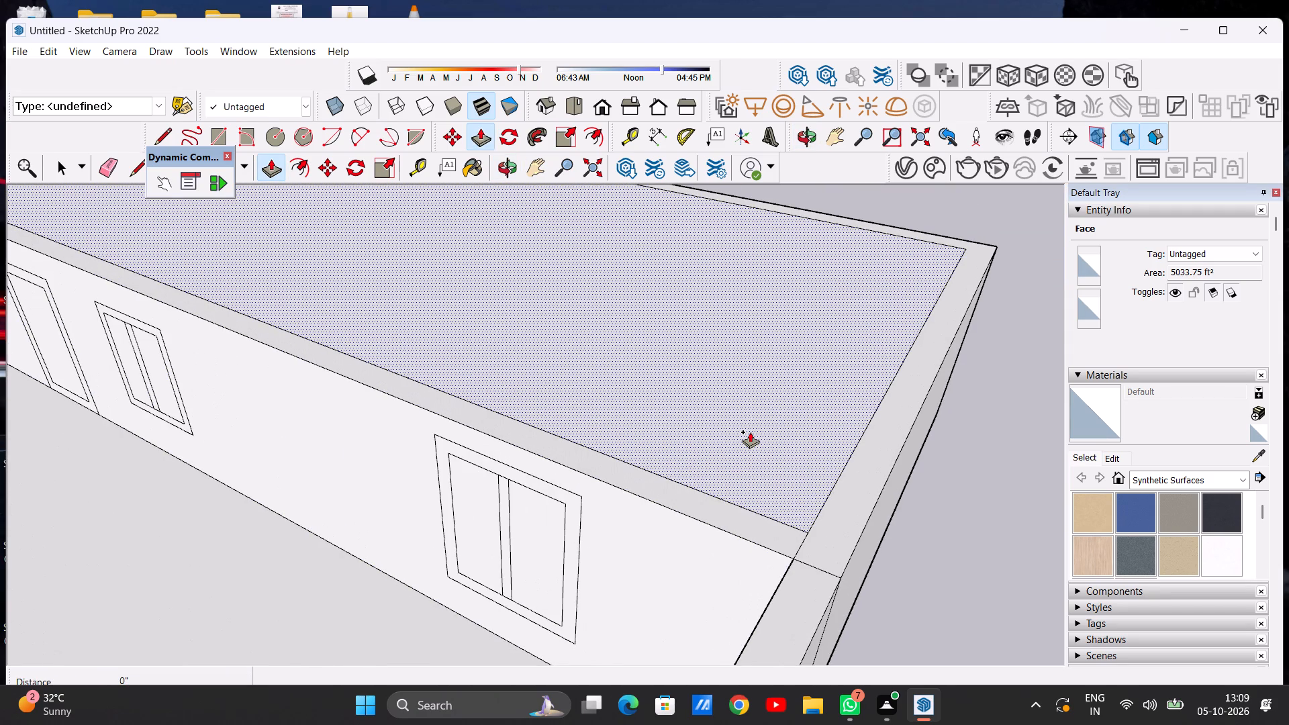
{"action": "scroll", "coordinate": [759, 383], "scroll_direction": "down", "scroll_amount": 6}
{"action": "middle_click_drag", "start_coordinate": [767, 362], "coordinate": [777, 332]}
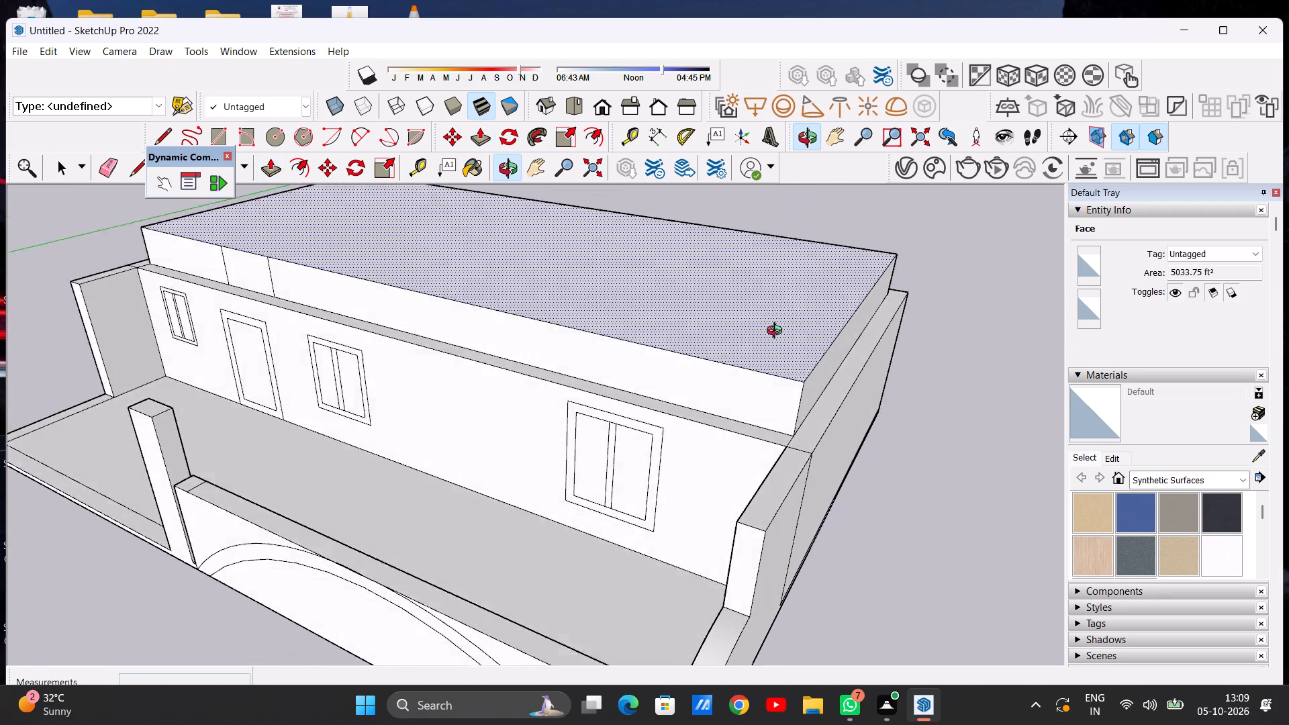
{"action": "middle_click_drag", "start_coordinate": [777, 332], "coordinate": [817, 250]}
{"action": "middle_click_drag", "start_coordinate": [722, 302], "coordinate": [724, 339]}
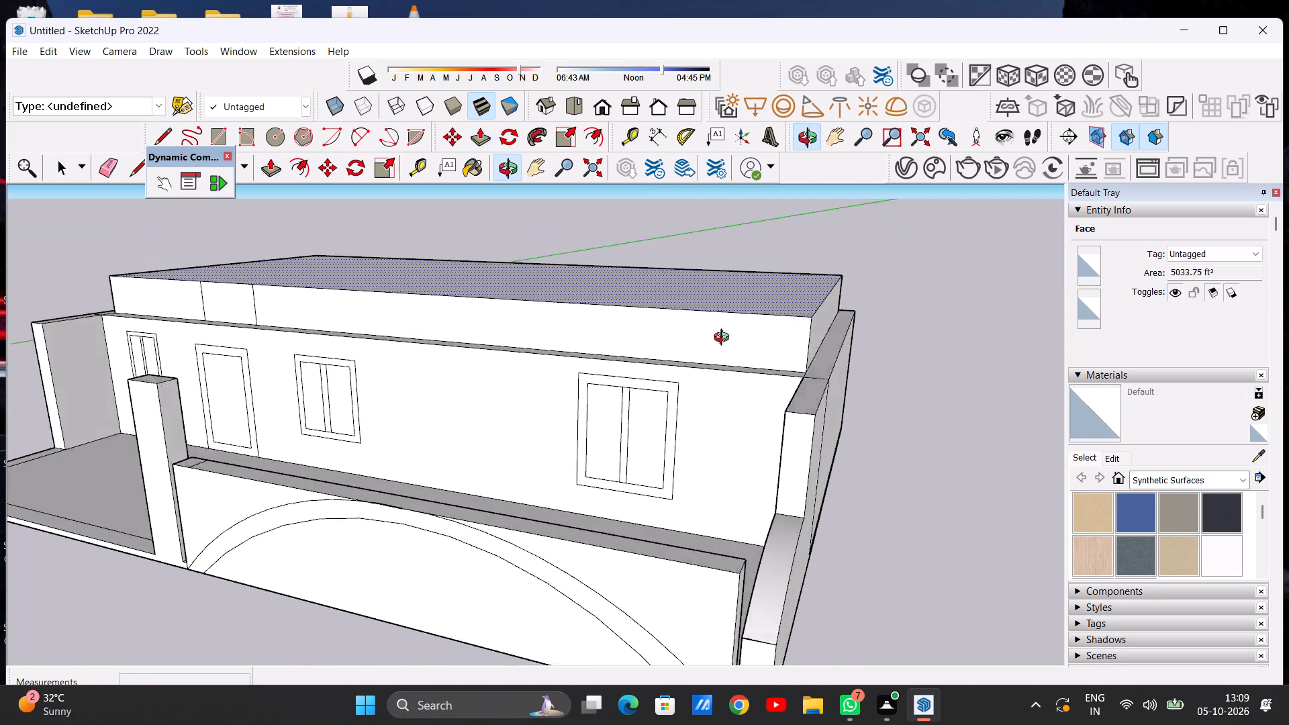
{"action": "middle_click_drag", "start_coordinate": [724, 339], "coordinate": [744, 426]}
{"action": "middle_click_drag", "start_coordinate": [760, 358], "coordinate": [769, 298]}
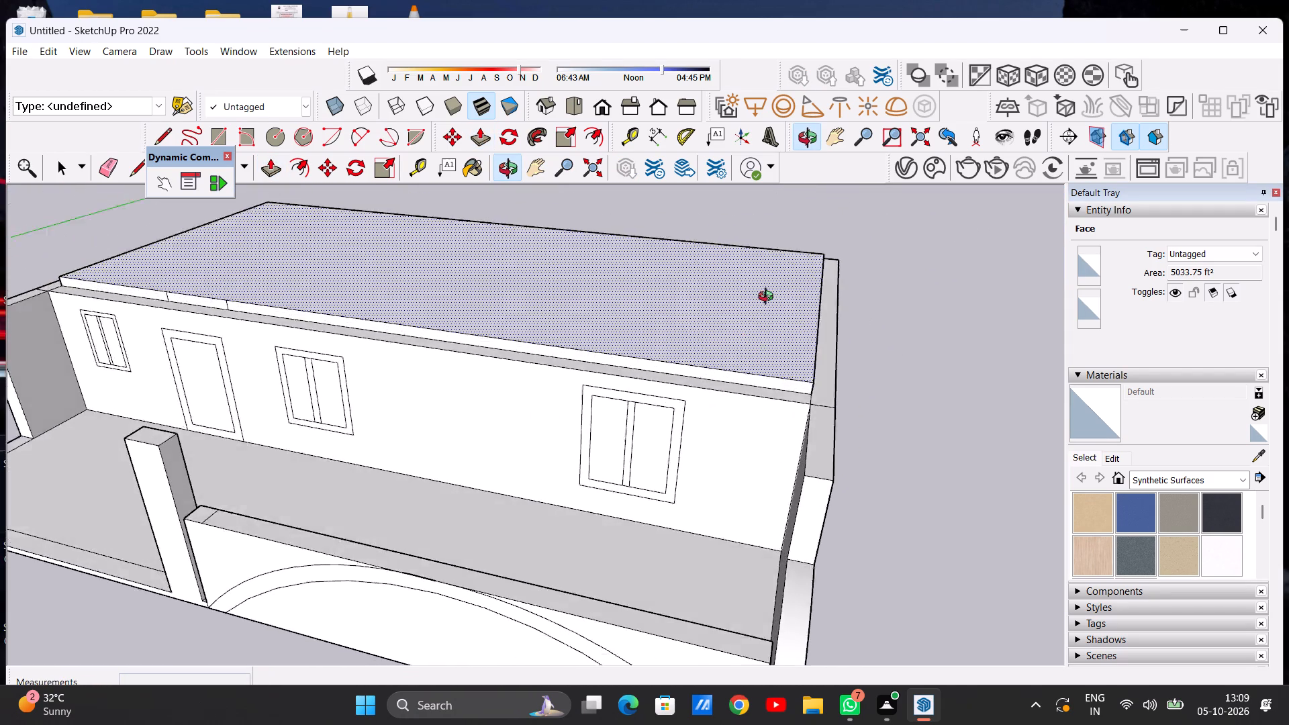
{"action": "middle_click_drag", "start_coordinate": [769, 298], "coordinate": [775, 257]}
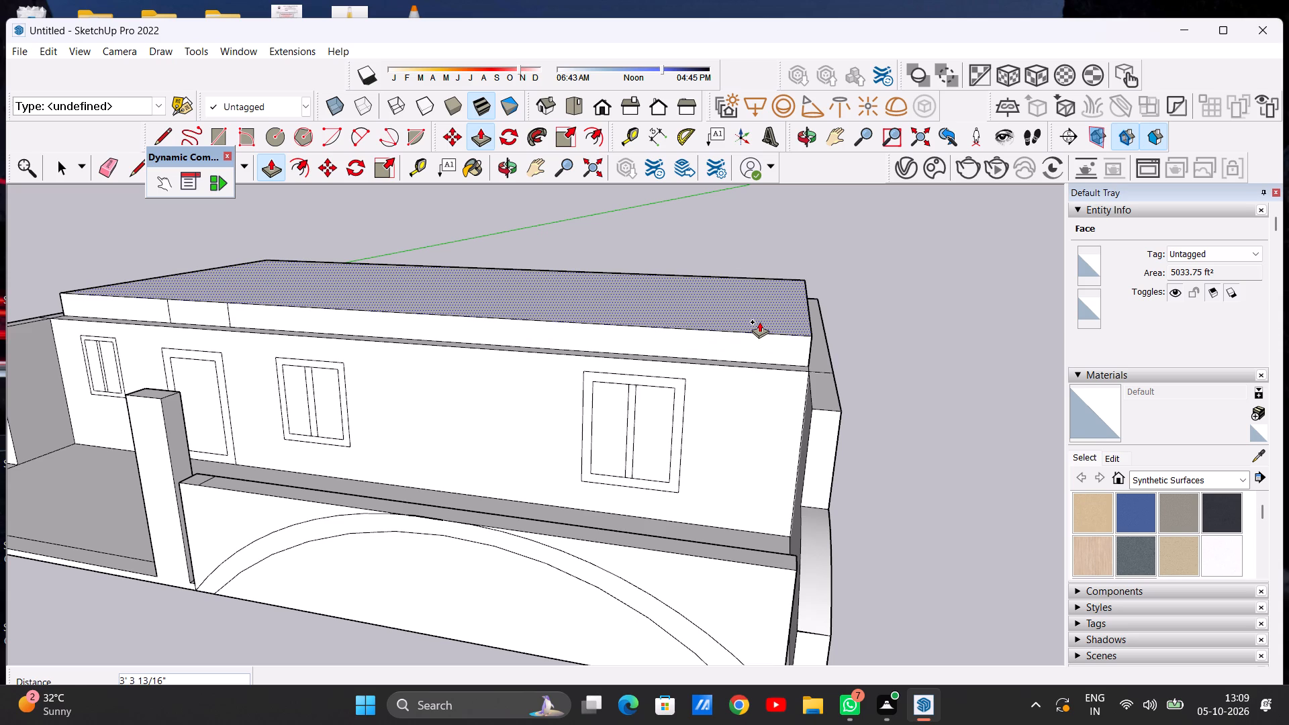
{"action": "middle_click_drag", "start_coordinate": [758, 322], "coordinate": [777, 285]}
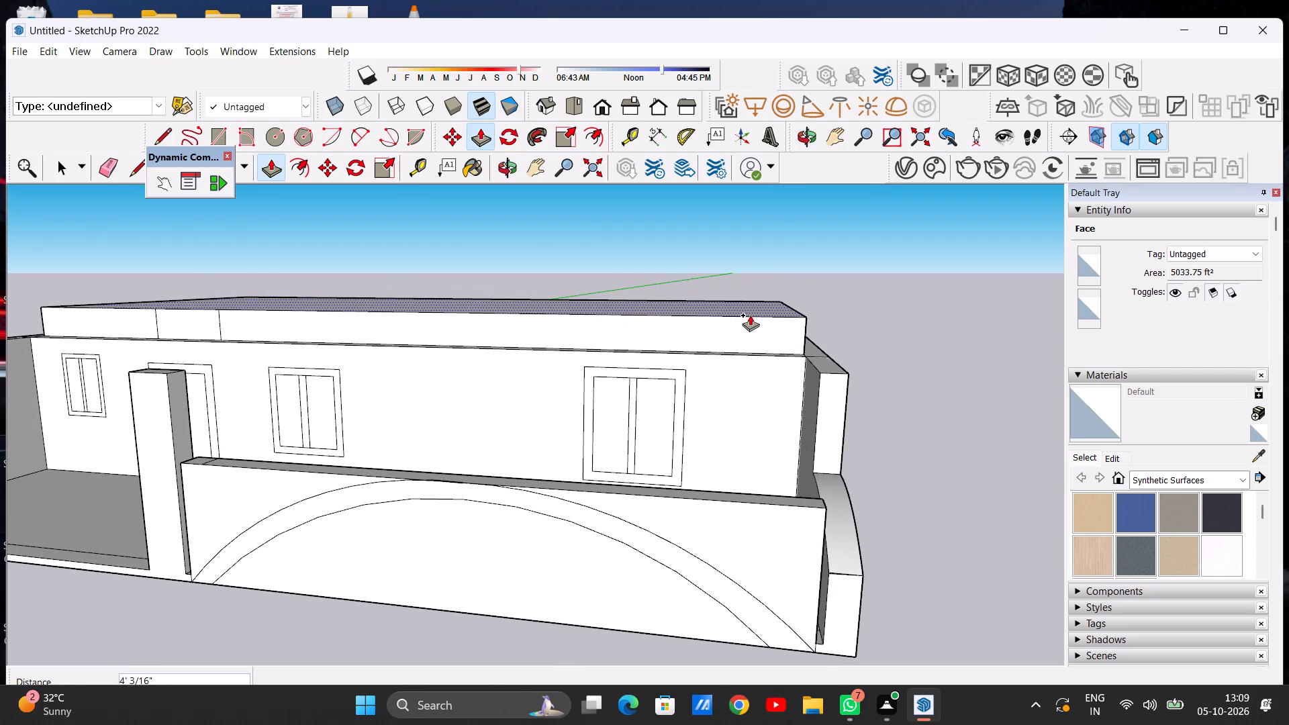
{"action": "type", "text": "2'"}
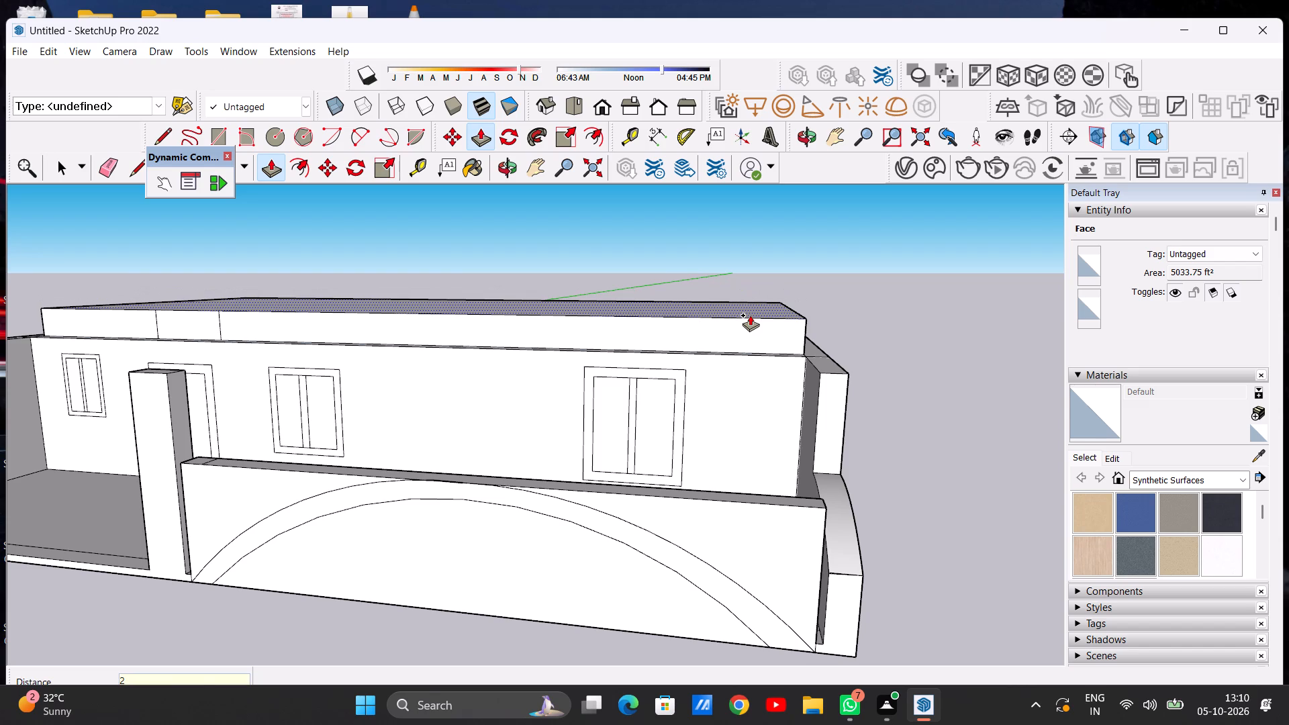
{"action": "key", "text": "Return"}
{"action": "key", "text": "space"}
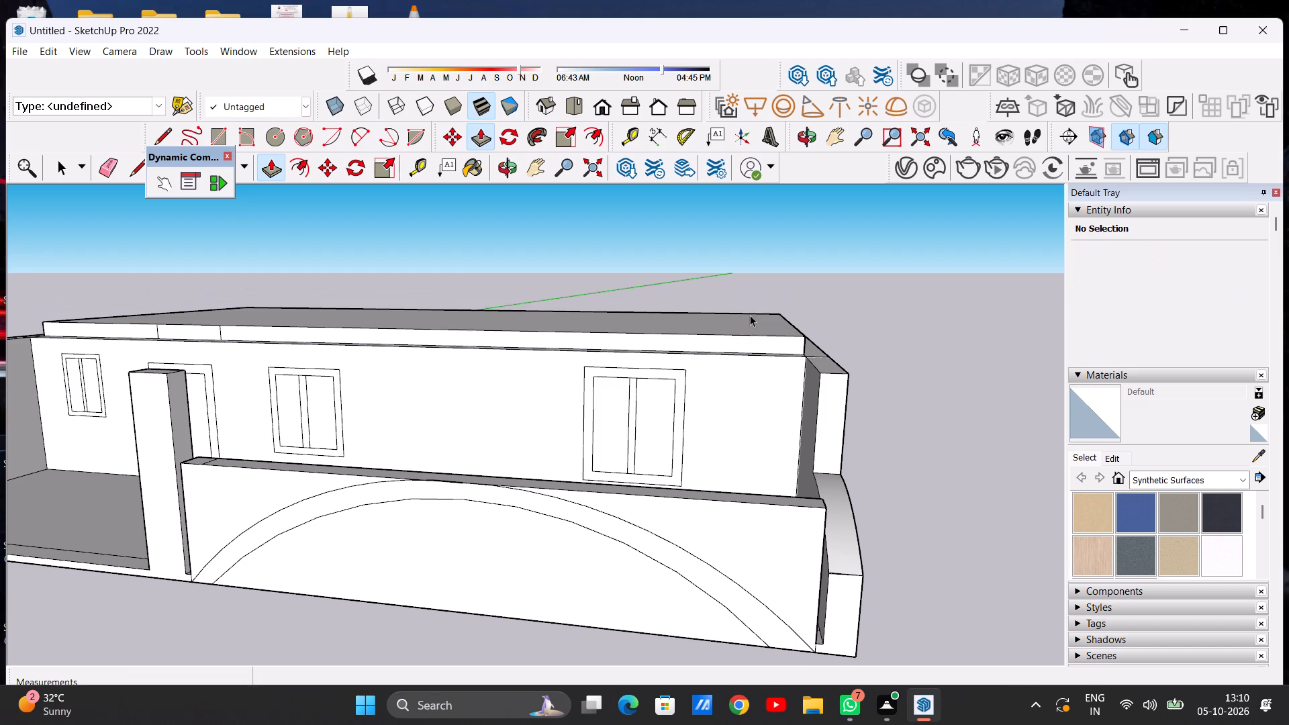
Erase the two short vertical lines on the roof slab's front edge above the door.
{"action": "middle_click_drag", "start_coordinate": [651, 346], "coordinate": [577, 473]}
{"action": "scroll", "coordinate": [602, 388], "scroll_direction": "up", "scroll_amount": 6}
{"action": "scroll", "coordinate": [736, 365], "scroll_direction": "down", "scroll_amount": 12}
{"action": "middle_click_drag", "start_coordinate": [625, 391], "coordinate": [696, 305]}
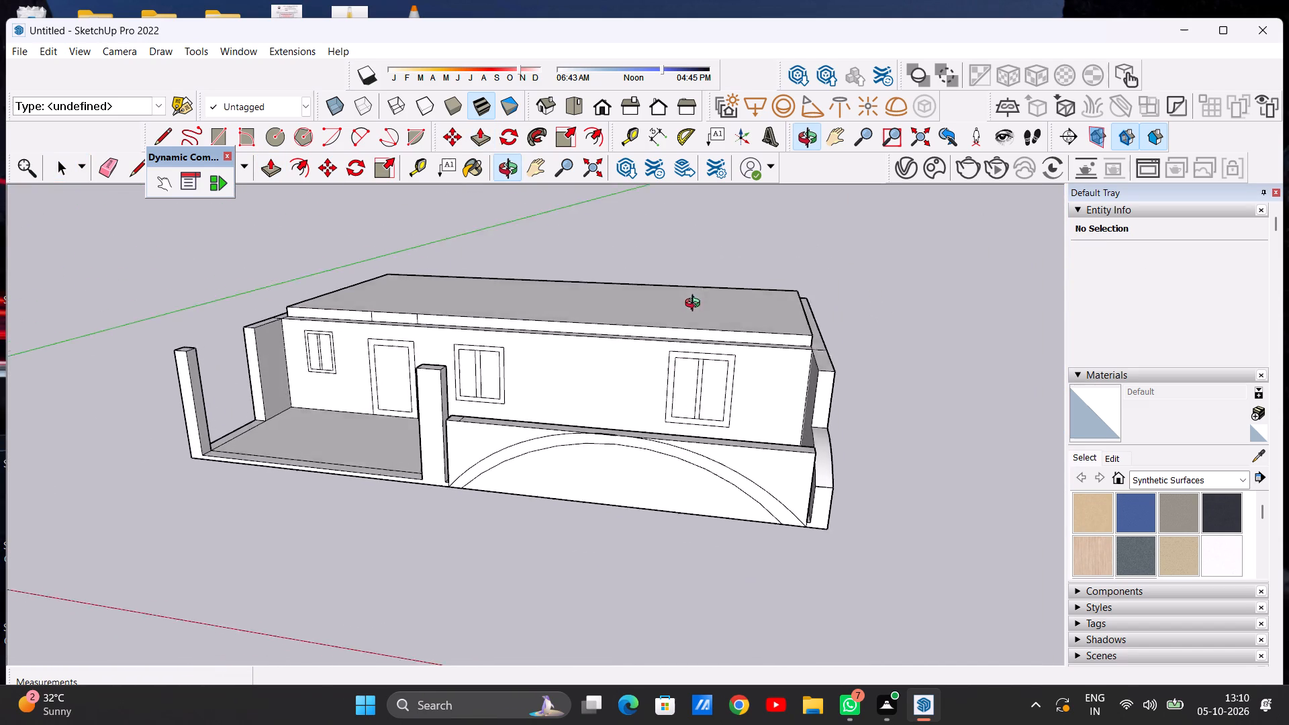
{"action": "middle_click_drag", "start_coordinate": [696, 305], "coordinate": [696, 301]}
{"action": "scroll", "coordinate": [751, 334], "scroll_direction": "up", "scroll_amount": 2}
{"action": "scroll", "coordinate": [307, 297], "scroll_direction": "up", "scroll_amount": 9}
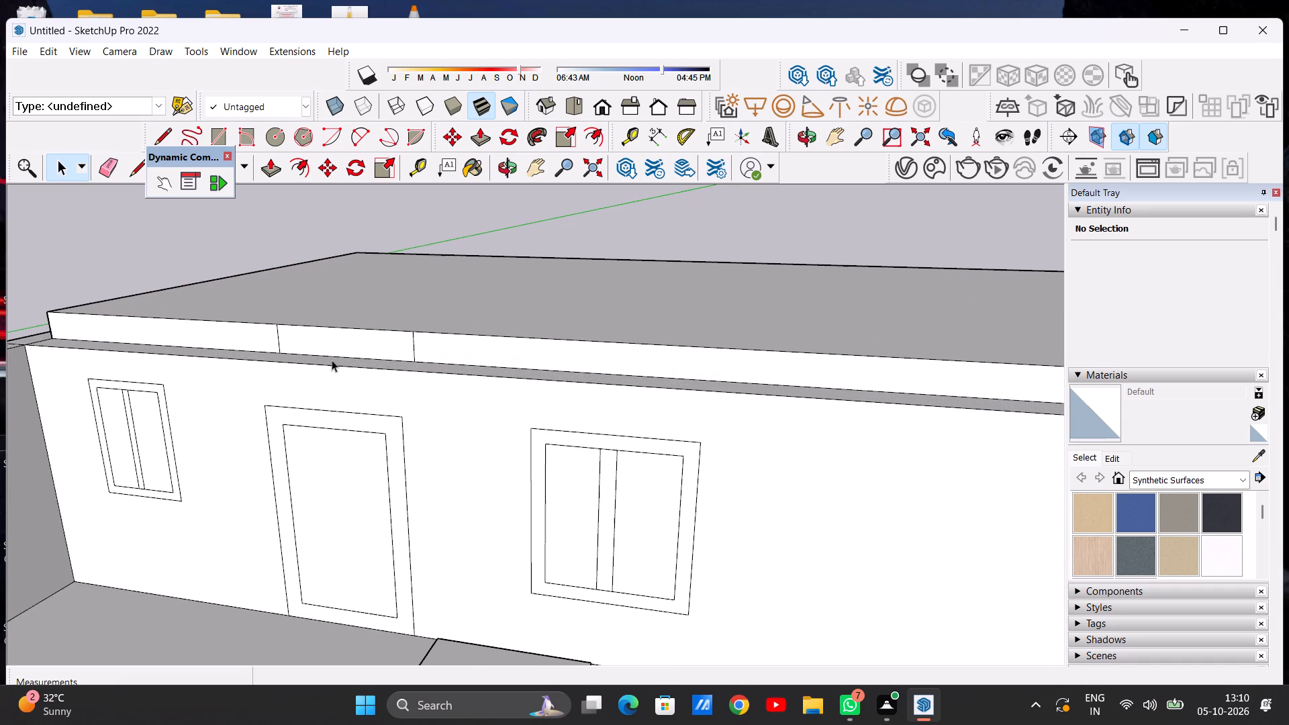
{"action": "key", "text": "e"}
{"action": "scroll", "coordinate": [311, 324], "scroll_direction": "up", "scroll_amount": 6}
{"action": "left_click_drag", "start_coordinate": [233, 340], "coordinate": [270, 346]}
{"action": "left_click_drag", "start_coordinate": [505, 359], "coordinate": [544, 362]}
{"action": "key", "text": "space"}
{"action": "scroll", "coordinate": [516, 373], "scroll_direction": "down", "scroll_amount": 4}
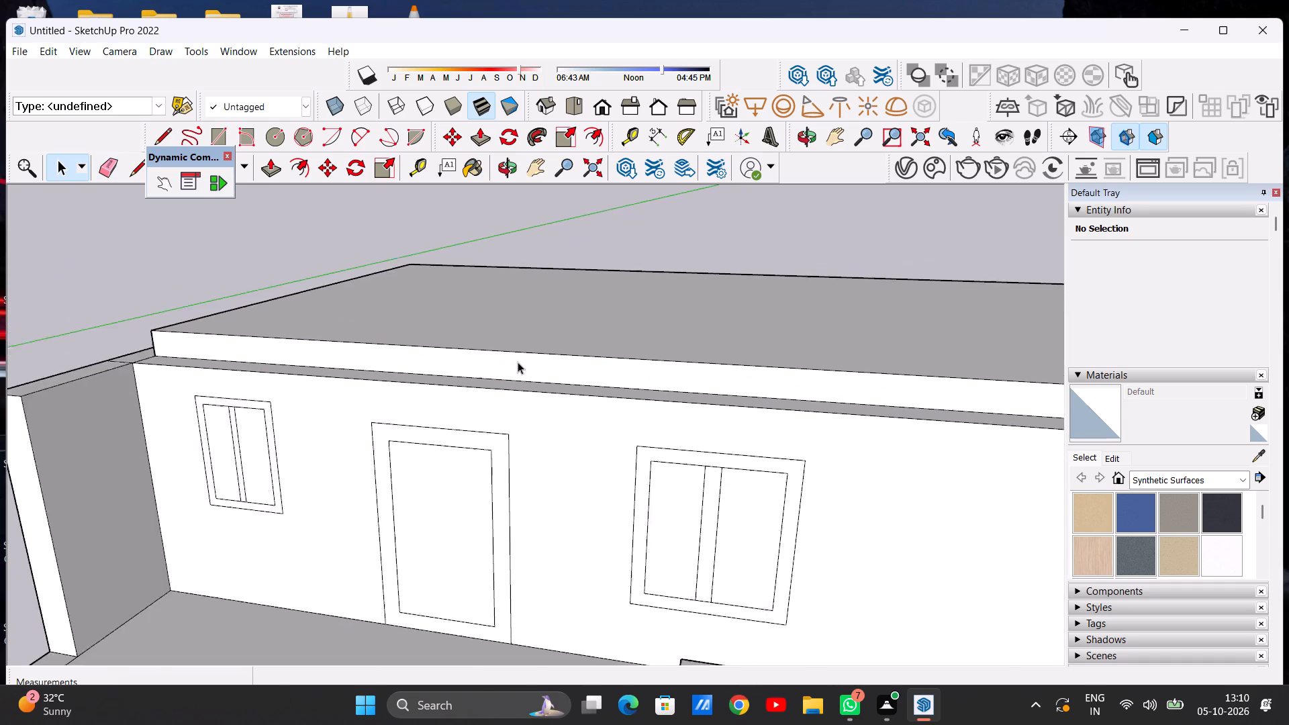
Examine the roof slab, the open front area and the side wall from above and from the front corner.
{"action": "scroll", "coordinate": [518, 362], "scroll_direction": "down", "scroll_amount": 18}
{"action": "middle_click_drag", "start_coordinate": [527, 354], "coordinate": [475, 461]}
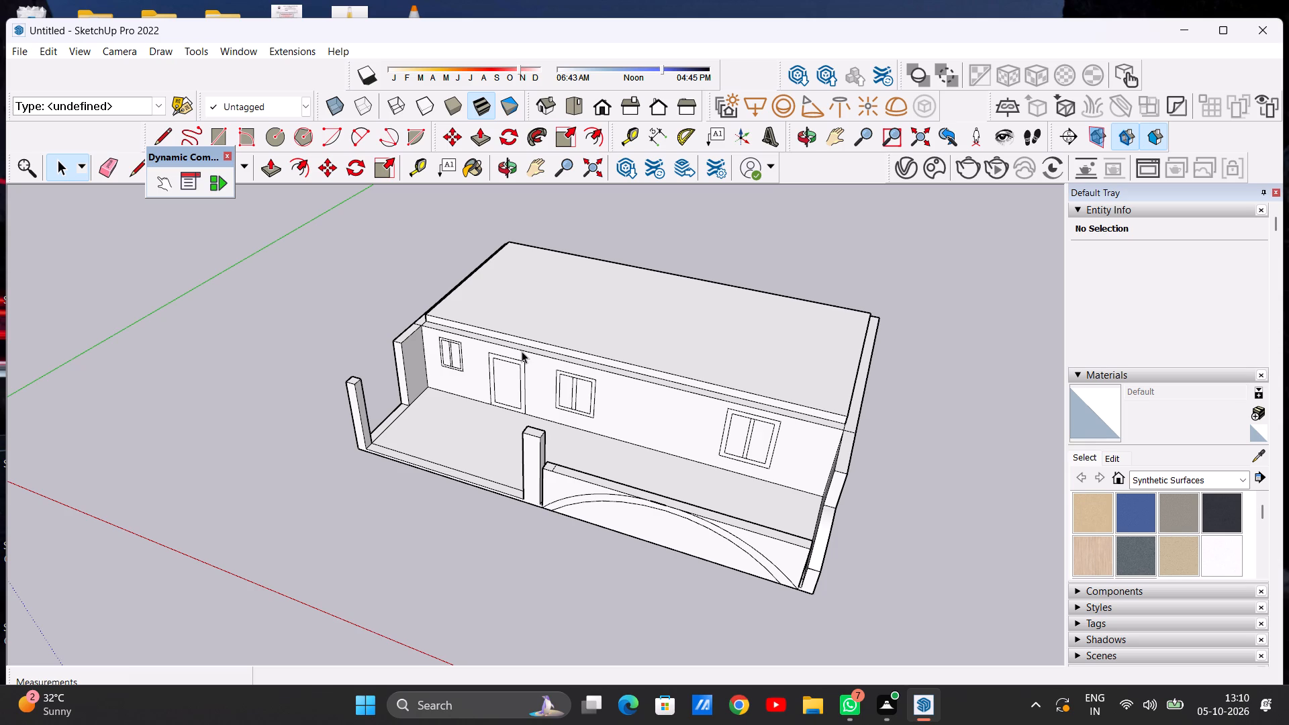
{"action": "scroll", "coordinate": [534, 359], "scroll_direction": "up", "scroll_amount": 6}
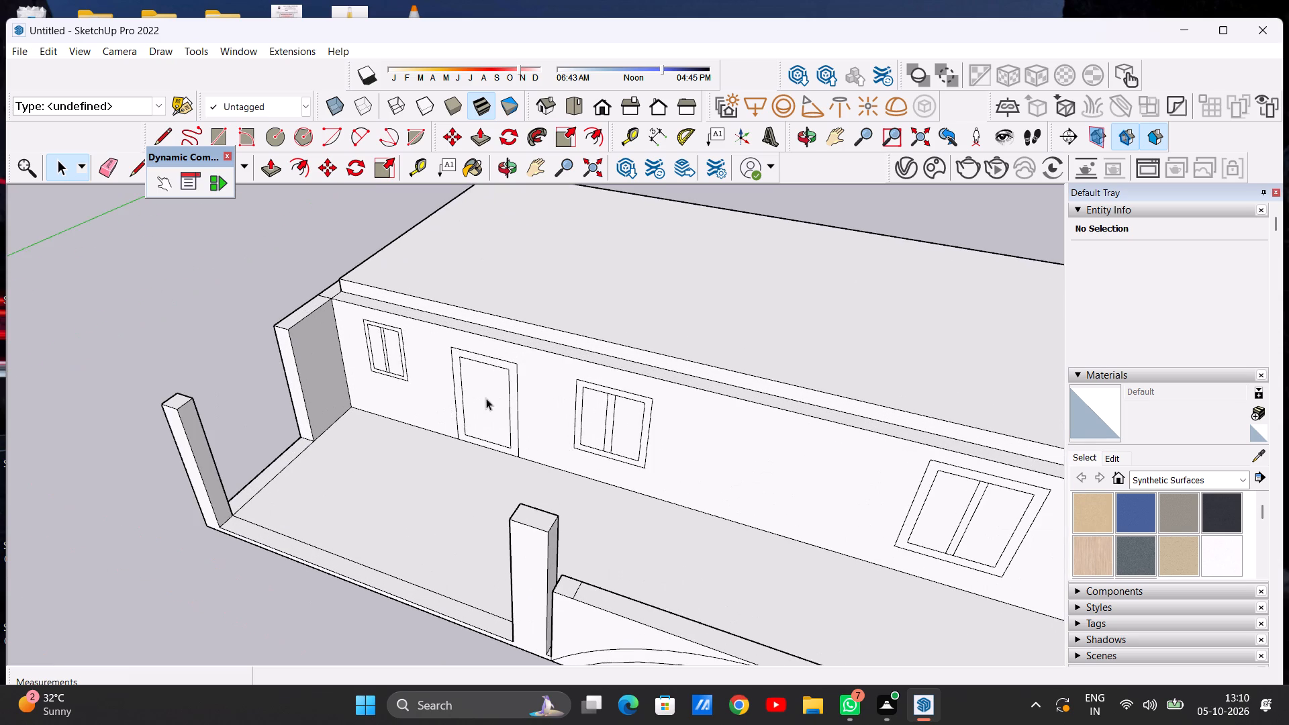
{"action": "middle_click_drag", "start_coordinate": [481, 363], "coordinate": [463, 475]}
{"action": "scroll", "coordinate": [463, 422], "scroll_direction": "down", "scroll_amount": 11}
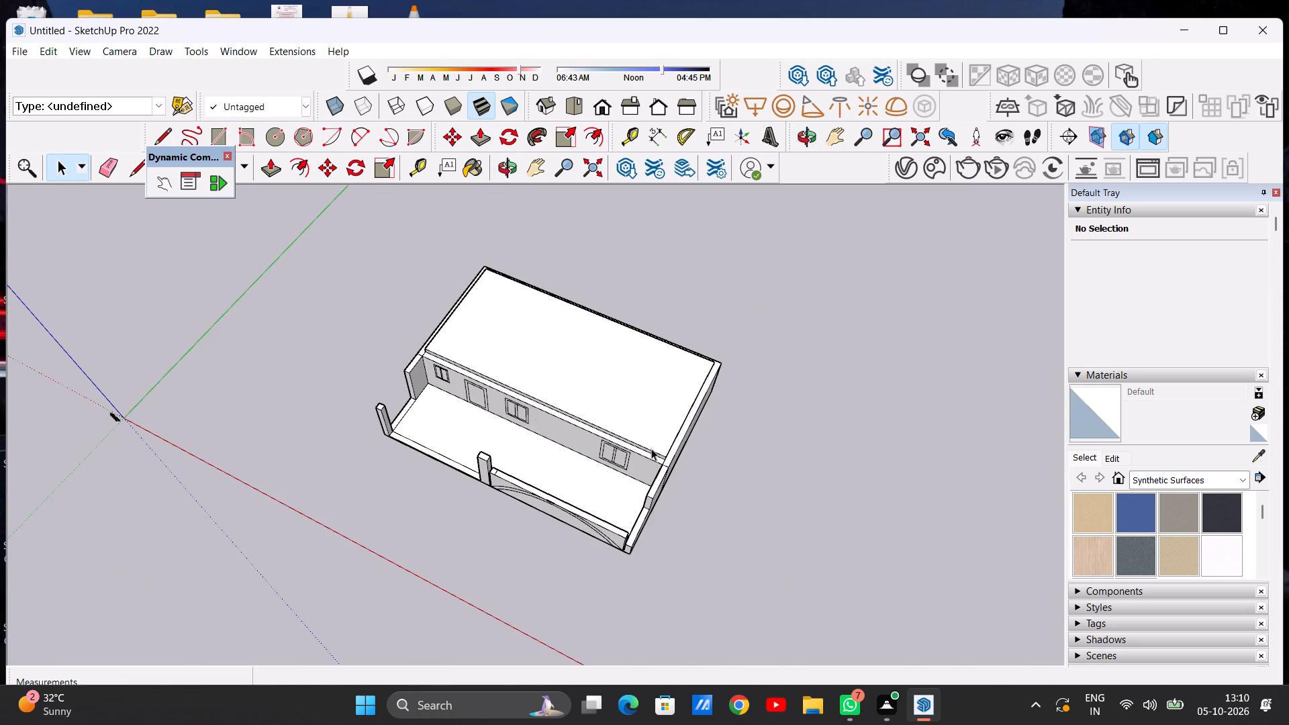
{"action": "scroll", "coordinate": [673, 467], "scroll_direction": "up", "scroll_amount": 3}
{"action": "middle_click_drag", "start_coordinate": [624, 401], "coordinate": [571, 409]}
{"action": "scroll", "coordinate": [583, 385], "scroll_direction": "down", "scroll_amount": 6}
{"action": "middle_click_drag", "start_coordinate": [591, 429], "coordinate": [582, 294]}
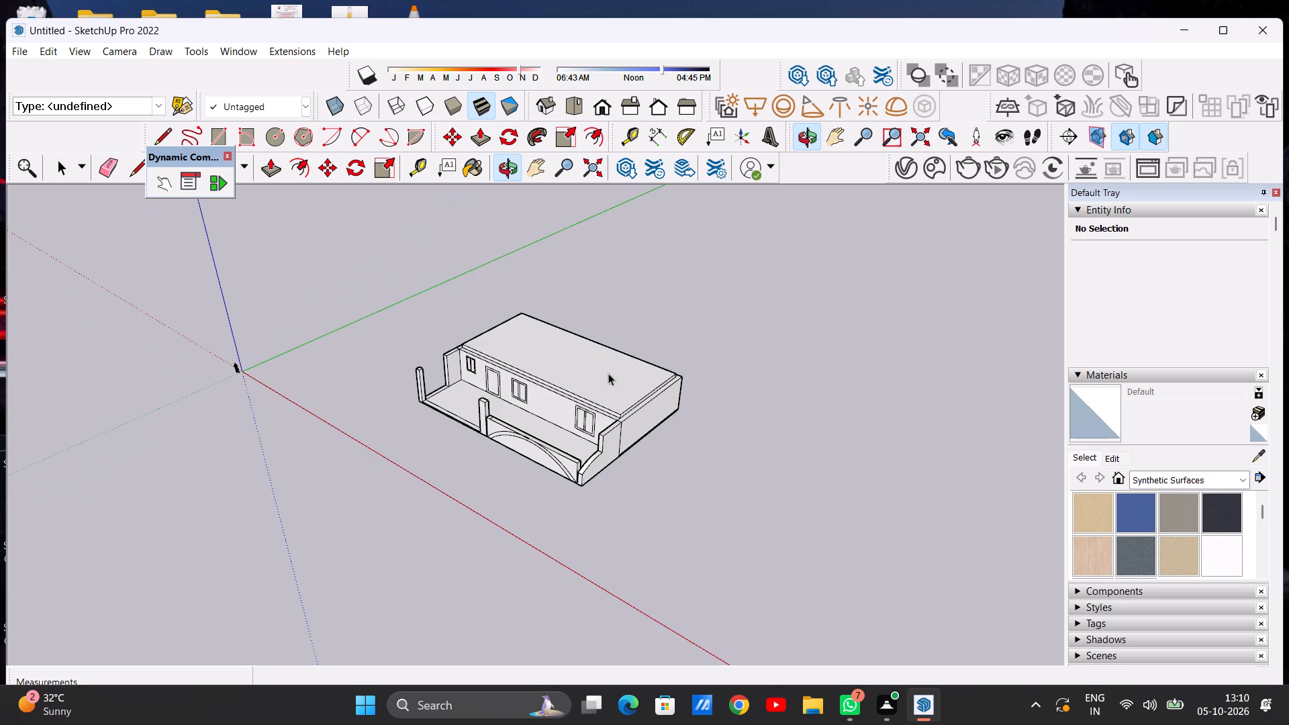
{"action": "scroll", "coordinate": [620, 403], "scroll_direction": "up", "scroll_amount": 6}
{"action": "middle_click_drag", "start_coordinate": [609, 426], "coordinate": [600, 501]}
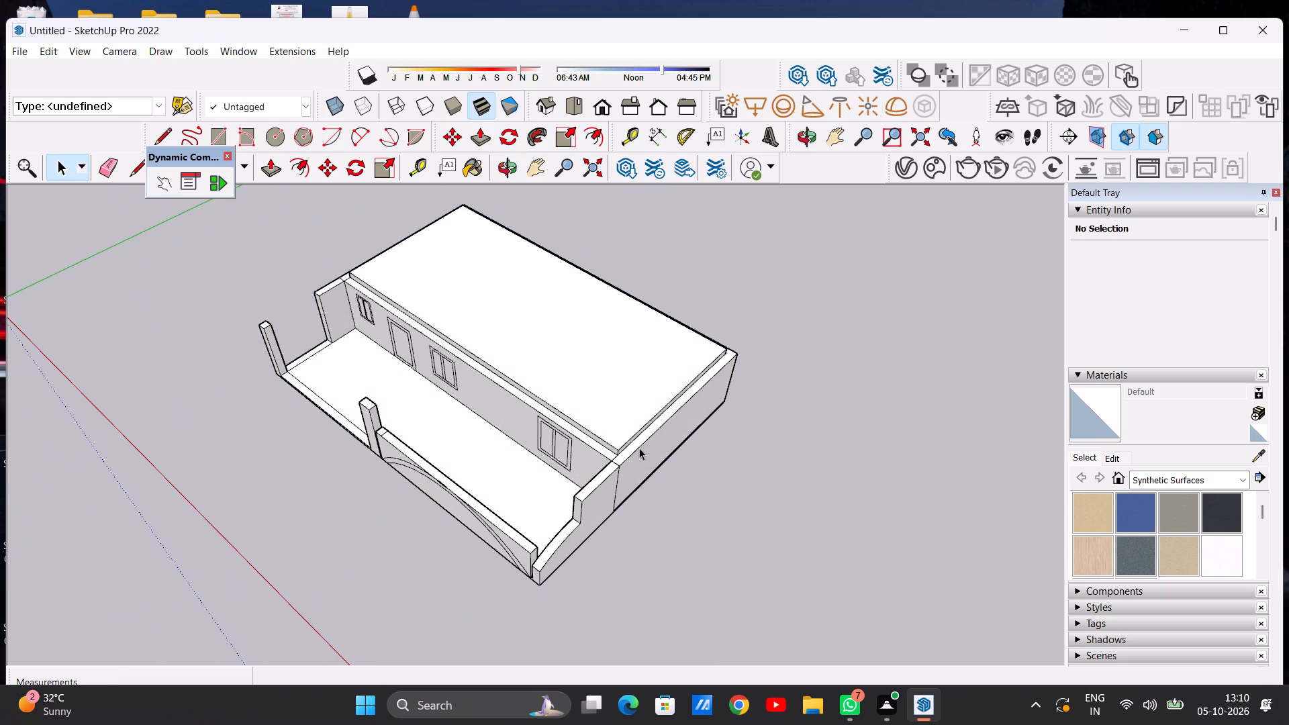
{"action": "scroll", "coordinate": [600, 442], "scroll_direction": "up", "scroll_amount": 5}
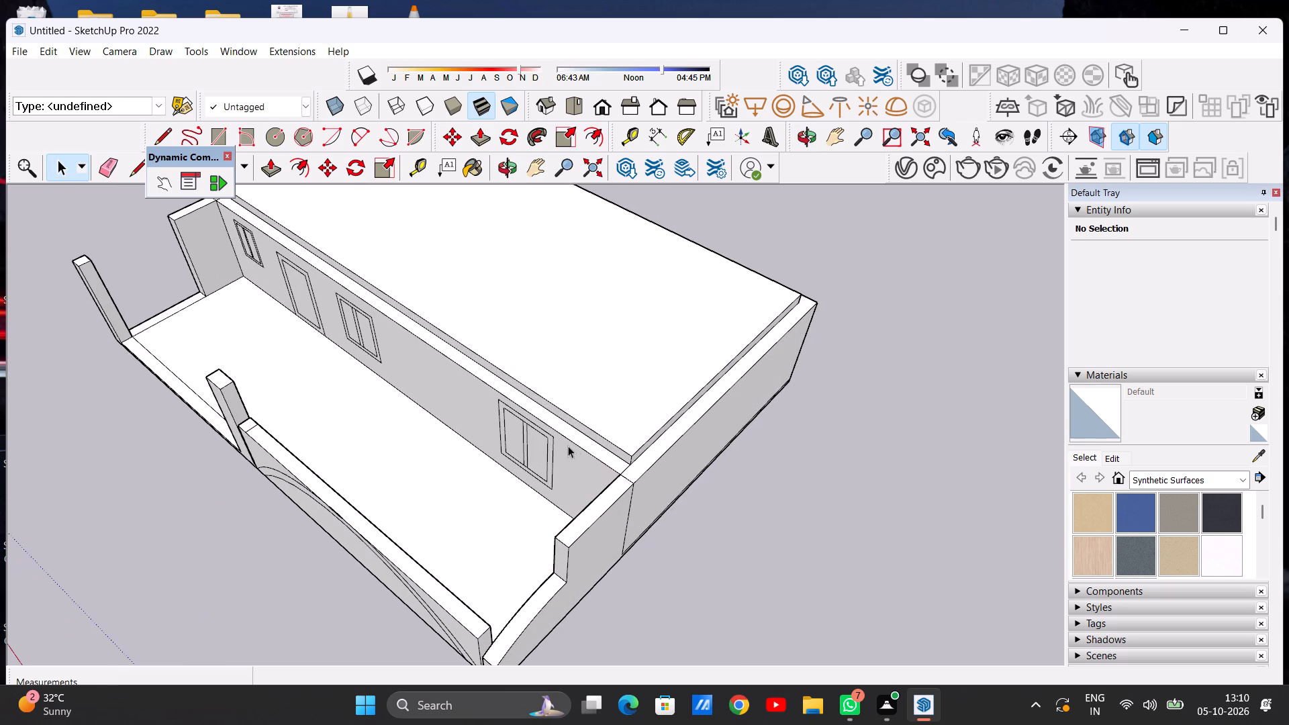
{"action": "middle_click_drag", "start_coordinate": [568, 446], "coordinate": [623, 331]}
{"action": "scroll", "coordinate": [601, 384], "scroll_direction": "up", "scroll_amount": 2}
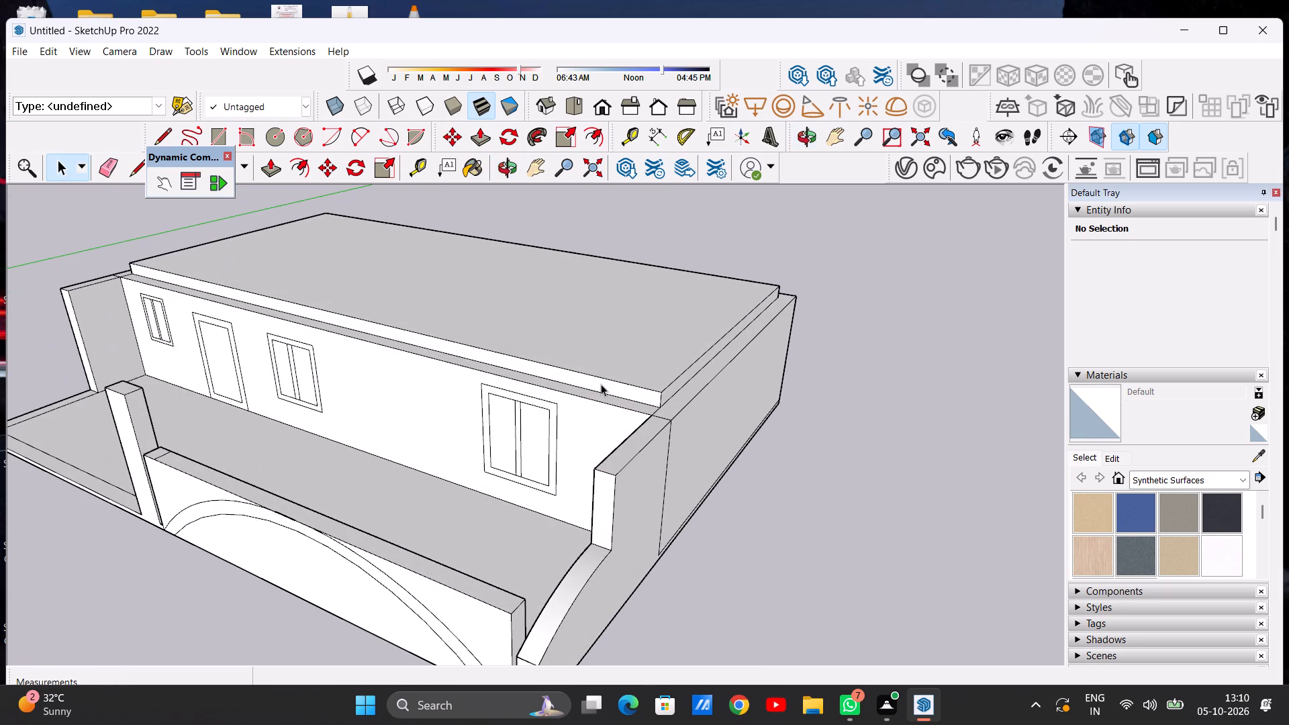
{"action": "scroll", "coordinate": [602, 384], "scroll_direction": "up", "scroll_amount": 2}
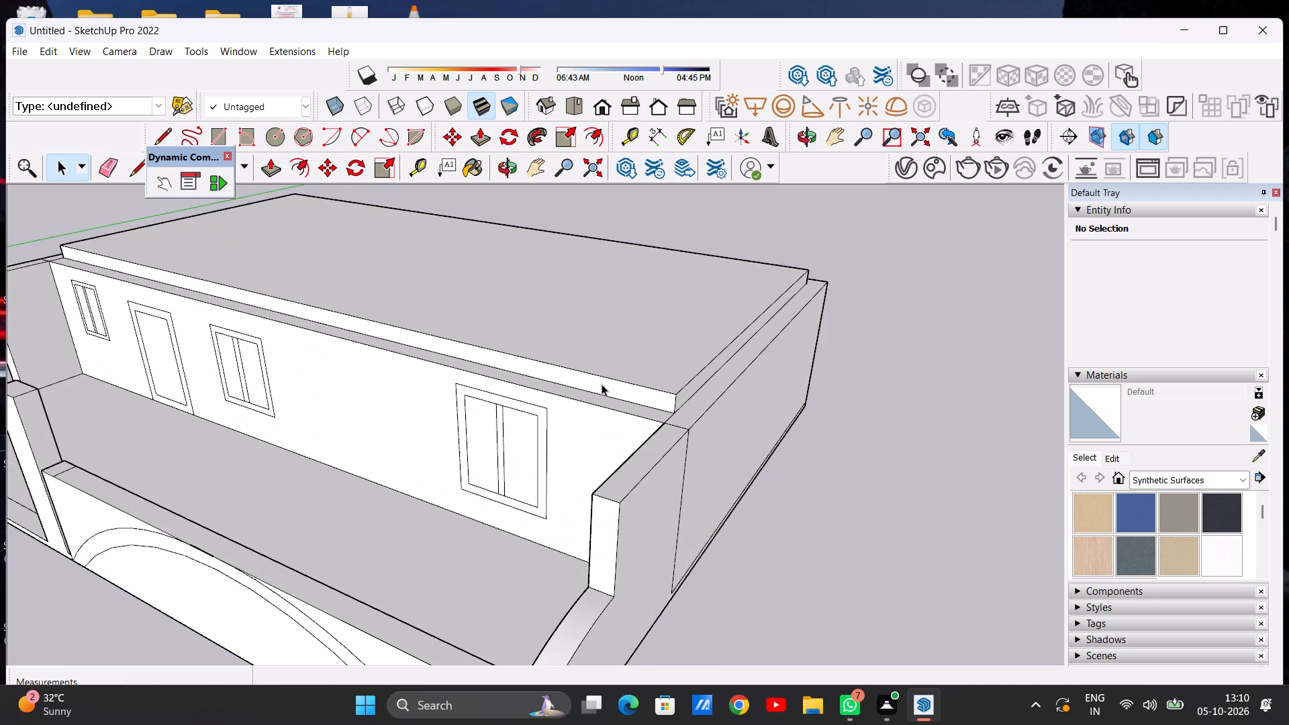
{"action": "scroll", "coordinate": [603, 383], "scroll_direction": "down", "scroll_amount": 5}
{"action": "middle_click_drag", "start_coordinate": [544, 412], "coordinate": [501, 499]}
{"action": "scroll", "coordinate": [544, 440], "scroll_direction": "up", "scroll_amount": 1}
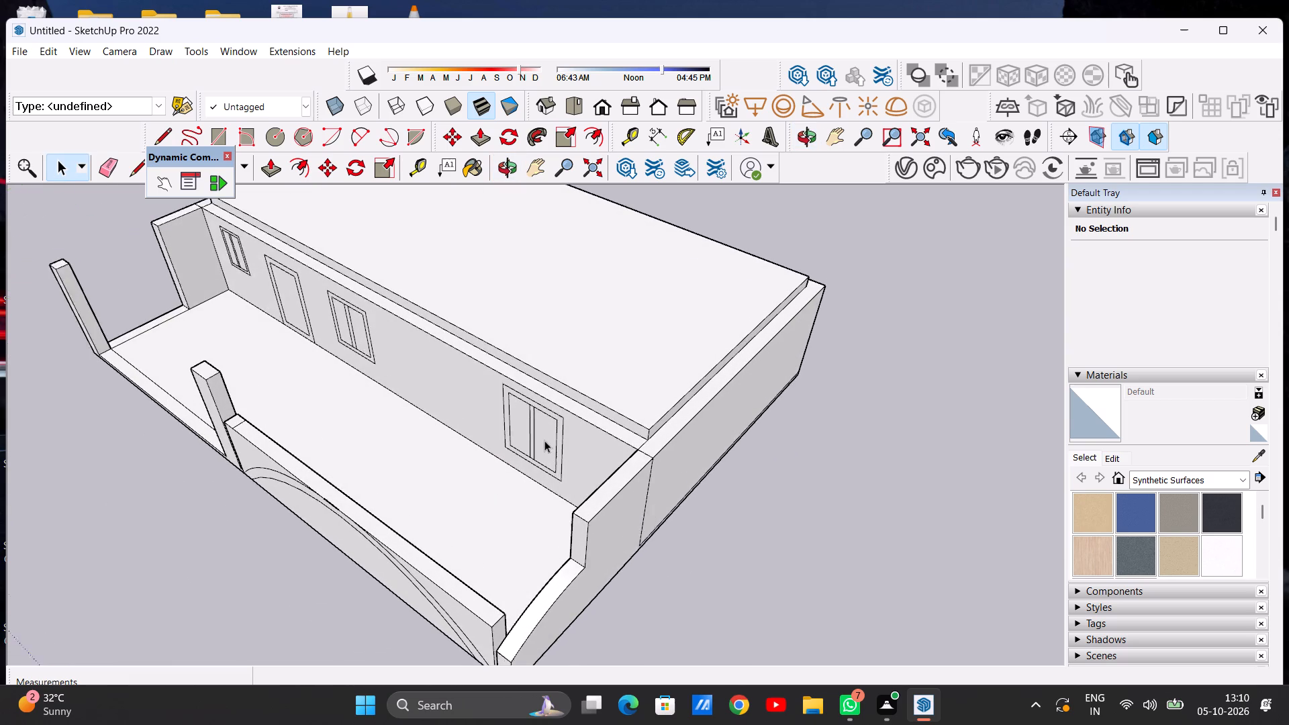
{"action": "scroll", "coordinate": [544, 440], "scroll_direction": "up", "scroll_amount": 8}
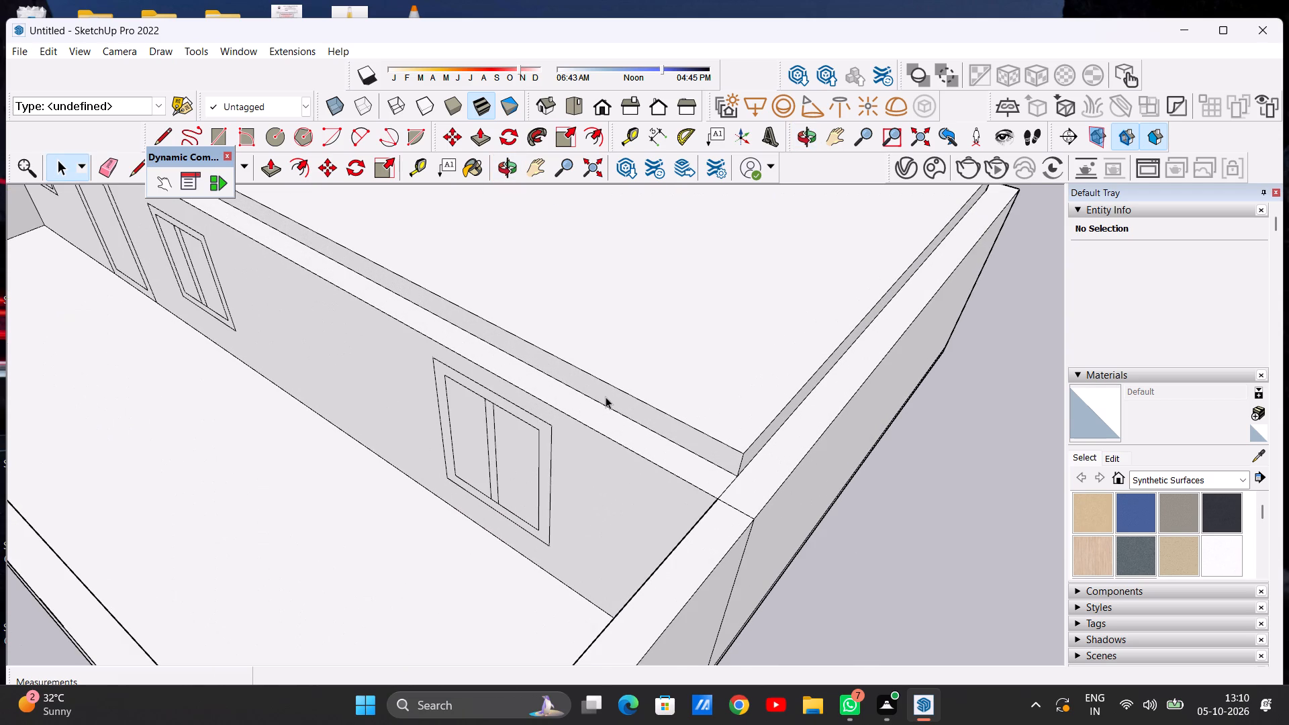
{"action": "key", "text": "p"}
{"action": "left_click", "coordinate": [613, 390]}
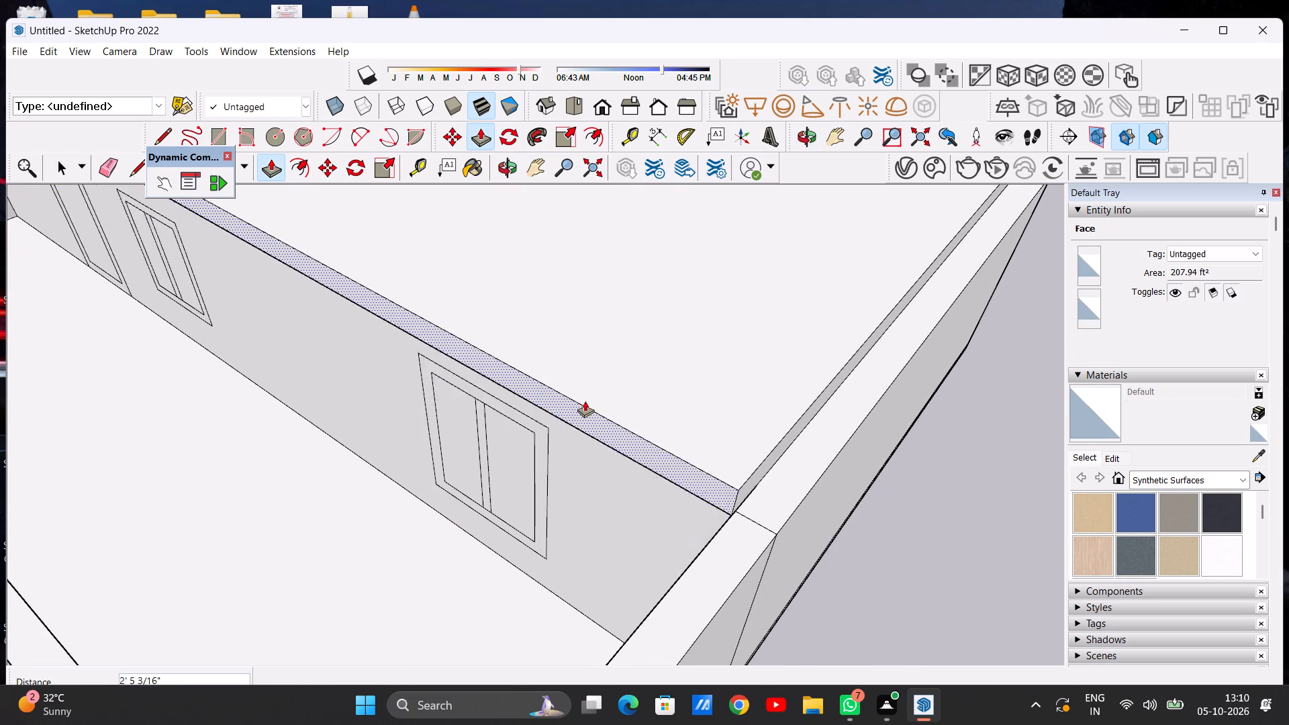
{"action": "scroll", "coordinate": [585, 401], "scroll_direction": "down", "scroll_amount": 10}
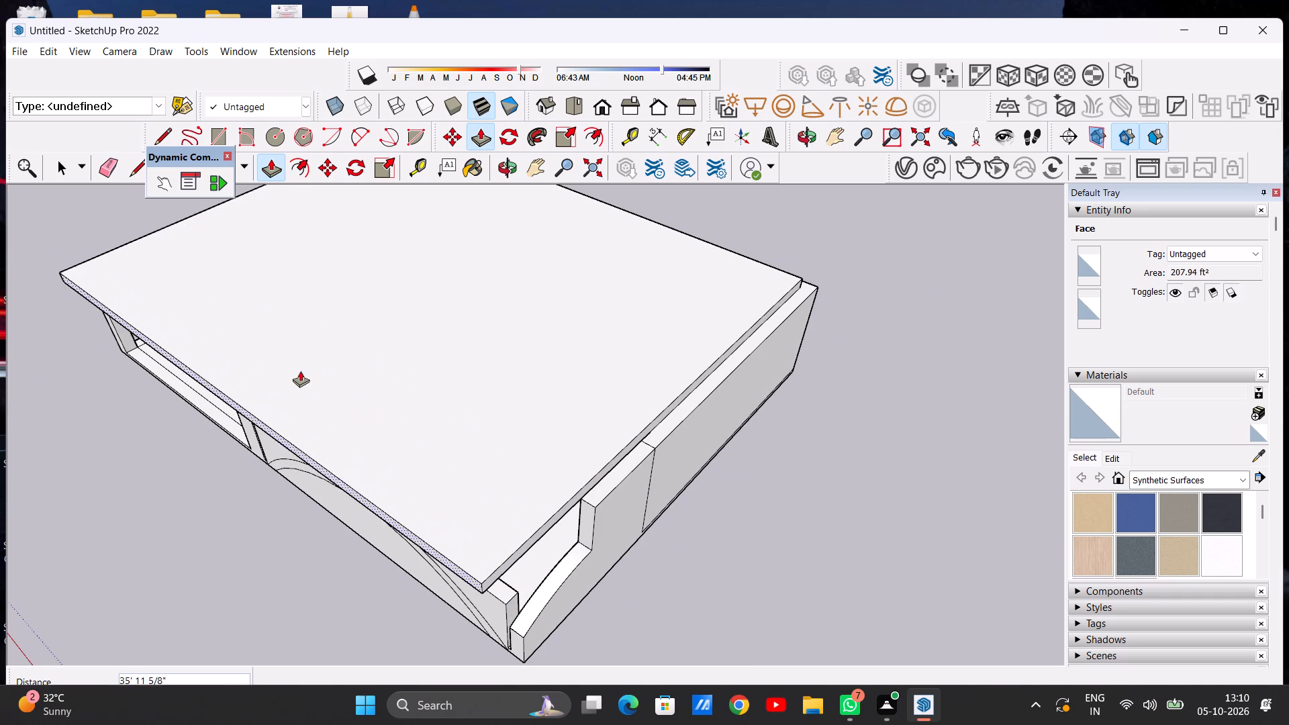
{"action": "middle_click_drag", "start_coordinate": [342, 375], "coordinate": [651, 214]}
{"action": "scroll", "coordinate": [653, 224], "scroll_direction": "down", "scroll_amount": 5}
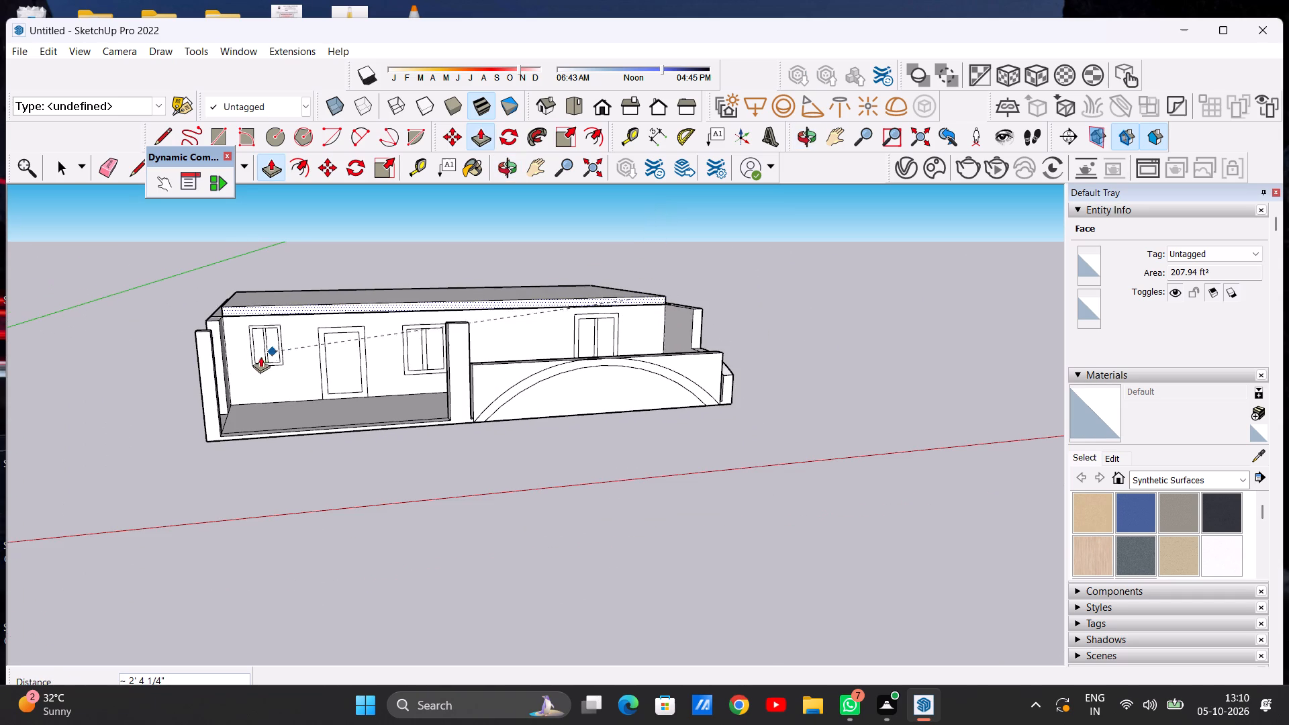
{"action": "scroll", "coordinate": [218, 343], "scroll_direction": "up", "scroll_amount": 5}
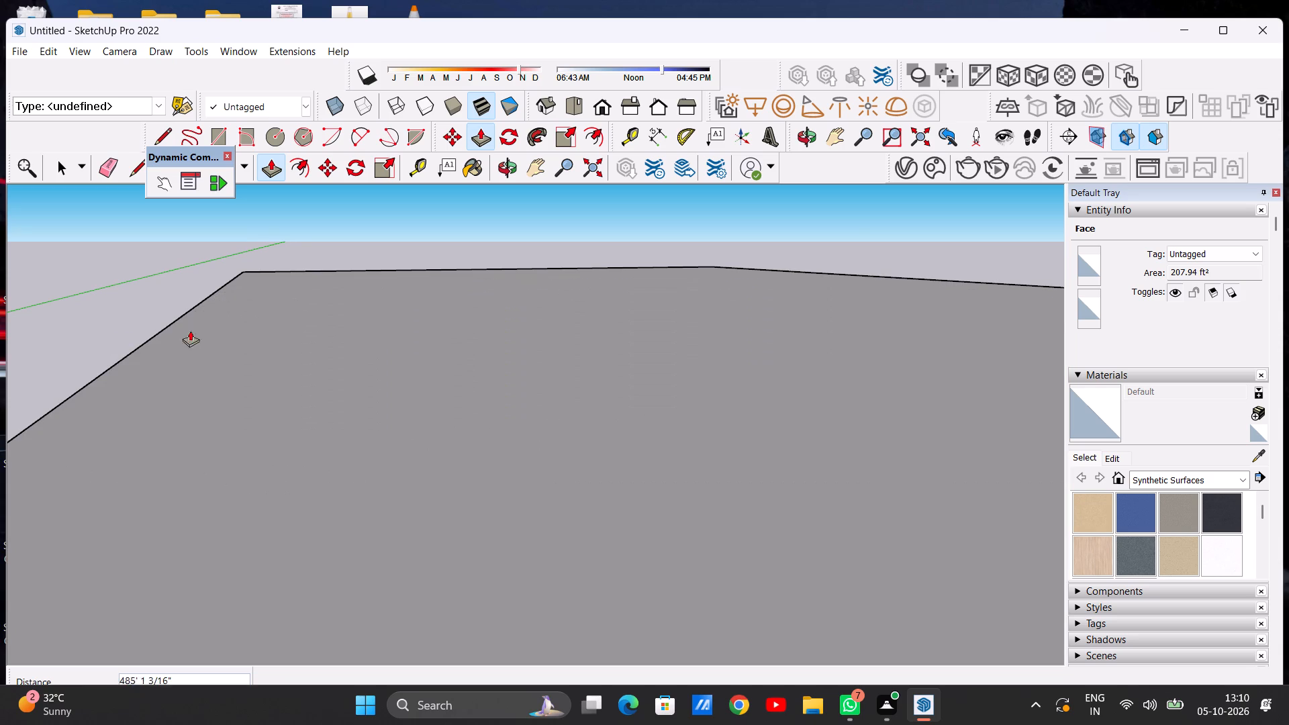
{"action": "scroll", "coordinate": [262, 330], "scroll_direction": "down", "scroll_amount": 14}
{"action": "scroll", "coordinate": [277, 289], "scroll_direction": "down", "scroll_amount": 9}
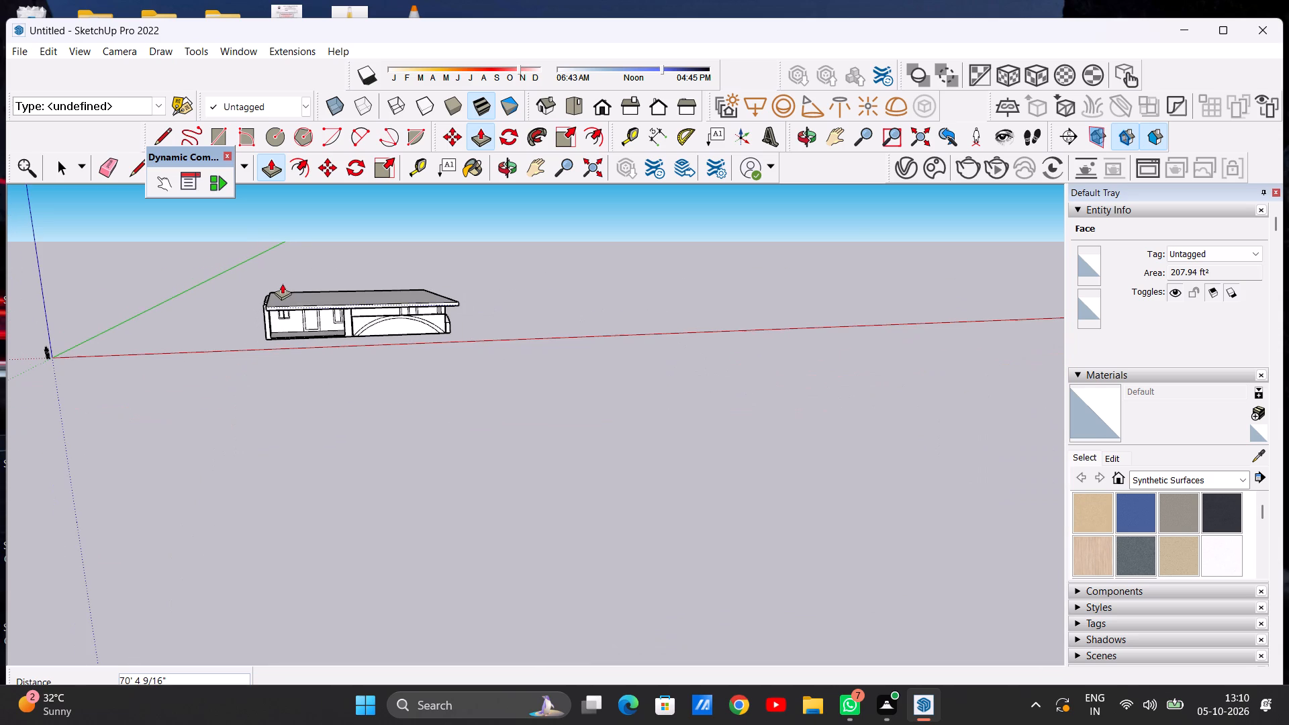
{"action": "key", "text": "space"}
Push/Pull the roof slab's front edge face forward about 29' so the roof covers the open front area to the front pillars.
{"action": "scroll", "coordinate": [313, 334], "scroll_direction": "down", "scroll_amount": 6}
{"action": "middle_click_drag", "start_coordinate": [244, 320], "coordinate": [488, 330]}
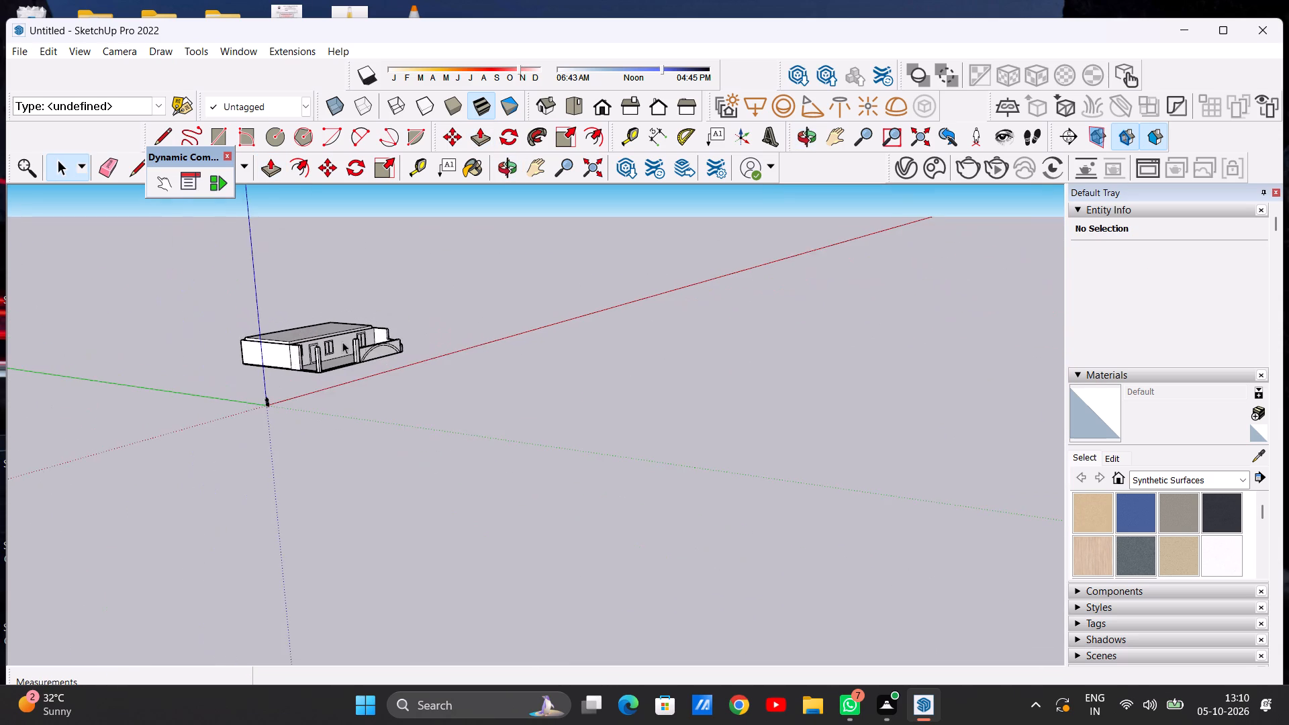
{"action": "scroll", "coordinate": [332, 335], "scroll_direction": "up", "scroll_amount": 13}
{"action": "middle_click_drag", "start_coordinate": [273, 381], "coordinate": [303, 463]}
{"action": "scroll", "coordinate": [182, 369], "scroll_direction": "up", "scroll_amount": 5}
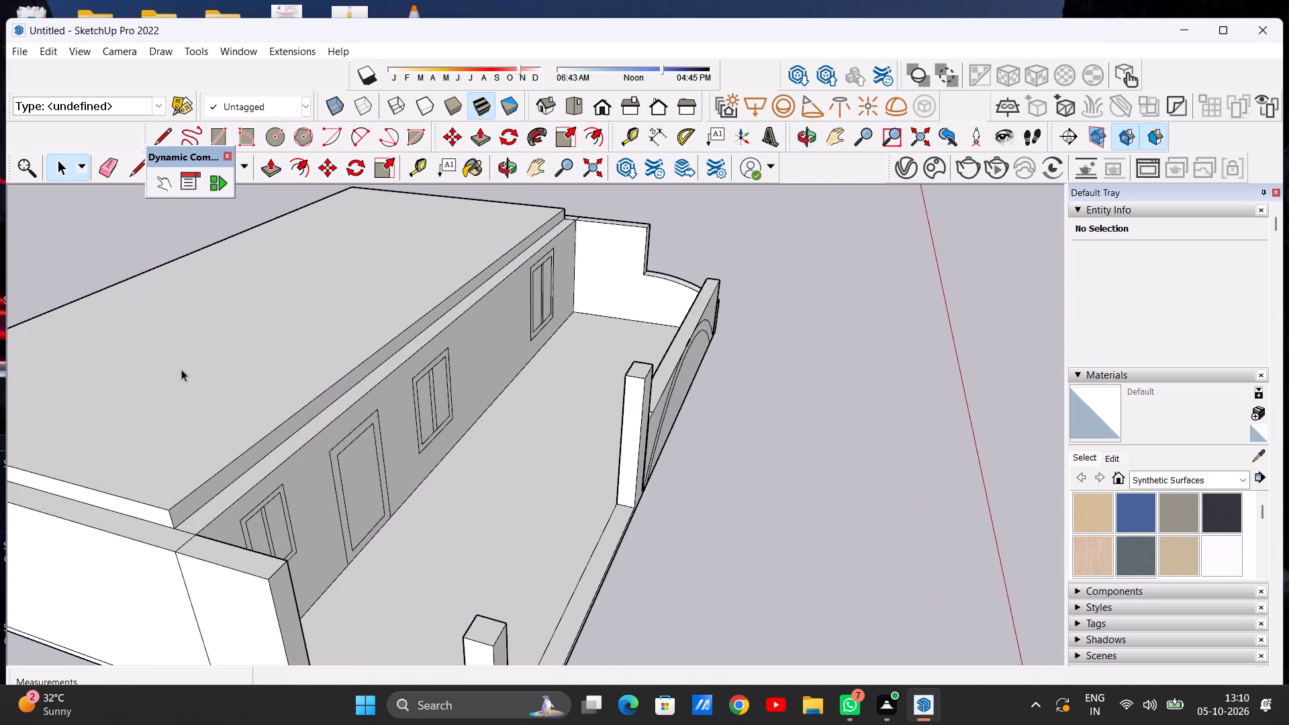
{"action": "scroll", "coordinate": [181, 369], "scroll_direction": "up", "scroll_amount": 1}
{"action": "scroll", "coordinate": [191, 393], "scroll_direction": "down", "scroll_amount": 3}
{"action": "scroll", "coordinate": [214, 479], "scroll_direction": "up", "scroll_amount": 4}
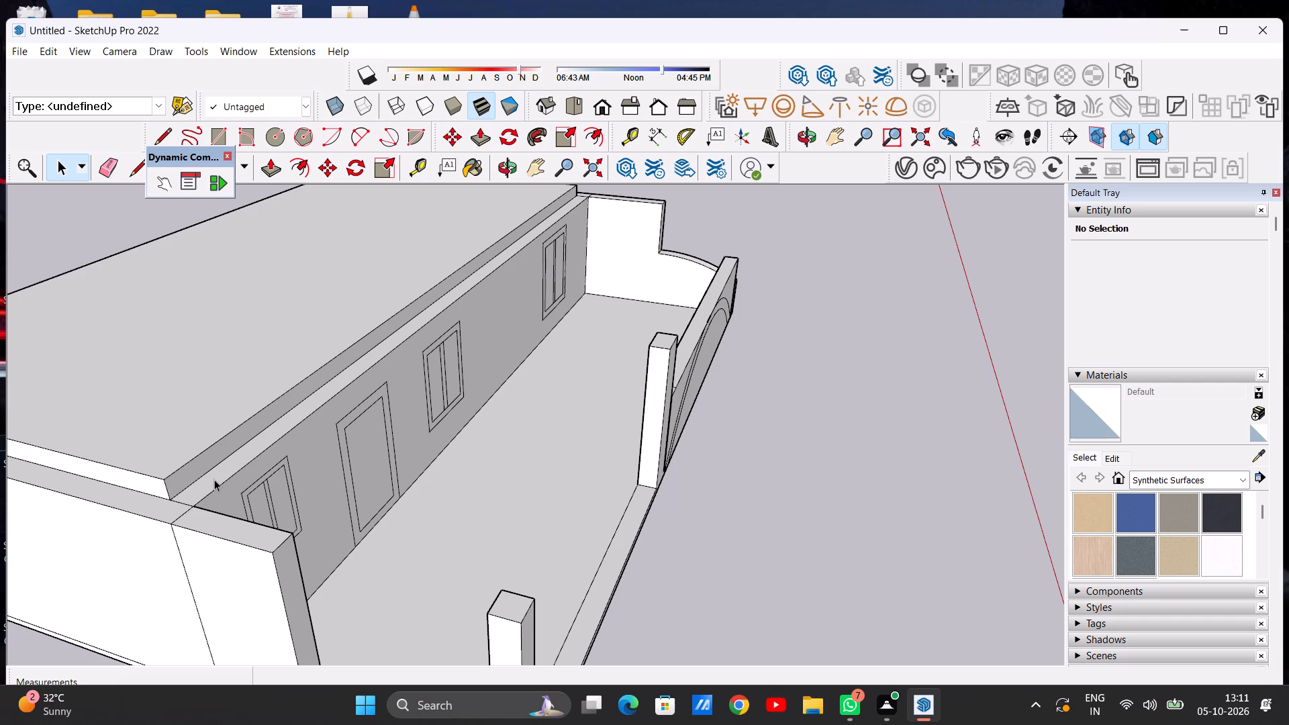
{"action": "key", "text": "p"}
{"action": "scroll", "coordinate": [184, 471], "scroll_direction": "up", "scroll_amount": 5}
{"action": "left_click", "coordinate": [188, 475]}
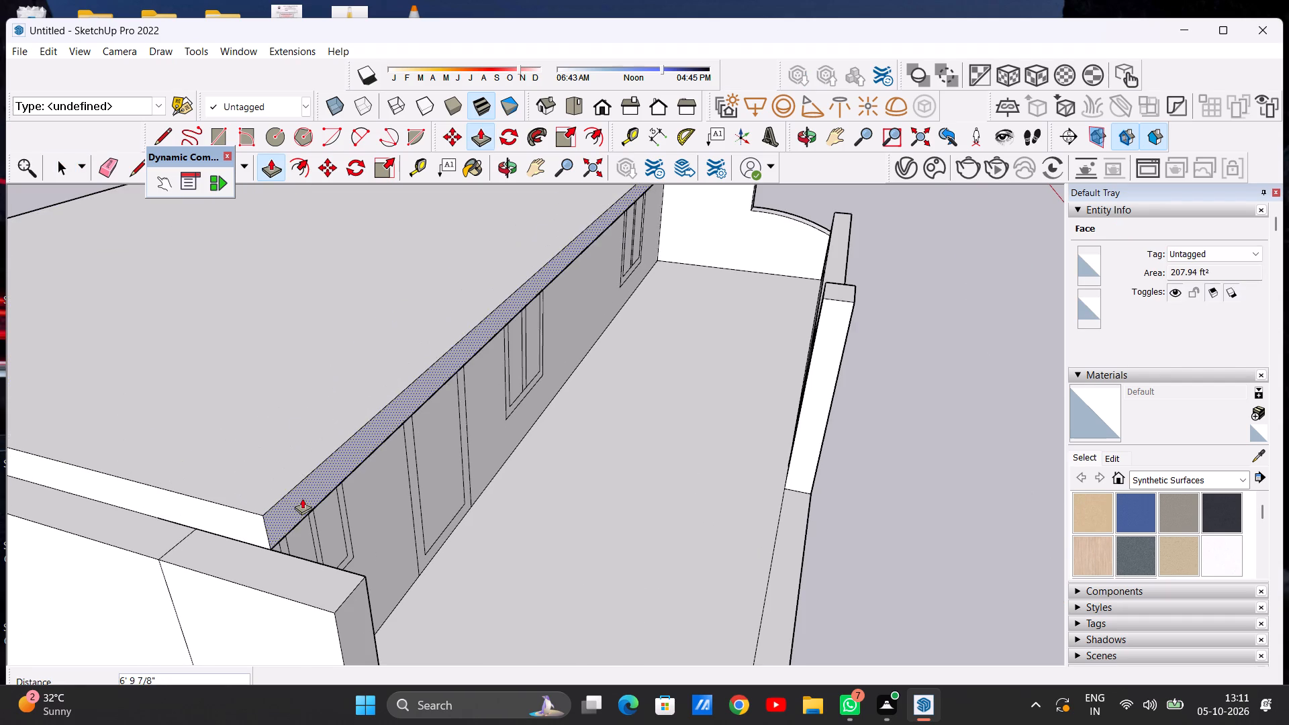
{"action": "scroll", "coordinate": [302, 498], "scroll_direction": "down", "scroll_amount": 6}
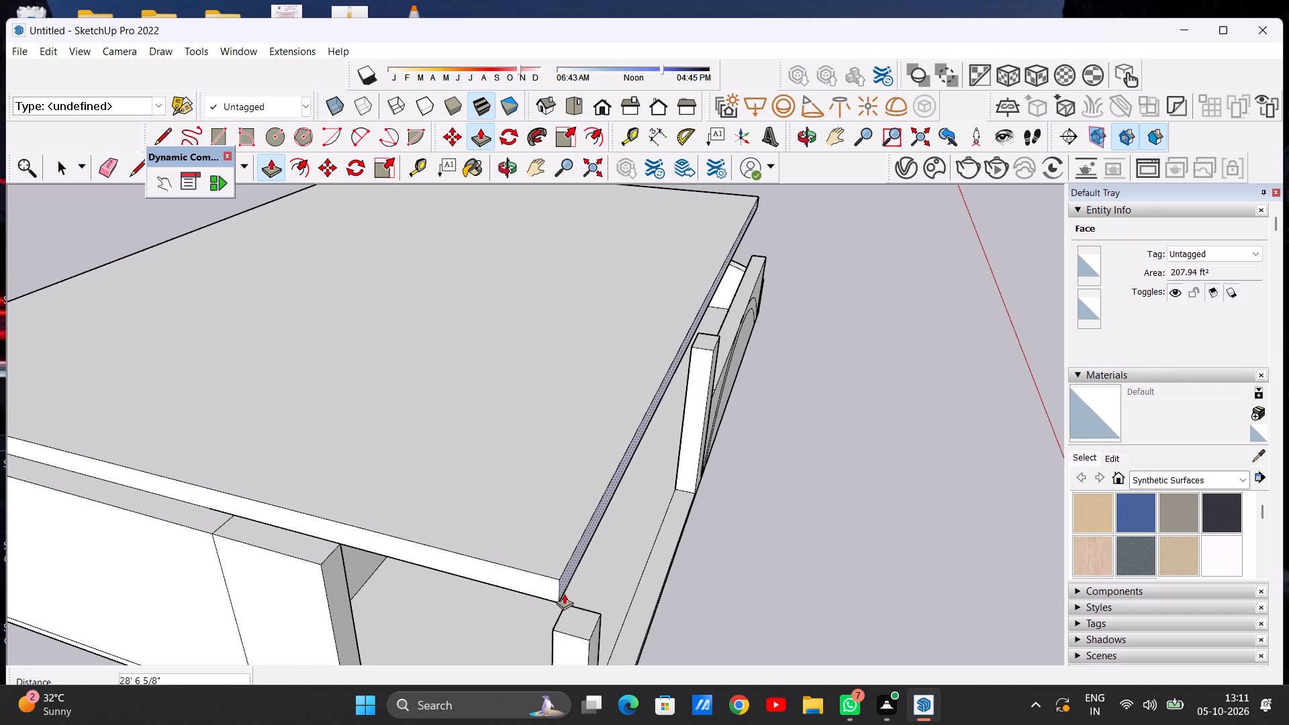
{"action": "left_click", "coordinate": [561, 604]}
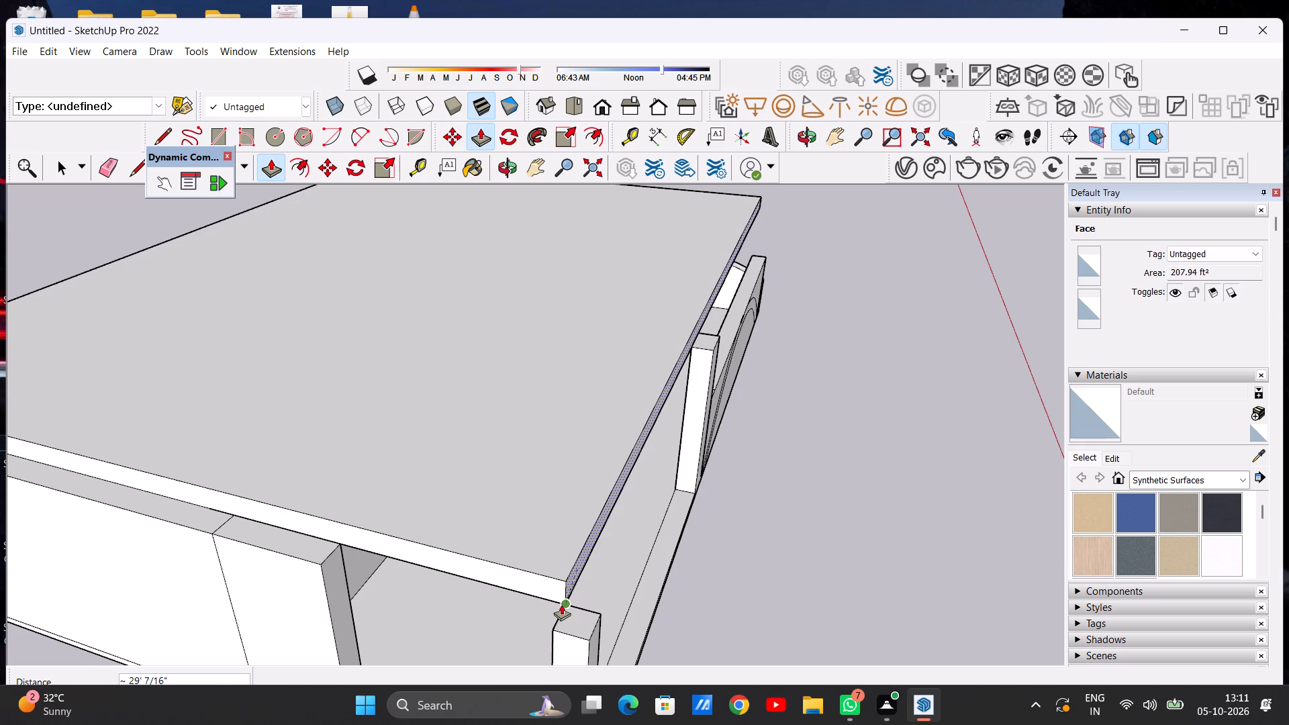
{"action": "key", "text": "space"}
Push/Pull the curved arch band on the low front wall outward by about 1' 4".
{"action": "scroll", "coordinate": [532, 528], "scroll_direction": "down", "scroll_amount": 12}
{"action": "middle_click_drag", "start_coordinate": [584, 568], "coordinate": [328, 403]}
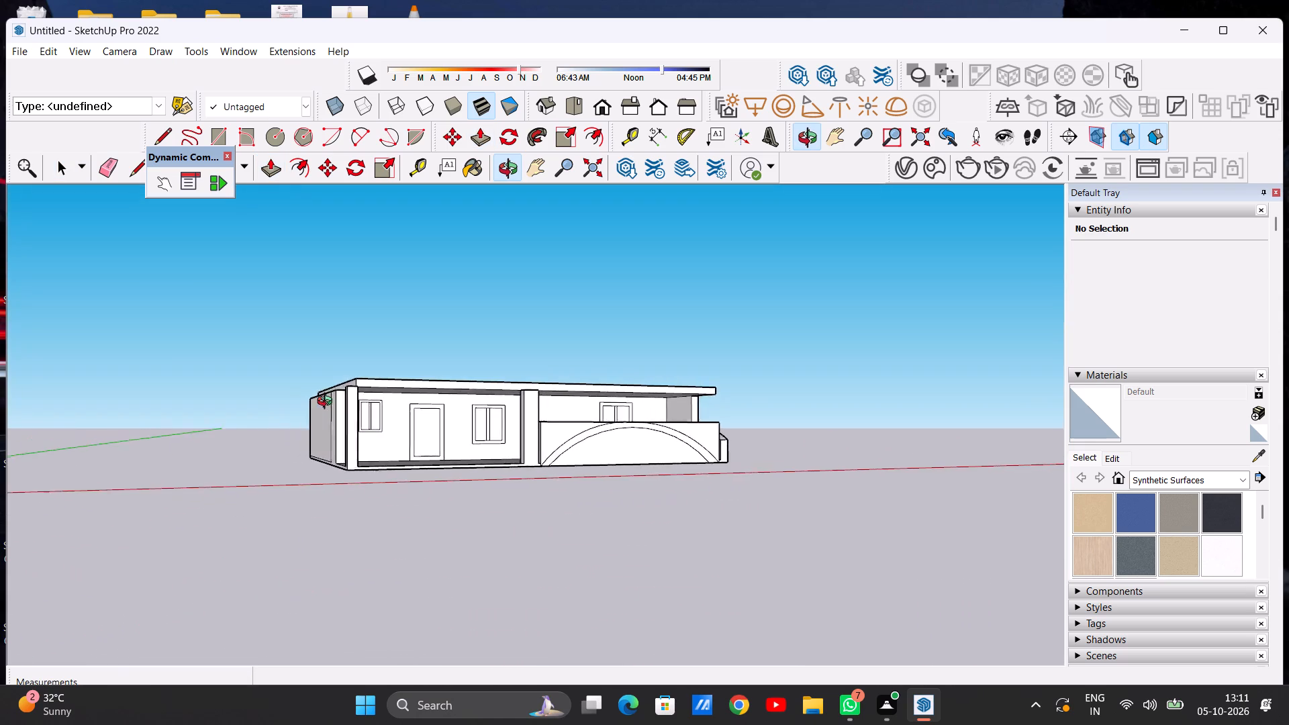
{"action": "middle_click_drag", "start_coordinate": [328, 403], "coordinate": [212, 449]}
{"action": "scroll", "coordinate": [661, 473], "scroll_direction": "up", "scroll_amount": 7}
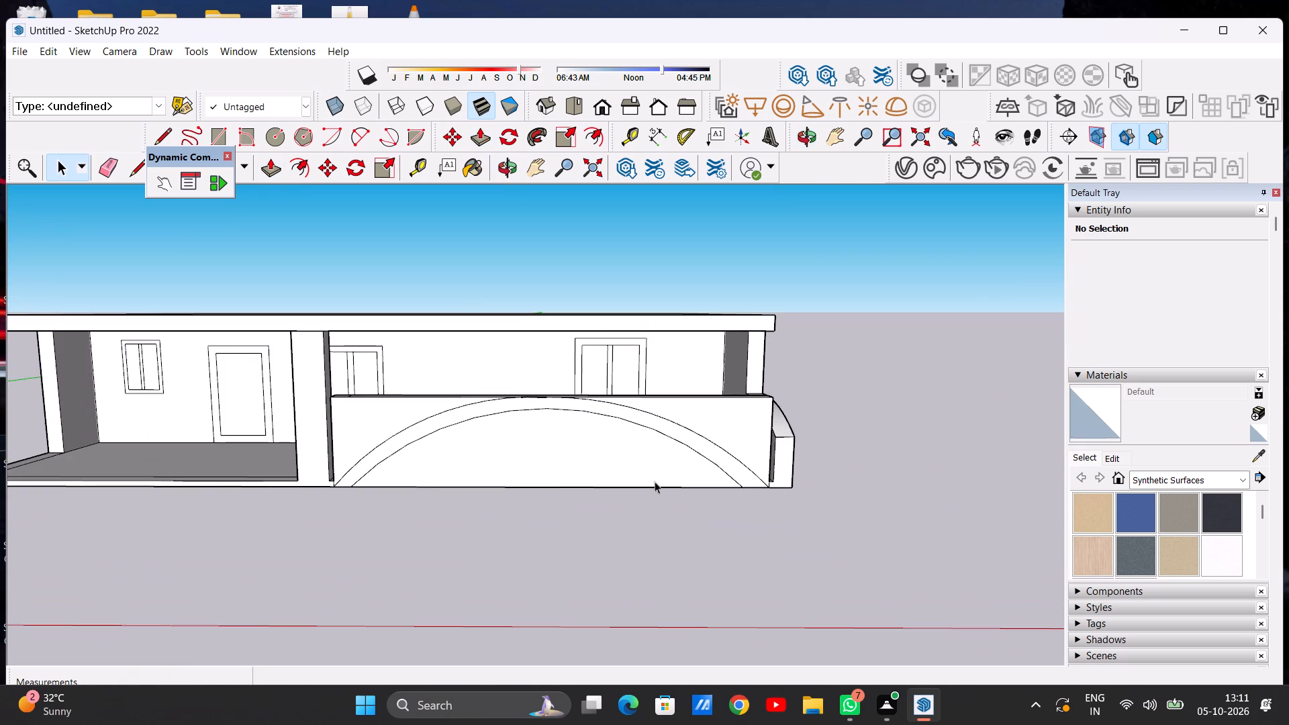
{"action": "scroll", "coordinate": [655, 490], "scroll_direction": "down", "scroll_amount": 9}
{"action": "scroll", "coordinate": [557, 479], "scroll_direction": "up", "scroll_amount": 6}
{"action": "scroll", "coordinate": [485, 475], "scroll_direction": "up", "scroll_amount": 5}
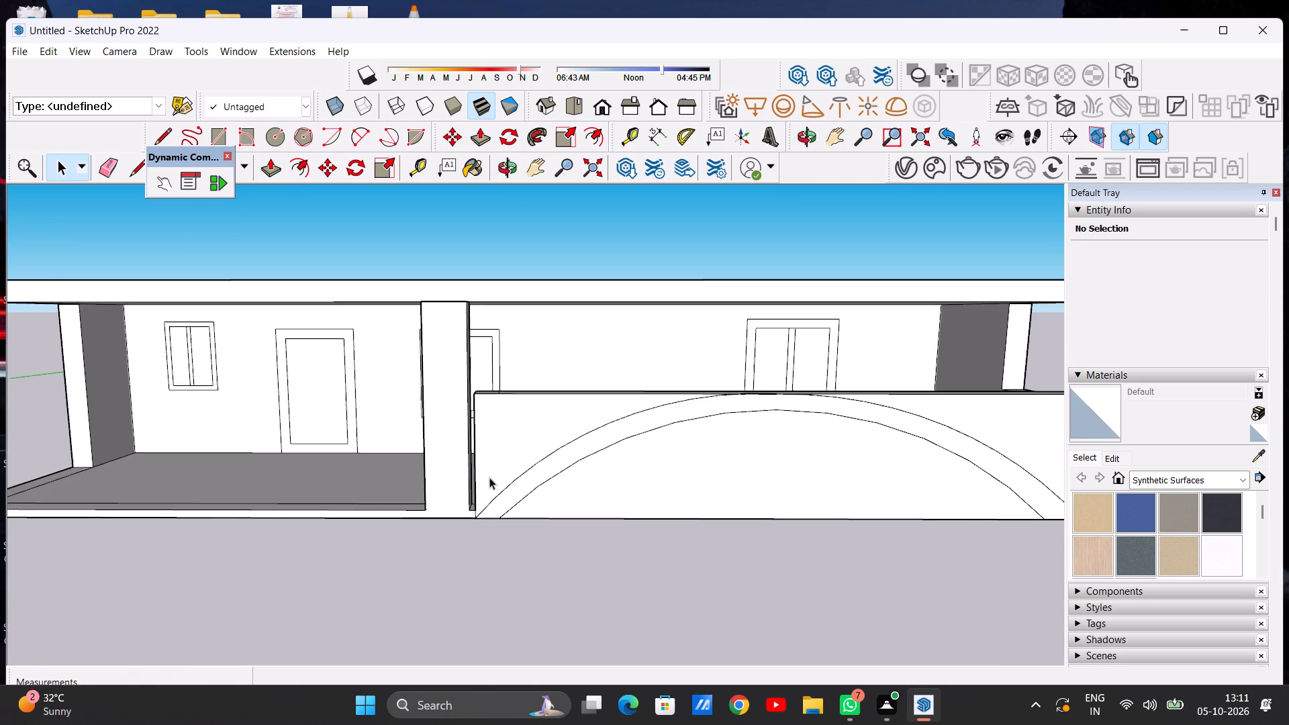
{"action": "scroll", "coordinate": [493, 502], "scroll_direction": "down", "scroll_amount": 9}
{"action": "scroll", "coordinate": [512, 496], "scroll_direction": "up", "scroll_amount": 6}
{"action": "middle_click_drag", "start_coordinate": [485, 505], "coordinate": [657, 543]}
{"action": "scroll", "coordinate": [583, 499], "scroll_direction": "up", "scroll_amount": 5}
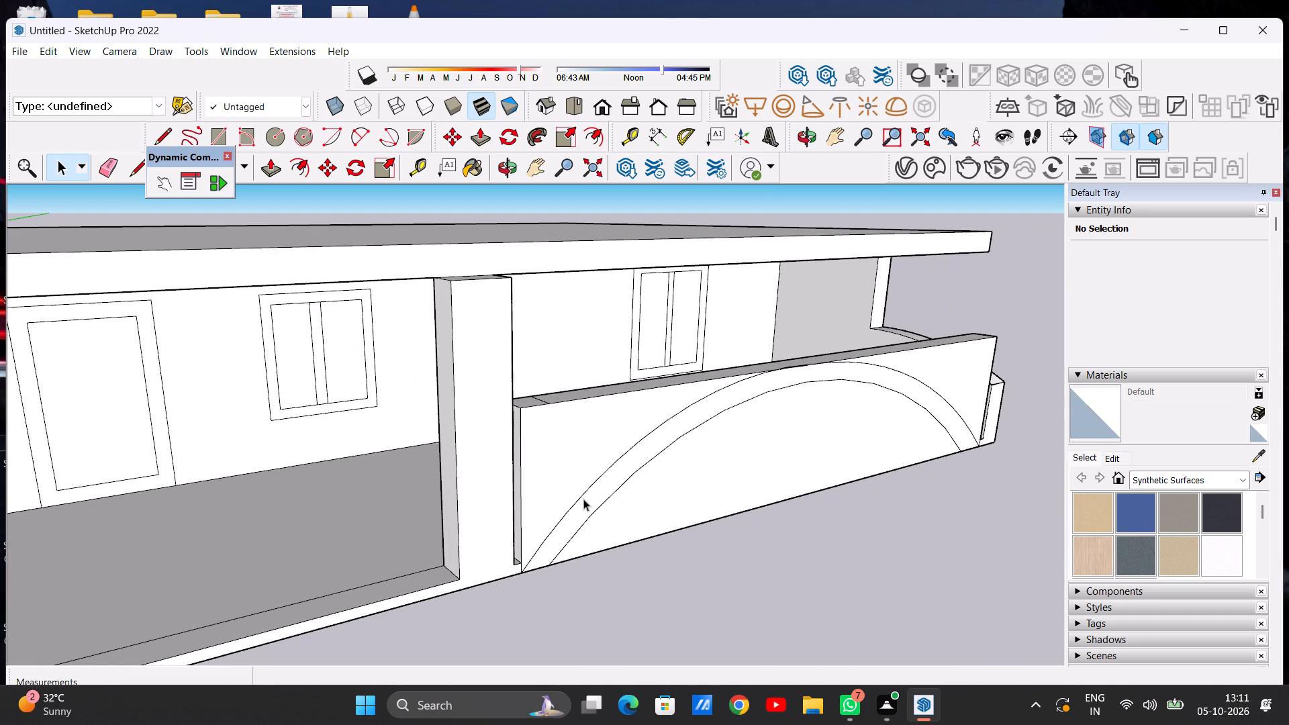
{"action": "key", "text": "p"}
{"action": "scroll", "coordinate": [583, 499], "scroll_direction": "up", "scroll_amount": 5}
{"action": "left_click", "coordinate": [574, 518]}
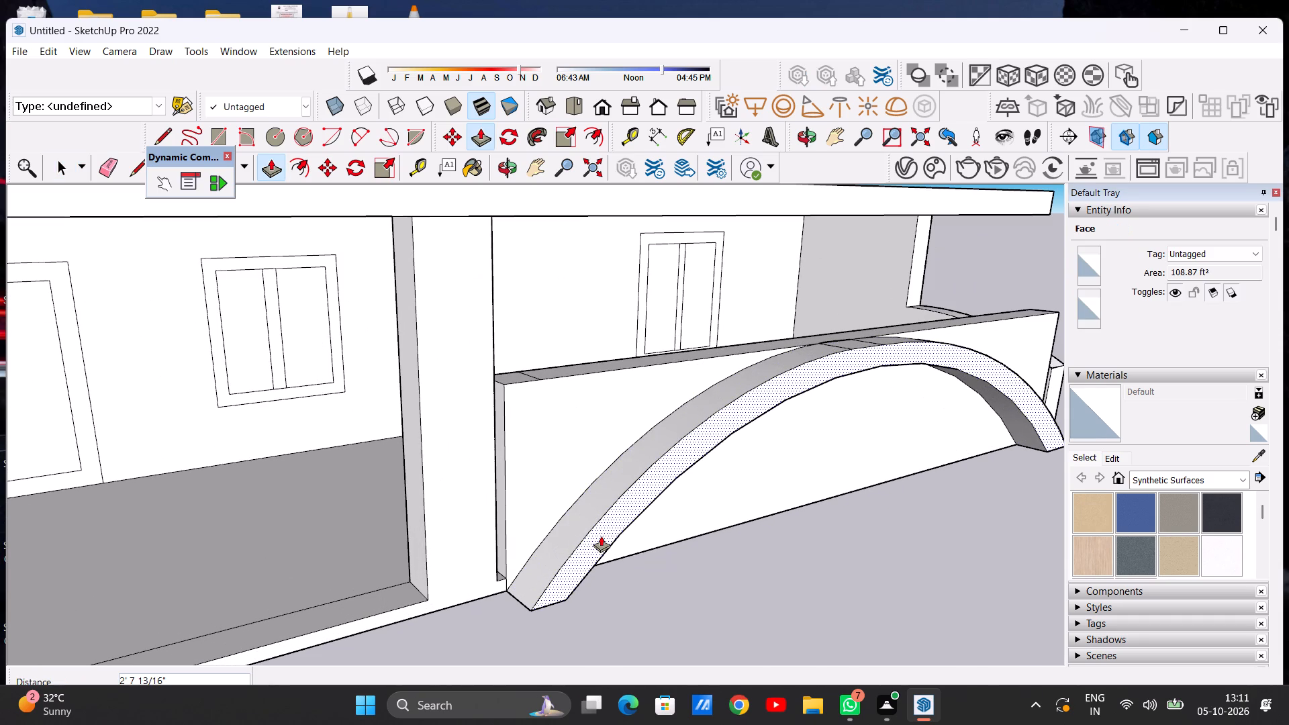
{"action": "left_click", "coordinate": [591, 520]}
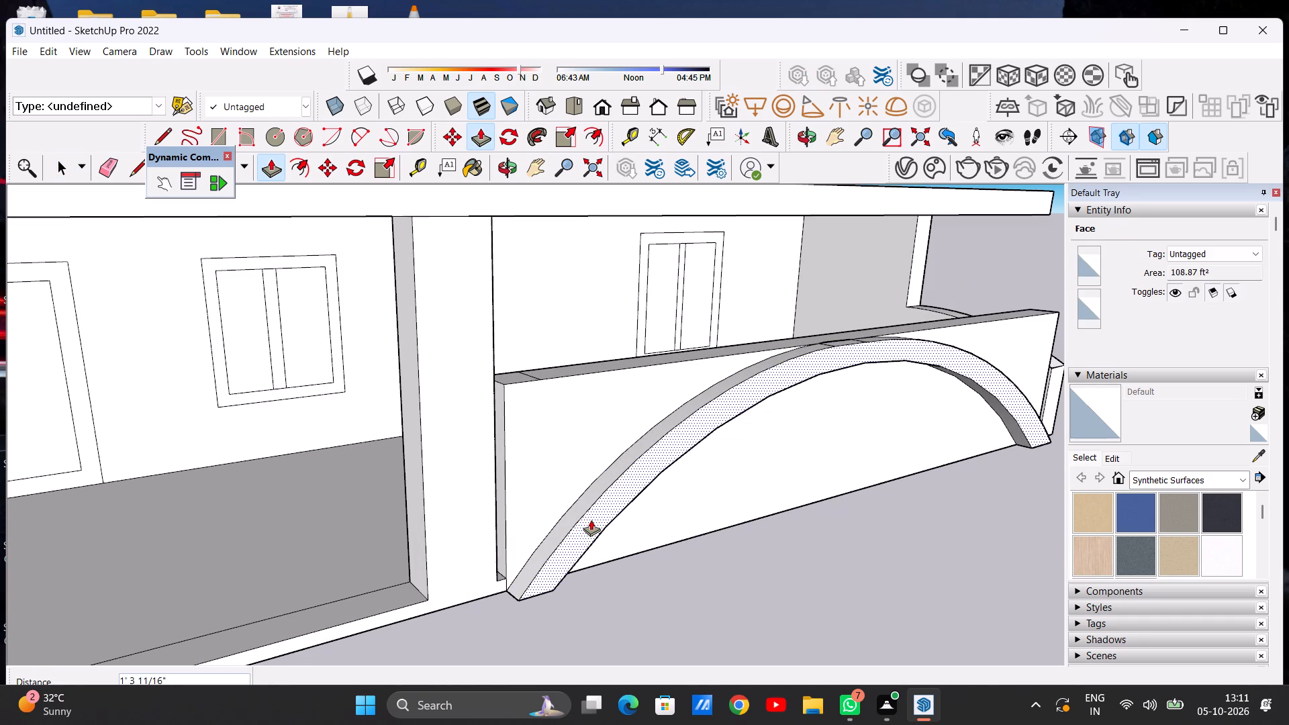
{"action": "key", "text": "space"}
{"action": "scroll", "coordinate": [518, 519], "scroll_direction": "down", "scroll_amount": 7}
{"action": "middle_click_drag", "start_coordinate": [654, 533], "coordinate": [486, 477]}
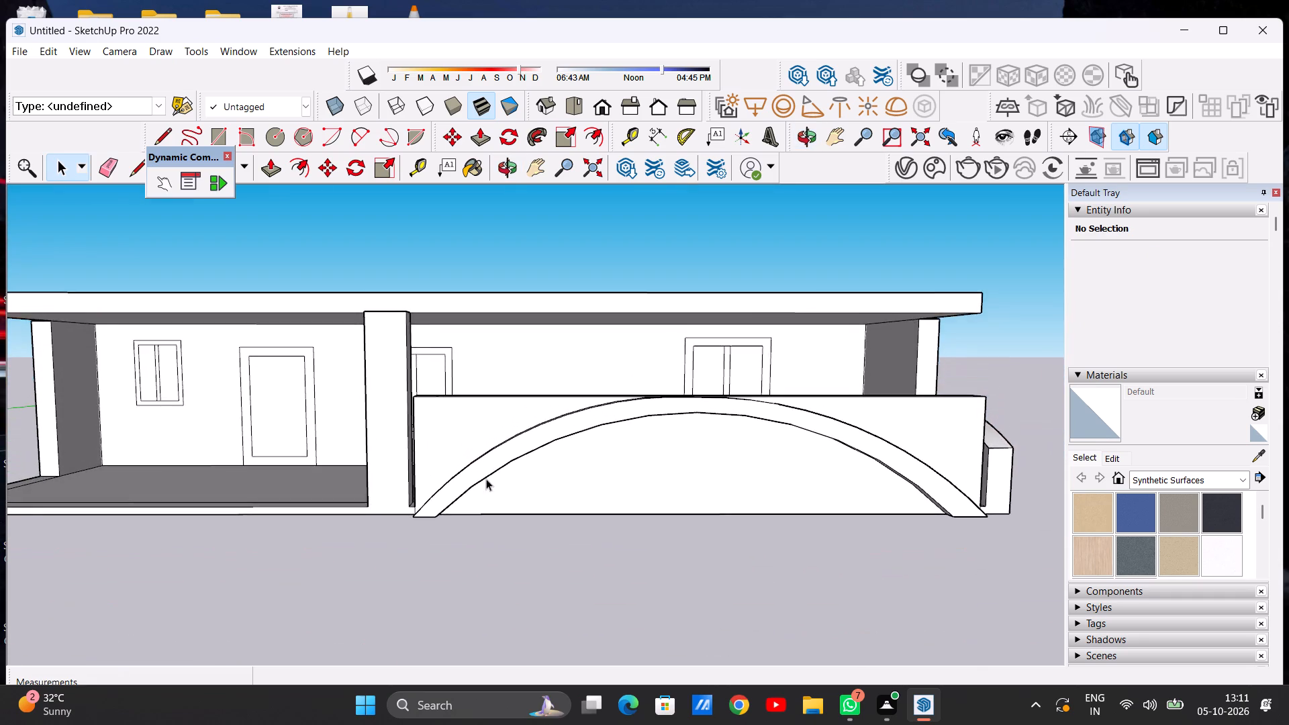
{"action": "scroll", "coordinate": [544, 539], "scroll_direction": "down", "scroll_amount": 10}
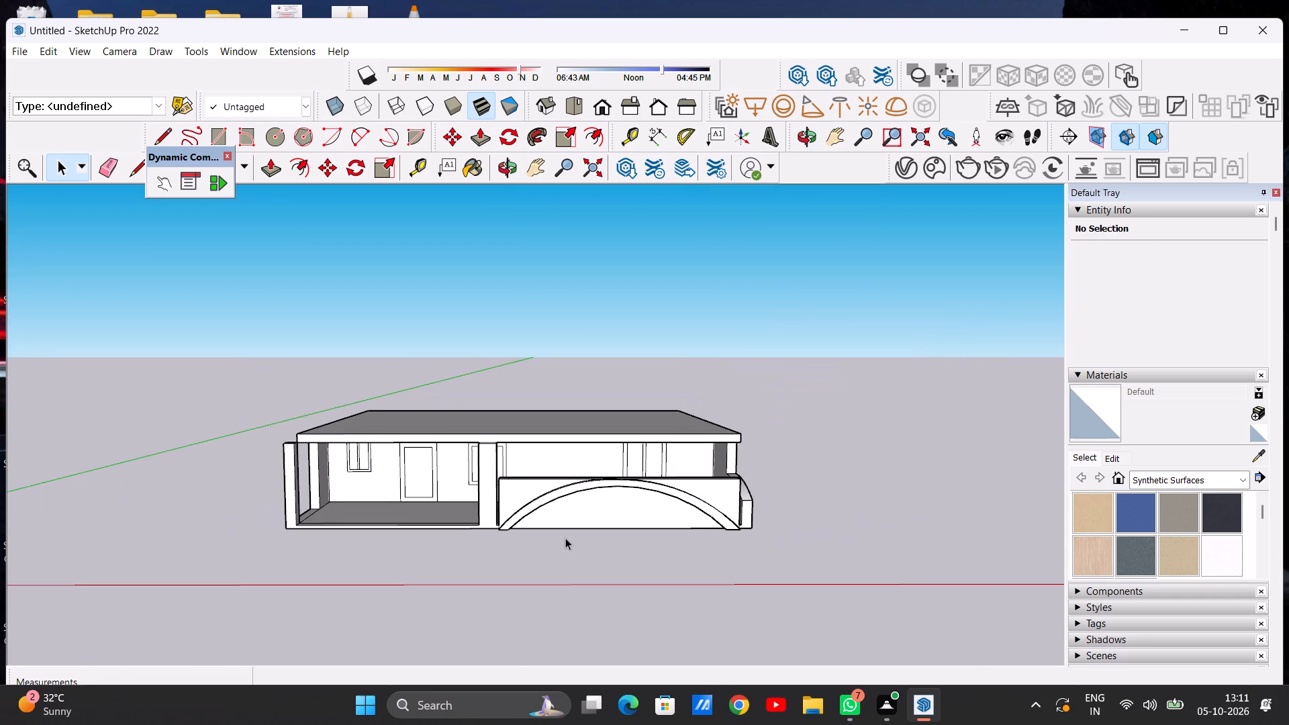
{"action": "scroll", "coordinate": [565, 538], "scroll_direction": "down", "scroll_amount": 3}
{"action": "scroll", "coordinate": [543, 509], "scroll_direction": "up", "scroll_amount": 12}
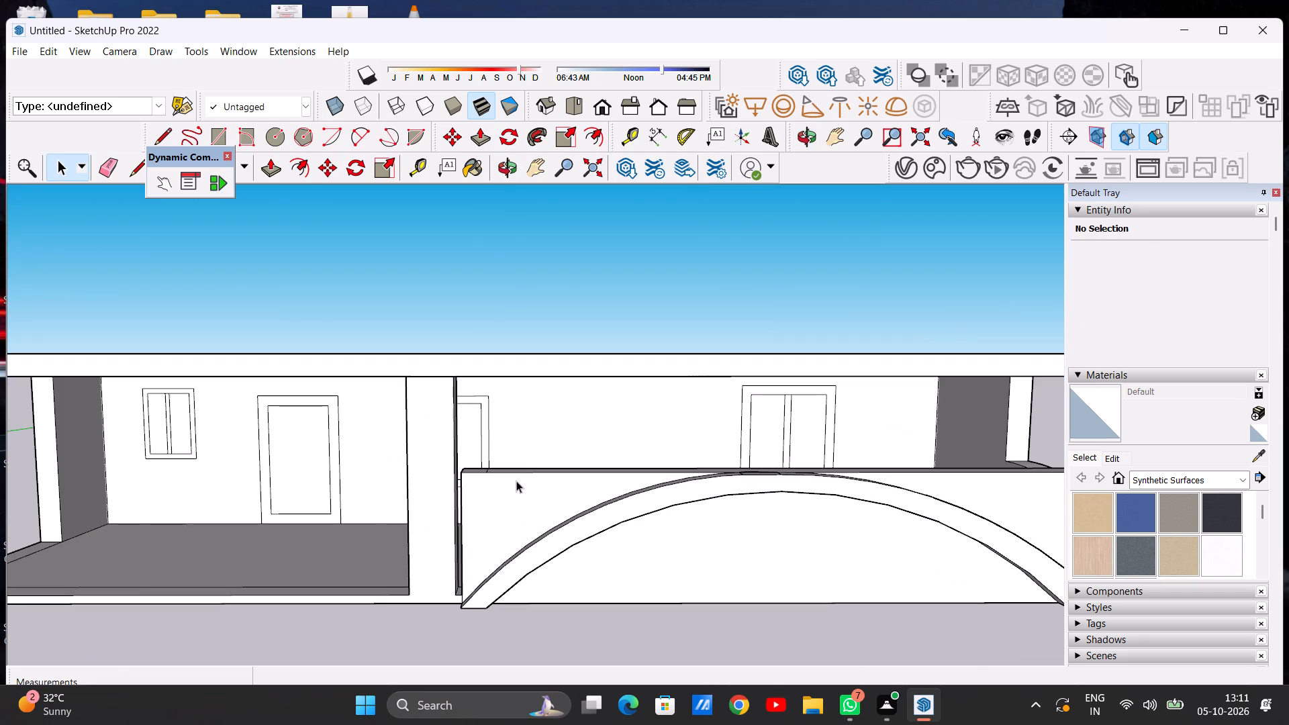
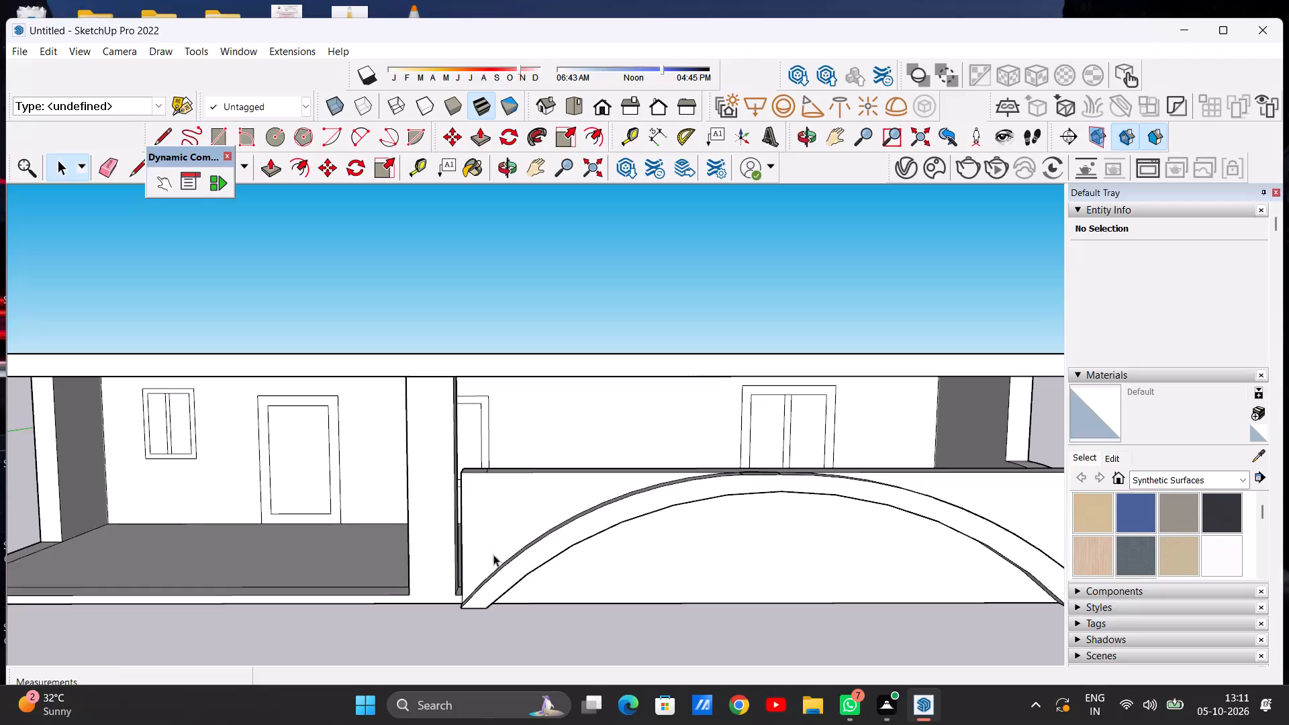
Undo the last extrusion of the arch band on the low front wall.
{"action": "key", "text": "ctrl+z"}
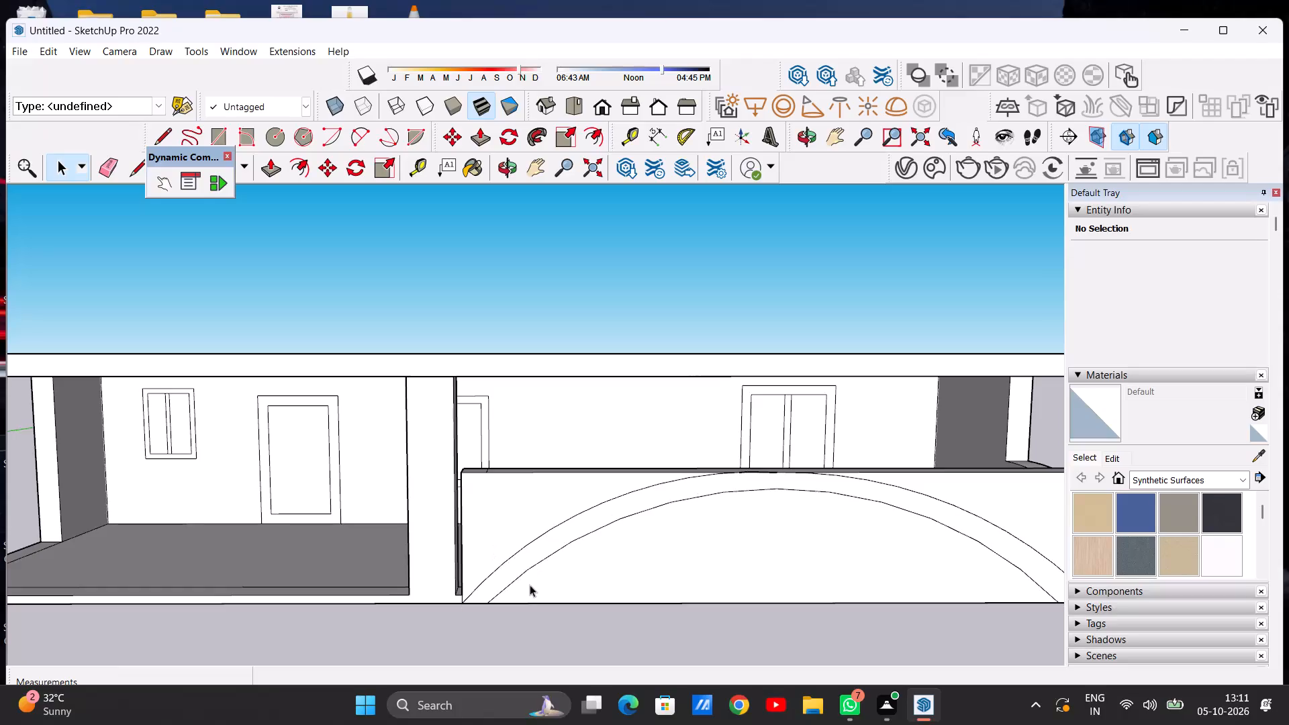
Undo the extension of the roof slab over the veranda.
{"action": "scroll", "coordinate": [599, 612], "scroll_direction": "down", "scroll_amount": 12}
{"action": "scroll", "coordinate": [558, 577], "scroll_direction": "up", "scroll_amount": 3}
{"action": "scroll", "coordinate": [720, 603], "scroll_direction": "up", "scroll_amount": 2}
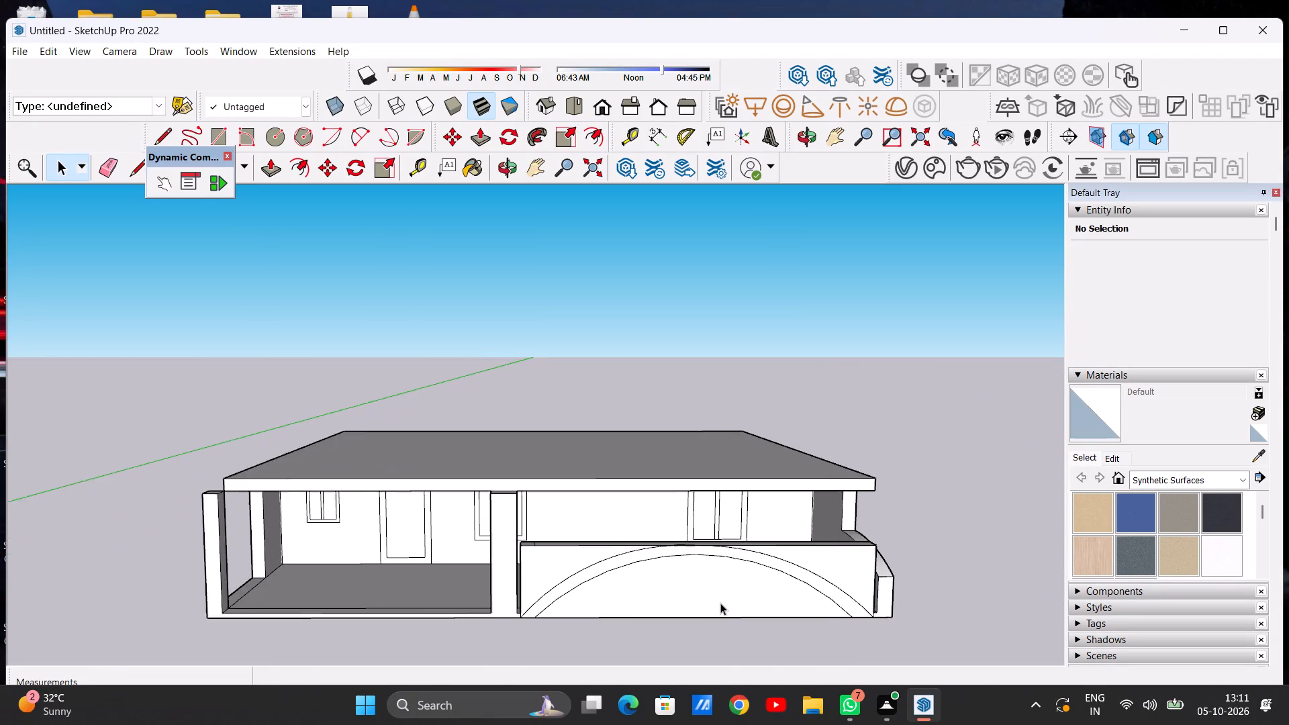
{"action": "scroll", "coordinate": [720, 603], "scroll_direction": "up", "scroll_amount": 1}
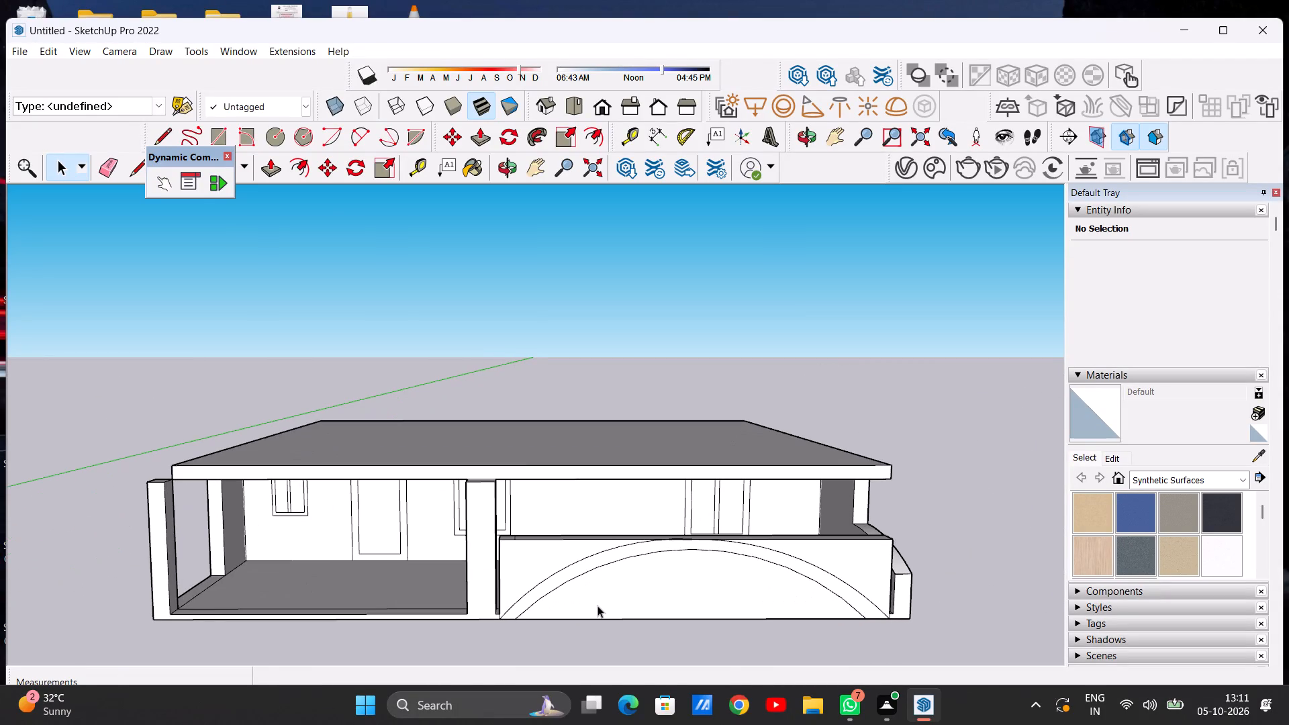
{"action": "scroll", "coordinate": [602, 603], "scroll_direction": "down", "scroll_amount": 5}
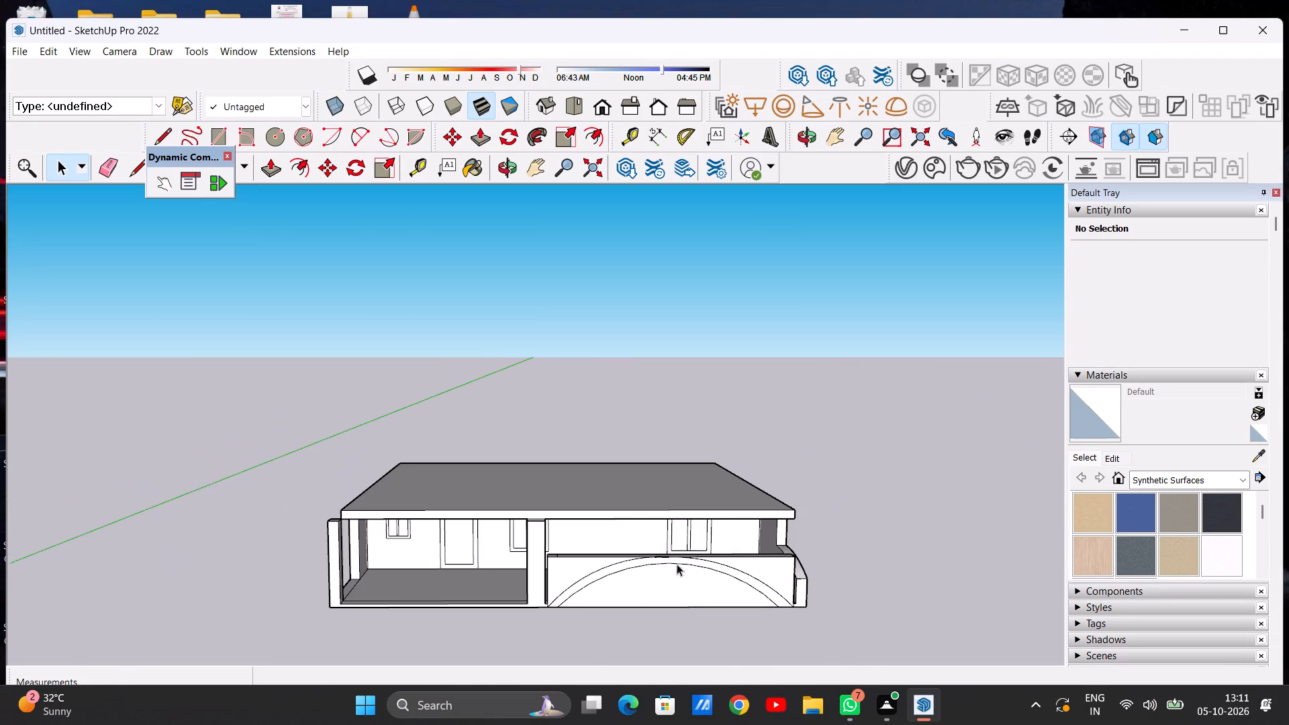
{"action": "middle_click_drag", "start_coordinate": [729, 536], "coordinate": [648, 631]}
{"action": "scroll", "coordinate": [685, 612], "scroll_direction": "up", "scroll_amount": 8}
{"action": "scroll", "coordinate": [777, 547], "scroll_direction": "down", "scroll_amount": 4}
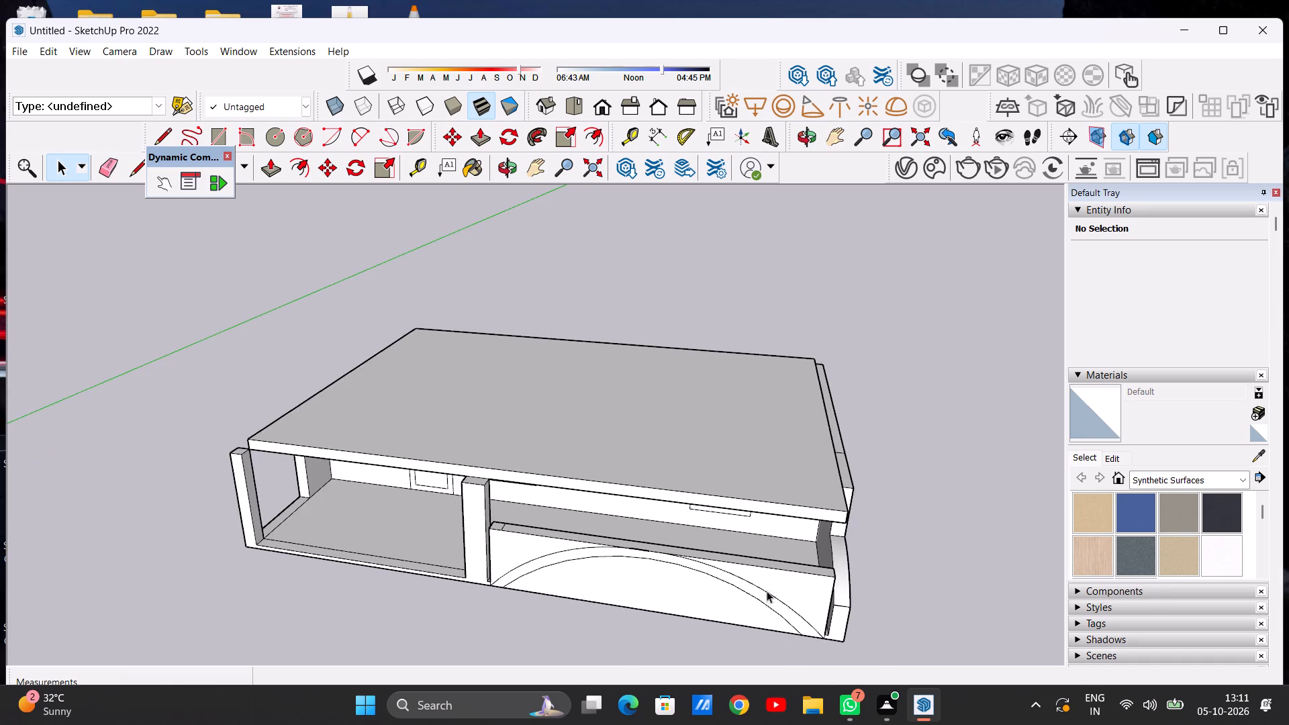
{"action": "middle_click_drag", "start_coordinate": [785, 512], "coordinate": [804, 403]}
{"action": "scroll", "coordinate": [769, 463], "scroll_direction": "up", "scroll_amount": 4}
{"action": "scroll", "coordinate": [769, 464], "scroll_direction": "down", "scroll_amount": 13}
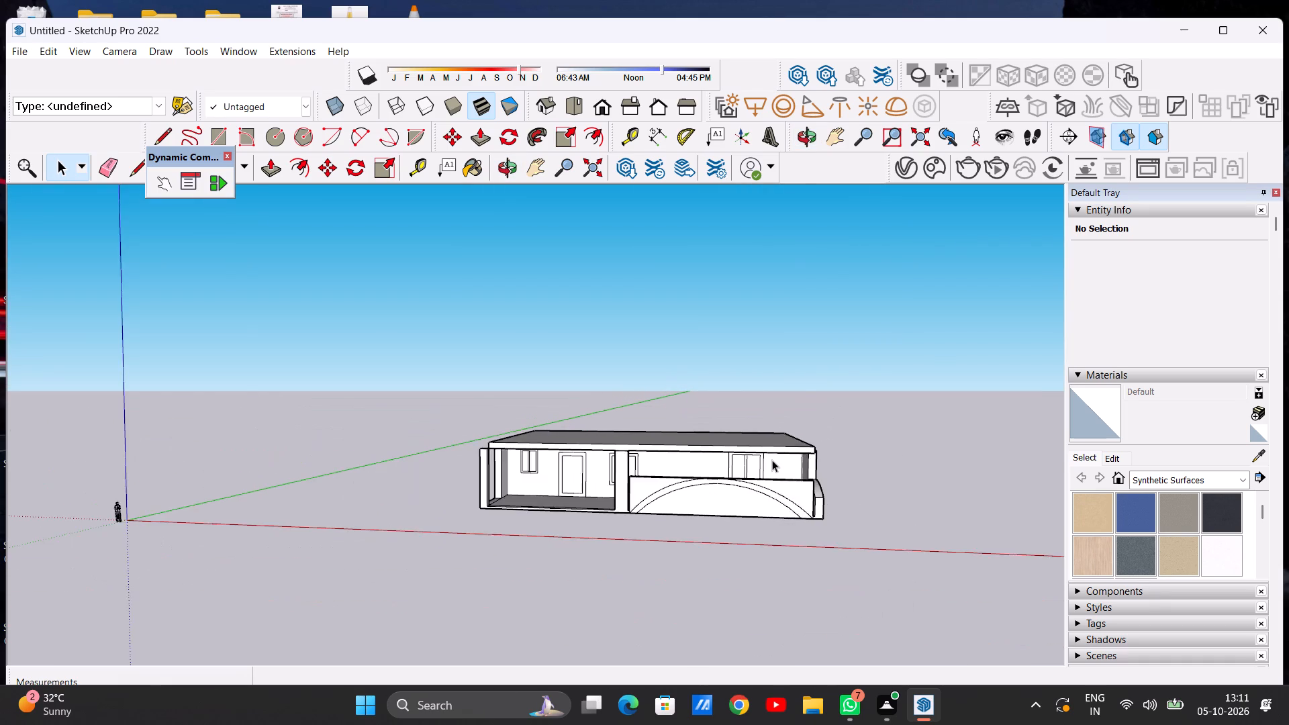
{"action": "middle_click_drag", "start_coordinate": [781, 494], "coordinate": [732, 507]}
{"action": "scroll", "coordinate": [758, 510], "scroll_direction": "up", "scroll_amount": 3}
{"action": "key", "text": "ctrl+z"}
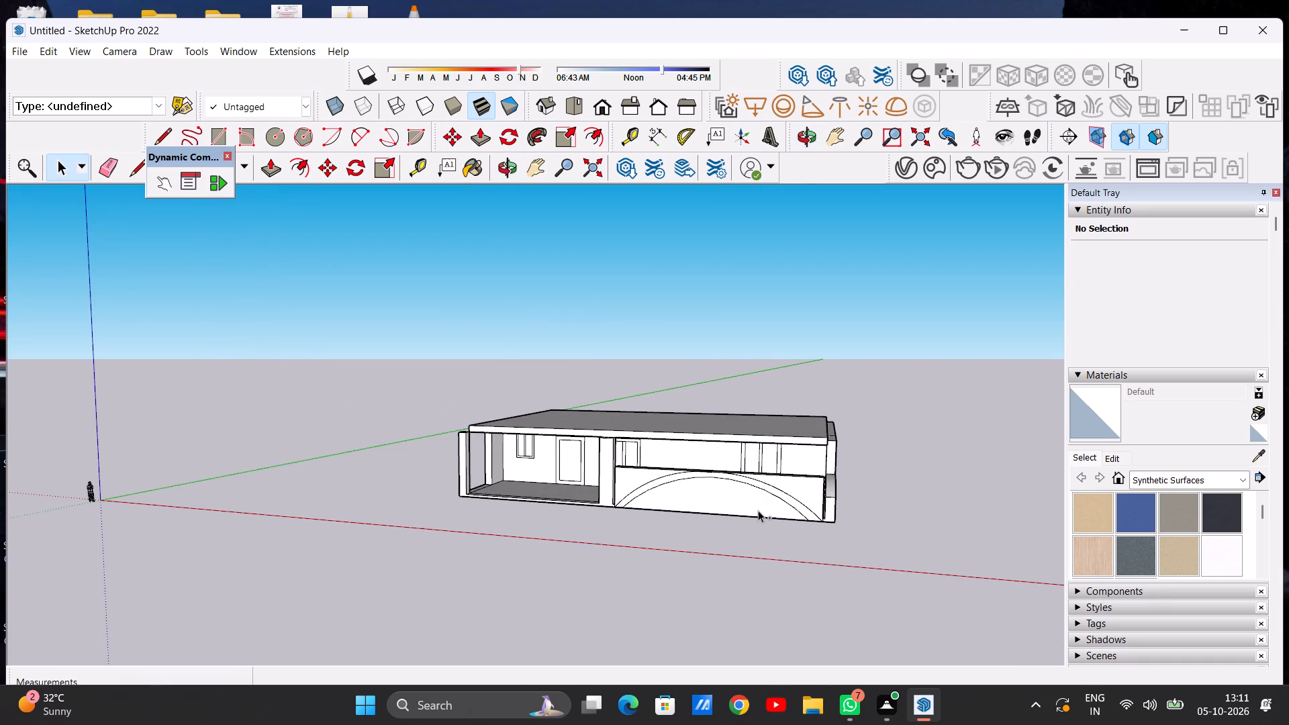
Undo the preceding edit to the roof slab's front edge.
{"action": "scroll", "coordinate": [761, 495], "scroll_direction": "down", "scroll_amount": 5}
{"action": "middle_click_drag", "start_coordinate": [732, 491], "coordinate": [818, 446]}
{"action": "scroll", "coordinate": [752, 469], "scroll_direction": "up", "scroll_amount": 8}
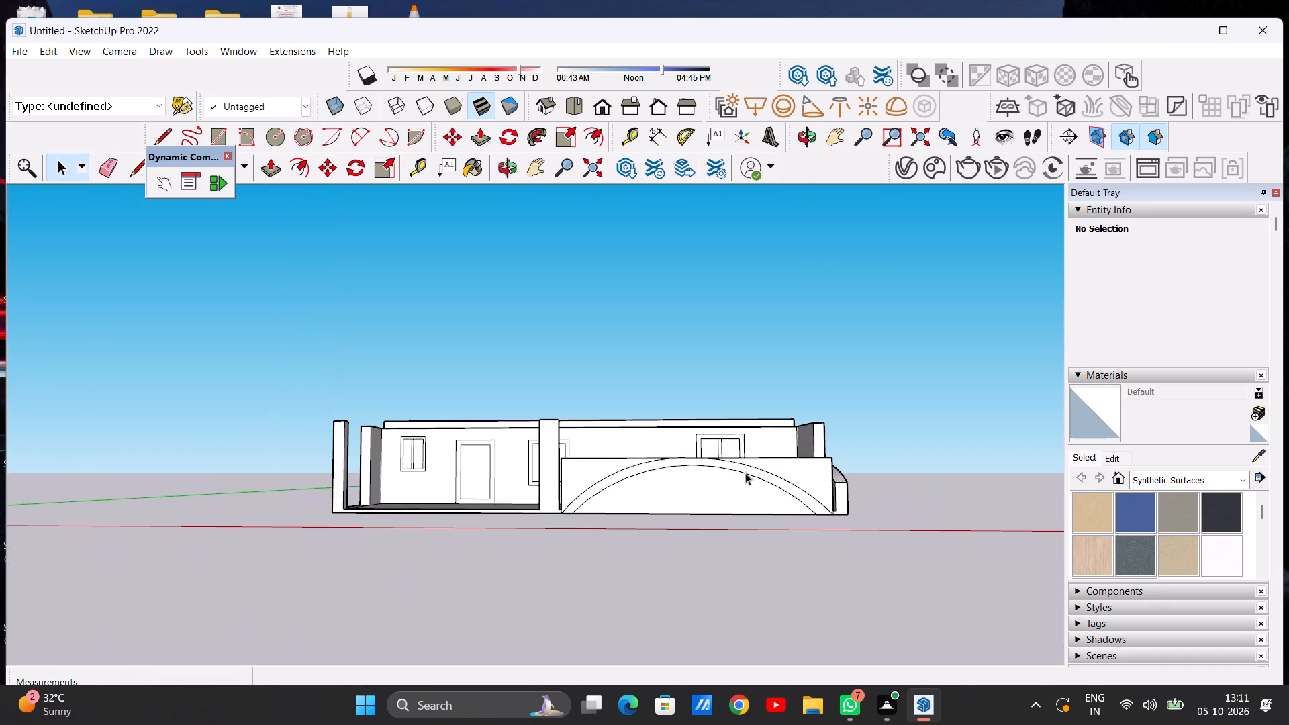
{"action": "middle_click_drag", "start_coordinate": [745, 473], "coordinate": [738, 595]}
{"action": "scroll", "coordinate": [796, 521], "scroll_direction": "up", "scroll_amount": 7}
{"action": "scroll", "coordinate": [796, 498], "scroll_direction": "down", "scroll_amount": 5}
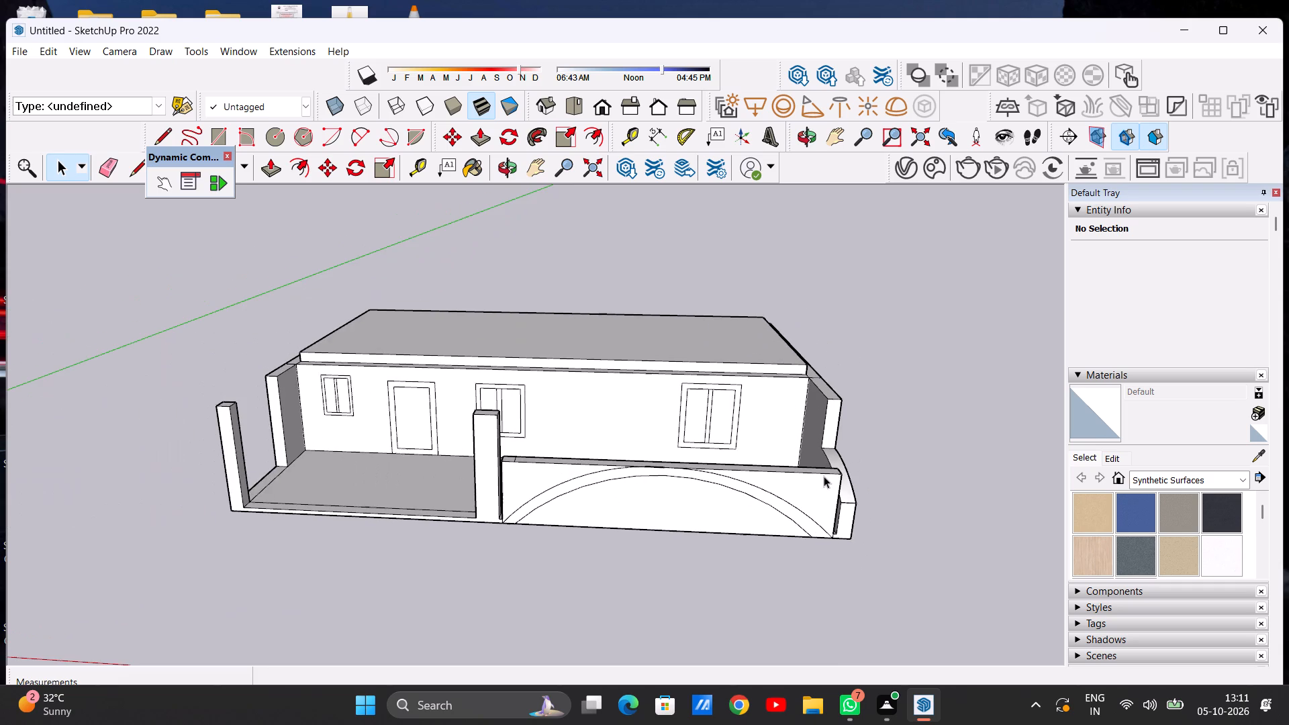
{"action": "middle_click_drag", "start_coordinate": [697, 515], "coordinate": [734, 424]}
{"action": "scroll", "coordinate": [734, 424], "scroll_direction": "up", "scroll_amount": 1}
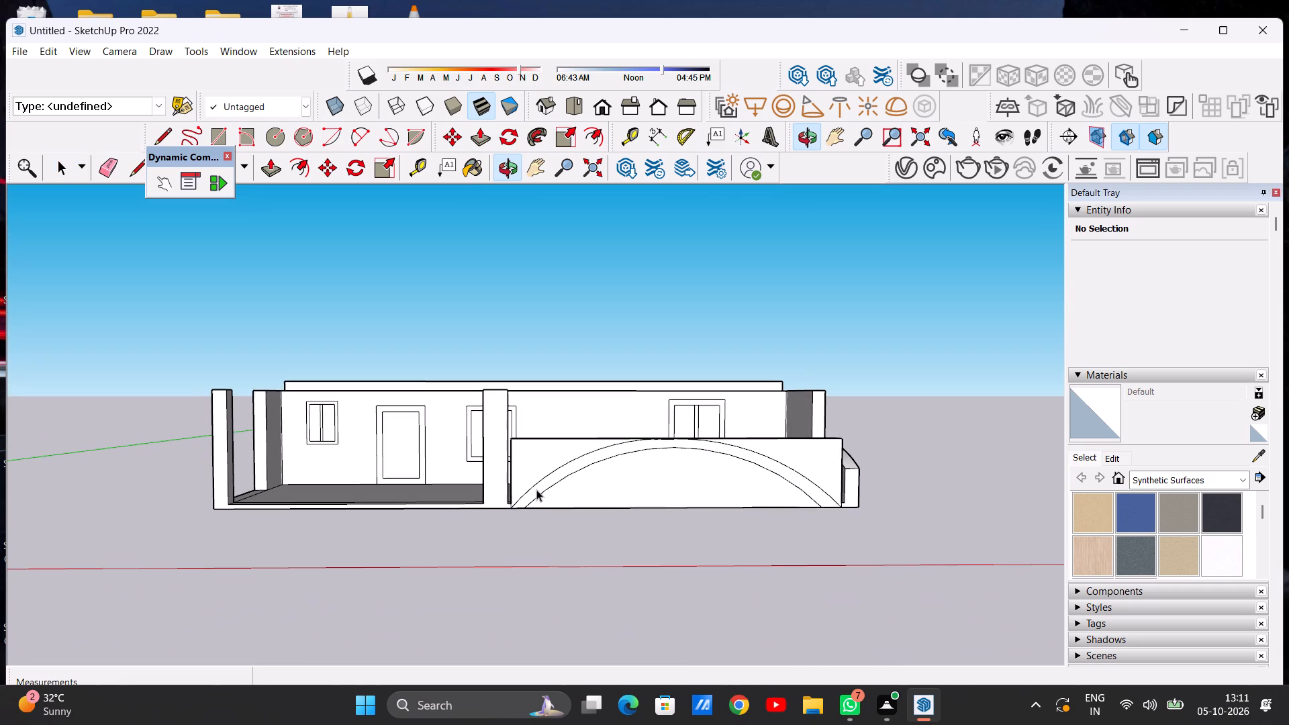
{"action": "scroll", "coordinate": [610, 491], "scroll_direction": "down", "scroll_amount": 2}
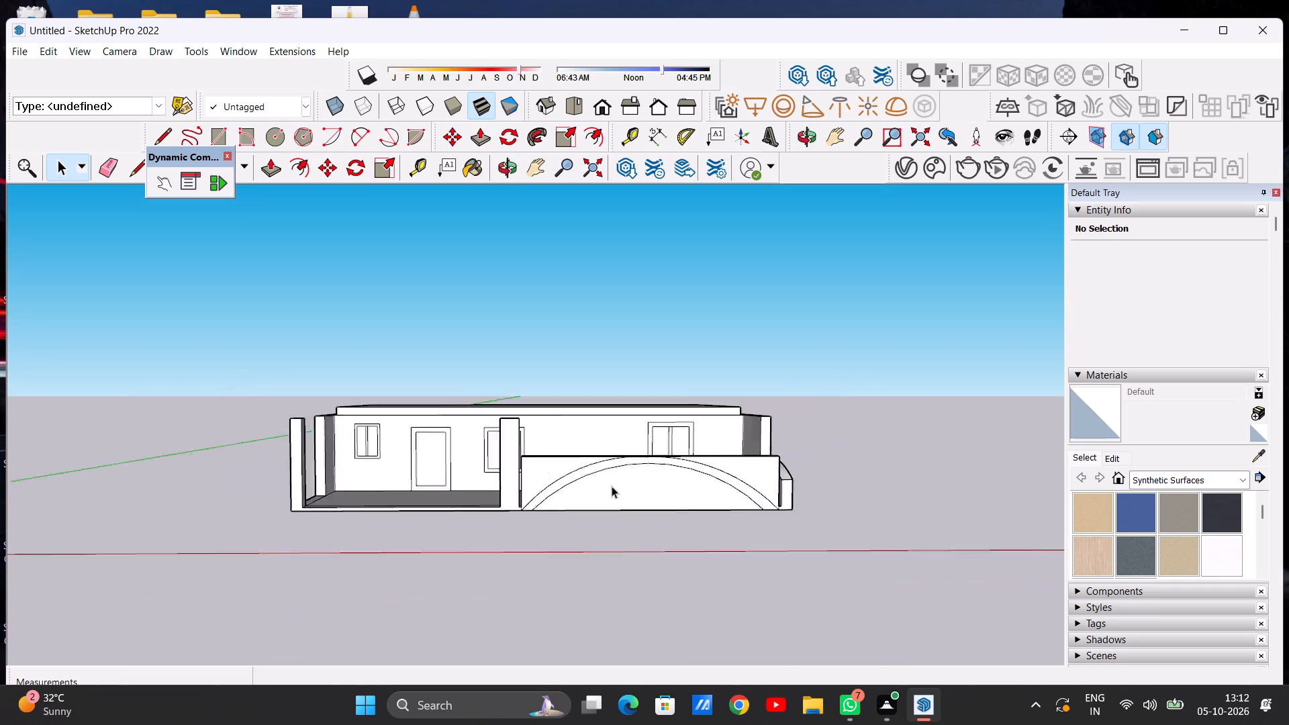
{"action": "scroll", "coordinate": [612, 486], "scroll_direction": "down", "scroll_amount": 5}
{"action": "scroll", "coordinate": [643, 489], "scroll_direction": "up", "scroll_amount": 8}
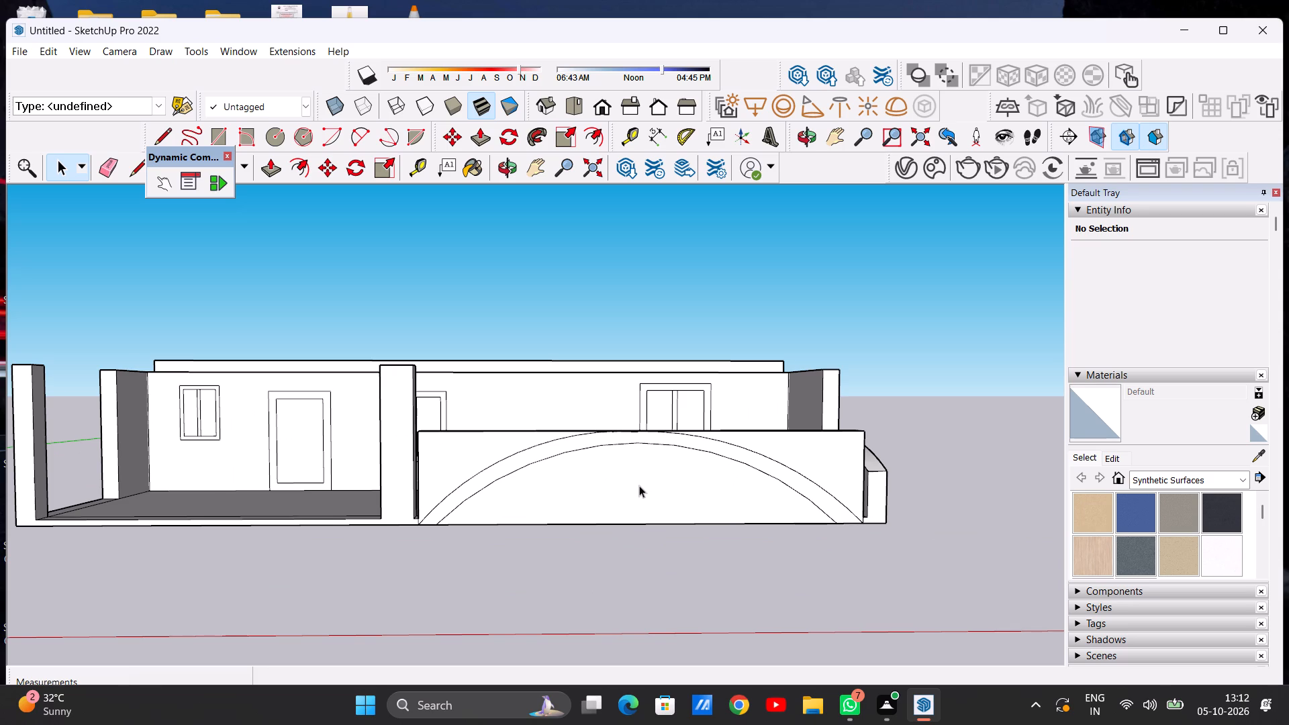
{"action": "scroll", "coordinate": [639, 485], "scroll_direction": "up", "scroll_amount": 1}
{"action": "scroll", "coordinate": [598, 495], "scroll_direction": "down", "scroll_amount": 6}
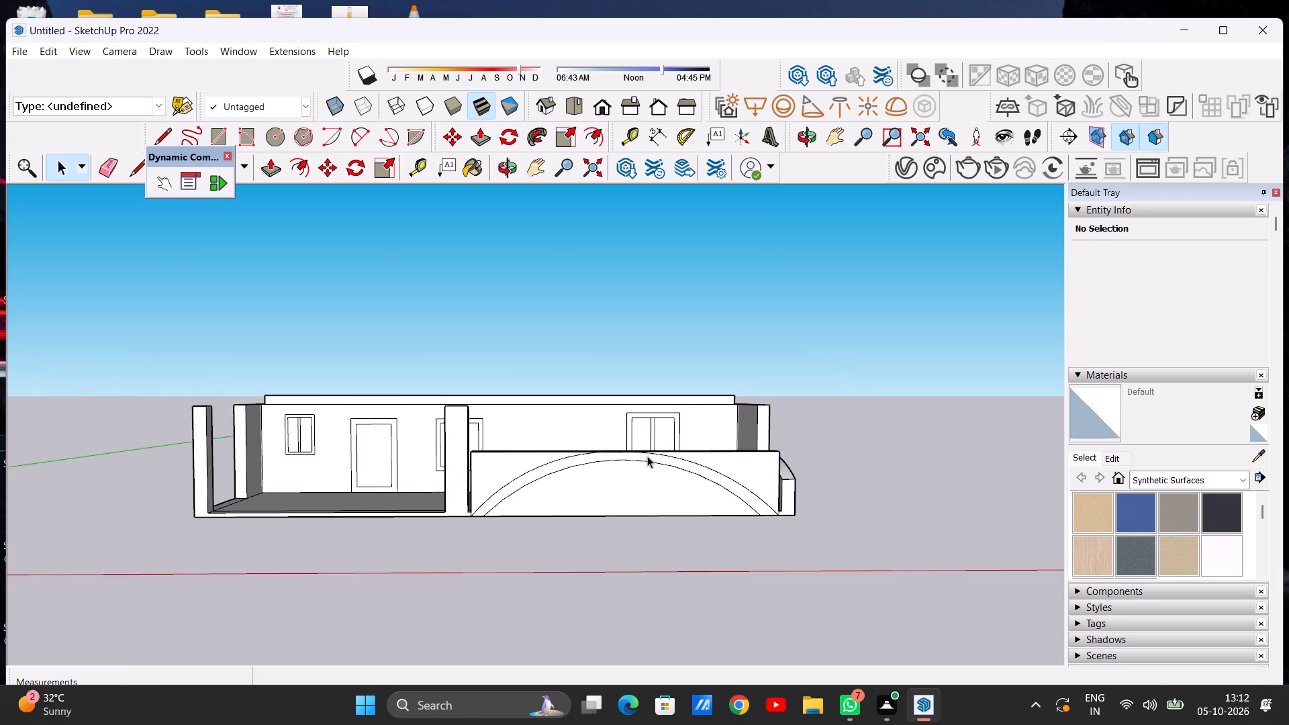
{"action": "scroll", "coordinate": [647, 456], "scroll_direction": "up", "scroll_amount": 8}
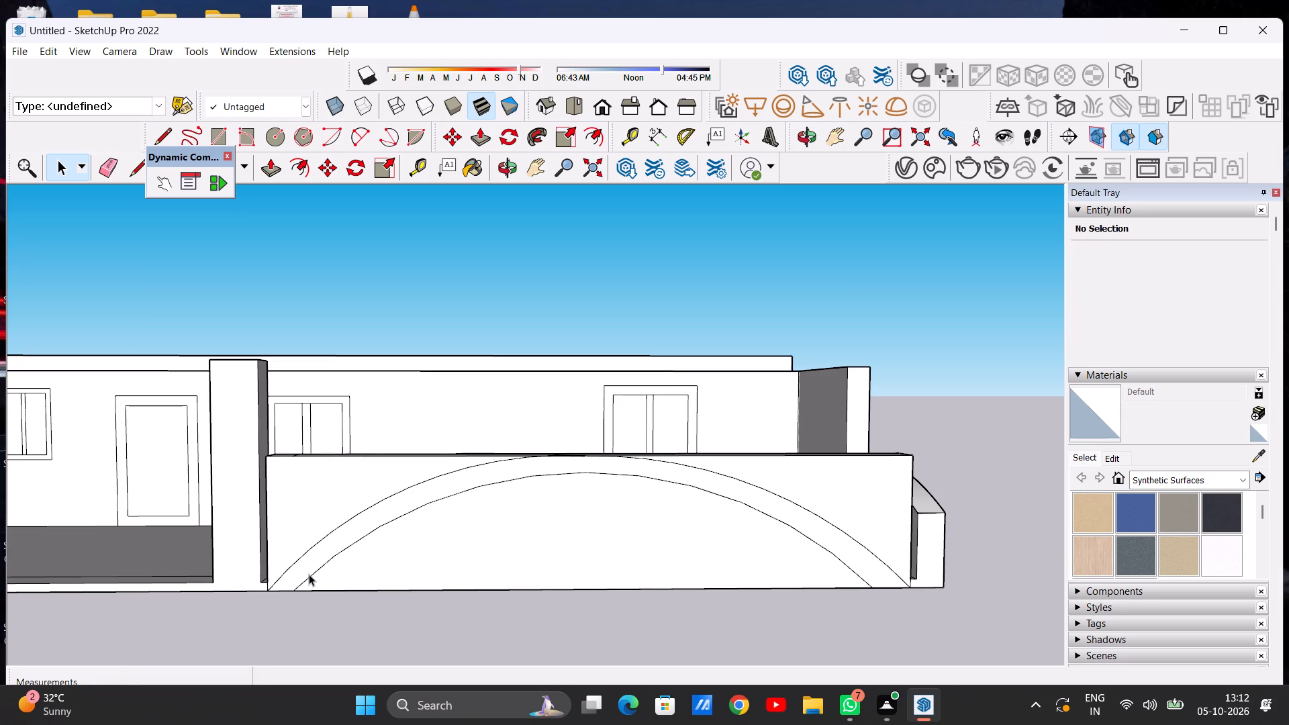
{"action": "scroll", "coordinate": [595, 543], "scroll_direction": "down", "scroll_amount": 4}
{"action": "scroll", "coordinate": [520, 536], "scroll_direction": "up", "scroll_amount": 3}
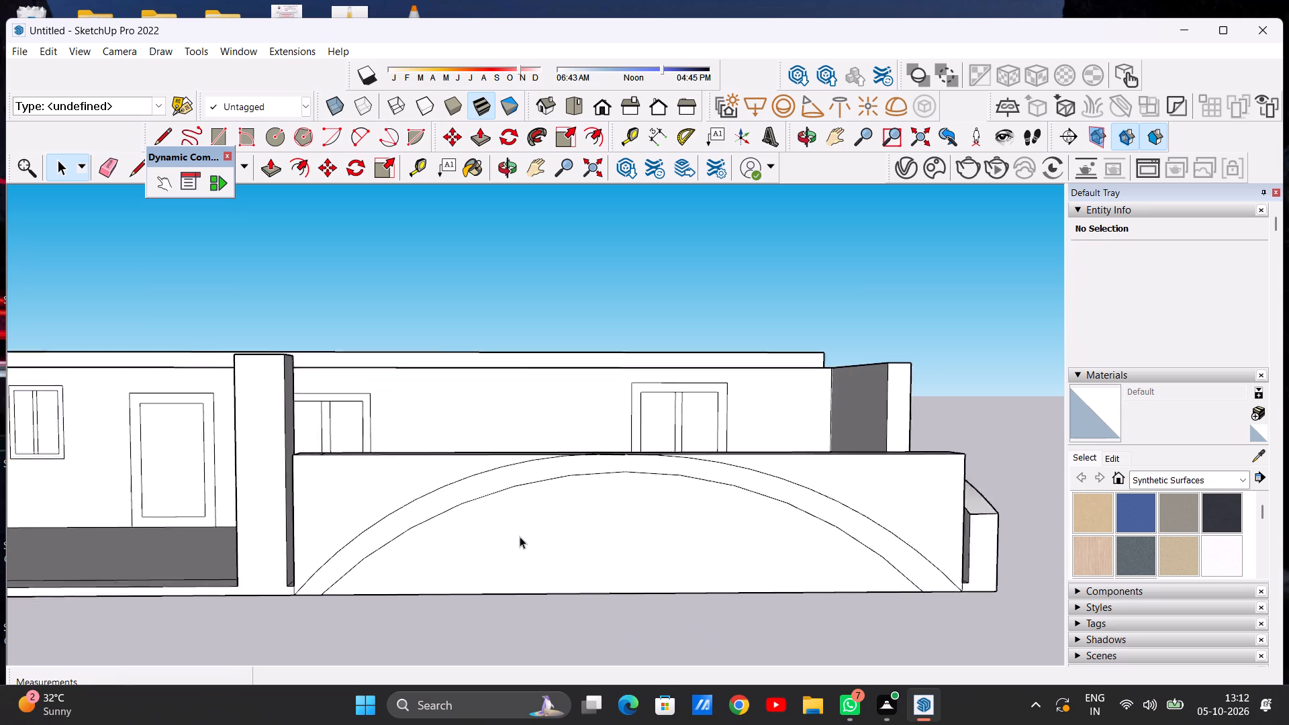
{"action": "scroll", "coordinate": [520, 536], "scroll_direction": "up", "scroll_amount": 2}
{"action": "key", "text": "ctrl+z"}
Erase the arch curves from the inner face of the low front wall.
{"action": "middle_click_drag", "start_coordinate": [347, 524], "coordinate": [898, 530]}
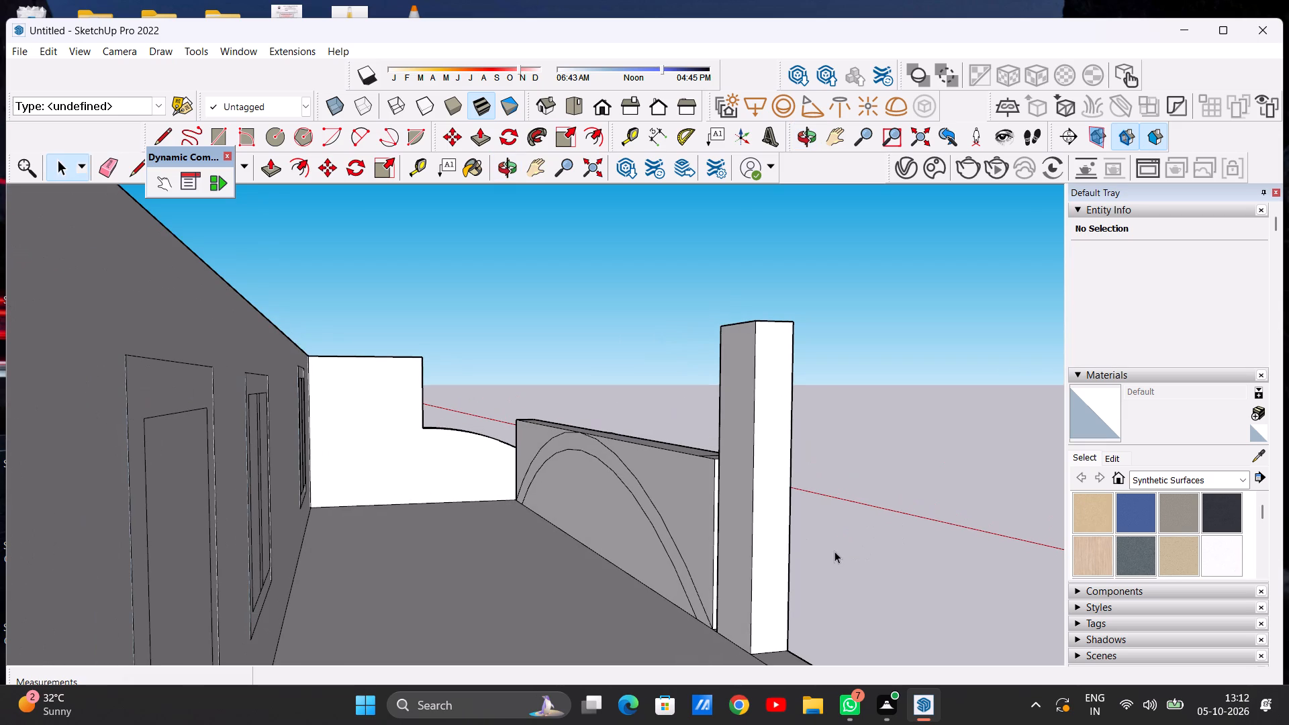
{"action": "key", "text": "e"}
{"action": "scroll", "coordinate": [640, 503], "scroll_direction": "up", "scroll_amount": 3}
{"action": "left_click_drag", "start_coordinate": [644, 489], "coordinate": [620, 514]}
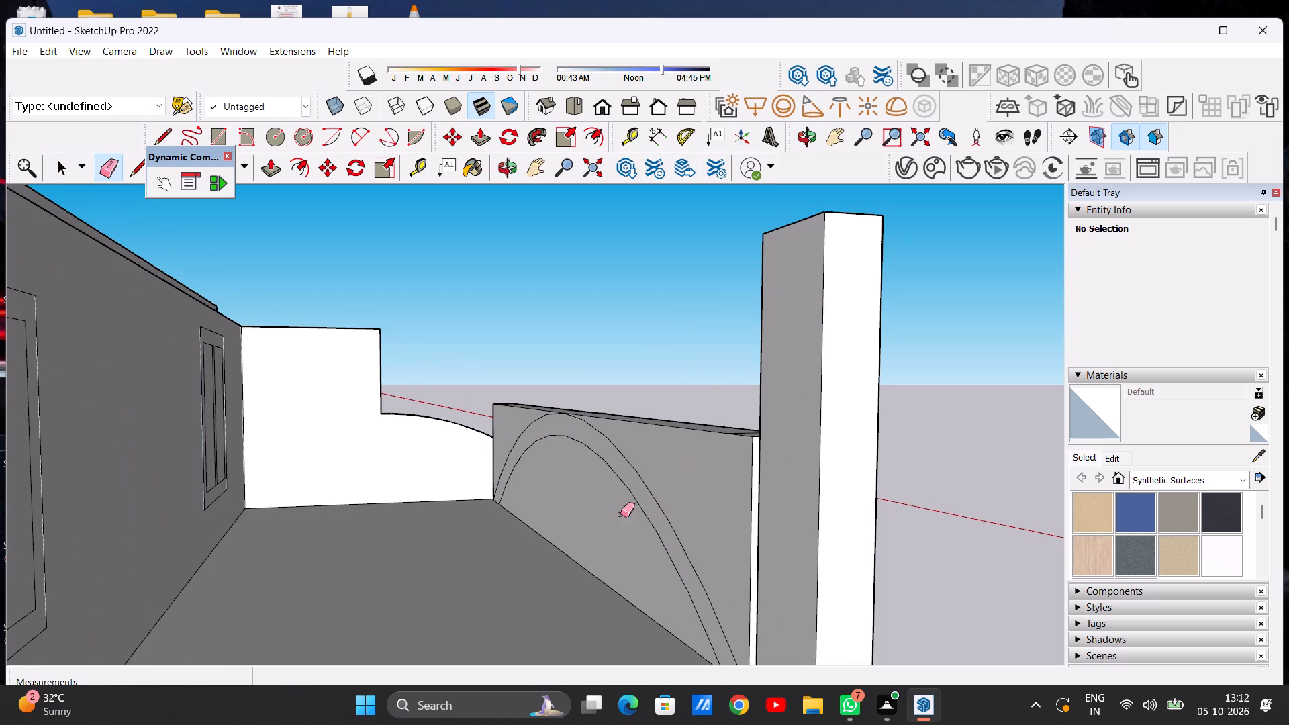
{"action": "left_click_drag", "start_coordinate": [620, 514], "coordinate": [616, 519]}
{"action": "left_click_drag", "start_coordinate": [658, 489], "coordinate": [638, 512]}
{"action": "scroll", "coordinate": [581, 539], "scroll_direction": "down", "scroll_amount": 6}
{"action": "scroll", "coordinate": [553, 471], "scroll_direction": "up", "scroll_amount": 3}
{"action": "scroll", "coordinate": [553, 473], "scroll_direction": "down", "scroll_amount": 6}
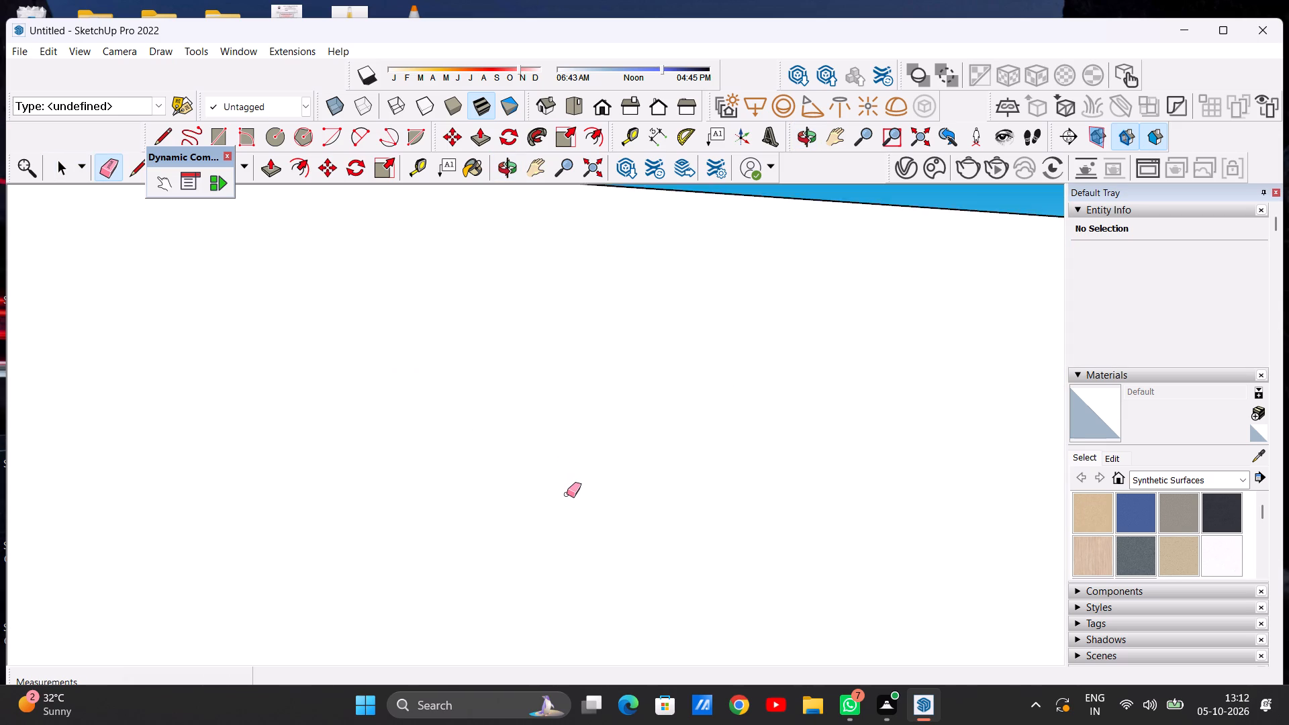
{"action": "scroll", "coordinate": [567, 494], "scroll_direction": "down", "scroll_amount": 20}
{"action": "scroll", "coordinate": [567, 494], "scroll_direction": "down", "scroll_amount": 3}
{"action": "middle_click_drag", "start_coordinate": [596, 387], "coordinate": [548, 562]}
{"action": "scroll", "coordinate": [569, 496], "scroll_direction": "down", "scroll_amount": 1}
{"action": "scroll", "coordinate": [563, 485], "scroll_direction": "up", "scroll_amount": 4}
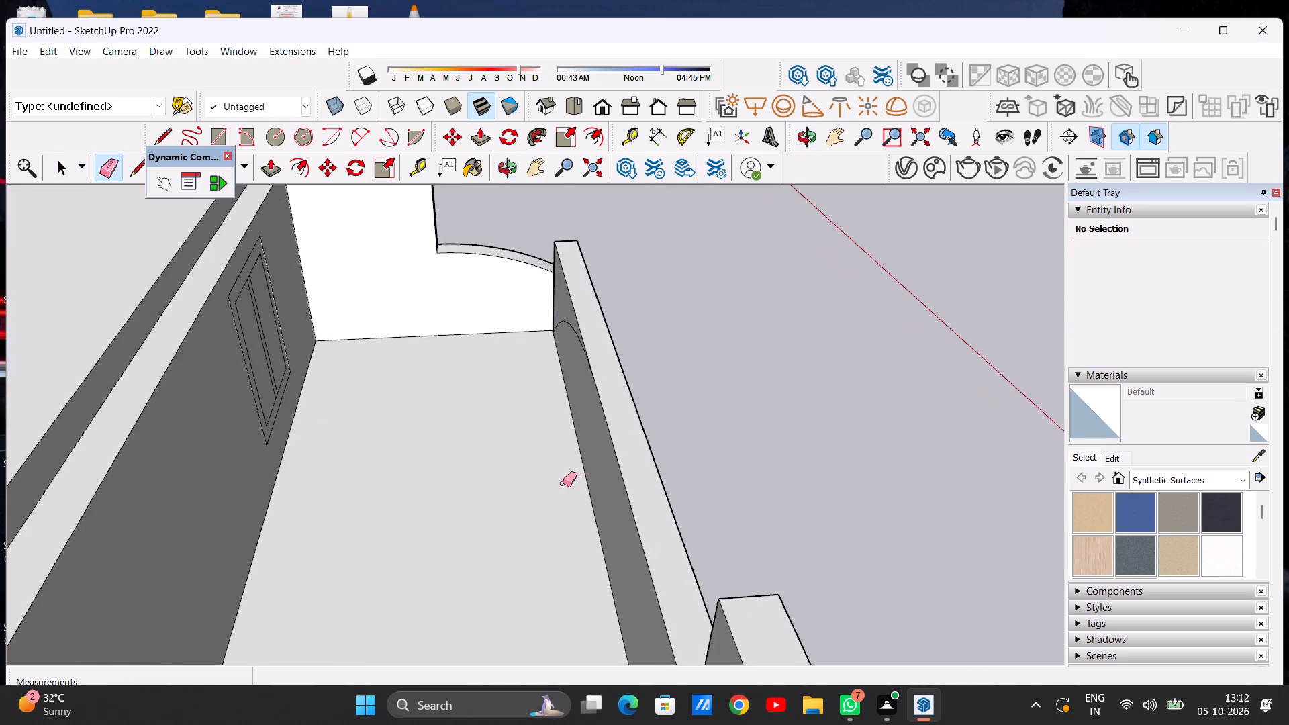
{"action": "scroll", "coordinate": [563, 483], "scroll_direction": "up", "scroll_amount": 4}
{"action": "middle_click_drag", "start_coordinate": [580, 467], "coordinate": [644, 411]}
{"action": "scroll", "coordinate": [585, 351], "scroll_direction": "up", "scroll_amount": 8}
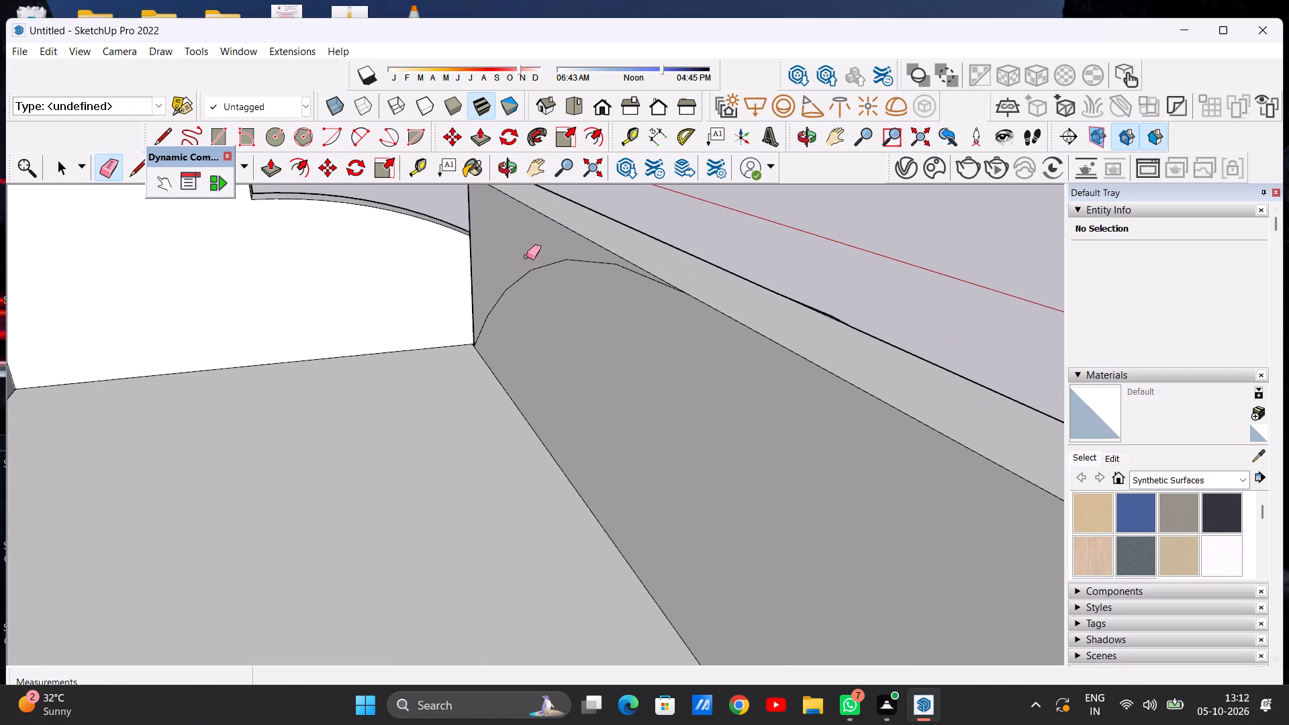
{"action": "left_click_drag", "start_coordinate": [520, 257], "coordinate": [523, 326]}
Erase both arch curves from the outer face of the low front wall.
{"action": "scroll", "coordinate": [502, 418], "scroll_direction": "down", "scroll_amount": 13}
{"action": "middle_click_drag", "start_coordinate": [680, 452], "coordinate": [407, 446]}
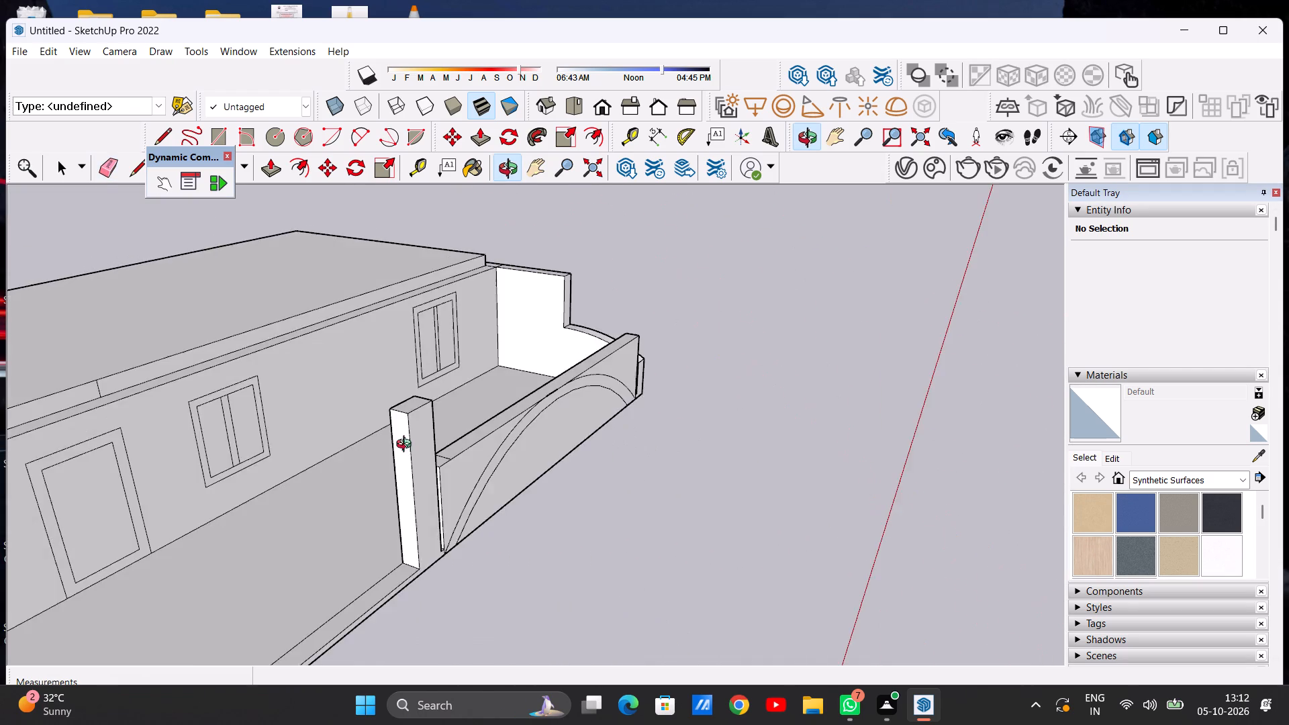
{"action": "middle_click_drag", "start_coordinate": [407, 446], "coordinate": [389, 443]}
{"action": "scroll", "coordinate": [575, 449], "scroll_direction": "up", "scroll_amount": 7}
{"action": "left_click_drag", "start_coordinate": [700, 311], "coordinate": [642, 352]}
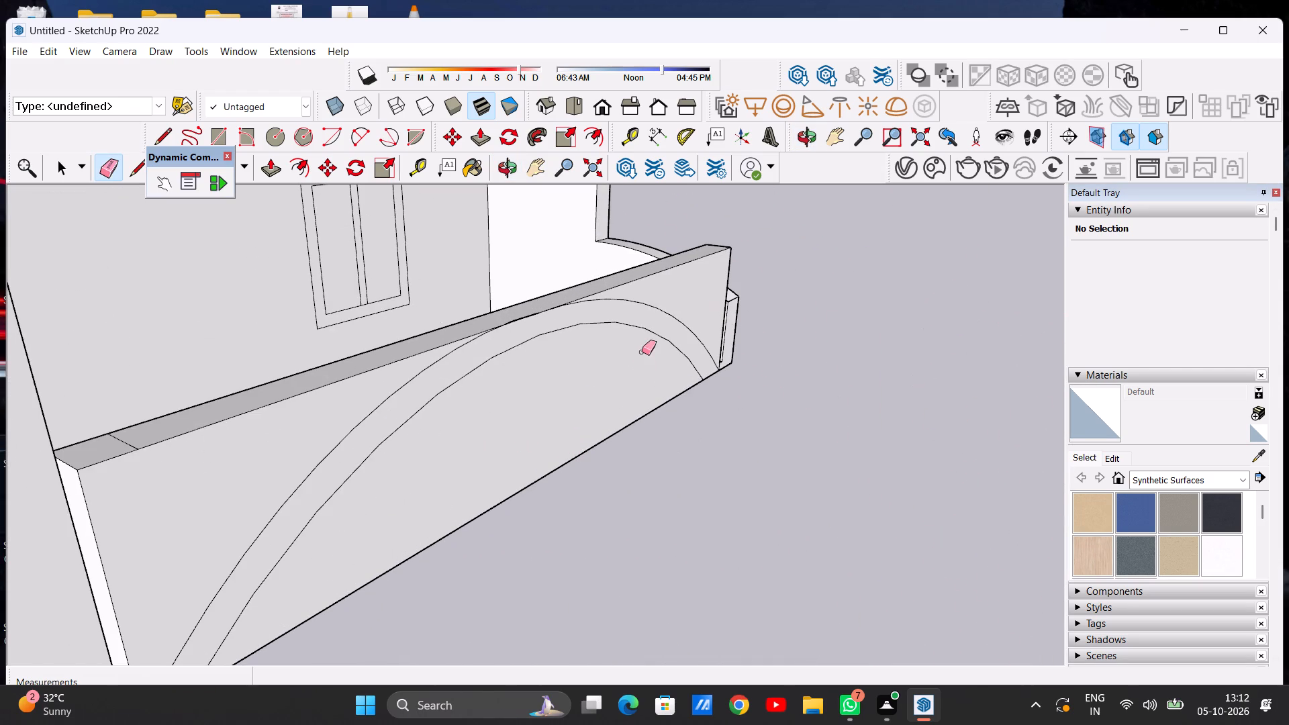
{"action": "left_click_drag", "start_coordinate": [642, 352], "coordinate": [637, 379]}
{"action": "scroll", "coordinate": [716, 399], "scroll_direction": "down", "scroll_amount": 8}
{"action": "scroll", "coordinate": [427, 487], "scroll_direction": "up", "scroll_amount": 7}
{"action": "scroll", "coordinate": [775, 392], "scroll_direction": "up", "scroll_amount": 7}
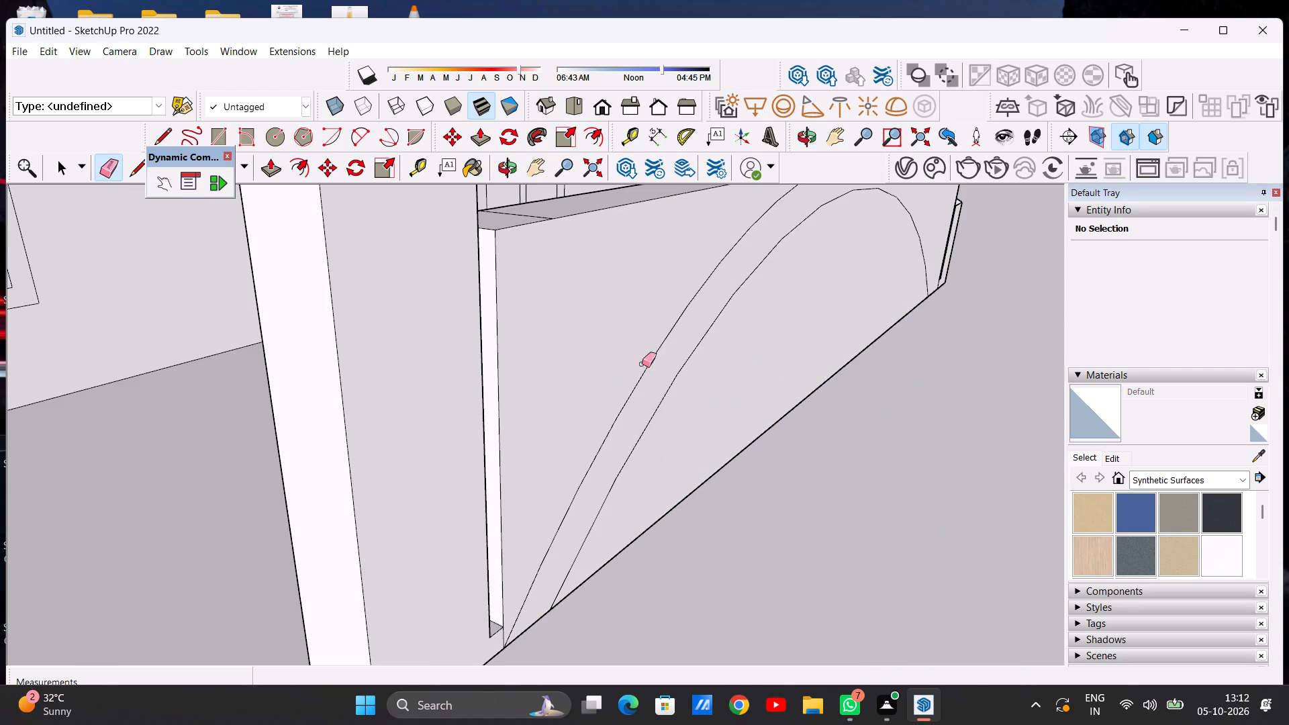
{"action": "left_click_drag", "start_coordinate": [632, 358], "coordinate": [666, 407]}
{"action": "scroll", "coordinate": [657, 416], "scroll_direction": "down", "scroll_amount": 7}
{"action": "scroll", "coordinate": [632, 397], "scroll_direction": "up", "scroll_amount": 1}
{"action": "scroll", "coordinate": [633, 396], "scroll_direction": "down", "scroll_amount": 8}
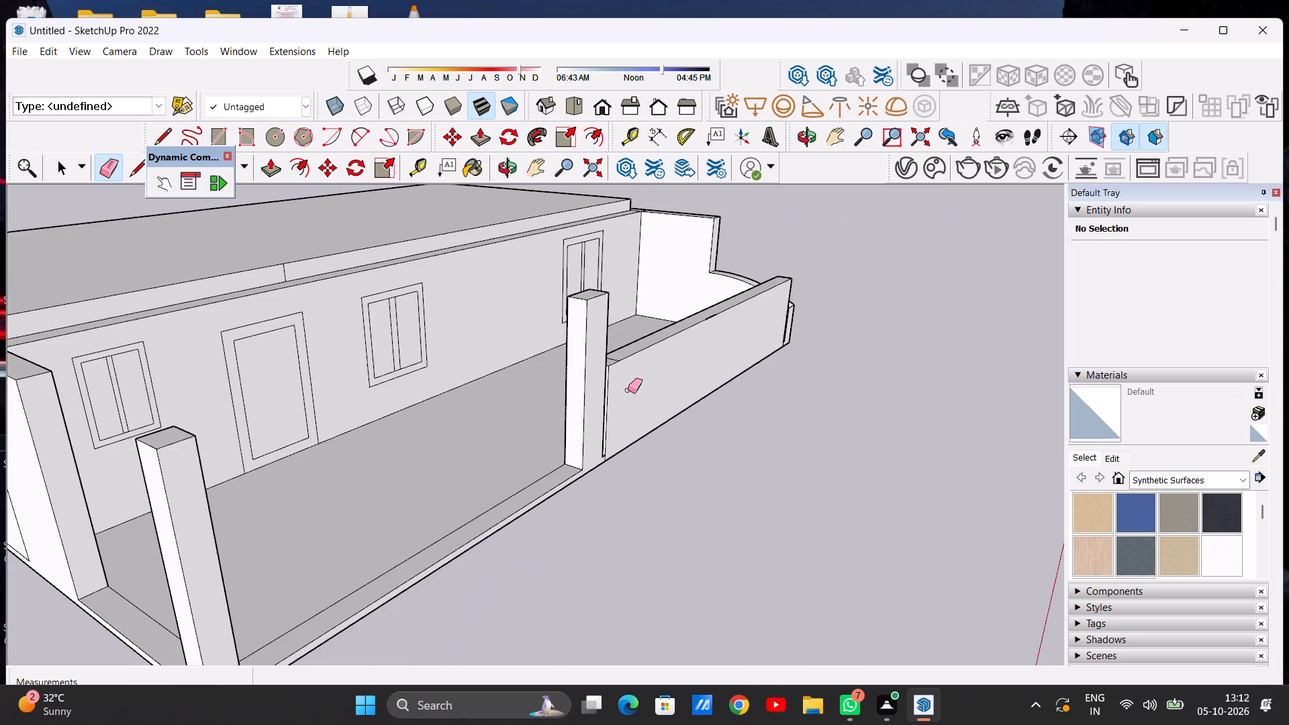
Erase the leftover arc fragment along the top outer edge of the low front wall.
{"action": "middle_click_drag", "start_coordinate": [771, 387], "coordinate": [575, 349]}
{"action": "middle_click_drag", "start_coordinate": [698, 335], "coordinate": [669, 494]}
{"action": "scroll", "coordinate": [700, 462], "scroll_direction": "up", "scroll_amount": 7}
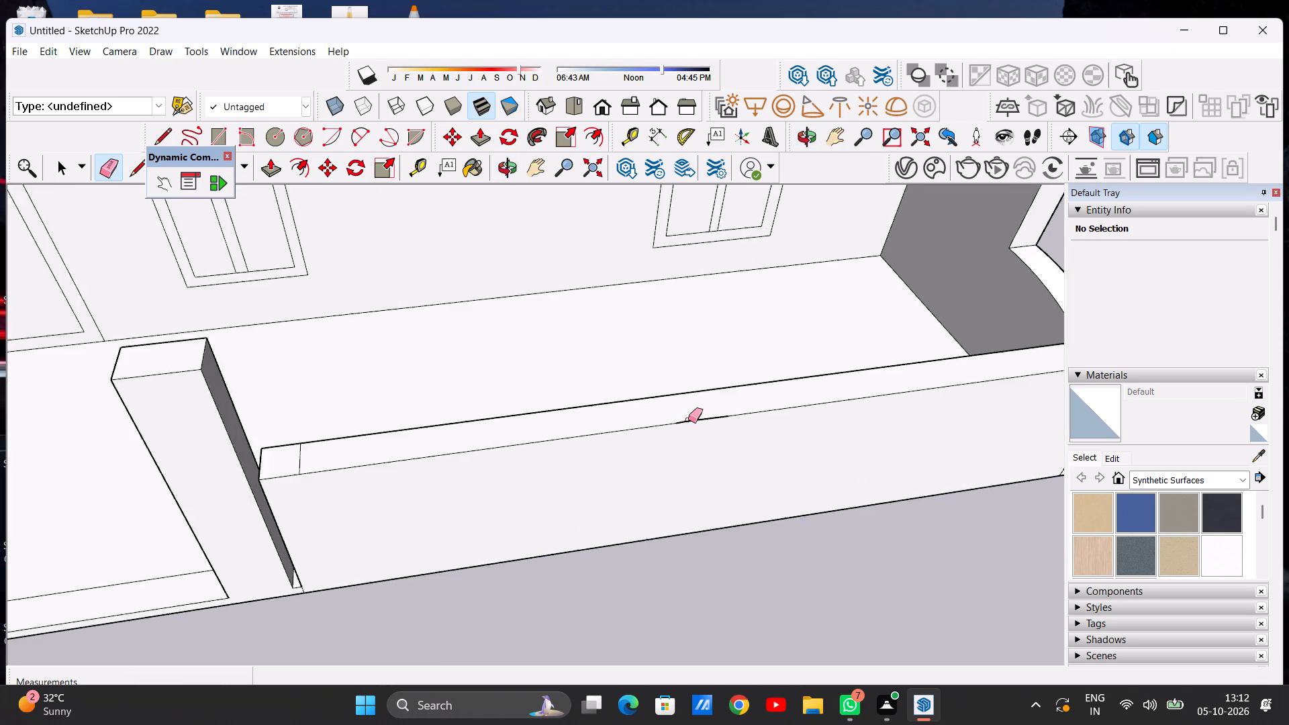
{"action": "scroll", "coordinate": [688, 420], "scroll_direction": "up", "scroll_amount": 14}
{"action": "left_click", "coordinate": [708, 405]}
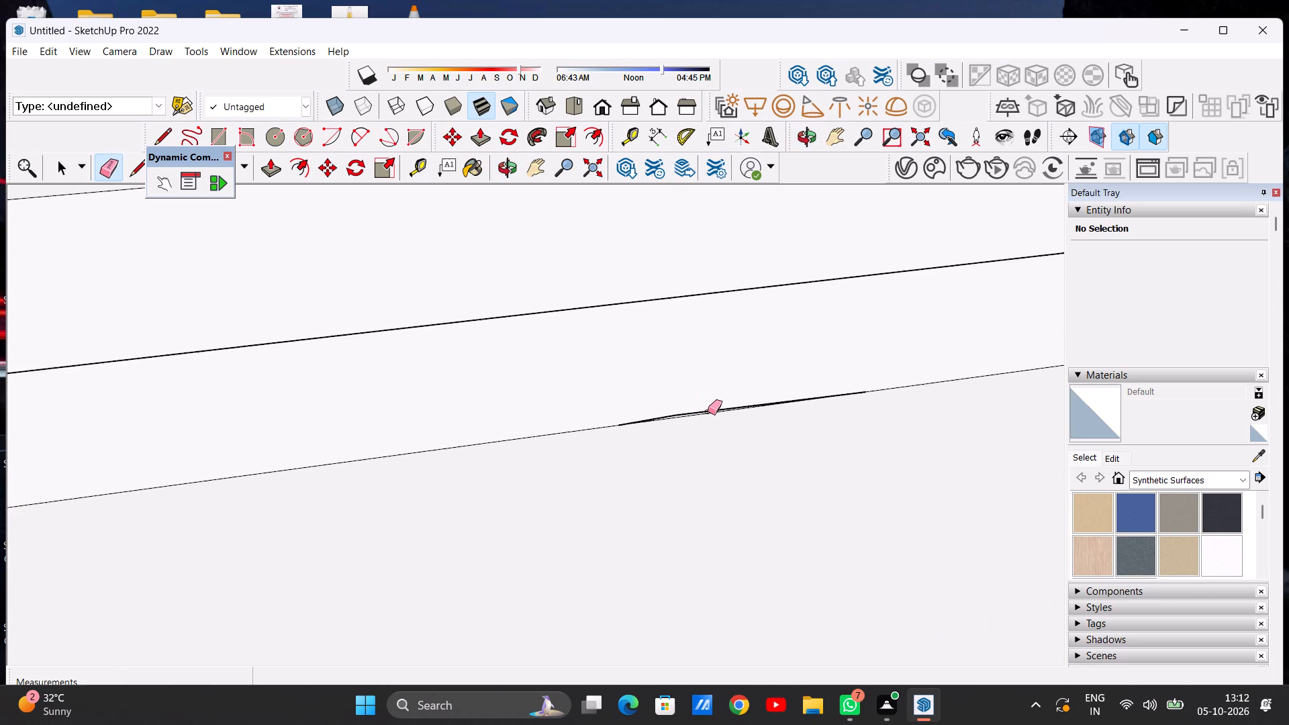
{"action": "left_click", "coordinate": [708, 412]}
Erase the seam line across the top of the low front wall beside the middle pillar.
{"action": "scroll", "coordinate": [770, 452], "scroll_direction": "down", "scroll_amount": 20}
{"action": "scroll", "coordinate": [551, 483], "scroll_direction": "up", "scroll_amount": 4}
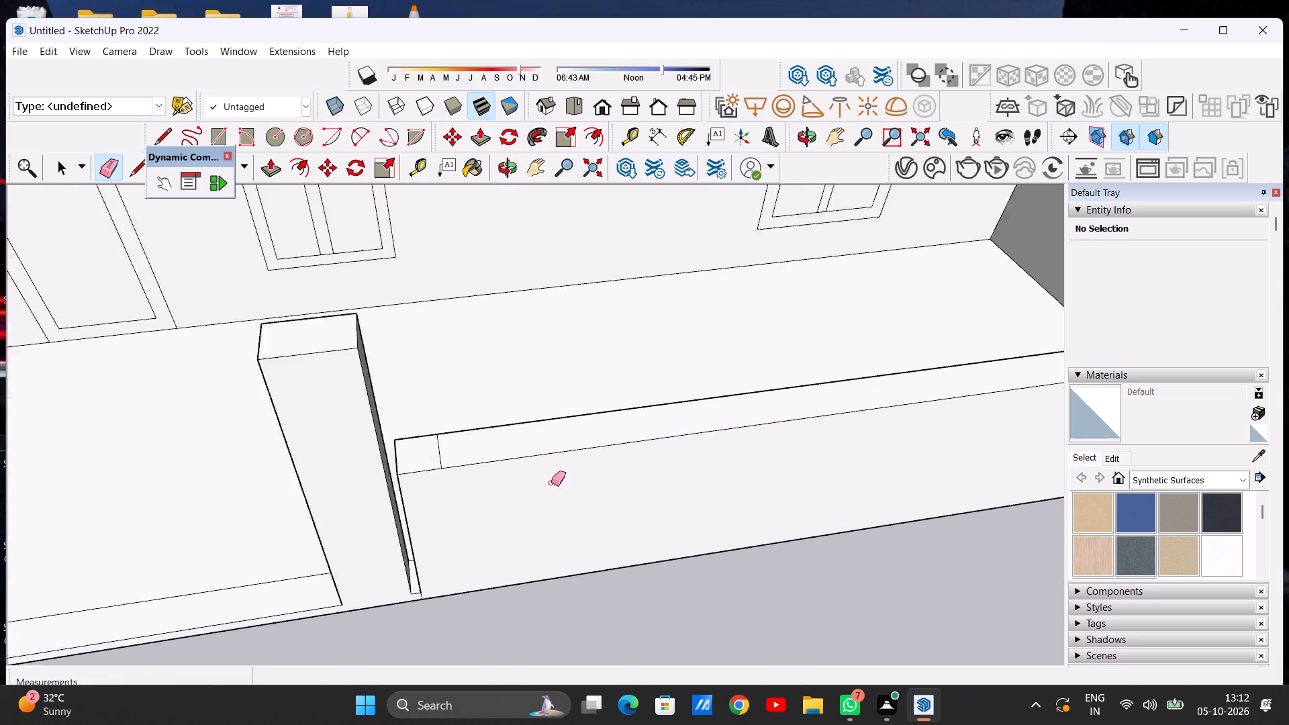
{"action": "scroll", "coordinate": [551, 483], "scroll_direction": "up", "scroll_amount": 3}
{"action": "scroll", "coordinate": [675, 464], "scroll_direction": "down", "scroll_amount": 13}
{"action": "scroll", "coordinate": [634, 451], "scroll_direction": "up", "scroll_amount": 10}
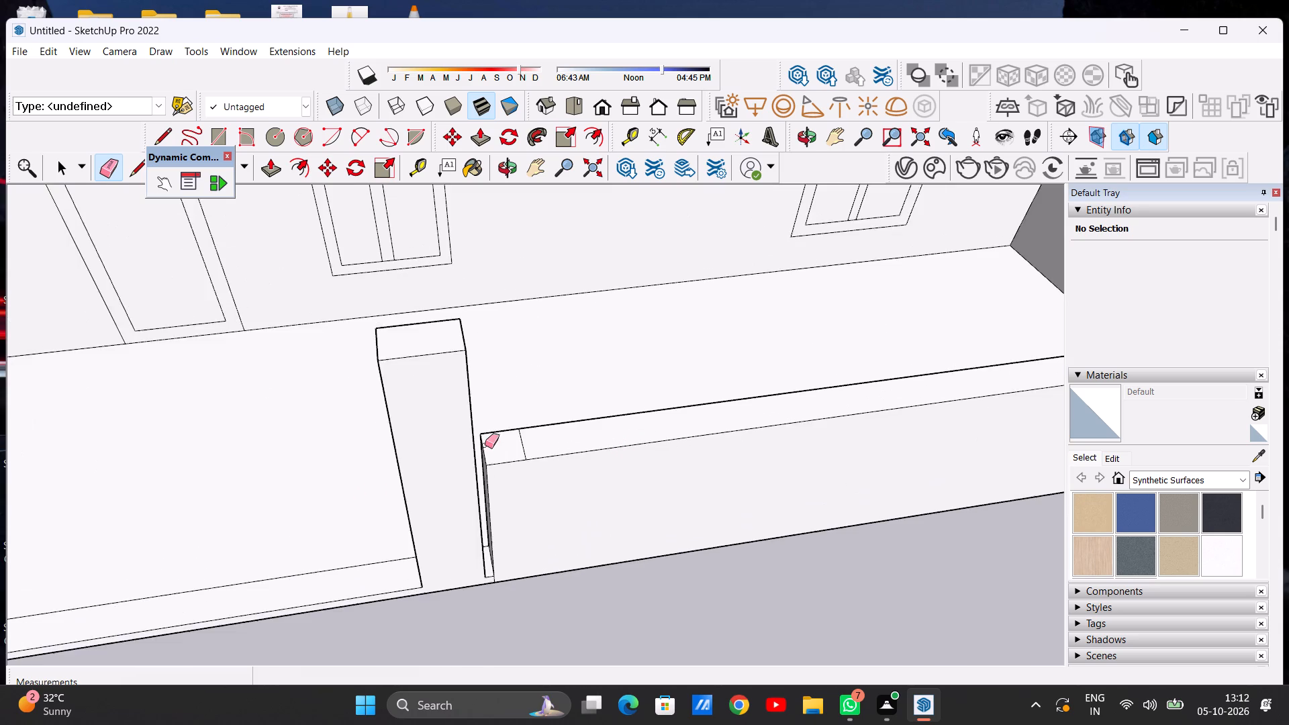
{"action": "scroll", "coordinate": [485, 445], "scroll_direction": "up", "scroll_amount": 4}
{"action": "left_click_drag", "start_coordinate": [543, 444], "coordinate": [564, 446]}
{"action": "scroll", "coordinate": [526, 506], "scroll_direction": "down", "scroll_amount": 20}
{"action": "scroll", "coordinate": [526, 506], "scroll_direction": "down", "scroll_amount": 1}
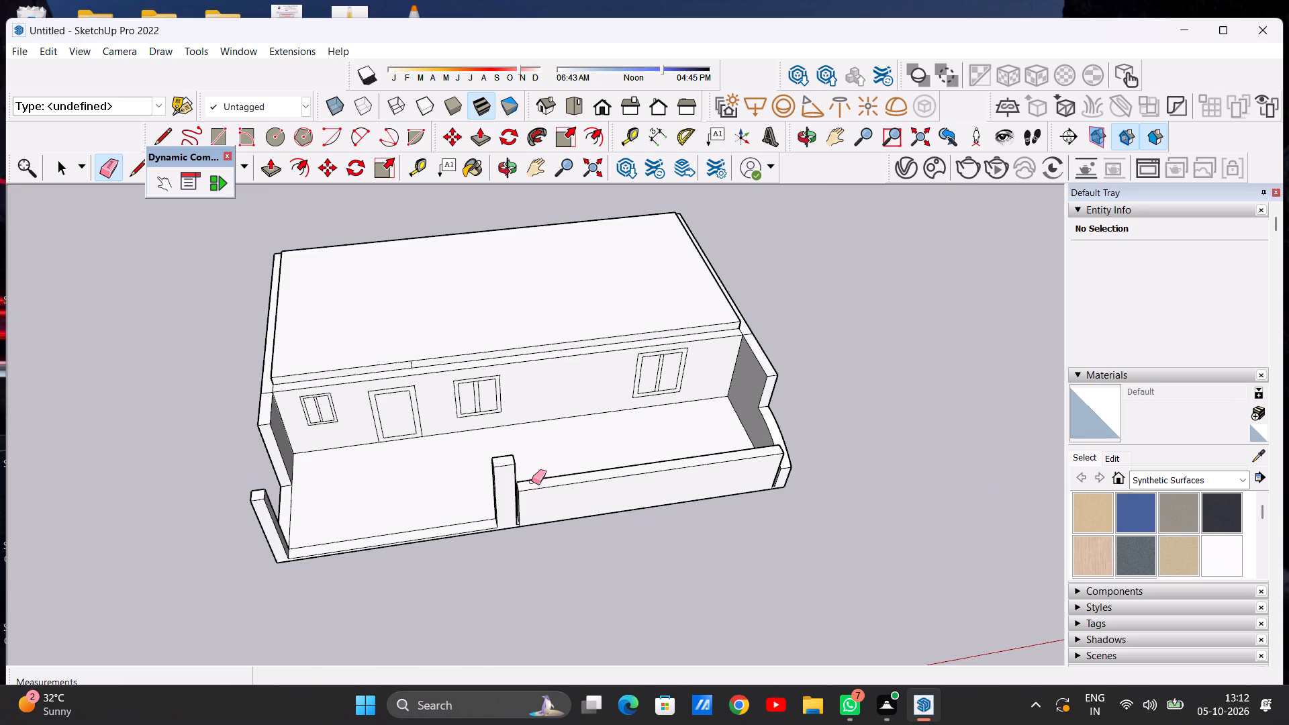
Inspect the veranda and low front wall from above and at eye level.
{"action": "scroll", "coordinate": [667, 515], "scroll_direction": "up", "scroll_amount": 4}
{"action": "middle_click_drag", "start_coordinate": [628, 456], "coordinate": [596, 357]}
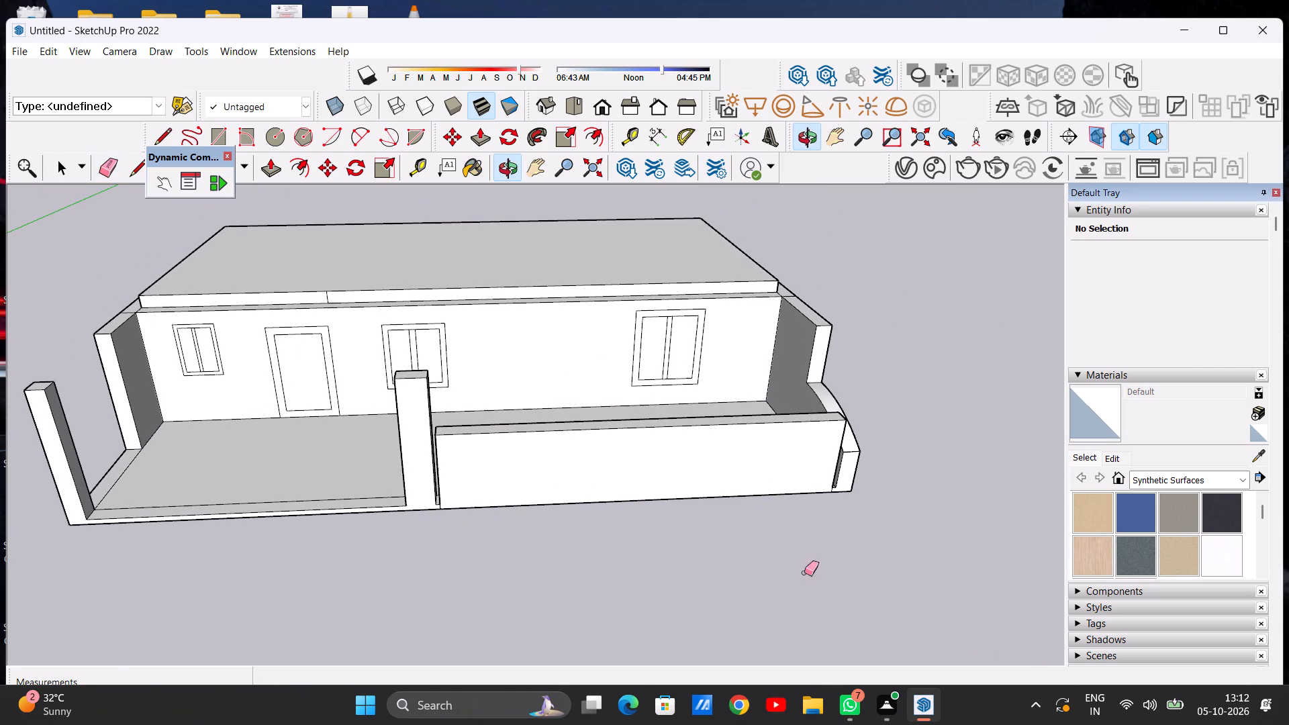
{"action": "middle_click_drag", "start_coordinate": [816, 526], "coordinate": [596, 668]}
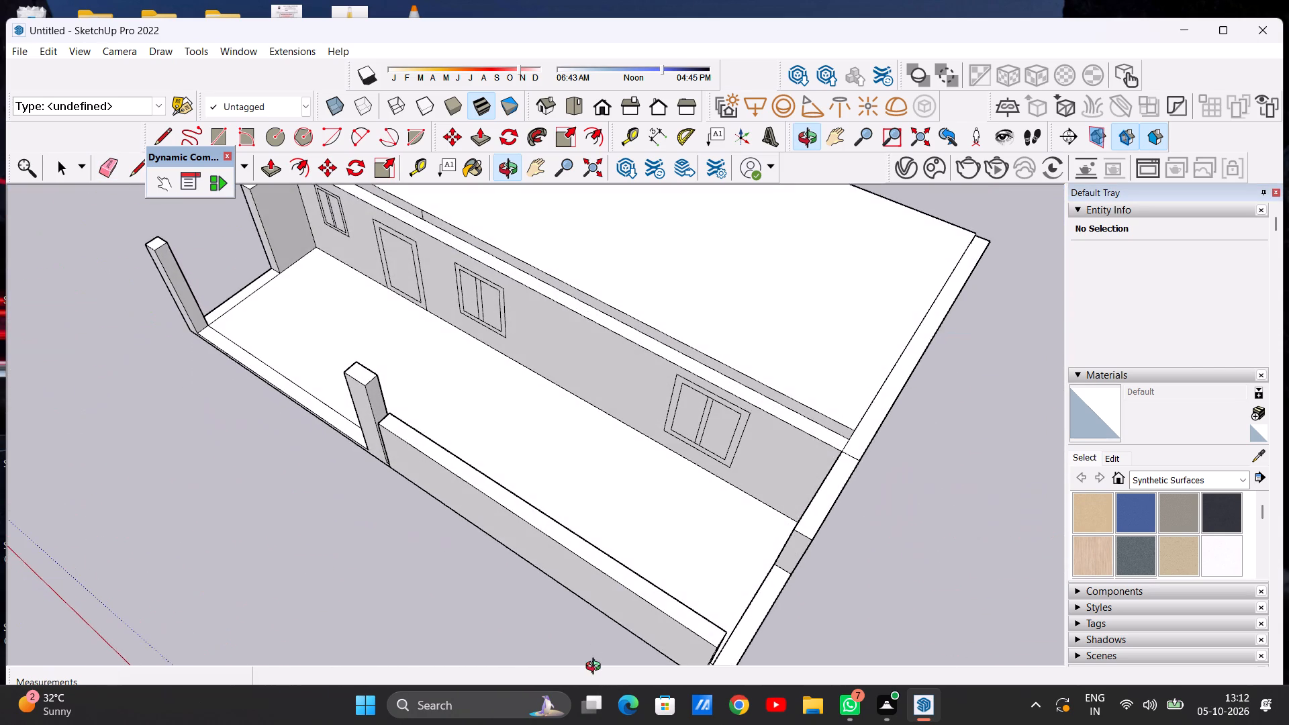
{"action": "middle_click_drag", "start_coordinate": [596, 668], "coordinate": [598, 667]}
{"action": "scroll", "coordinate": [764, 512], "scroll_direction": "down", "scroll_amount": 12}
{"action": "middle_click_drag", "start_coordinate": [730, 616], "coordinate": [843, 403]}
{"action": "scroll", "coordinate": [759, 459], "scroll_direction": "up", "scroll_amount": 7}
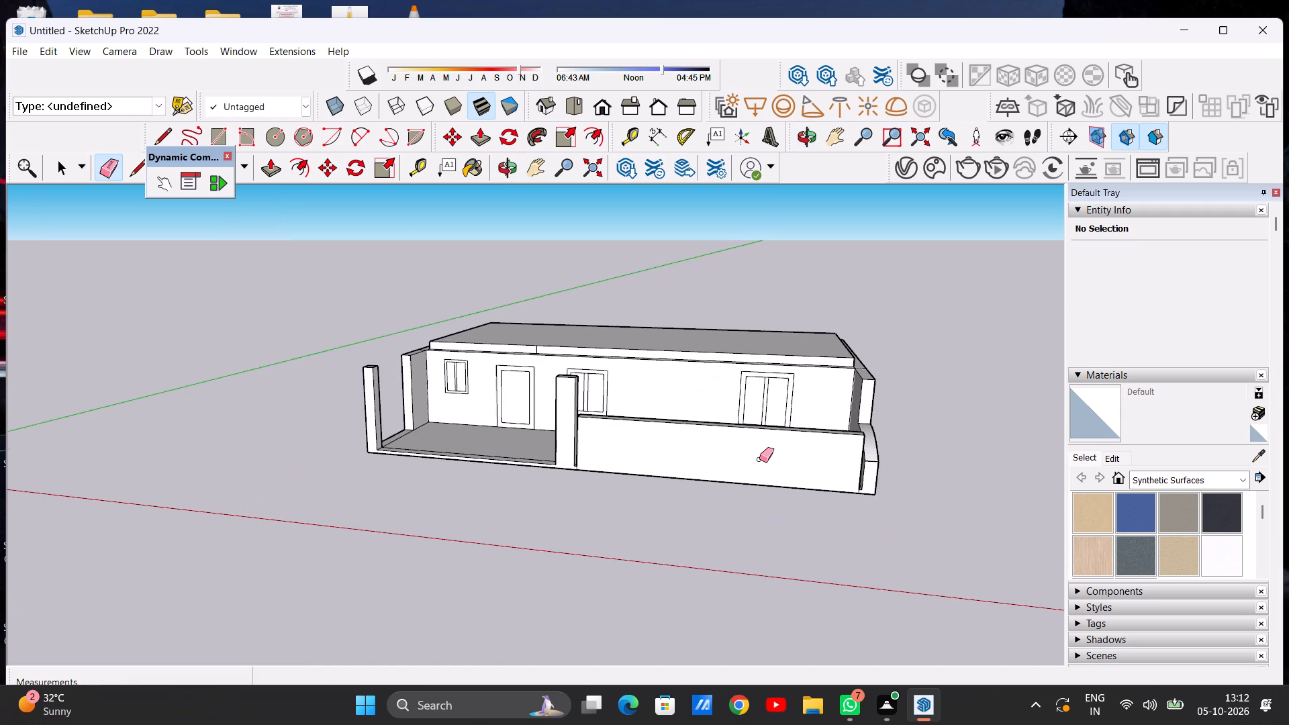
{"action": "key", "text": "space"}
{"action": "scroll", "coordinate": [775, 487], "scroll_direction": "up", "scroll_amount": 1}
{"action": "middle_click_drag", "start_coordinate": [775, 487], "coordinate": [791, 418]}
{"action": "scroll", "coordinate": [796, 413], "scroll_direction": "up", "scroll_amount": 6}
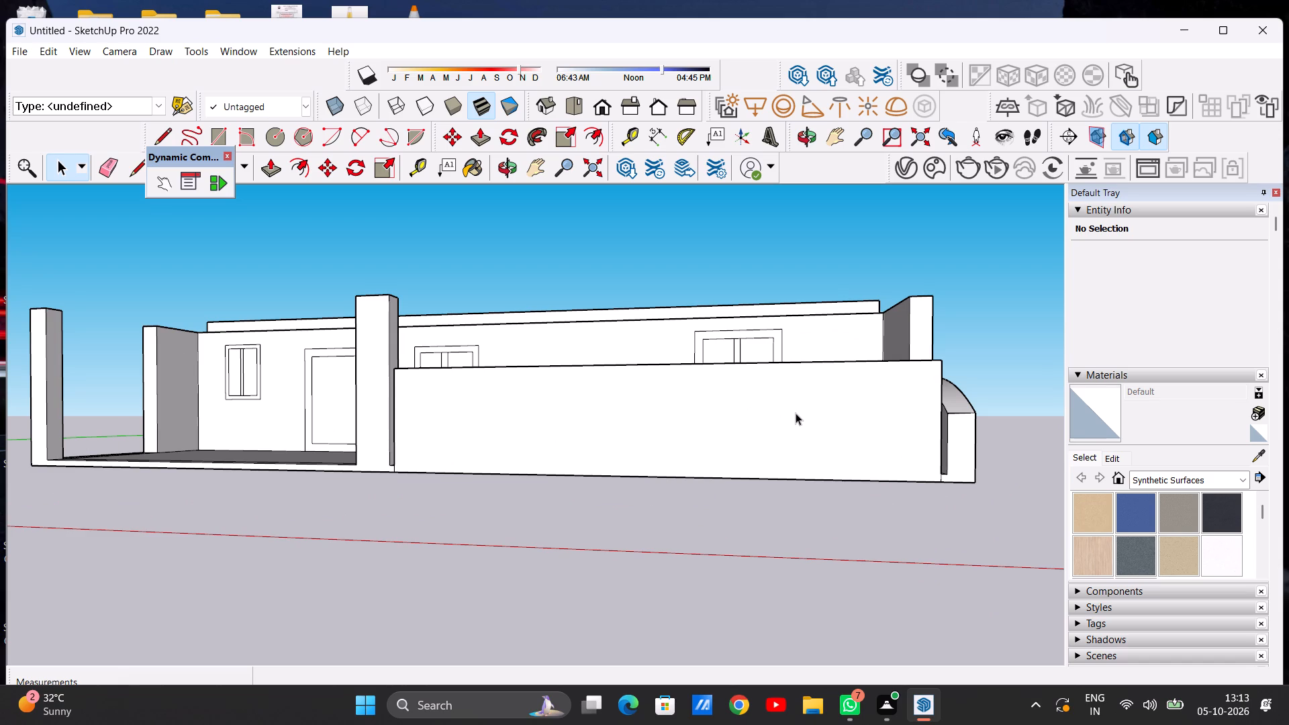
{"action": "scroll", "coordinate": [747, 456], "scroll_direction": "down", "scroll_amount": 8}
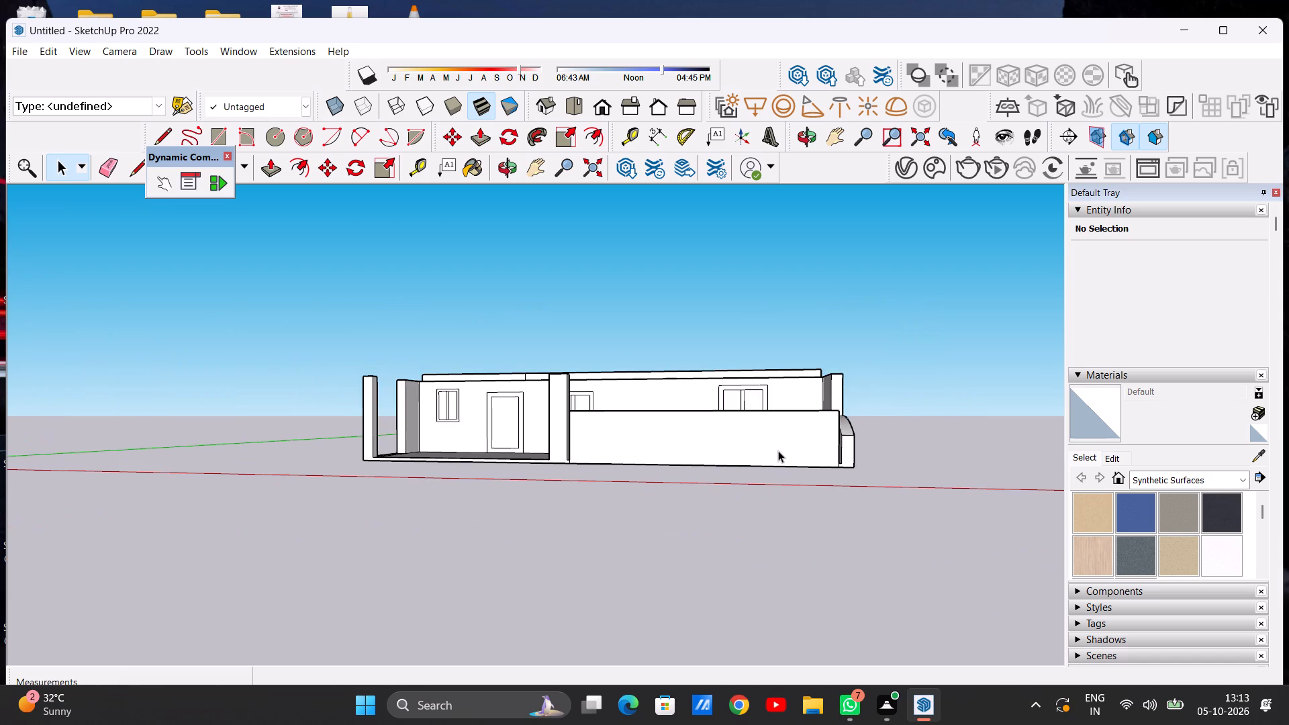
{"action": "scroll", "coordinate": [588, 422], "scroll_direction": "up", "scroll_amount": 5}
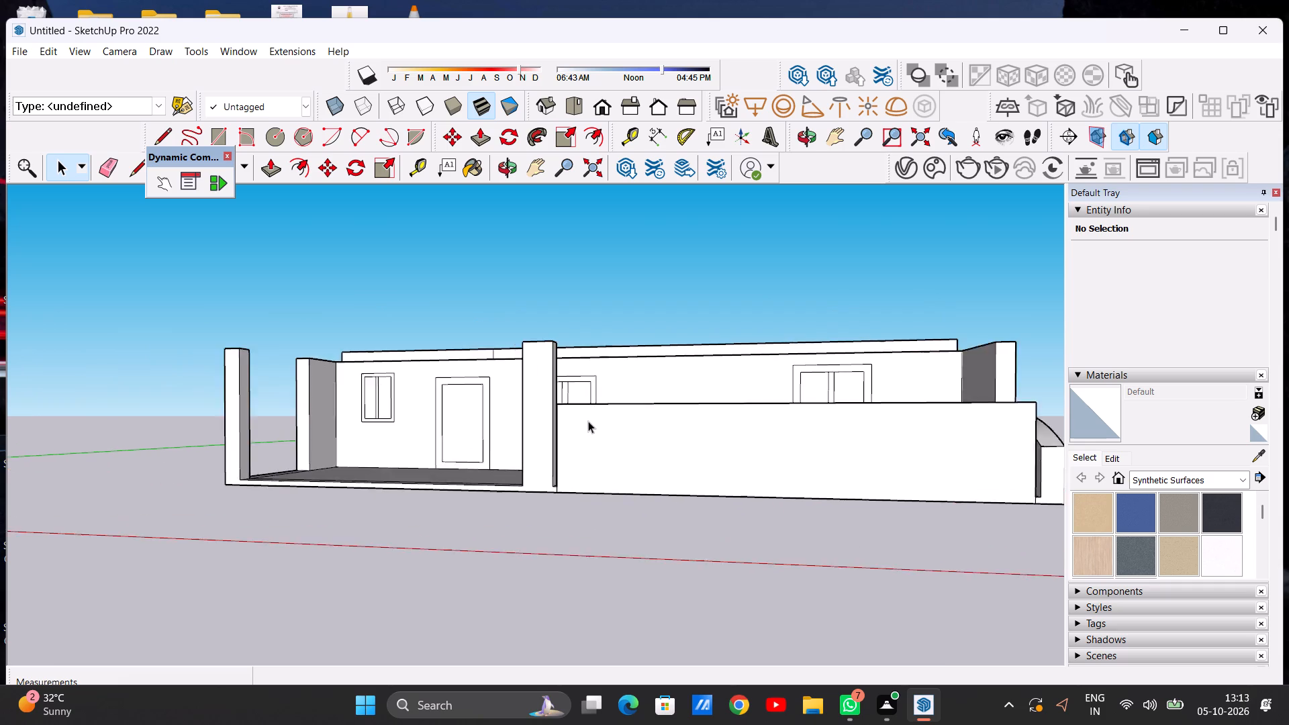
Inspect the veranda, middle pillar and low front wall from several angles and distances.
{"action": "scroll", "coordinate": [588, 421], "scroll_direction": "up", "scroll_amount": 7}
{"action": "middle_click_drag", "start_coordinate": [586, 444], "coordinate": [607, 501]}
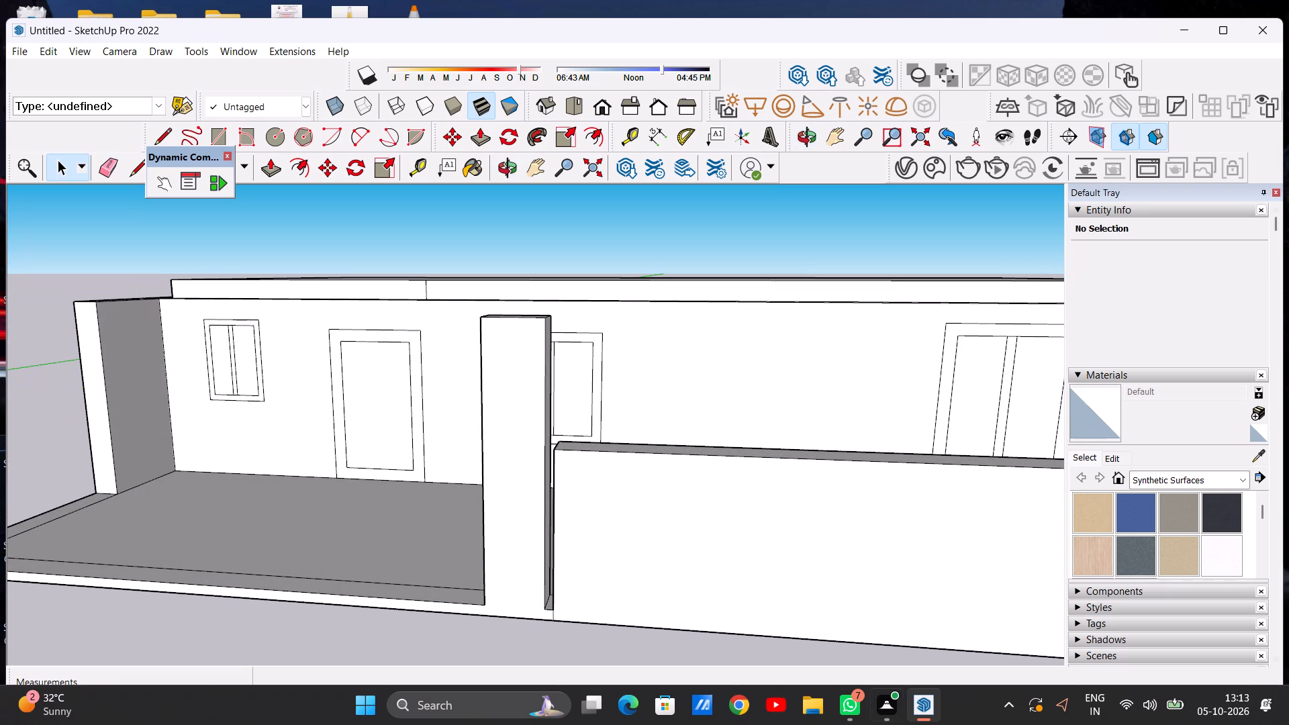
{"action": "scroll", "coordinate": [689, 609], "scroll_direction": "down", "scroll_amount": 5}
{"action": "middle_click_drag", "start_coordinate": [611, 557], "coordinate": [803, 497]}
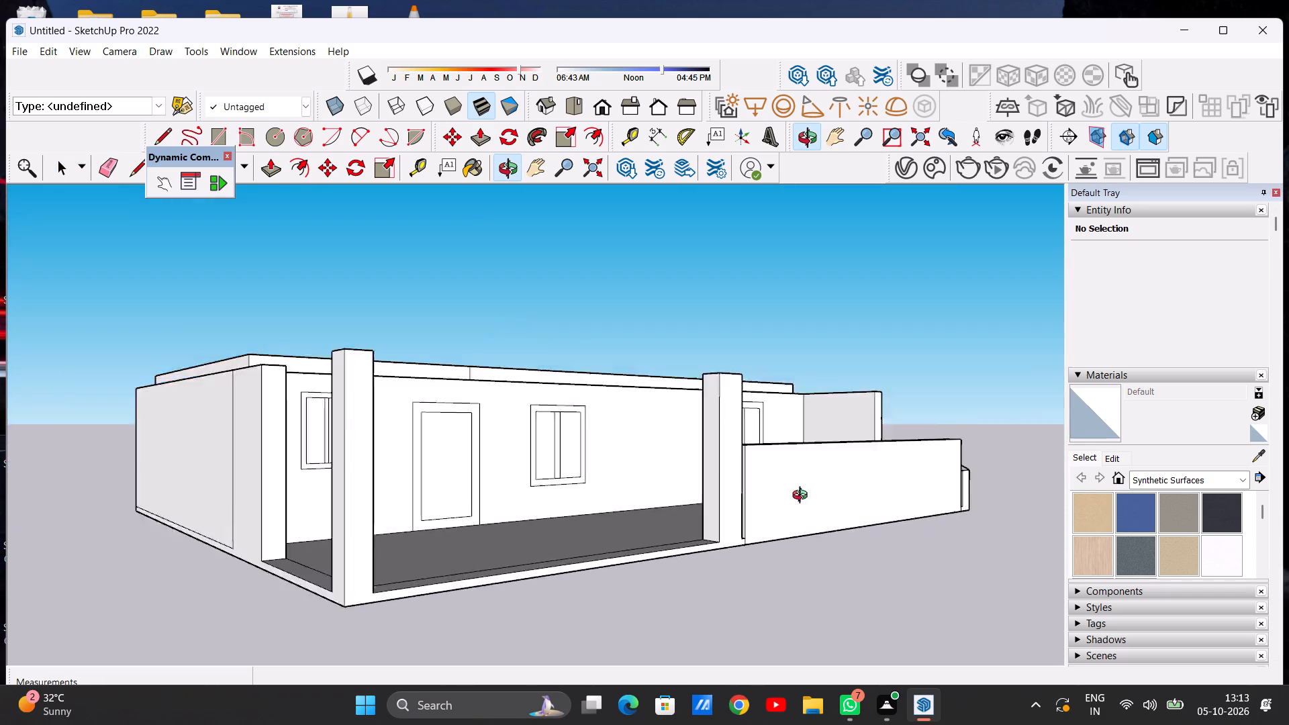
{"action": "middle_click_drag", "start_coordinate": [803, 497], "coordinate": [616, 512]}
{"action": "scroll", "coordinate": [624, 508], "scroll_direction": "down", "scroll_amount": 16}
{"action": "scroll", "coordinate": [687, 538], "scroll_direction": "up", "scroll_amount": 3}
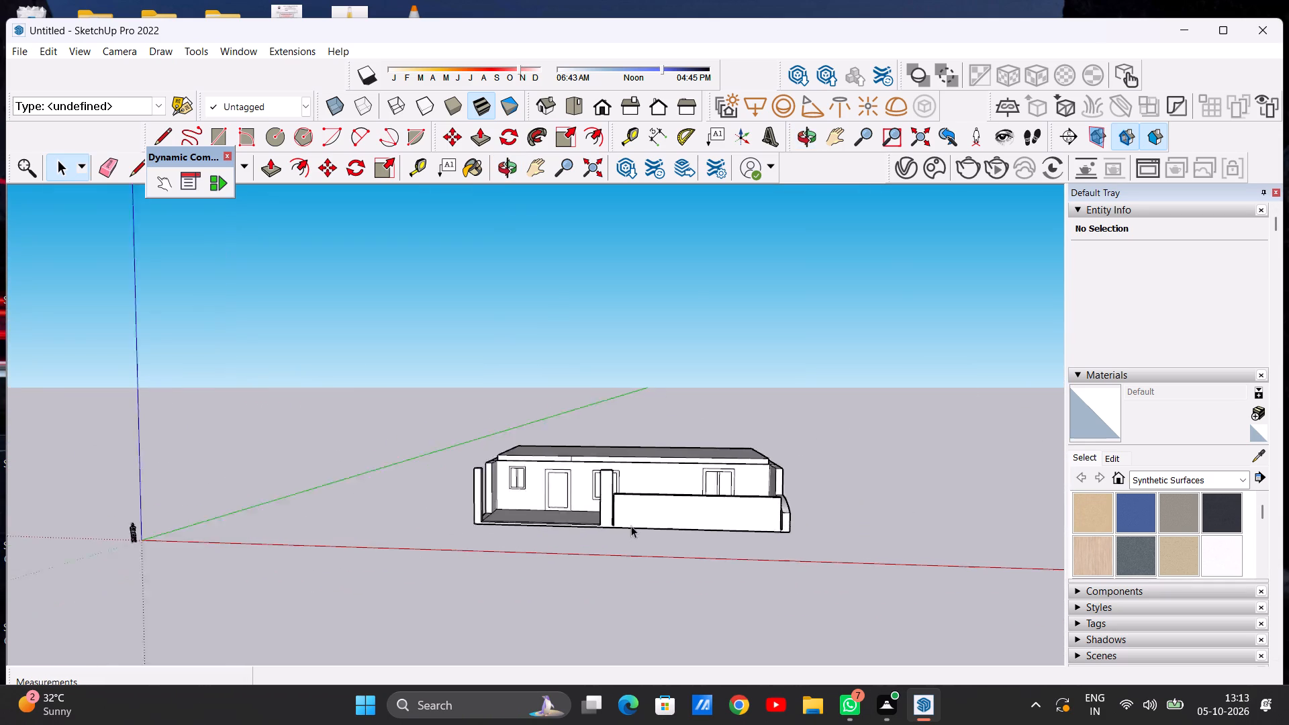
{"action": "scroll", "coordinate": [631, 526], "scroll_direction": "up", "scroll_amount": 8}
{"action": "scroll", "coordinate": [644, 509], "scroll_direction": "down", "scroll_amount": 7}
{"action": "middle_click_drag", "start_coordinate": [602, 489], "coordinate": [640, 487]}
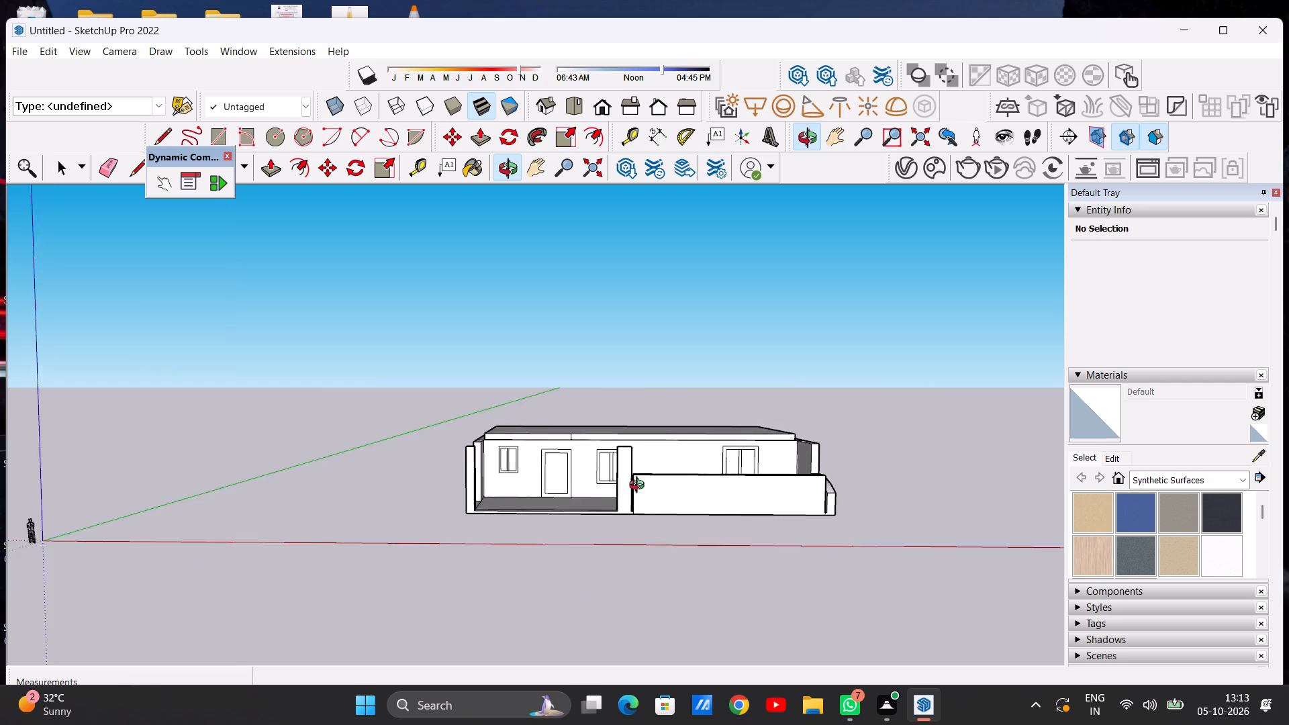
{"action": "middle_click_drag", "start_coordinate": [640, 487], "coordinate": [652, 534]}
{"action": "scroll", "coordinate": [714, 477], "scroll_direction": "up", "scroll_amount": 7}
{"action": "middle_click_drag", "start_coordinate": [681, 524], "coordinate": [676, 463]}
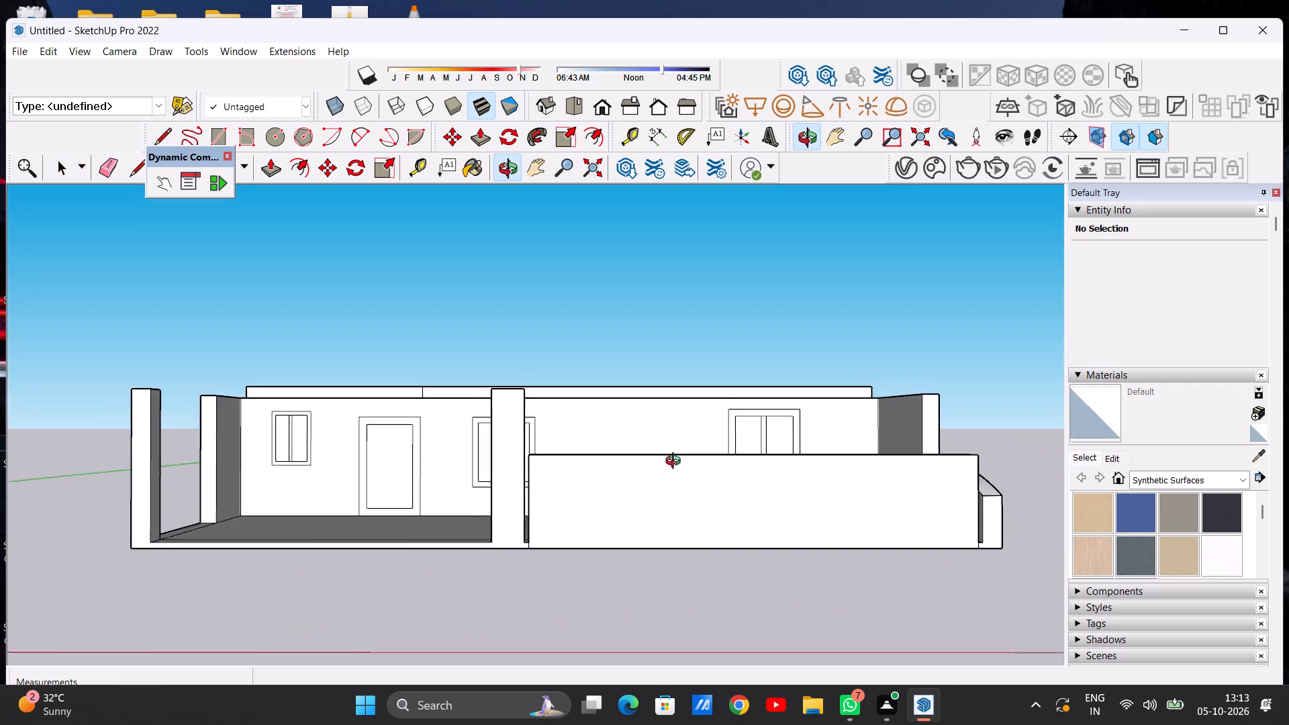
{"action": "middle_click_drag", "start_coordinate": [676, 463], "coordinate": [678, 449]}
{"action": "scroll", "coordinate": [678, 449], "scroll_direction": "up", "scroll_amount": 5}
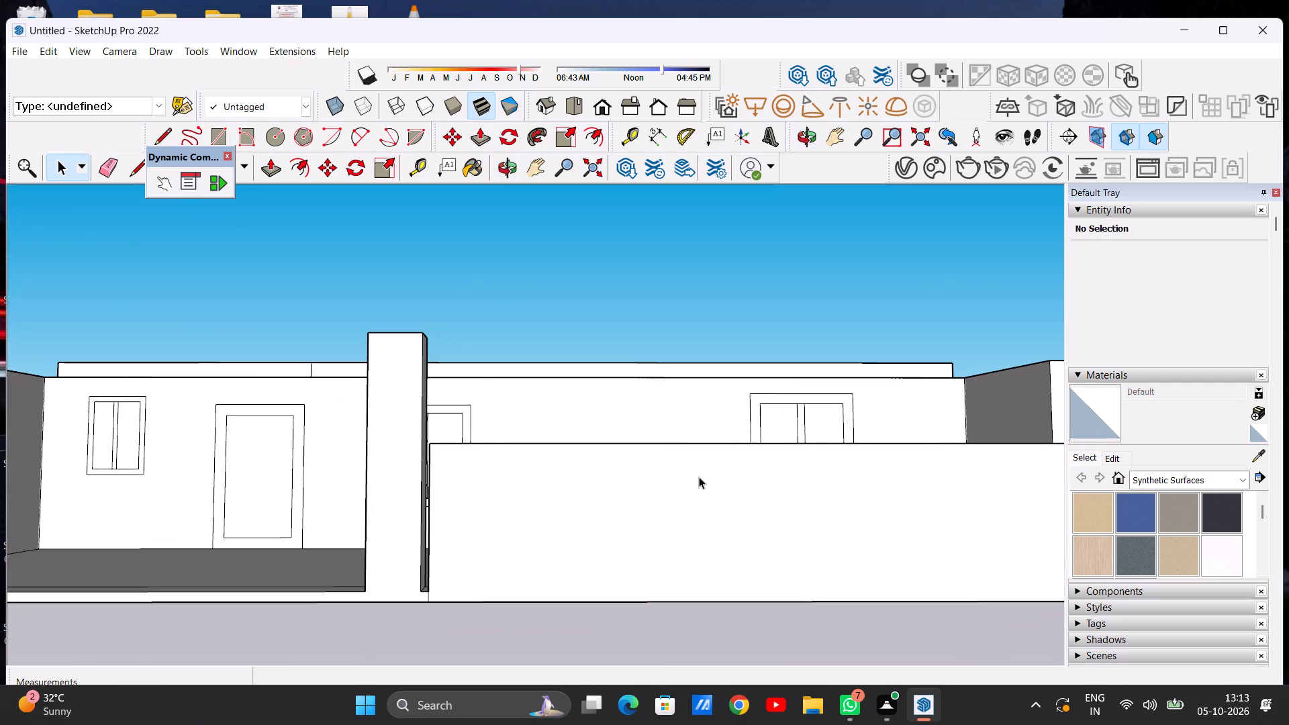
{"action": "scroll", "coordinate": [699, 477], "scroll_direction": "up", "scroll_amount": 1}
{"action": "scroll", "coordinate": [430, 456], "scroll_direction": "down", "scroll_amount": 10}
{"action": "scroll", "coordinate": [412, 482], "scroll_direction": "up", "scroll_amount": 2}
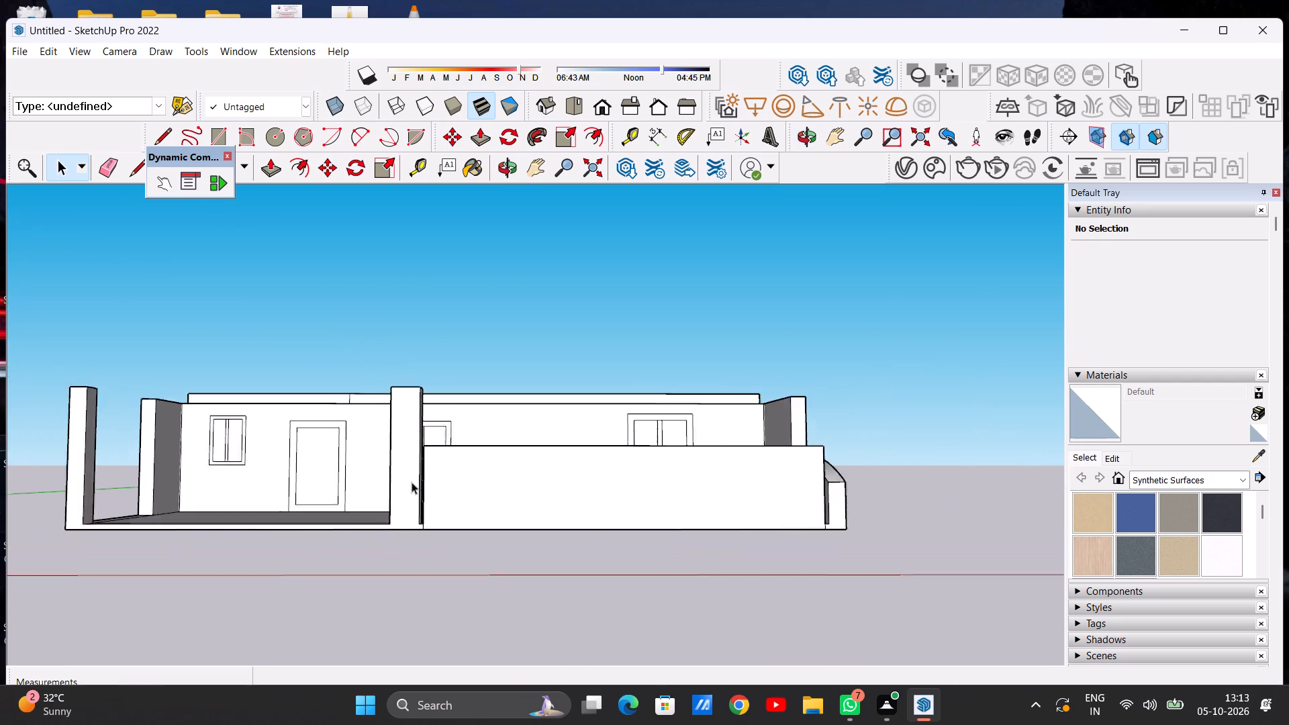
{"action": "scroll", "coordinate": [412, 482], "scroll_direction": "up", "scroll_amount": 4}
{"action": "middle_click_drag", "start_coordinate": [467, 466], "coordinate": [450, 486]}
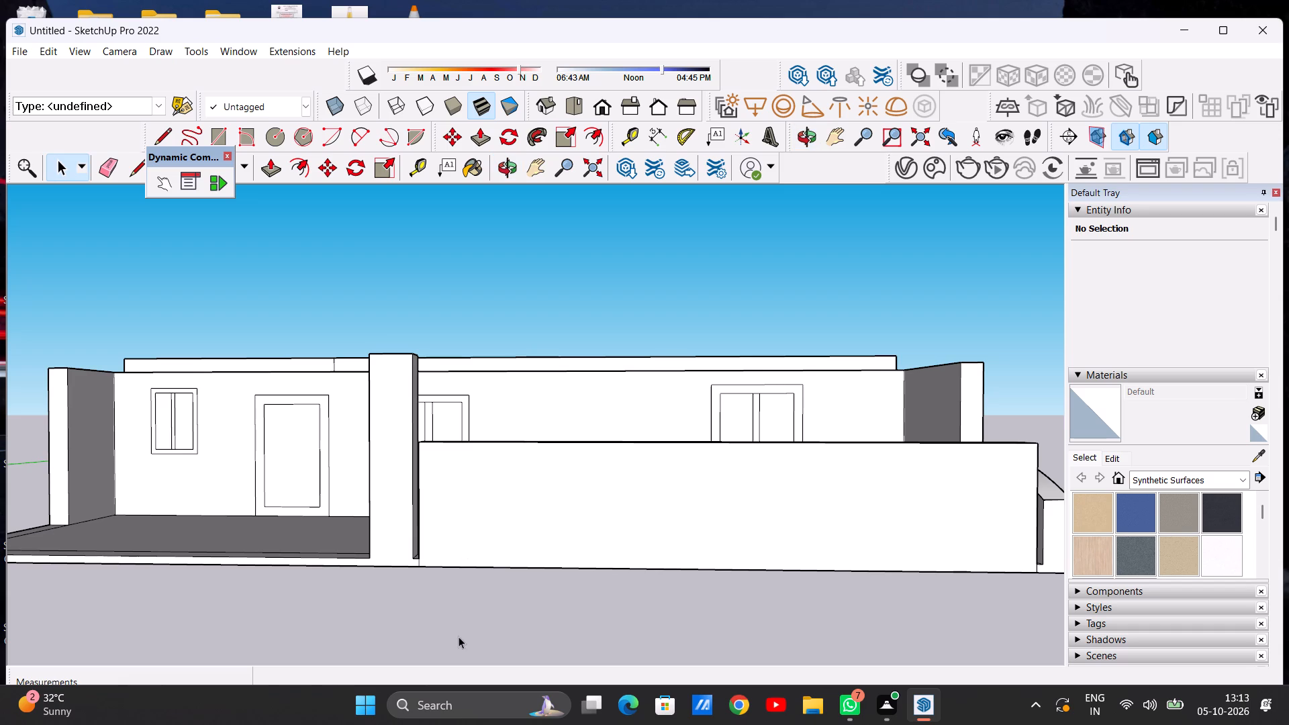
{"action": "scroll", "coordinate": [491, 646], "scroll_direction": "down", "scroll_amount": 6}
{"action": "scroll", "coordinate": [480, 542], "scroll_direction": "up", "scroll_amount": 7}
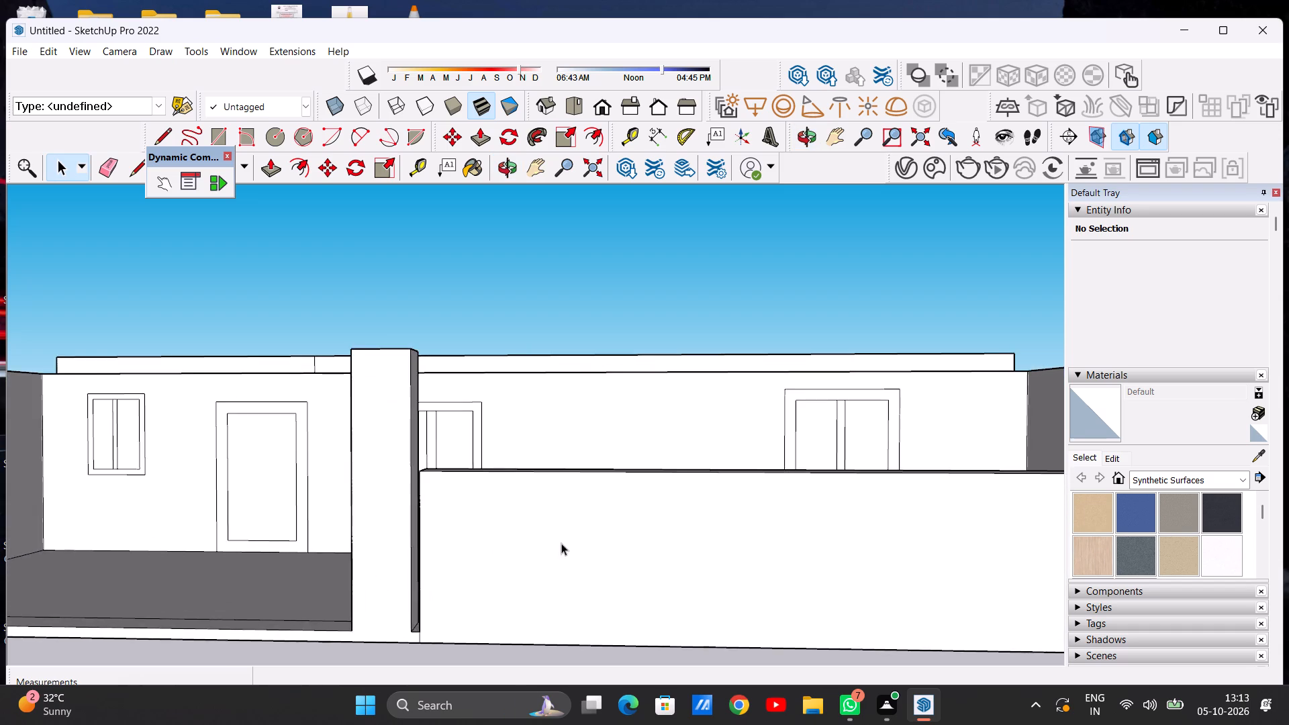
{"action": "middle_click_drag", "start_coordinate": [567, 552], "coordinate": [579, 489]}
{"action": "scroll", "coordinate": [557, 539], "scroll_direction": "down", "scroll_amount": 7}
{"action": "middle_click_drag", "start_coordinate": [553, 485], "coordinate": [542, 583]}
{"action": "scroll", "coordinate": [550, 583], "scroll_direction": "up", "scroll_amount": 6}
{"action": "scroll", "coordinate": [581, 560], "scroll_direction": "down", "scroll_amount": 2}
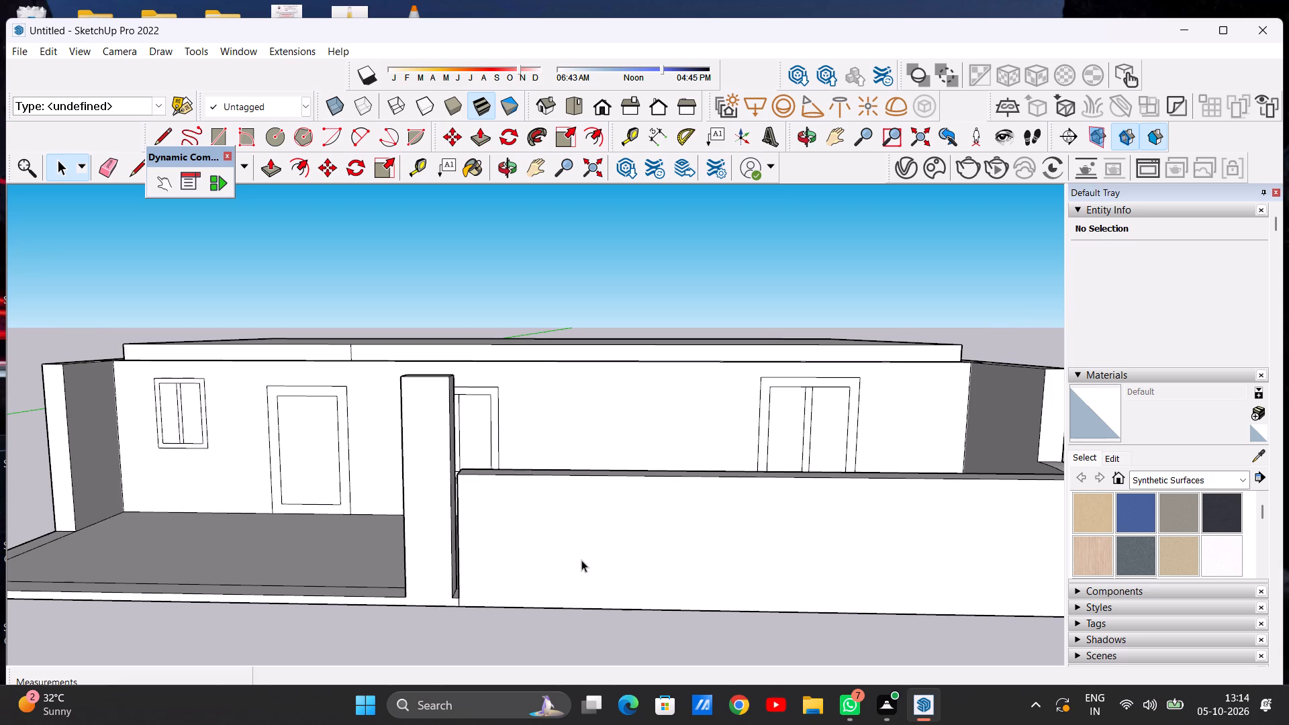
{"action": "scroll", "coordinate": [591, 532], "scroll_direction": "down", "scroll_amount": 9}
{"action": "scroll", "coordinate": [569, 560], "scroll_direction": "up", "scroll_amount": 4}
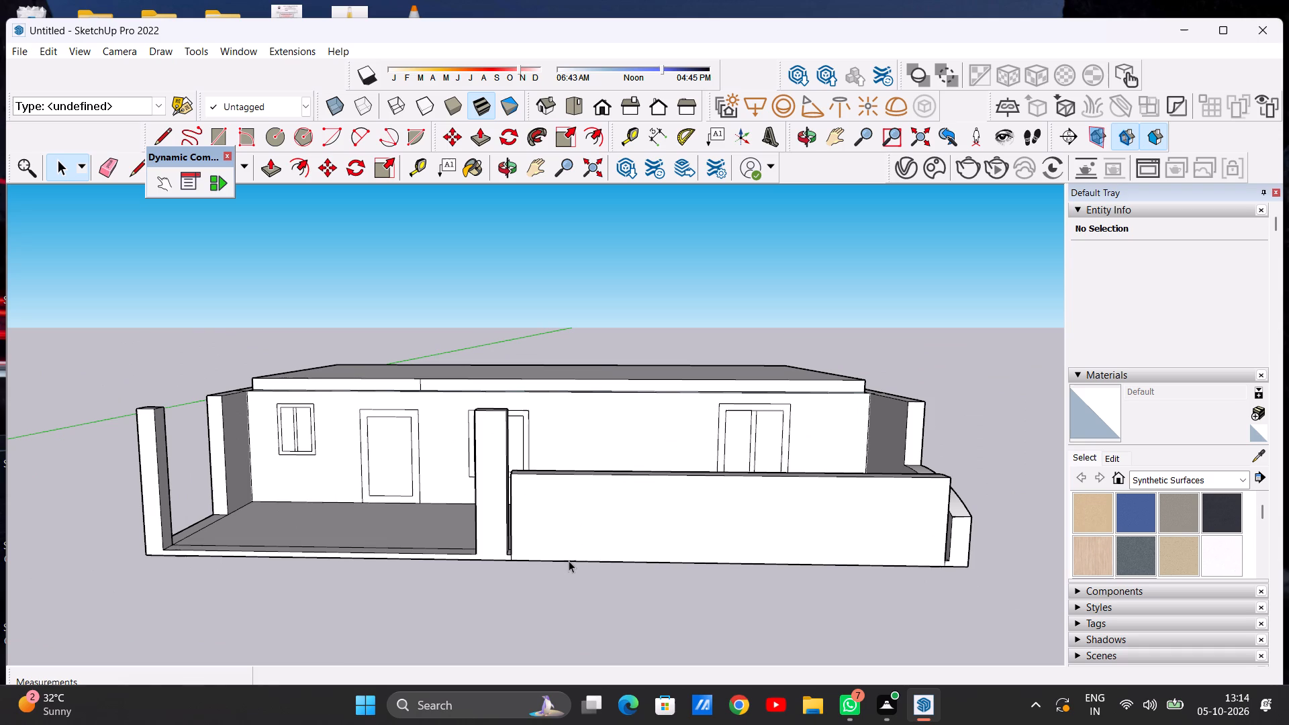
{"action": "scroll", "coordinate": [532, 509], "scroll_direction": "up", "scroll_amount": 5}
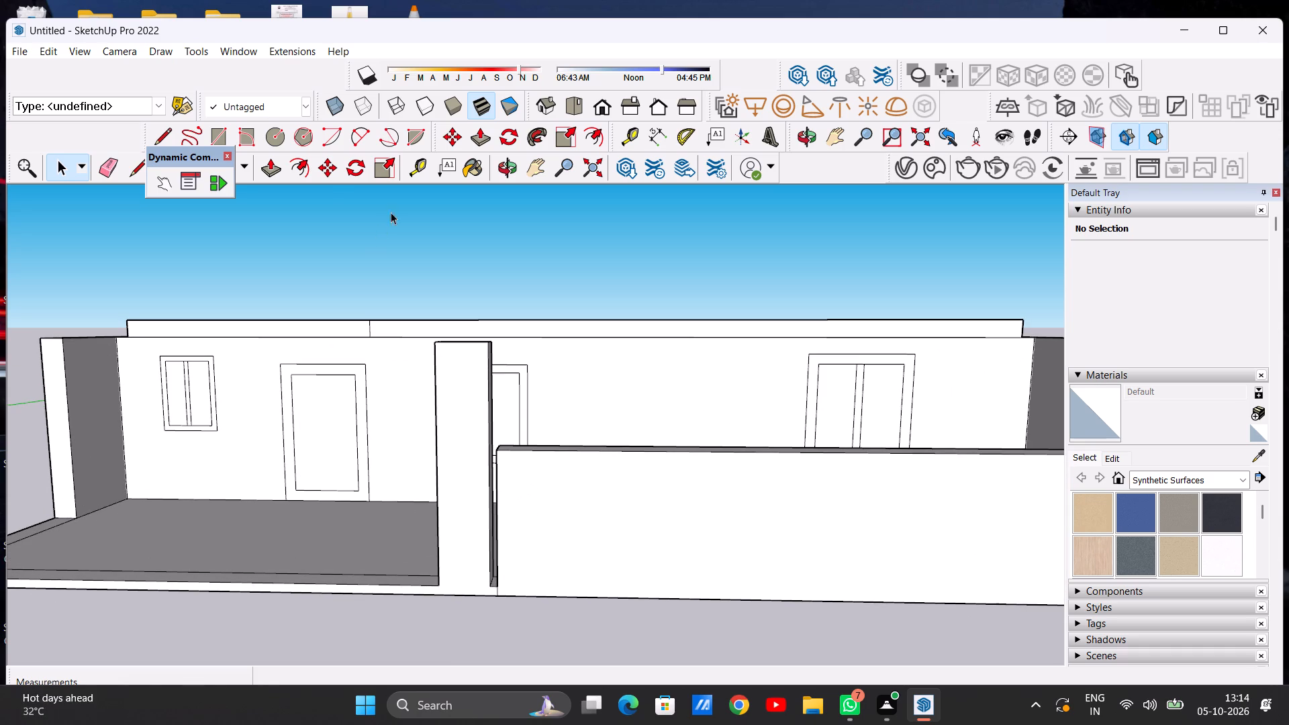
Draw a vertical line about 11' 8" long, bottom to top edge, near each end of the low front wall's outer face.
{"action": "key", "text": "l"}
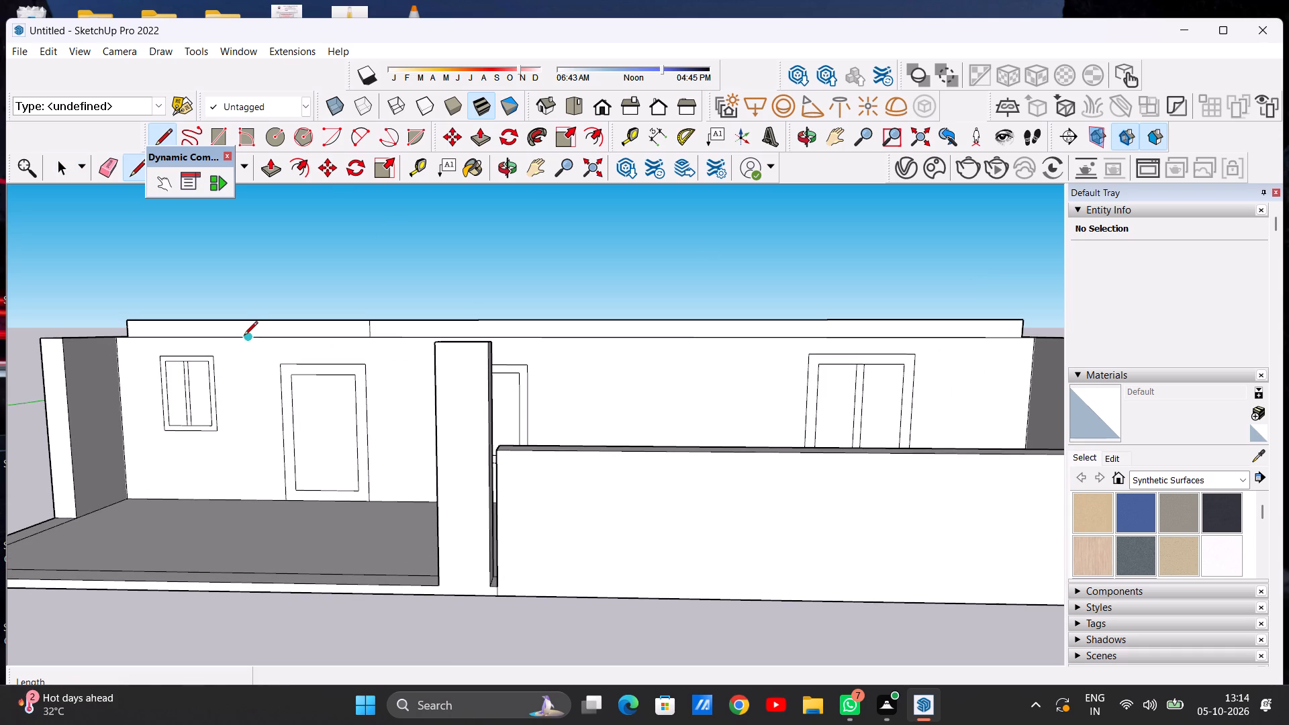
{"action": "left_click", "coordinate": [544, 595]}
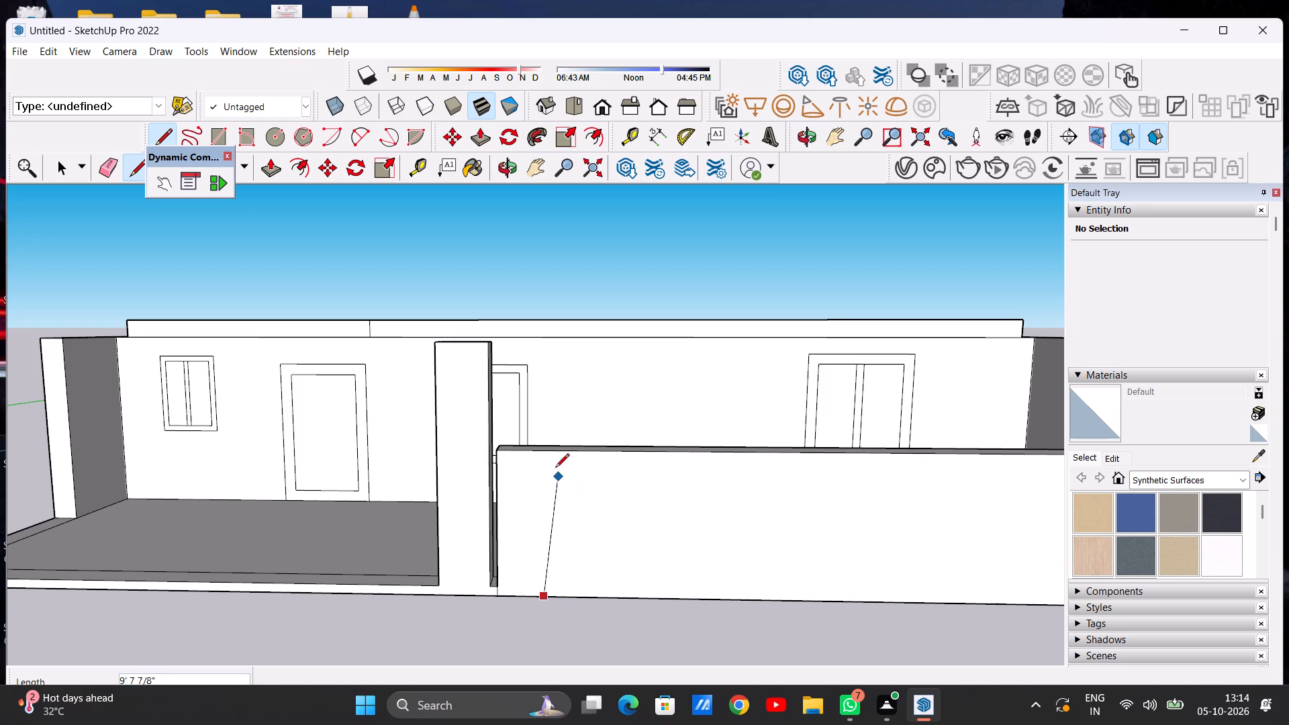
{"action": "left_click", "coordinate": [544, 452]}
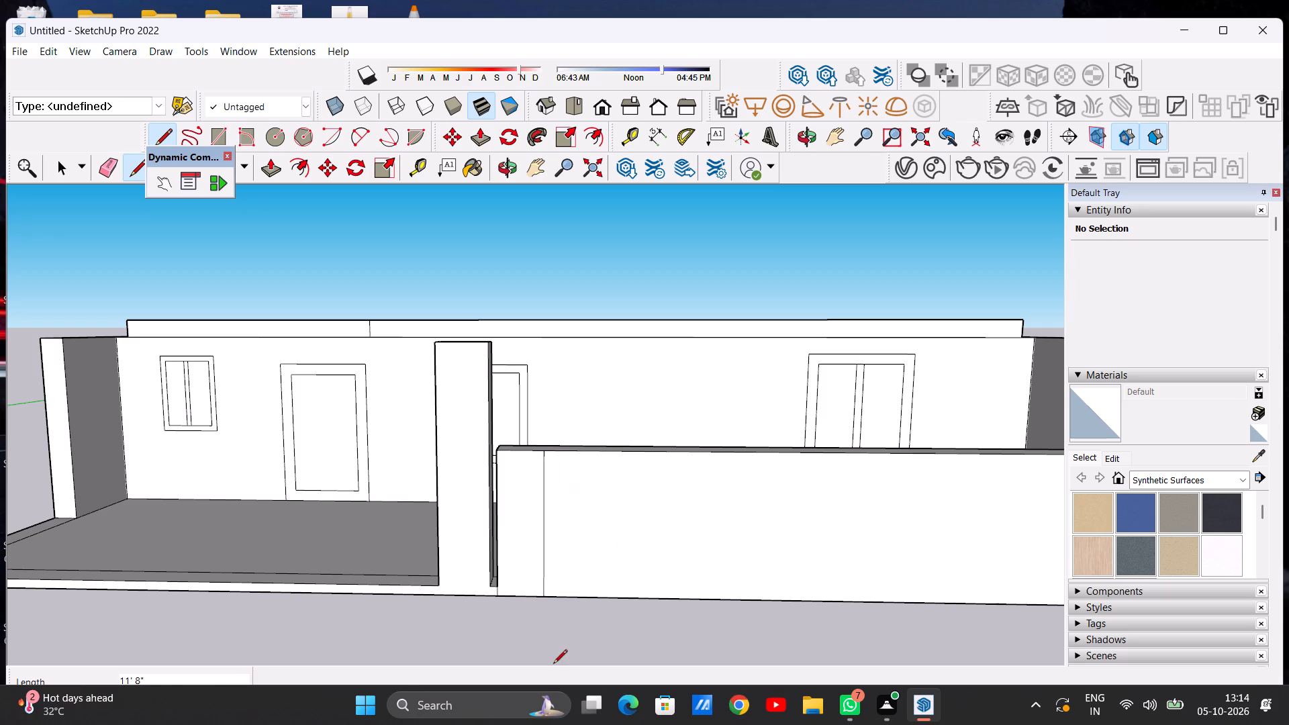
{"action": "scroll", "coordinate": [553, 665], "scroll_direction": "down", "scroll_amount": 7}
{"action": "scroll", "coordinate": [926, 635], "scroll_direction": "up", "scroll_amount": 11}
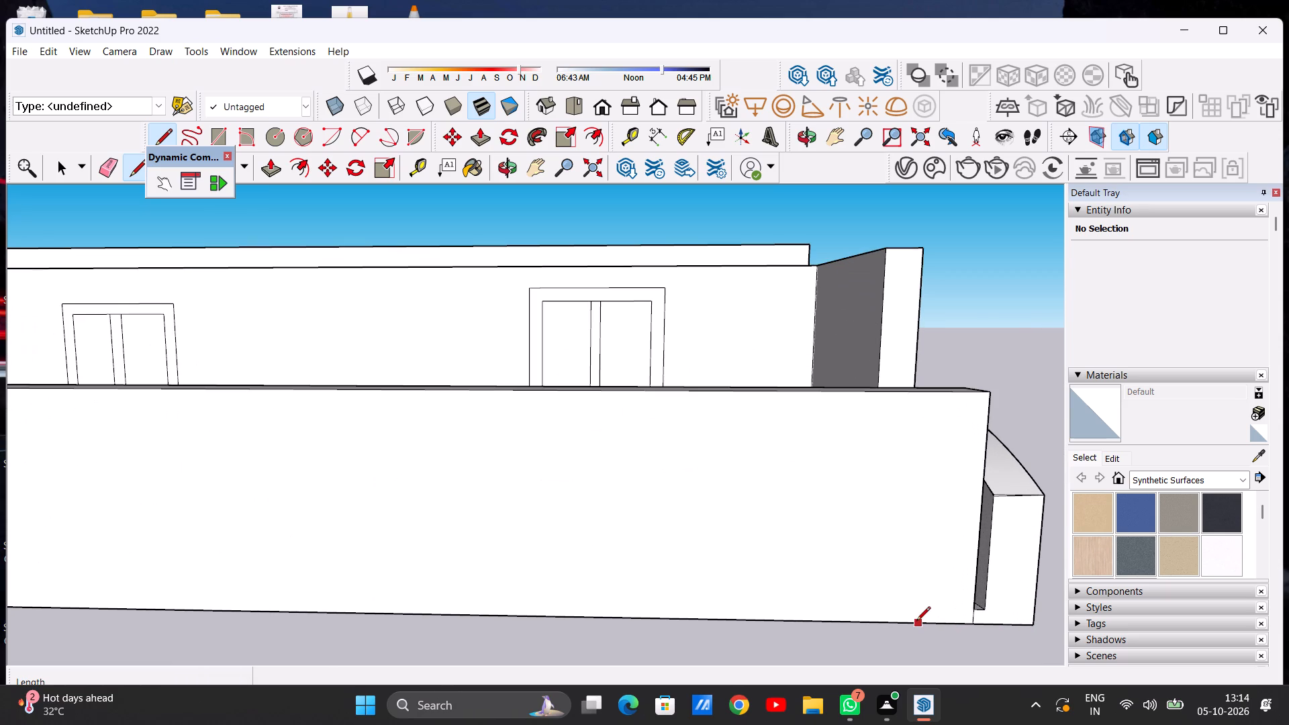
{"action": "left_click", "coordinate": [916, 622]}
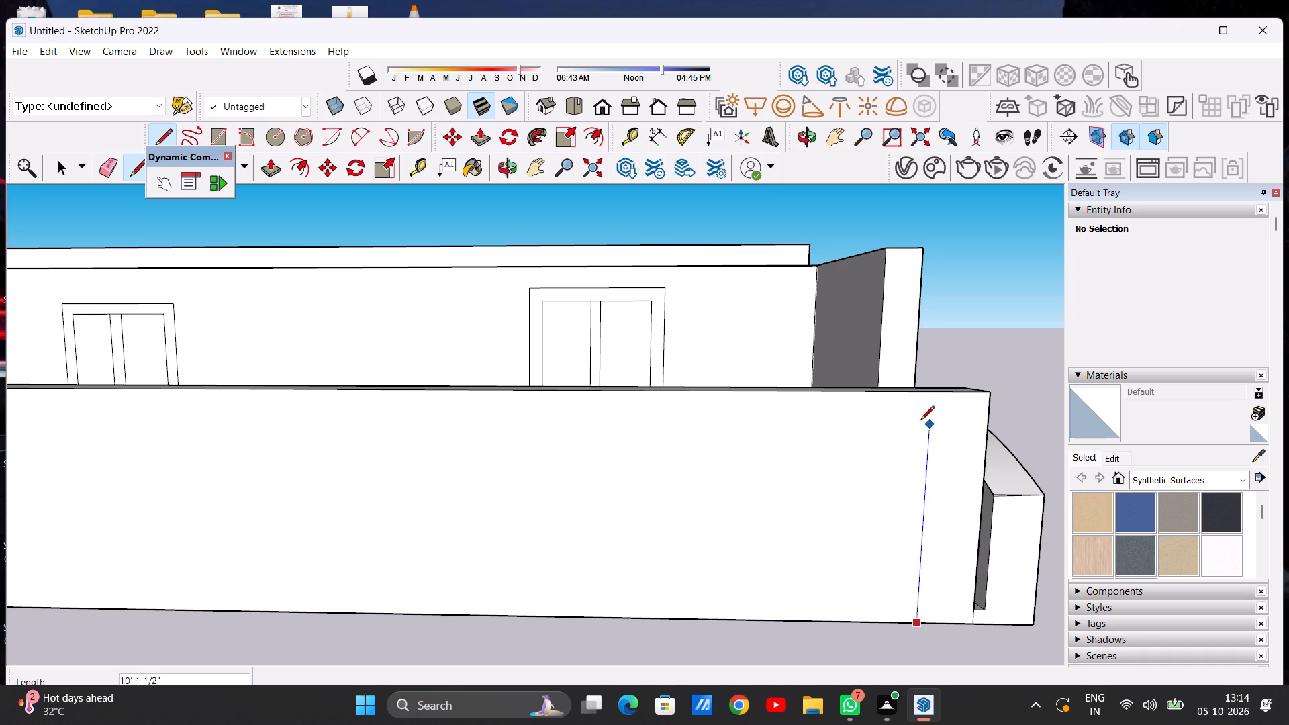
{"action": "left_click", "coordinate": [928, 395]}
{"action": "key", "text": "space"}
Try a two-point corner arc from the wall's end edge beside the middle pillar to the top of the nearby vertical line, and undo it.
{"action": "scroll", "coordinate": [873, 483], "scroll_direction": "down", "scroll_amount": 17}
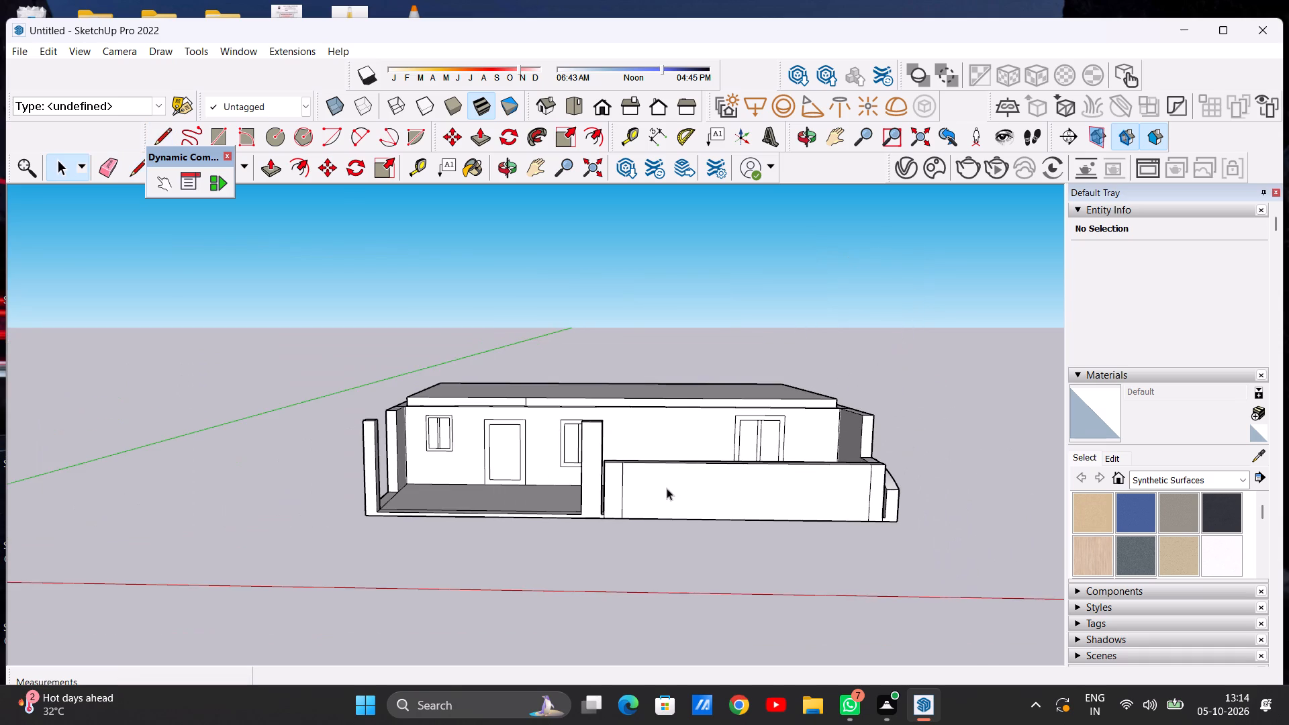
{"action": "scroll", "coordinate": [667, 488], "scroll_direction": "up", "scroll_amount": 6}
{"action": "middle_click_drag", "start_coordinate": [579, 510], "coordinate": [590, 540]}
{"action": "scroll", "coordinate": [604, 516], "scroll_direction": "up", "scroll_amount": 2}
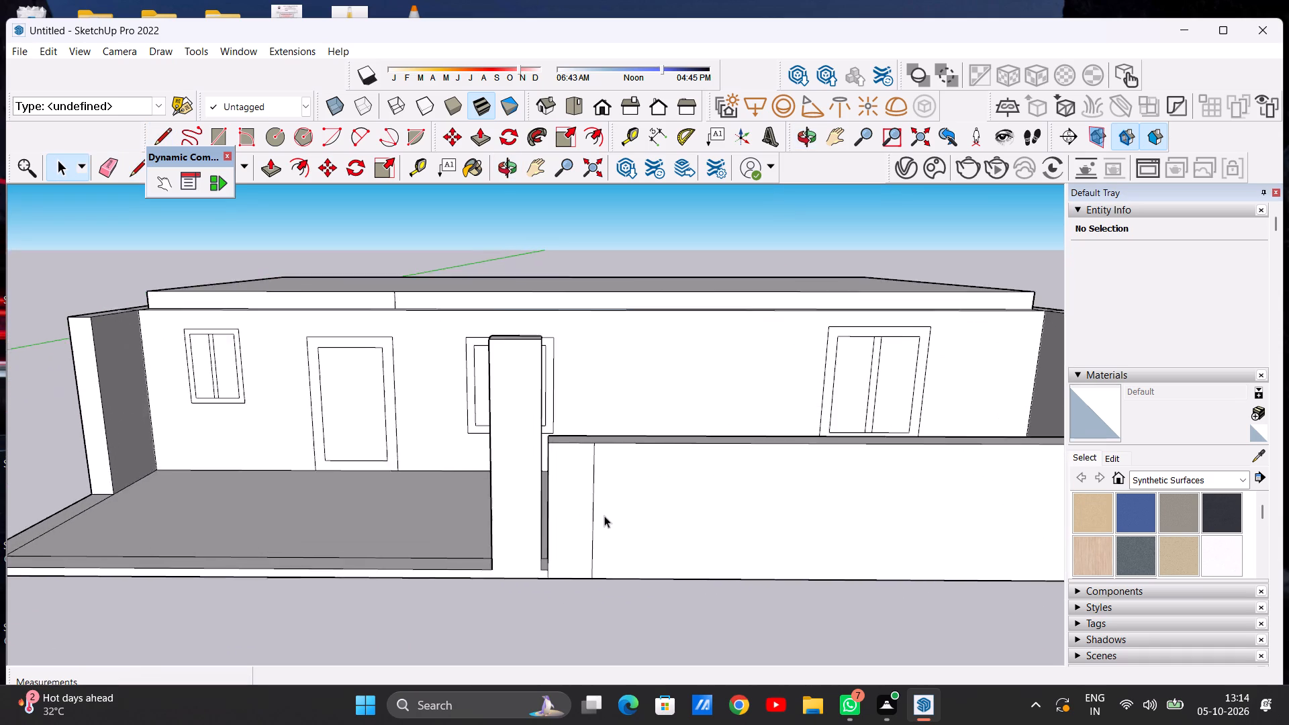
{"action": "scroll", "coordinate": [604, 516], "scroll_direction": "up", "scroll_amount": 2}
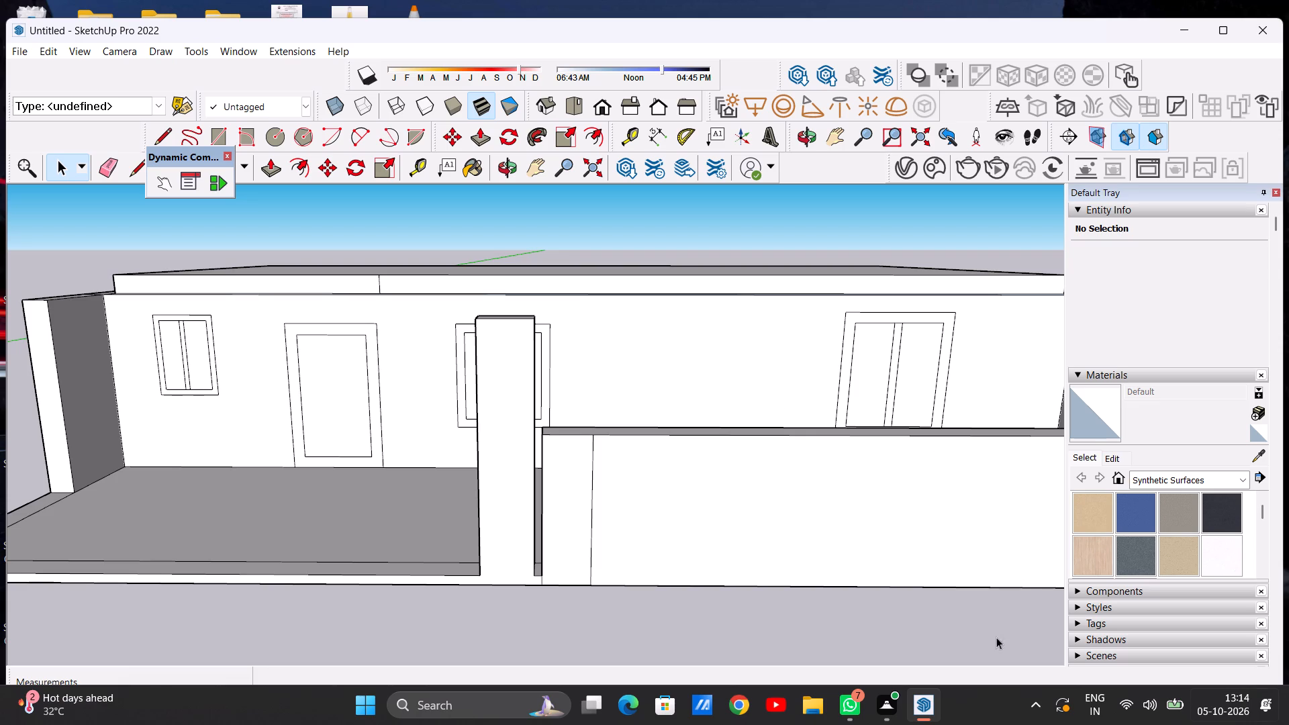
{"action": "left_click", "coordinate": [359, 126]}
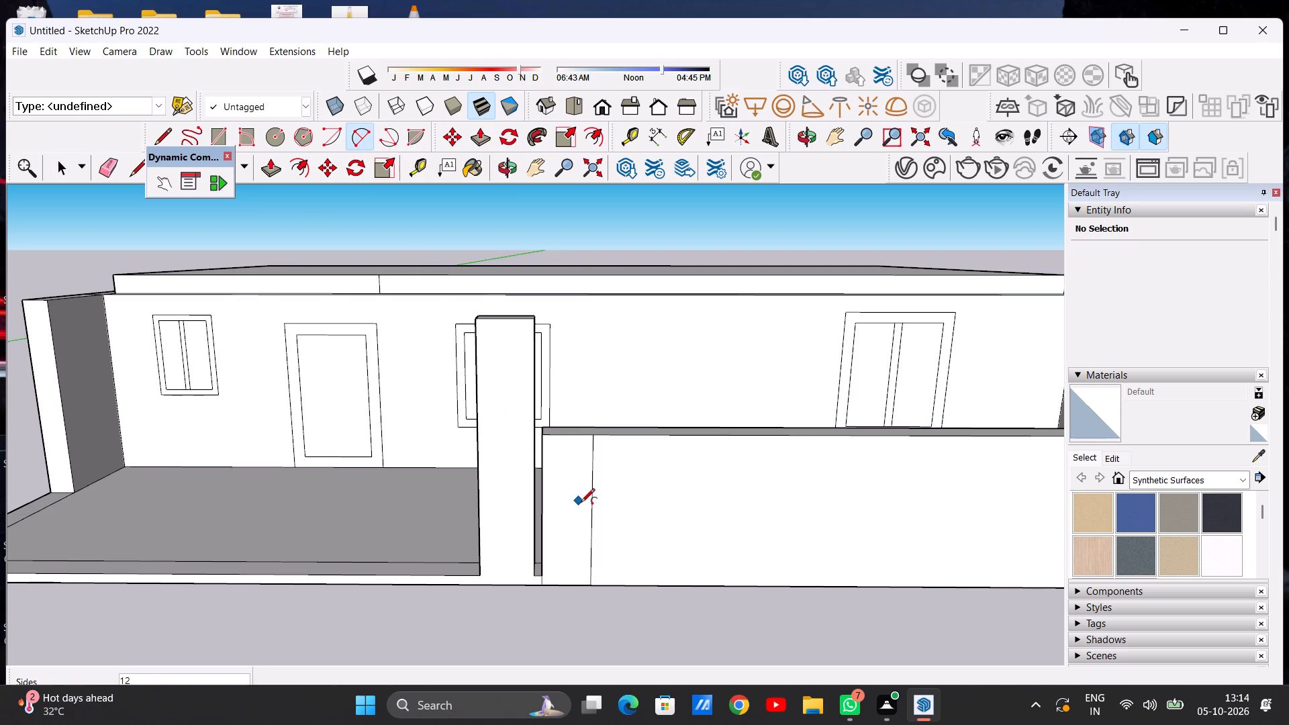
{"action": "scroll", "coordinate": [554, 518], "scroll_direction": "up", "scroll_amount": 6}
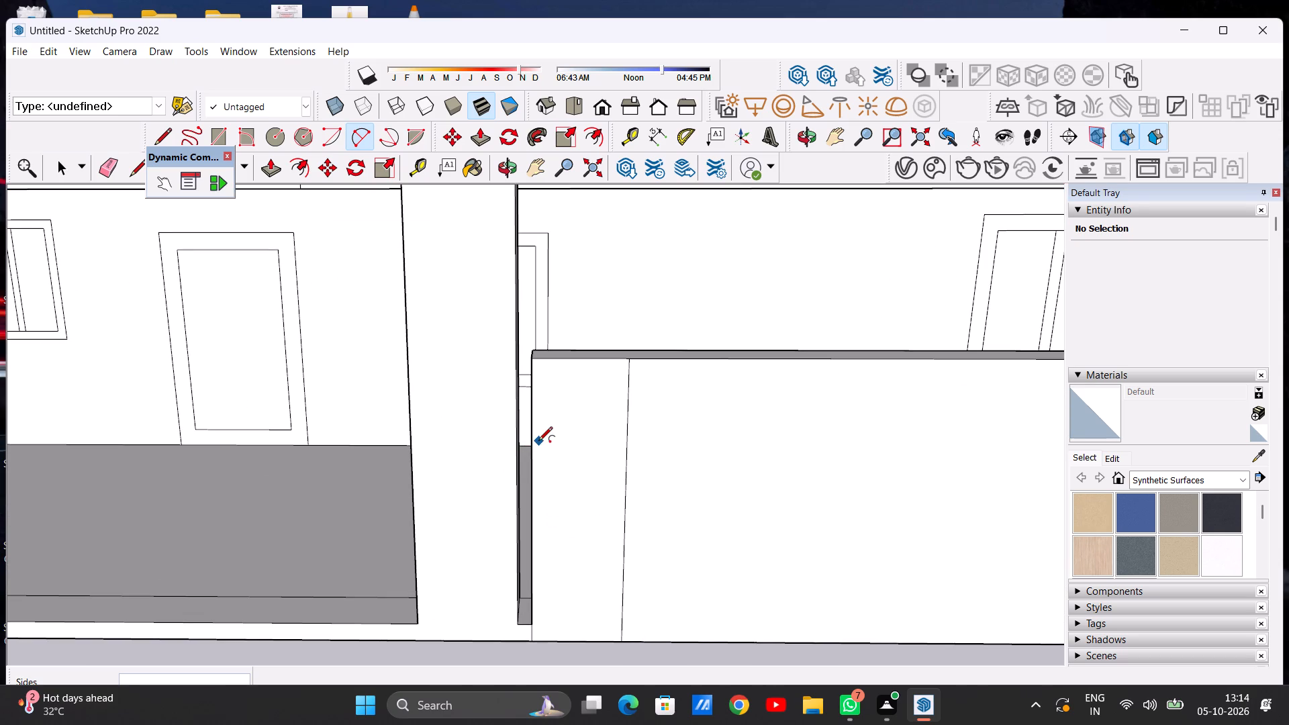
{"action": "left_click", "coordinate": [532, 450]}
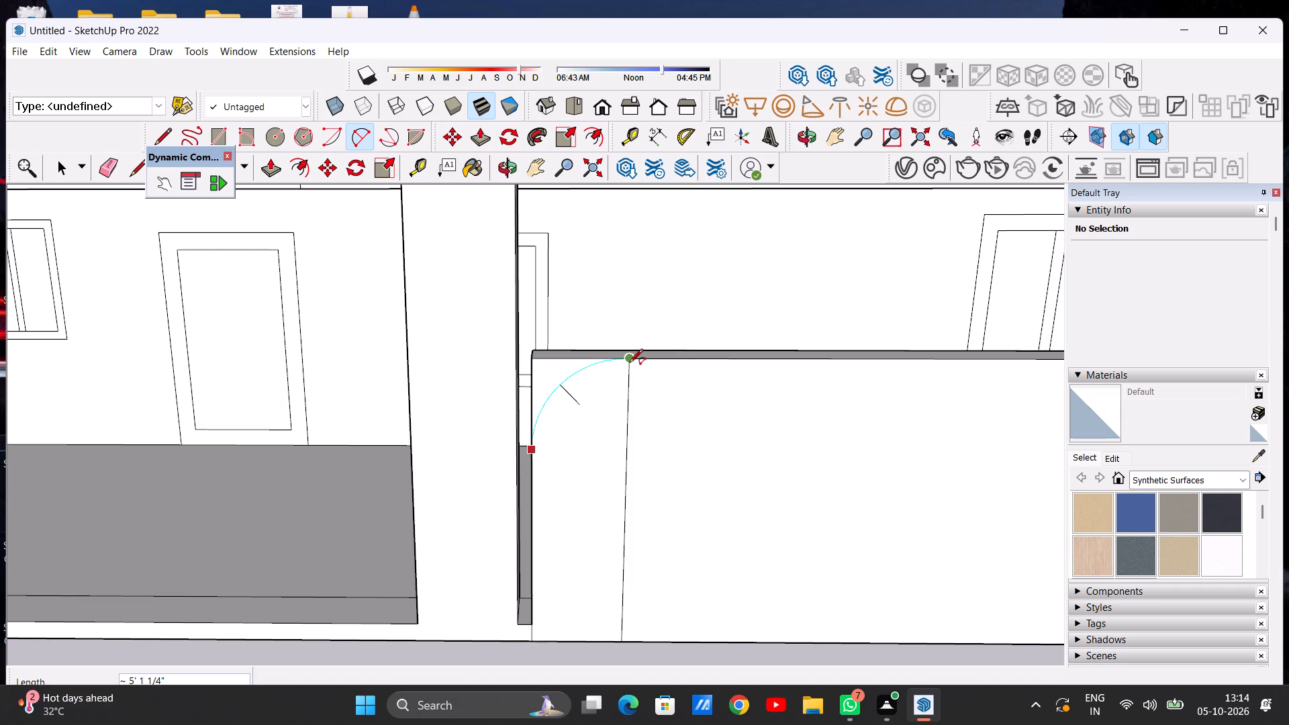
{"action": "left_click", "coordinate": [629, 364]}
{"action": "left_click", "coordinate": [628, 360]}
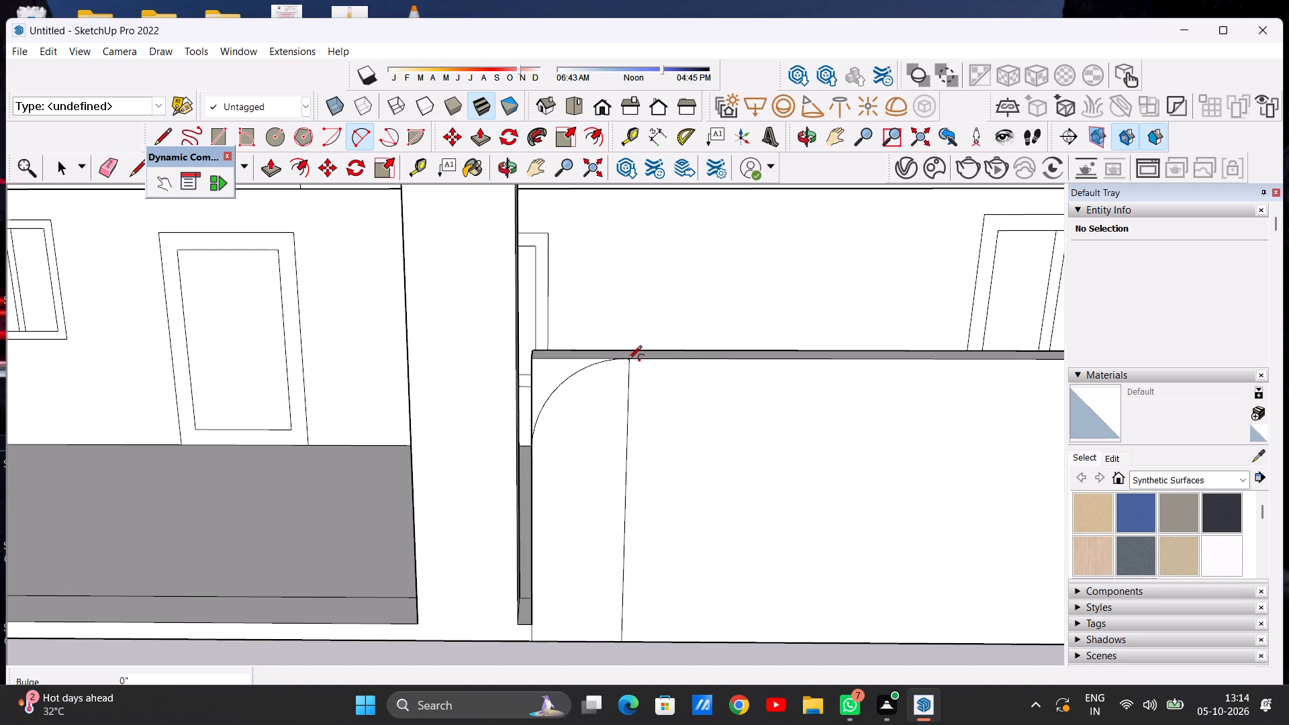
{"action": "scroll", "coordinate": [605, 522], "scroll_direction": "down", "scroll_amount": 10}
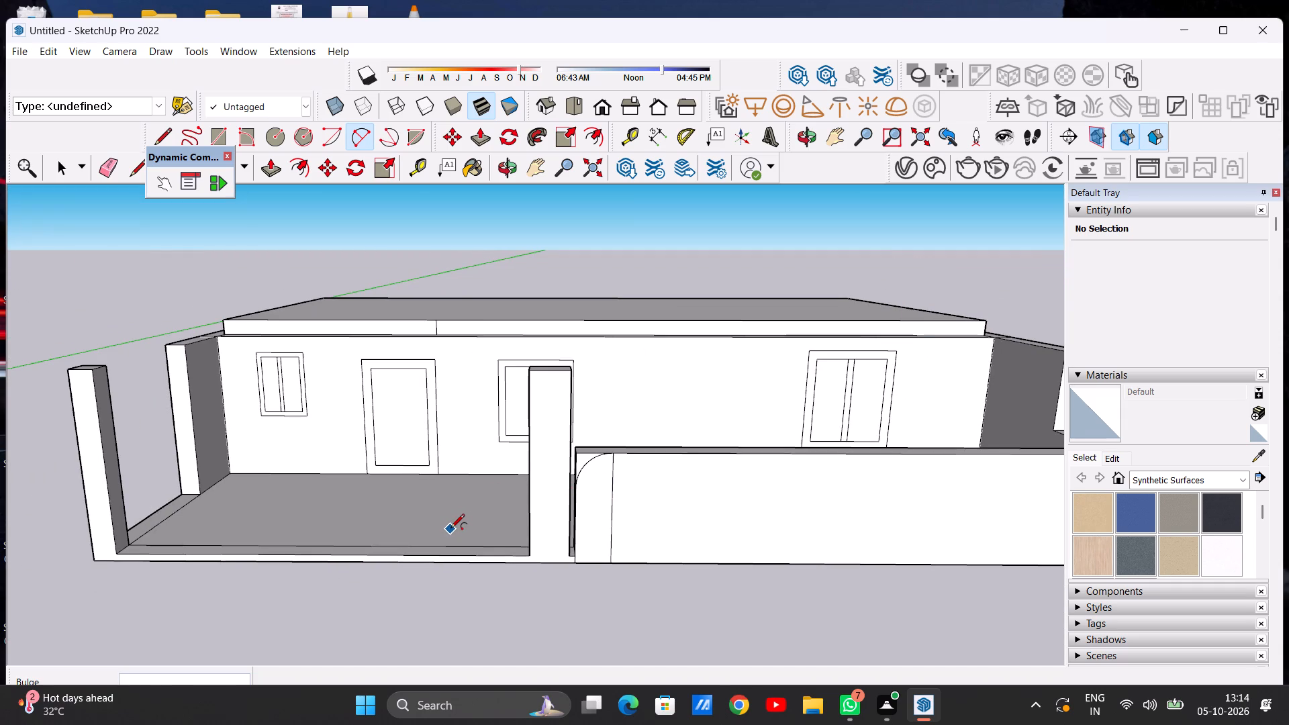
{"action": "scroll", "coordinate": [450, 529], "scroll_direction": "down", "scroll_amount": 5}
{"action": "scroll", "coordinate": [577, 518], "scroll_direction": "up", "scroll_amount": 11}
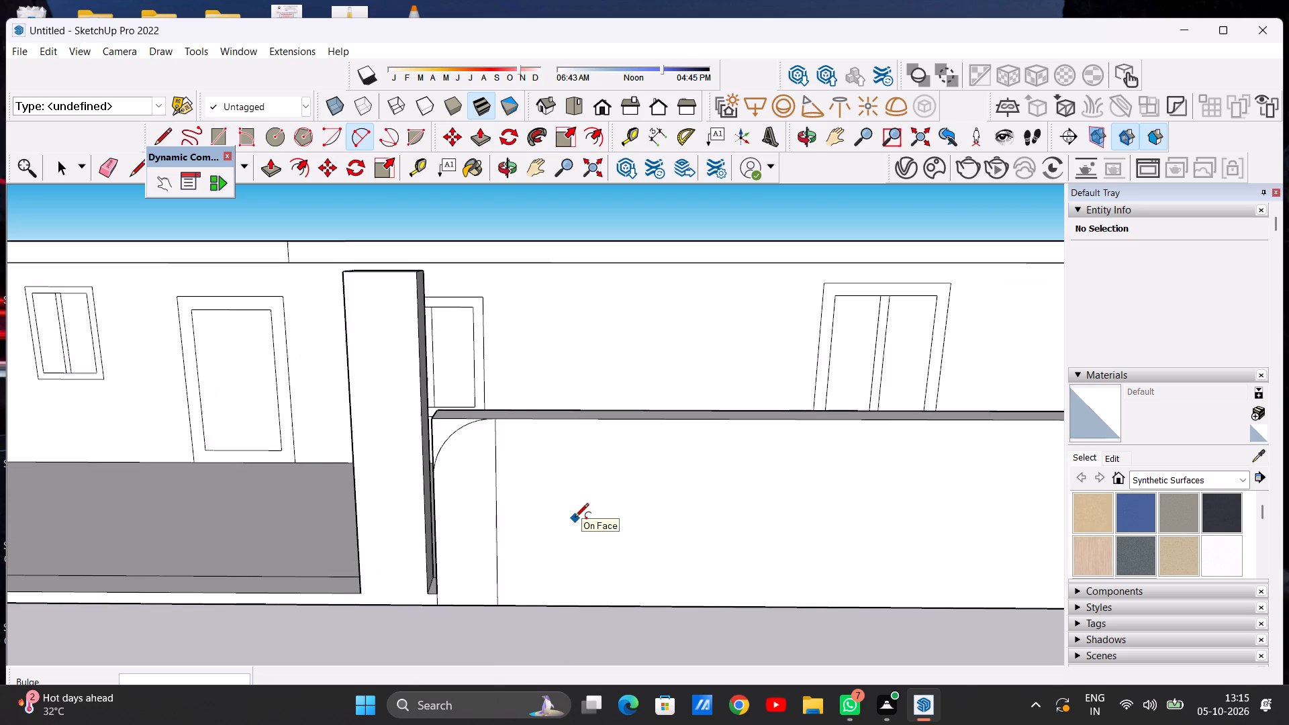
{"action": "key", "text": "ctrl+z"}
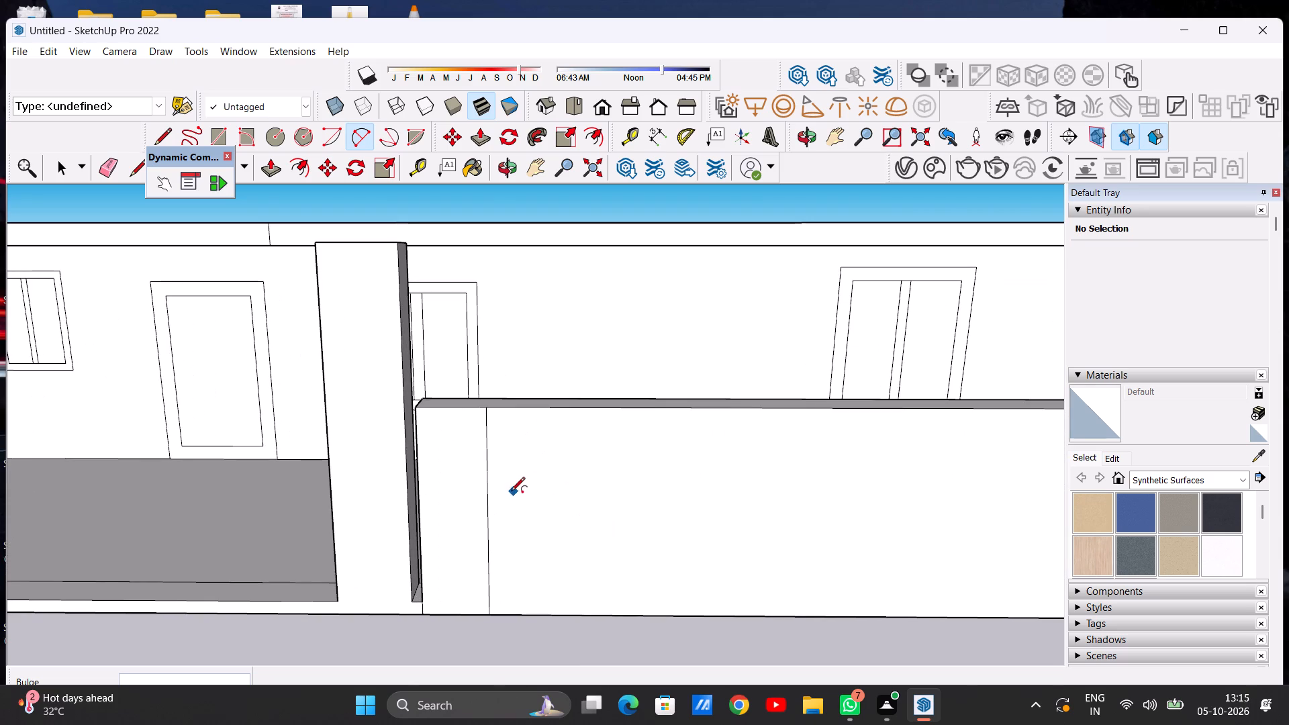
Draw a two-point arc from the wall's pillar-side end edge up to the nearby vertical line, below the top edge, with about 7 1/2" bulge.
{"action": "left_click", "coordinate": [420, 506]}
{"action": "left_click", "coordinate": [489, 461]}
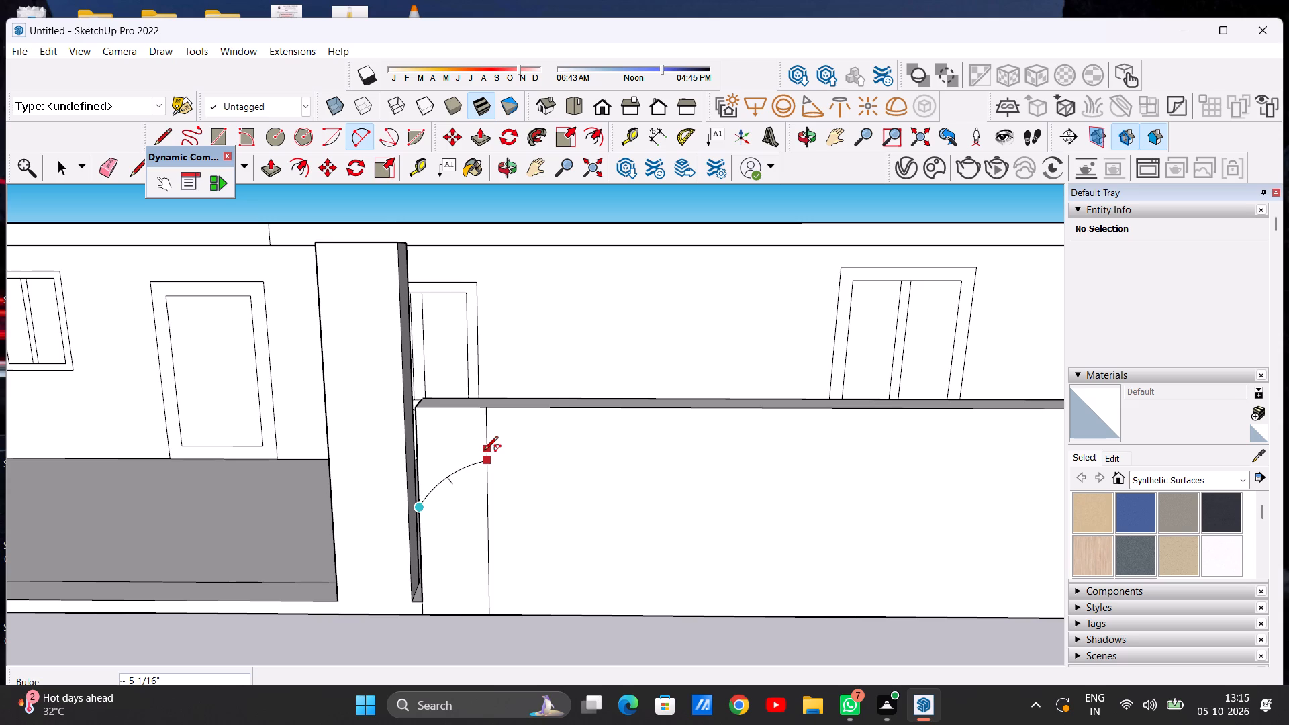
{"action": "left_click", "coordinate": [482, 450]}
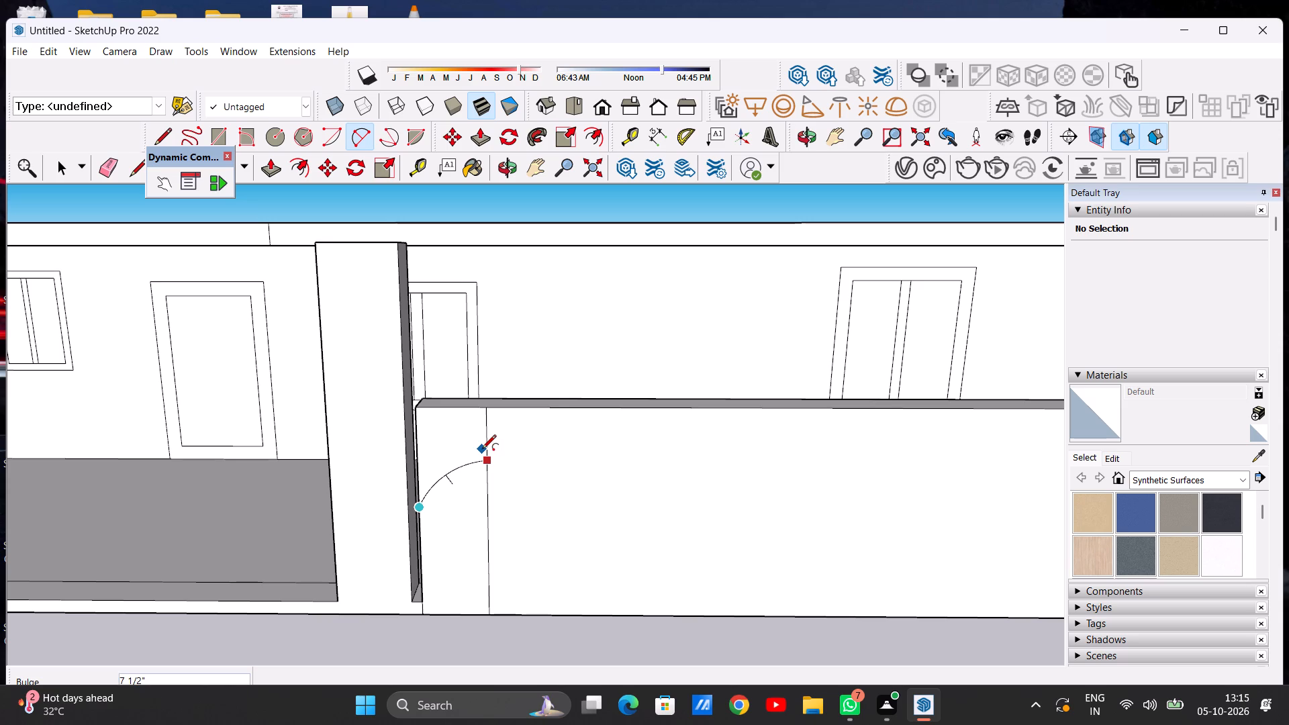
Draw a shallow upward two-point arc, about 49' 9" across, from the pillar-side corner arc's end to the far vertical line on the low wall.
{"action": "left_click", "coordinate": [489, 461]}
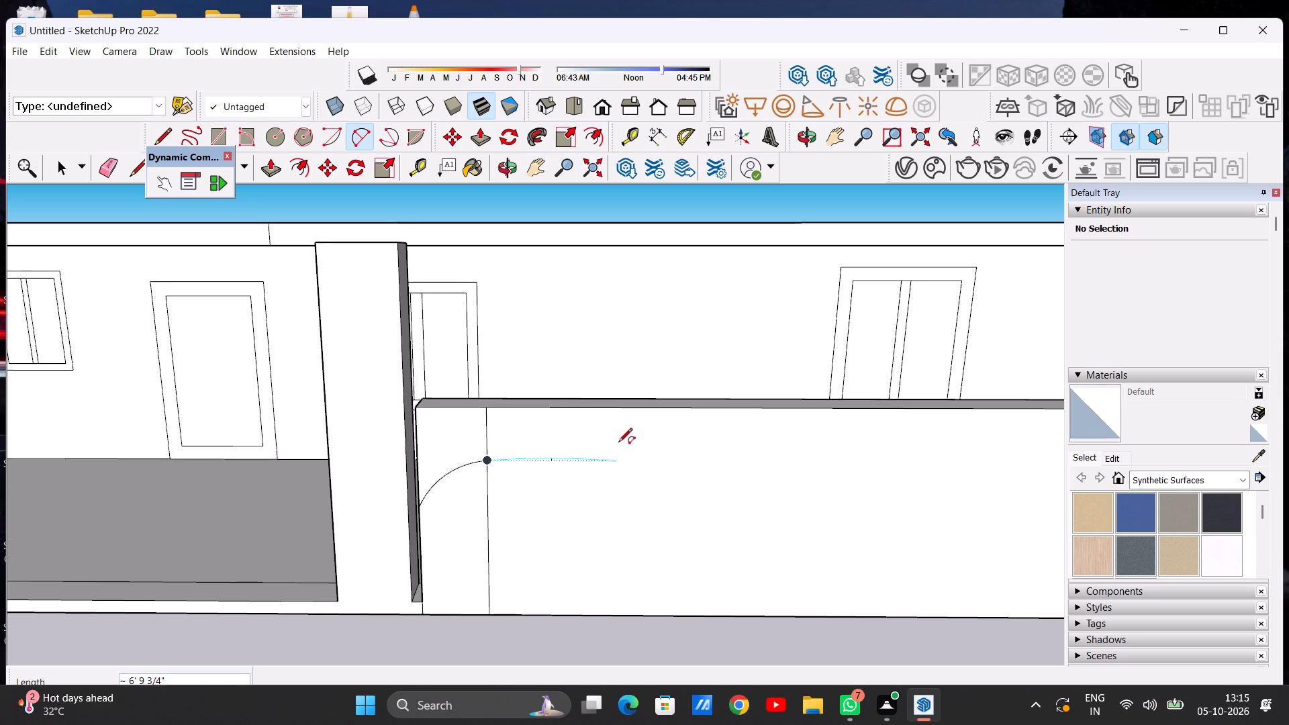
{"action": "scroll", "coordinate": [618, 443], "scroll_direction": "down", "scroll_amount": 15}
{"action": "scroll", "coordinate": [791, 453], "scroll_direction": "up", "scroll_amount": 6}
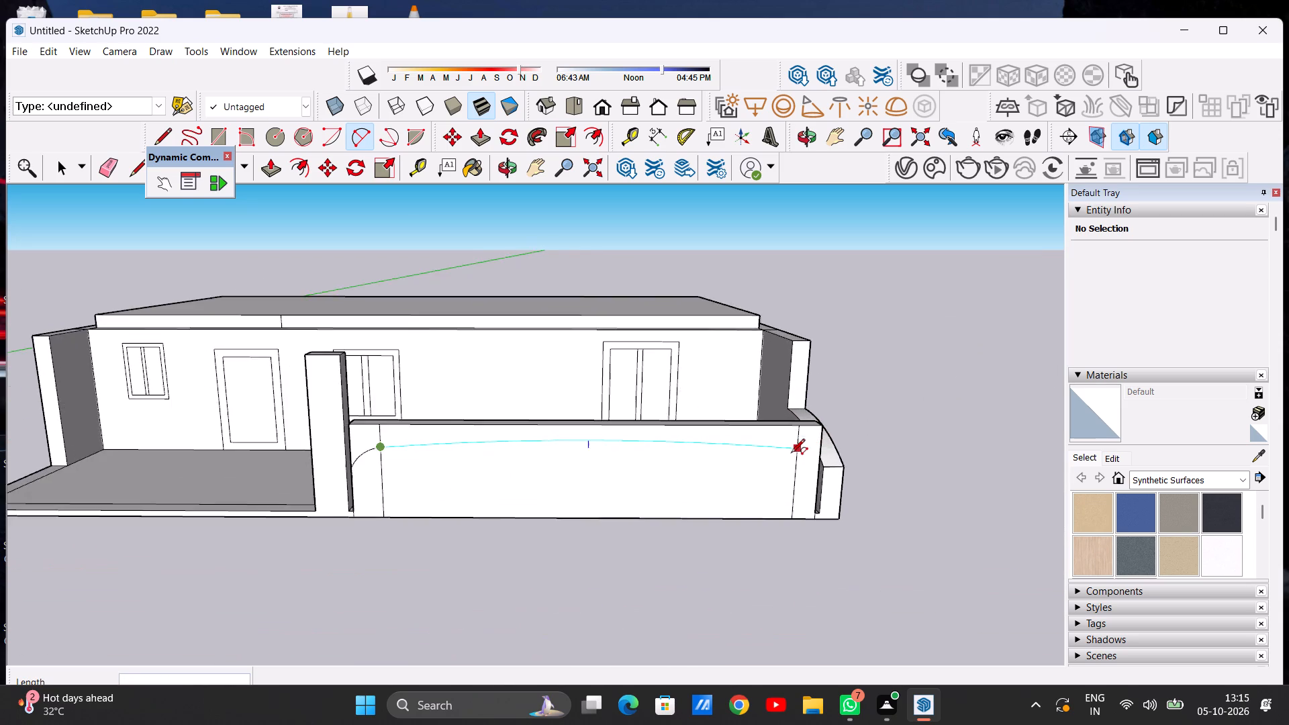
{"action": "scroll", "coordinate": [791, 454], "scroll_direction": "up", "scroll_amount": 7}
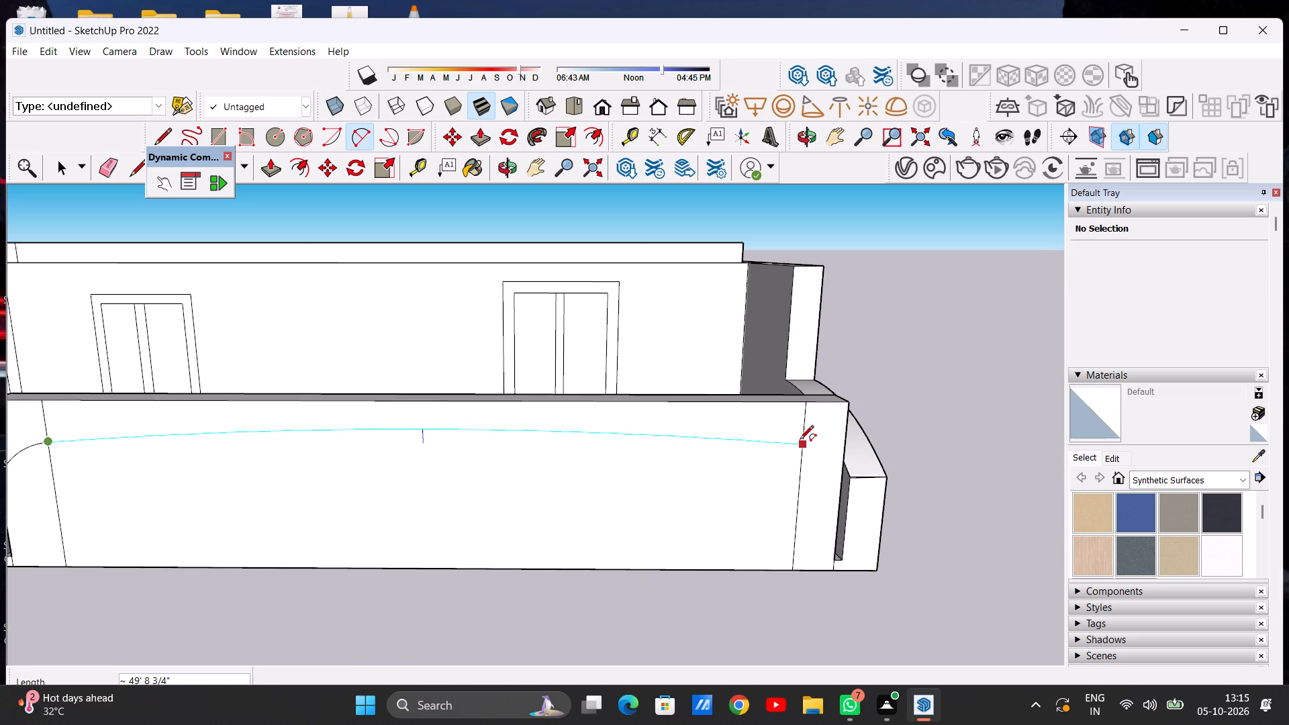
{"action": "left_click", "coordinate": [803, 445]}
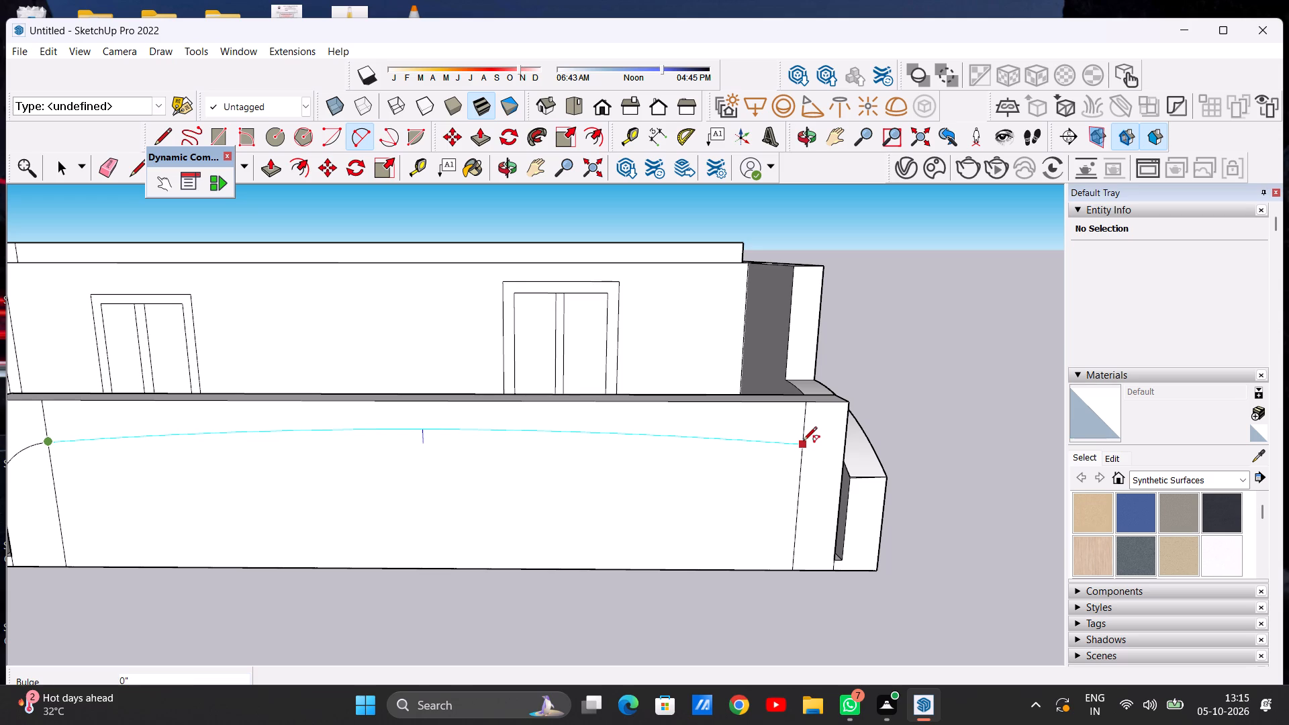
{"action": "left_click", "coordinate": [800, 445]}
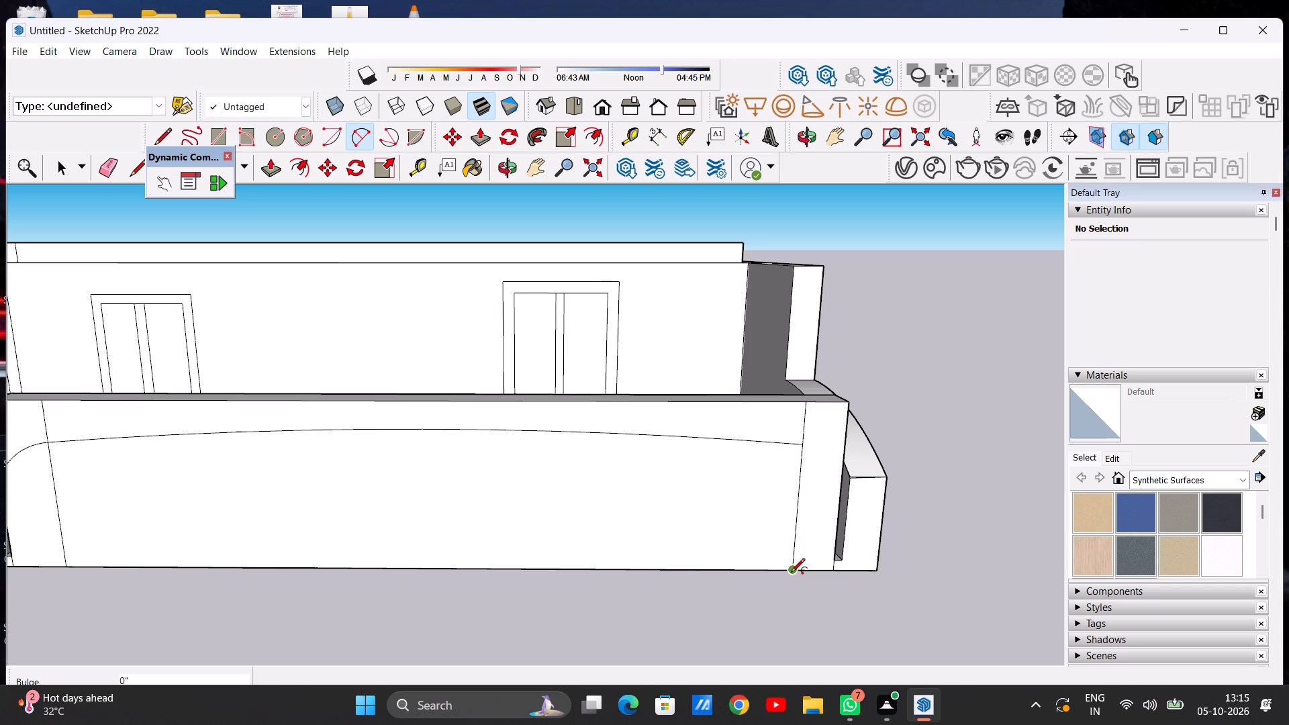
Draw a two-point corner arc, about 3' 10" across, from the long arc's far end down to the wall's end edge beside the curved side wall.
{"action": "left_click", "coordinate": [802, 446]}
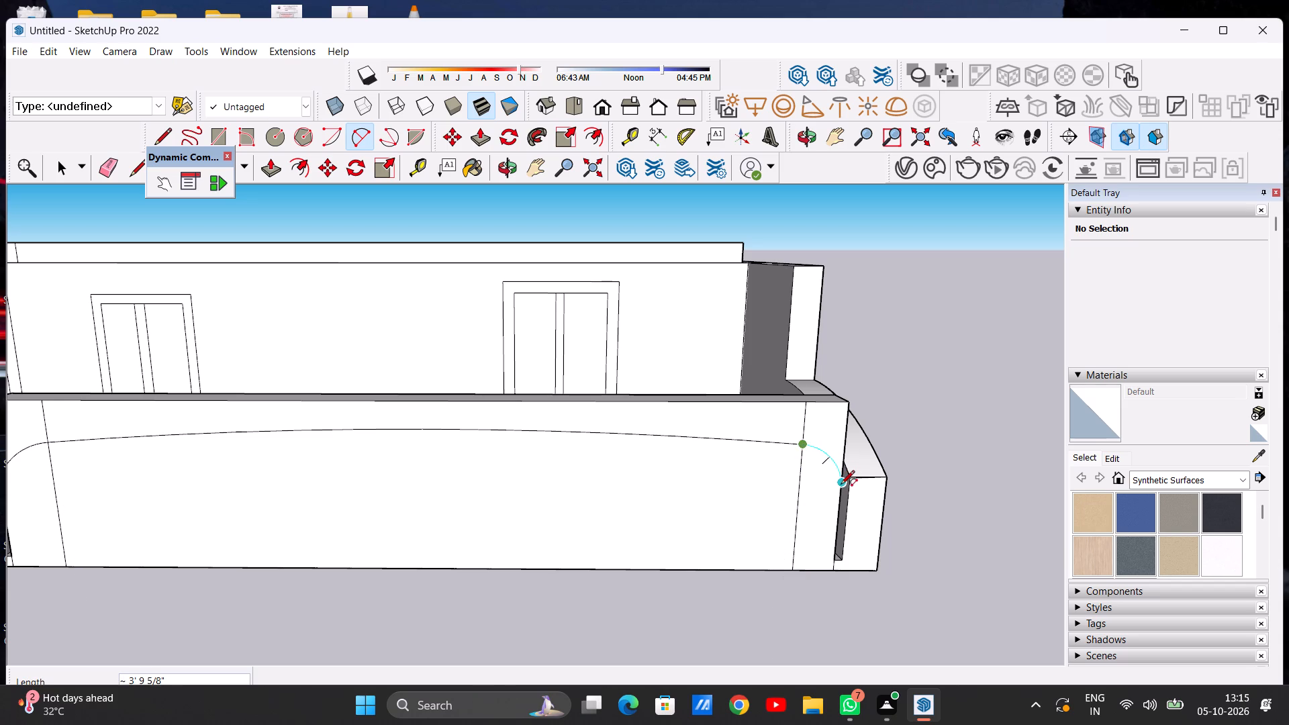
{"action": "left_click", "coordinate": [841, 485]}
{"action": "left_click", "coordinate": [839, 484]}
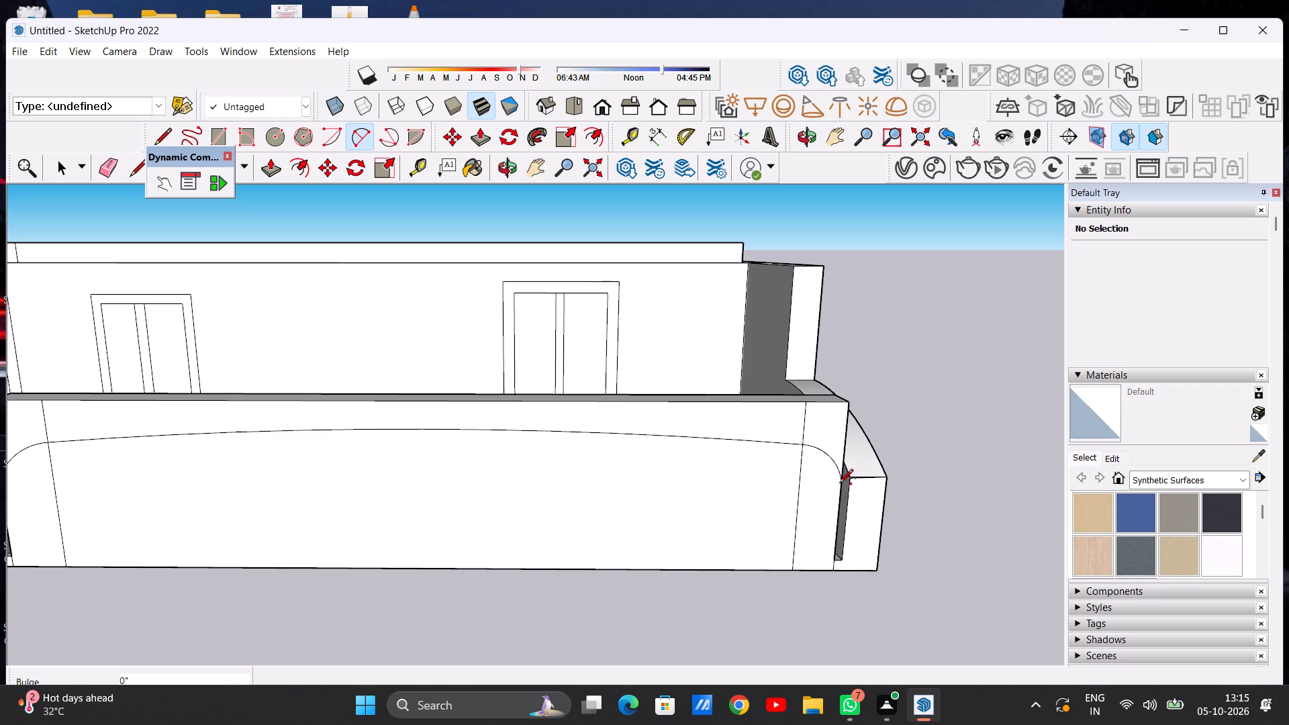
{"action": "key", "text": "space"}
Inspect the arched outline on the low front wall and its junctions with the middle pillar and curved side wall from several angles.
{"action": "scroll", "coordinate": [273, 447], "scroll_direction": "down", "scroll_amount": 8}
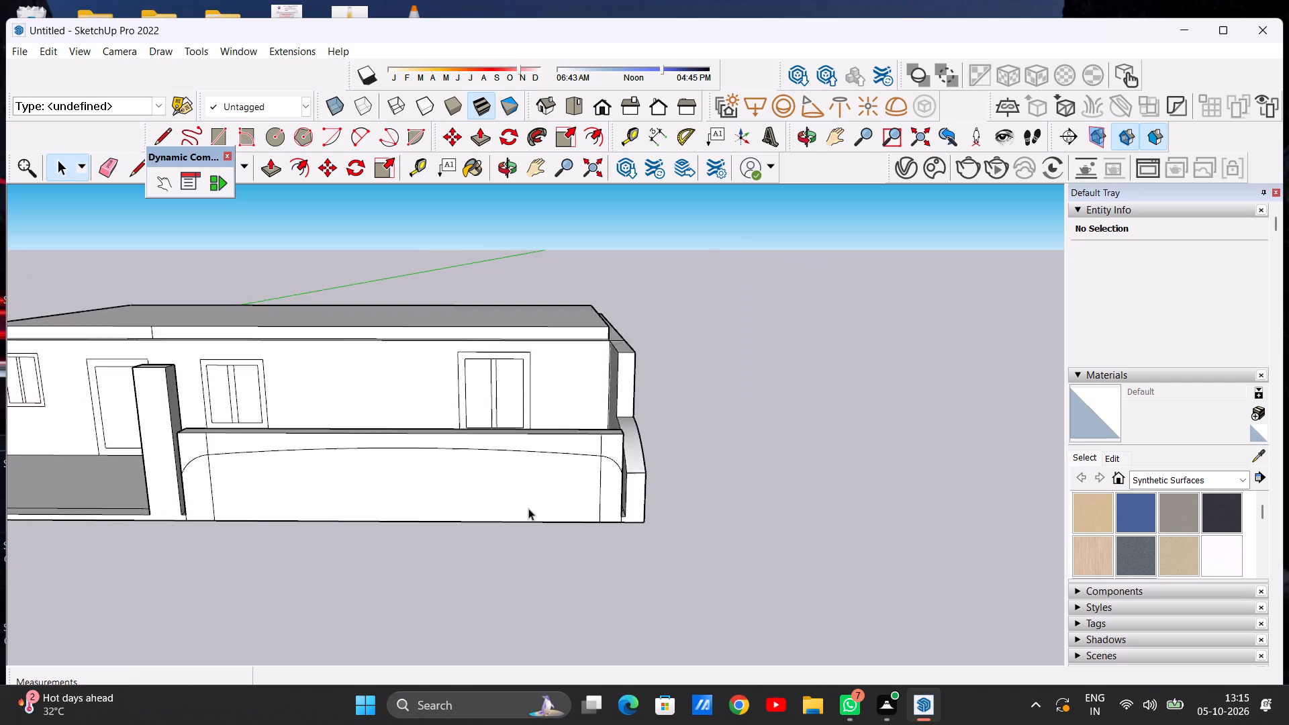
{"action": "scroll", "coordinate": [528, 508], "scroll_direction": "down", "scroll_amount": 7}
{"action": "scroll", "coordinate": [408, 476], "scroll_direction": "up", "scroll_amount": 11}
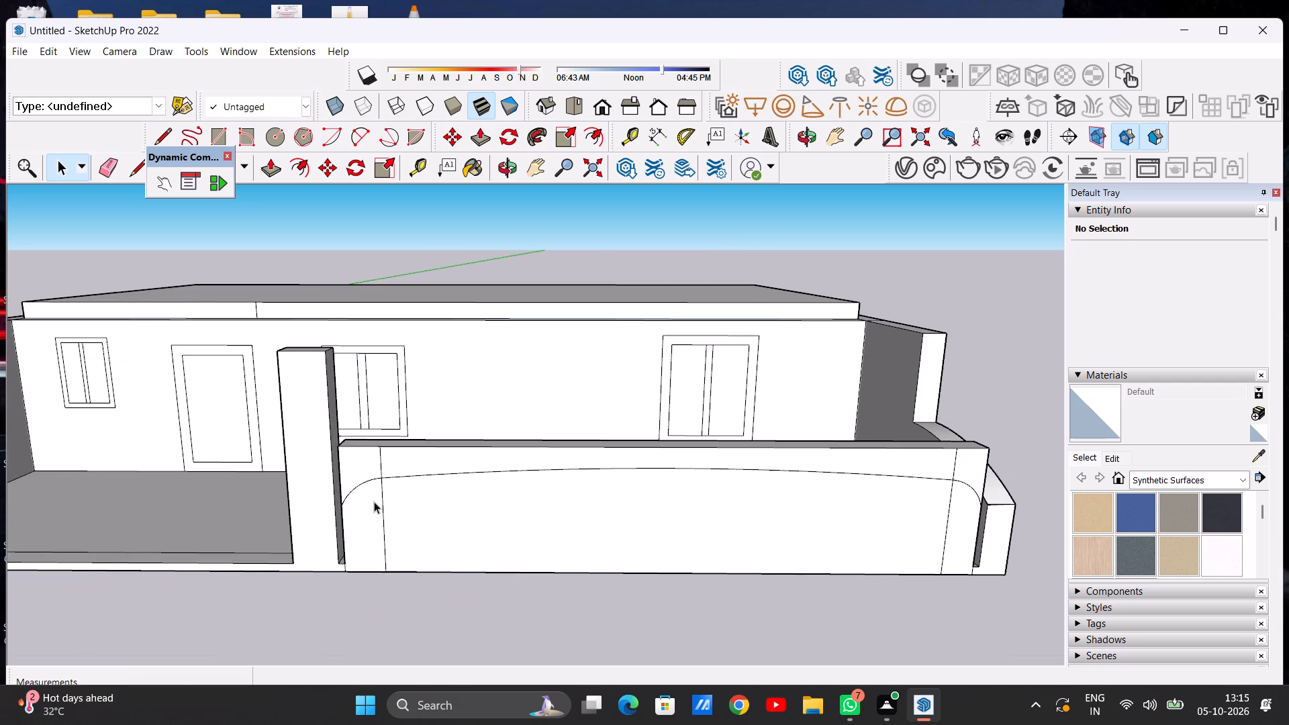
{"action": "scroll", "coordinate": [480, 512], "scroll_direction": "up", "scroll_amount": 5}
{"action": "scroll", "coordinate": [484, 534], "scroll_direction": "down", "scroll_amount": 10}
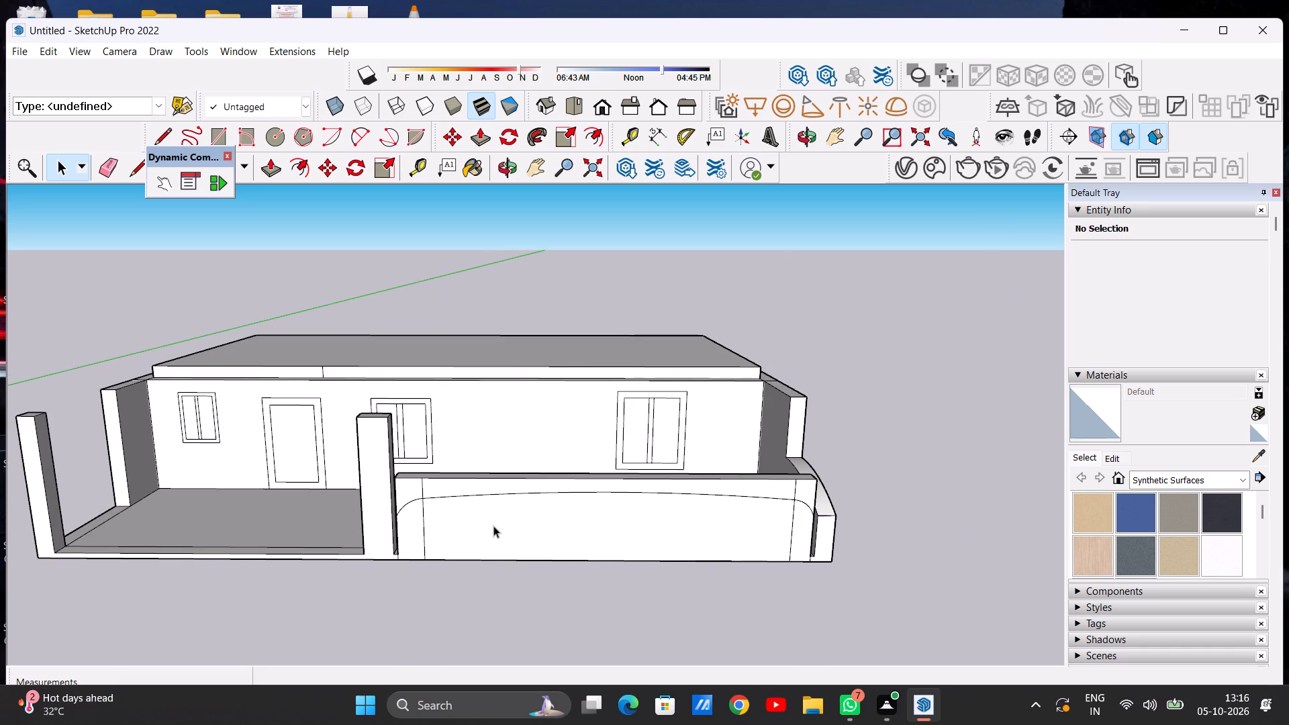
{"action": "scroll", "coordinate": [599, 534], "scroll_direction": "down", "scroll_amount": 4}
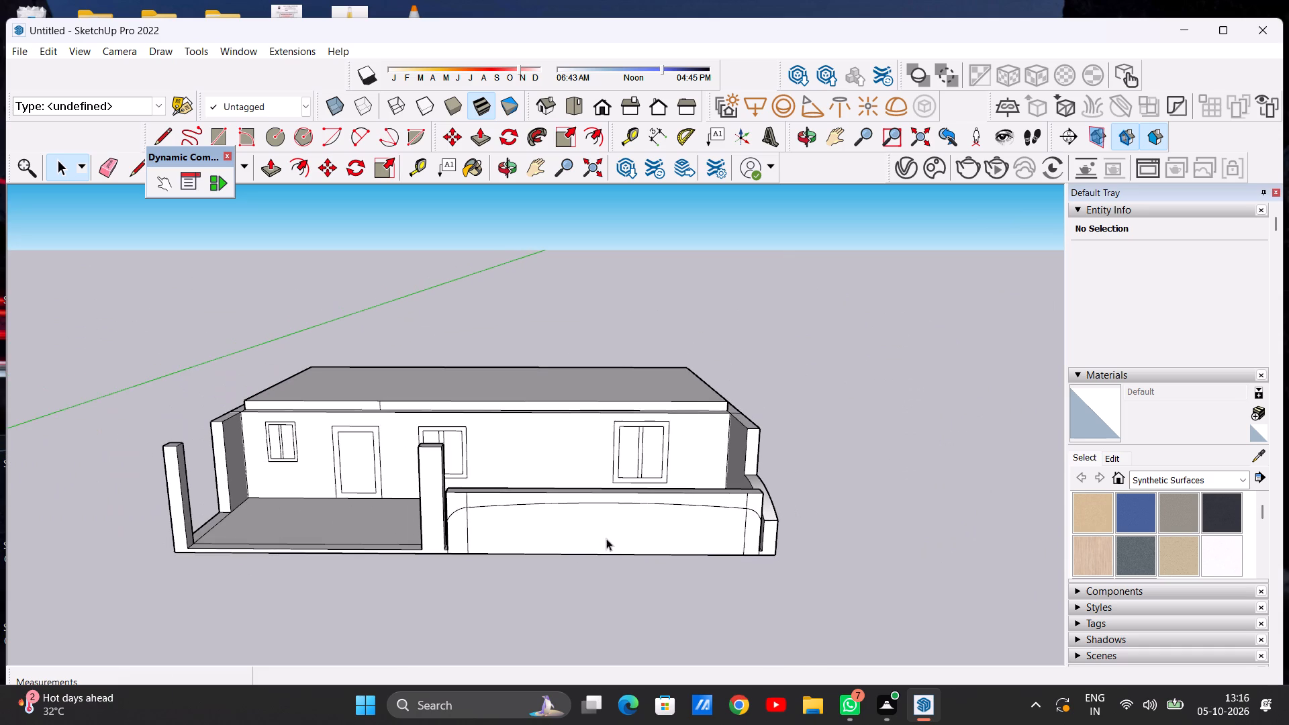
{"action": "scroll", "coordinate": [559, 543], "scroll_direction": "up", "scroll_amount": 6}
{"action": "scroll", "coordinate": [606, 528], "scroll_direction": "down", "scroll_amount": 3}
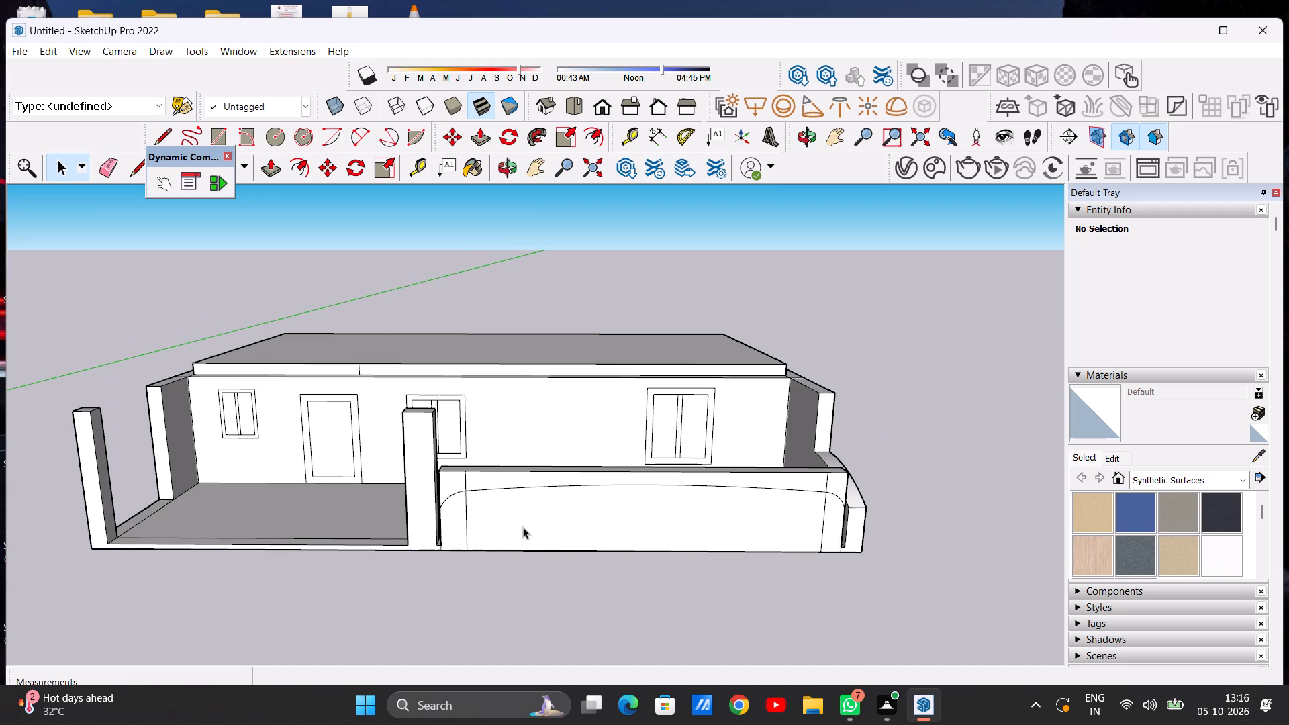
{"action": "middle_click_drag", "start_coordinate": [480, 528], "coordinate": [691, 531]}
{"action": "scroll", "coordinate": [730, 517], "scroll_direction": "up", "scroll_amount": 1}
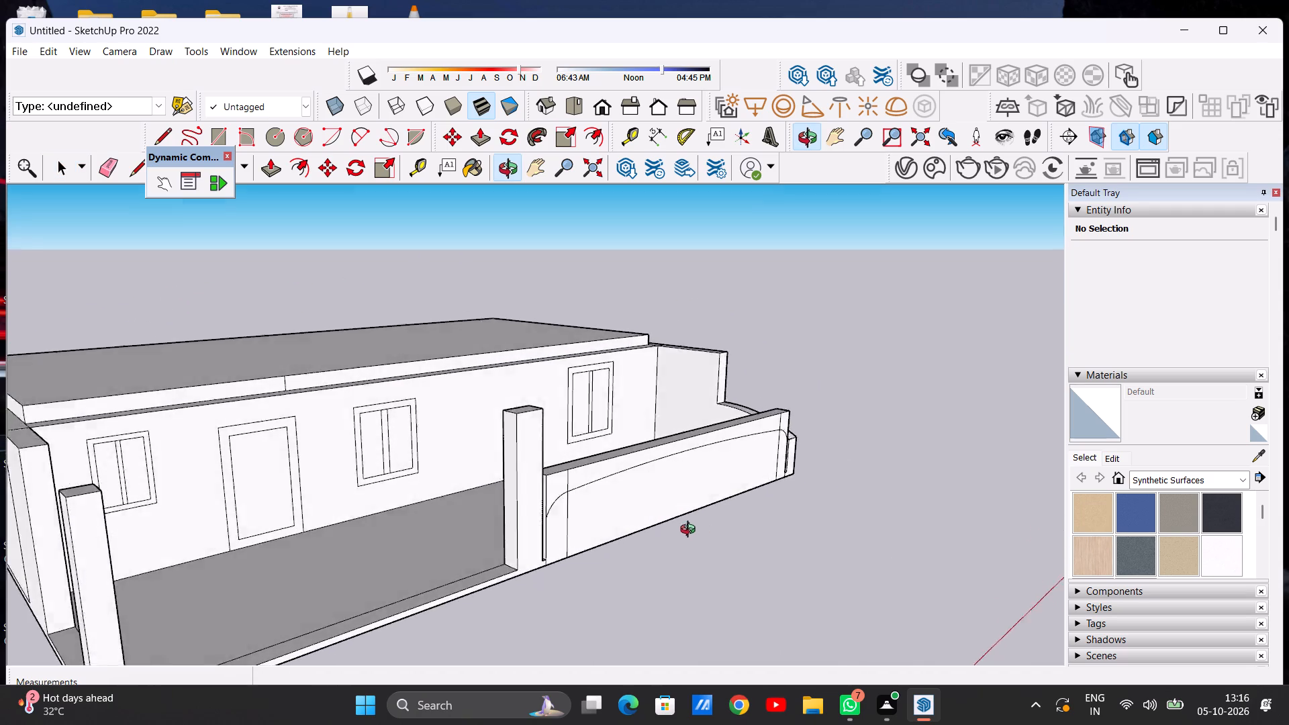
{"action": "middle_click_drag", "start_coordinate": [691, 531], "coordinate": [618, 532]}
{"action": "scroll", "coordinate": [452, 527], "scroll_direction": "up", "scroll_amount": 14}
{"action": "scroll", "coordinate": [499, 522], "scroll_direction": "down", "scroll_amount": 7}
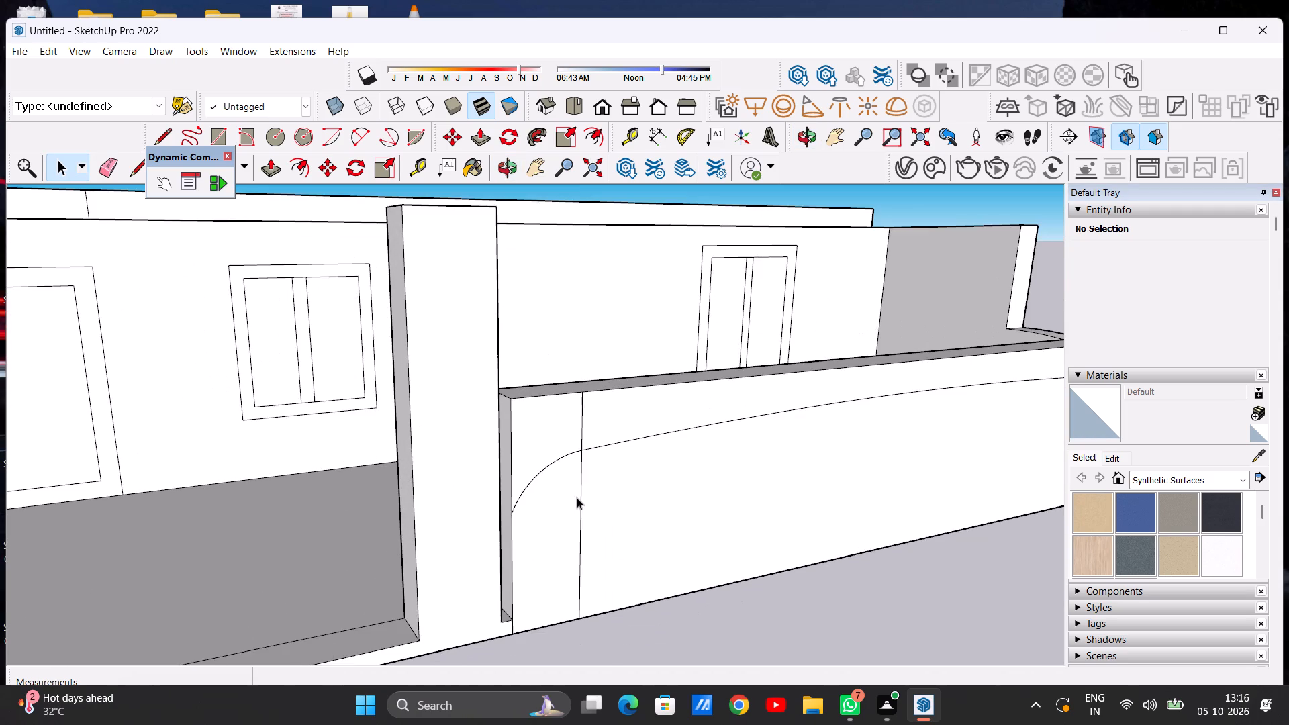
{"action": "scroll", "coordinate": [577, 497], "scroll_direction": "up", "scroll_amount": 1}
{"action": "middle_click_drag", "start_coordinate": [577, 497], "coordinate": [313, 550]}
{"action": "scroll", "coordinate": [427, 514], "scroll_direction": "down", "scroll_amount": 4}
{"action": "scroll", "coordinate": [428, 512], "scroll_direction": "up", "scroll_amount": 1}
{"action": "scroll", "coordinate": [428, 508], "scroll_direction": "down", "scroll_amount": 12}
{"action": "middle_click_drag", "start_coordinate": [609, 542], "coordinate": [572, 532]}
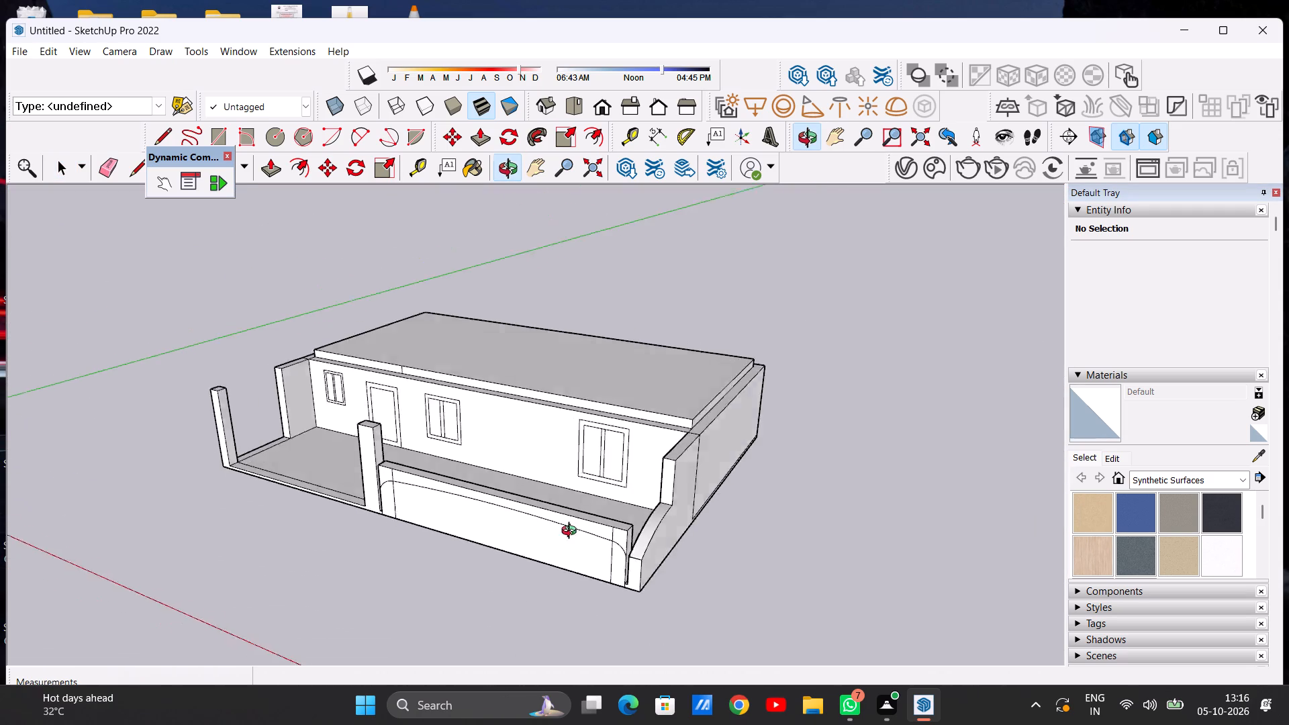
{"action": "middle_click_drag", "start_coordinate": [572, 532], "coordinate": [422, 561]}
{"action": "scroll", "coordinate": [512, 548], "scroll_direction": "up", "scroll_amount": 19}
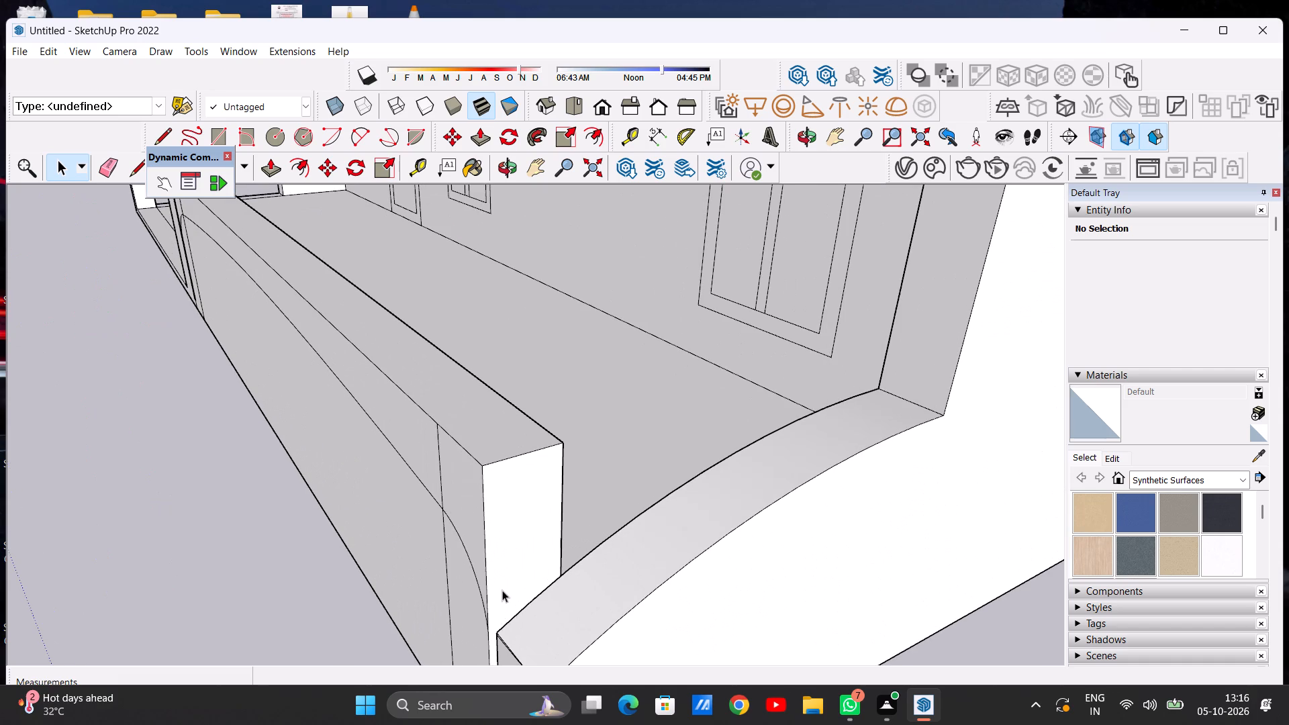
{"action": "scroll", "coordinate": [520, 563], "scroll_direction": "down", "scroll_amount": 10}
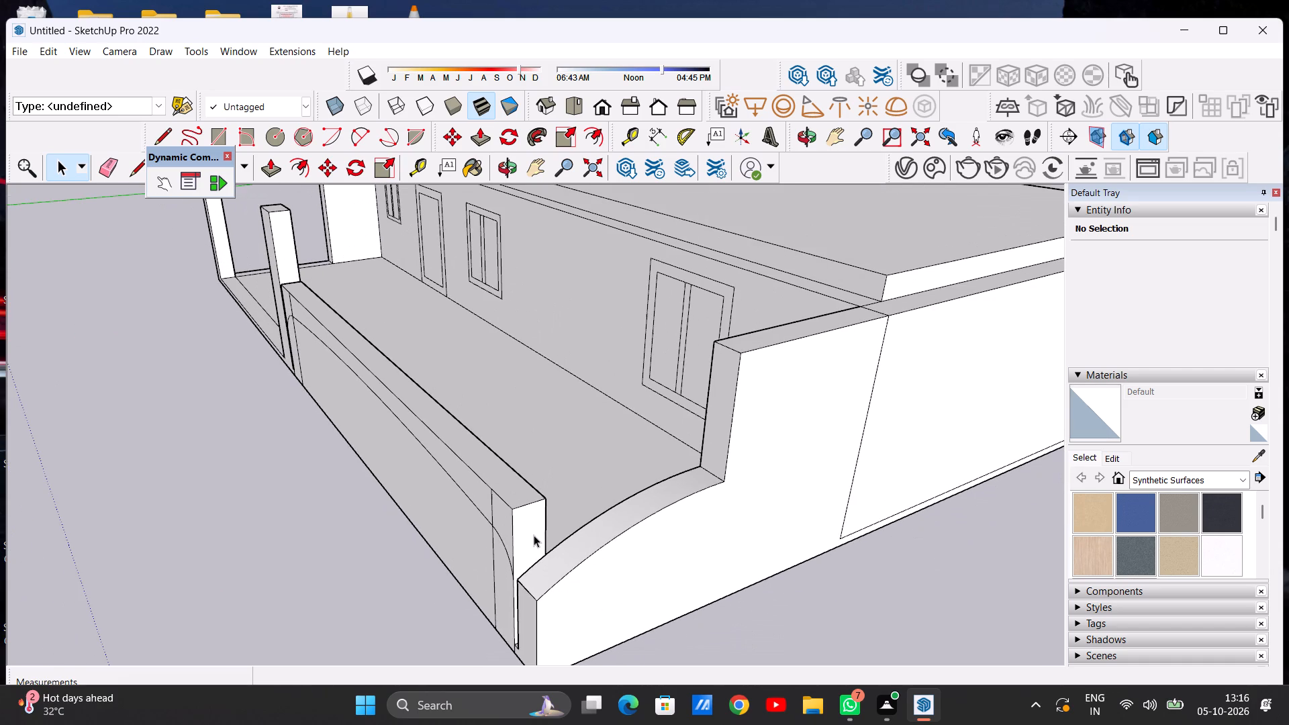
{"action": "middle_click_drag", "start_coordinate": [406, 540], "coordinate": [645, 467]}
{"action": "scroll", "coordinate": [645, 469], "scroll_direction": "down", "scroll_amount": 9}
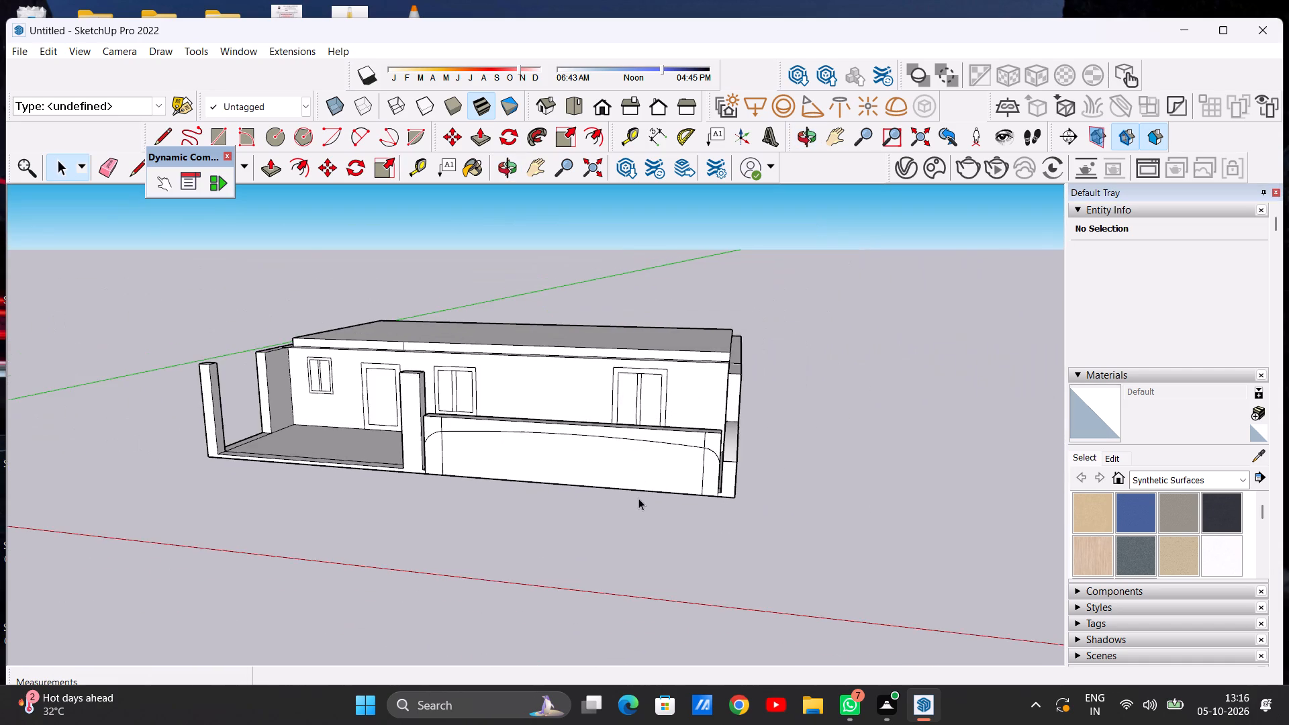
{"action": "scroll", "coordinate": [448, 489], "scroll_direction": "up", "scroll_amount": 1}
{"action": "middle_click_drag", "start_coordinate": [461, 483], "coordinate": [485, 438]}
{"action": "scroll", "coordinate": [454, 410], "scroll_direction": "up", "scroll_amount": 13}
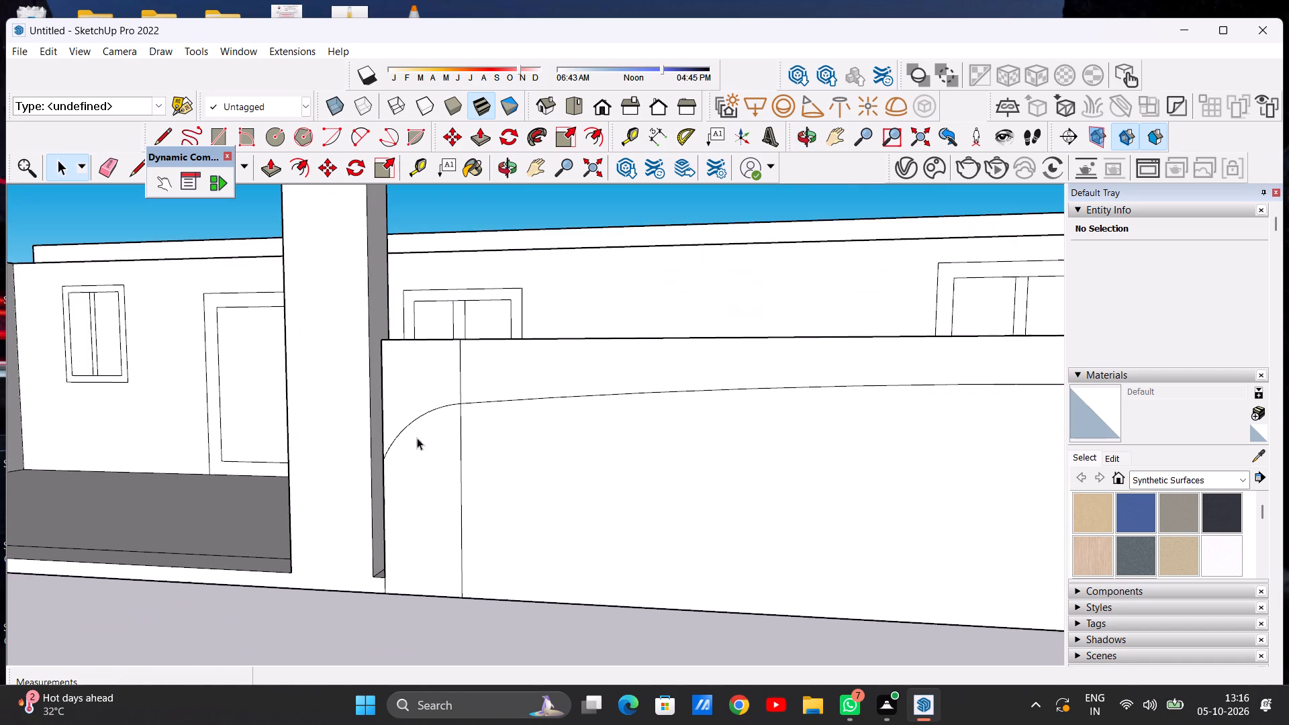
{"action": "scroll", "coordinate": [437, 522], "scroll_direction": "down", "scroll_amount": 5}
{"action": "scroll", "coordinate": [530, 508], "scroll_direction": "down", "scroll_amount": 10}
{"action": "middle_click_drag", "start_coordinate": [469, 507], "coordinate": [491, 515]}
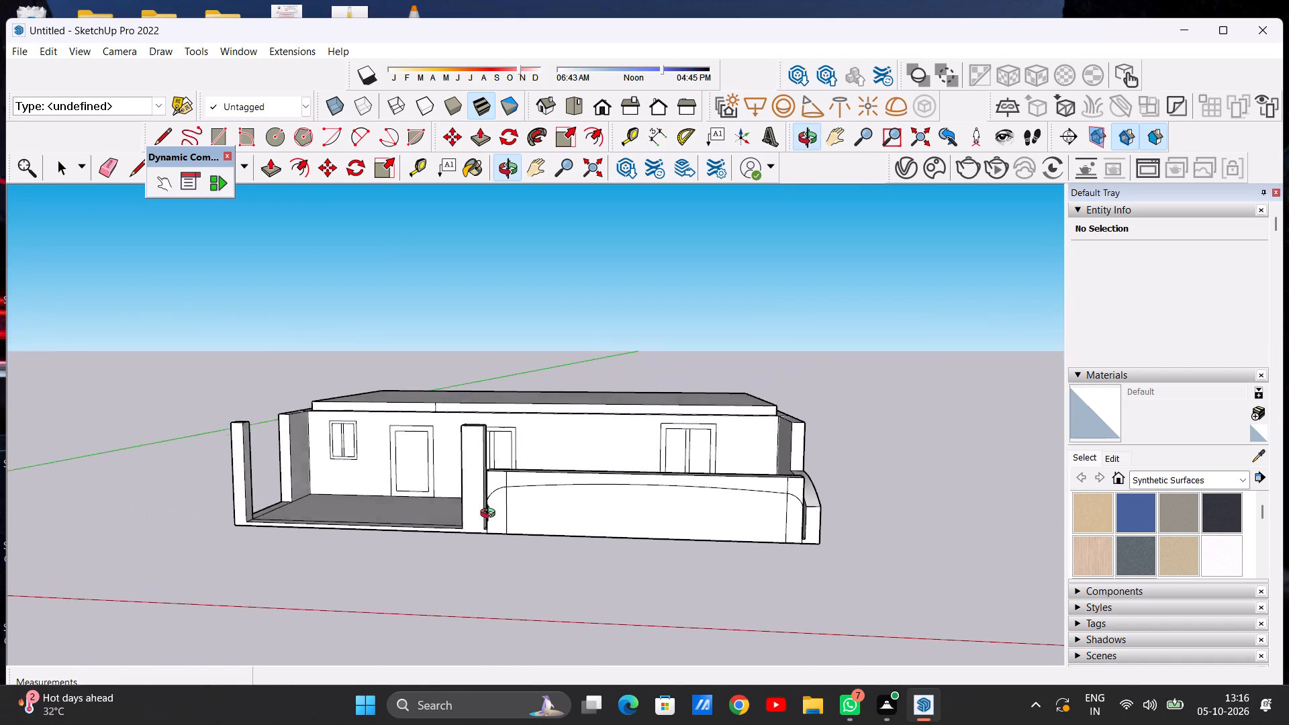
{"action": "middle_click_drag", "start_coordinate": [491, 515], "coordinate": [526, 513]}
{"action": "scroll", "coordinate": [547, 493], "scroll_direction": "up", "scroll_amount": 7}
{"action": "scroll", "coordinate": [493, 495], "scroll_direction": "up", "scroll_amount": 1}
{"action": "scroll", "coordinate": [442, 530], "scroll_direction": "down", "scroll_amount": 12}
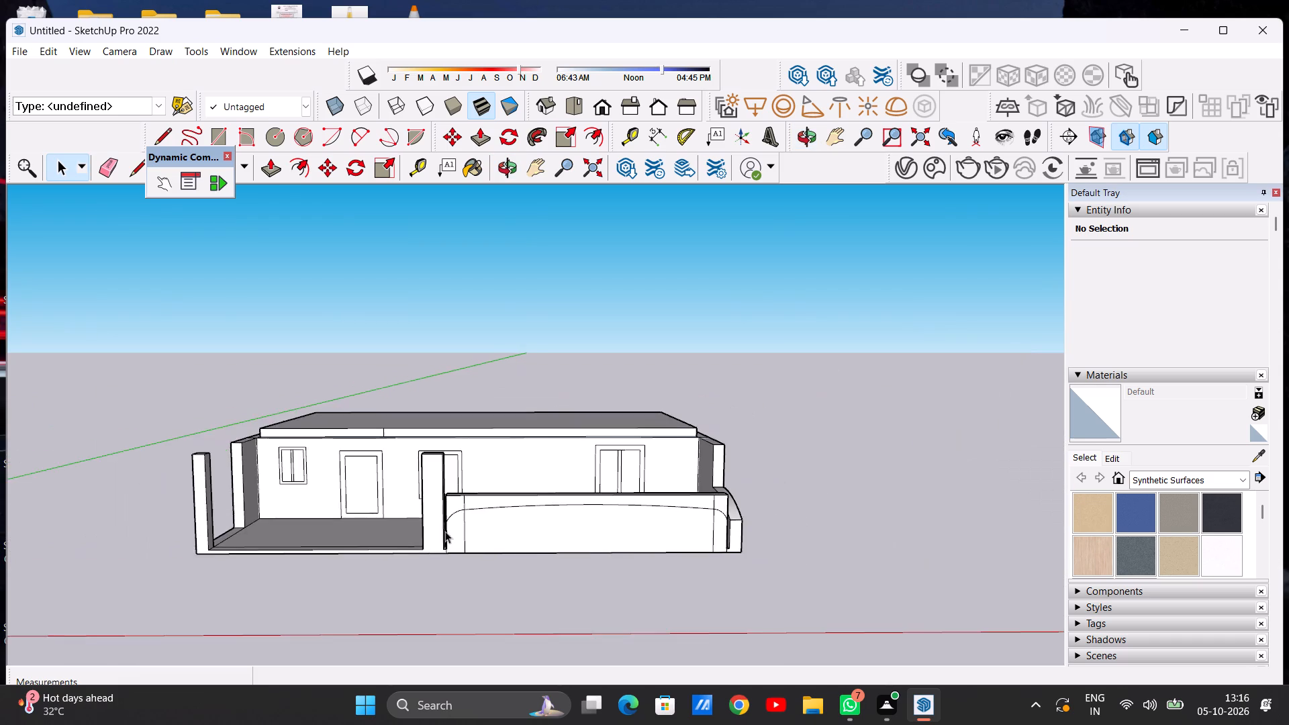
{"action": "scroll", "coordinate": [484, 532], "scroll_direction": "up", "scroll_amount": 8}
{"action": "middle_click_drag", "start_coordinate": [365, 541], "coordinate": [432, 517]}
{"action": "scroll", "coordinate": [410, 540], "scroll_direction": "down", "scroll_amount": 5}
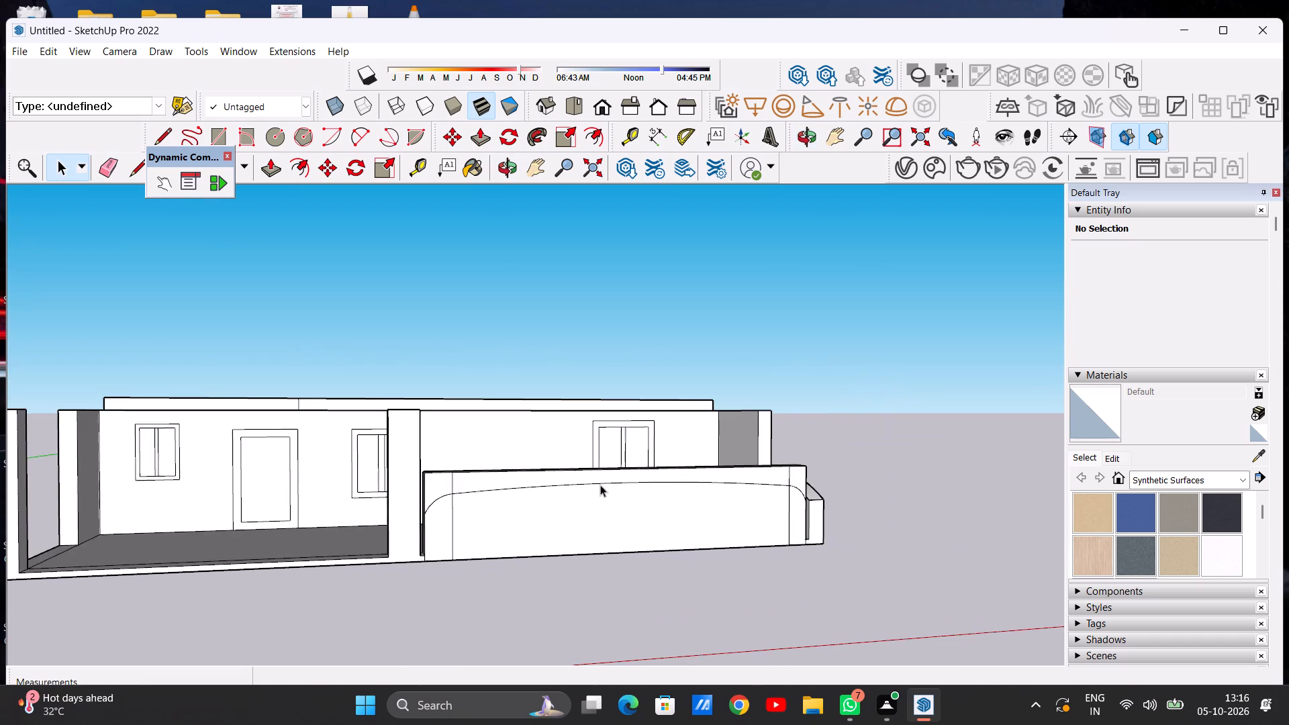
{"action": "scroll", "coordinate": [600, 485], "scroll_direction": "up", "scroll_amount": 6}
{"action": "scroll", "coordinate": [536, 523], "scroll_direction": "down", "scroll_amount": 4}
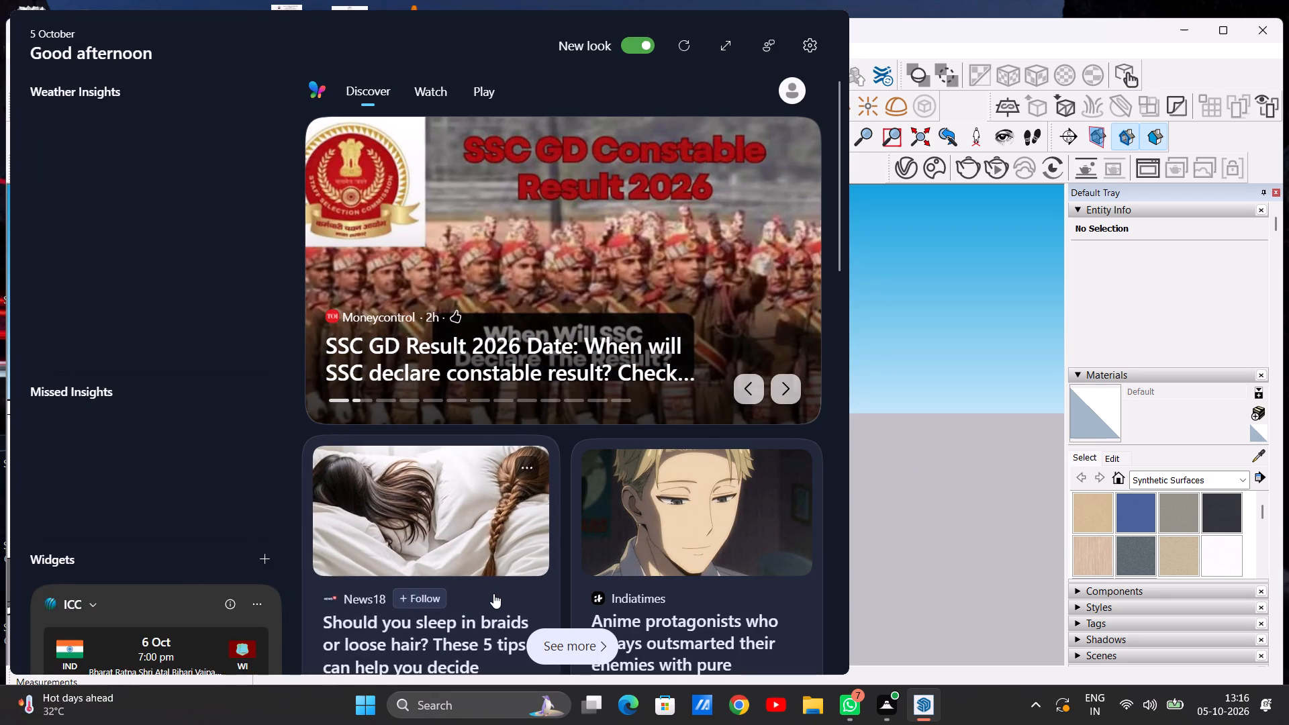
{"action": "left_click", "coordinate": [986, 513]}
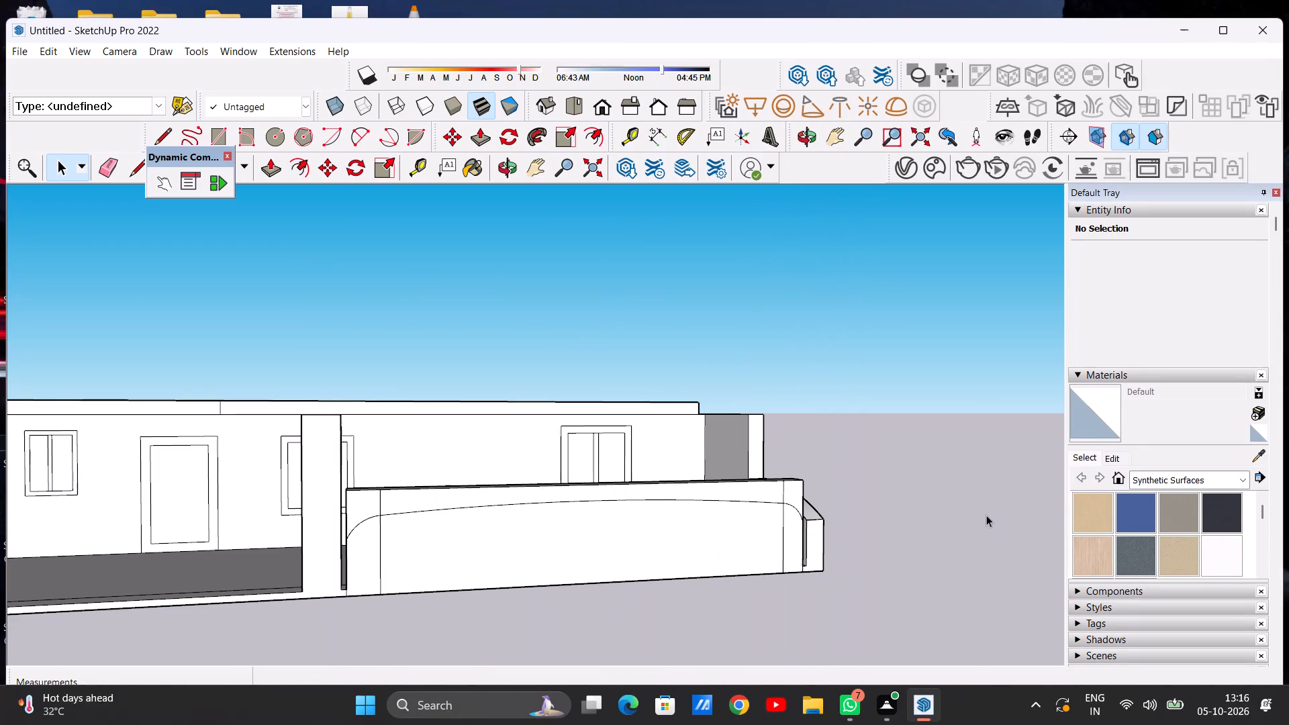
{"action": "scroll", "coordinate": [722, 345], "scroll_direction": "down", "scroll_amount": 10}
{"action": "scroll", "coordinate": [706, 479], "scroll_direction": "up", "scroll_amount": 7}
{"action": "scroll", "coordinate": [704, 445], "scroll_direction": "down", "scroll_amount": 5}
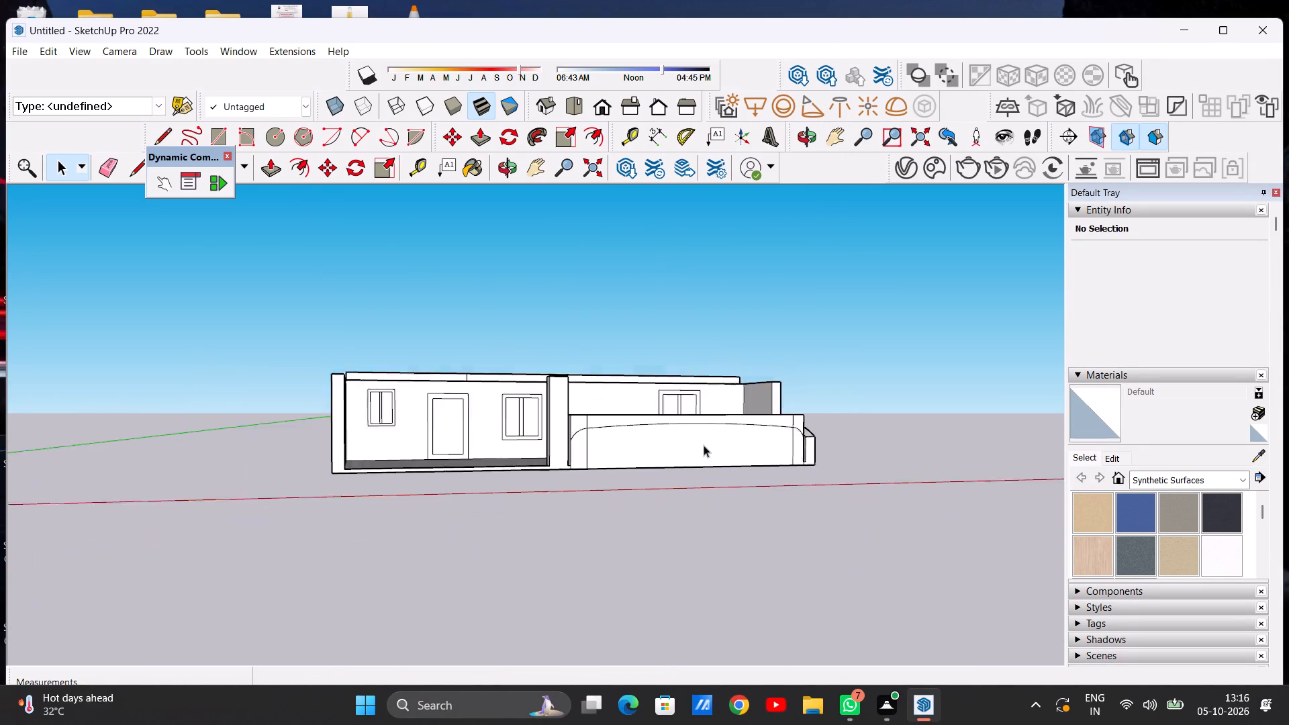
{"action": "scroll", "coordinate": [704, 445], "scroll_direction": "down", "scroll_amount": 1}
{"action": "scroll", "coordinate": [760, 416], "scroll_direction": "up", "scroll_amount": 8}
{"action": "middle_click_drag", "start_coordinate": [845, 442], "coordinate": [722, 491]}
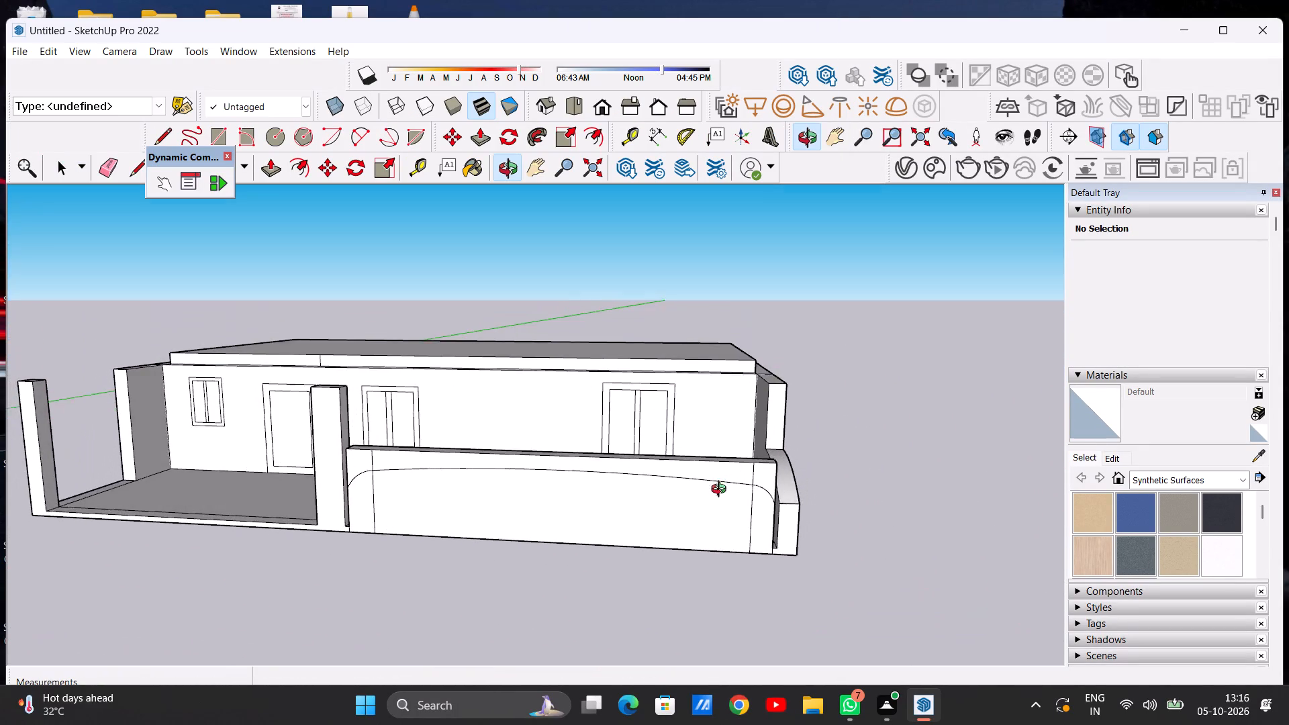
{"action": "middle_click_drag", "start_coordinate": [722, 491], "coordinate": [721, 491]}
{"action": "scroll", "coordinate": [763, 501], "scroll_direction": "up", "scroll_amount": 11}
{"action": "scroll", "coordinate": [790, 471], "scroll_direction": "down", "scroll_amount": 19}
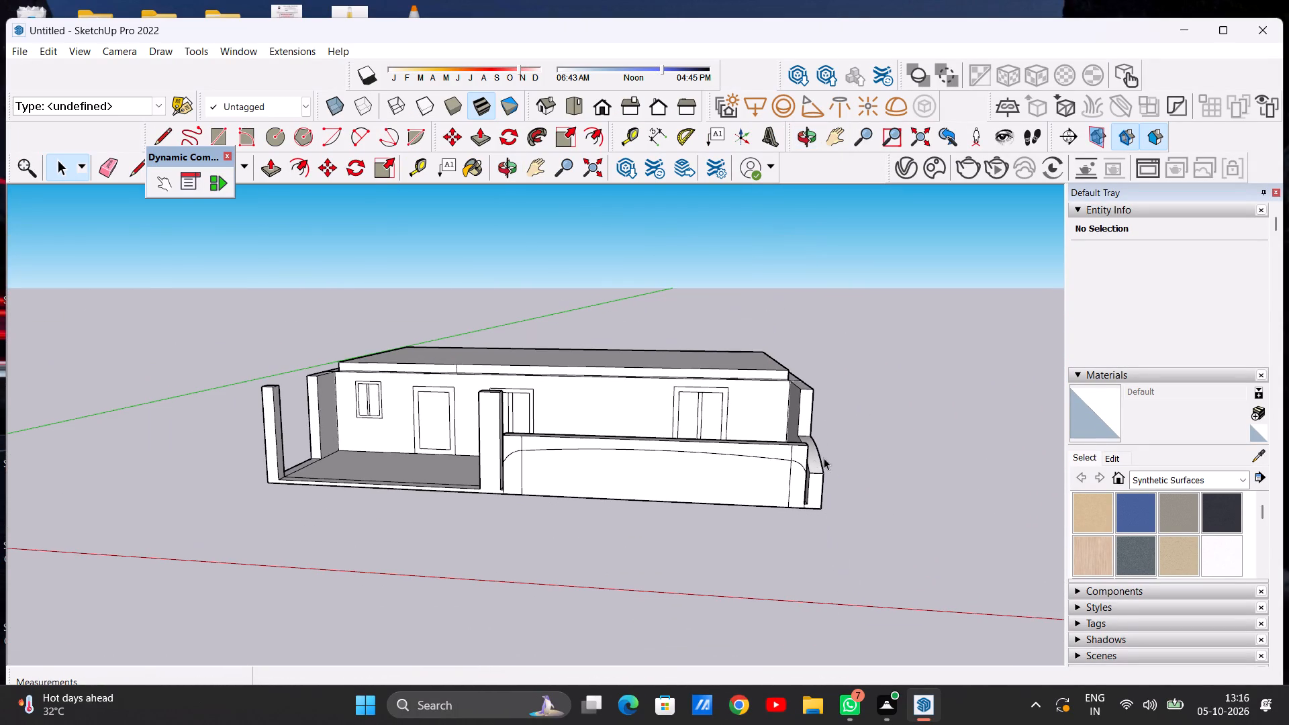
{"action": "scroll", "coordinate": [713, 464], "scroll_direction": "down", "scroll_amount": 1}
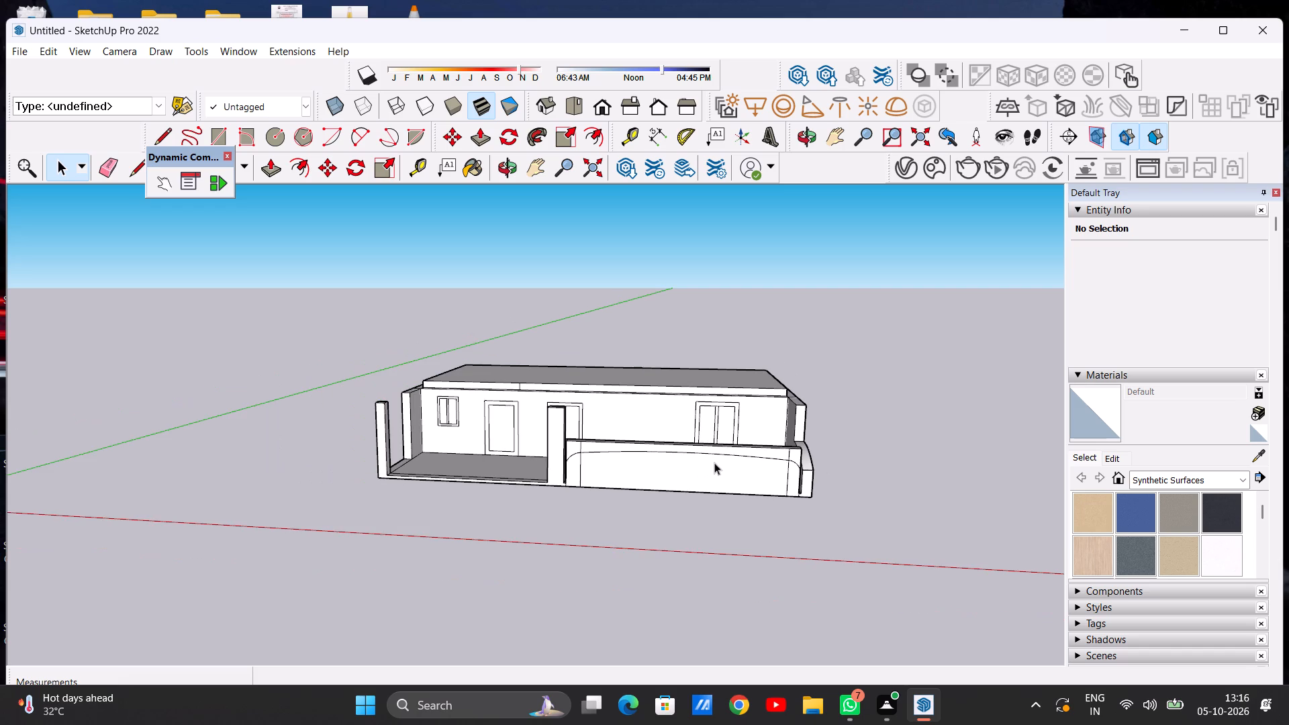
{"action": "scroll", "coordinate": [724, 457], "scroll_direction": "down", "scroll_amount": 2}
{"action": "scroll", "coordinate": [681, 473], "scroll_direction": "up", "scroll_amount": 8}
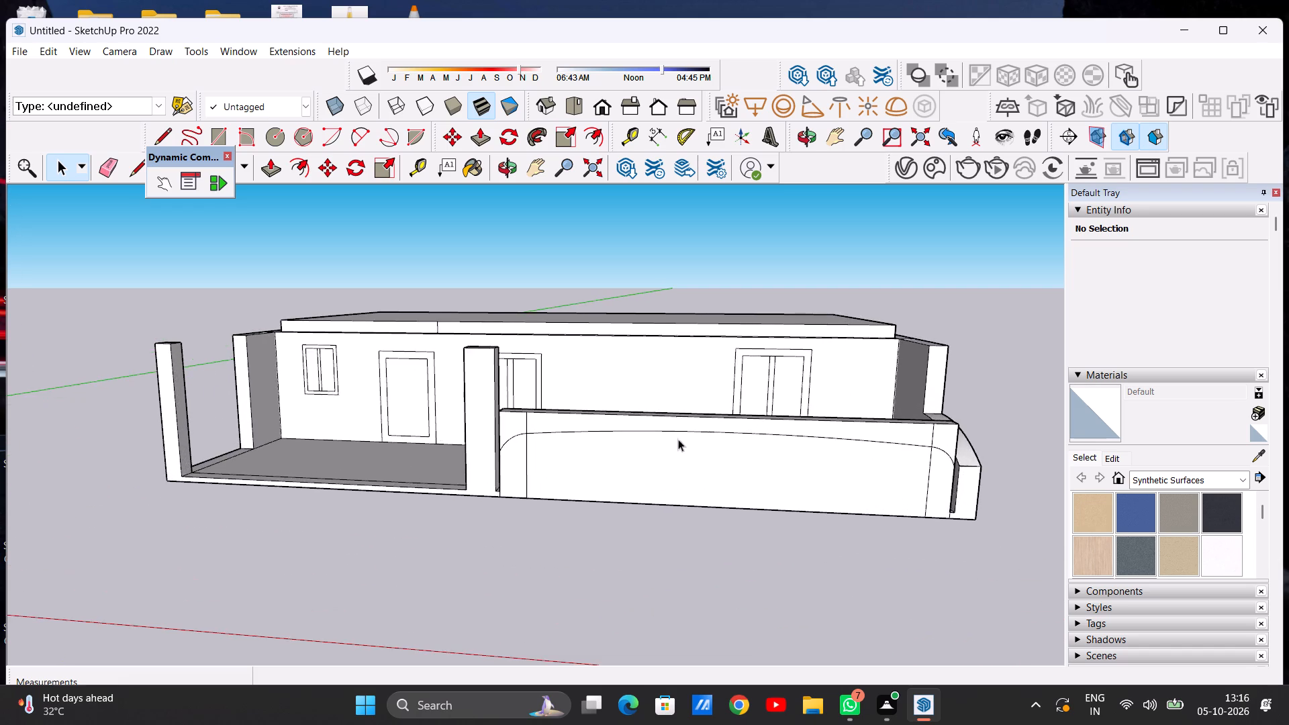
{"action": "scroll", "coordinate": [761, 415], "scroll_direction": "down", "scroll_amount": 9}
{"action": "scroll", "coordinate": [662, 414], "scroll_direction": "up", "scroll_amount": 14}
{"action": "scroll", "coordinate": [698, 448], "scroll_direction": "down", "scroll_amount": 8}
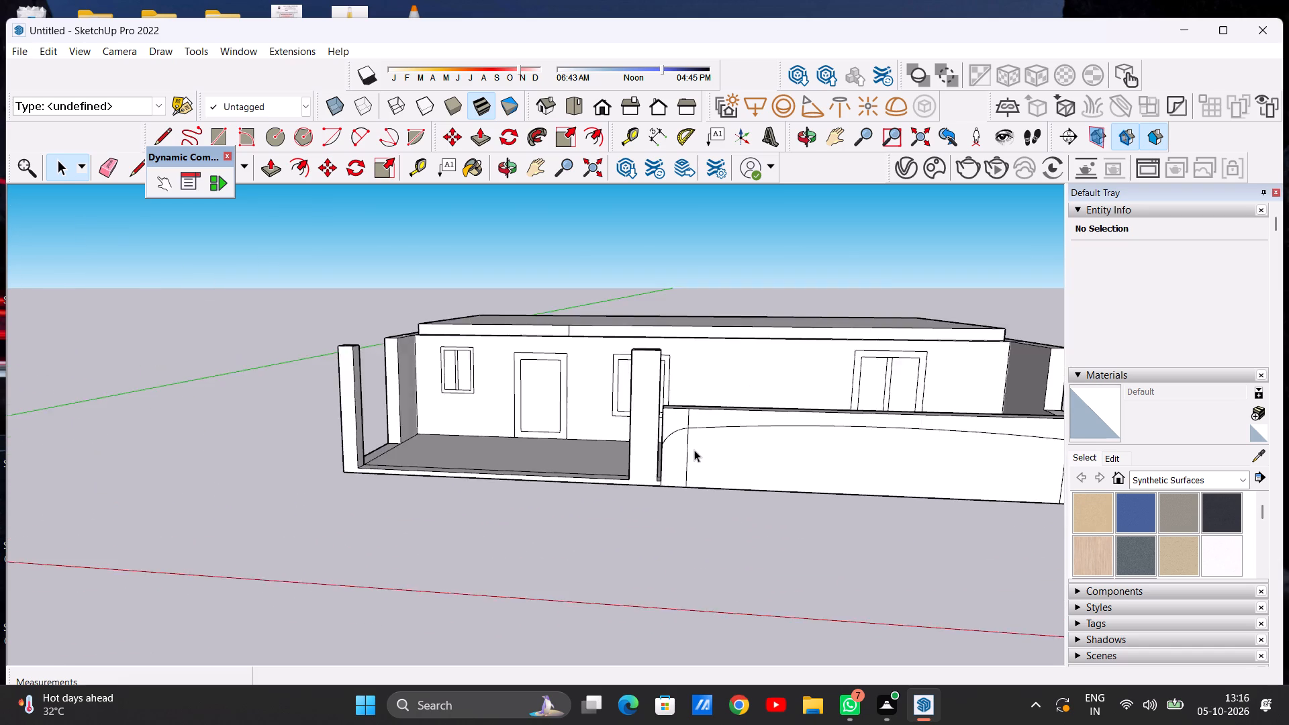
{"action": "scroll", "coordinate": [694, 450], "scroll_direction": "down", "scroll_amount": 6}
{"action": "scroll", "coordinate": [768, 454], "scroll_direction": "up", "scroll_amount": 5}
{"action": "middle_click_drag", "start_coordinate": [691, 432], "coordinate": [739, 445]}
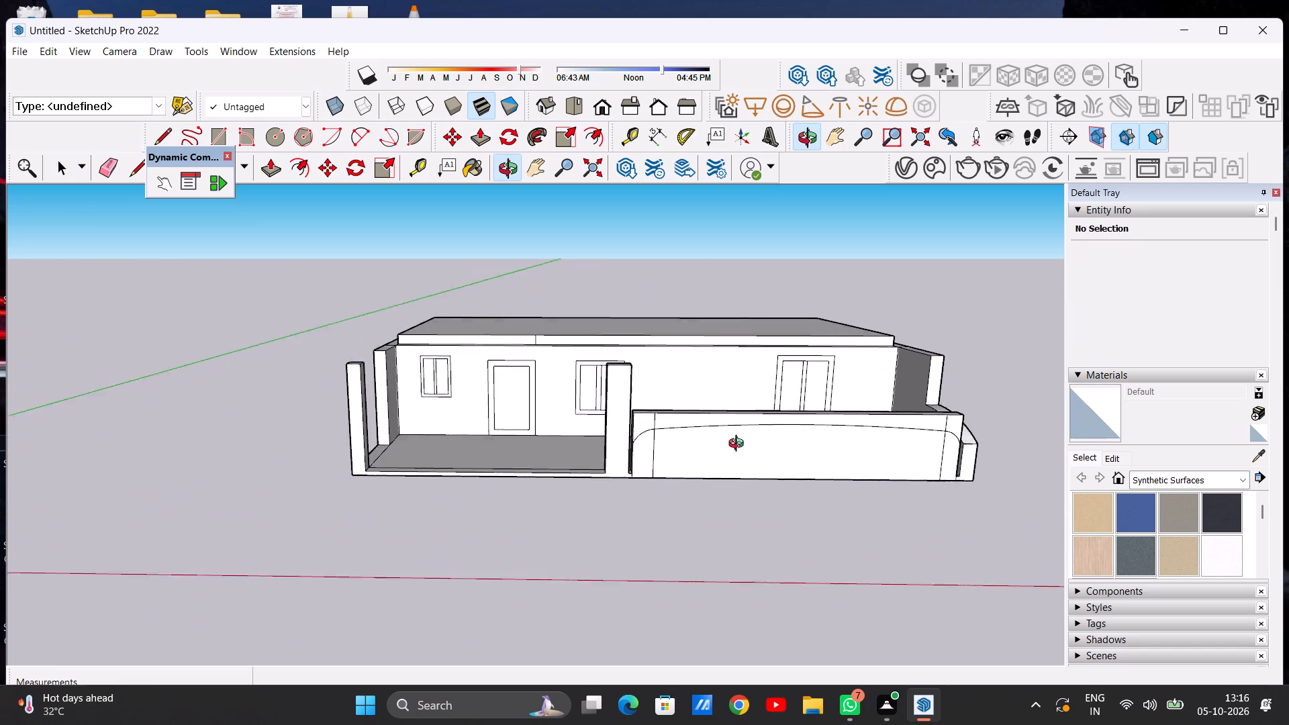
{"action": "middle_click_drag", "start_coordinate": [739, 445], "coordinate": [804, 436]}
{"action": "middle_click_drag", "start_coordinate": [647, 413], "coordinate": [771, 428]}
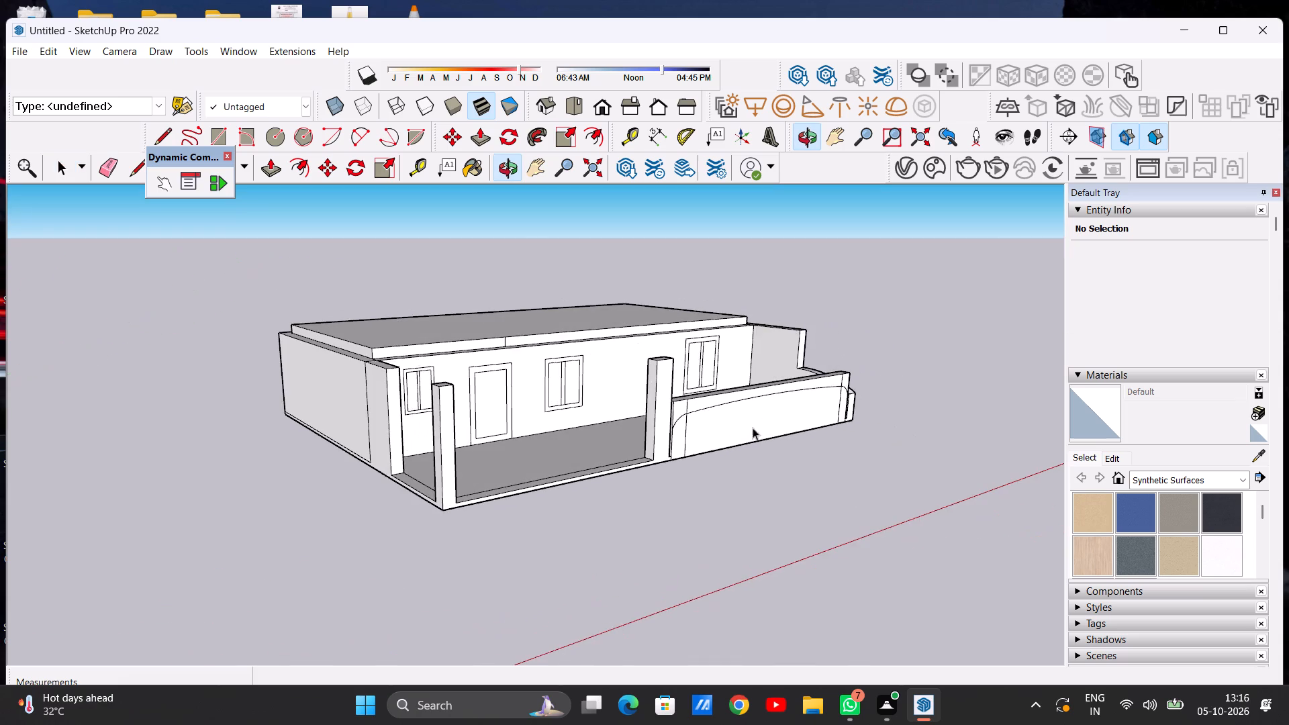
{"action": "middle_click_drag", "start_coordinate": [628, 383], "coordinate": [714, 463]}
{"action": "scroll", "coordinate": [709, 438], "scroll_direction": "up", "scroll_amount": 18}
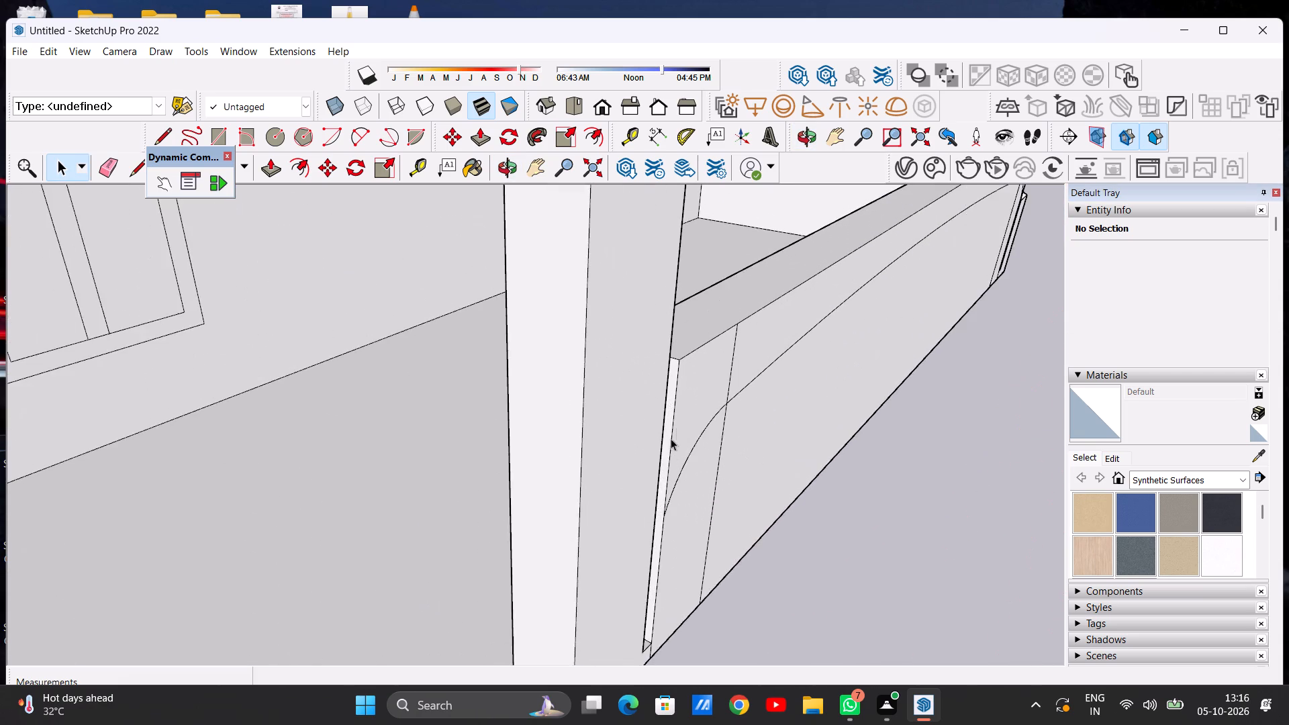
{"action": "scroll", "coordinate": [670, 462], "scroll_direction": "up", "scroll_amount": 5}
{"action": "scroll", "coordinate": [670, 459], "scroll_direction": "down", "scroll_amount": 20}
{"action": "scroll", "coordinate": [670, 459], "scroll_direction": "down", "scroll_amount": 4}
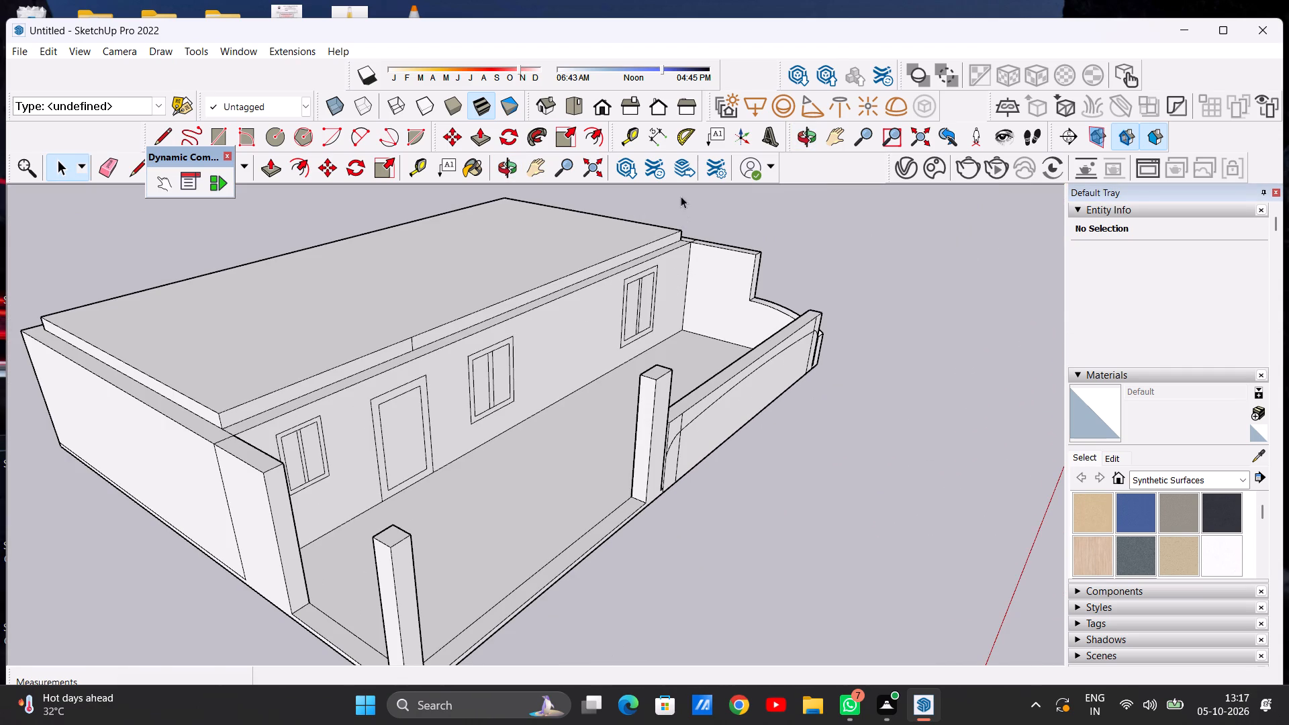
{"action": "scroll", "coordinate": [811, 344], "scroll_direction": "up", "scroll_amount": 20}
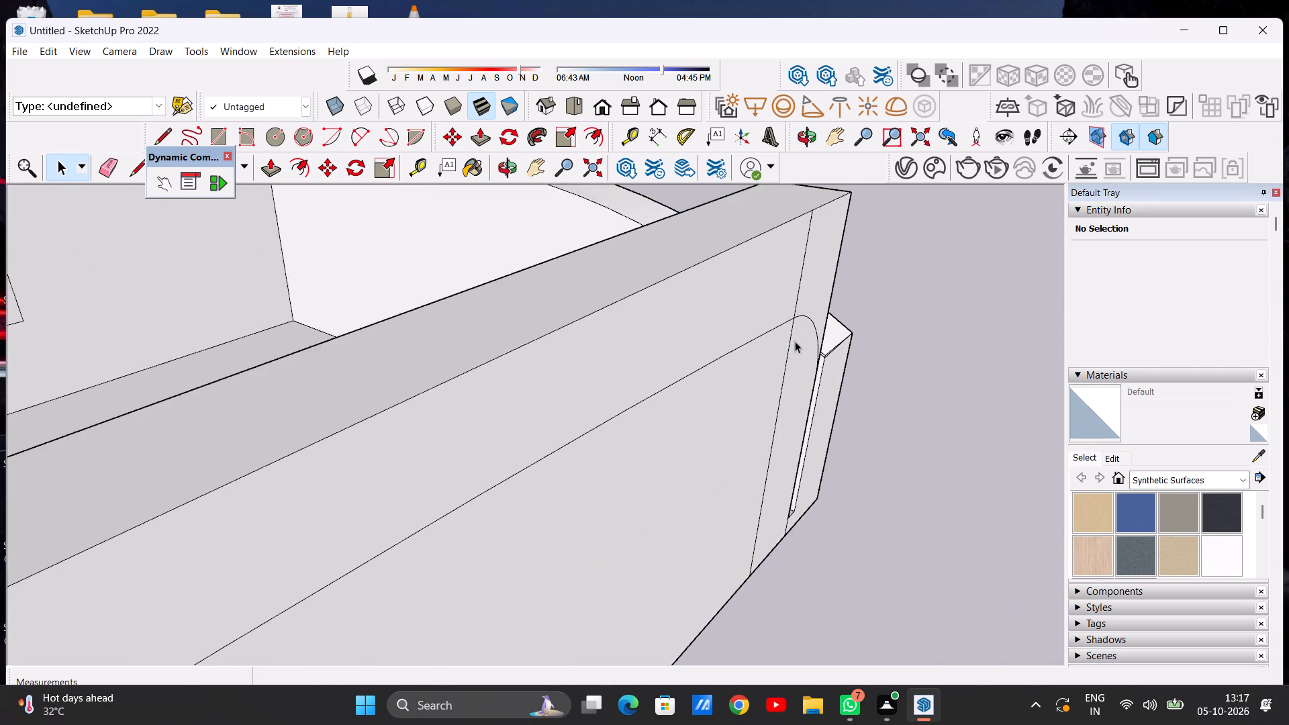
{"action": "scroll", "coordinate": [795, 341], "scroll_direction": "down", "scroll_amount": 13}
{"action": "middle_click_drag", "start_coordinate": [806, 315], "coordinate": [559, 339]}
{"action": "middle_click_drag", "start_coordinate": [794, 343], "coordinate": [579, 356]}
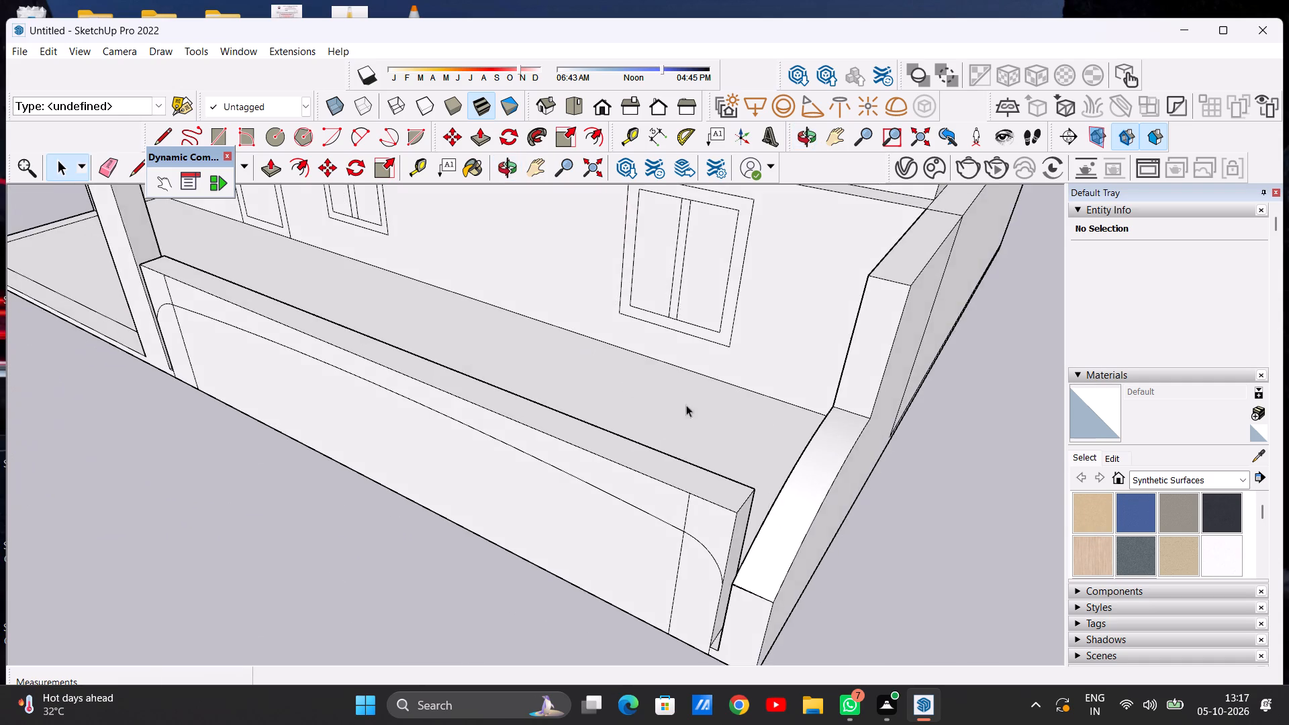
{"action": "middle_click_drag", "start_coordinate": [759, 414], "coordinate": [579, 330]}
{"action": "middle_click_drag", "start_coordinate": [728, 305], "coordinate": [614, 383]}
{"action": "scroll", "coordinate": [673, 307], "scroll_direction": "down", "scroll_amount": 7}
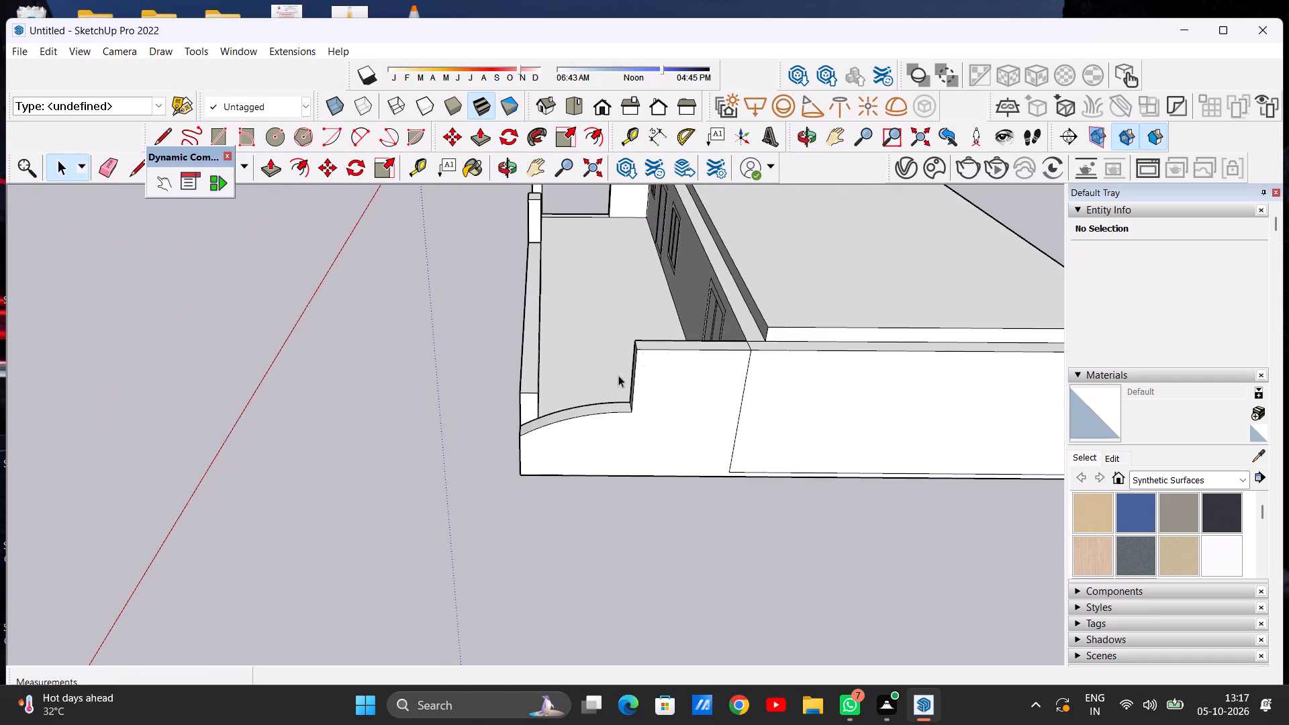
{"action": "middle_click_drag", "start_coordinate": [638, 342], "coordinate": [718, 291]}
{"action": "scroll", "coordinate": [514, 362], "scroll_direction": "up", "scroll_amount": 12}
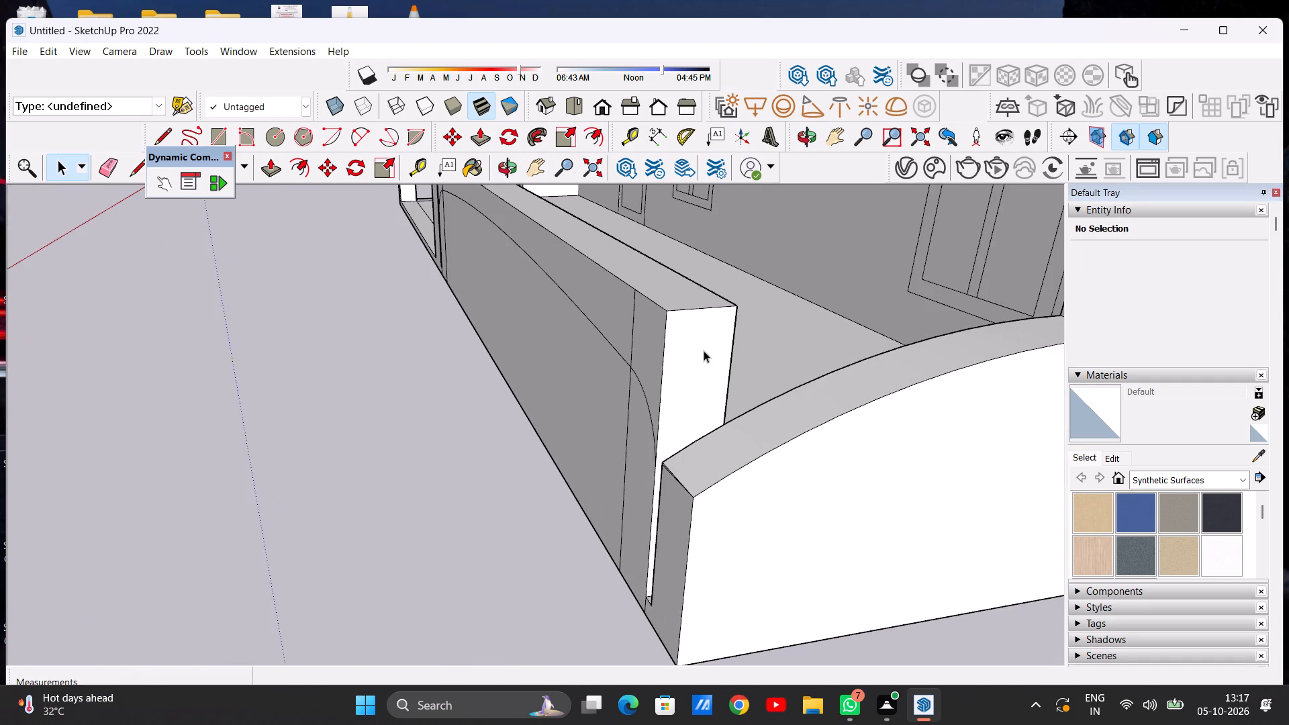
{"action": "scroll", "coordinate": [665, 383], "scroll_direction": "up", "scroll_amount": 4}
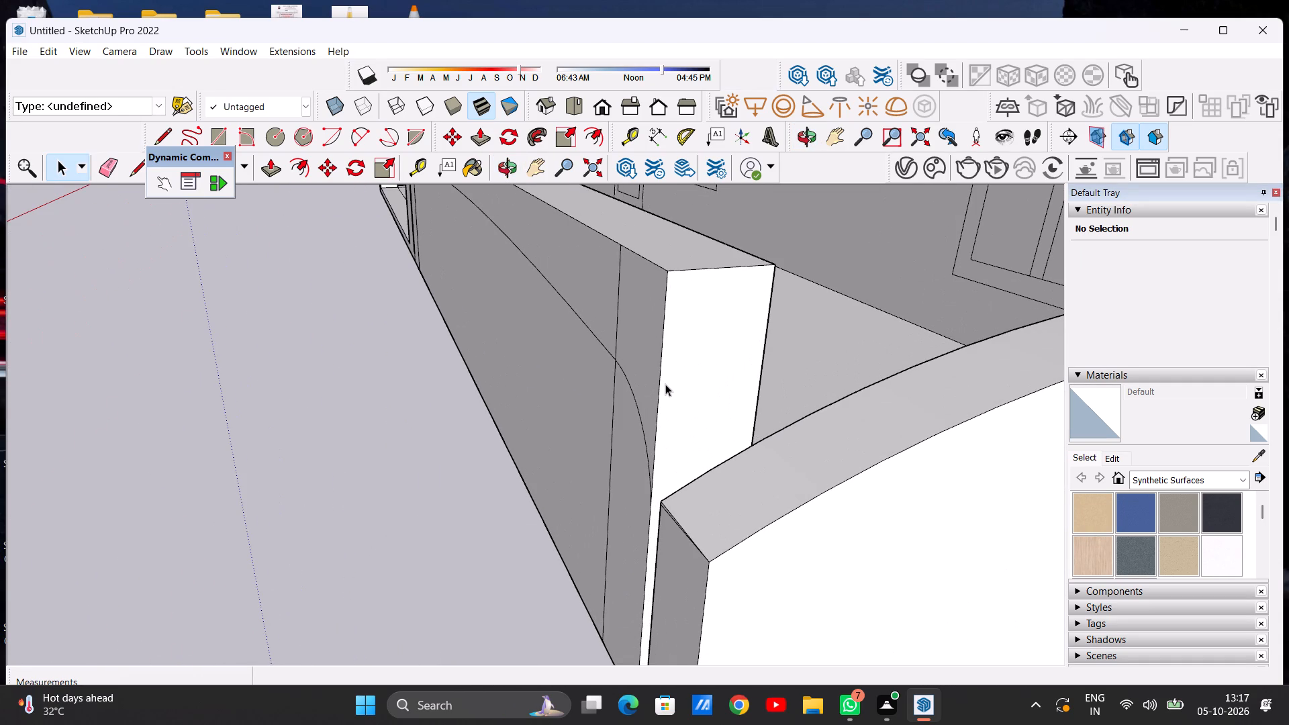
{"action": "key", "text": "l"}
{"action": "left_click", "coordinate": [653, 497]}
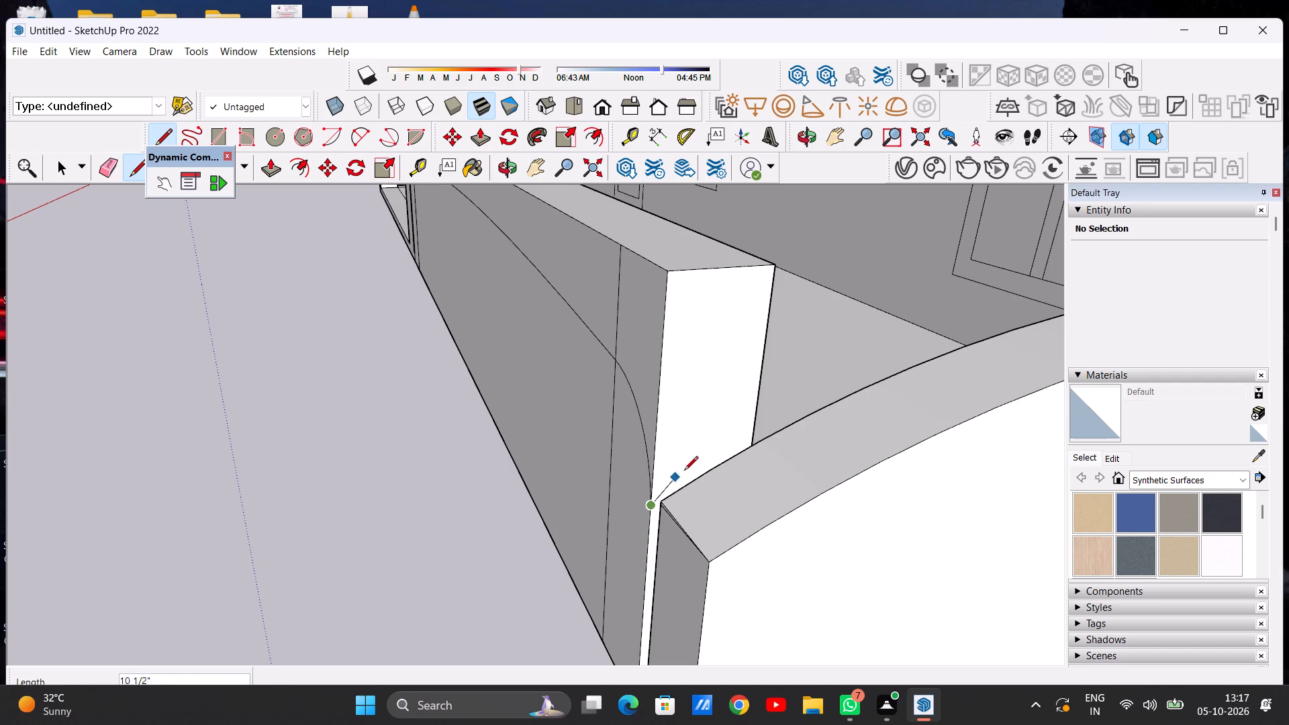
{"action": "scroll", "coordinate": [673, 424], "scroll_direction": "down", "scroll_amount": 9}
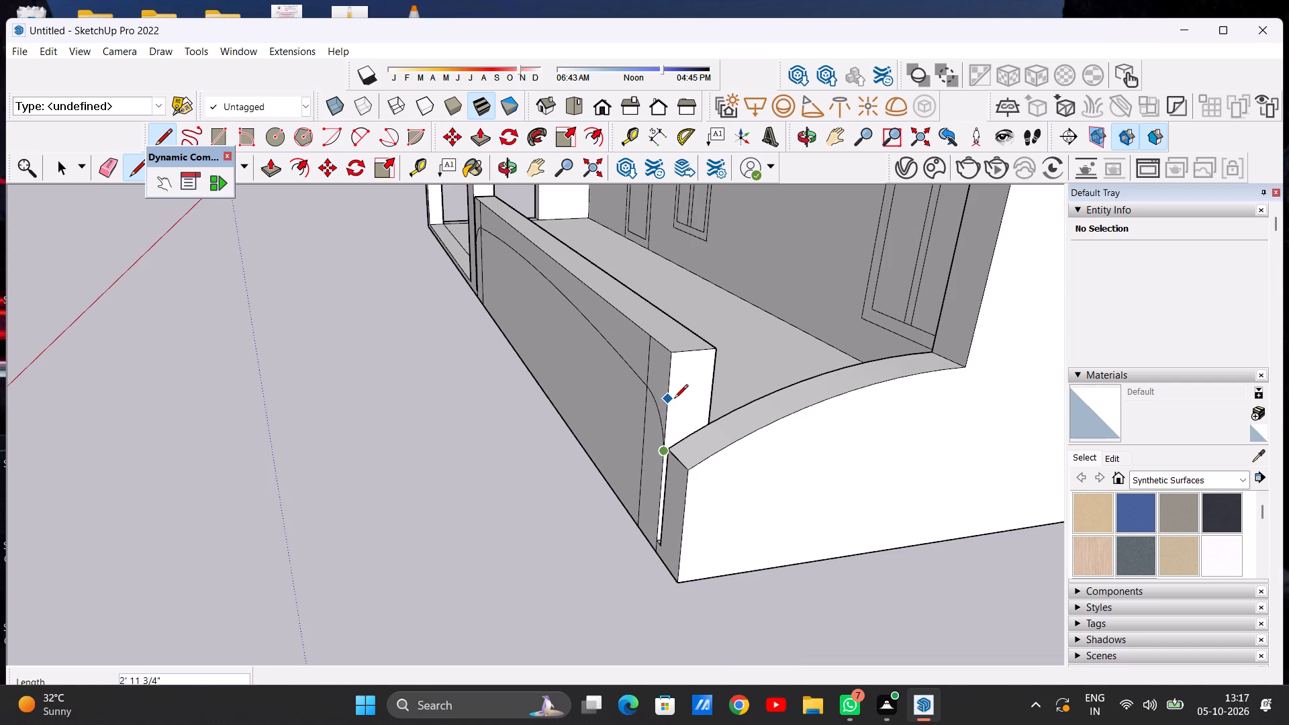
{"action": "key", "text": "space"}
Inspect the low front wall's end beside the curved side wall, its top and its inner side from several angles.
{"action": "middle_click_drag", "start_coordinate": [740, 399], "coordinate": [653, 479]}
{"action": "scroll", "coordinate": [652, 479], "scroll_direction": "down", "scroll_amount": 1}
{"action": "scroll", "coordinate": [615, 450], "scroll_direction": "up", "scroll_amount": 3}
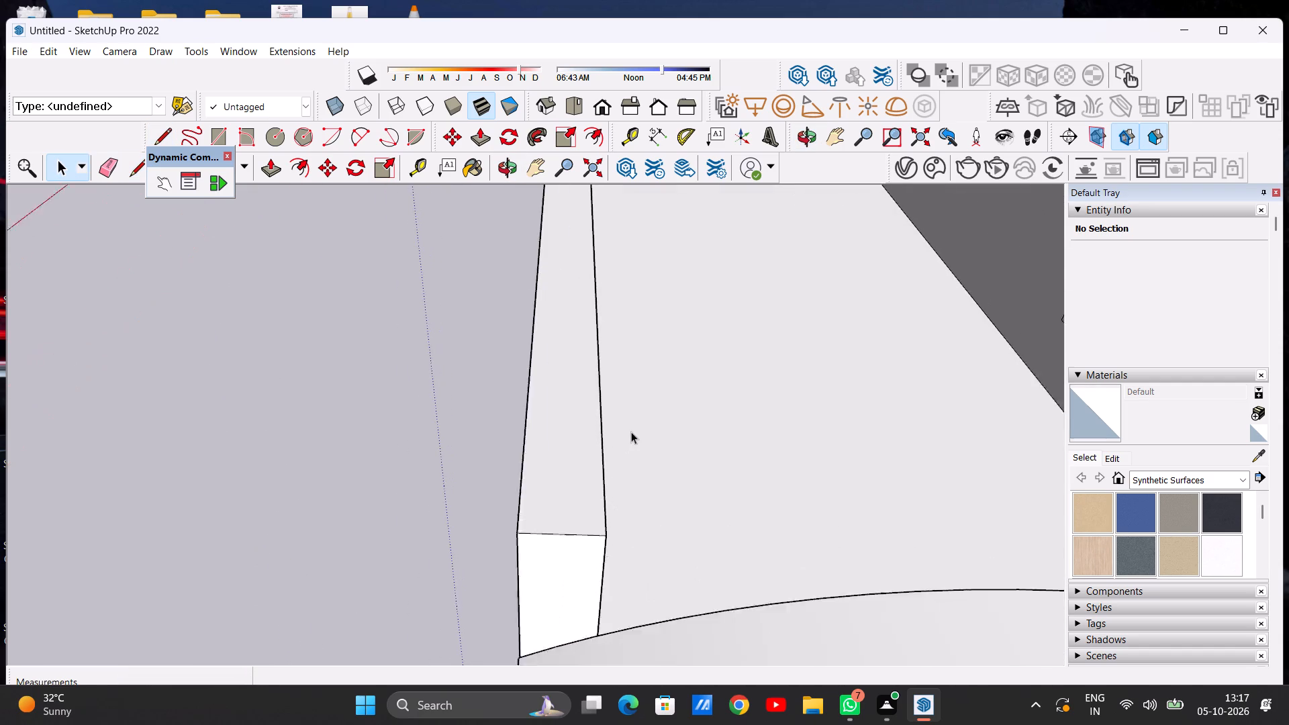
{"action": "scroll", "coordinate": [631, 432], "scroll_direction": "up", "scroll_amount": 2}
{"action": "scroll", "coordinate": [661, 409], "scroll_direction": "down", "scroll_amount": 2}
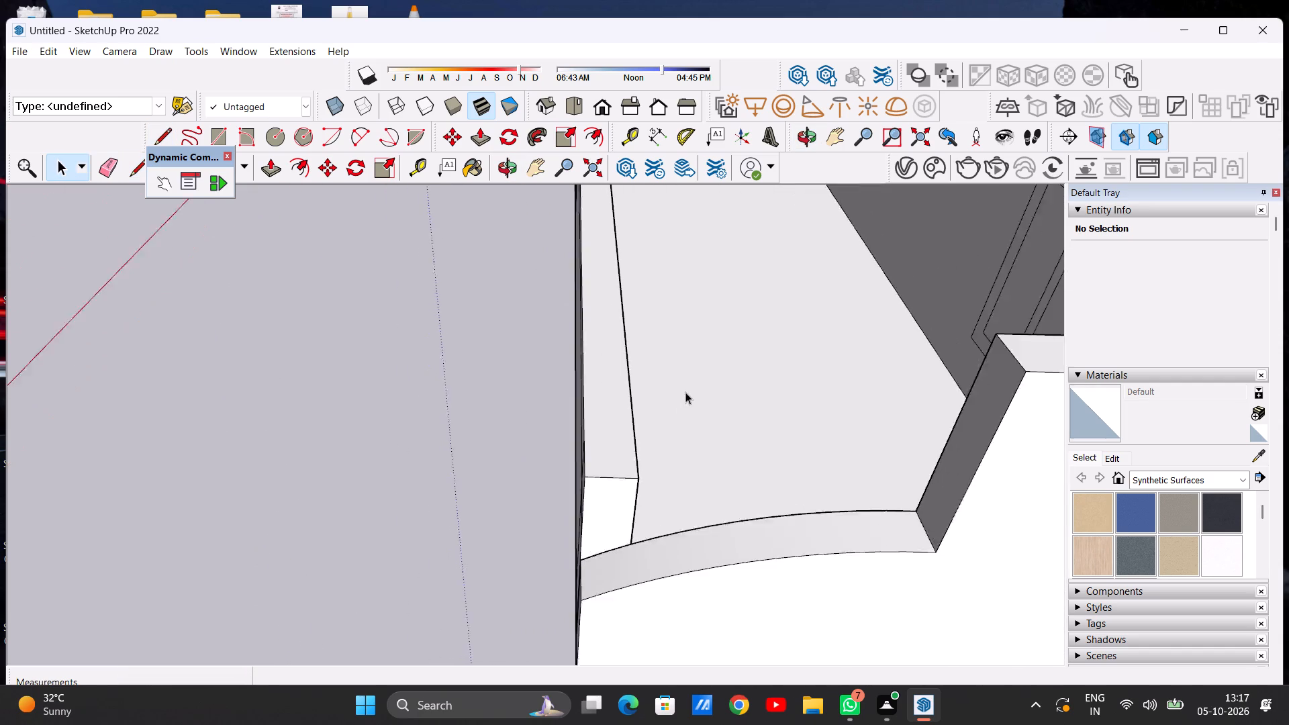
{"action": "scroll", "coordinate": [685, 392], "scroll_direction": "down", "scroll_amount": 5}
{"action": "middle_click_drag", "start_coordinate": [675, 431], "coordinate": [763, 386]}
{"action": "middle_click_drag", "start_coordinate": [630, 475], "coordinate": [672, 433]}
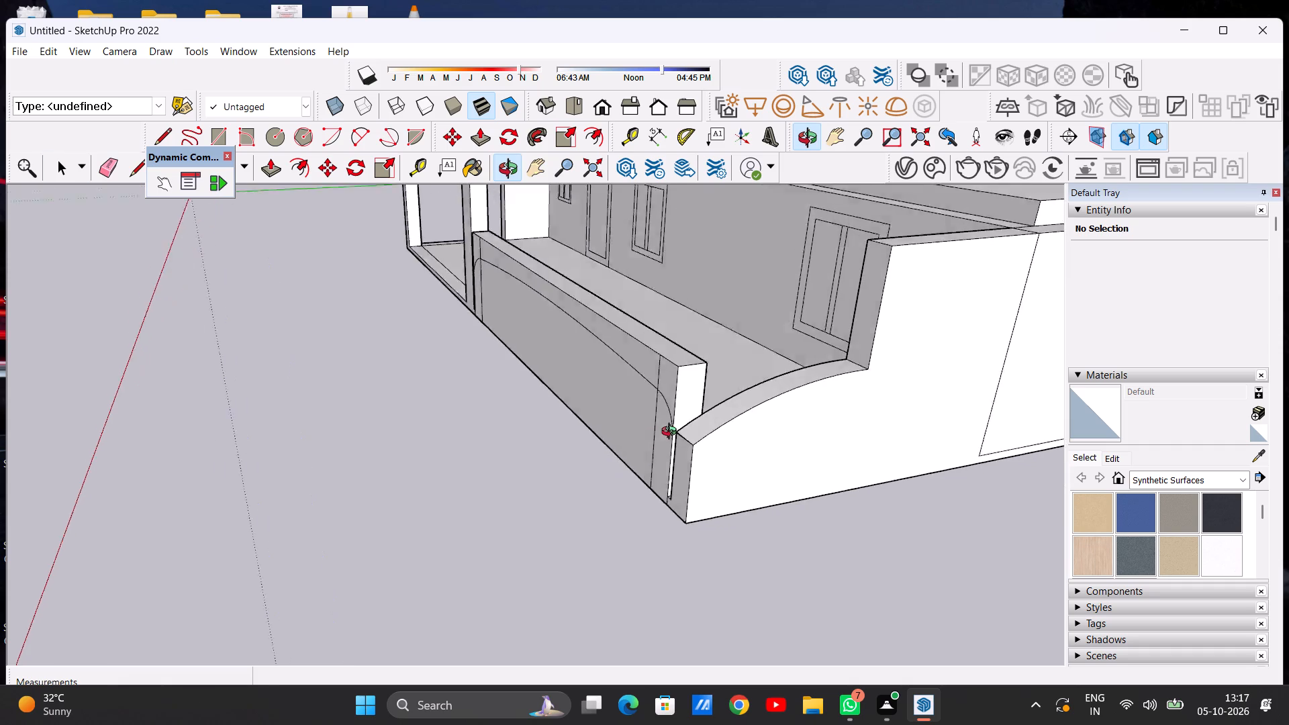
{"action": "middle_click_drag", "start_coordinate": [672, 433], "coordinate": [705, 408]}
{"action": "scroll", "coordinate": [682, 391], "scroll_direction": "up", "scroll_amount": 6}
{"action": "scroll", "coordinate": [638, 397], "scroll_direction": "down", "scroll_amount": 12}
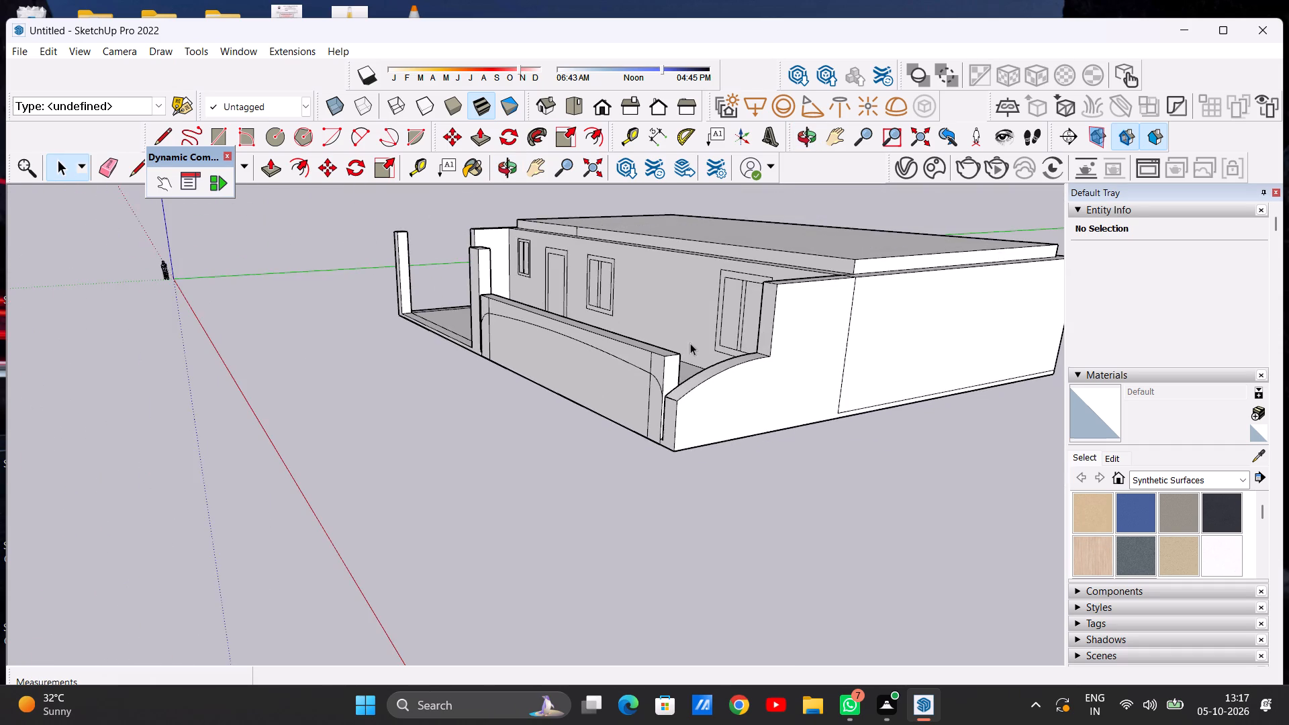
{"action": "middle_click_drag", "start_coordinate": [691, 342], "coordinate": [517, 425]}
{"action": "scroll", "coordinate": [552, 389], "scroll_direction": "down", "scroll_amount": 5}
{"action": "middle_click_drag", "start_coordinate": [604, 365], "coordinate": [475, 399]}
{"action": "middle_click_drag", "start_coordinate": [708, 330], "coordinate": [573, 334]}
{"action": "middle_click_drag", "start_coordinate": [610, 346], "coordinate": [554, 345]}
{"action": "scroll", "coordinate": [601, 363], "scroll_direction": "up", "scroll_amount": 8}
{"action": "middle_click_drag", "start_coordinate": [620, 356], "coordinate": [580, 466]}
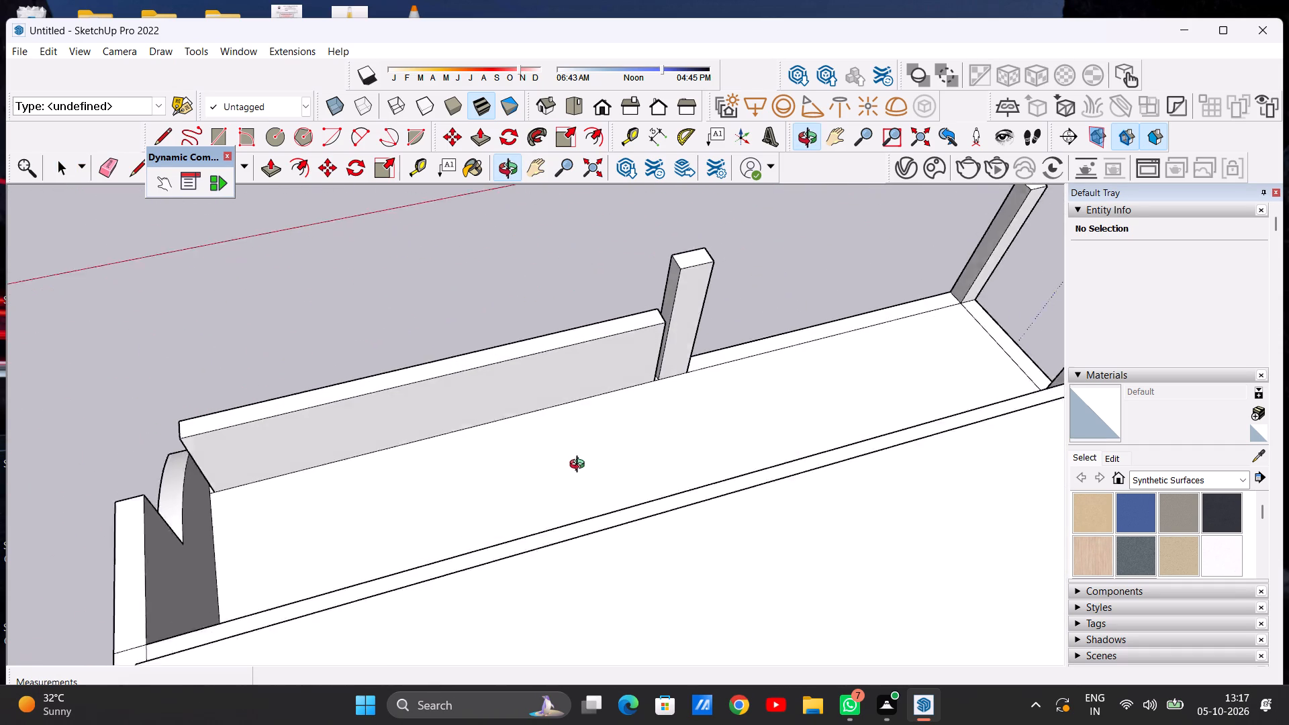
{"action": "middle_click_drag", "start_coordinate": [580, 466], "coordinate": [587, 497]}
Draw a line about 2' 5" long across the low front wall's top from the pillar-side vertical line to the inner edge.
{"action": "middle_click_drag", "start_coordinate": [608, 347], "coordinate": [747, 415]}
{"action": "scroll", "coordinate": [564, 258], "scroll_direction": "up", "scroll_amount": 5}
{"action": "middle_click_drag", "start_coordinate": [553, 302], "coordinate": [689, 284]}
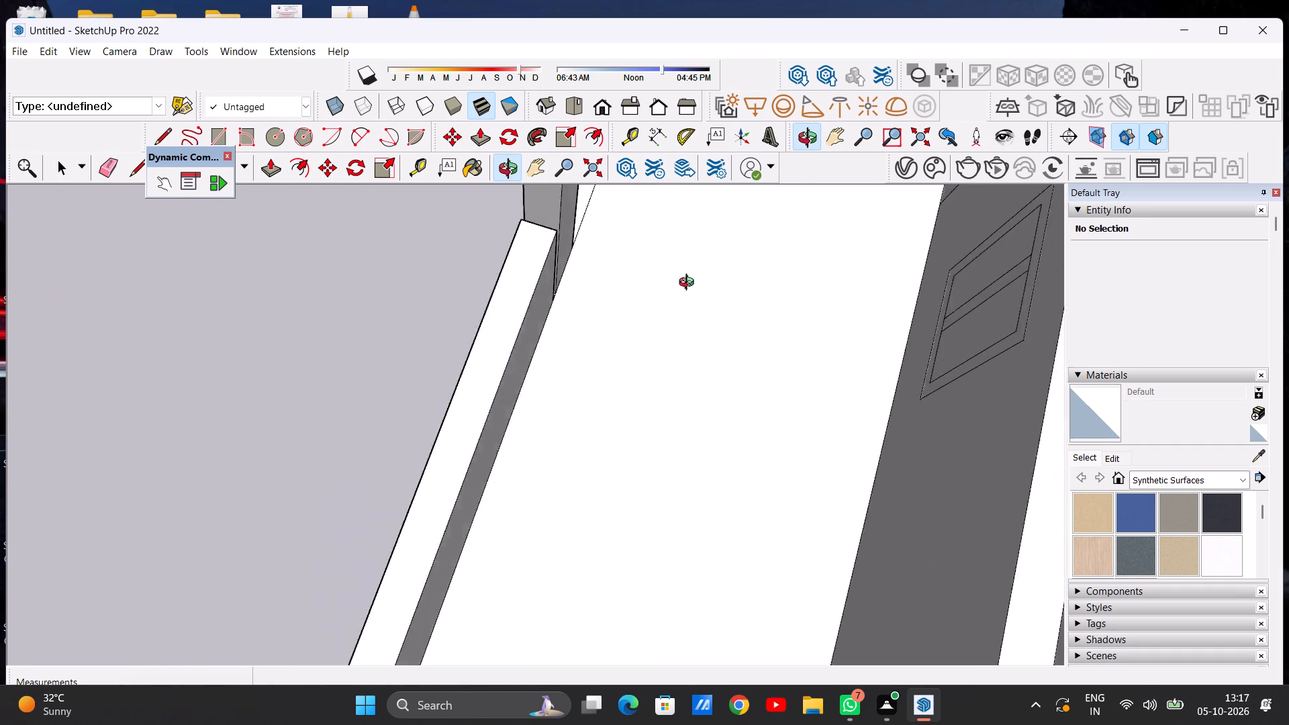
{"action": "middle_click_drag", "start_coordinate": [689, 284], "coordinate": [690, 281]}
{"action": "middle_click_drag", "start_coordinate": [506, 290], "coordinate": [781, 236]}
{"action": "middle_click_drag", "start_coordinate": [514, 277], "coordinate": [610, 205]}
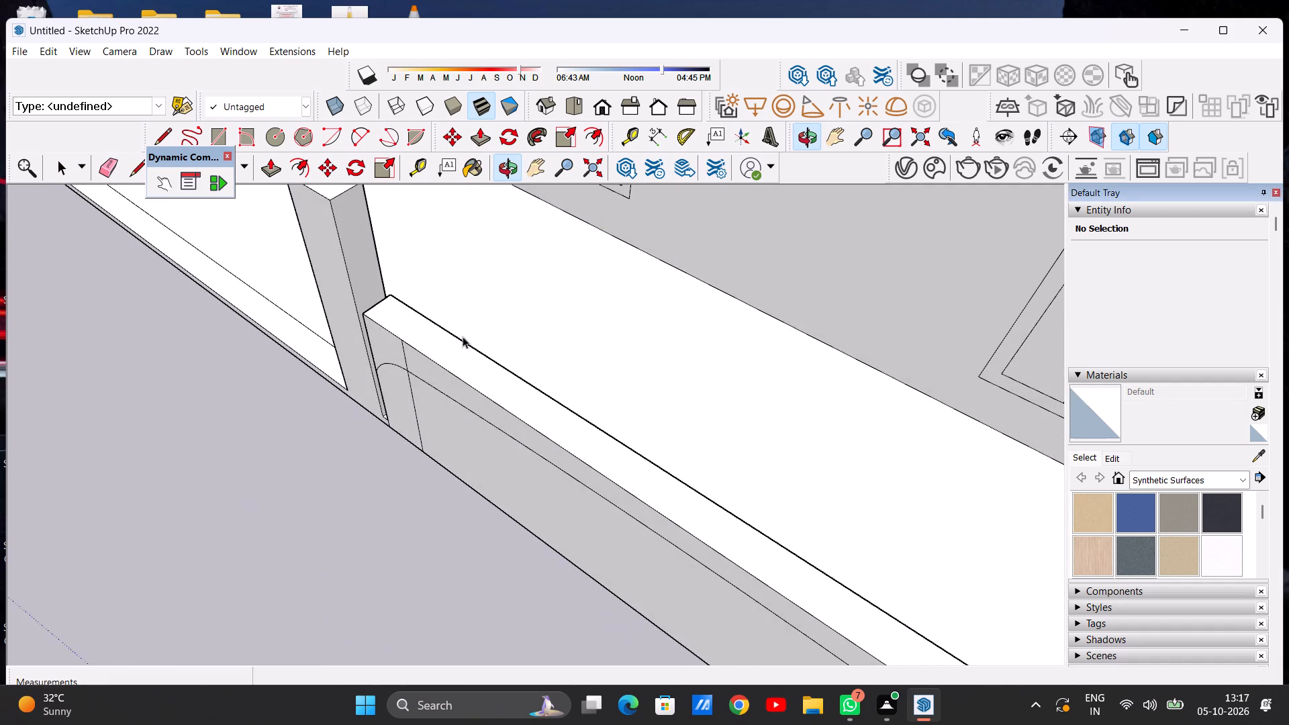
{"action": "scroll", "coordinate": [443, 336], "scroll_direction": "up", "scroll_amount": 5}
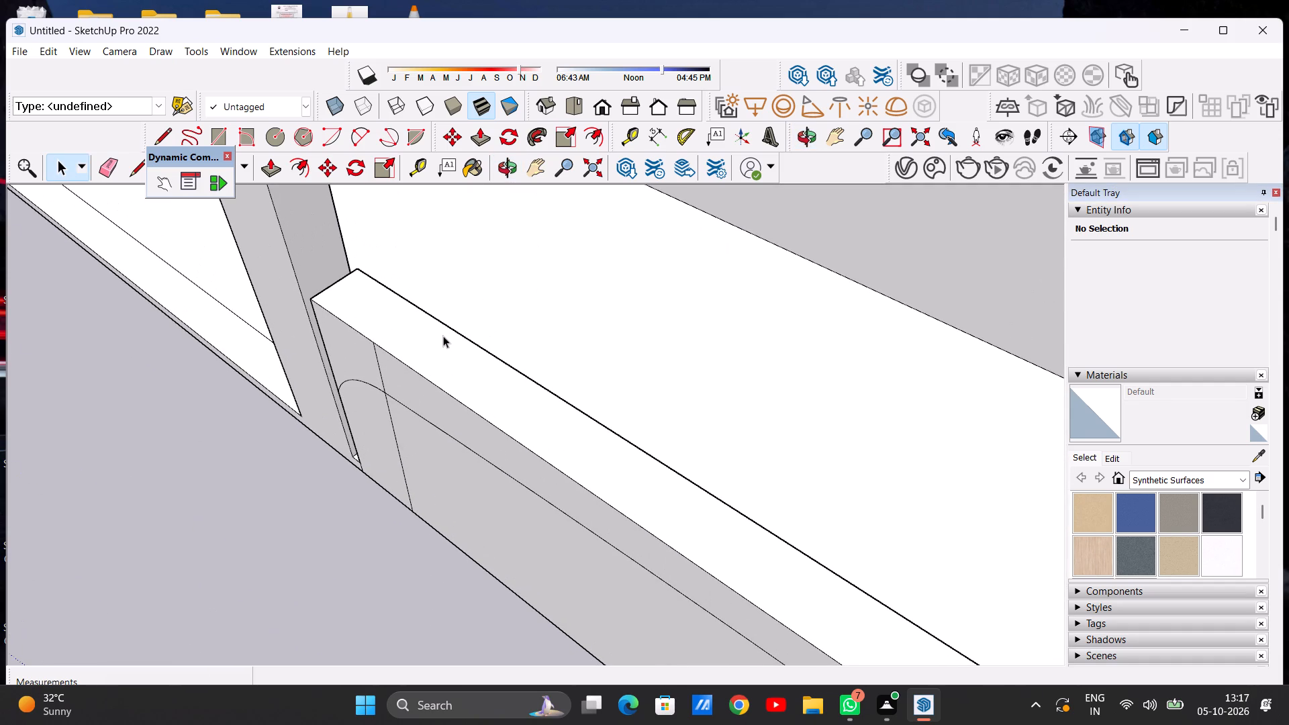
{"action": "key", "text": "l"}
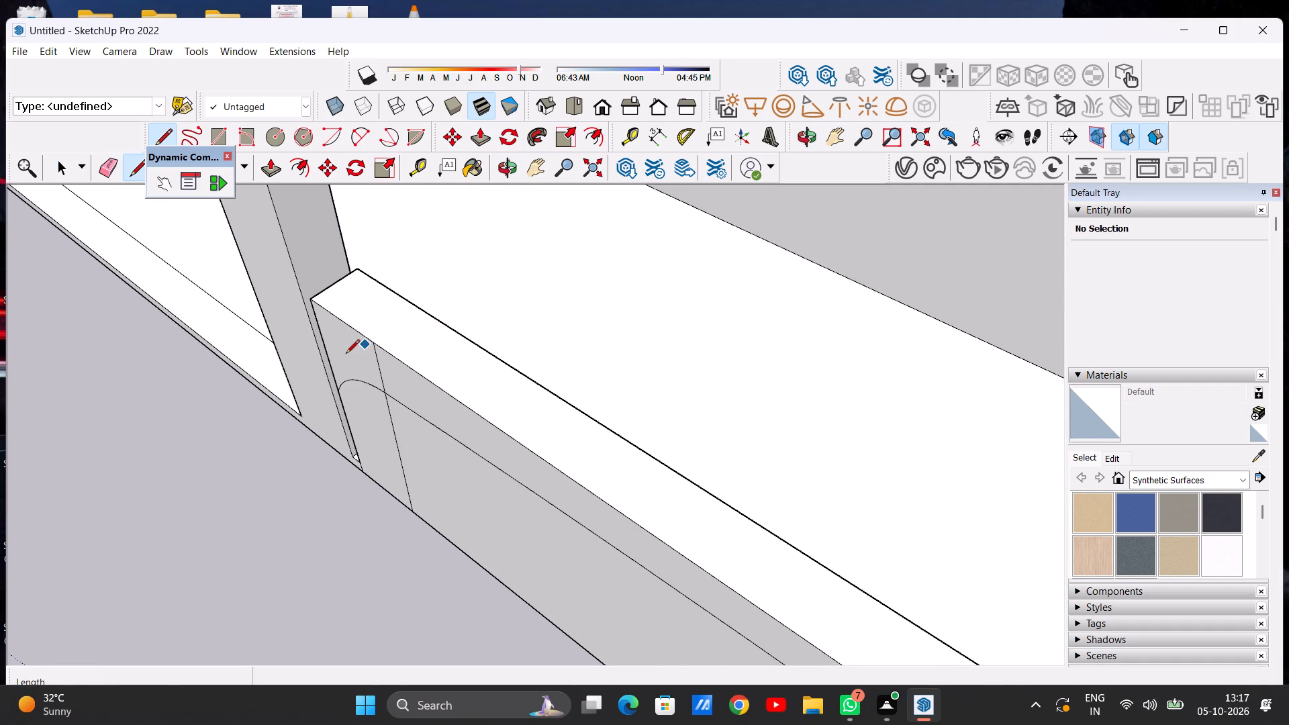
{"action": "left_click", "coordinate": [374, 342]}
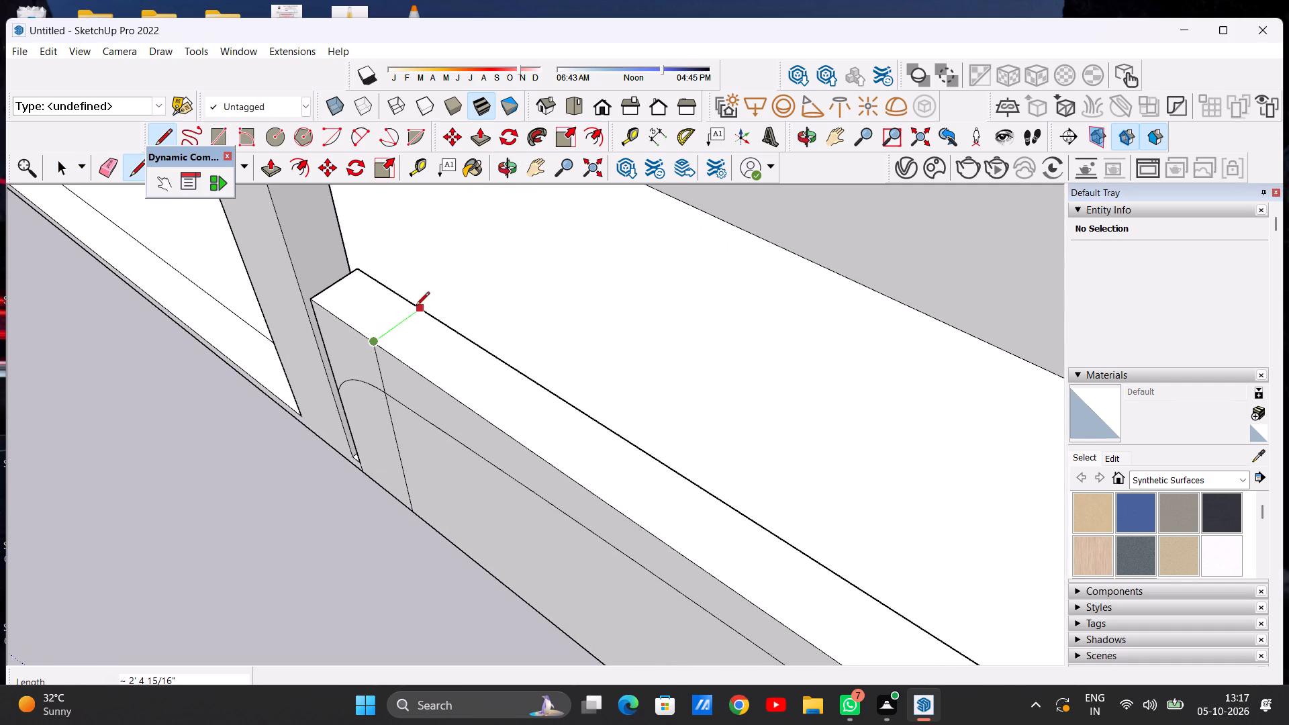
{"action": "left_click", "coordinate": [419, 308]}
Draw a vertical line about 10' 11" long down the low wall's inner face from the pillar-side top line to the floor.
{"action": "scroll", "coordinate": [474, 288], "scroll_direction": "down", "scroll_amount": 5}
{"action": "middle_click_drag", "start_coordinate": [506, 278], "coordinate": [284, 313]}
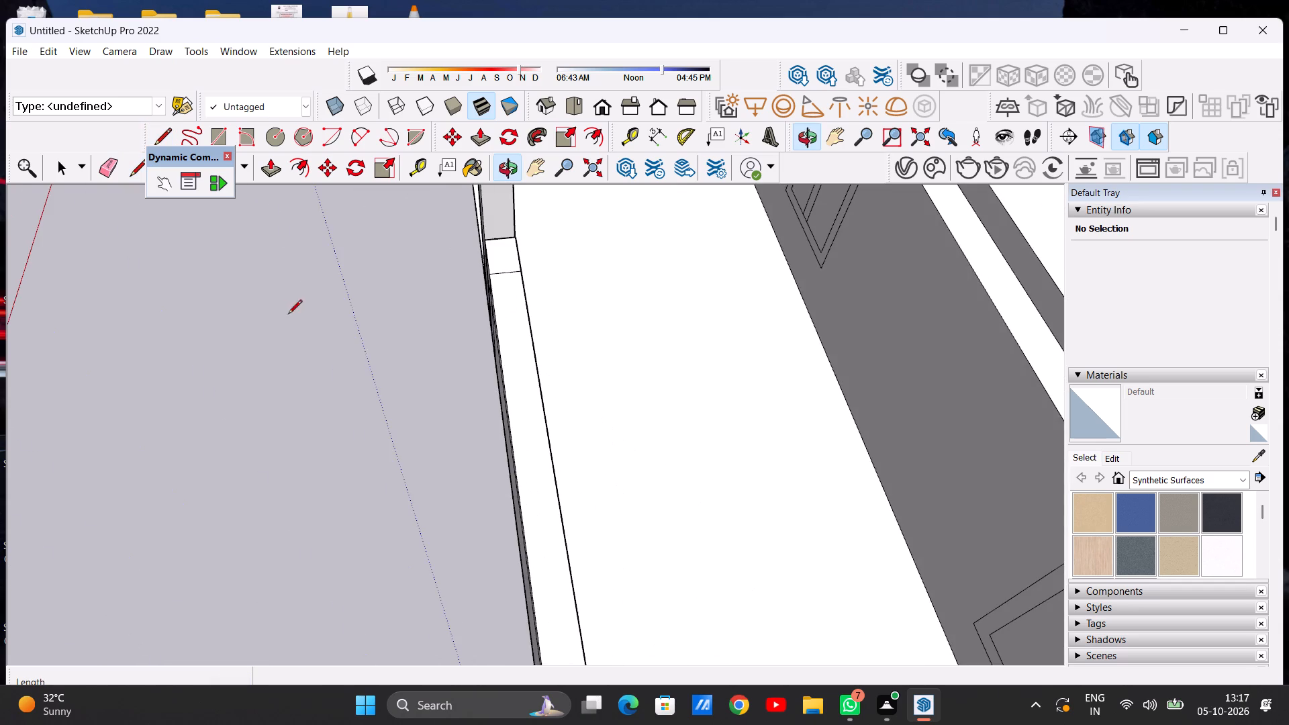
{"action": "middle_click_drag", "start_coordinate": [553, 323], "coordinate": [277, 271]}
{"action": "scroll", "coordinate": [542, 303], "scroll_direction": "up", "scroll_amount": 11}
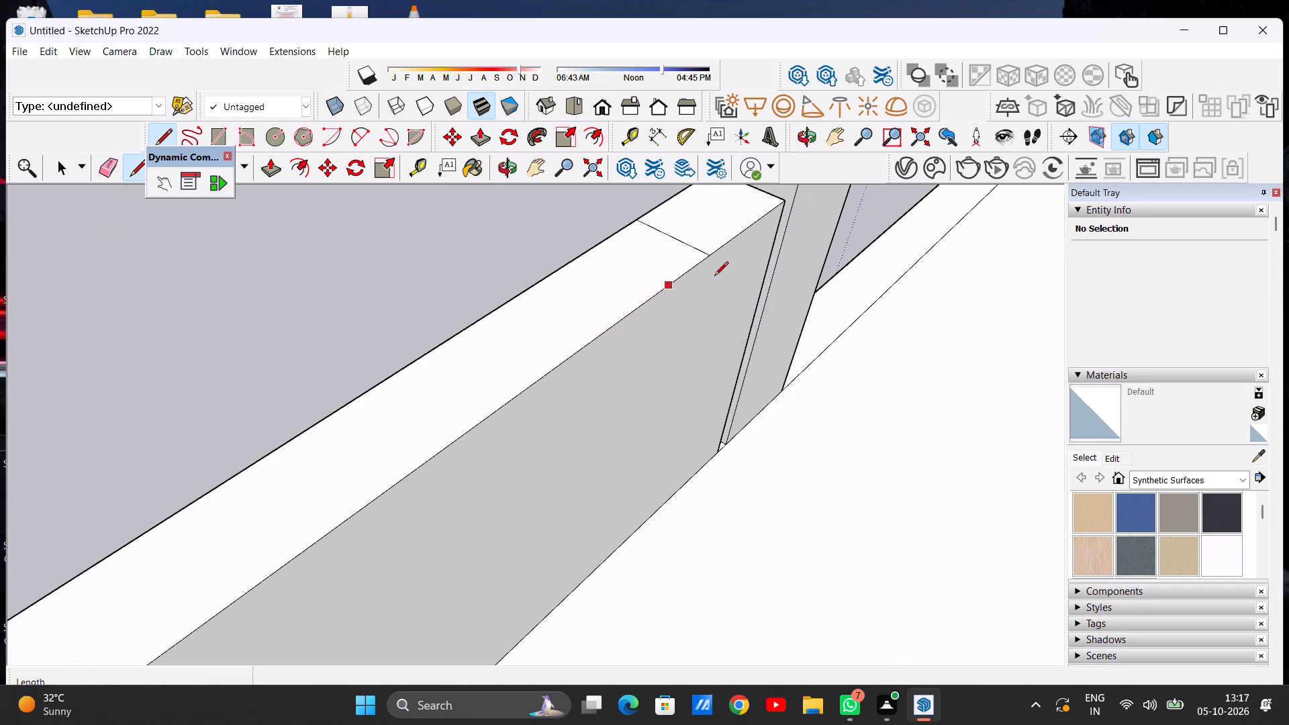
{"action": "left_click", "coordinate": [712, 254]}
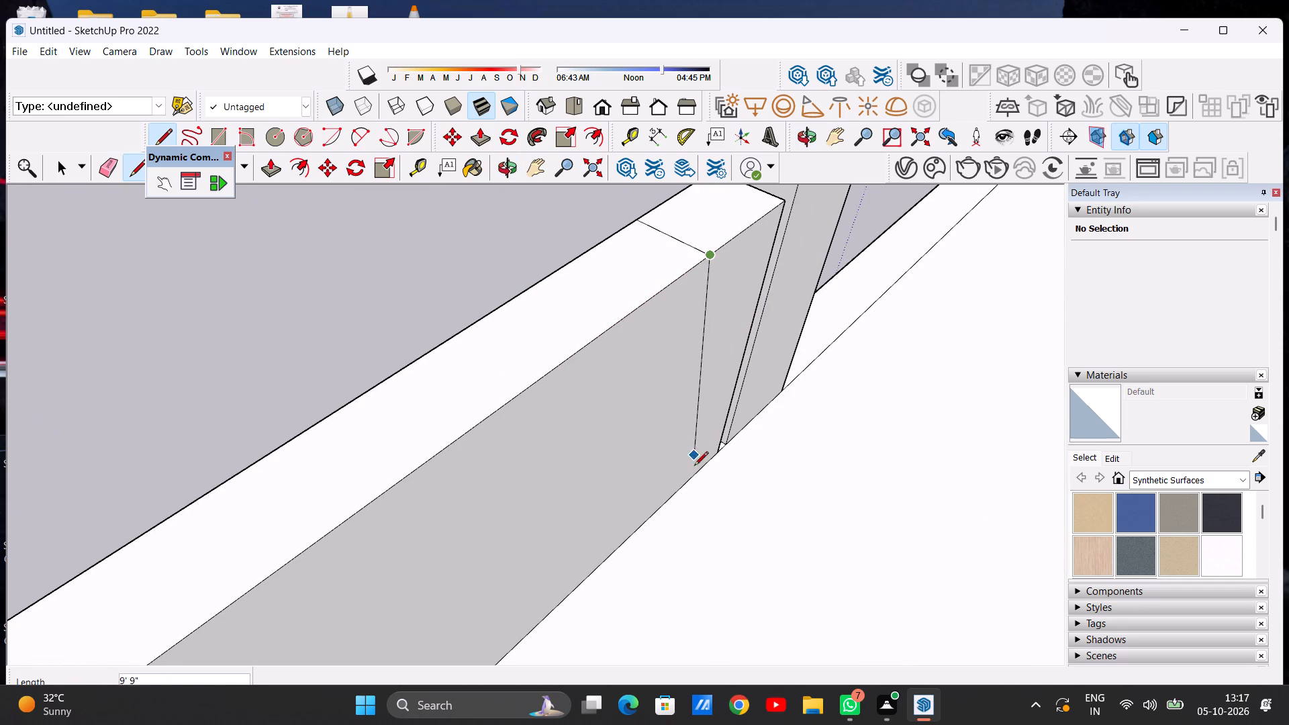
{"action": "left_click", "coordinate": [660, 514]}
Draw a line about 2' 5" long across the low wall's top from the vertical line near the curved side wall to the inner edge.
{"action": "scroll", "coordinate": [576, 305], "scroll_direction": "down", "scroll_amount": 20}
{"action": "scroll", "coordinate": [576, 305], "scroll_direction": "down", "scroll_amount": 8}
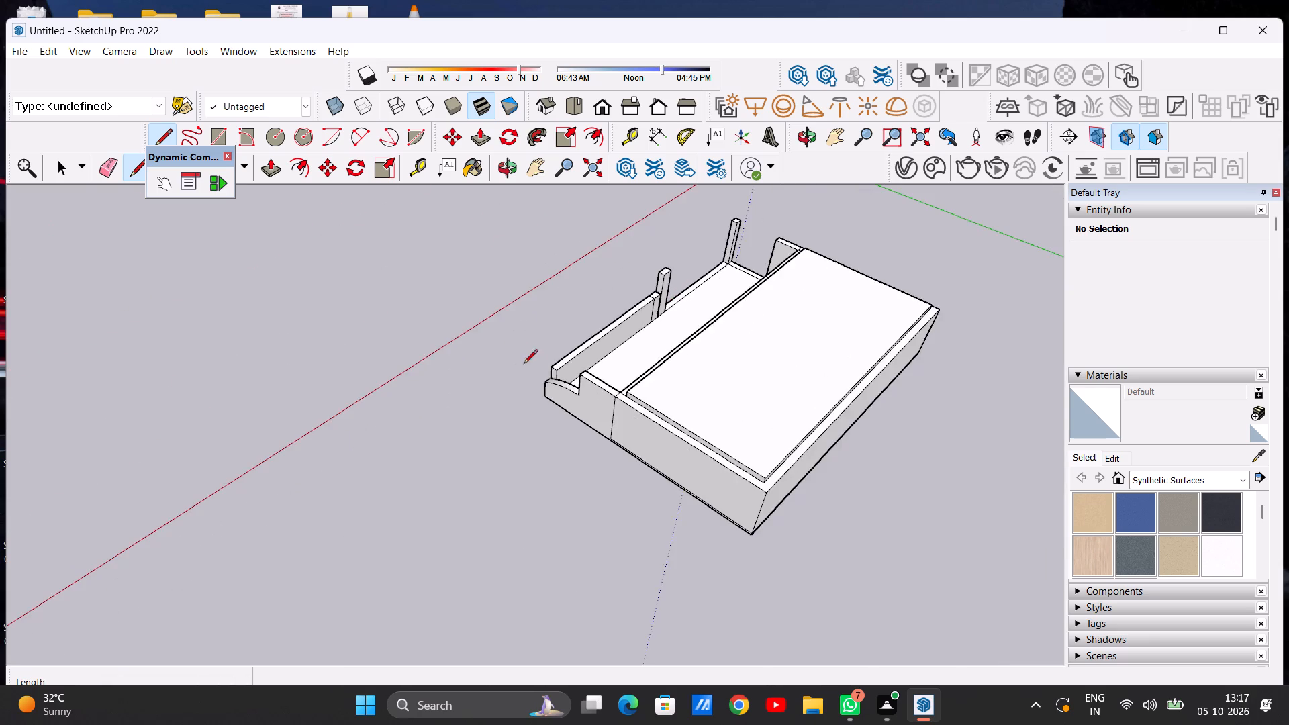
{"action": "scroll", "coordinate": [534, 369], "scroll_direction": "up", "scroll_amount": 19}
{"action": "middle_click_drag", "start_coordinate": [549, 350], "coordinate": [702, 386]}
{"action": "middle_click_drag", "start_coordinate": [448, 343], "coordinate": [492, 342]}
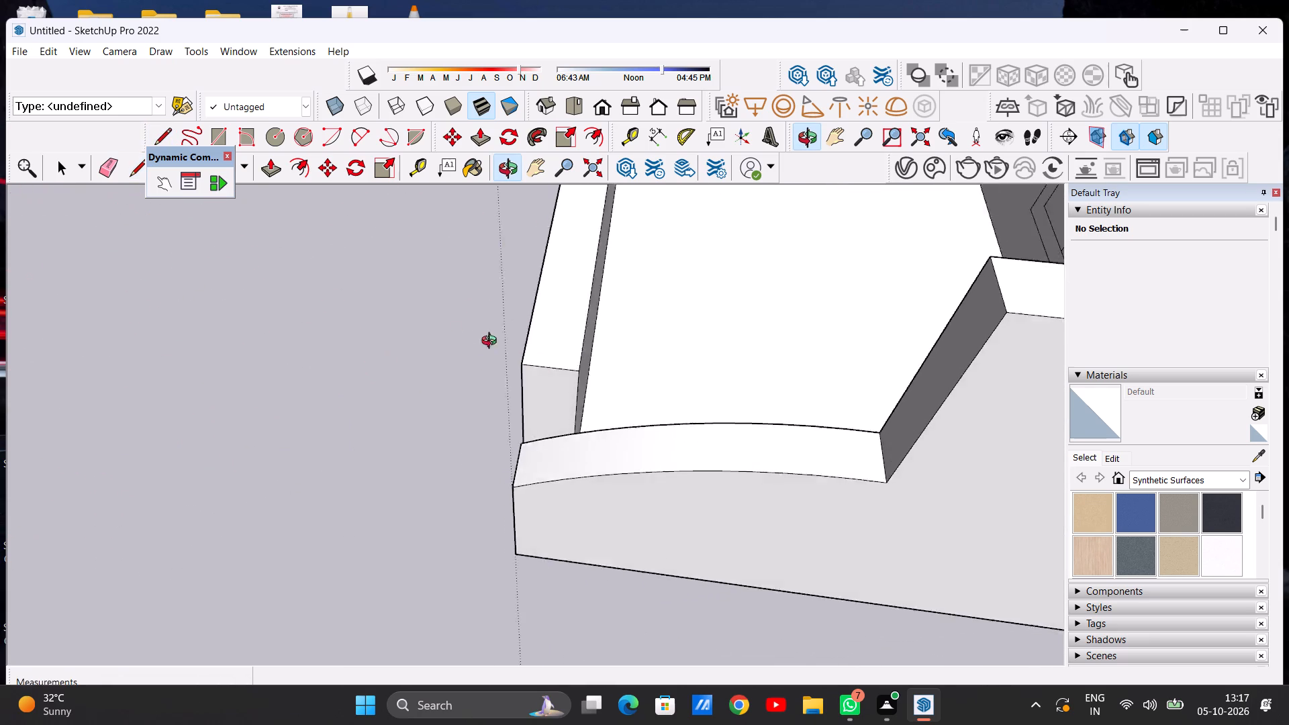
{"action": "middle_click_drag", "start_coordinate": [492, 342], "coordinate": [591, 321]}
{"action": "middle_click_drag", "start_coordinate": [535, 336], "coordinate": [579, 337]}
{"action": "scroll", "coordinate": [518, 317], "scroll_direction": "up", "scroll_amount": 12}
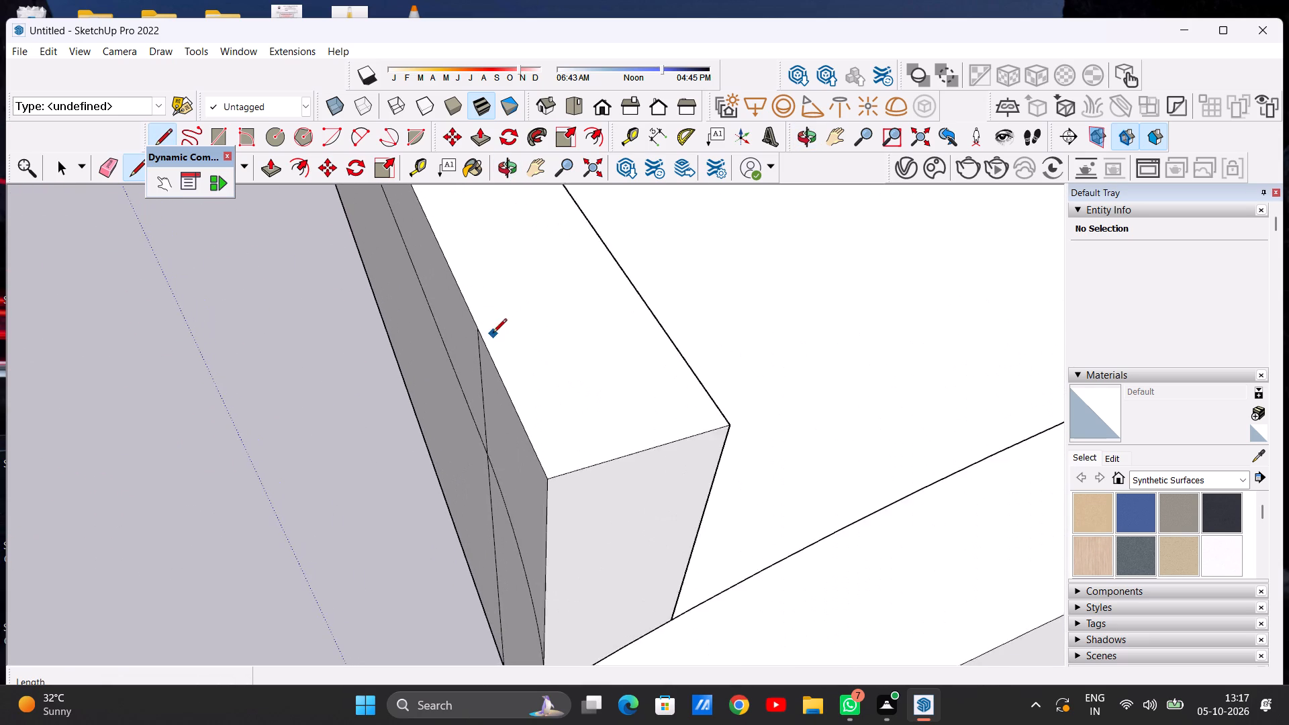
{"action": "left_click", "coordinate": [479, 329]}
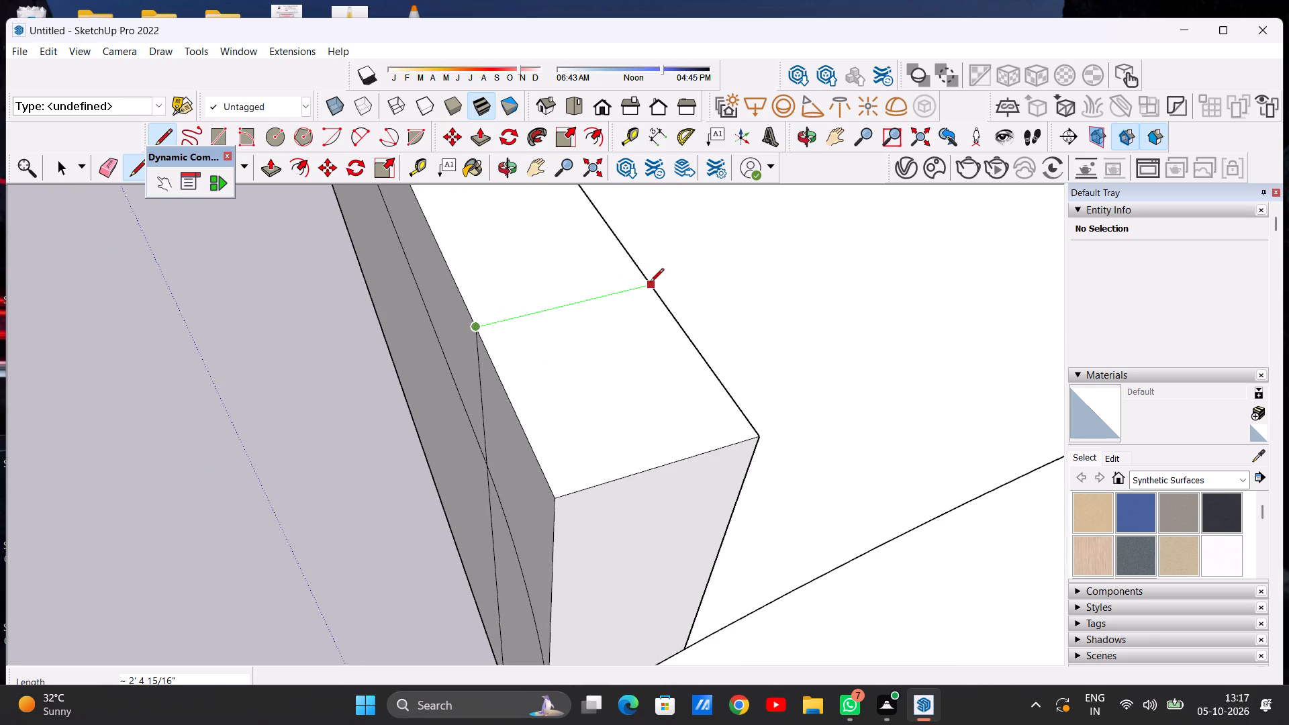
{"action": "left_click", "coordinate": [651, 284]}
Draw a vertical line about 10' 11" long down the inner face from the top line near the curved side wall to the floor.
{"action": "middle_click_drag", "start_coordinate": [674, 291], "coordinate": [413, 209]}
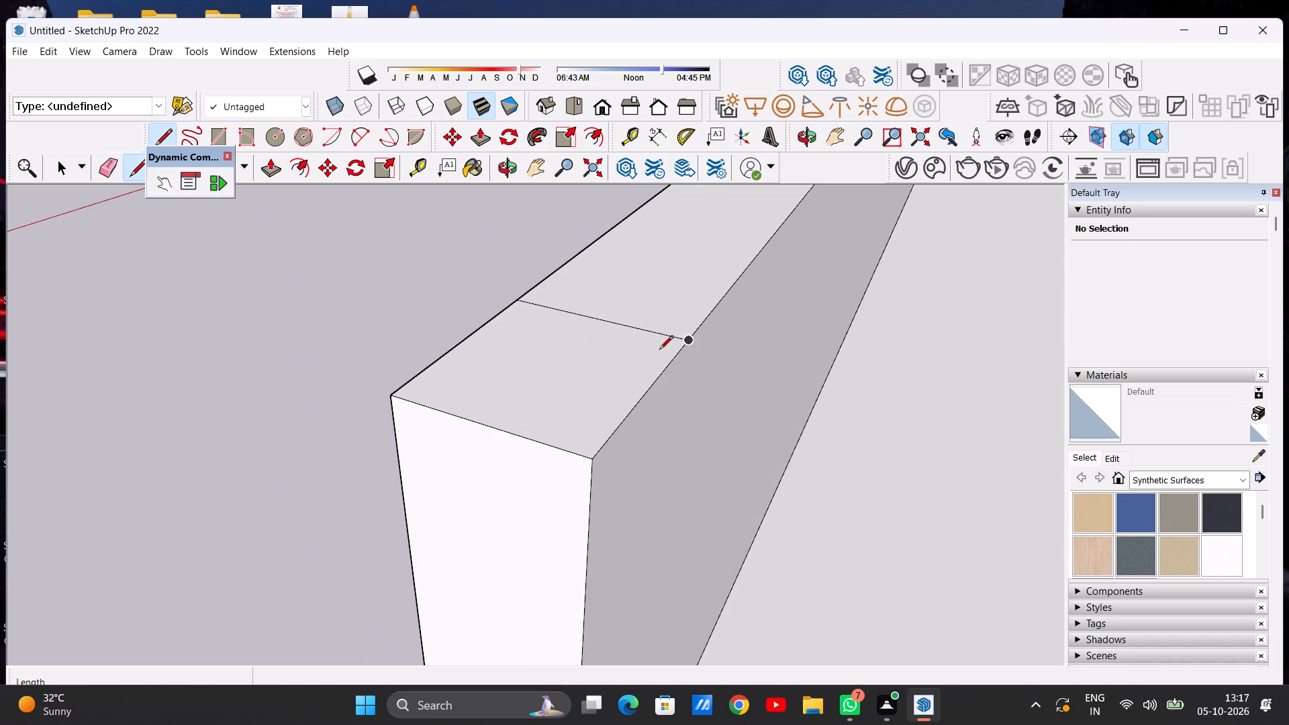
{"action": "left_click", "coordinate": [689, 342]}
{"action": "scroll", "coordinate": [710, 451], "scroll_direction": "down", "scroll_amount": 5}
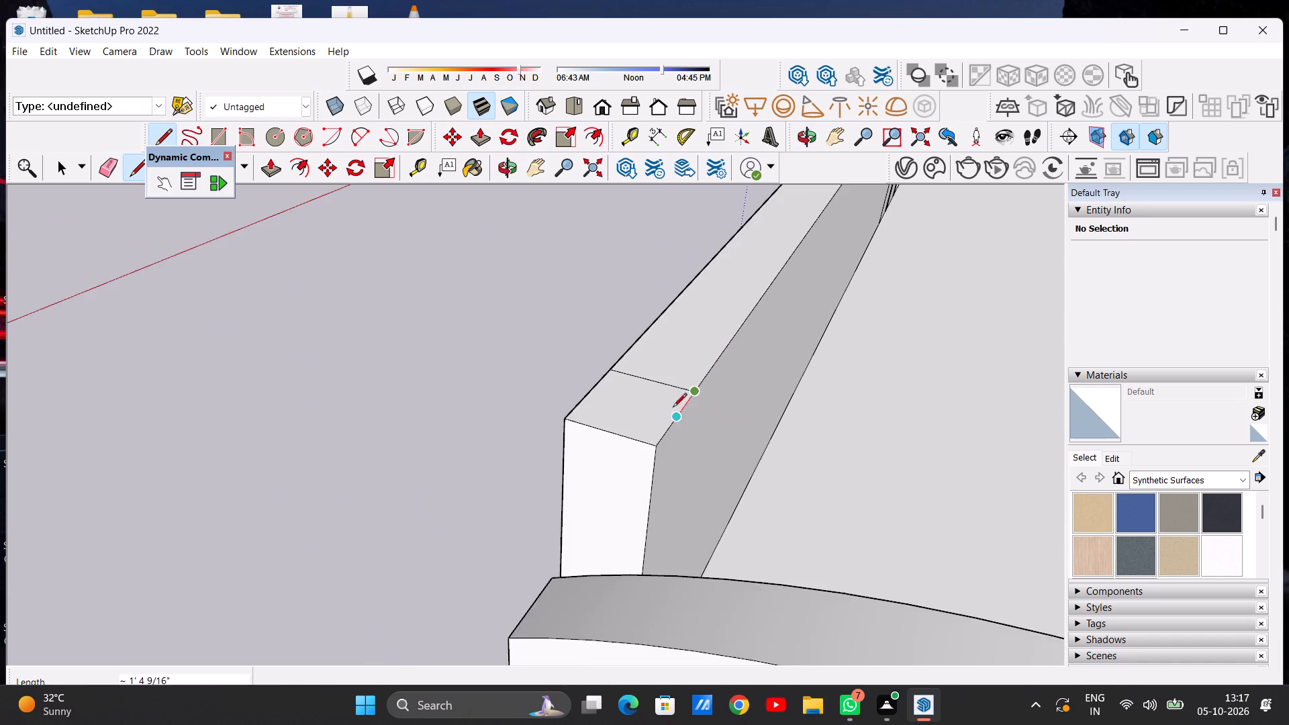
{"action": "scroll", "coordinate": [673, 408], "scroll_direction": "down", "scroll_amount": 7}
{"action": "middle_click_drag", "start_coordinate": [738, 431], "coordinate": [657, 386]}
{"action": "scroll", "coordinate": [716, 394], "scroll_direction": "up", "scroll_amount": 5}
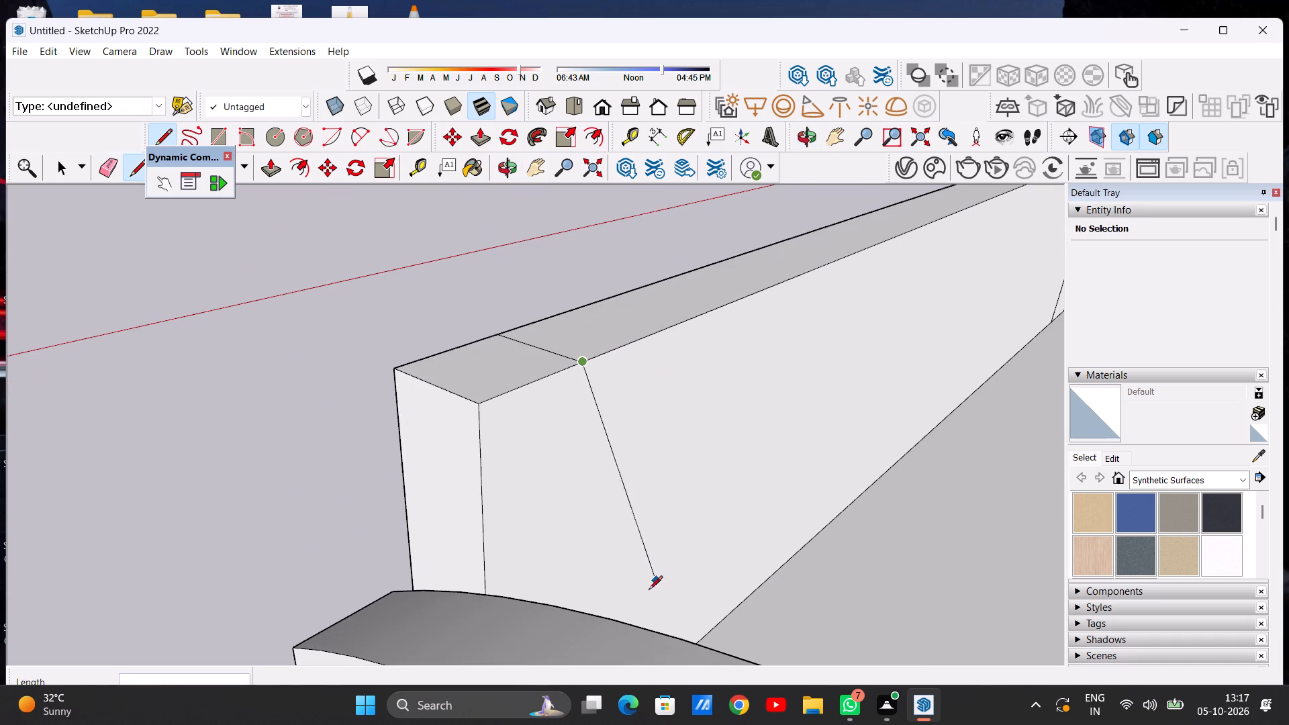
{"action": "scroll", "coordinate": [582, 373], "scroll_direction": "down", "scroll_amount": 4}
{"action": "middle_click_drag", "start_coordinate": [594, 416], "coordinate": [529, 543]}
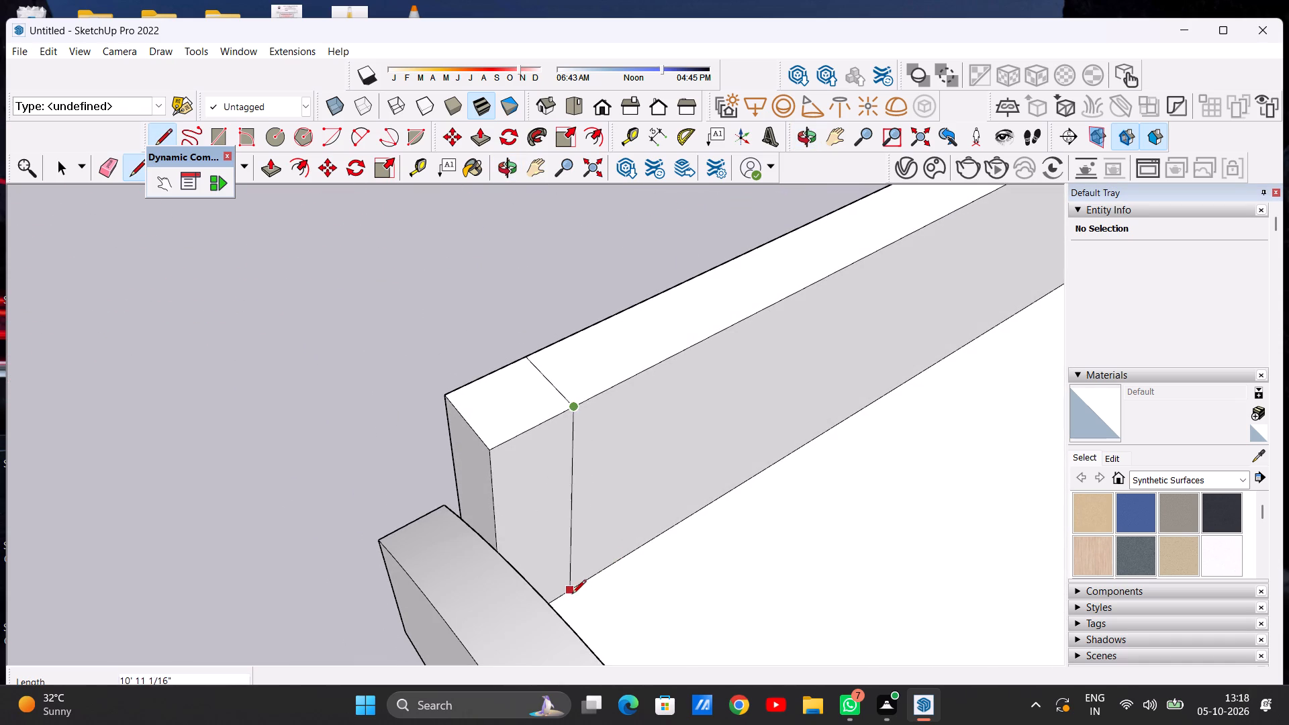
{"action": "left_click", "coordinate": [563, 595]}
{"action": "key", "text": "space"}
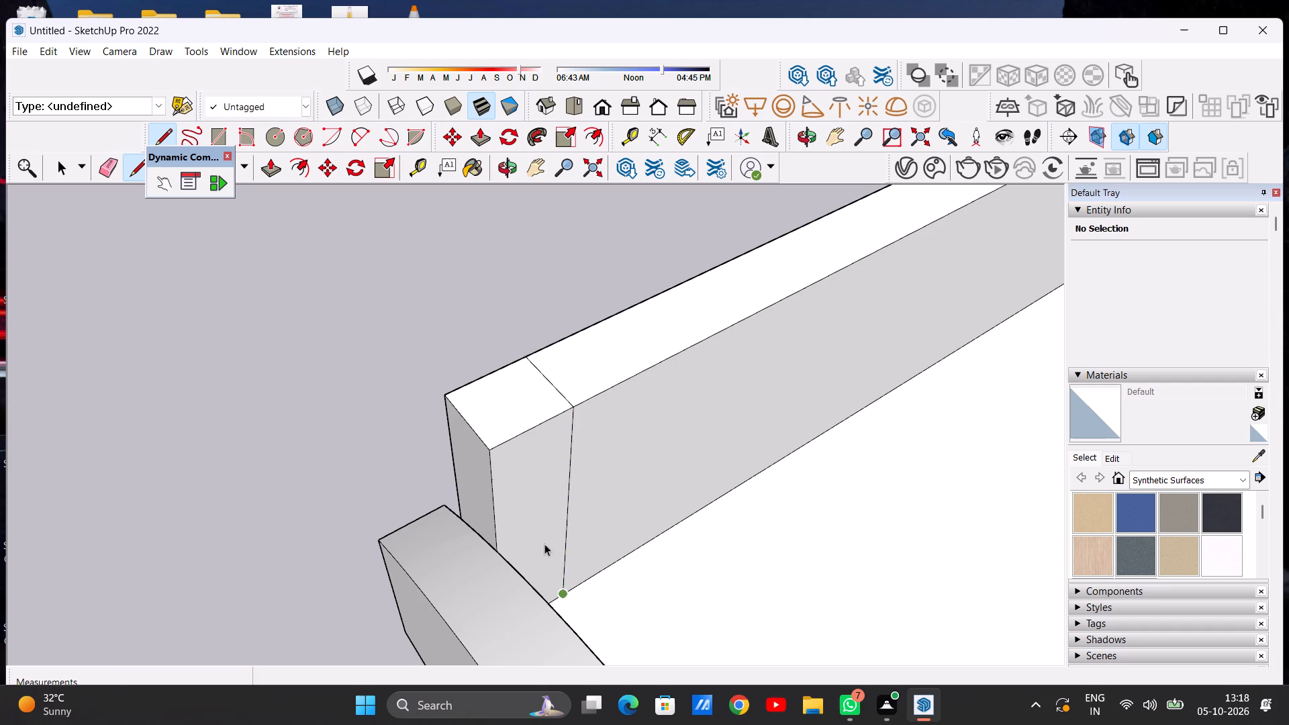
Inspect the dividing lines on the low front wall's top and inner face against the outer arched outline from several angles.
{"action": "scroll", "coordinate": [580, 351], "scroll_direction": "down", "scroll_amount": 12}
{"action": "middle_click_drag", "start_coordinate": [529, 375], "coordinate": [761, 213]}
{"action": "scroll", "coordinate": [658, 275], "scroll_direction": "down", "scroll_amount": 6}
{"action": "middle_click_drag", "start_coordinate": [553, 296], "coordinate": [554, 297]}
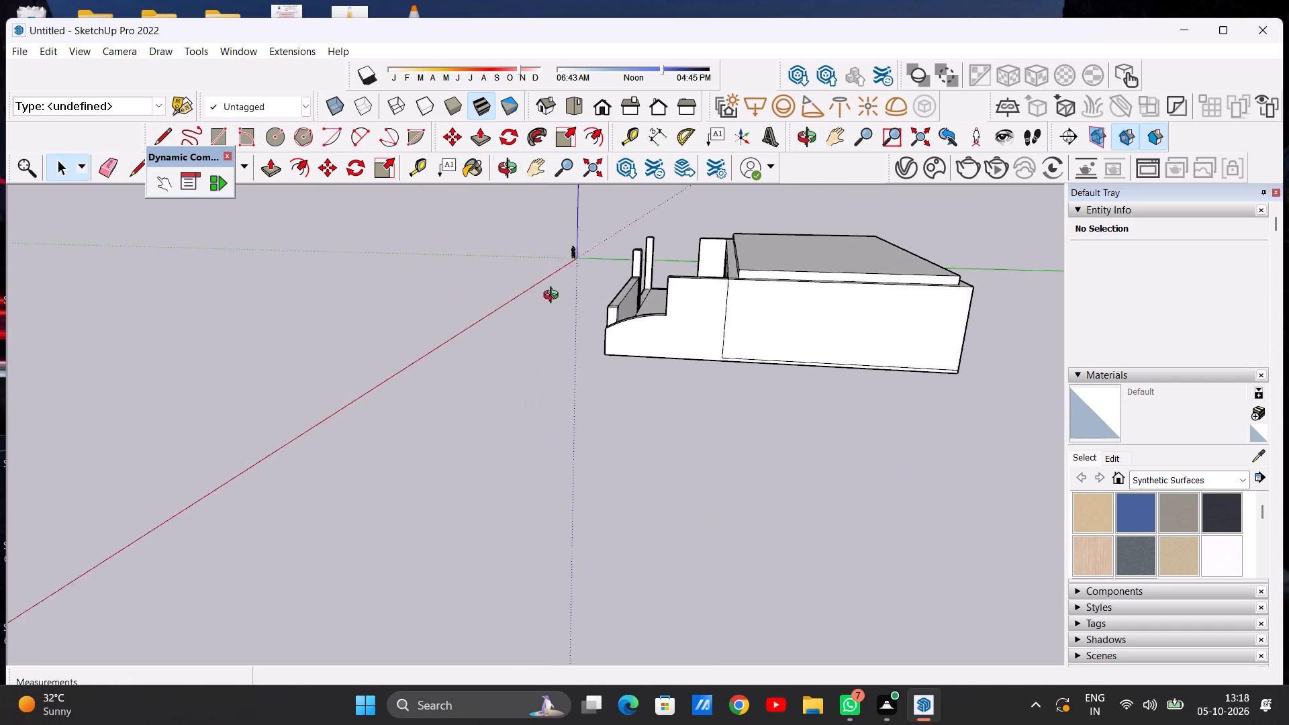
{"action": "middle_click_drag", "start_coordinate": [554, 297], "coordinate": [723, 278]}
{"action": "scroll", "coordinate": [655, 282], "scroll_direction": "up", "scroll_amount": 13}
{"action": "middle_click_drag", "start_coordinate": [683, 332], "coordinate": [634, 387]}
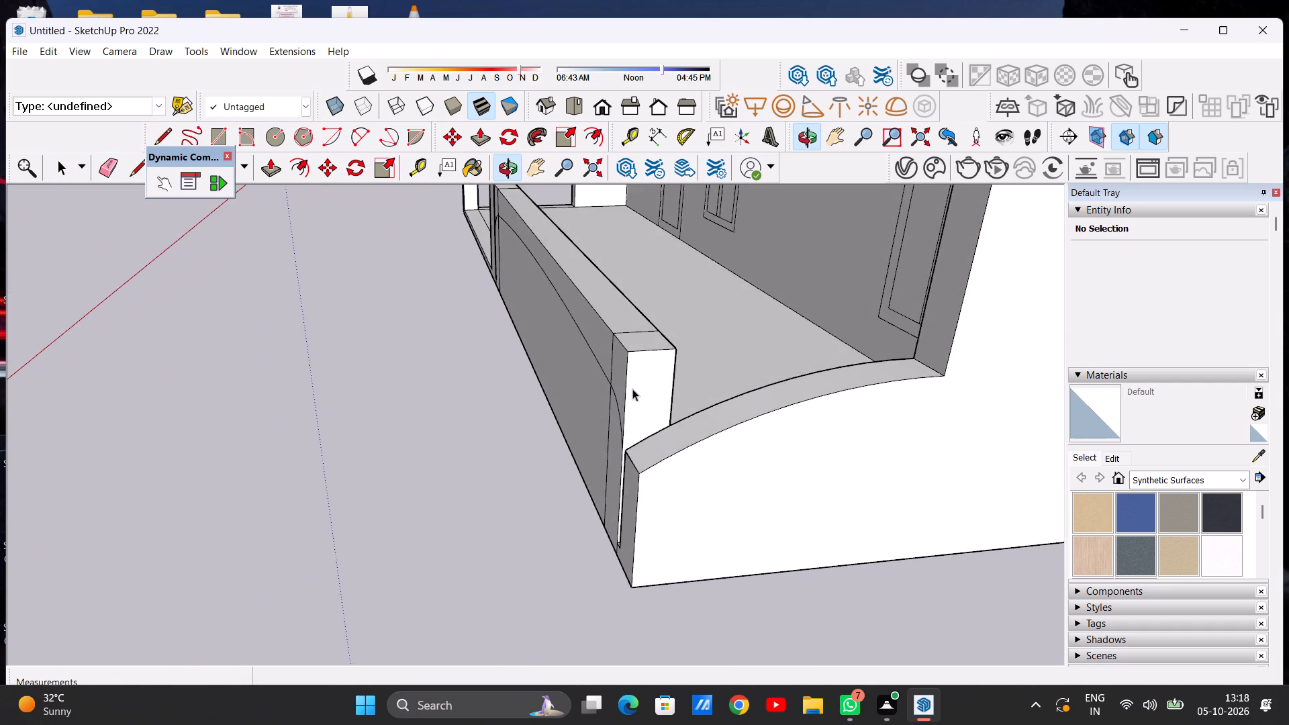
{"action": "scroll", "coordinate": [582, 479], "scroll_direction": "up", "scroll_amount": 6}
{"action": "scroll", "coordinate": [618, 281], "scroll_direction": "down", "scroll_amount": 20}
{"action": "scroll", "coordinate": [618, 281], "scroll_direction": "down", "scroll_amount": 1}
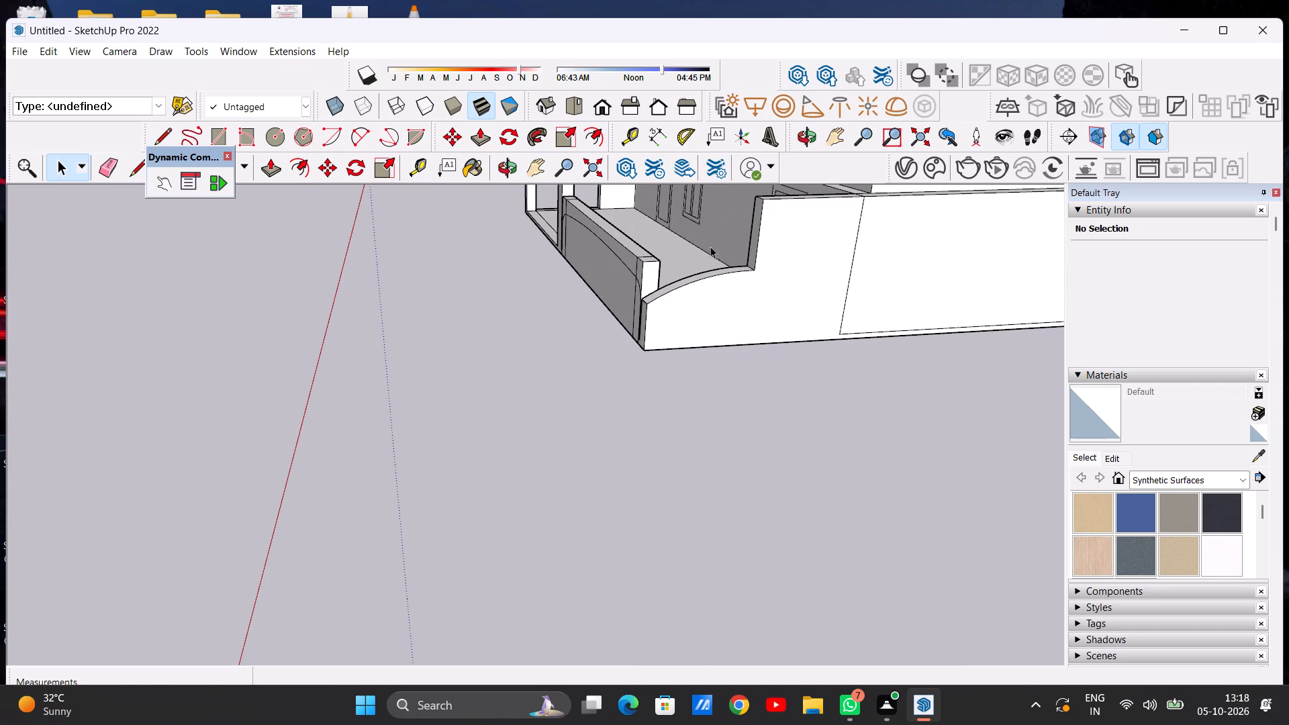
{"action": "scroll", "coordinate": [507, 250], "scroll_direction": "up", "scroll_amount": 5}
{"action": "middle_click_drag", "start_coordinate": [548, 243], "coordinate": [642, 179]}
{"action": "scroll", "coordinate": [582, 237], "scroll_direction": "down", "scroll_amount": 3}
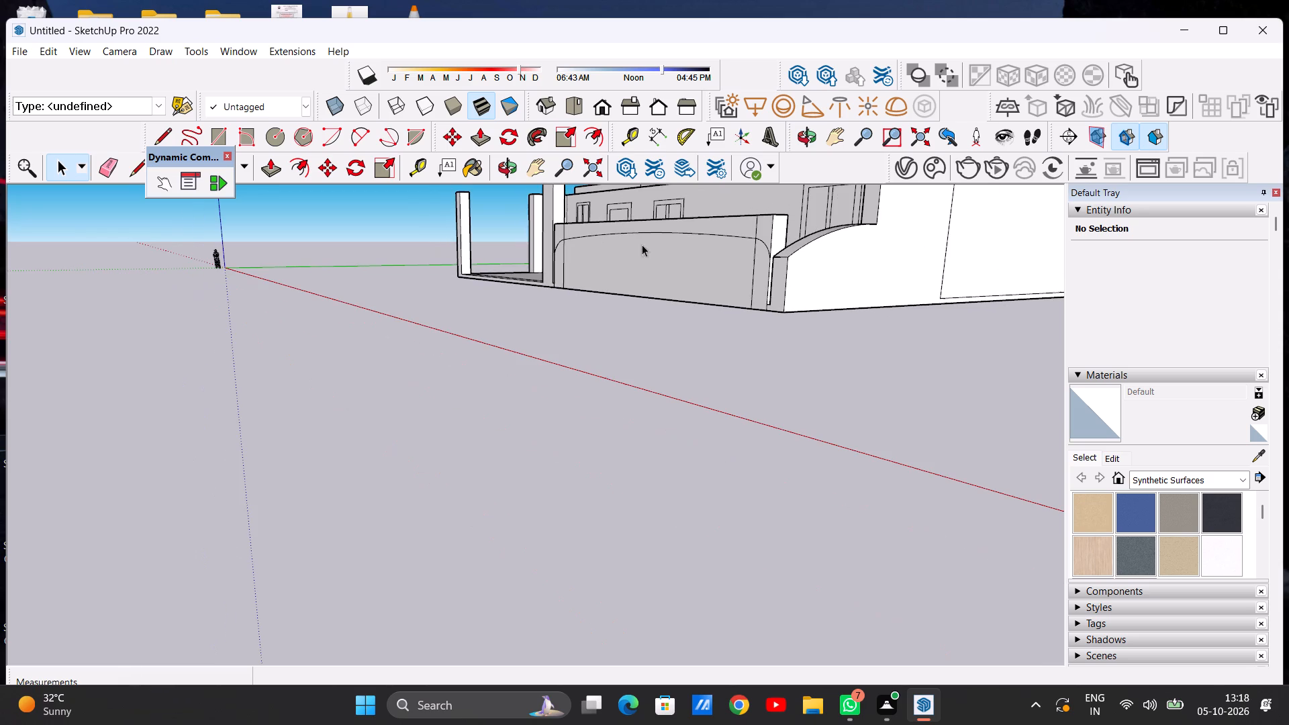
{"action": "scroll", "coordinate": [589, 226], "scroll_direction": "up", "scroll_amount": 5}
{"action": "middle_click_drag", "start_coordinate": [749, 231], "coordinate": [473, 248]}
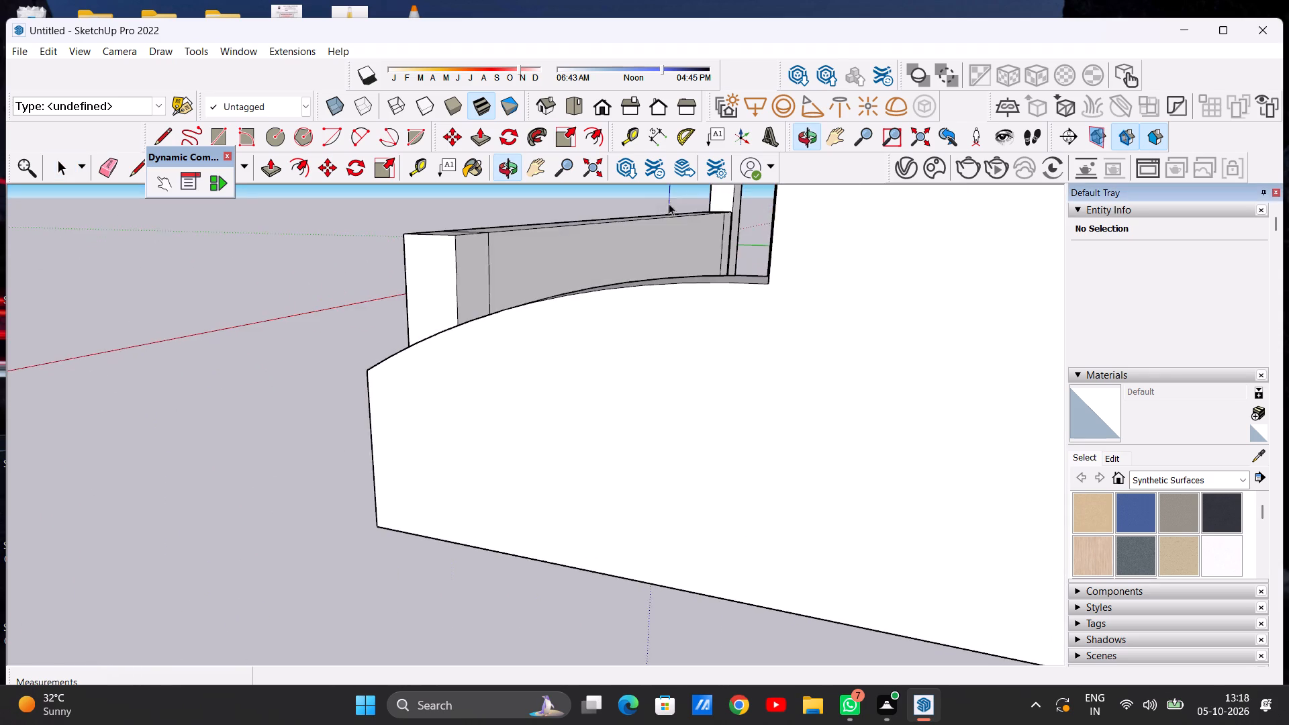
{"action": "middle_click_drag", "start_coordinate": [669, 203], "coordinate": [491, 337]}
{"action": "middle_click_drag", "start_coordinate": [685, 191], "coordinate": [524, 320]}
{"action": "scroll", "coordinate": [536, 264], "scroll_direction": "down", "scroll_amount": 18}
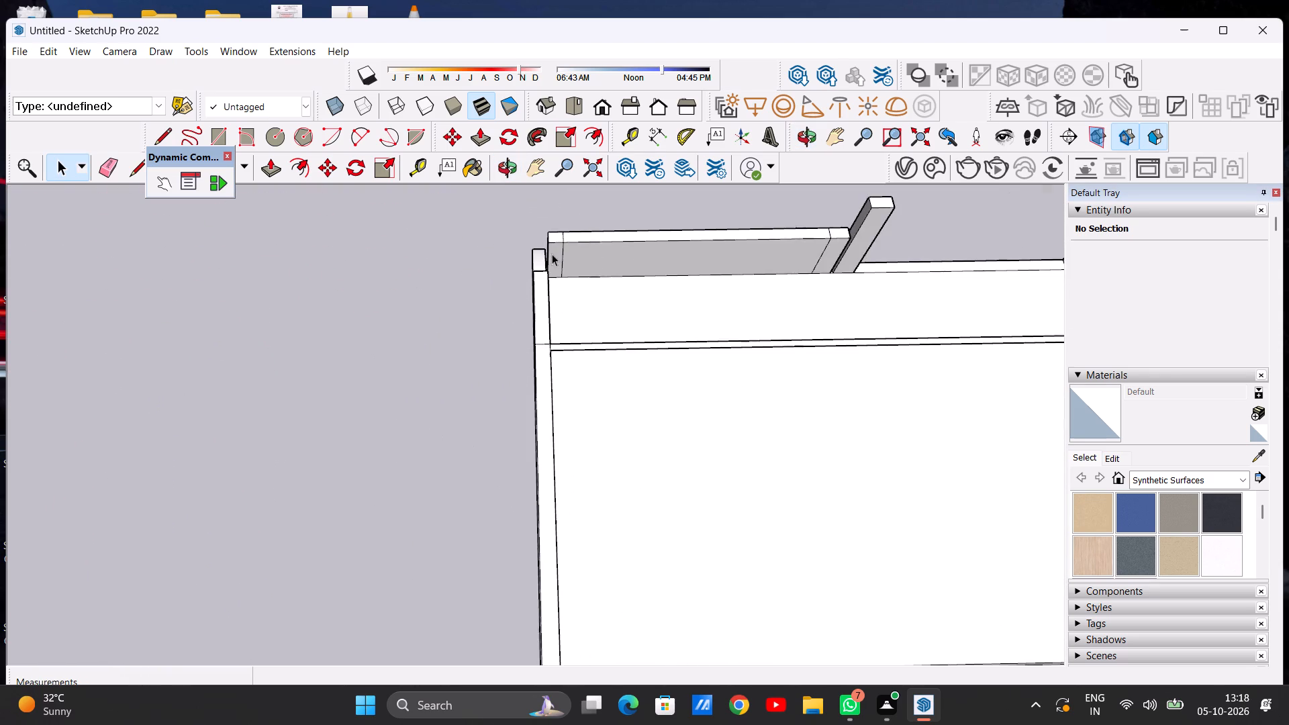
{"action": "scroll", "coordinate": [787, 250], "scroll_direction": "up", "scroll_amount": 6}
{"action": "middle_click_drag", "start_coordinate": [770, 239], "coordinate": [651, 145]}
{"action": "scroll", "coordinate": [656, 148], "scroll_direction": "up", "scroll_amount": 2}
{"action": "scroll", "coordinate": [968, 528], "scroll_direction": "up", "scroll_amount": 6}
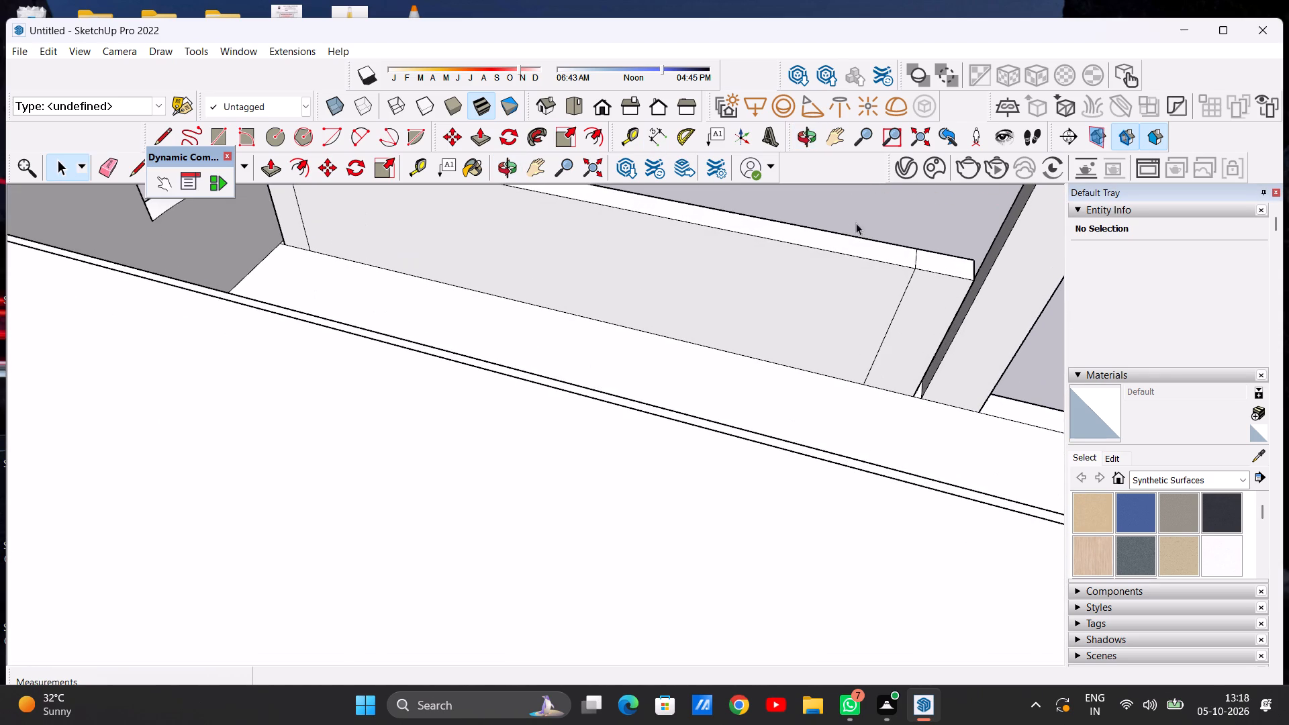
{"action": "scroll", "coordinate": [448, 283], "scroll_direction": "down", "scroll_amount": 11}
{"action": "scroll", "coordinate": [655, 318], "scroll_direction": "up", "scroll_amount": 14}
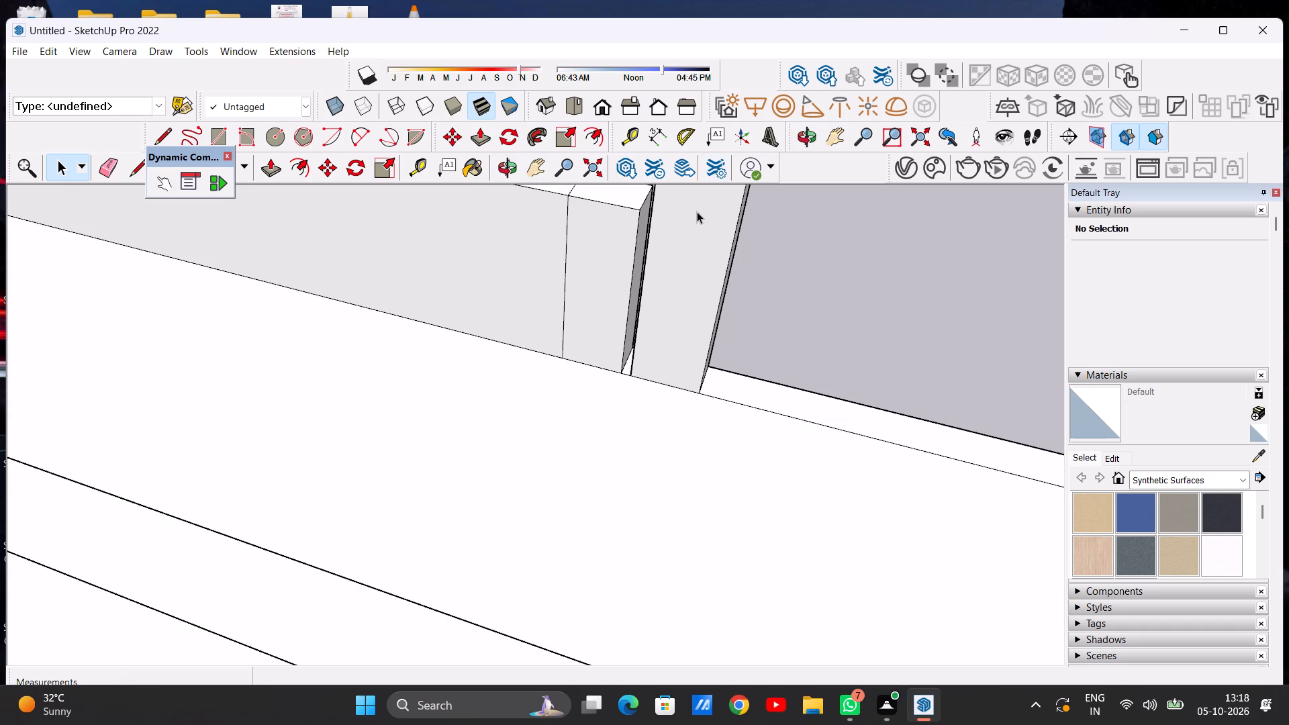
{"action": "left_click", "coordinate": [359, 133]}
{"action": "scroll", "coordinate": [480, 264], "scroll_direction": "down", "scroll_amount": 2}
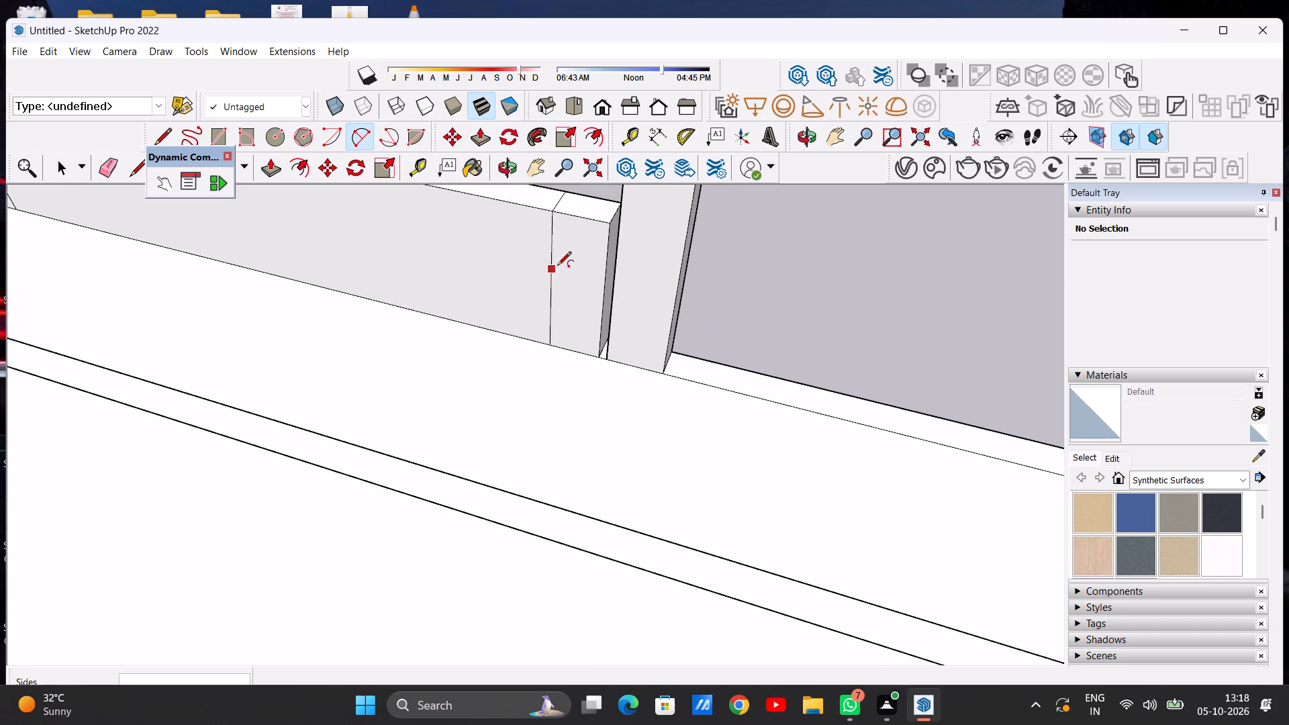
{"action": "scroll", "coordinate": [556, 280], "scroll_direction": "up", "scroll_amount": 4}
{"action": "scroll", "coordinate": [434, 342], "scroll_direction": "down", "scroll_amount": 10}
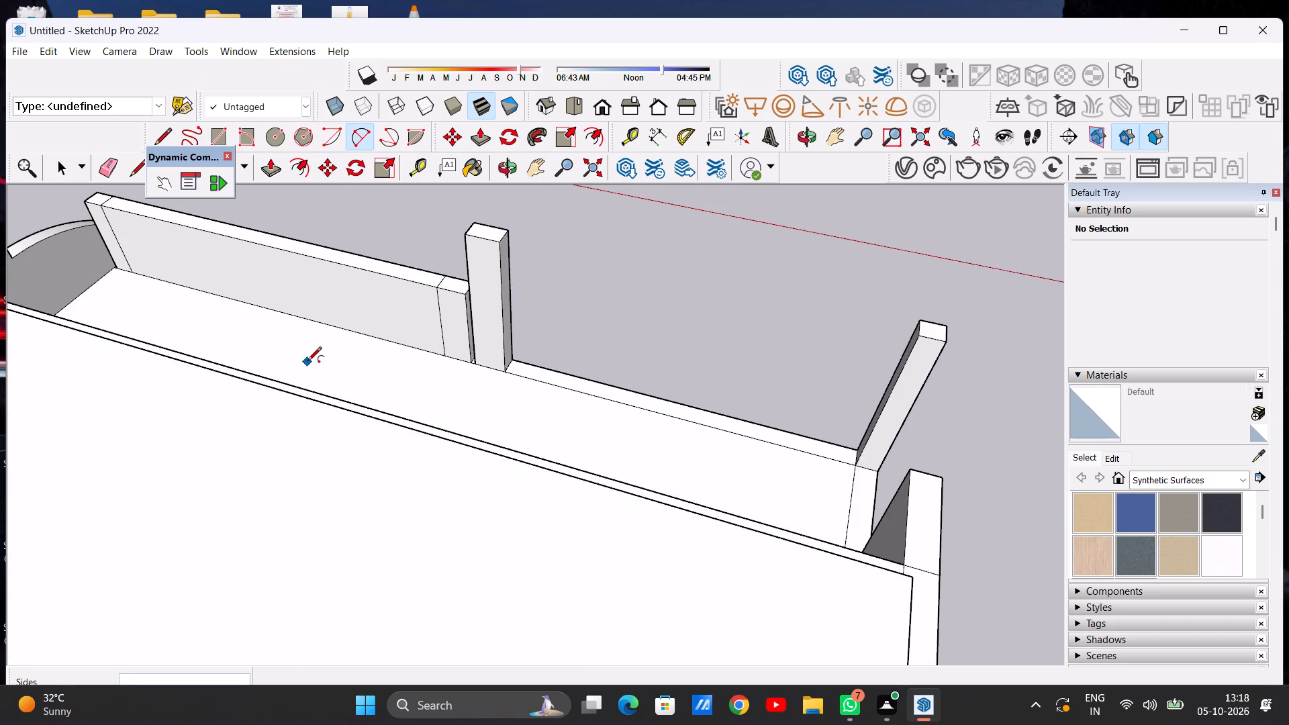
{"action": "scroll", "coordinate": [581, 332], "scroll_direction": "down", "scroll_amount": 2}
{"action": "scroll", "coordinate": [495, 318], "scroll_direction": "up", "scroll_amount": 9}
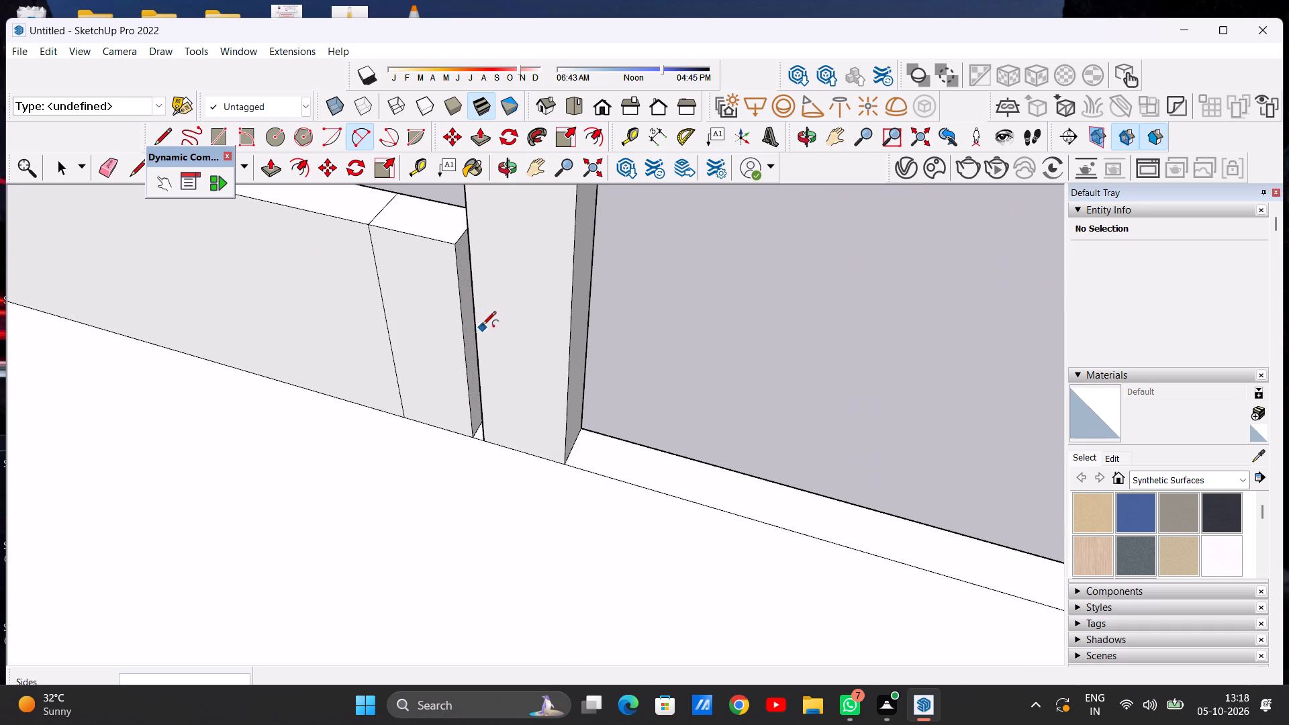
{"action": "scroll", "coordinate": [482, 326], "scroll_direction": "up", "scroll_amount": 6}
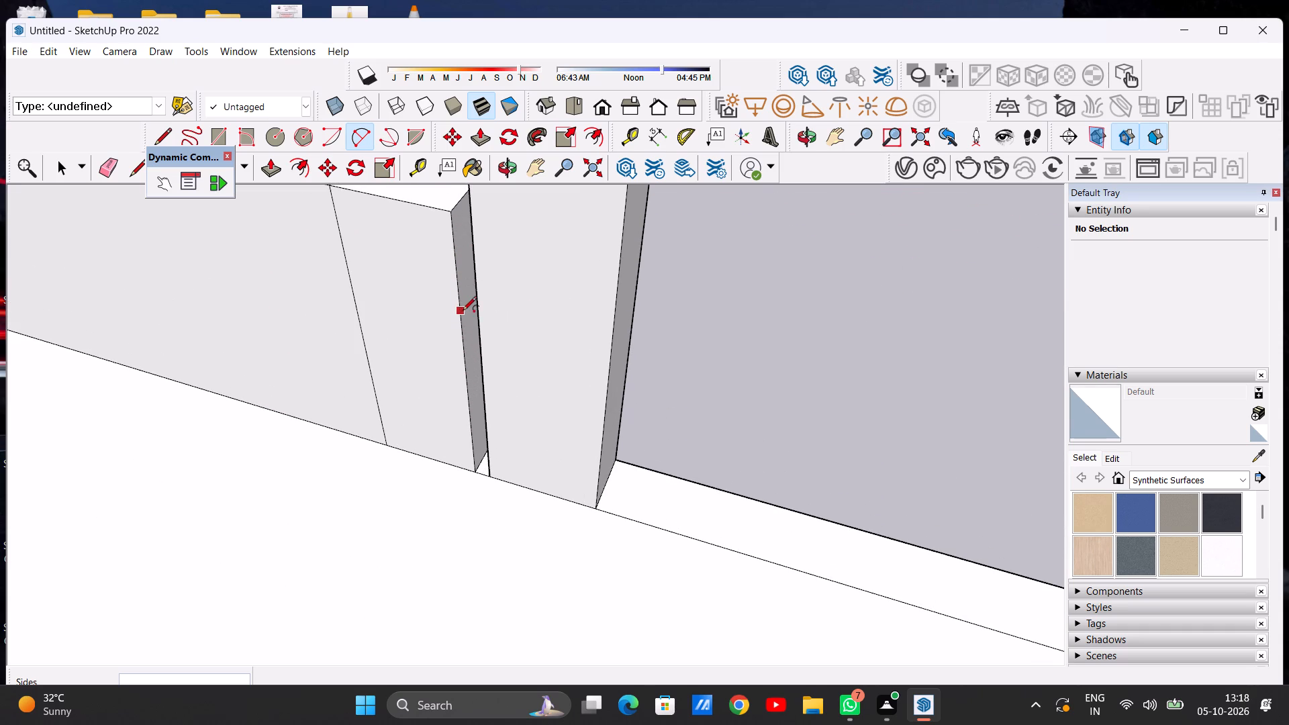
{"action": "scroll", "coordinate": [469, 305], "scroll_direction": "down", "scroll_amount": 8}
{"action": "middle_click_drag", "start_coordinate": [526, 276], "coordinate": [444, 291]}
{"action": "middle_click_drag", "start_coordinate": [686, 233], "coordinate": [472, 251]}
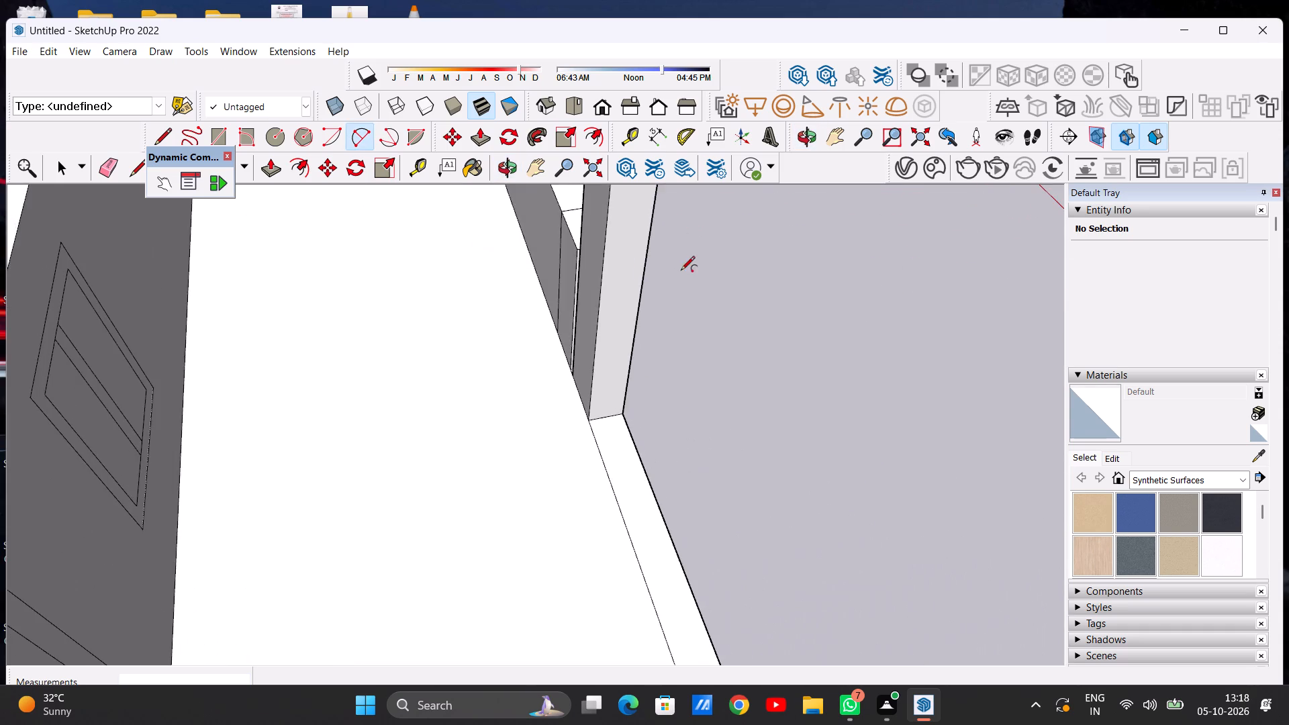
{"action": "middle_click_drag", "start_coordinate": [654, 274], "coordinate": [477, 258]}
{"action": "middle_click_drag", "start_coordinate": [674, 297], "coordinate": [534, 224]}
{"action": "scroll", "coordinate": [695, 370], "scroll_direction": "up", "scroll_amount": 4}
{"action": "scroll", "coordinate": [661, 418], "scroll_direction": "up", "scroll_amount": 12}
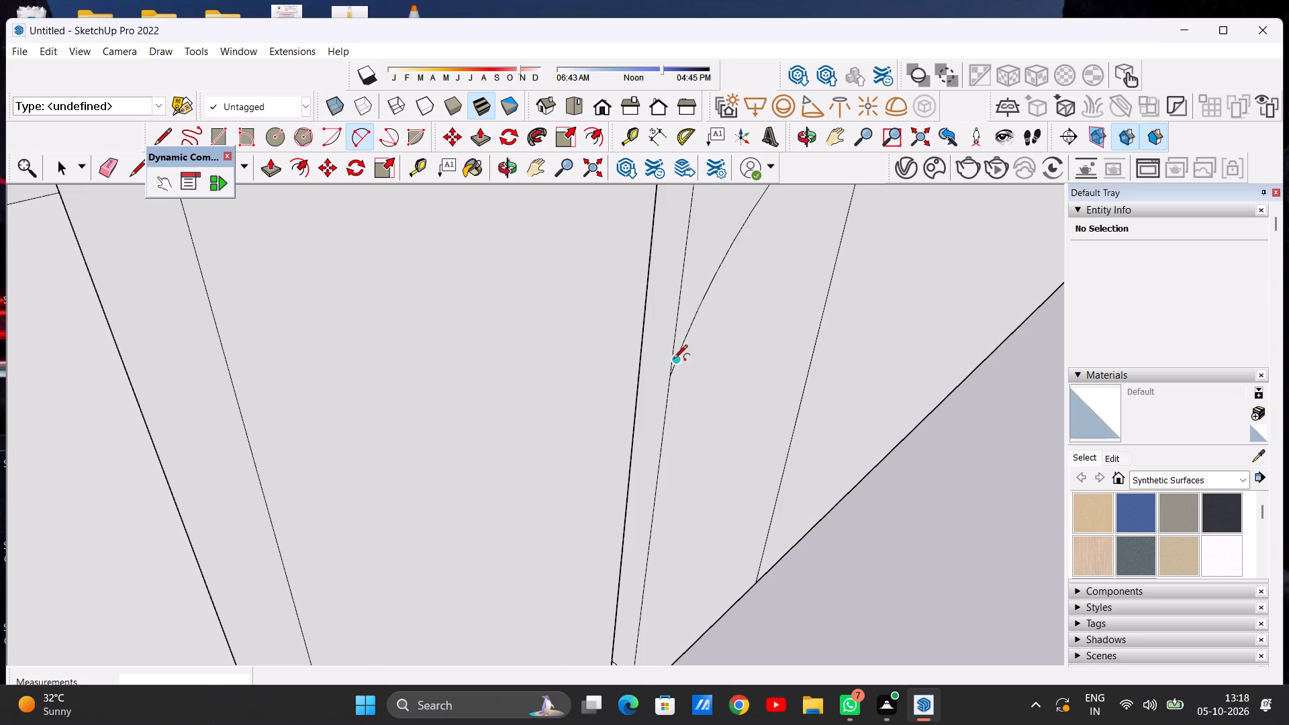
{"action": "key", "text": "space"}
Draw a line about 2' 5" long across the low wall's pillar-side end face, from the outer arc's lower end to the inner edge.
{"action": "key", "text": "l"}
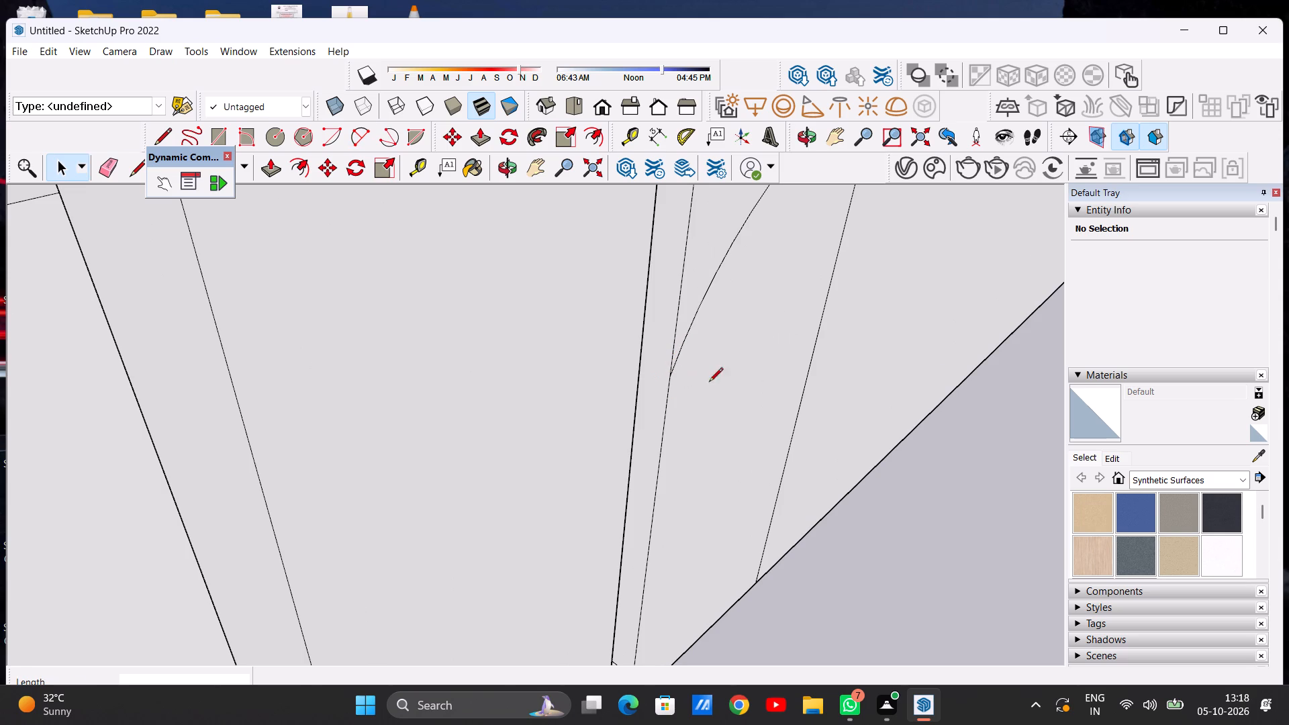
{"action": "left_click", "coordinate": [669, 380]}
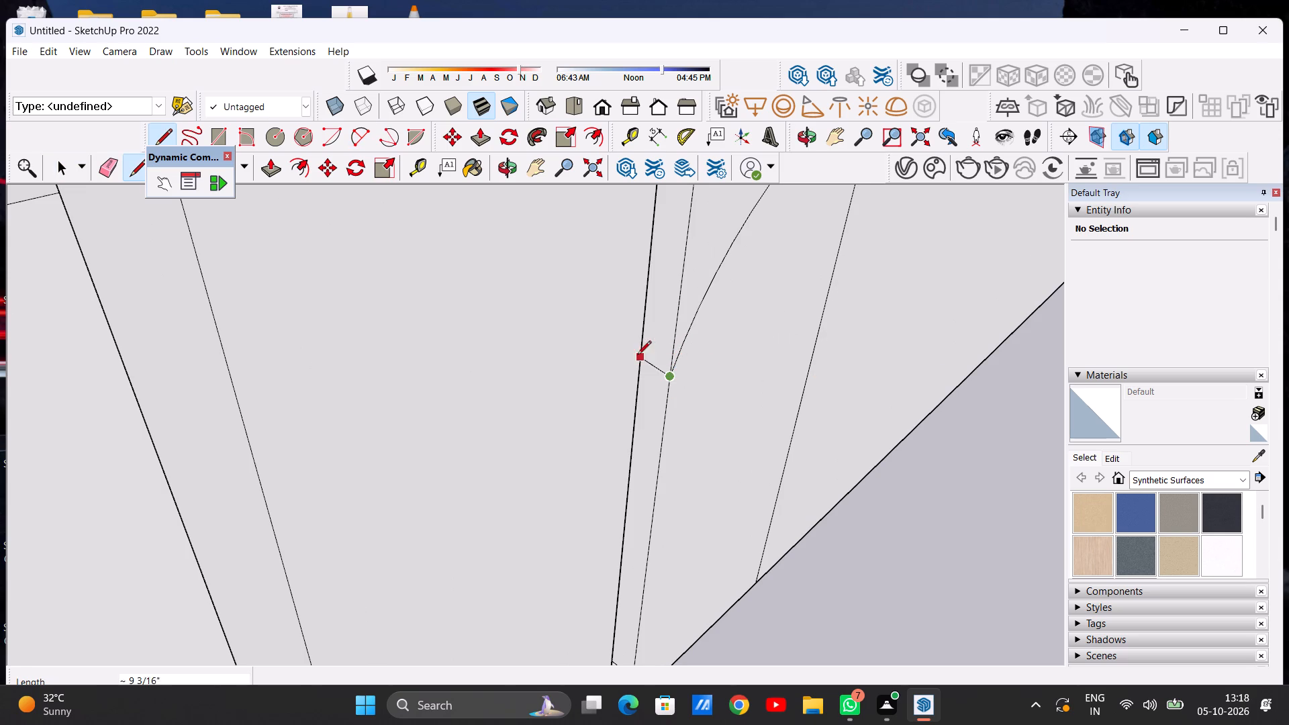
{"action": "scroll", "coordinate": [634, 326], "scroll_direction": "down", "scroll_amount": 14}
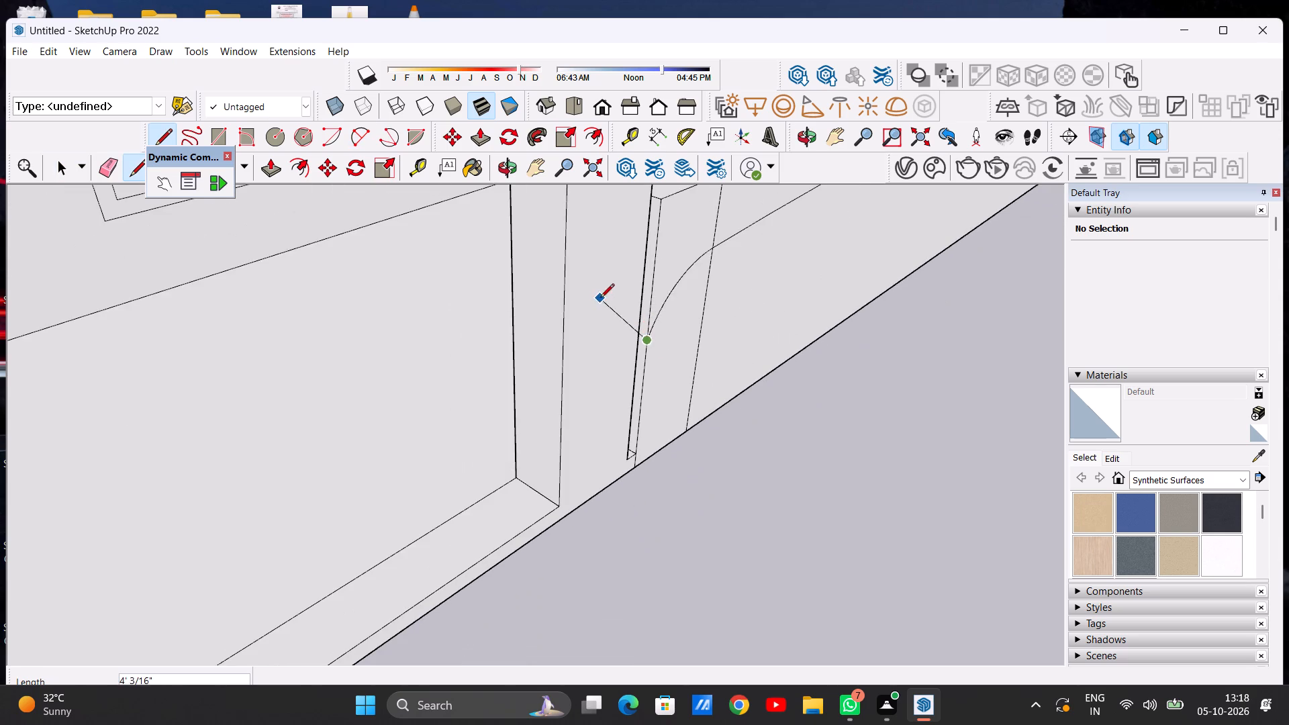
{"action": "middle_click_drag", "start_coordinate": [610, 306], "coordinate": [727, 302]}
{"action": "scroll", "coordinate": [616, 308], "scroll_direction": "down", "scroll_amount": 1}
{"action": "middle_click_drag", "start_coordinate": [555, 290], "coordinate": [680, 281]}
{"action": "middle_click_drag", "start_coordinate": [569, 295], "coordinate": [656, 265]}
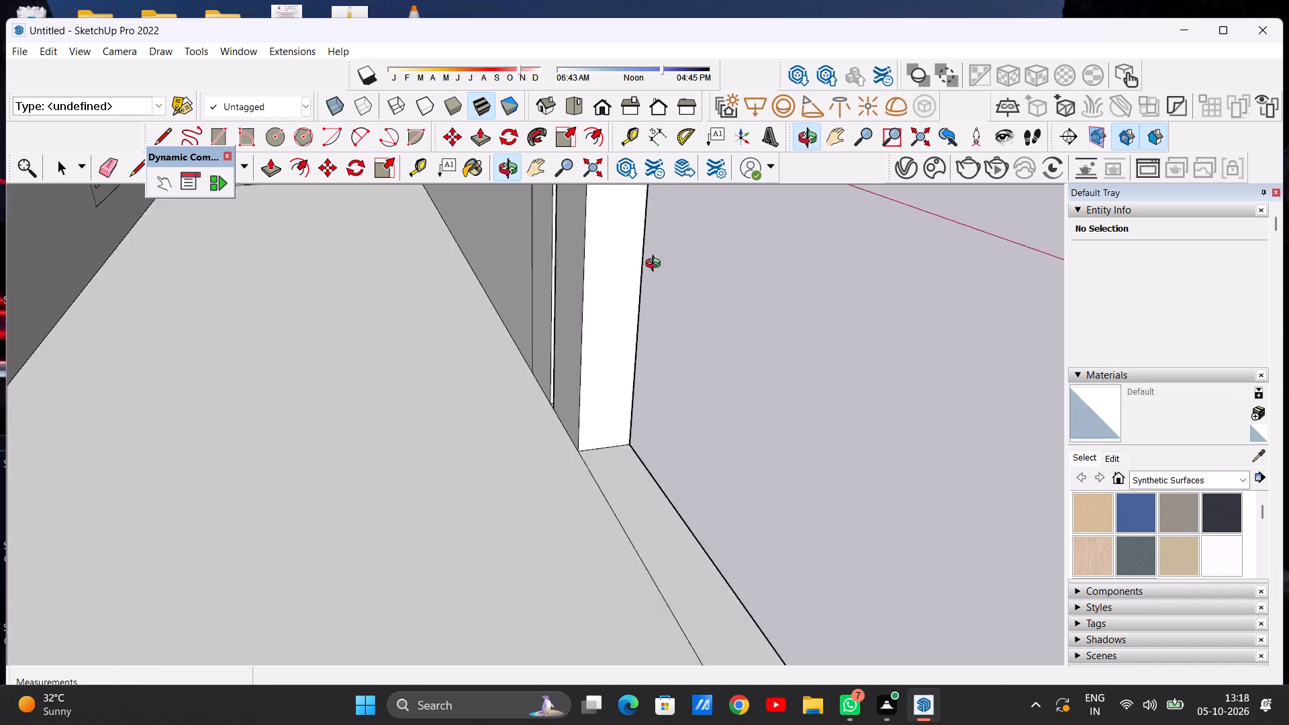
{"action": "middle_click_drag", "start_coordinate": [656, 265], "coordinate": [665, 255]}
{"action": "middle_click_drag", "start_coordinate": [551, 293], "coordinate": [787, 256]}
{"action": "scroll", "coordinate": [614, 273], "scroll_direction": "down", "scroll_amount": 10}
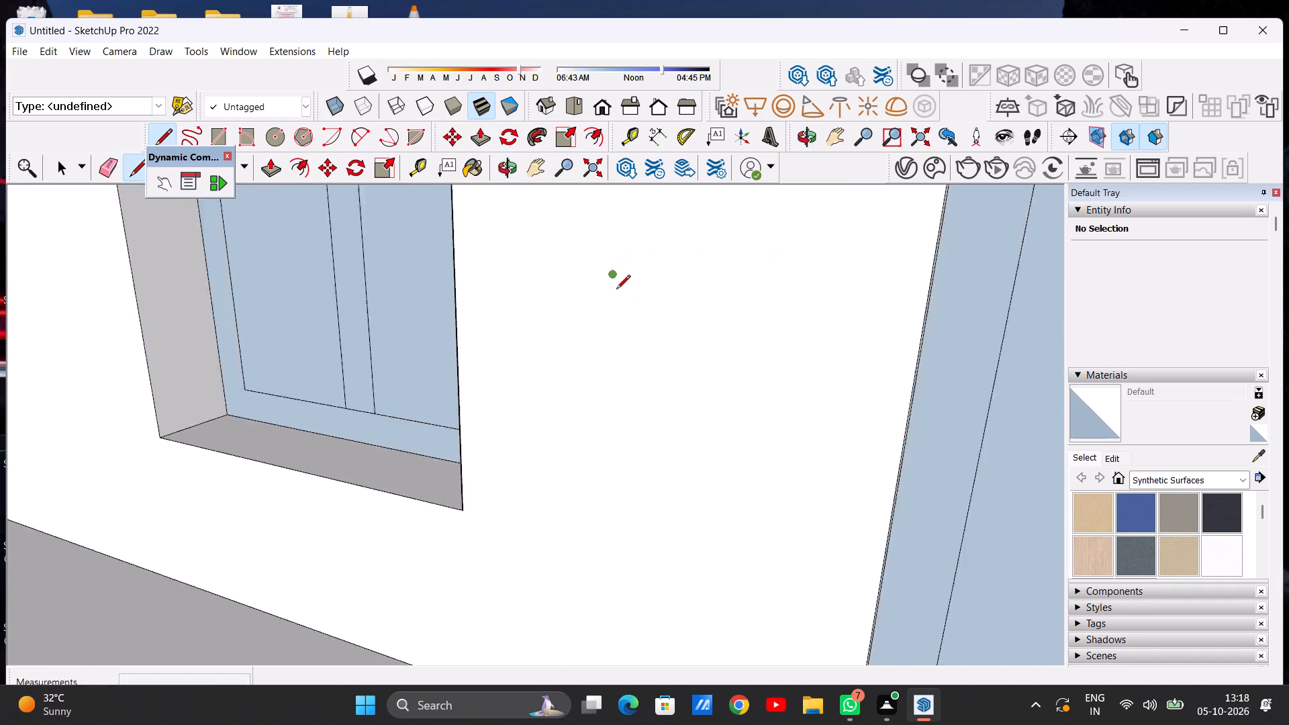
{"action": "scroll", "coordinate": [616, 290], "scroll_direction": "down", "scroll_amount": 20}
{"action": "scroll", "coordinate": [616, 290], "scroll_direction": "down", "scroll_amount": 11}
{"action": "scroll", "coordinate": [622, 371], "scroll_direction": "up", "scroll_amount": 1}
{"action": "scroll", "coordinate": [623, 373], "scroll_direction": "down", "scroll_amount": 20}
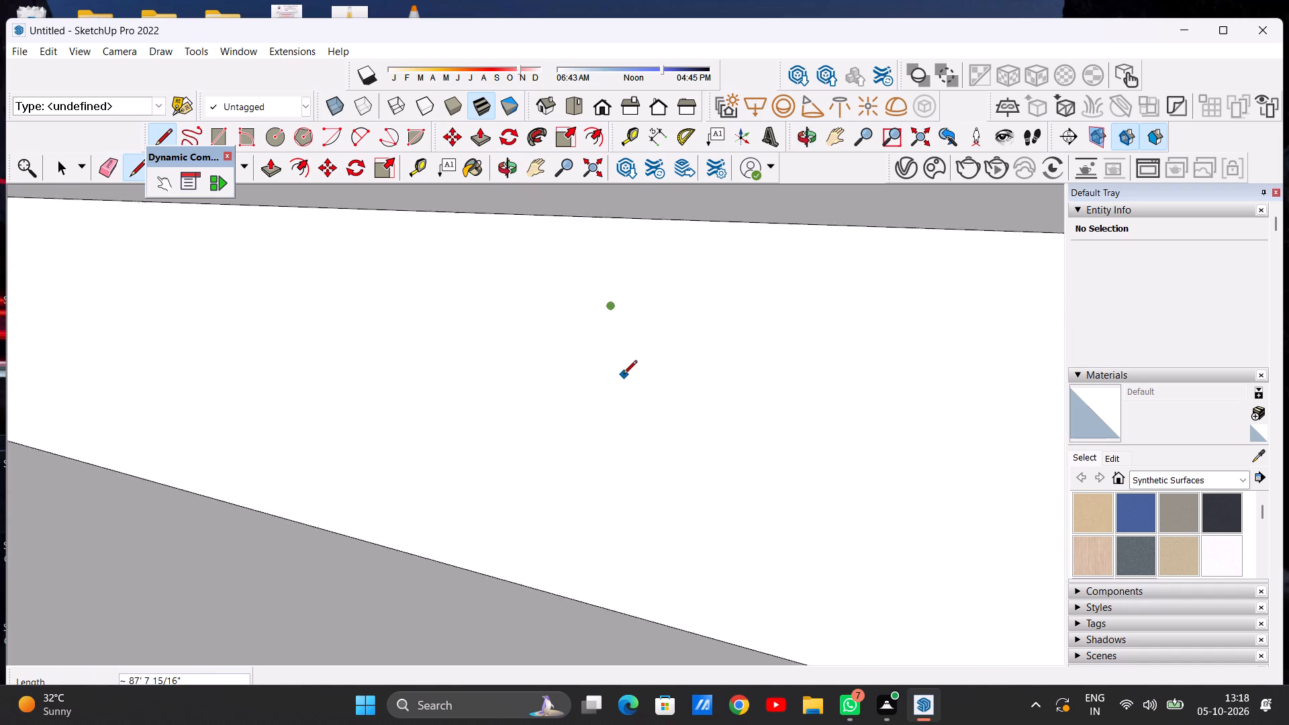
{"action": "scroll", "coordinate": [623, 375], "scroll_direction": "up", "scroll_amount": 1}
{"action": "scroll", "coordinate": [623, 375], "scroll_direction": "down", "scroll_amount": 2}
{"action": "scroll", "coordinate": [623, 375], "scroll_direction": "down", "scroll_amount": 20}
{"action": "scroll", "coordinate": [623, 375], "scroll_direction": "down", "scroll_amount": 20}
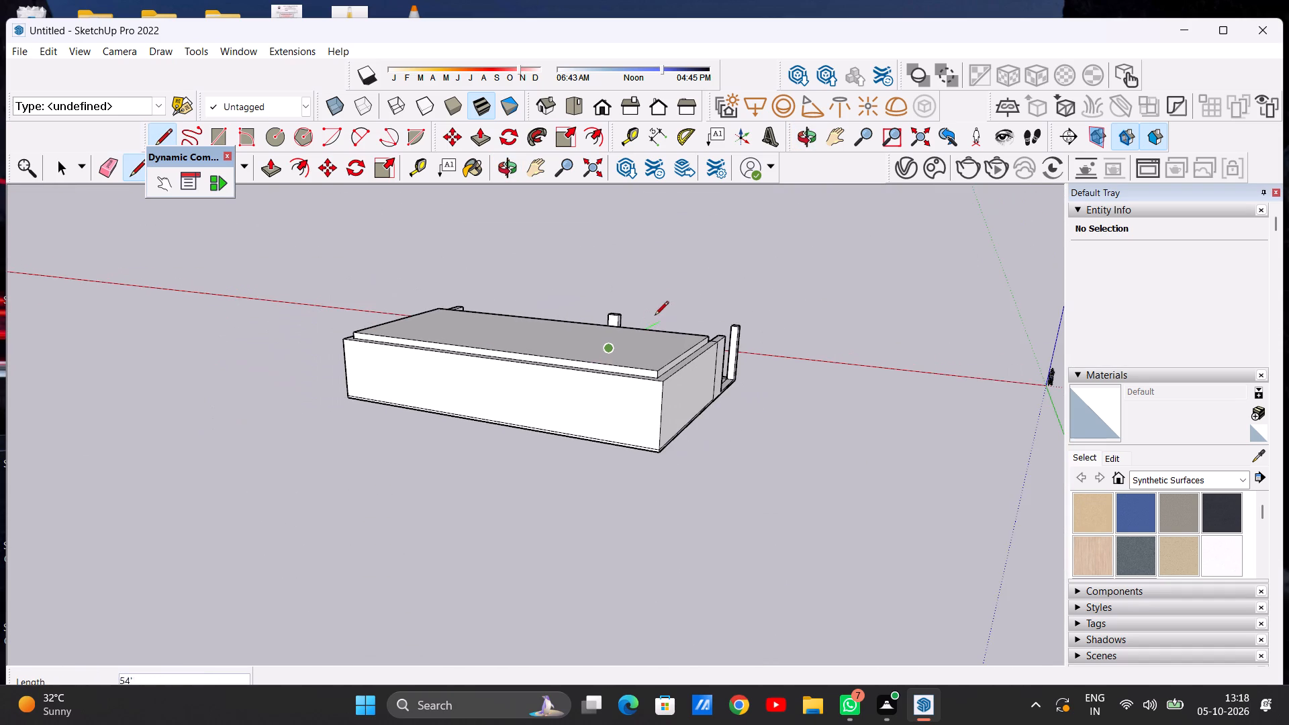
{"action": "middle_click_drag", "start_coordinate": [659, 310], "coordinate": [544, 373]}
{"action": "middle_click_drag", "start_coordinate": [638, 317], "coordinate": [611, 356]}
{"action": "scroll", "coordinate": [631, 346], "scroll_direction": "up", "scroll_amount": 20}
{"action": "scroll", "coordinate": [631, 346], "scroll_direction": "up", "scroll_amount": 20}
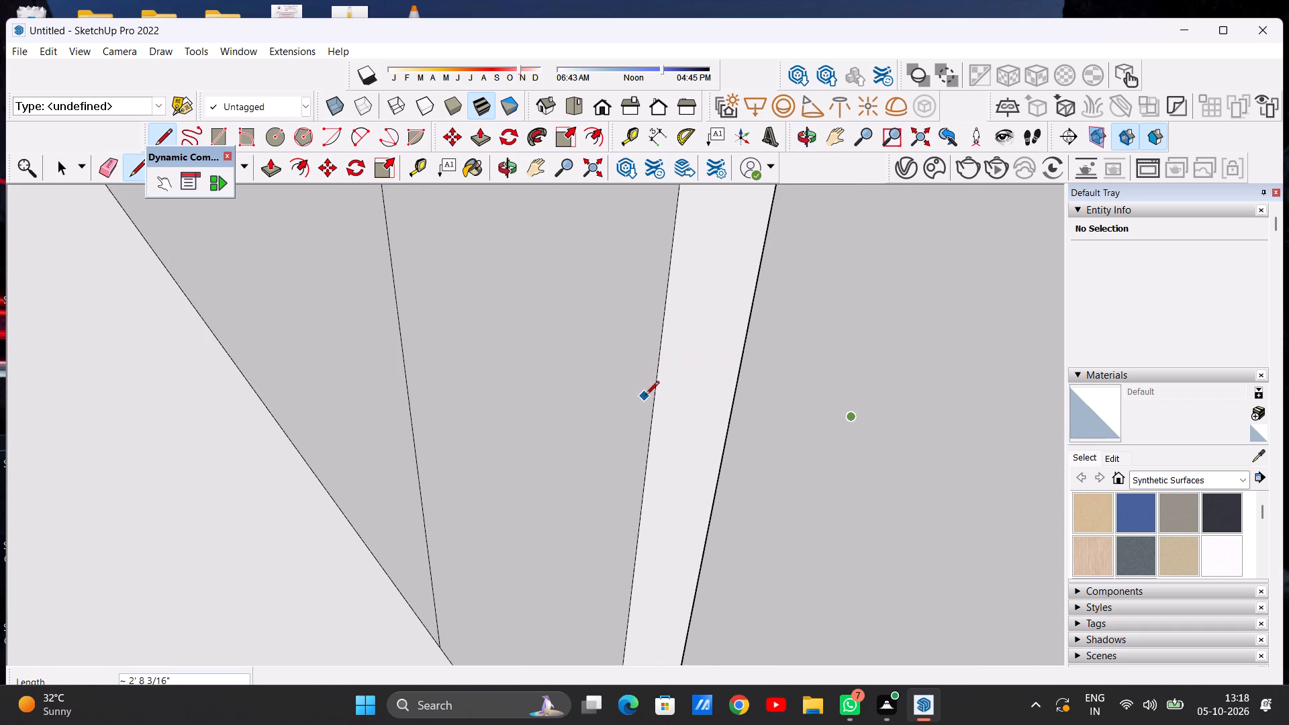
{"action": "left_click", "coordinate": [639, 534]}
{"action": "scroll", "coordinate": [565, 442], "scroll_direction": "down", "scroll_amount": 4}
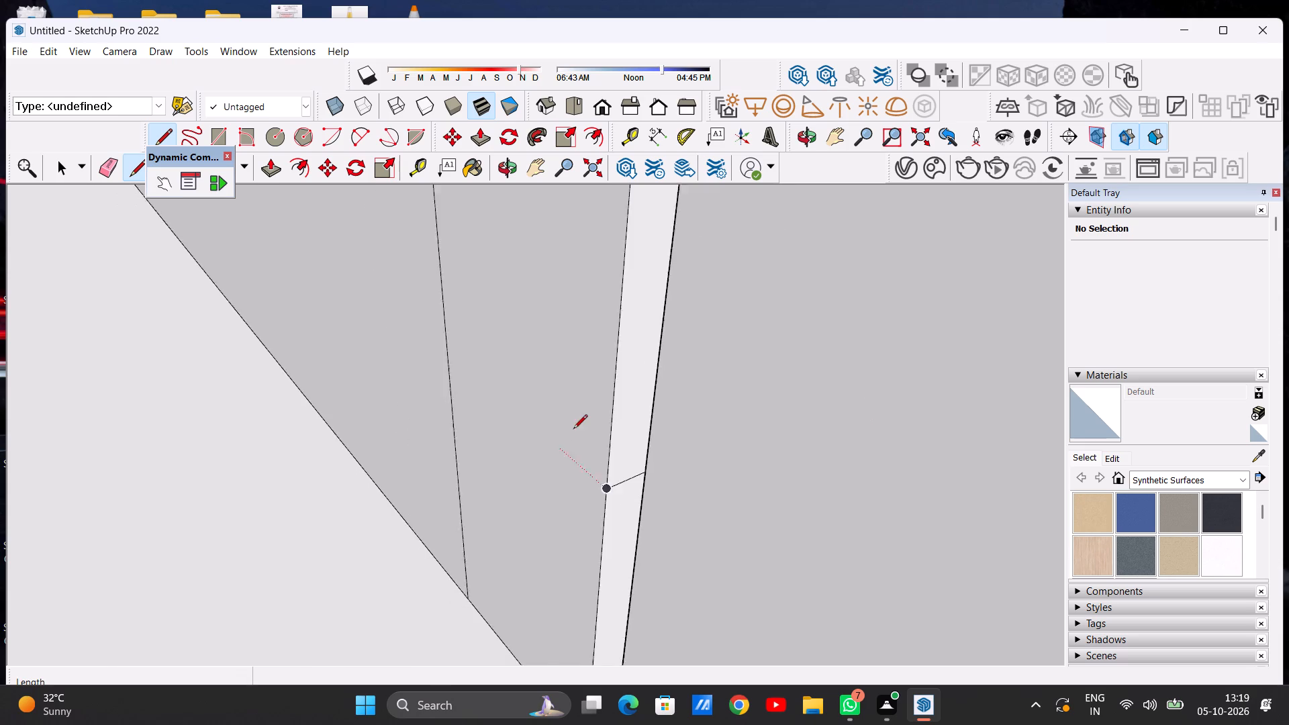
{"action": "scroll", "coordinate": [573, 430], "scroll_direction": "down", "scroll_amount": 15}
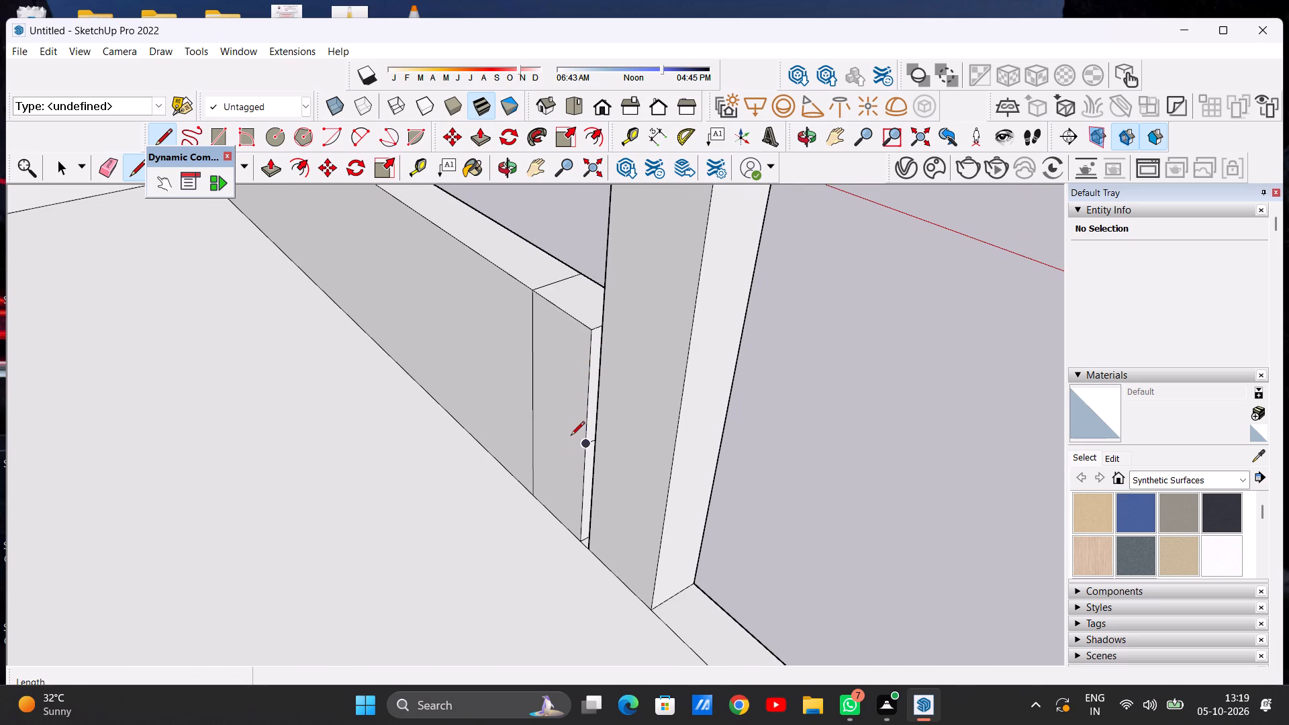
{"action": "key", "text": "space"}
Draw a horizontal line about 3' 8" long on the inner face, from the end line at the pillar-side edge to the vertical dividing line.
{"action": "scroll", "coordinate": [624, 378], "scroll_direction": "down", "scroll_amount": 8}
{"action": "middle_click_drag", "start_coordinate": [590, 397], "coordinate": [734, 414]}
{"action": "scroll", "coordinate": [644, 362], "scroll_direction": "up", "scroll_amount": 8}
{"action": "scroll", "coordinate": [634, 343], "scroll_direction": "down", "scroll_amount": 10}
{"action": "scroll", "coordinate": [643, 346], "scroll_direction": "up", "scroll_amount": 1}
{"action": "scroll", "coordinate": [609, 383], "scroll_direction": "down", "scroll_amount": 1}
{"action": "middle_click_drag", "start_coordinate": [606, 387], "coordinate": [721, 406]}
{"action": "scroll", "coordinate": [630, 357], "scroll_direction": "up", "scroll_amount": 7}
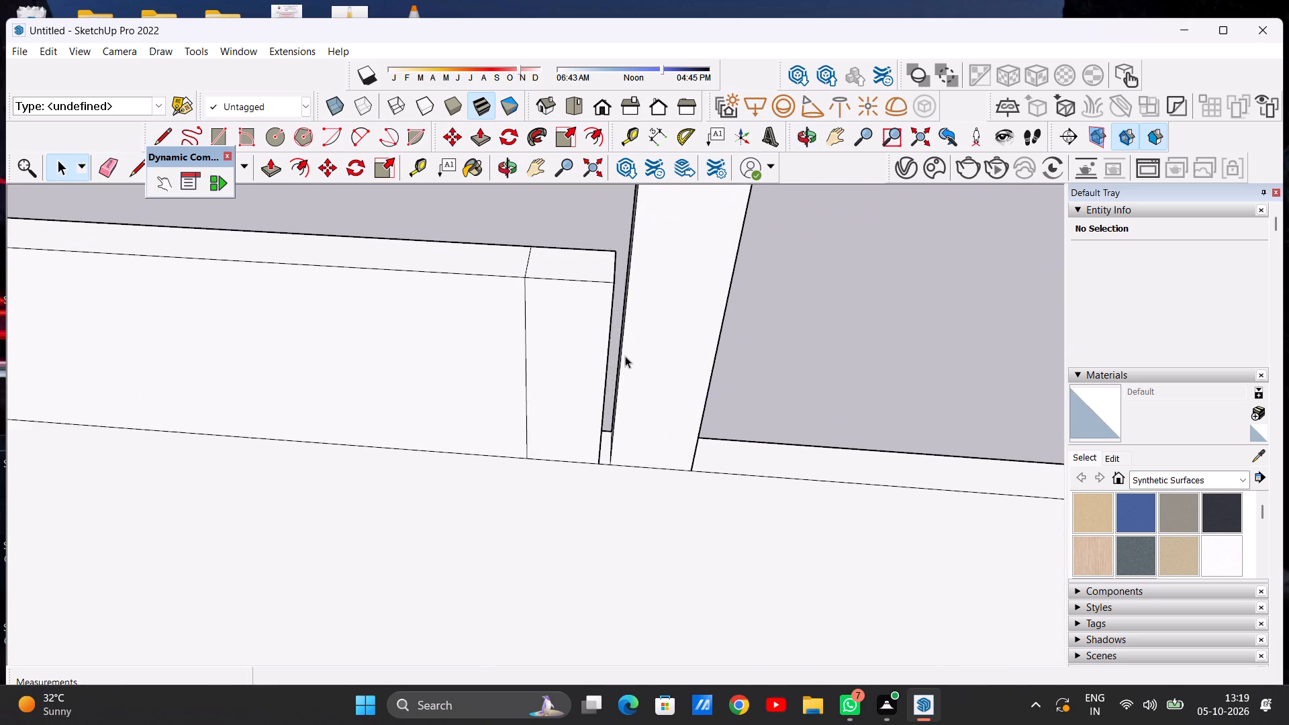
{"action": "middle_click_drag", "start_coordinate": [620, 362], "coordinate": [589, 344]}
{"action": "scroll", "coordinate": [593, 356], "scroll_direction": "up", "scroll_amount": 7}
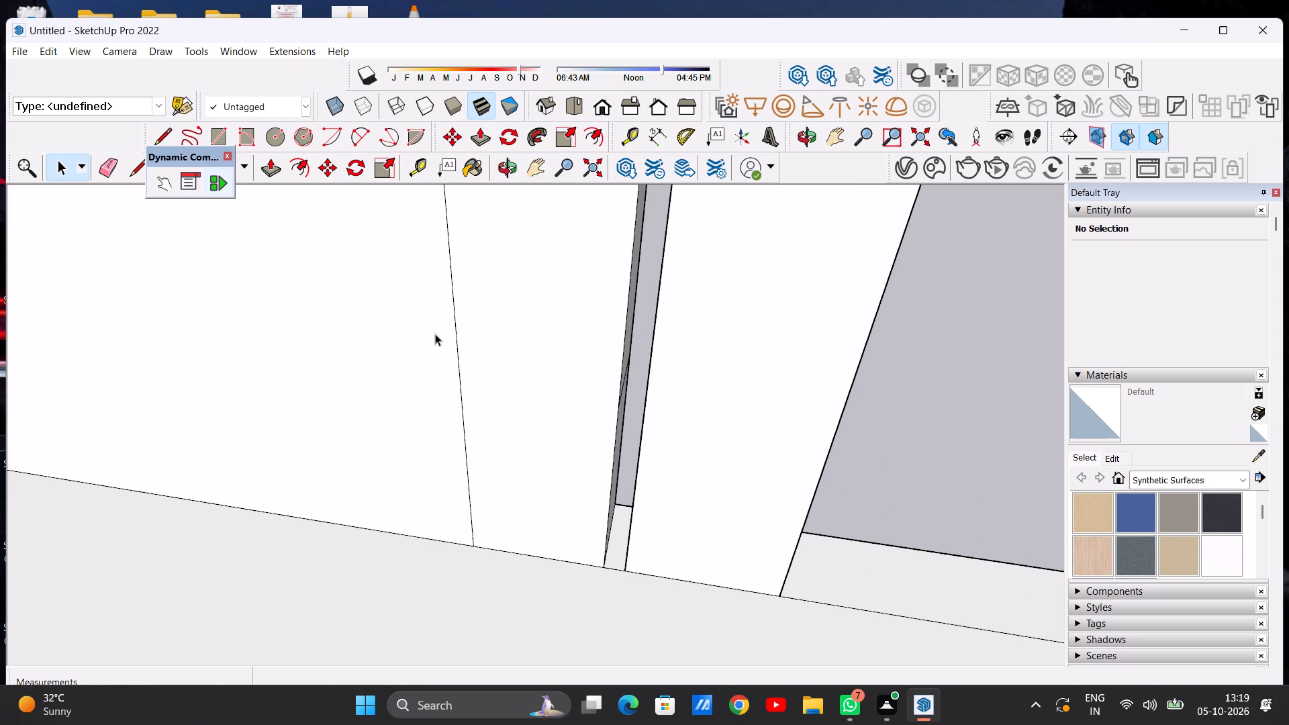
{"action": "key", "text": "l"}
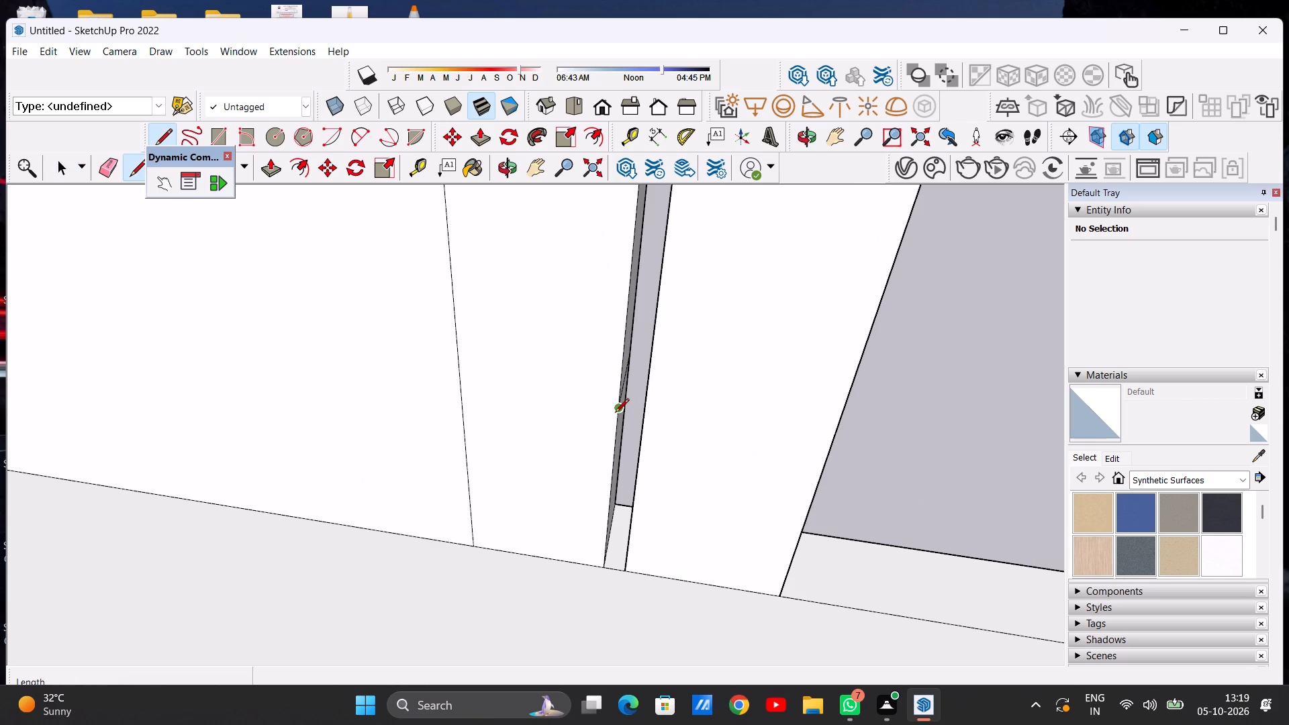
{"action": "left_click", "coordinate": [615, 414]}
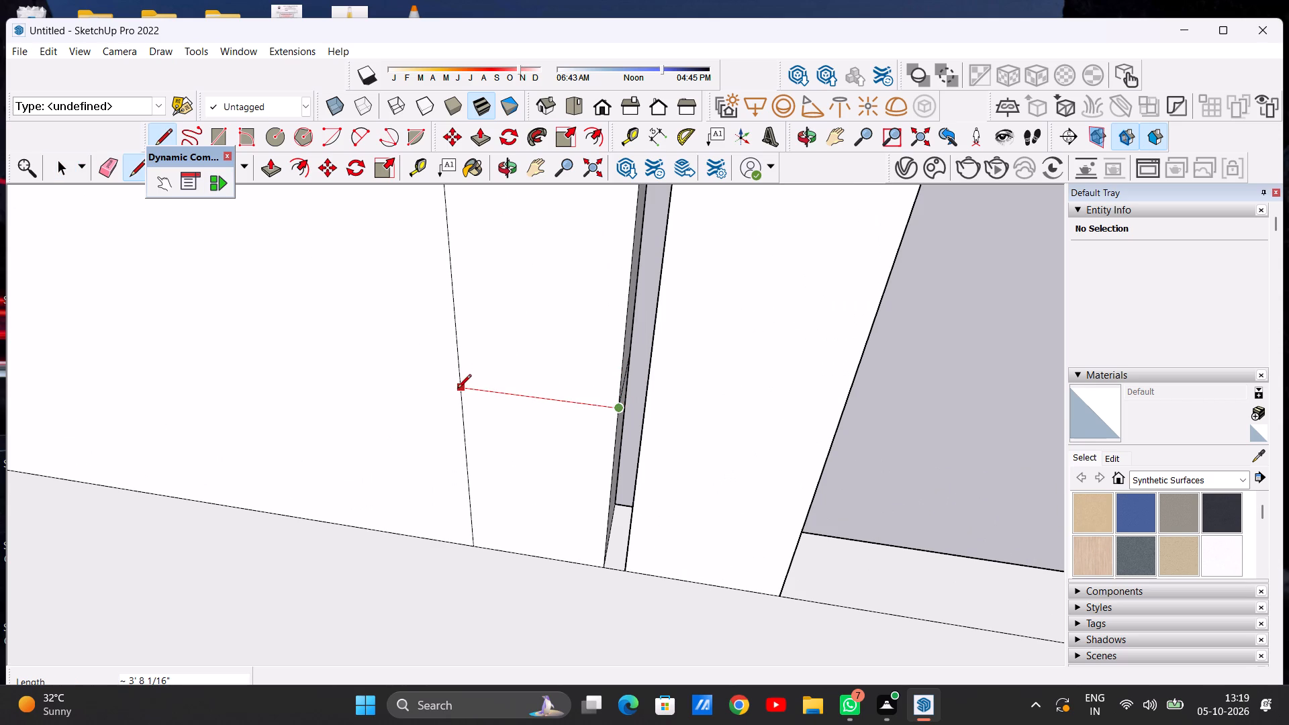
{"action": "left_click", "coordinate": [457, 389]}
{"action": "key", "text": "space"}
Draw a two-point arc on the inner face from the horizontal line's pillar-side end to the vertical line, about 4' 8" across with 1' 1" bulge.
{"action": "scroll", "coordinate": [540, 415], "scroll_direction": "down", "scroll_amount": 15}
{"action": "middle_click_drag", "start_coordinate": [572, 407], "coordinate": [584, 395]}
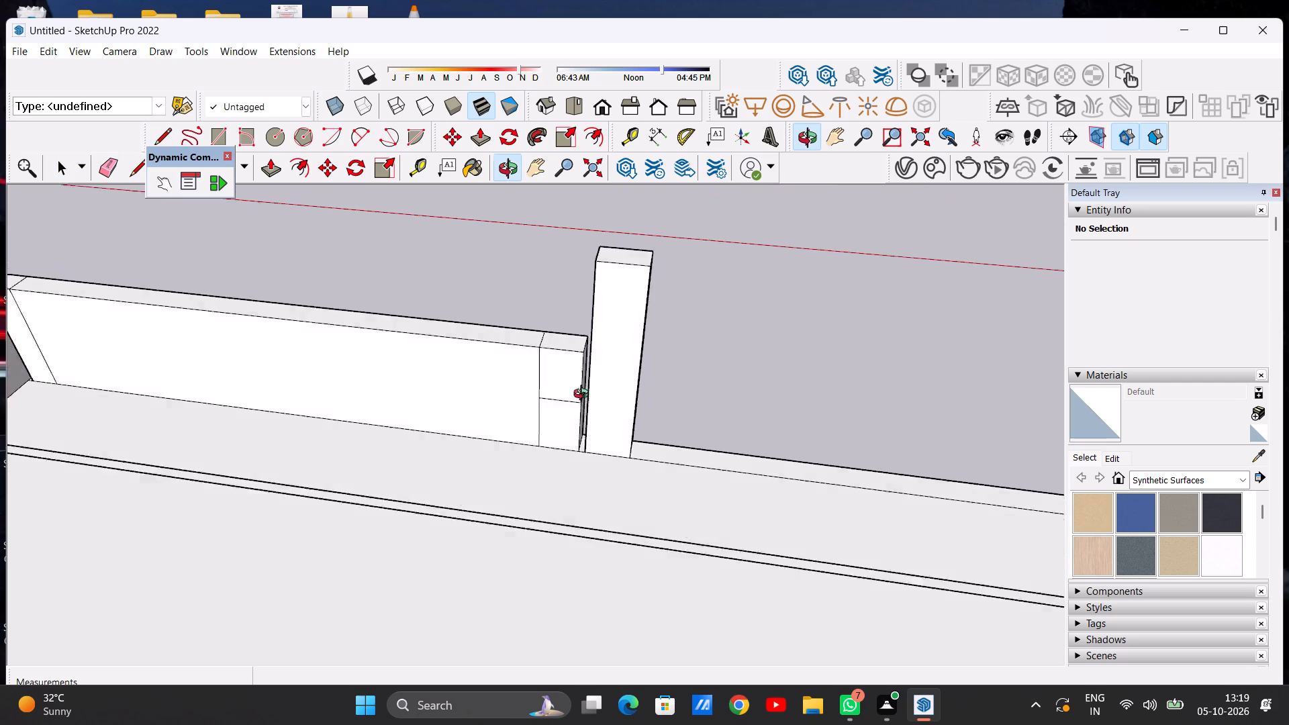
{"action": "middle_click_drag", "start_coordinate": [584, 395], "coordinate": [607, 375]}
{"action": "scroll", "coordinate": [579, 394], "scroll_direction": "up", "scroll_amount": 13}
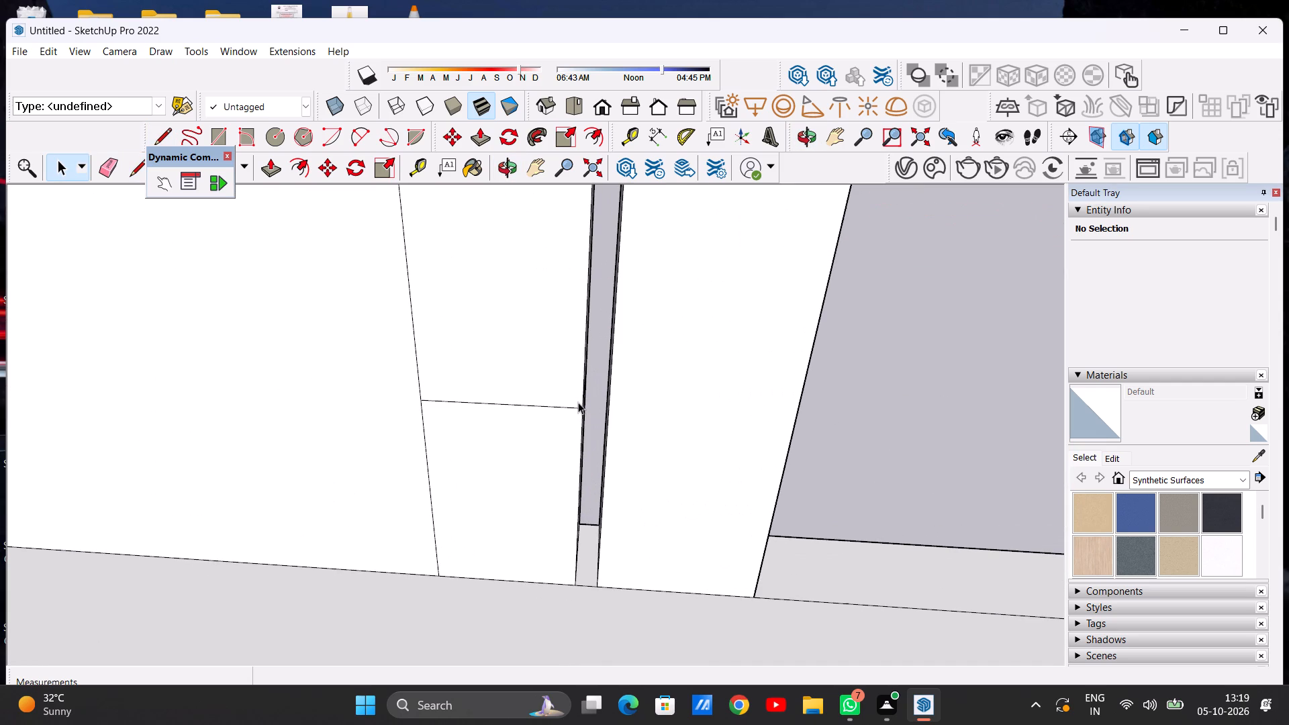
{"action": "scroll", "coordinate": [578, 407], "scroll_direction": "down", "scroll_amount": 10}
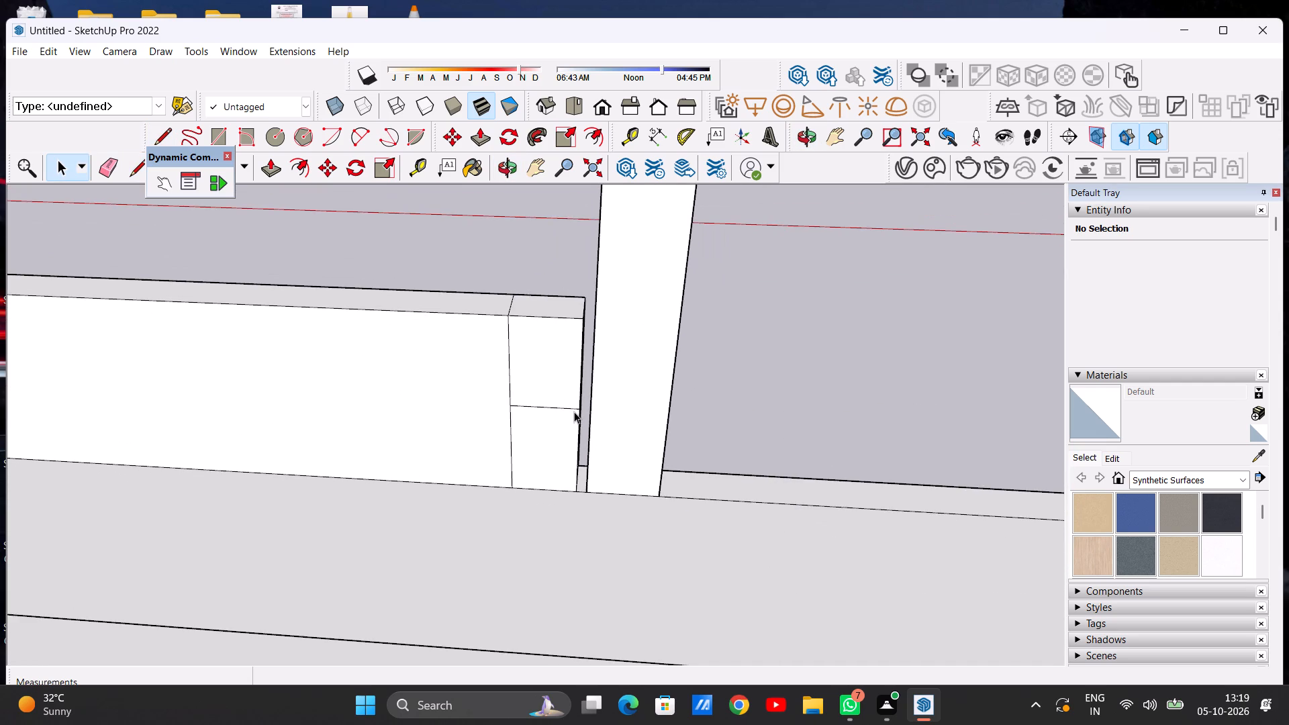
{"action": "scroll", "coordinate": [574, 412], "scroll_direction": "up", "scroll_amount": 2}
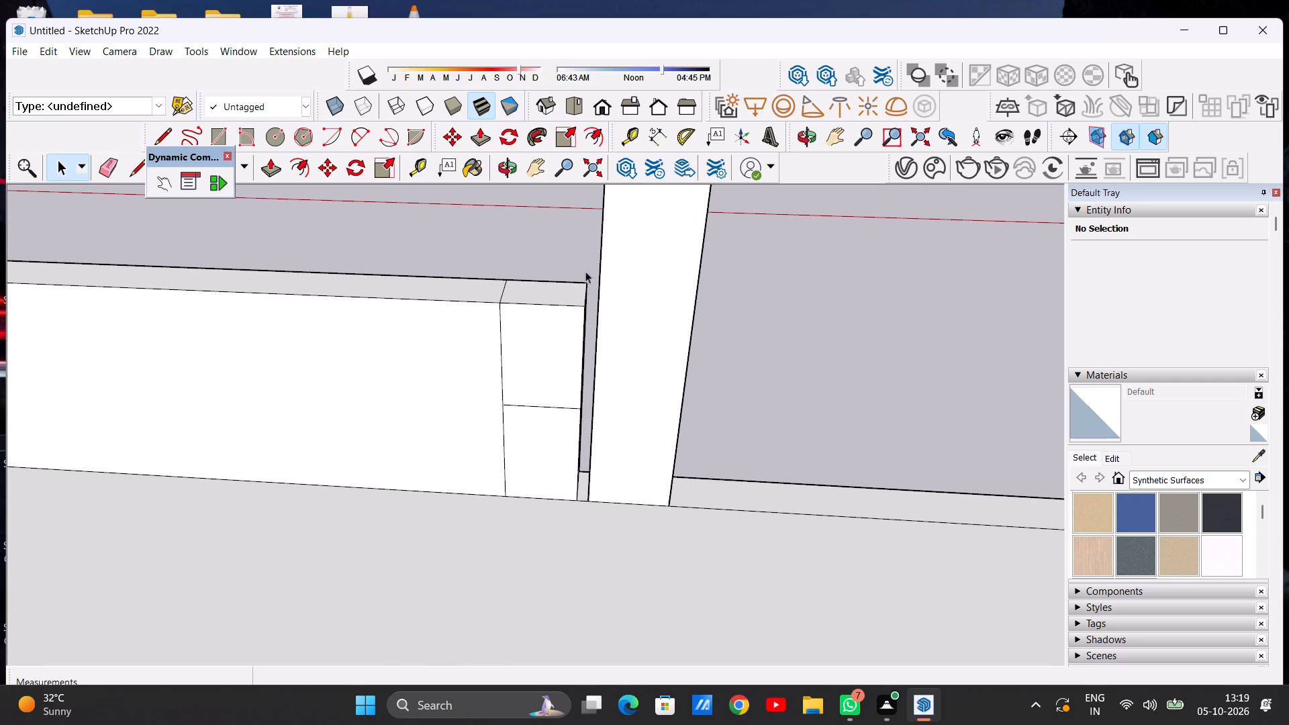
{"action": "left_click", "coordinate": [361, 133]}
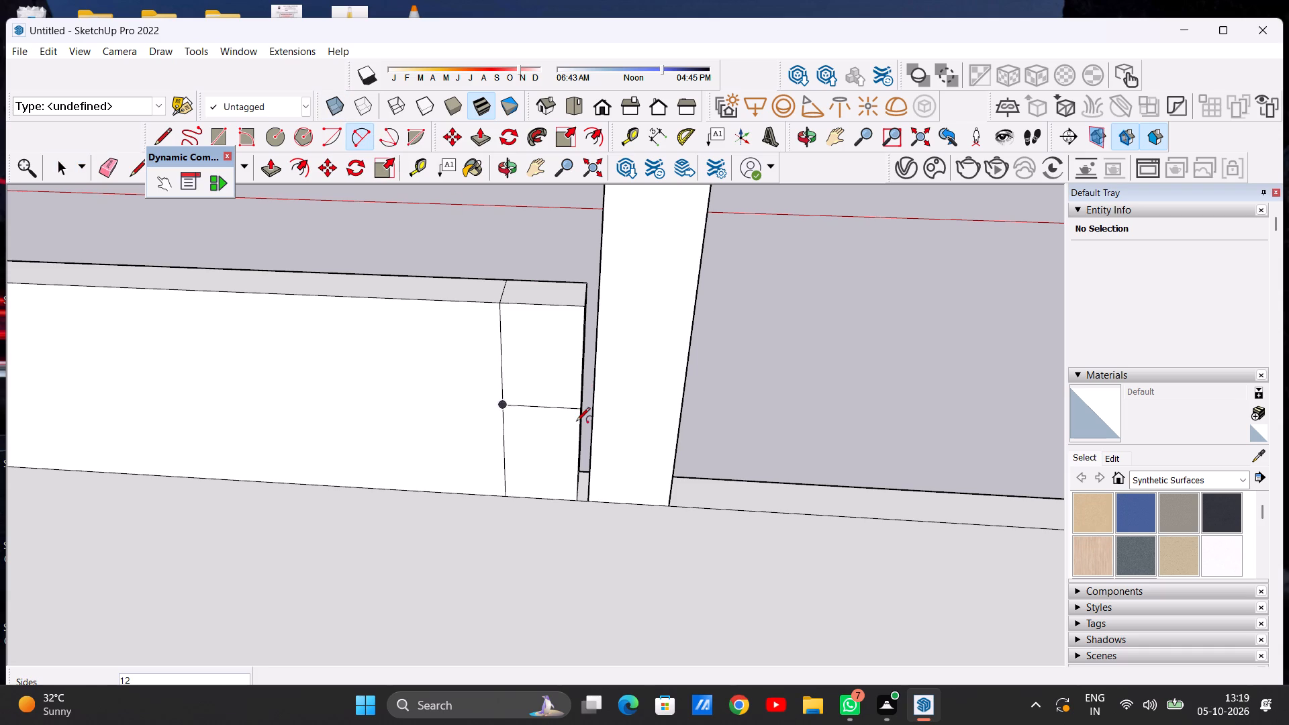
{"action": "left_click", "coordinate": [576, 410]}
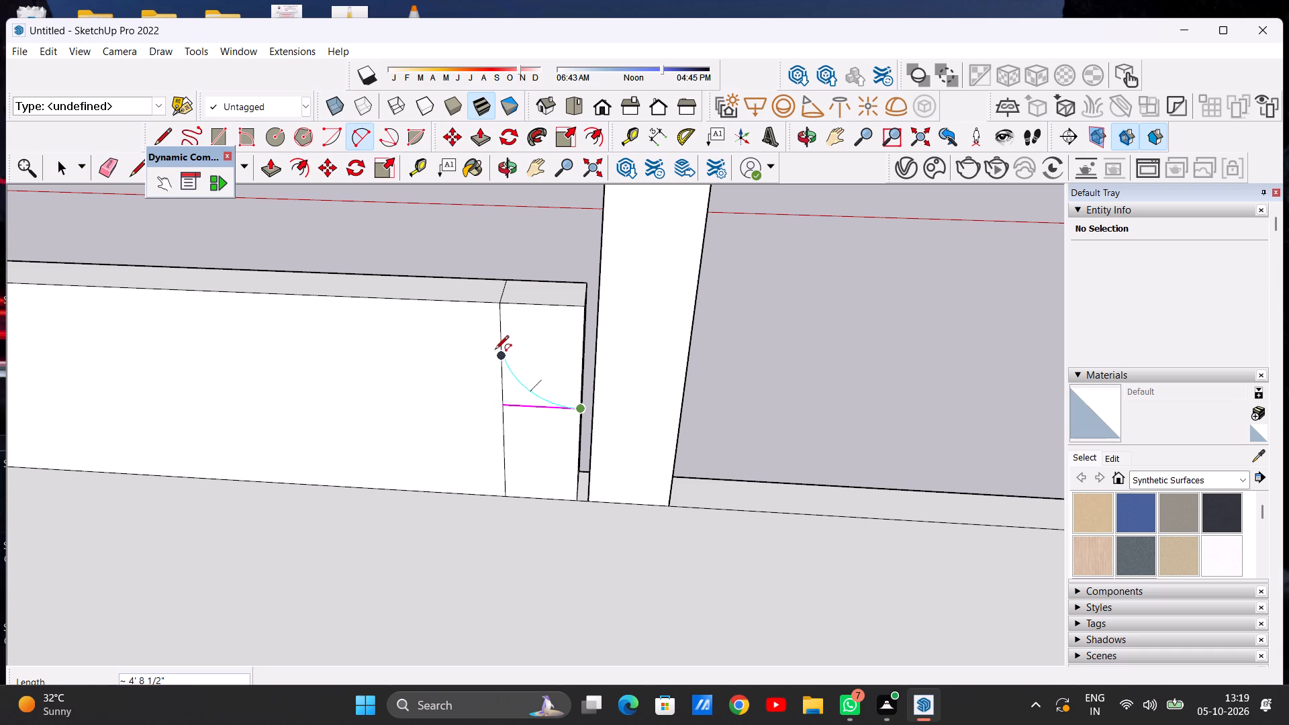
{"action": "left_click", "coordinate": [500, 351]}
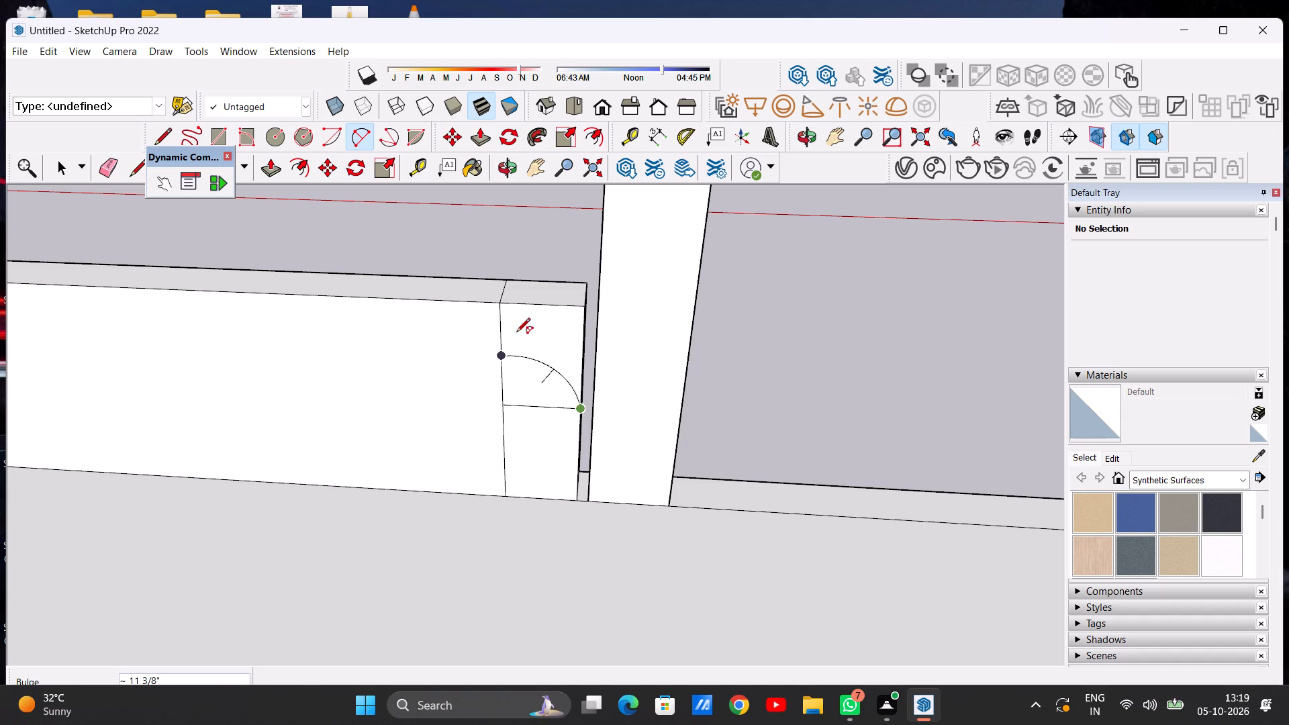
{"action": "left_click", "coordinate": [512, 330]}
{"action": "key", "text": "space"}
Compare the inner face's pillar-side arc with the low wall's outer arched outline from both sides.
{"action": "scroll", "coordinate": [567, 393], "scroll_direction": "down", "scroll_amount": 7}
{"action": "middle_click_drag", "start_coordinate": [580, 348], "coordinate": [510, 401]}
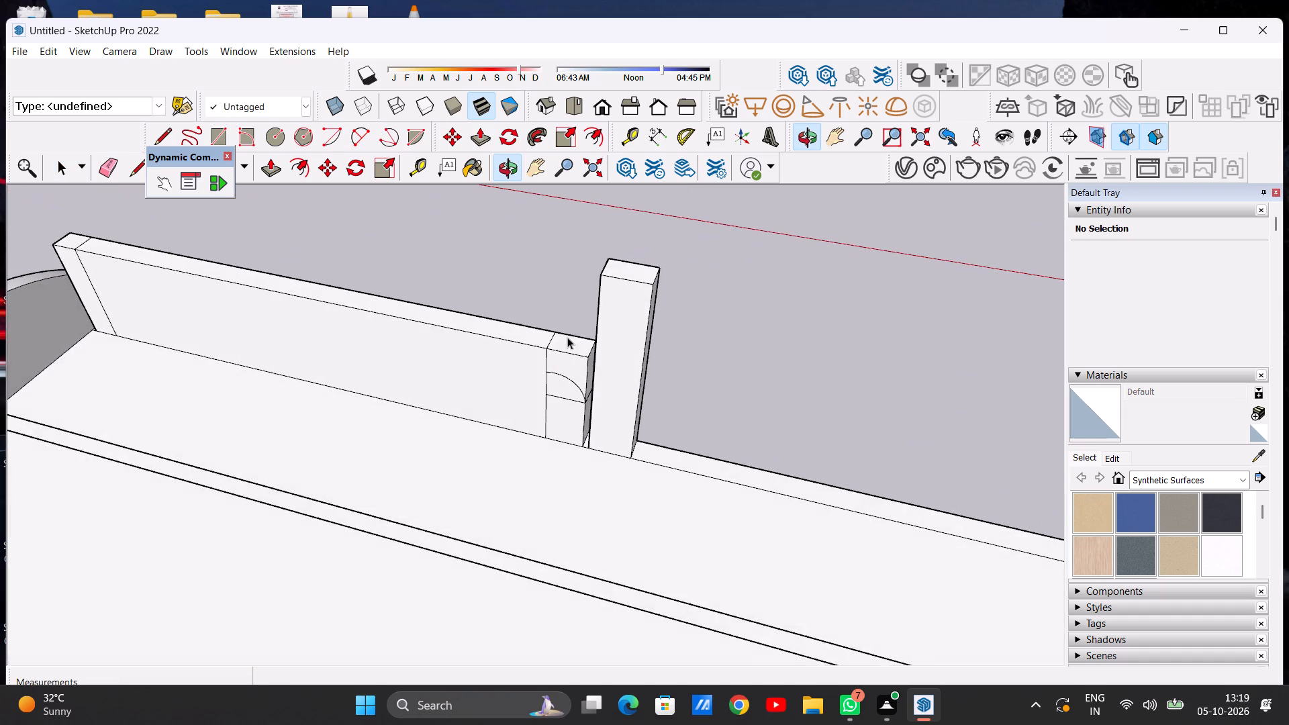
{"action": "middle_click_drag", "start_coordinate": [579, 326], "coordinate": [503, 421]}
{"action": "middle_click_drag", "start_coordinate": [673, 371], "coordinate": [387, 328]}
{"action": "middle_click_drag", "start_coordinate": [687, 441], "coordinate": [405, 330]}
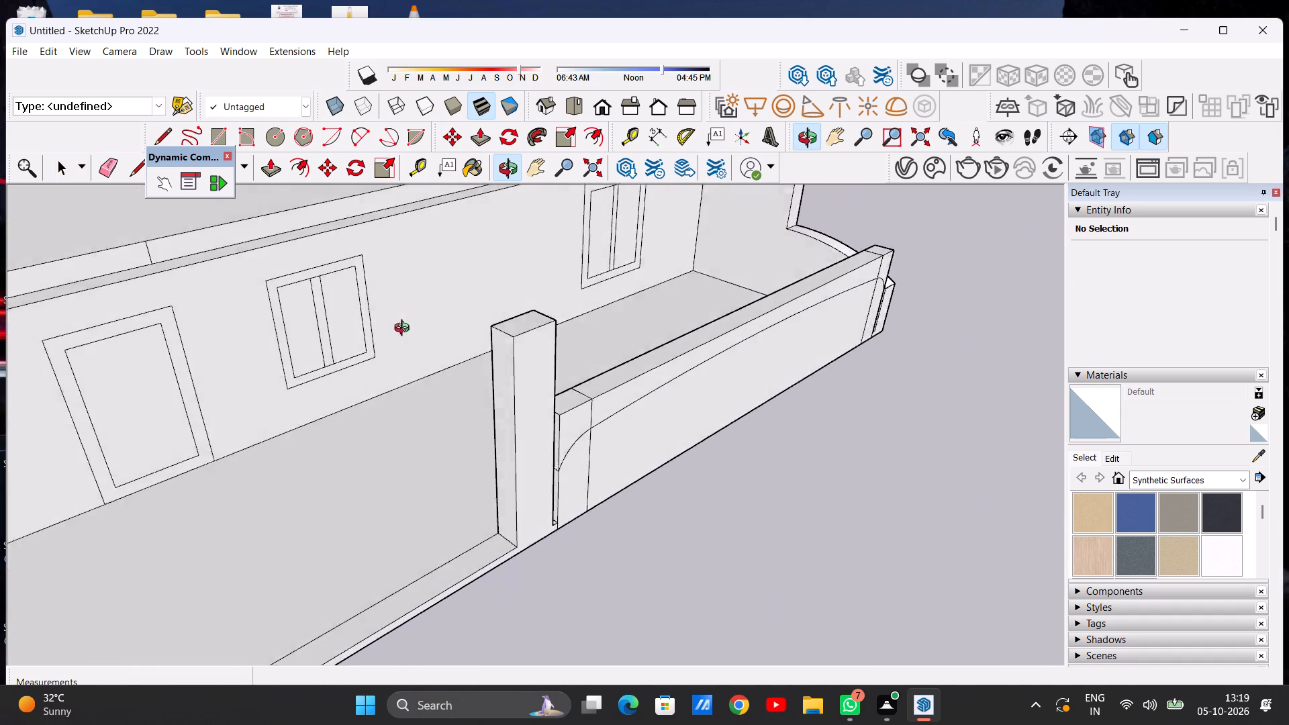
{"action": "middle_click_drag", "start_coordinate": [405, 330], "coordinate": [514, 391]}
{"action": "middle_click_drag", "start_coordinate": [553, 387], "coordinate": [772, 367]}
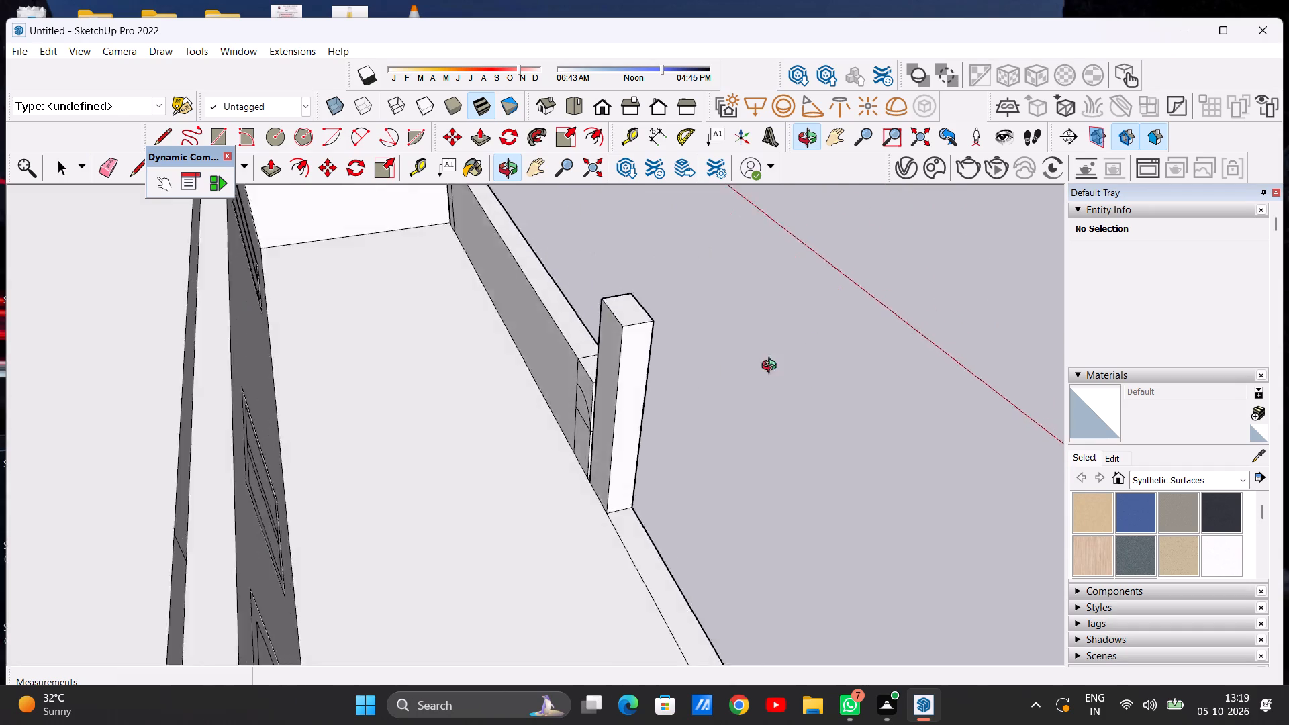
{"action": "middle_click_drag", "start_coordinate": [772, 367], "coordinate": [341, 368]}
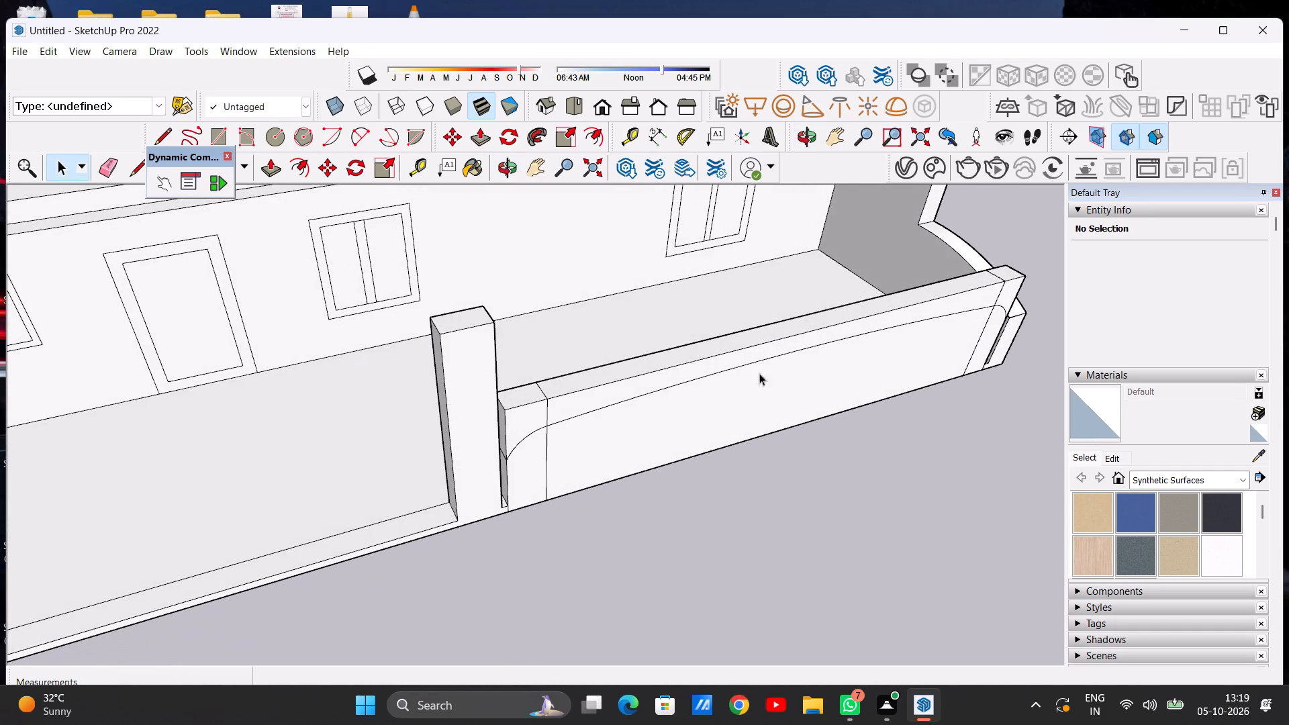
{"action": "scroll", "coordinate": [594, 396], "scroll_direction": "up", "scroll_amount": 4}
{"action": "scroll", "coordinate": [581, 386], "scroll_direction": "down", "scroll_amount": 7}
{"action": "middle_click_drag", "start_coordinate": [525, 367], "coordinate": [675, 367]}
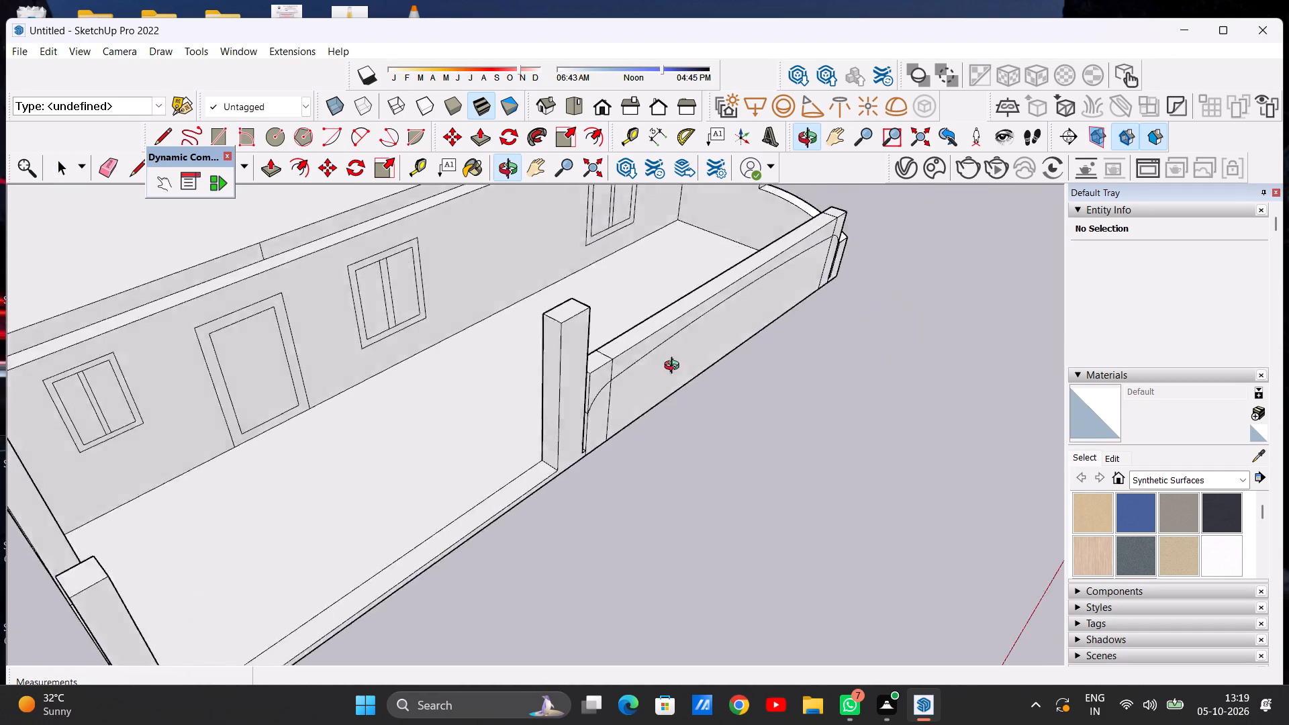
{"action": "middle_click_drag", "start_coordinate": [675, 367], "coordinate": [888, 331]}
{"action": "middle_click_drag", "start_coordinate": [534, 332], "coordinate": [754, 305]}
{"action": "scroll", "coordinate": [724, 305], "scroll_direction": "up", "scroll_amount": 4}
{"action": "middle_click_drag", "start_coordinate": [665, 313], "coordinate": [597, 383]}
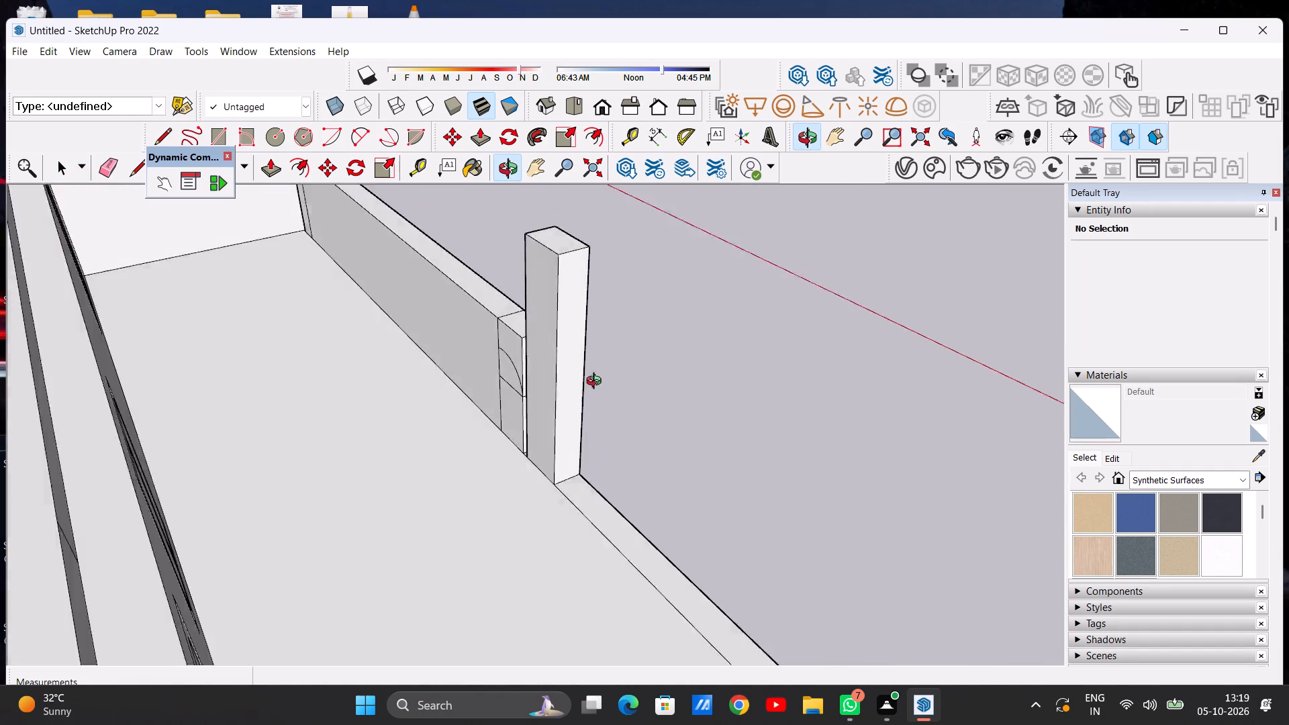
Undo the pillar-side arc and the horizontal layout line drawn on the low wall's inner face.
{"action": "middle_click_drag", "start_coordinate": [597, 383], "coordinate": [593, 389]}
{"action": "scroll", "coordinate": [601, 380], "scroll_direction": "up", "scroll_amount": 1}
{"action": "key", "text": "ctrl+z"}
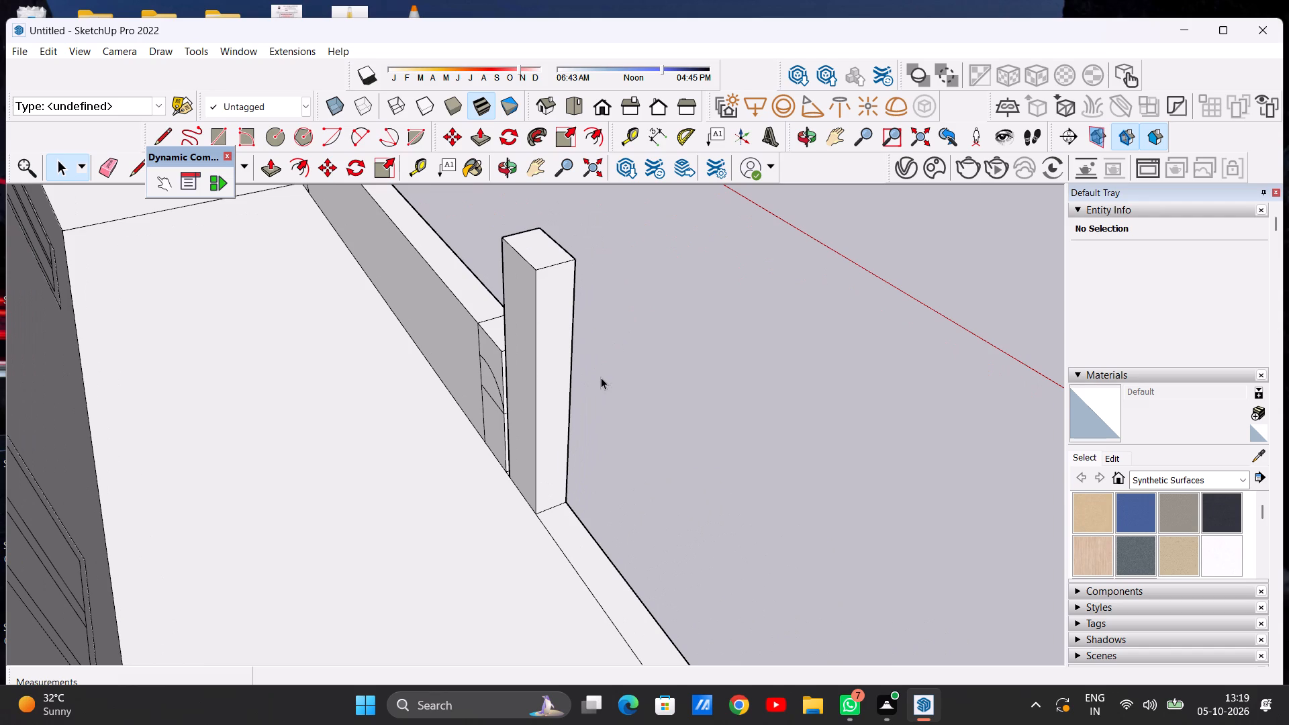
{"action": "type", "text": "zz"}
{"action": "key", "text": "ctrl+z"}
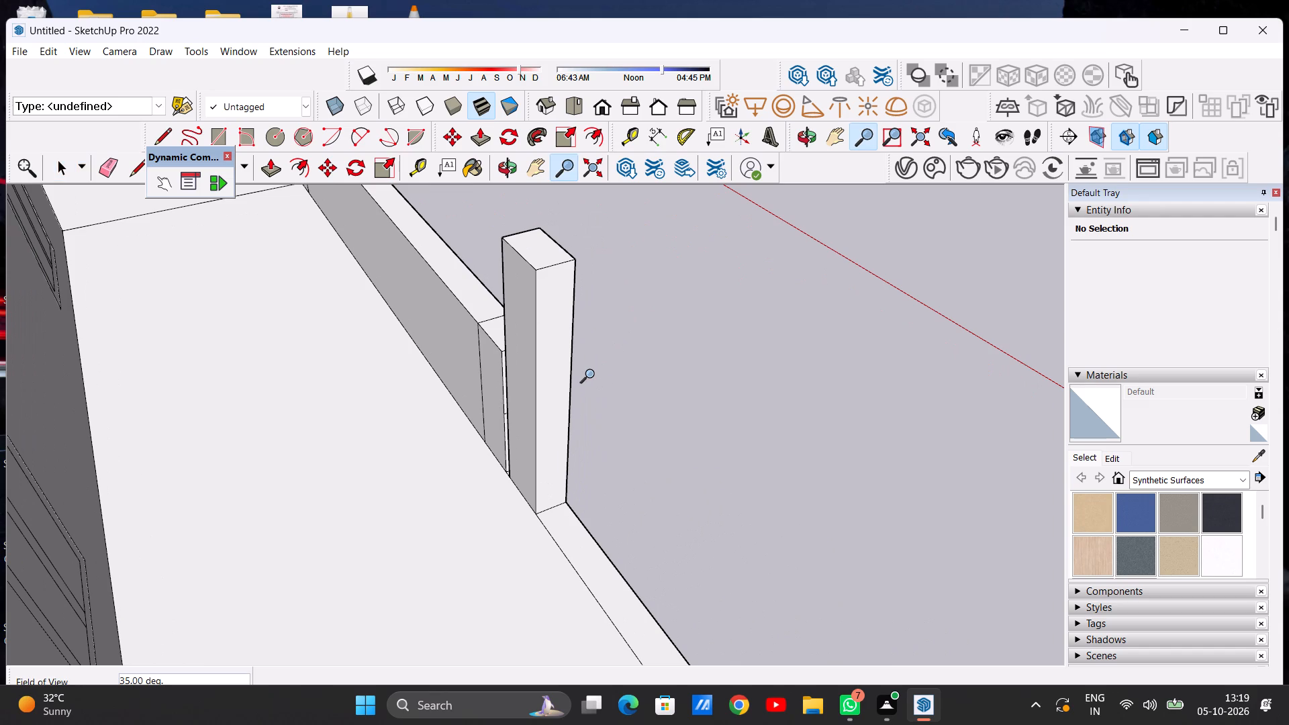
{"action": "key", "text": "space"}
{"action": "type", "text": "v"}
{"action": "key", "text": "ctrl+z"}
{"action": "key", "text": "ctrl+z"}
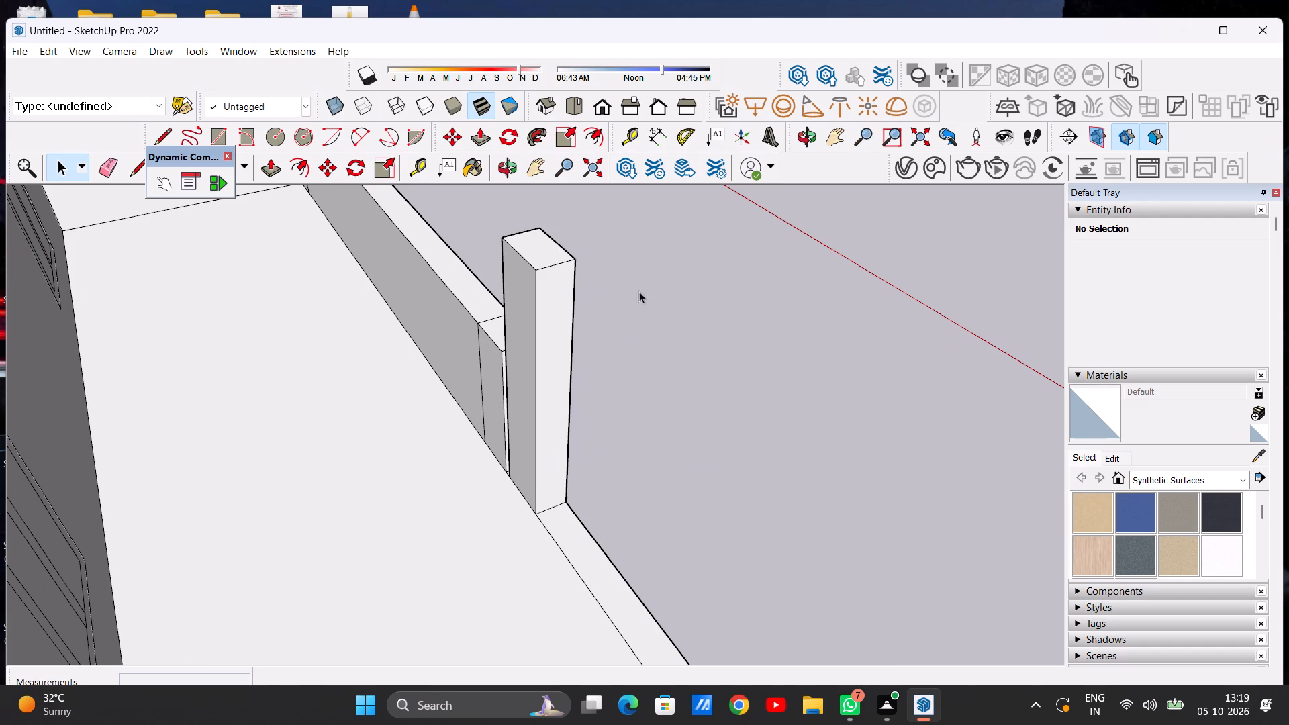
Examine the low wall's arched outline and its dividing lines from the front and at the pillar end.
{"action": "scroll", "coordinate": [644, 263], "scroll_direction": "down", "scroll_amount": 8}
{"action": "middle_click_drag", "start_coordinate": [783, 311], "coordinate": [440, 262]}
{"action": "middle_click_drag", "start_coordinate": [841, 367], "coordinate": [636, 306]}
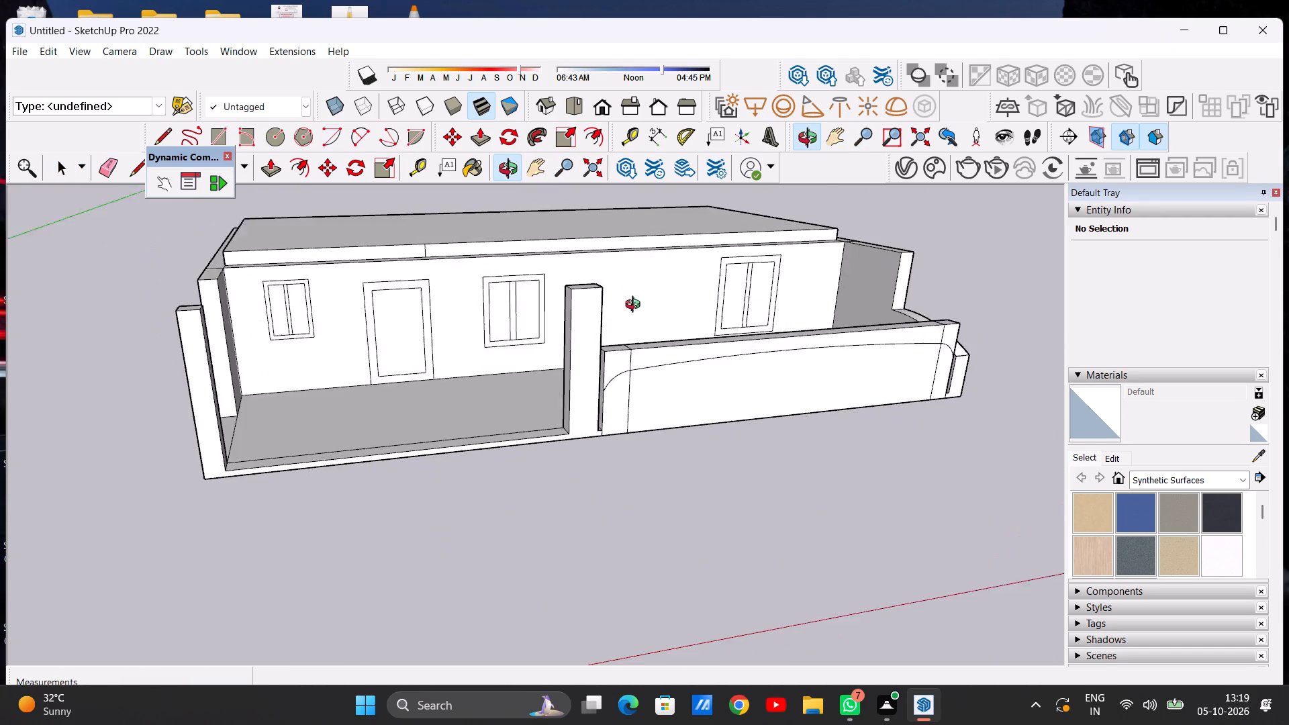
{"action": "middle_click_drag", "start_coordinate": [636, 306], "coordinate": [626, 308]}
{"action": "scroll", "coordinate": [748, 352], "scroll_direction": "up", "scroll_amount": 7}
{"action": "middle_click_drag", "start_coordinate": [724, 364], "coordinate": [649, 354]}
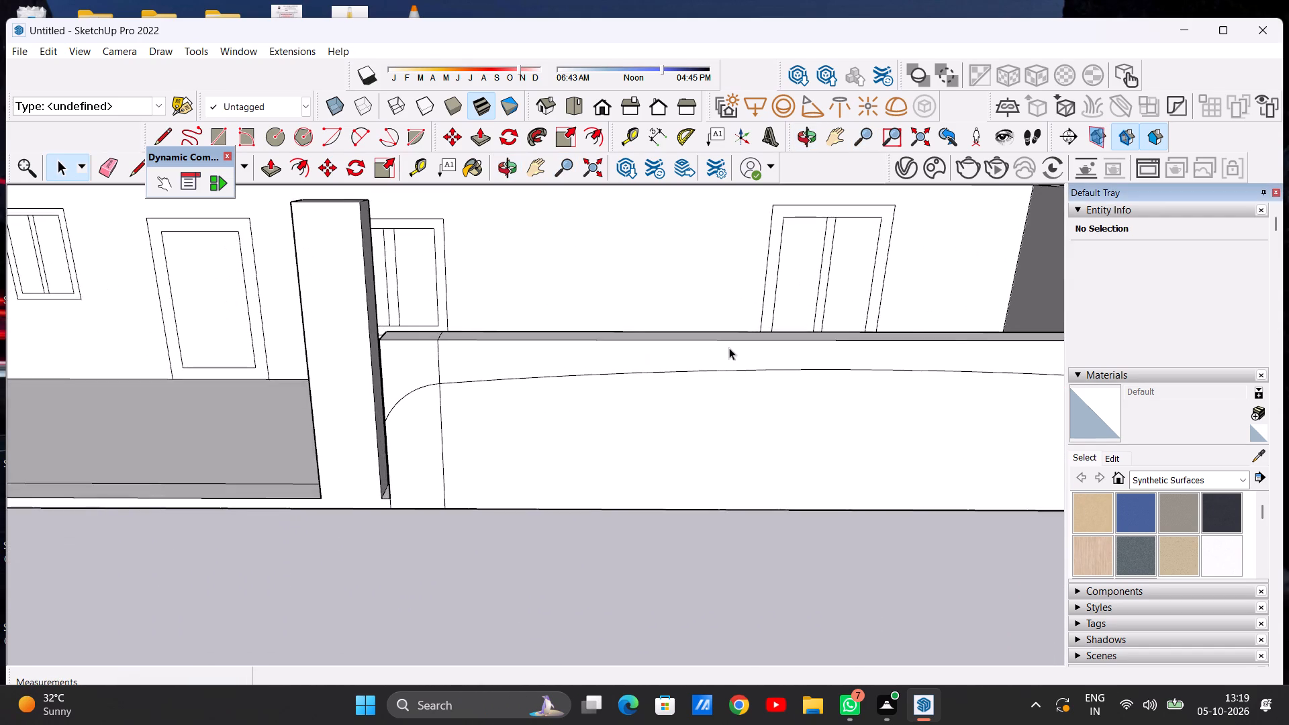
{"action": "scroll", "coordinate": [732, 348], "scroll_direction": "down", "scroll_amount": 6}
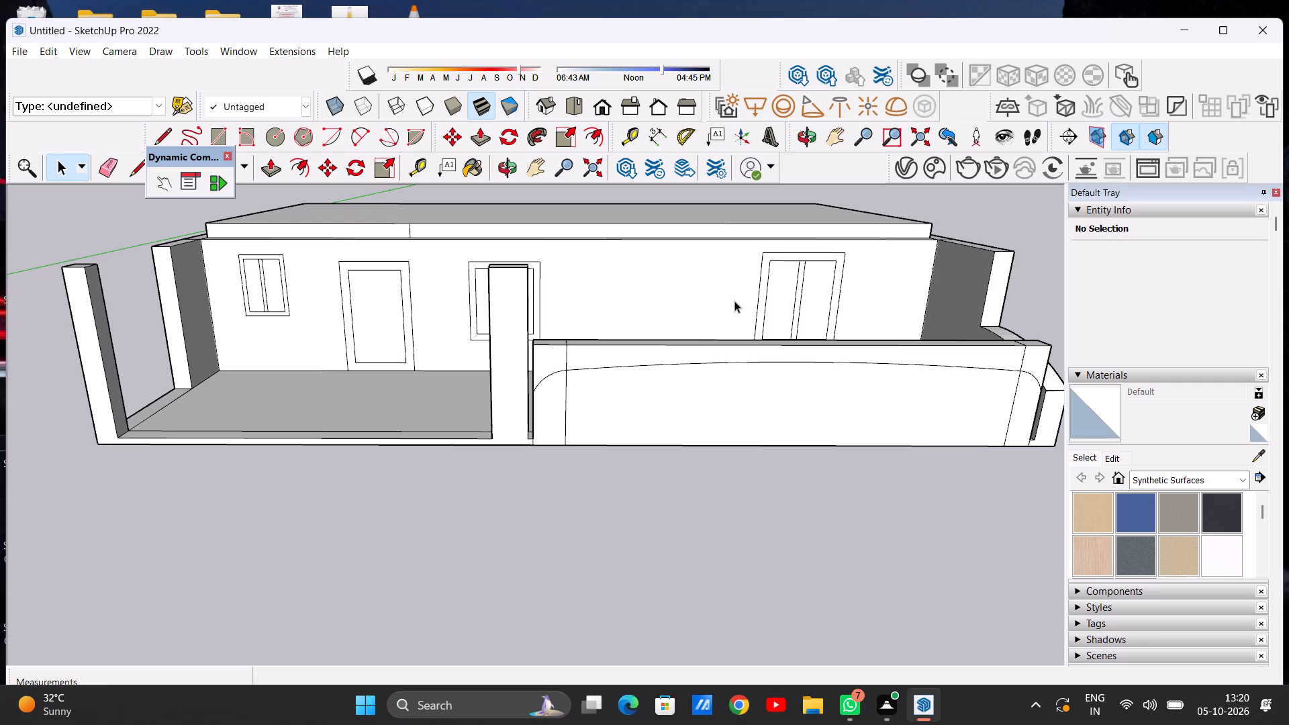
{"action": "scroll", "coordinate": [727, 325], "scroll_direction": "down", "scroll_amount": 9}
{"action": "middle_click_drag", "start_coordinate": [606, 366], "coordinate": [705, 350]}
{"action": "scroll", "coordinate": [631, 356], "scroll_direction": "up", "scroll_amount": 12}
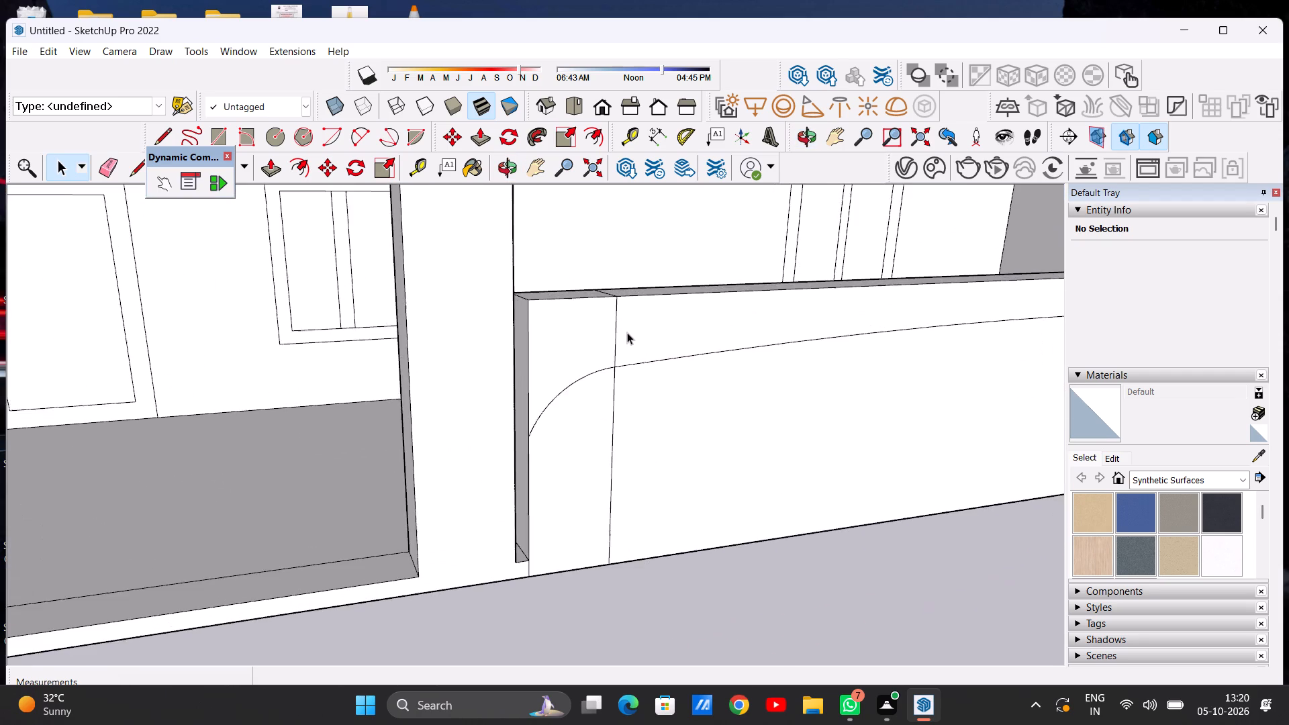
{"action": "scroll", "coordinate": [625, 313], "scroll_direction": "down", "scroll_amount": 7}
{"action": "middle_click_drag", "start_coordinate": [613, 322], "coordinate": [613, 409]}
{"action": "scroll", "coordinate": [634, 387], "scroll_direction": "up", "scroll_amount": 10}
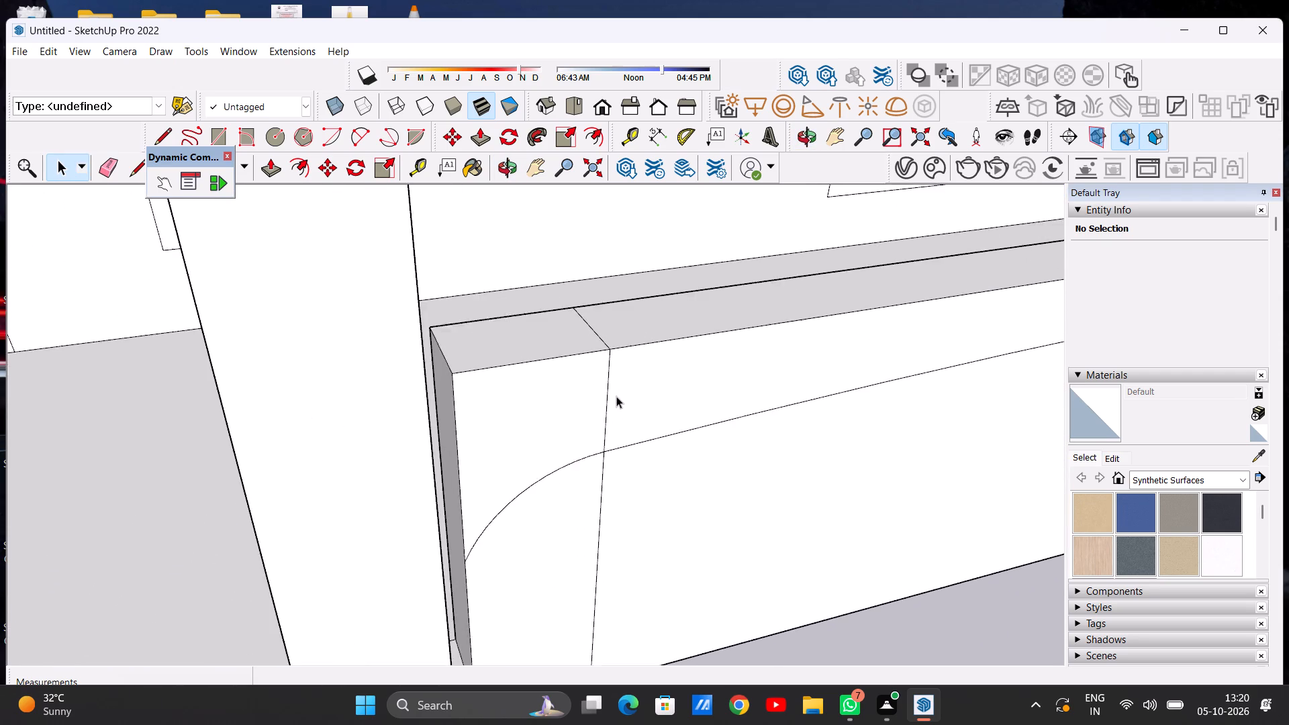
{"action": "scroll", "coordinate": [616, 396], "scroll_direction": "up", "scroll_amount": 1}
{"action": "scroll", "coordinate": [618, 371], "scroll_direction": "down", "scroll_amount": 20}
{"action": "scroll", "coordinate": [661, 365], "scroll_direction": "up", "scroll_amount": 10}
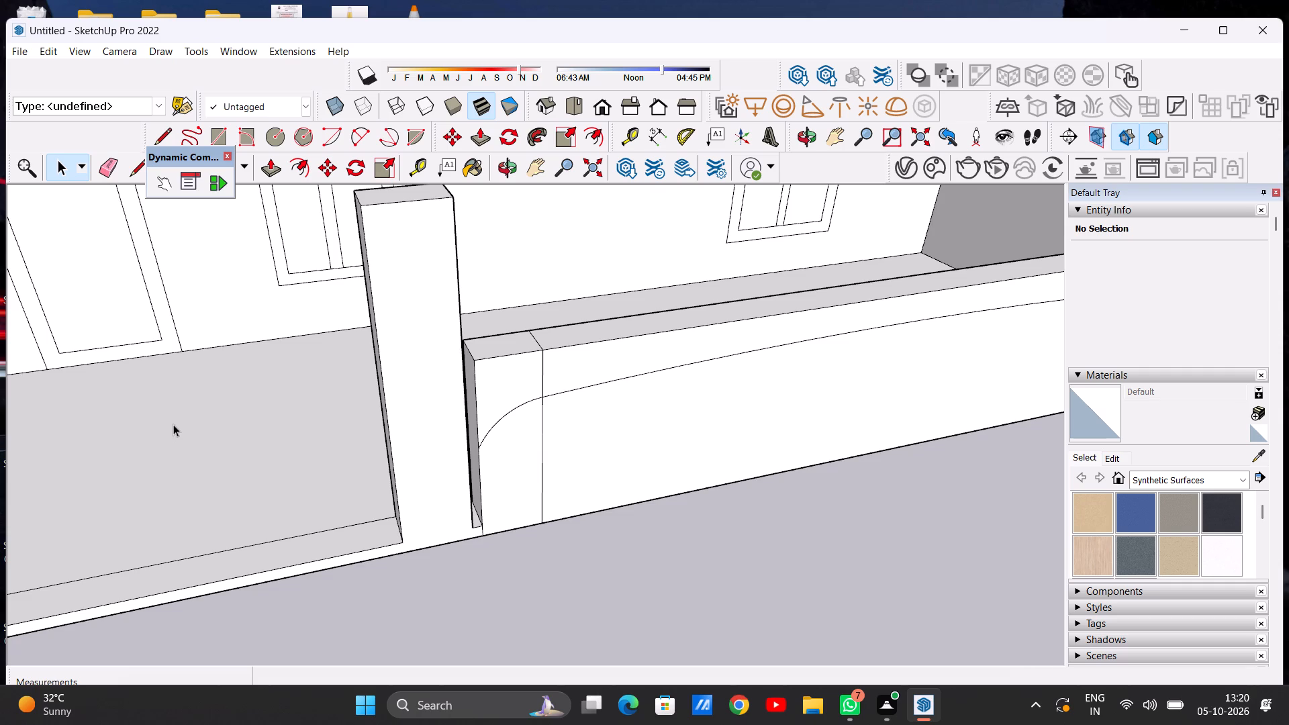
Erase the pillar-side dividing line above the arch on the front face and its continuation across the wall's top.
{"action": "key", "text": "e"}
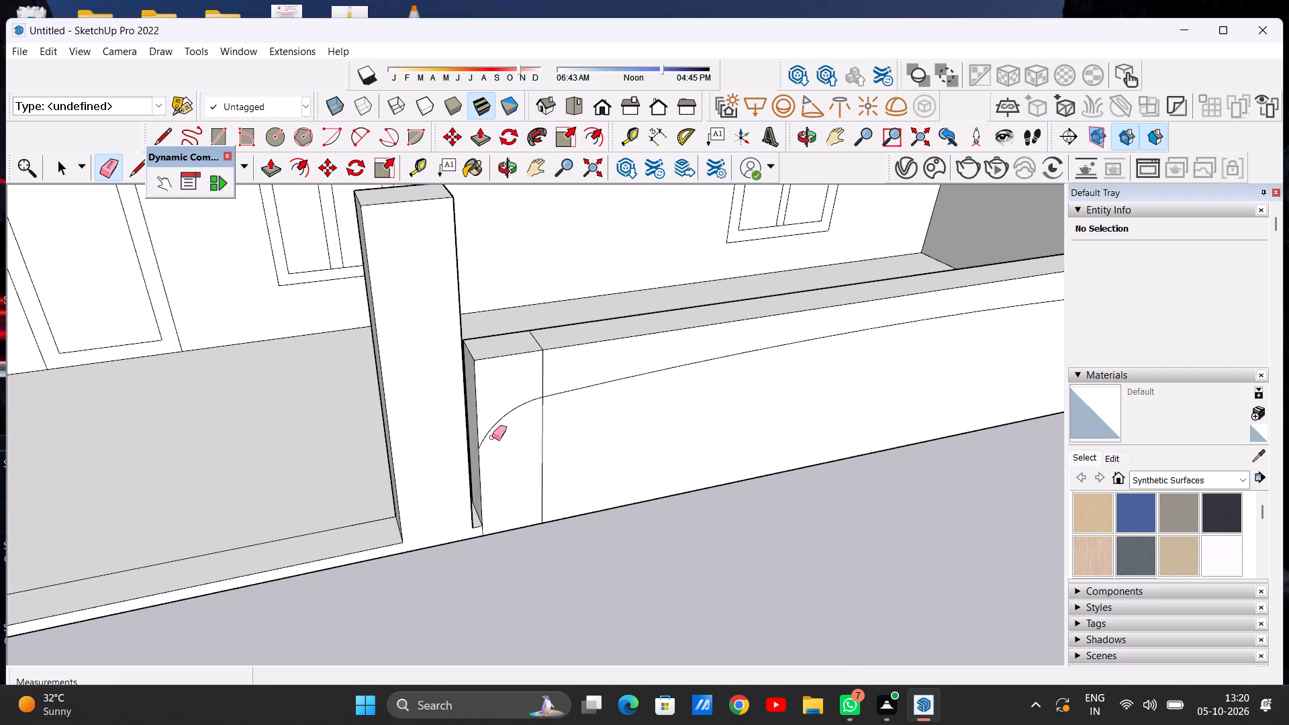
{"action": "scroll", "coordinate": [559, 395], "scroll_direction": "up", "scroll_amount": 15}
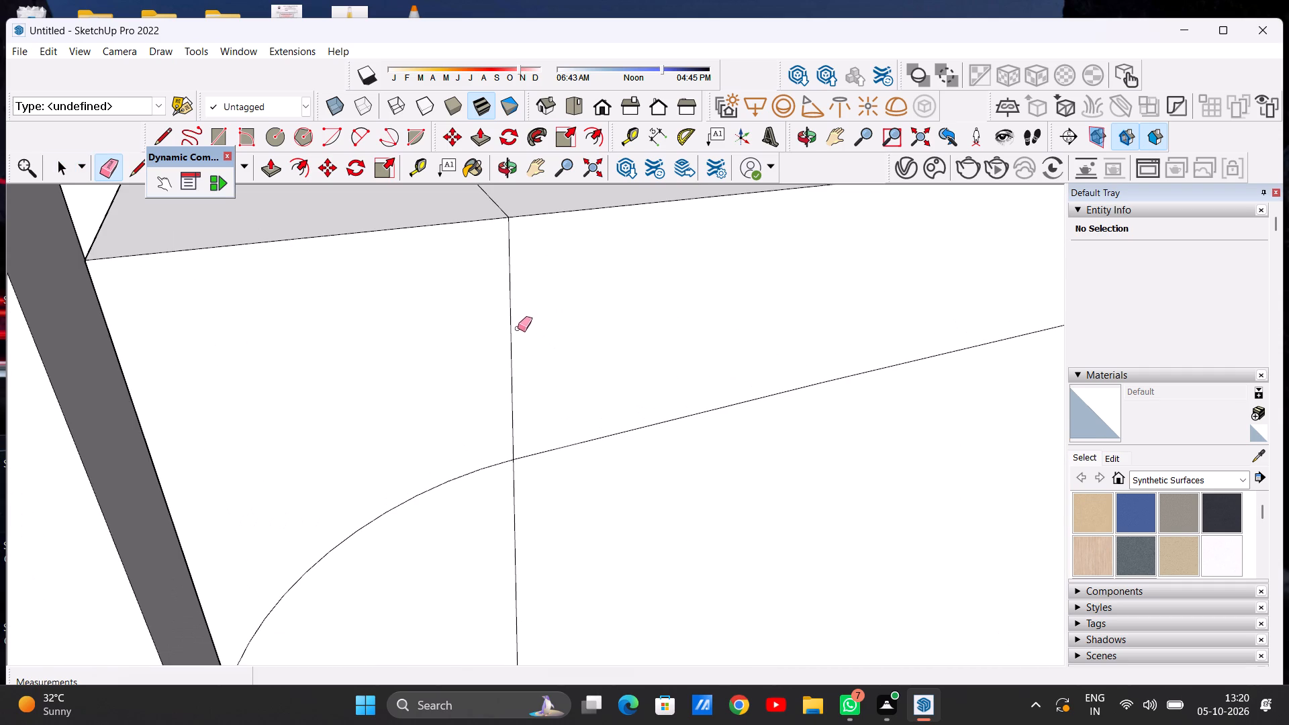
{"action": "left_click_drag", "start_coordinate": [489, 331], "coordinate": [529, 330]}
{"action": "scroll", "coordinate": [529, 331], "scroll_direction": "down", "scroll_amount": 4}
{"action": "scroll", "coordinate": [473, 301], "scroll_direction": "down", "scroll_amount": 7}
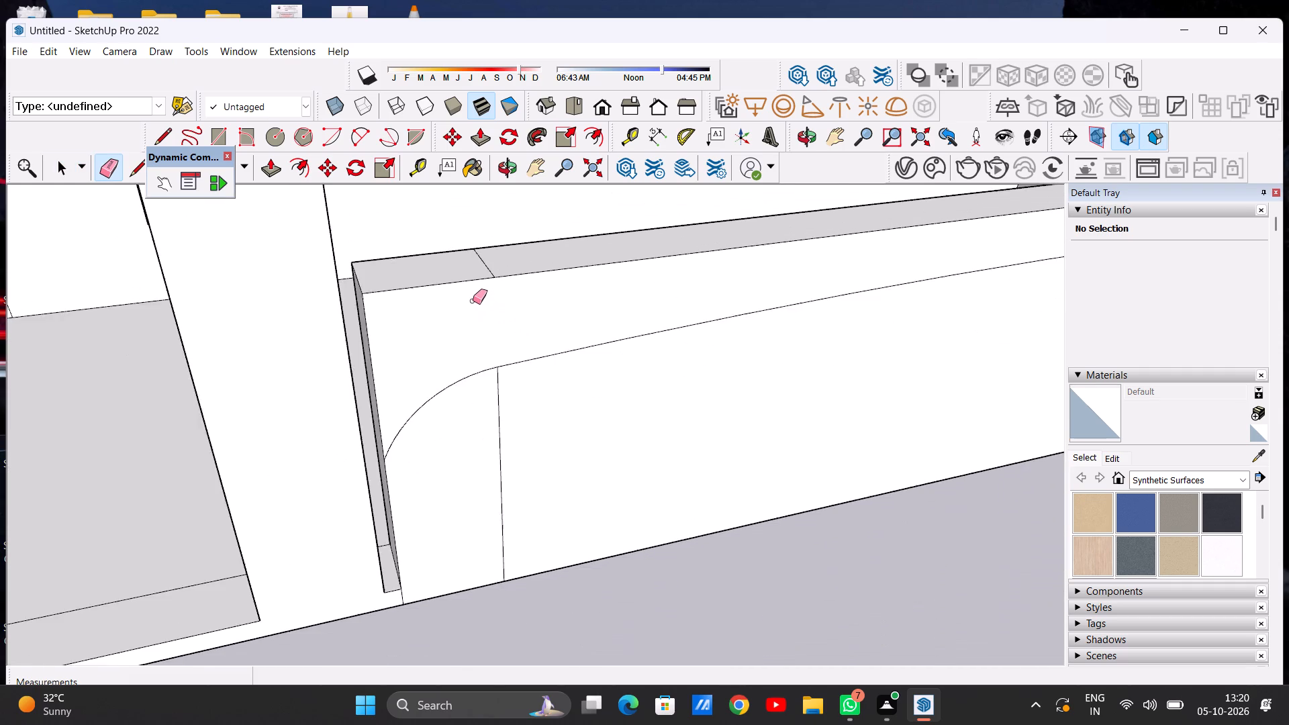
{"action": "scroll", "coordinate": [473, 301], "scroll_direction": "down", "scroll_amount": 7}
{"action": "middle_click_drag", "start_coordinate": [487, 314], "coordinate": [469, 377]}
{"action": "scroll", "coordinate": [488, 349], "scroll_direction": "up", "scroll_amount": 8}
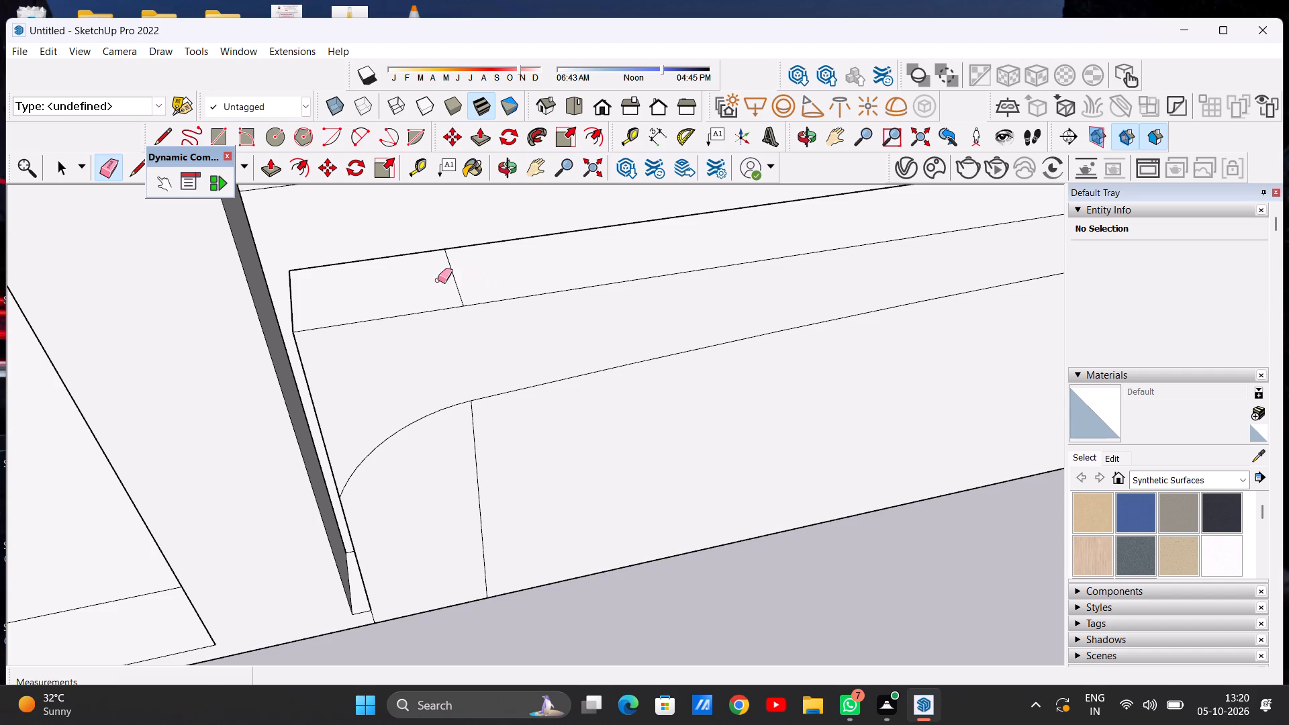
{"action": "left_click_drag", "start_coordinate": [438, 280], "coordinate": [474, 282]}
Erase the matching dividing line above the arch and across the top at the low wall's far end.
{"action": "scroll", "coordinate": [425, 385], "scroll_direction": "down", "scroll_amount": 17}
{"action": "scroll", "coordinate": [898, 316], "scroll_direction": "up", "scroll_amount": 3}
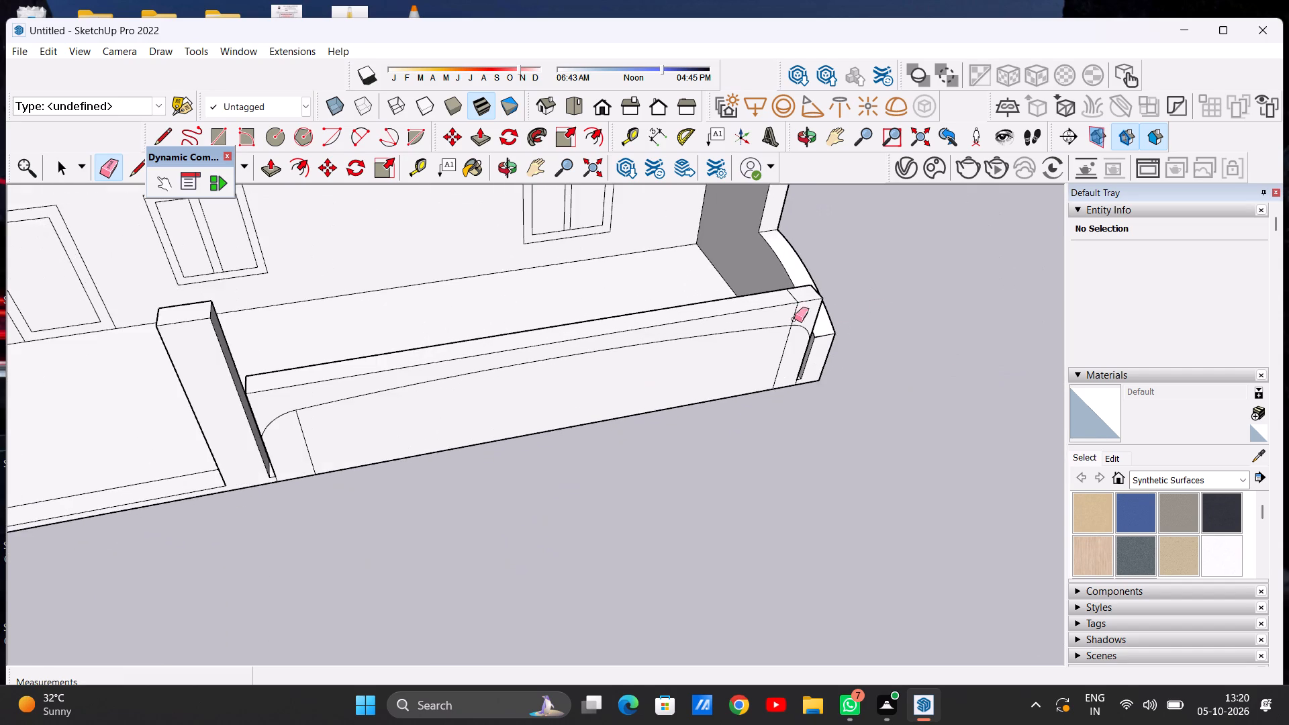
{"action": "scroll", "coordinate": [778, 314], "scroll_direction": "up", "scroll_amount": 11}
{"action": "left_click_drag", "start_coordinate": [794, 318], "coordinate": [832, 309]}
{"action": "left_click_drag", "start_coordinate": [796, 272], "coordinate": [819, 267]}
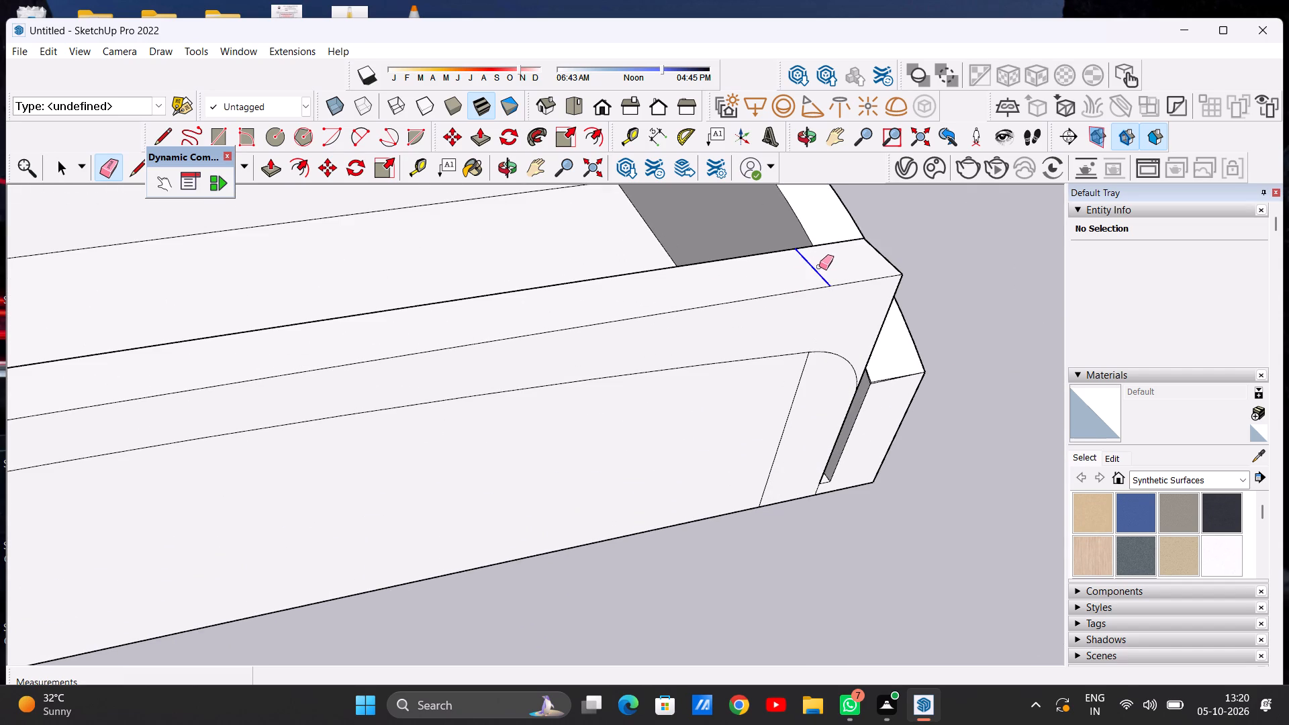
{"action": "left_click_drag", "start_coordinate": [819, 267], "coordinate": [821, 266]}
{"action": "key", "text": "space"}
Push the front face above the arched outline inward about 2' 5" through the low wall's thickness with Push/Pull.
{"action": "scroll", "coordinate": [804, 348], "scroll_direction": "down", "scroll_amount": 16}
{"action": "middle_click_drag", "start_coordinate": [818, 361], "coordinate": [723, 262]}
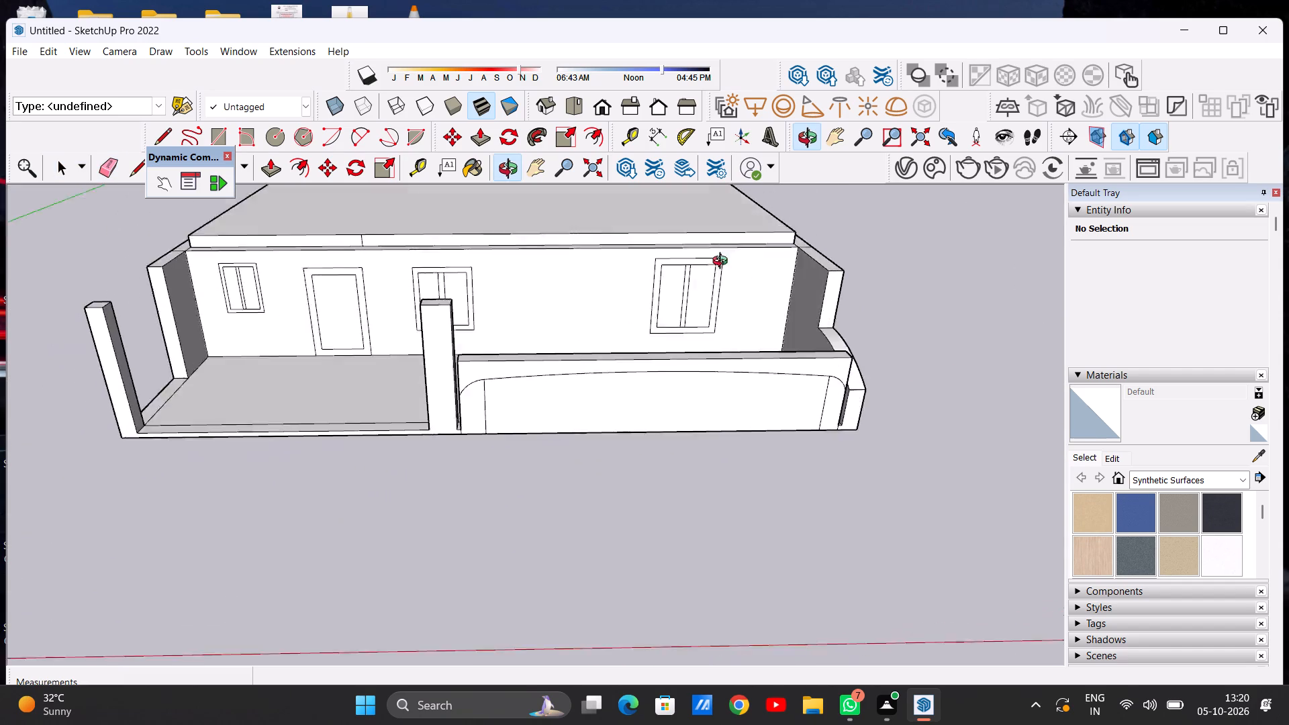
{"action": "middle_click_drag", "start_coordinate": [723, 262], "coordinate": [669, 230]}
{"action": "scroll", "coordinate": [669, 230], "scroll_direction": "up", "scroll_amount": 1}
{"action": "middle_click_drag", "start_coordinate": [864, 444], "coordinate": [809, 377]}
{"action": "scroll", "coordinate": [848, 364], "scroll_direction": "up", "scroll_amount": 2}
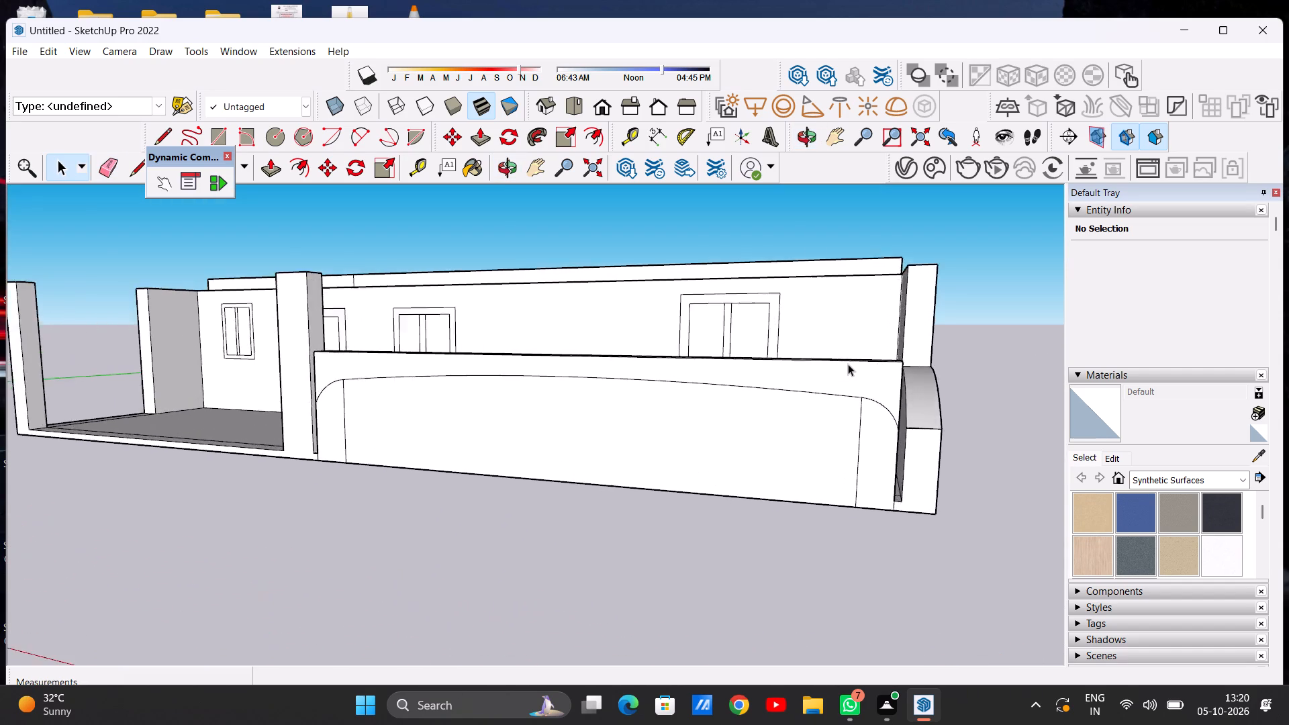
{"action": "scroll", "coordinate": [848, 364], "scroll_direction": "up", "scroll_amount": 2}
{"action": "key", "text": "p"}
{"action": "scroll", "coordinate": [885, 383], "scroll_direction": "up", "scroll_amount": 3}
{"action": "left_click", "coordinate": [885, 383]}
{"action": "left_click", "coordinate": [884, 348]}
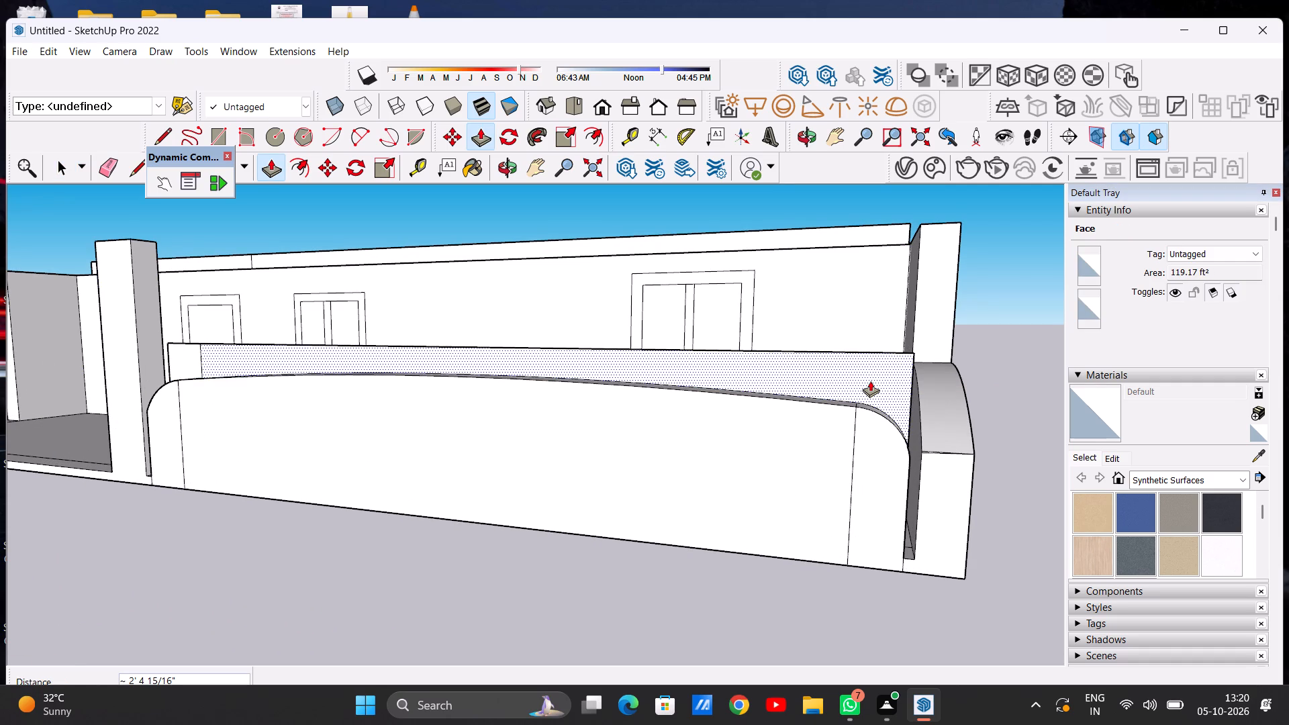
{"action": "key", "text": "space"}
Erase the top edge of the thin leftover face above the arch, working from the veranda's inner side.
{"action": "scroll", "coordinate": [725, 369], "scroll_direction": "down", "scroll_amount": 4}
{"action": "middle_click_drag", "start_coordinate": [622, 362], "coordinate": [687, 486]}
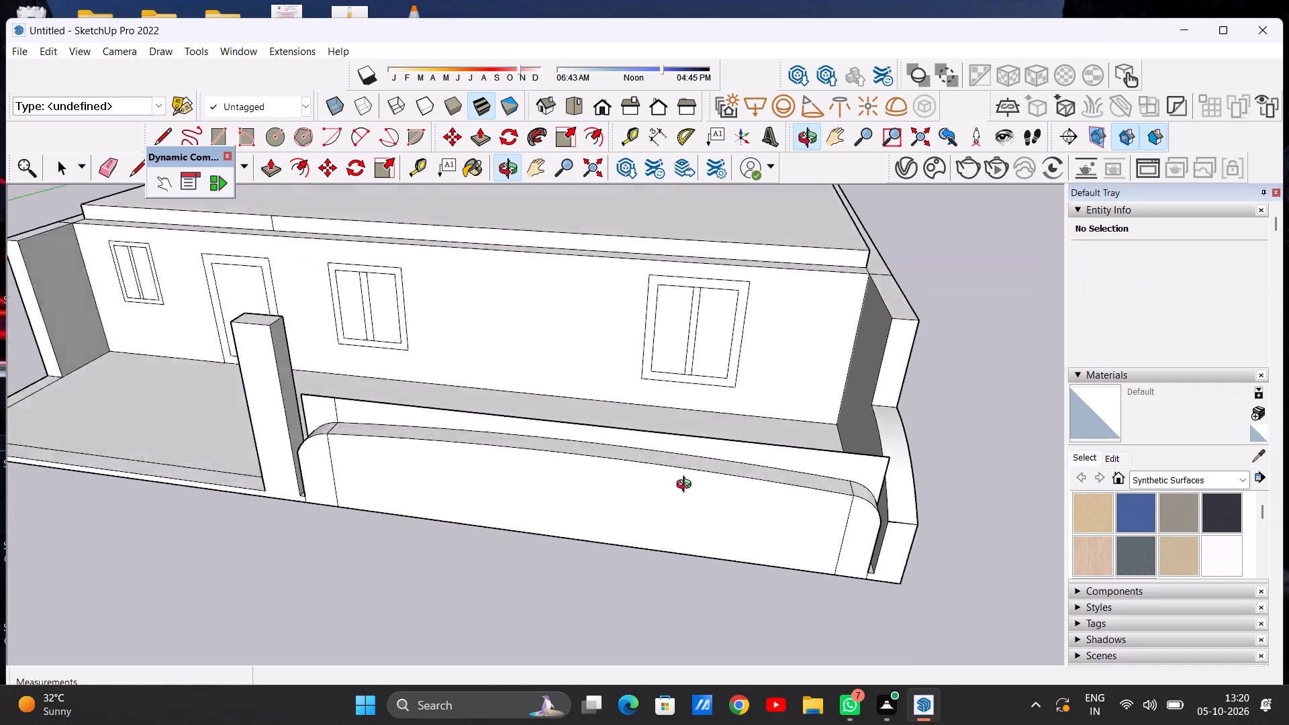
{"action": "middle_click_drag", "start_coordinate": [687, 486], "coordinate": [869, 439]}
{"action": "middle_click_drag", "start_coordinate": [869, 438], "coordinate": [894, 388]}
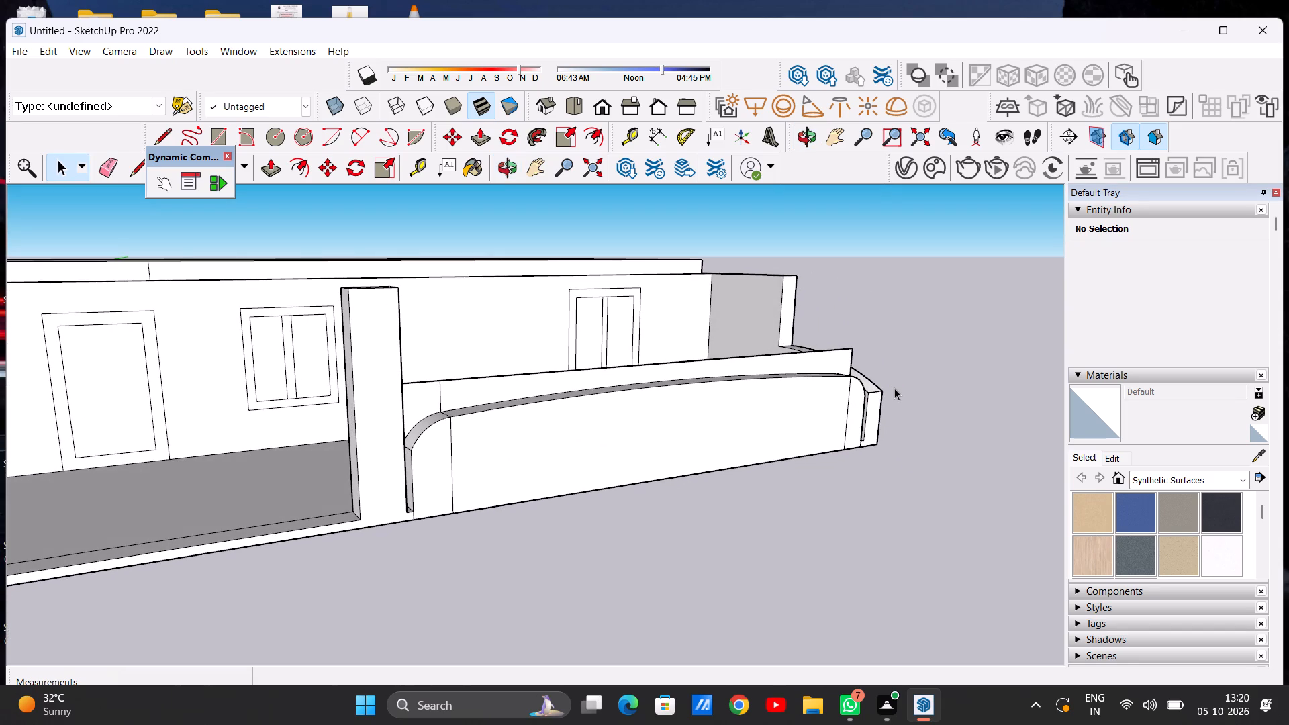
{"action": "scroll", "coordinate": [792, 391], "scroll_direction": "down", "scroll_amount": 4}
{"action": "middle_click_drag", "start_coordinate": [634, 409], "coordinate": [635, 450]}
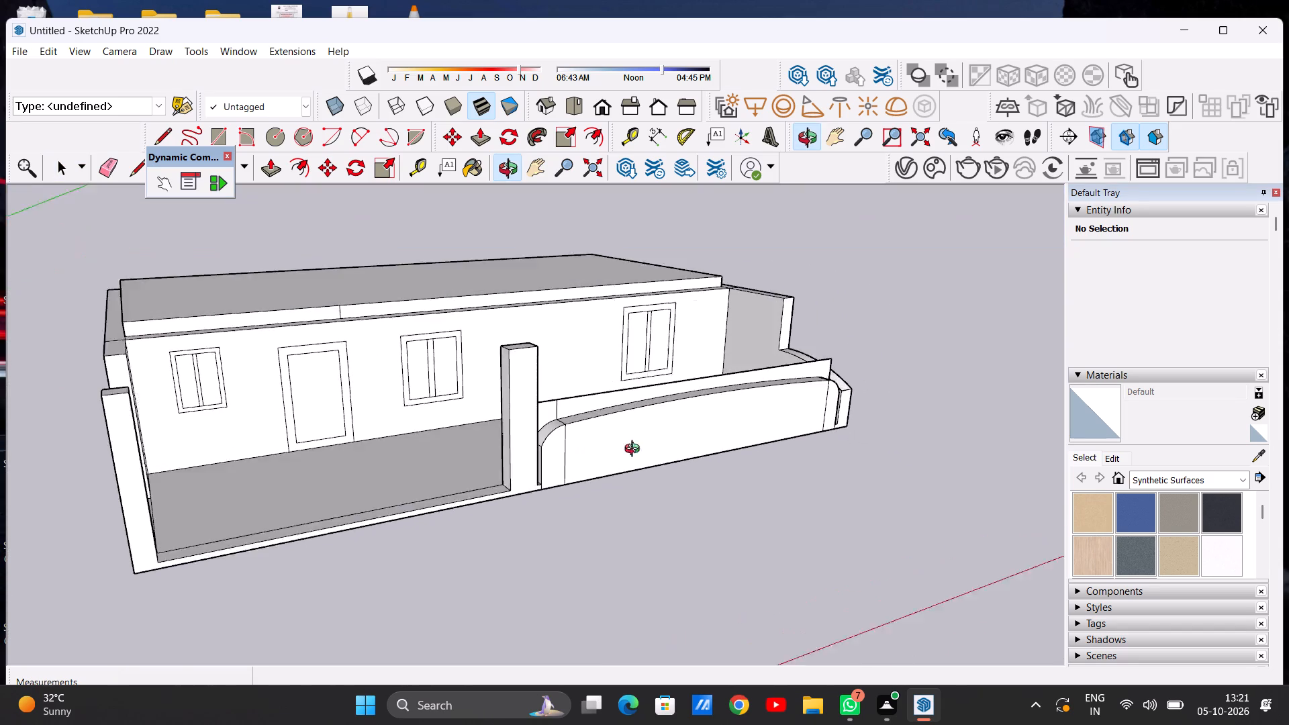
{"action": "middle_click_drag", "start_coordinate": [635, 450], "coordinate": [633, 487]}
{"action": "scroll", "coordinate": [583, 438], "scroll_direction": "up", "scroll_amount": 10}
{"action": "middle_click_drag", "start_coordinate": [559, 438], "coordinate": [923, 395]}
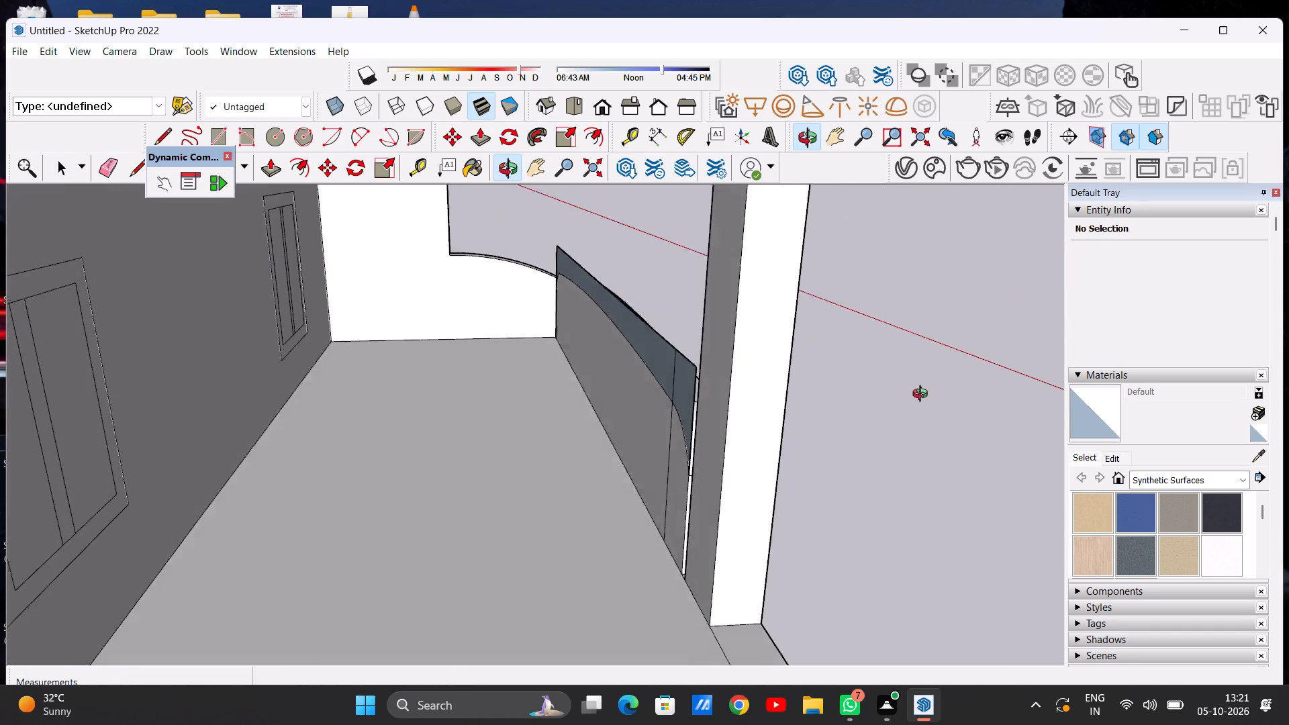
{"action": "middle_click_drag", "start_coordinate": [923, 395], "coordinate": [963, 381]}
{"action": "scroll", "coordinate": [672, 340], "scroll_direction": "up", "scroll_amount": 7}
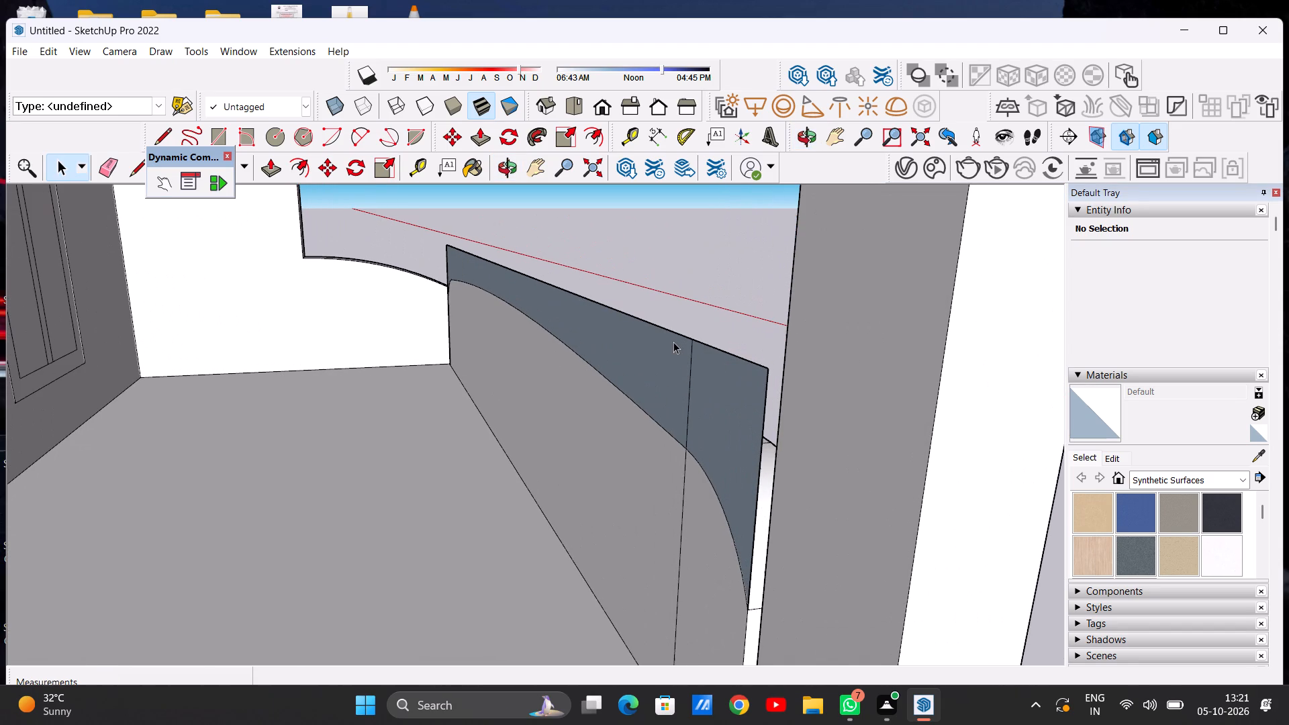
{"action": "key", "text": "r"}
{"action": "key", "text": "space"}
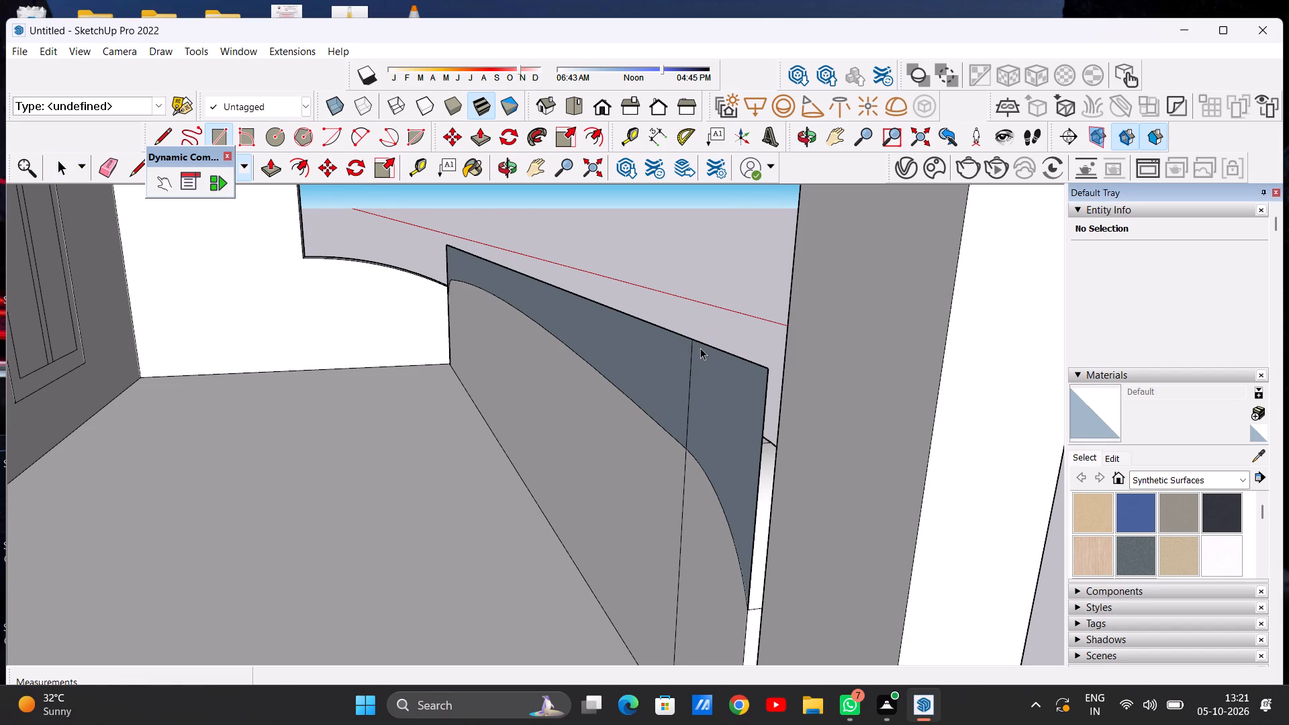
{"action": "type", "text": "e"}
{"action": "left_click", "coordinate": [693, 340]}
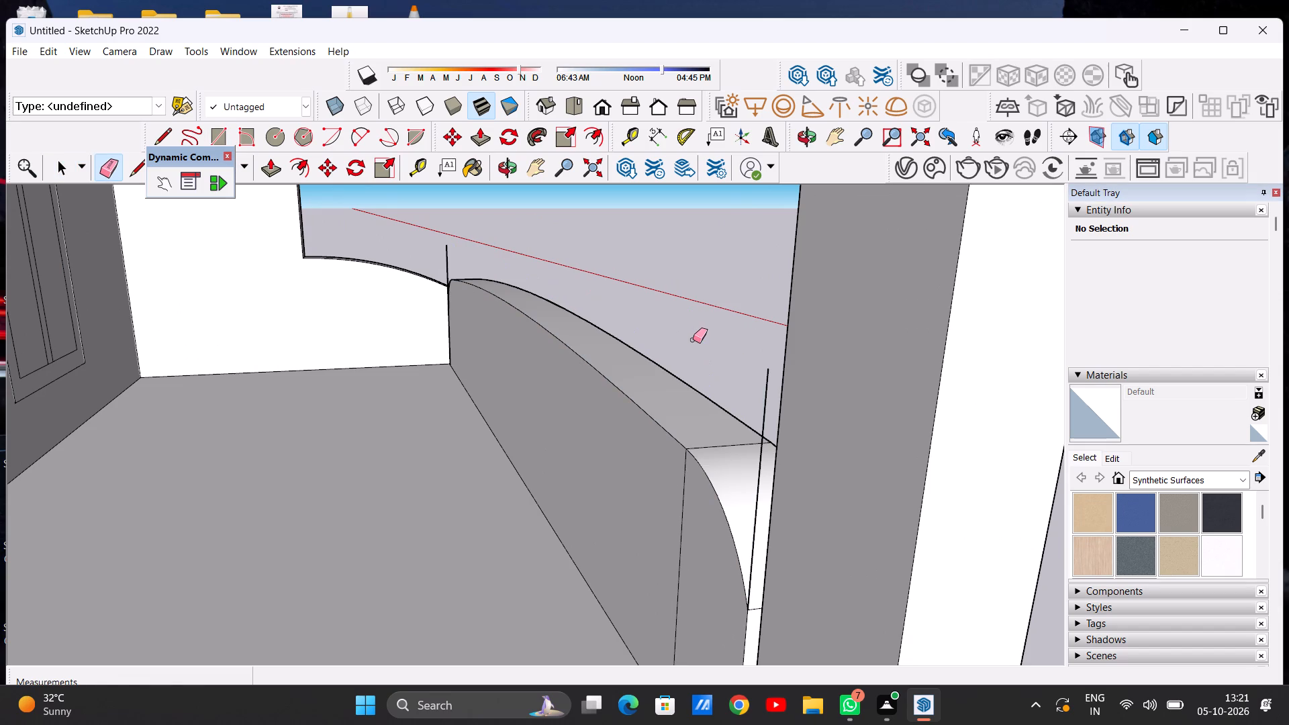
Erase the stray vertical edge left standing above the low wall's far end.
{"action": "scroll", "coordinate": [603, 381], "scroll_direction": "down", "scroll_amount": 10}
{"action": "middle_click_drag", "start_coordinate": [621, 368], "coordinate": [335, 354]}
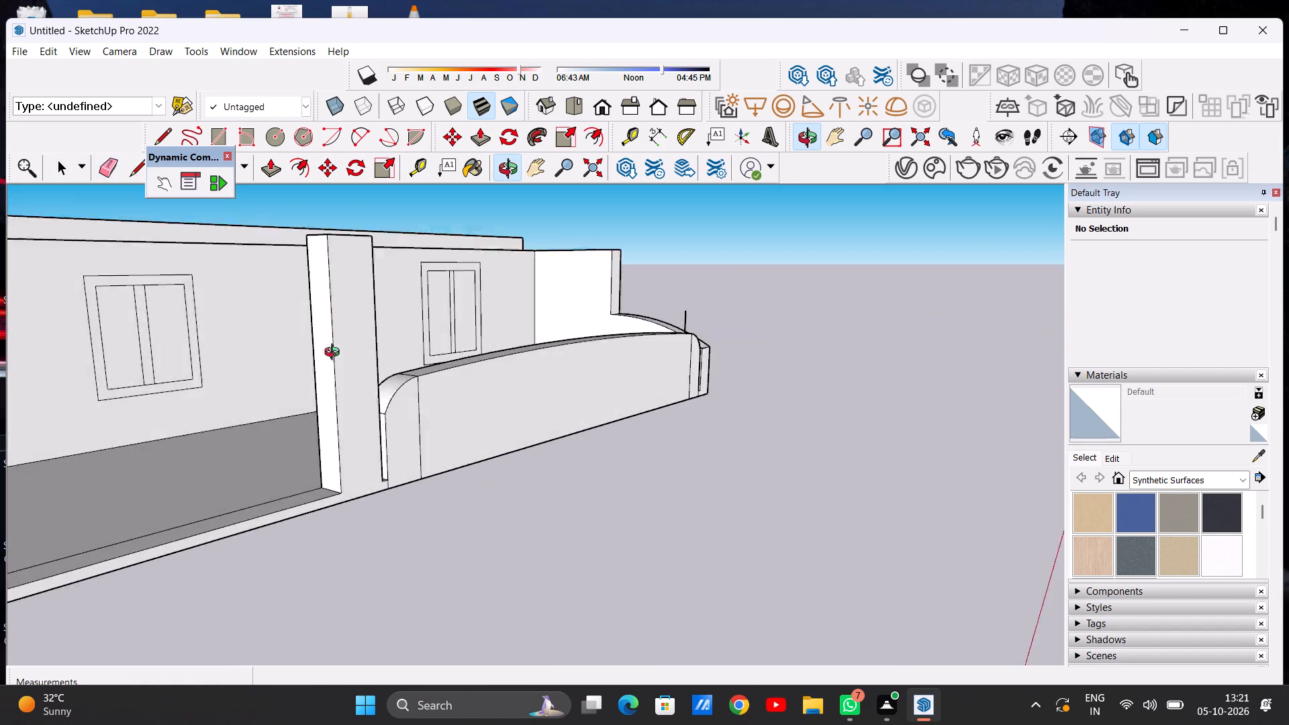
{"action": "middle_click_drag", "start_coordinate": [335, 354], "coordinate": [291, 387]}
{"action": "middle_click_drag", "start_coordinate": [818, 360], "coordinate": [552, 326]}
{"action": "scroll", "coordinate": [847, 348], "scroll_direction": "up", "scroll_amount": 6}
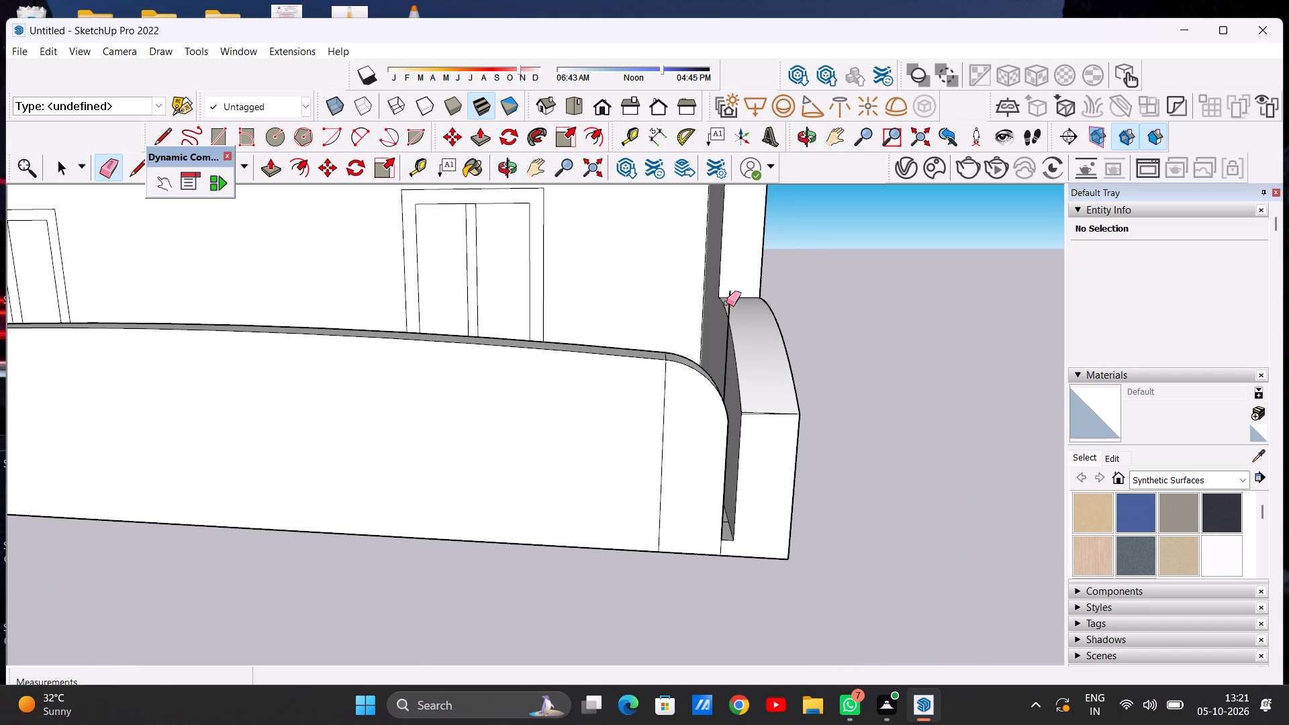
{"action": "left_click", "coordinate": [730, 299]}
Examine the whole house and the arched low wall from the front and from the pillar side.
{"action": "scroll", "coordinate": [788, 395], "scroll_direction": "down", "scroll_amount": 20}
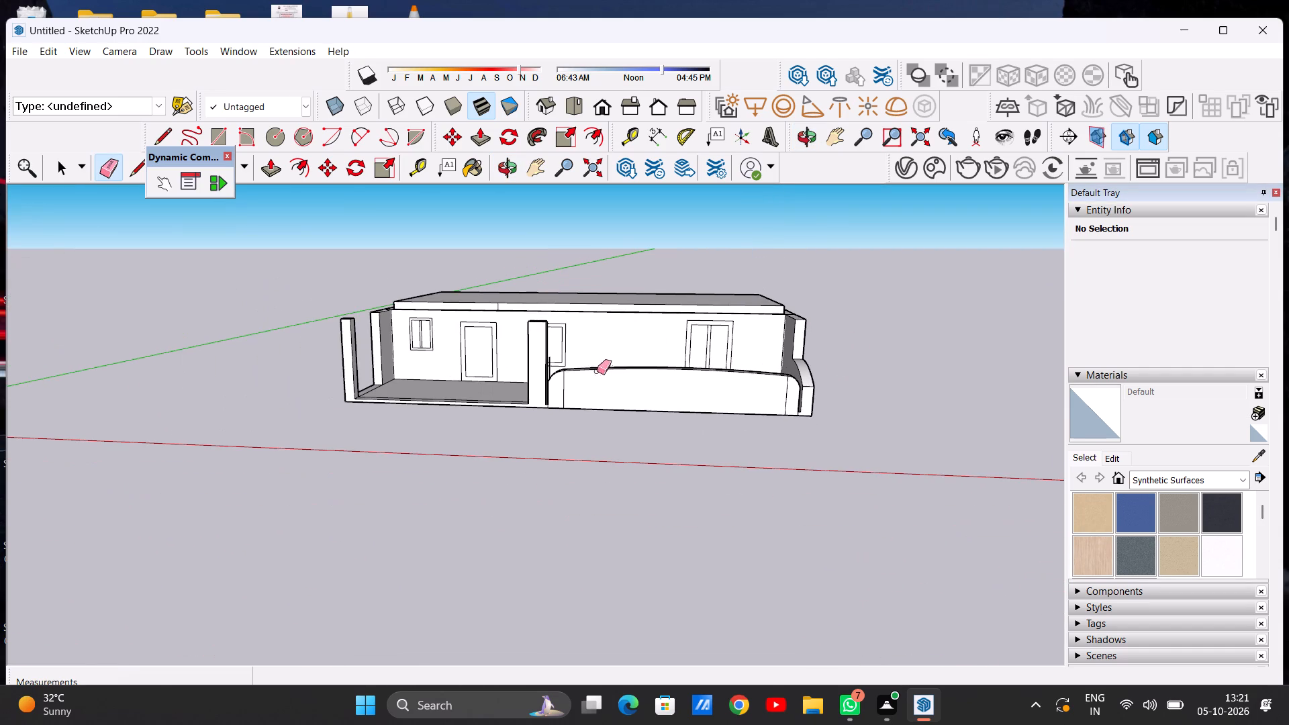
{"action": "scroll", "coordinate": [604, 366], "scroll_direction": "up", "scroll_amount": 1}
{"action": "scroll", "coordinate": [600, 379], "scroll_direction": "down", "scroll_amount": 2}
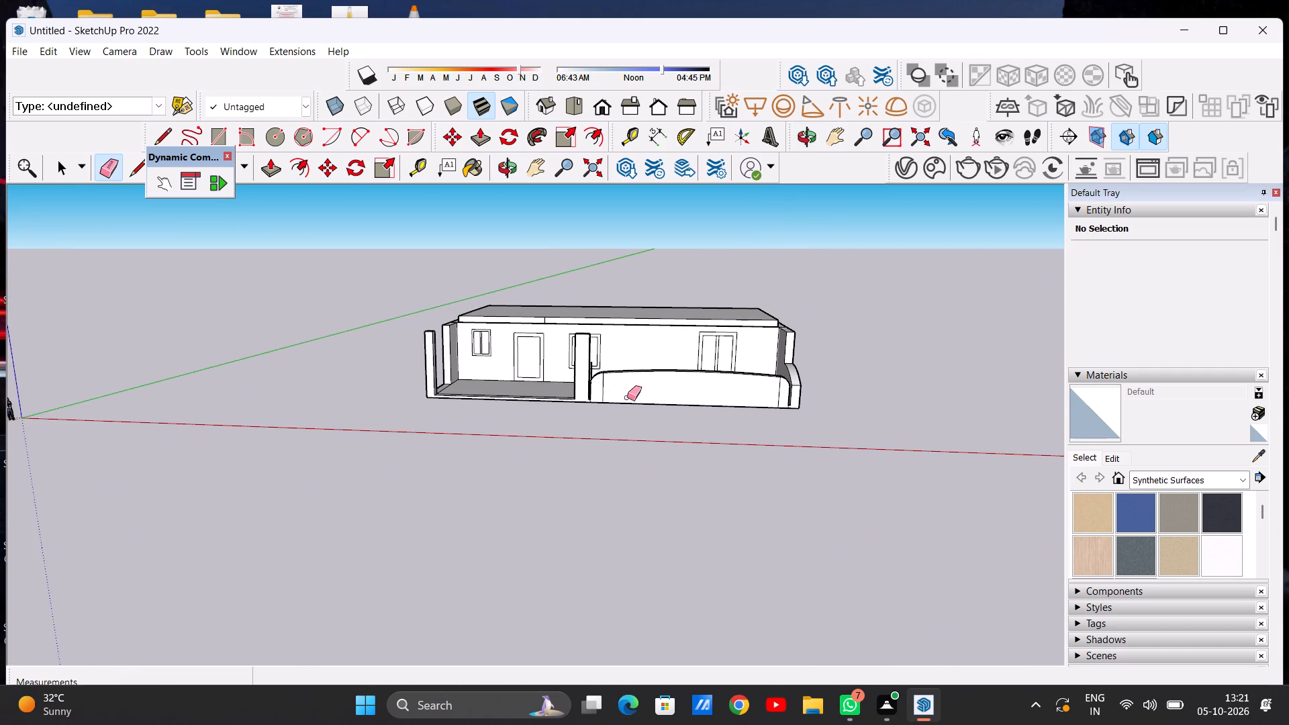
{"action": "scroll", "coordinate": [624, 399], "scroll_direction": "up", "scroll_amount": 5}
{"action": "scroll", "coordinate": [614, 369], "scroll_direction": "down", "scroll_amount": 3}
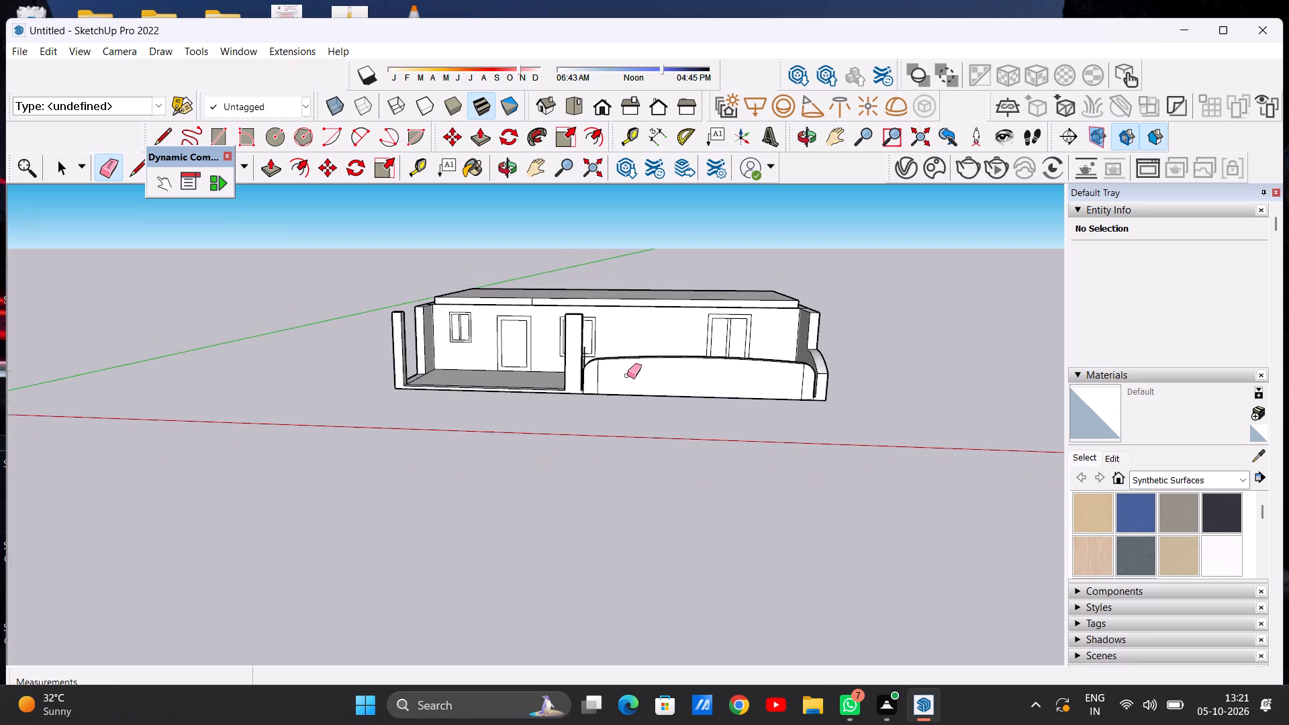
{"action": "scroll", "coordinate": [627, 375], "scroll_direction": "down", "scroll_amount": 2}
{"action": "middle_click_drag", "start_coordinate": [624, 349], "coordinate": [808, 430]}
{"action": "middle_click_drag", "start_coordinate": [632, 342], "coordinate": [763, 330]}
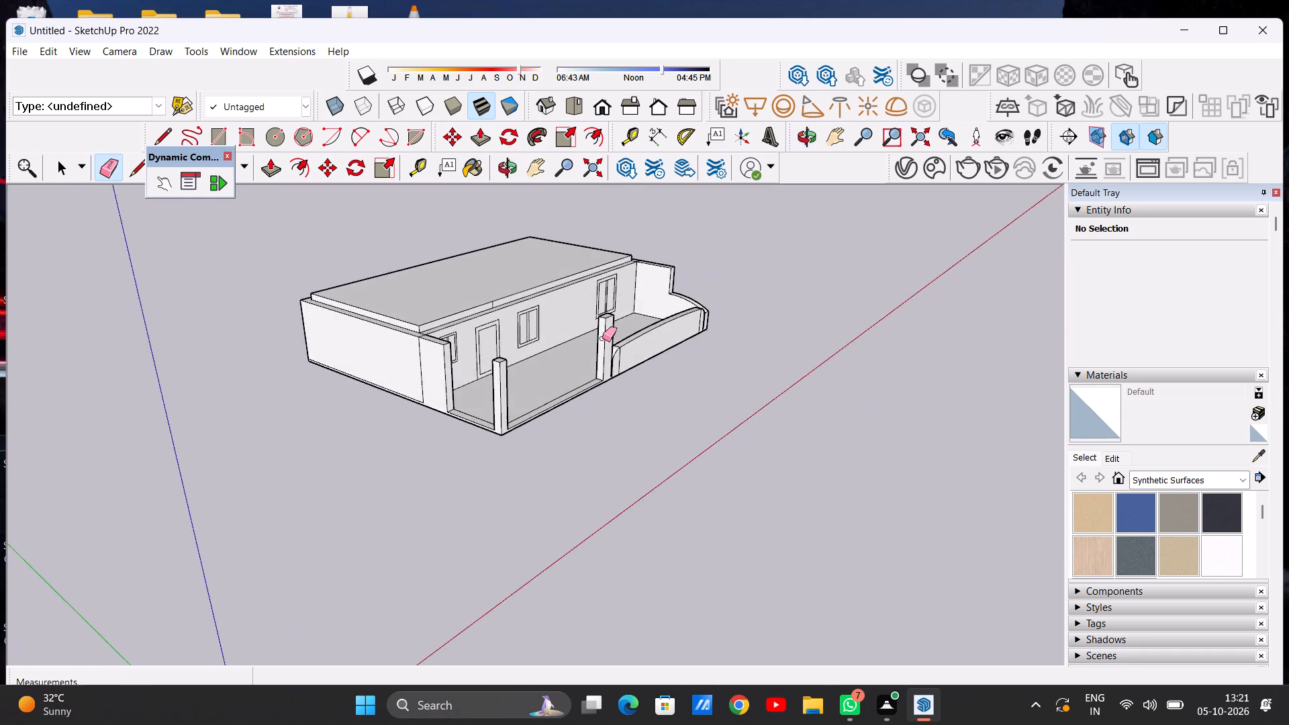
Erase the cross line on the wall's curved top where the pillar-side arc meets the long arch.
{"action": "scroll", "coordinate": [598, 342], "scroll_direction": "up", "scroll_amount": 20}
{"action": "scroll", "coordinate": [598, 342], "scroll_direction": "up", "scroll_amount": 5}
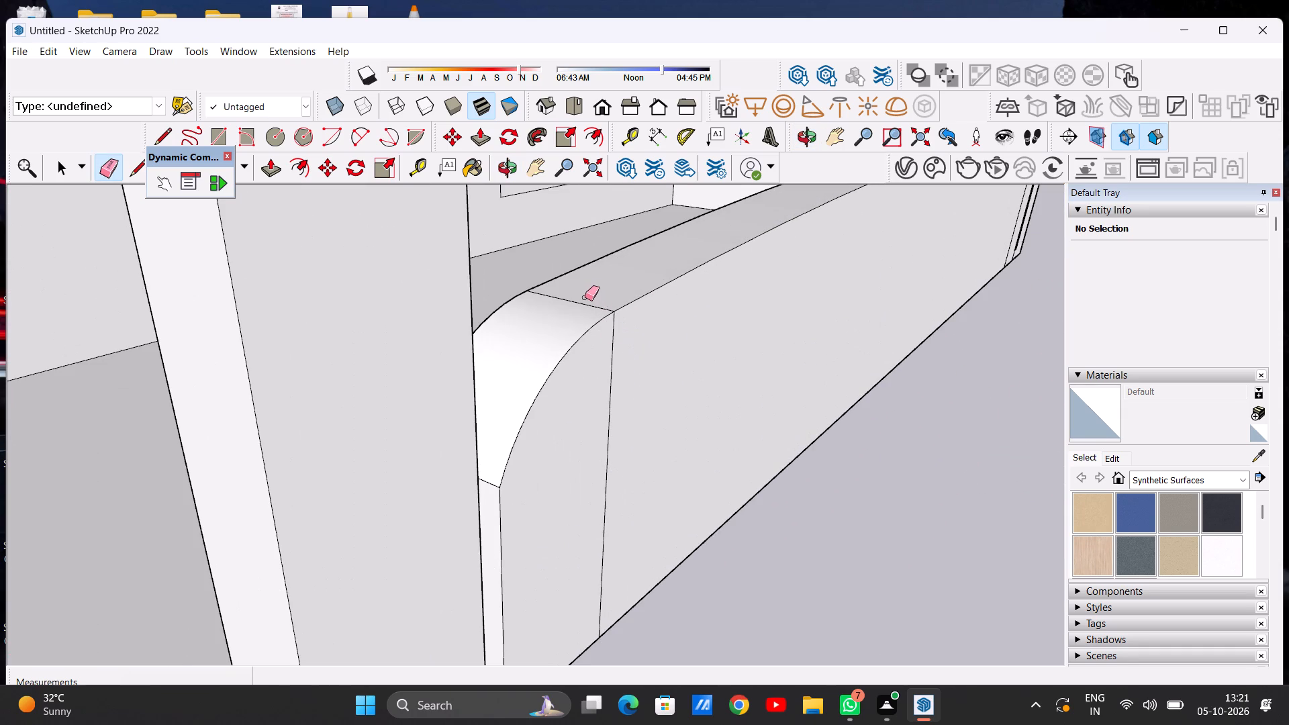
{"action": "left_click_drag", "start_coordinate": [571, 307], "coordinate": [559, 318]}
{"action": "left_click_drag", "start_coordinate": [583, 295], "coordinate": [563, 316]}
{"action": "scroll", "coordinate": [569, 357], "scroll_direction": "down", "scroll_amount": 1}
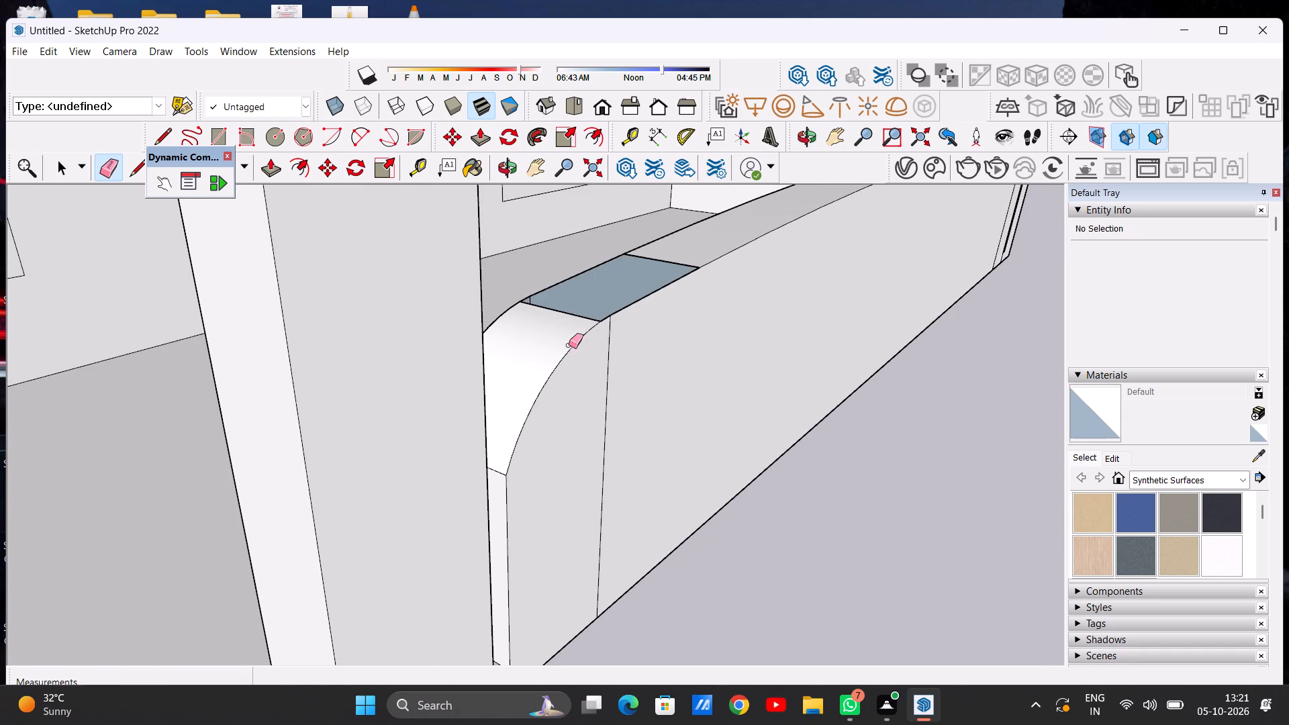
Undo the erasing of the cross line on the low wall's curved top.
{"action": "key", "text": "ctrl+z"}
Examine the arched low wall and the veranda from the front, from above and from the inner side.
{"action": "scroll", "coordinate": [585, 330], "scroll_direction": "down", "scroll_amount": 12}
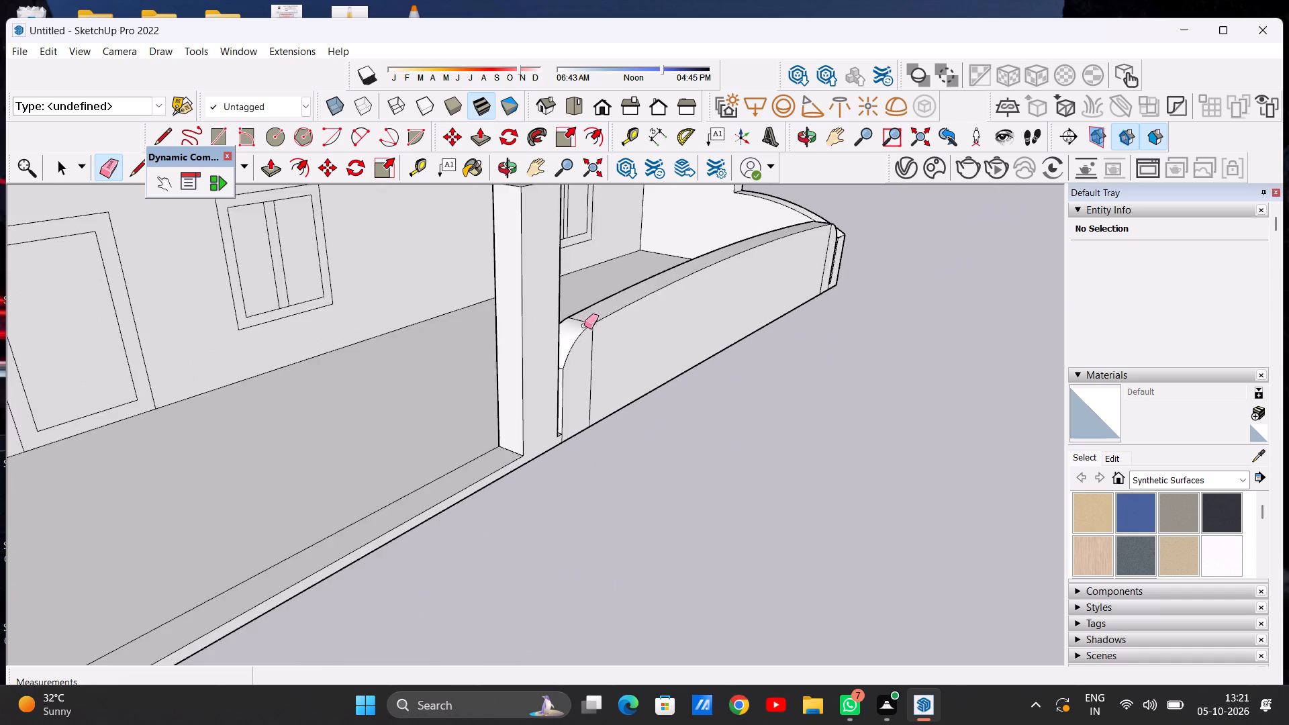
{"action": "scroll", "coordinate": [584, 326], "scroll_direction": "down", "scroll_amount": 9}
{"action": "middle_click_drag", "start_coordinate": [681, 317], "coordinate": [520, 246]}
{"action": "middle_click_drag", "start_coordinate": [926, 306], "coordinate": [716, 438]}
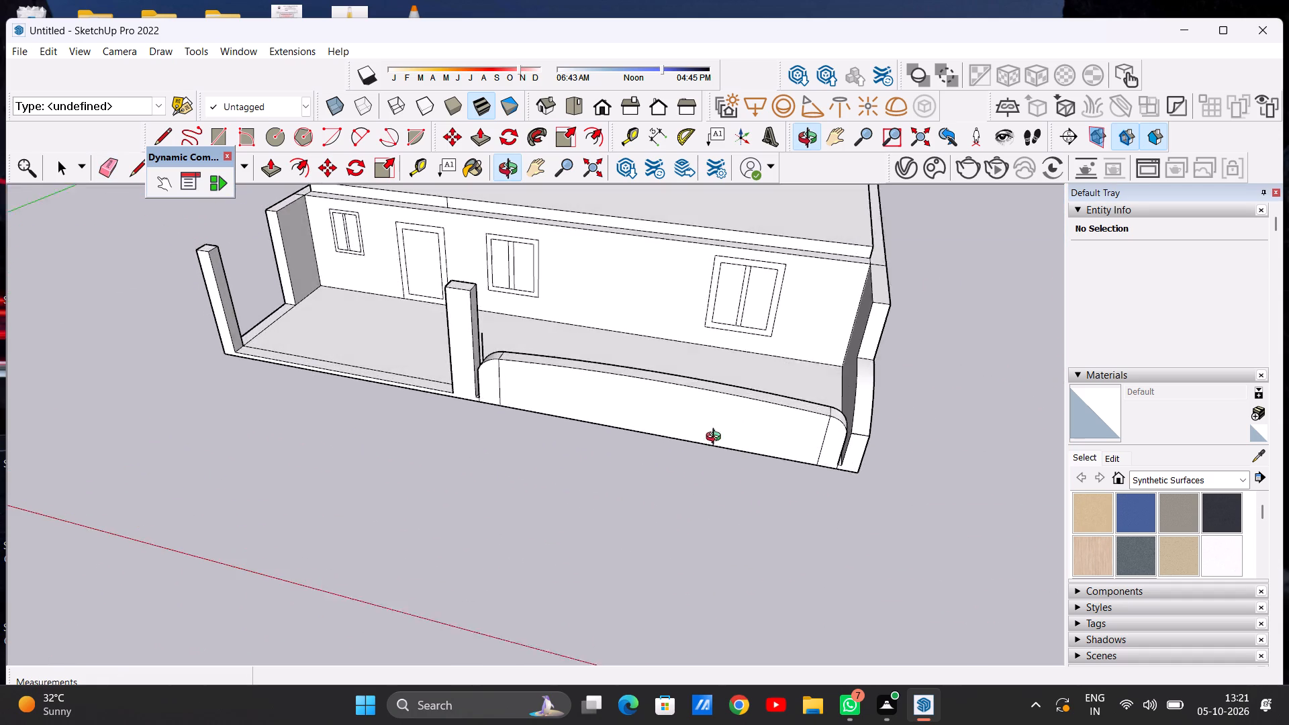
{"action": "middle_click_drag", "start_coordinate": [716, 438], "coordinate": [714, 450]}
{"action": "scroll", "coordinate": [841, 454], "scroll_direction": "up", "scroll_amount": 7}
{"action": "key", "text": "space"}
{"action": "scroll", "coordinate": [816, 438], "scroll_direction": "down", "scroll_amount": 2}
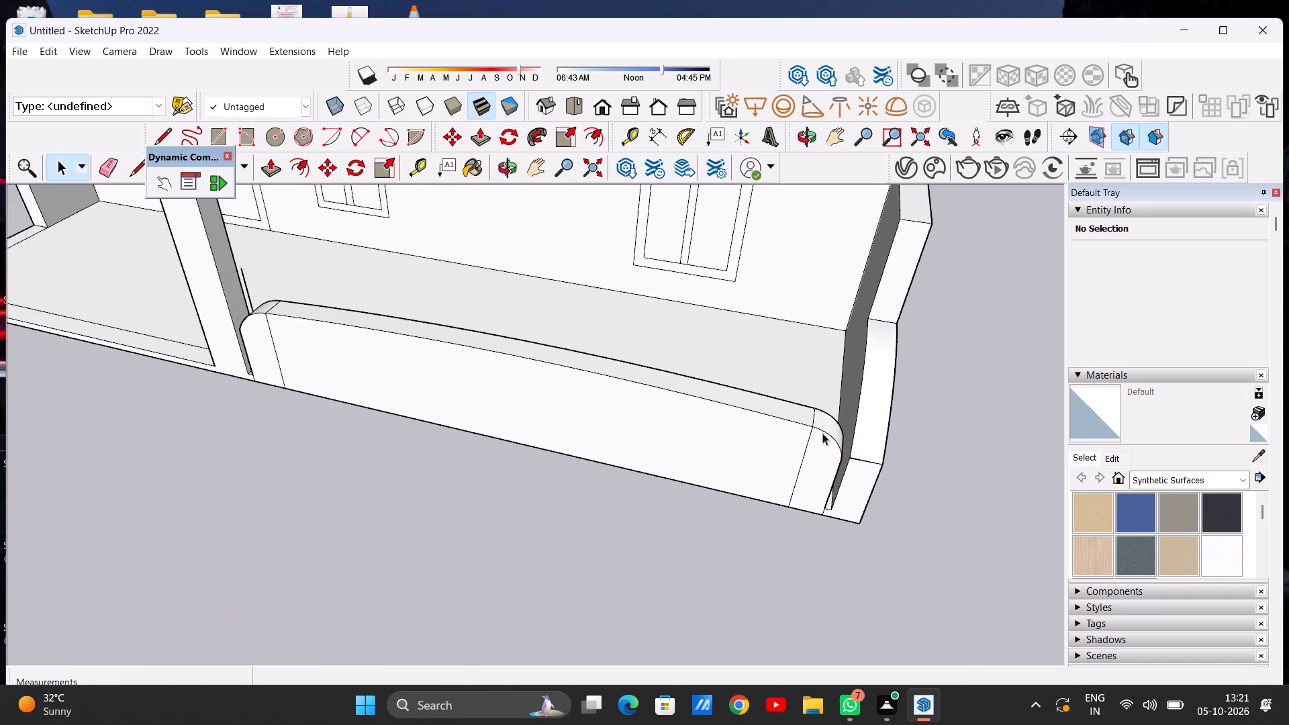
{"action": "scroll", "coordinate": [822, 433], "scroll_direction": "down", "scroll_amount": 11}
{"action": "middle_click_drag", "start_coordinate": [735, 430], "coordinate": [877, 273]}
{"action": "scroll", "coordinate": [585, 371], "scroll_direction": "up", "scroll_amount": 11}
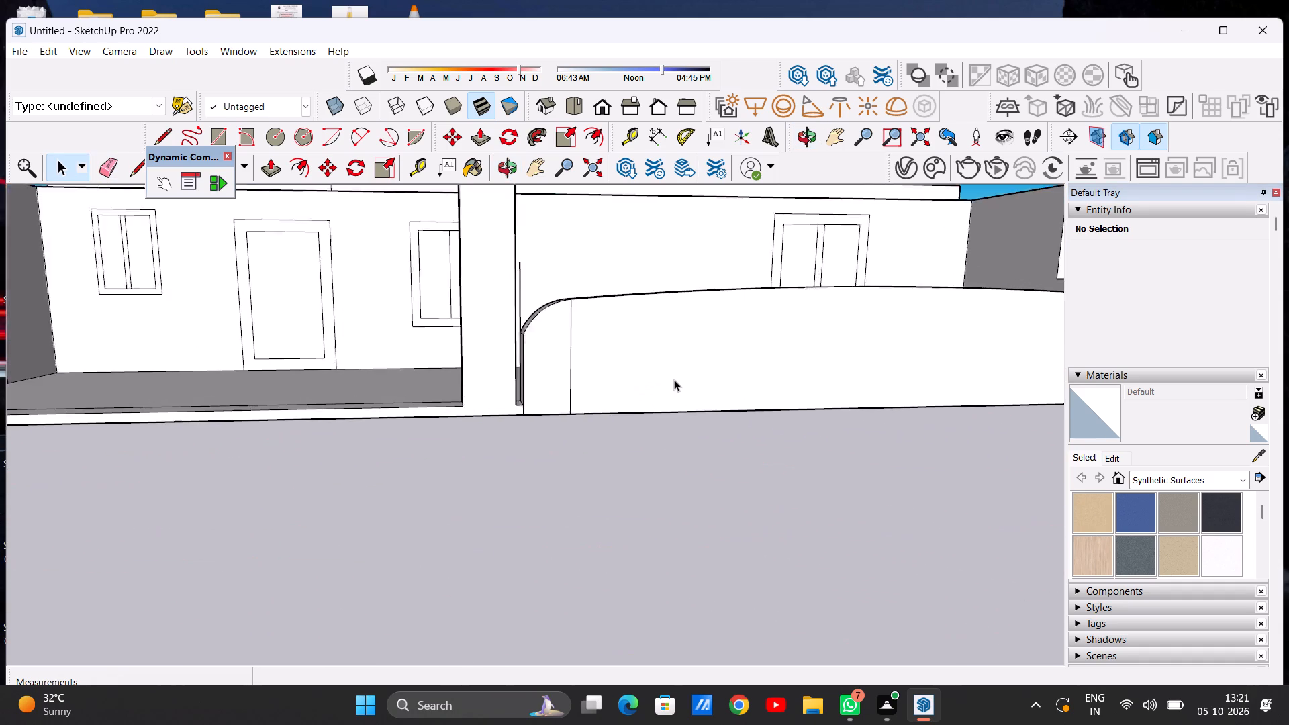
{"action": "scroll", "coordinate": [674, 379], "scroll_direction": "up", "scroll_amount": 2}
{"action": "scroll", "coordinate": [661, 388], "scroll_direction": "down", "scroll_amount": 6}
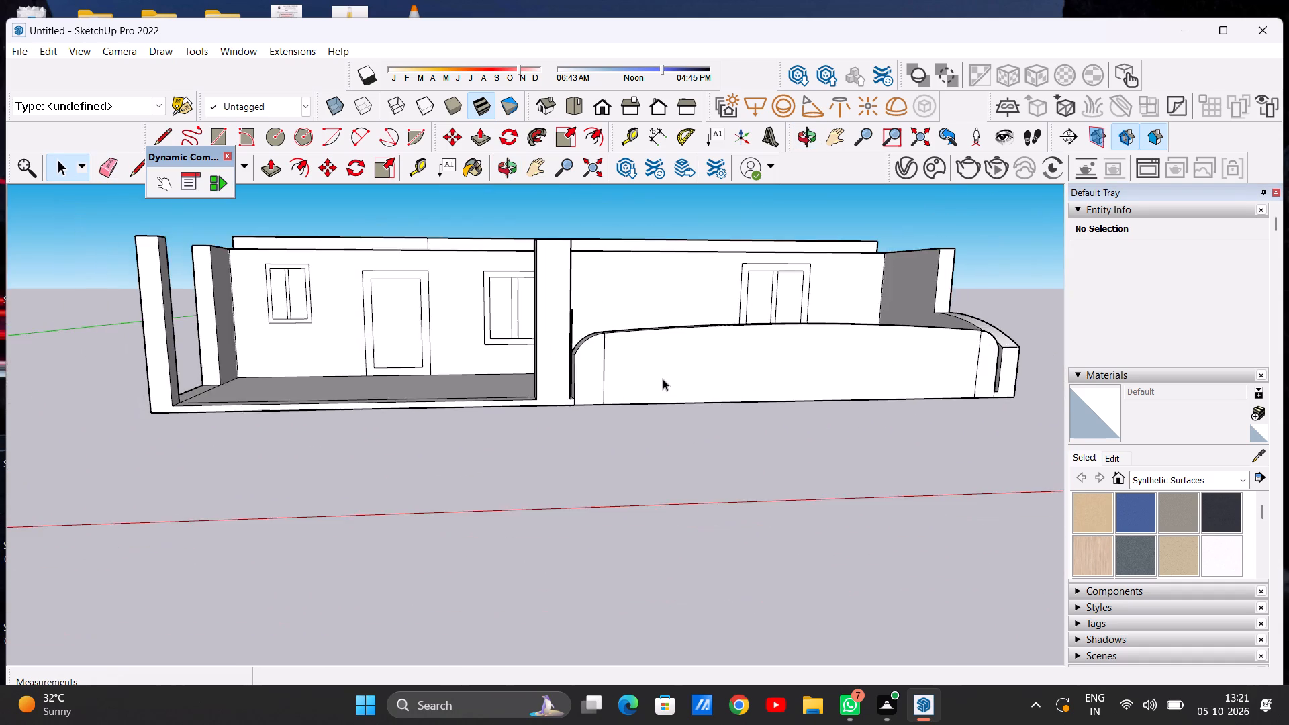
{"action": "middle_click_drag", "start_coordinate": [661, 353], "coordinate": [777, 392]}
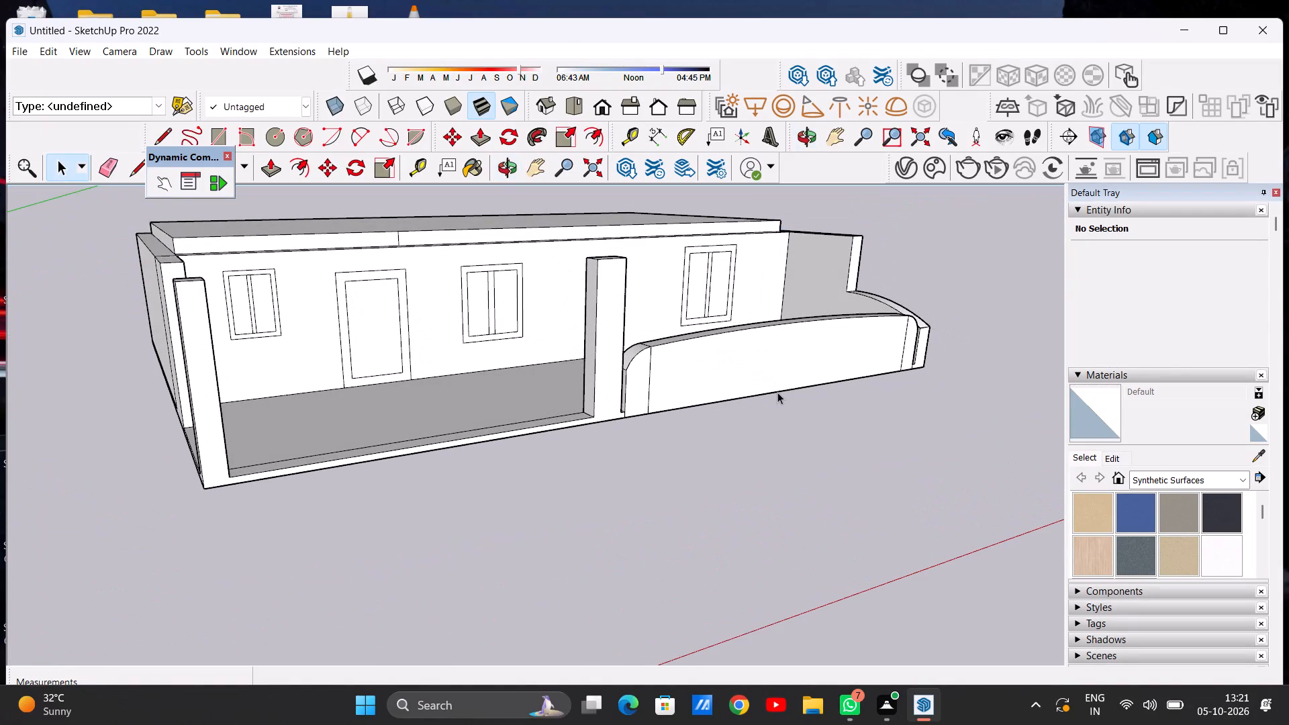
{"action": "scroll", "coordinate": [794, 356], "scroll_direction": "up", "scroll_amount": 4}
{"action": "middle_click_drag", "start_coordinate": [741, 357], "coordinate": [680, 352]}
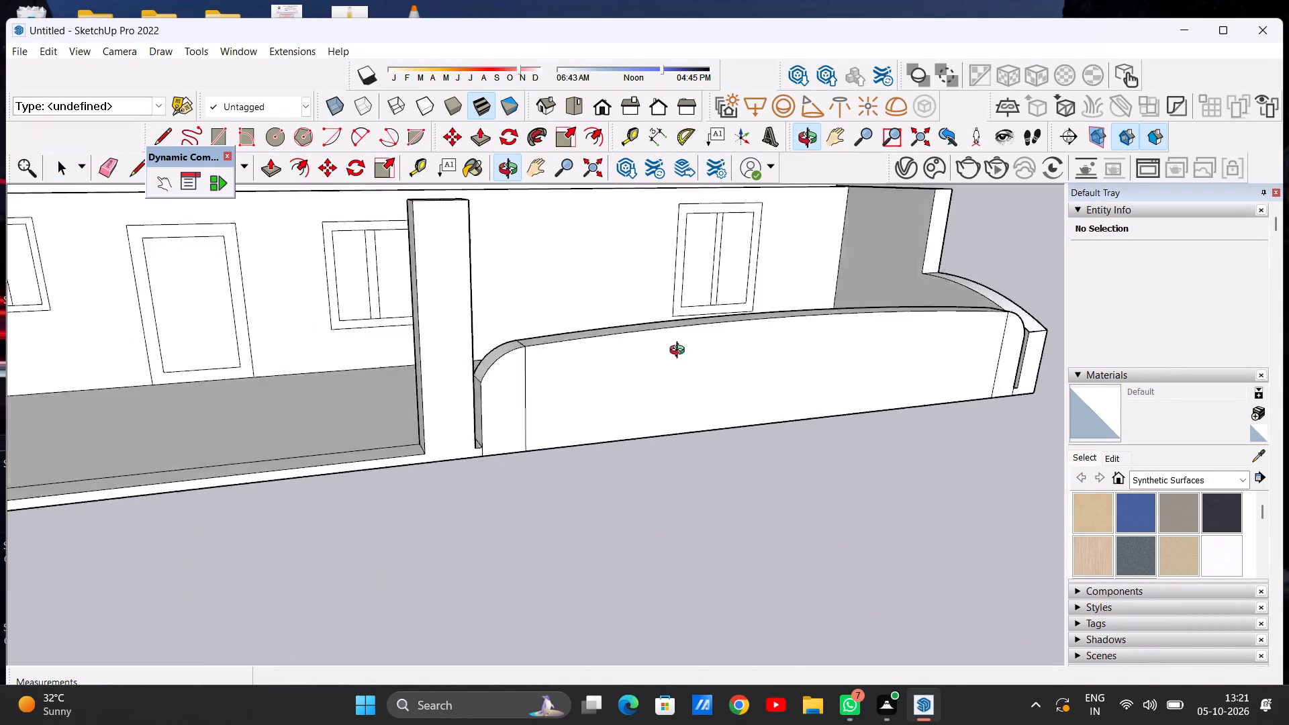
{"action": "middle_click_drag", "start_coordinate": [680, 352], "coordinate": [647, 281]}
{"action": "scroll", "coordinate": [665, 362], "scroll_direction": "down", "scroll_amount": 14}
{"action": "middle_click_drag", "start_coordinate": [674, 359], "coordinate": [613, 452]}
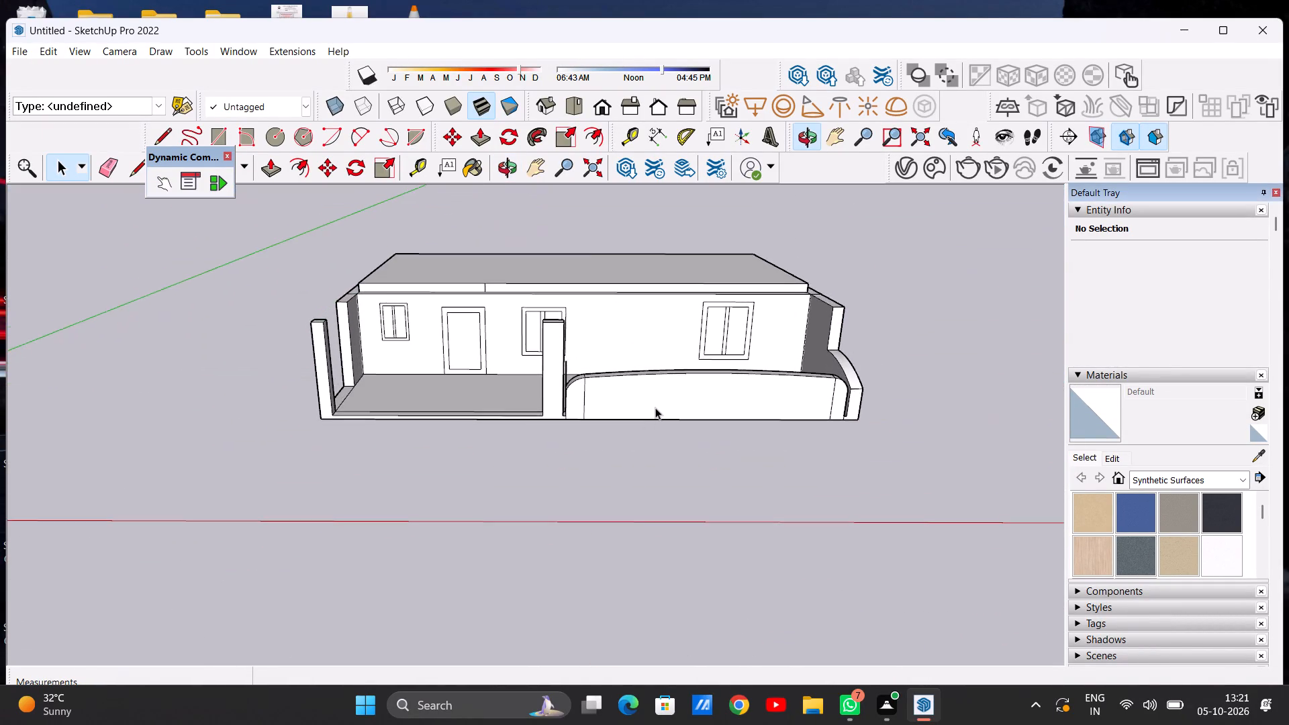
{"action": "scroll", "coordinate": [655, 407], "scroll_direction": "up", "scroll_amount": 7}
{"action": "scroll", "coordinate": [655, 407], "scroll_direction": "down", "scroll_amount": 2}
{"action": "middle_click_drag", "start_coordinate": [671, 436], "coordinate": [642, 378]}
{"action": "scroll", "coordinate": [666, 374], "scroll_direction": "up", "scroll_amount": 2}
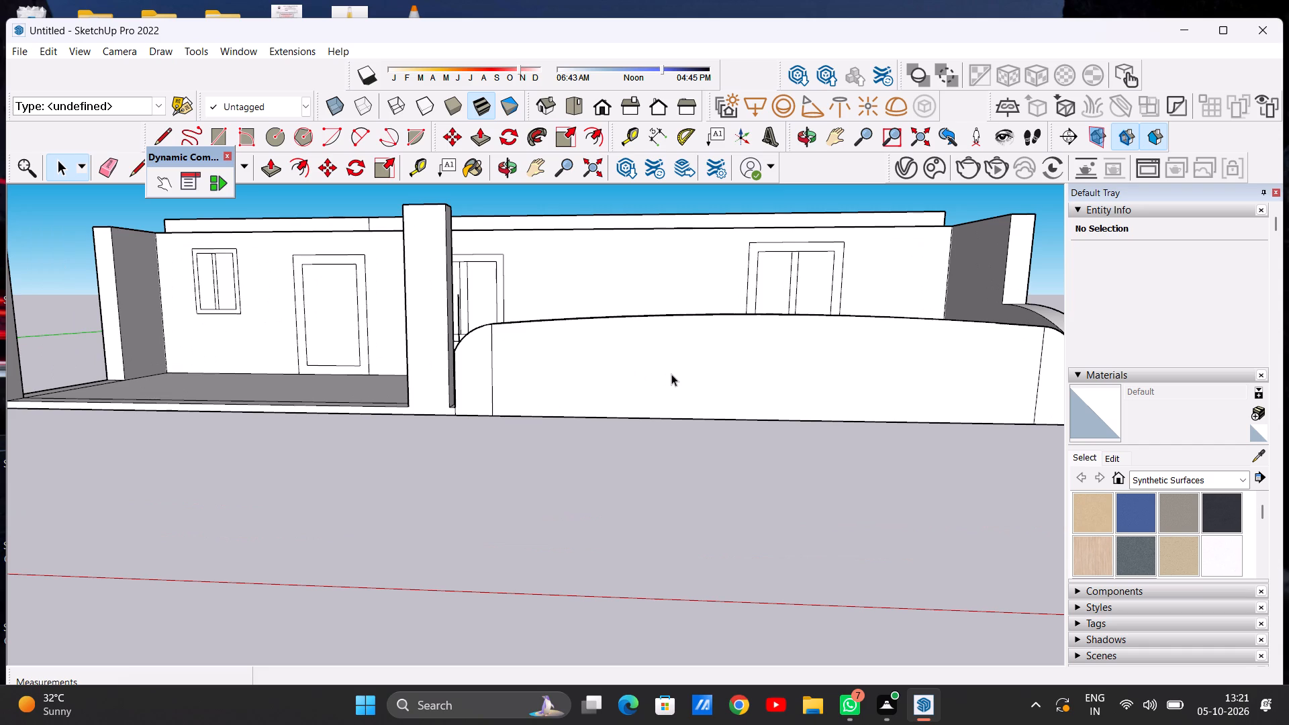
{"action": "scroll", "coordinate": [681, 385], "scroll_direction": "up", "scroll_amount": 1}
{"action": "scroll", "coordinate": [627, 401], "scroll_direction": "down", "scroll_amount": 5}
{"action": "scroll", "coordinate": [756, 381], "scroll_direction": "up", "scroll_amount": 2}
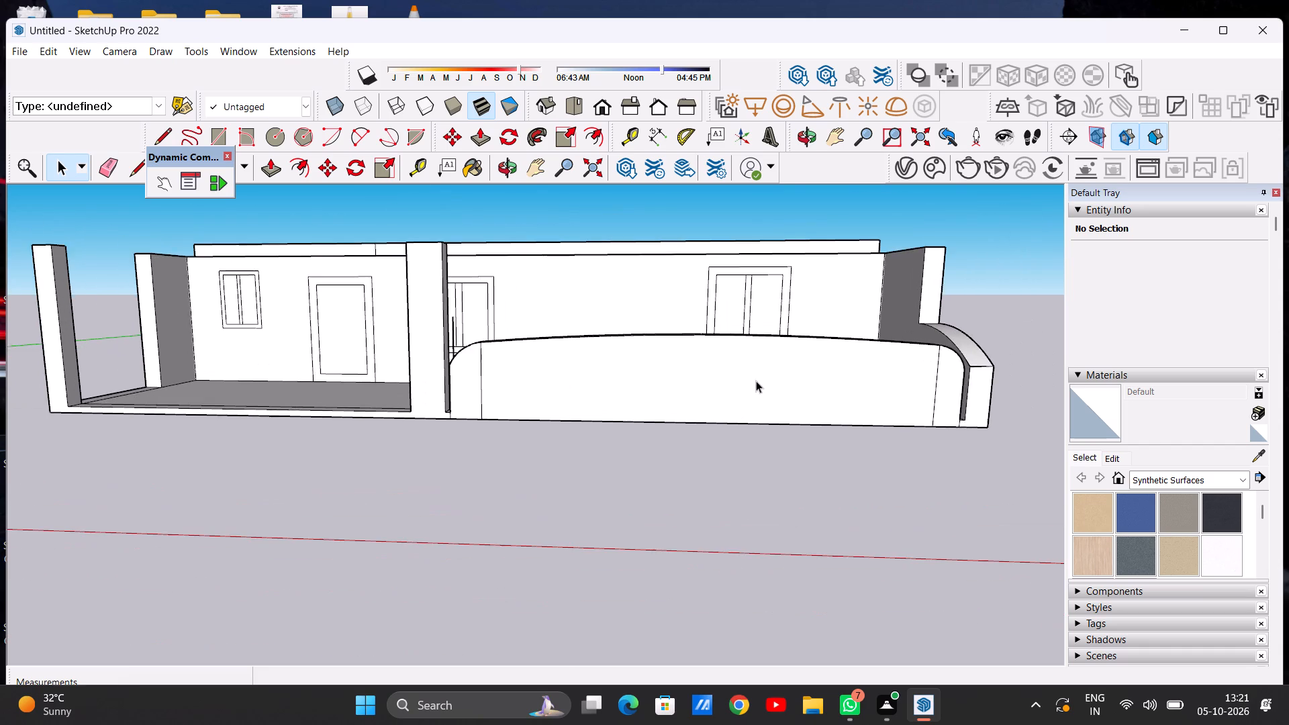
{"action": "middle_click_drag", "start_coordinate": [681, 364], "coordinate": [890, 510]}
{"action": "middle_click_drag", "start_coordinate": [604, 340], "coordinate": [990, 297]}
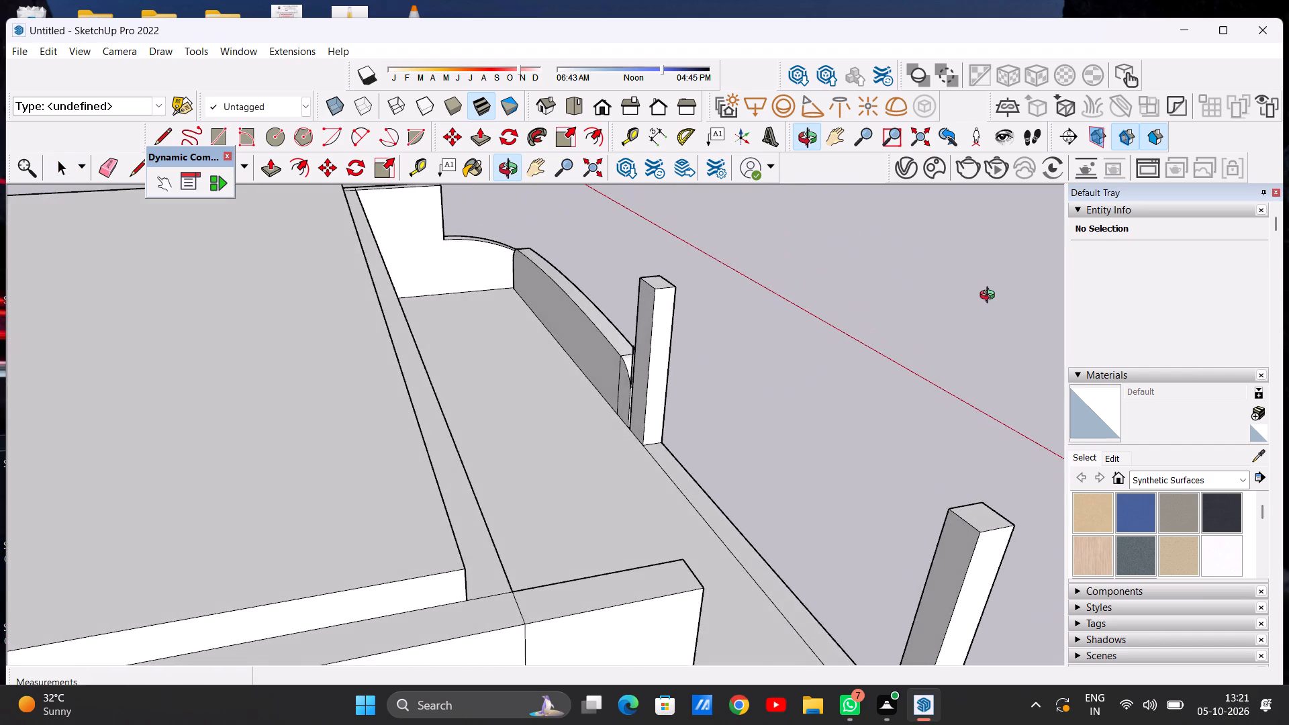
{"action": "middle_click_drag", "start_coordinate": [990, 297], "coordinate": [346, 288]}
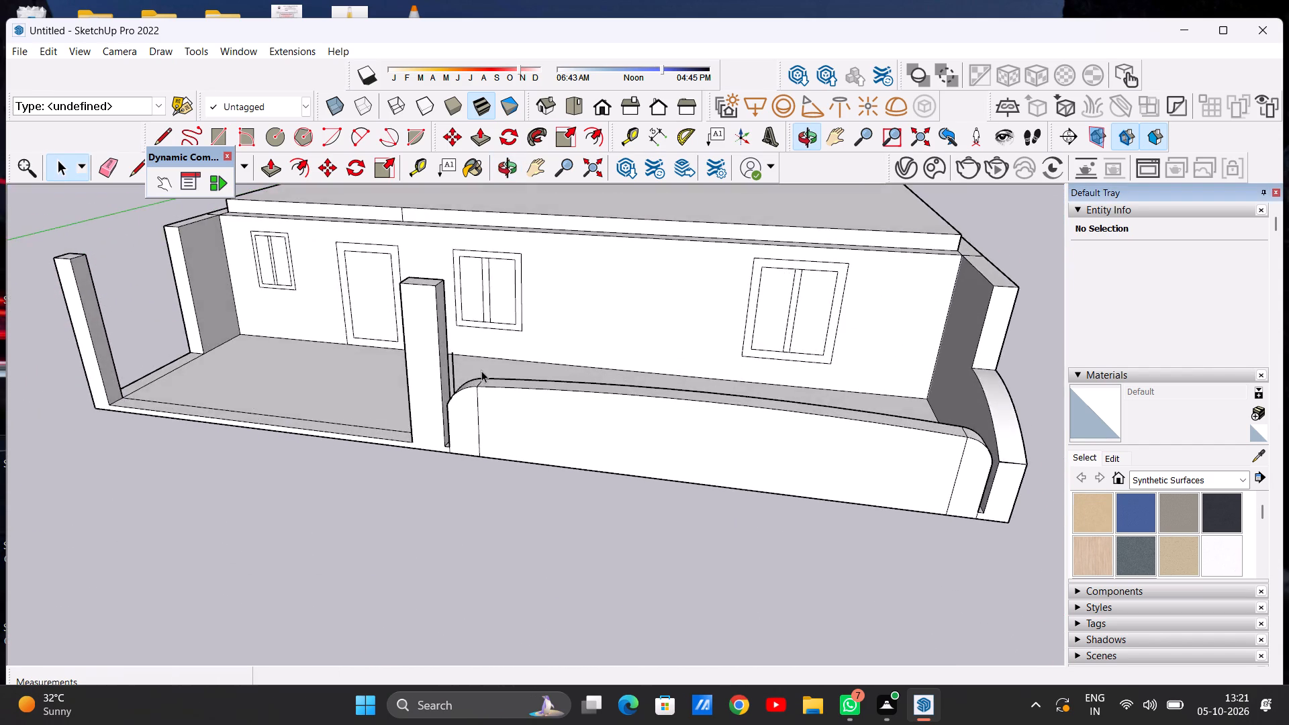
Erase the stray vertical edge standing above the low wall's arc beside the pillar.
{"action": "scroll", "coordinate": [481, 371], "scroll_direction": "up", "scroll_amount": 8}
{"action": "key", "text": "e"}
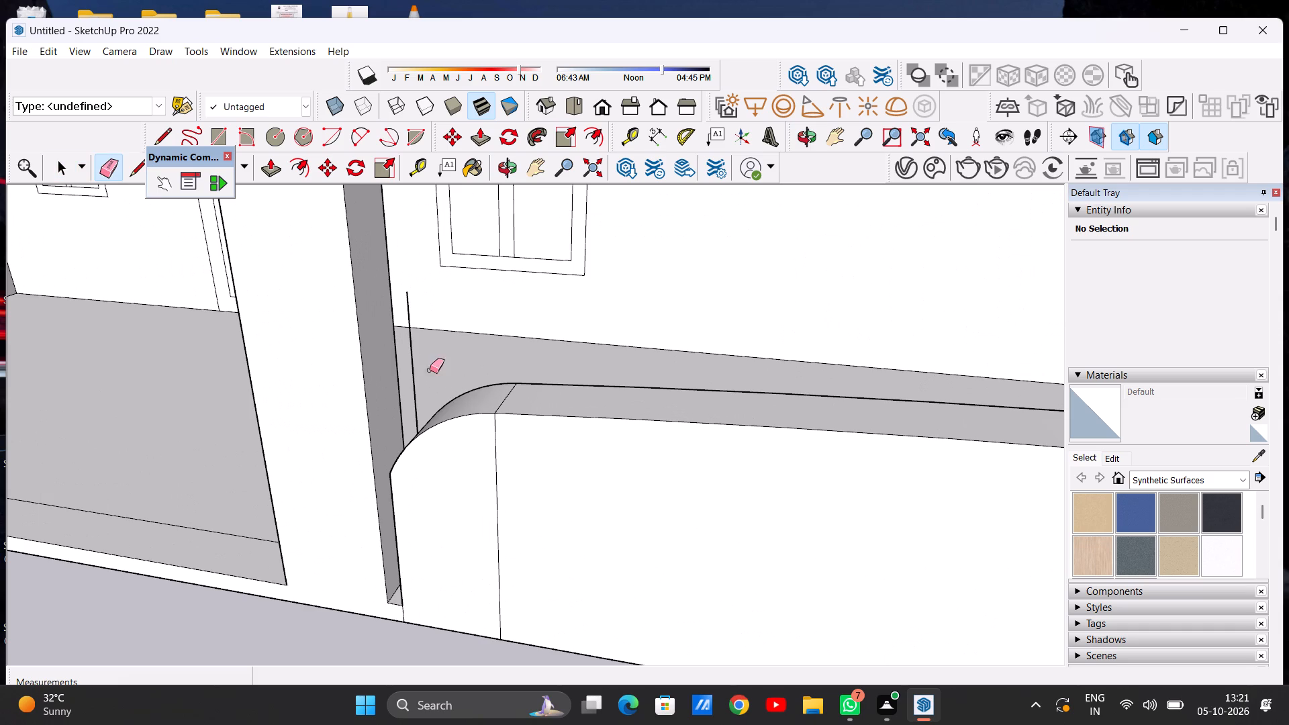
{"action": "left_click", "coordinate": [409, 340]}
{"action": "key", "text": "space"}
Examine the low wall's arched top and both rounded ends from the front, from above and along its length.
{"action": "scroll", "coordinate": [489, 404], "scroll_direction": "down", "scroll_amount": 8}
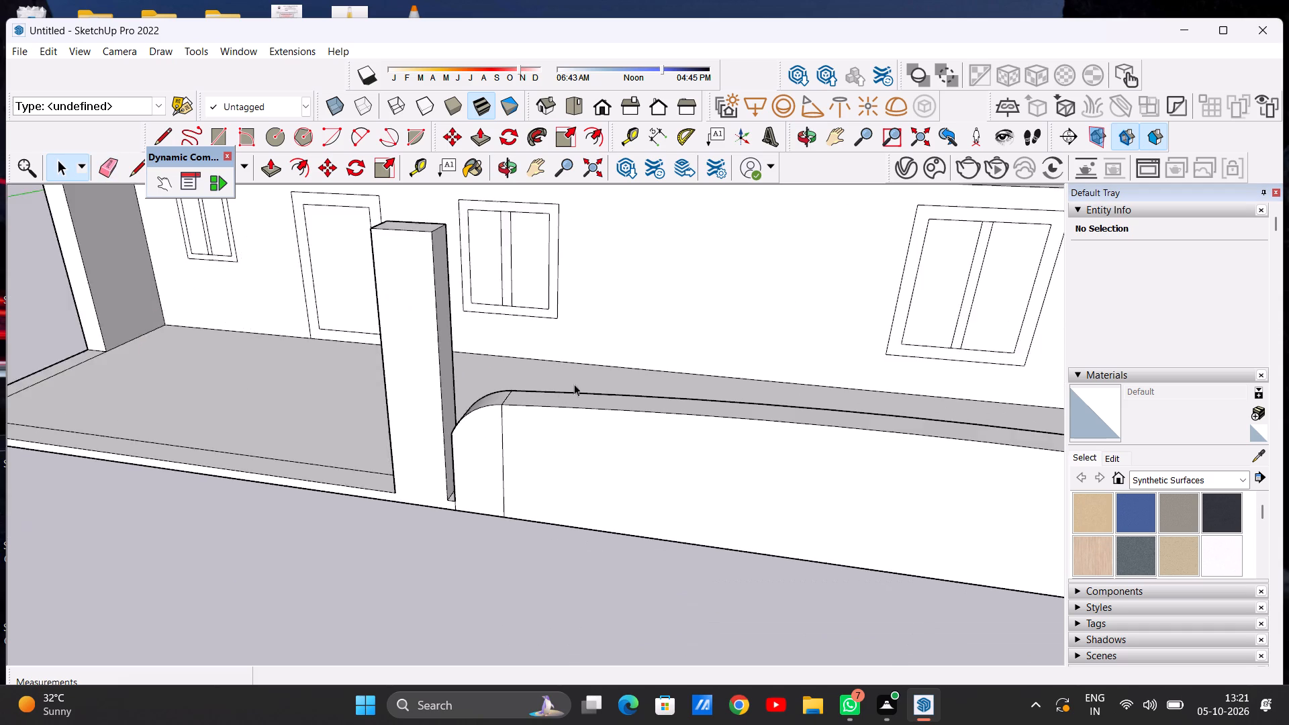
{"action": "scroll", "coordinate": [574, 384], "scroll_direction": "down", "scroll_amount": 15}
{"action": "middle_click_drag", "start_coordinate": [558, 446], "coordinate": [747, 358]}
{"action": "scroll", "coordinate": [558, 381], "scroll_direction": "up", "scroll_amount": 12}
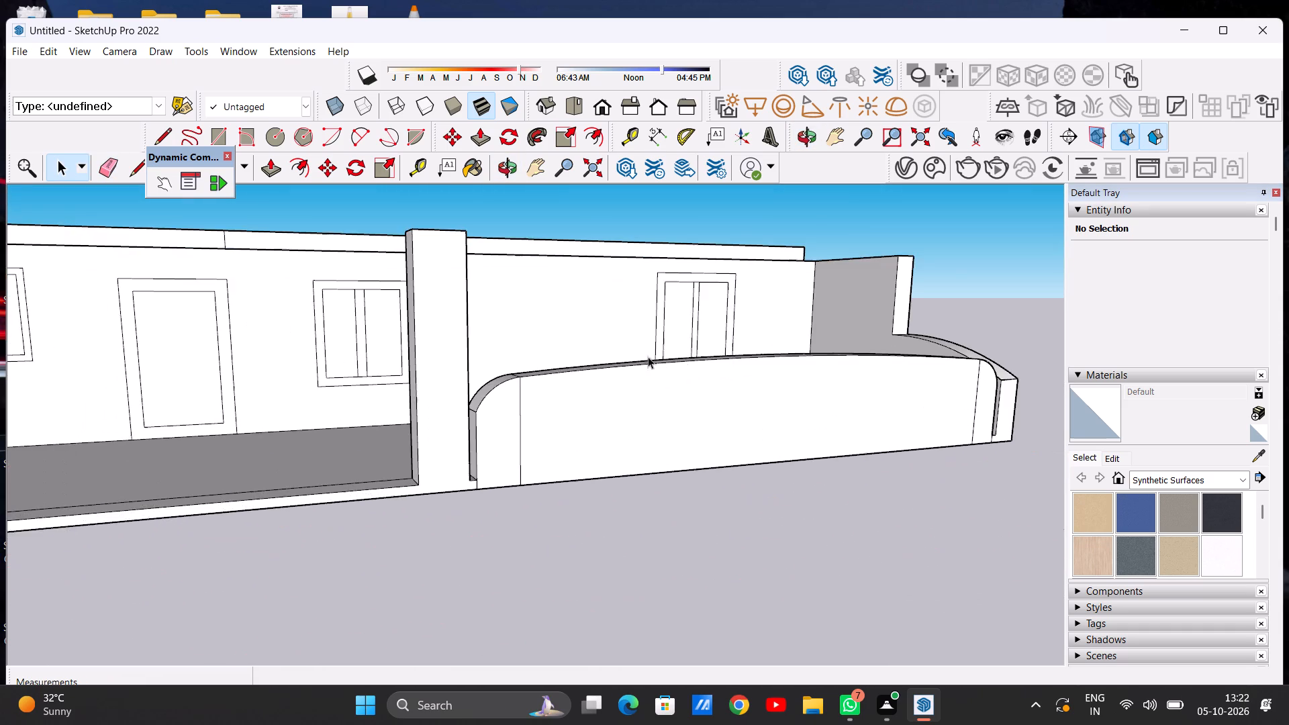
{"action": "scroll", "coordinate": [648, 356], "scroll_direction": "up", "scroll_amount": 1}
{"action": "middle_click_drag", "start_coordinate": [561, 354], "coordinate": [634, 456]}
{"action": "scroll", "coordinate": [659, 466], "scroll_direction": "up", "scroll_amount": 7}
{"action": "scroll", "coordinate": [594, 435], "scroll_direction": "down", "scroll_amount": 3}
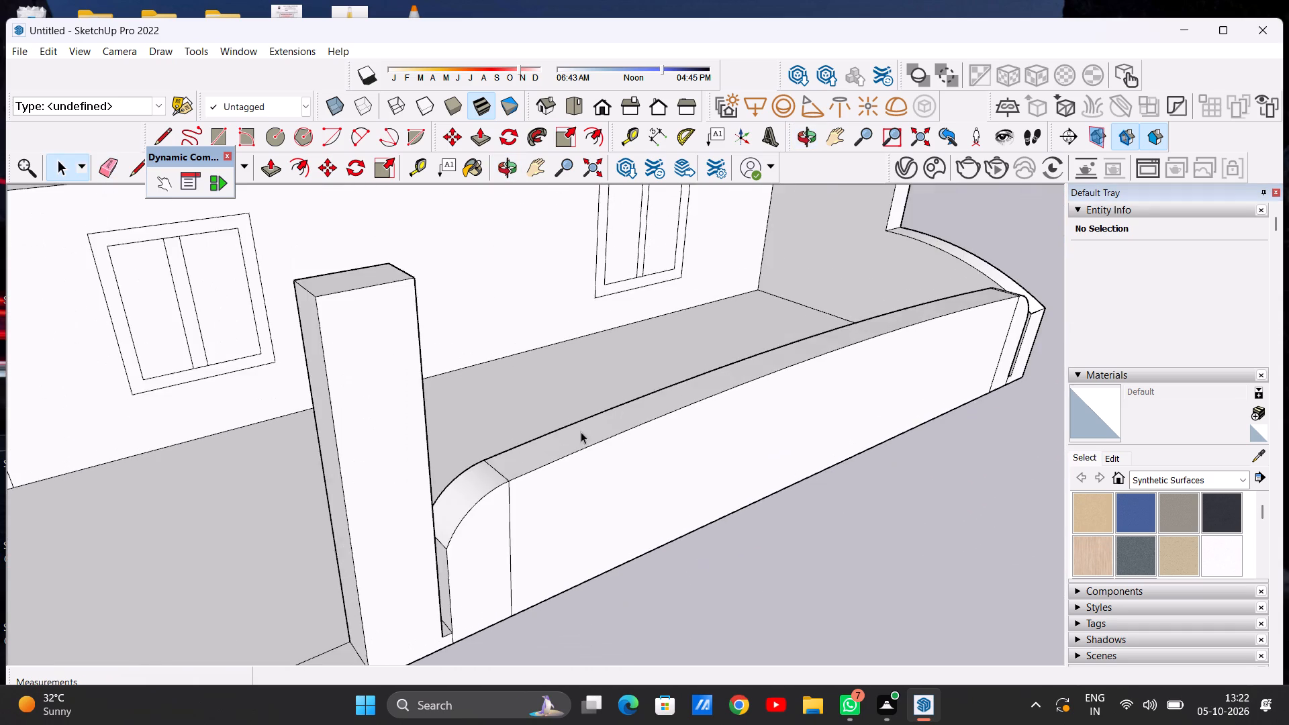
{"action": "scroll", "coordinate": [581, 432], "scroll_direction": "down", "scroll_amount": 8}
{"action": "scroll", "coordinate": [741, 463], "scroll_direction": "up", "scroll_amount": 5}
{"action": "middle_click_drag", "start_coordinate": [728, 458], "coordinate": [711, 390]}
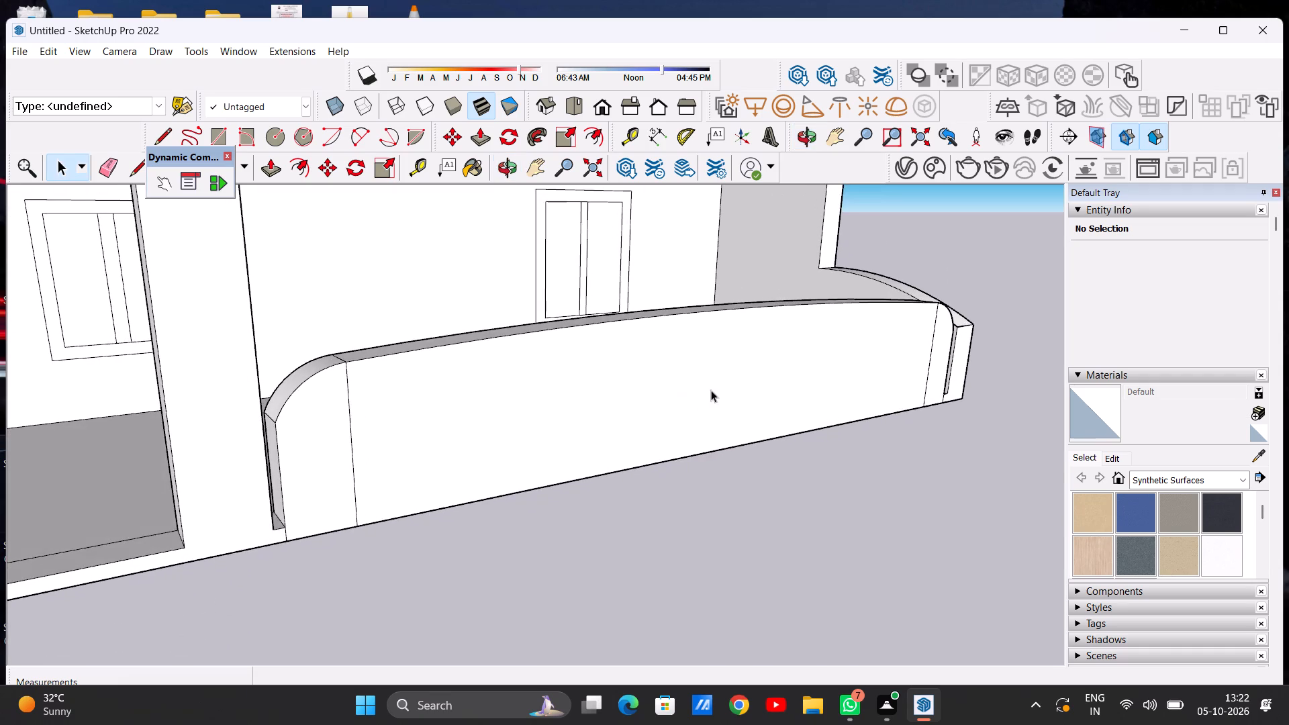
{"action": "scroll", "coordinate": [745, 403], "scroll_direction": "down", "scroll_amount": 5}
{"action": "middle_click_drag", "start_coordinate": [845, 437], "coordinate": [853, 555]}
{"action": "middle_click_drag", "start_coordinate": [838, 391], "coordinate": [905, 582]}
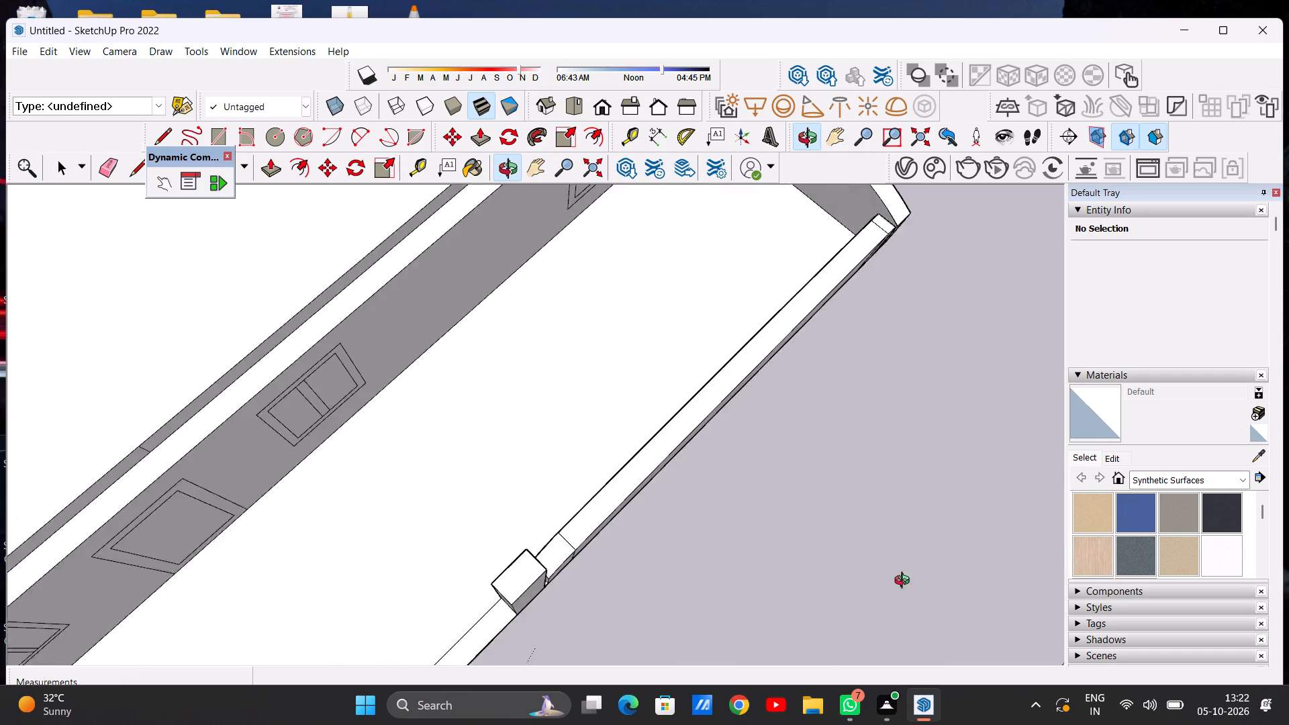
{"action": "middle_click_drag", "start_coordinate": [905, 582], "coordinate": [973, 530]}
{"action": "middle_click_drag", "start_coordinate": [484, 325], "coordinate": [499, 173]}
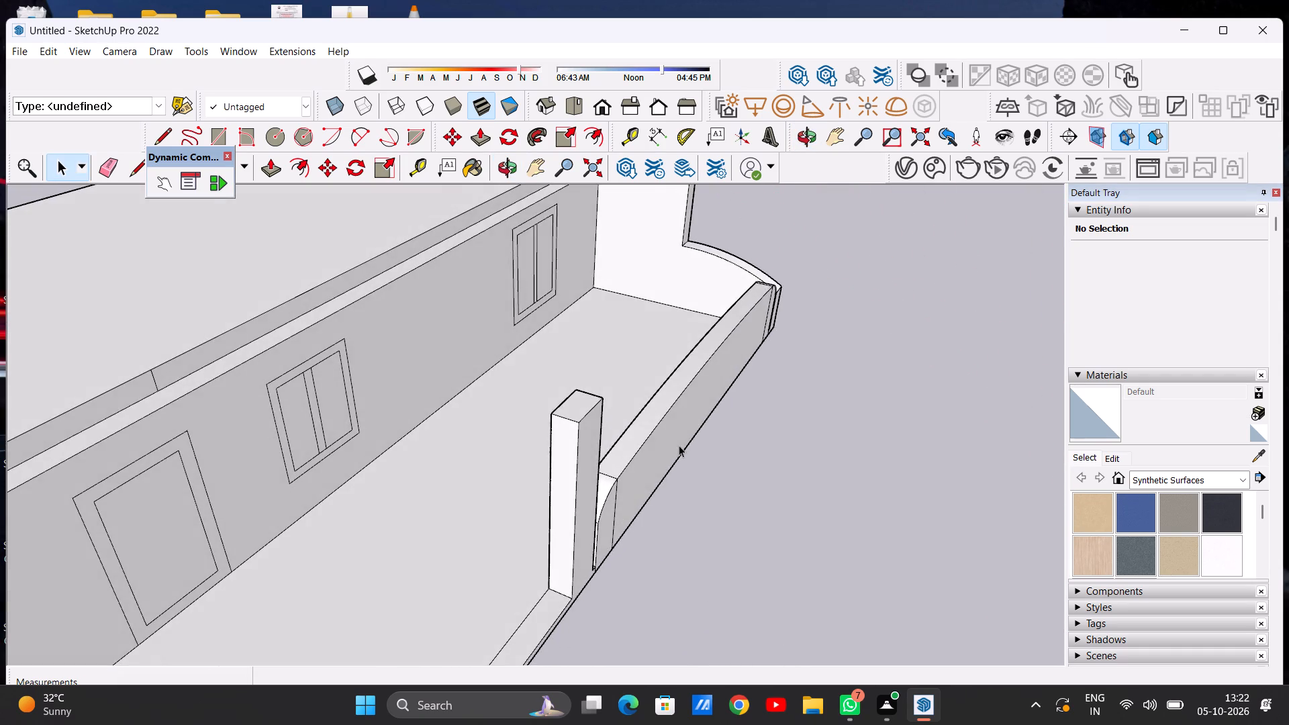
{"action": "middle_click_drag", "start_coordinate": [679, 445], "coordinate": [511, 332]}
{"action": "scroll", "coordinate": [618, 442], "scroll_direction": "down", "scroll_amount": 12}
{"action": "middle_click_drag", "start_coordinate": [642, 439], "coordinate": [575, 409]}
{"action": "scroll", "coordinate": [619, 420], "scroll_direction": "up", "scroll_amount": 14}
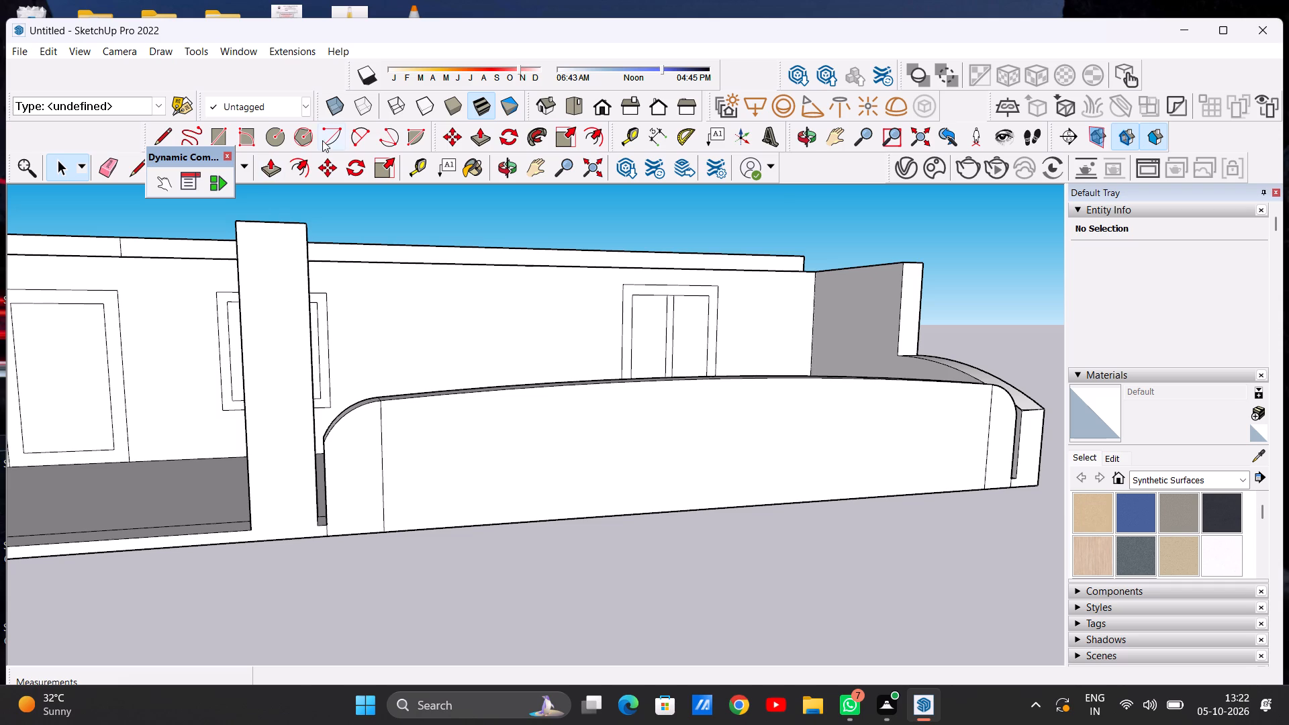
Draw a two-point arc across the low wall's front face between the lower ends of its rounded corners, bulging upward about 2' 6".
{"action": "left_click", "coordinate": [330, 134]}
{"action": "key", "text": "space"}
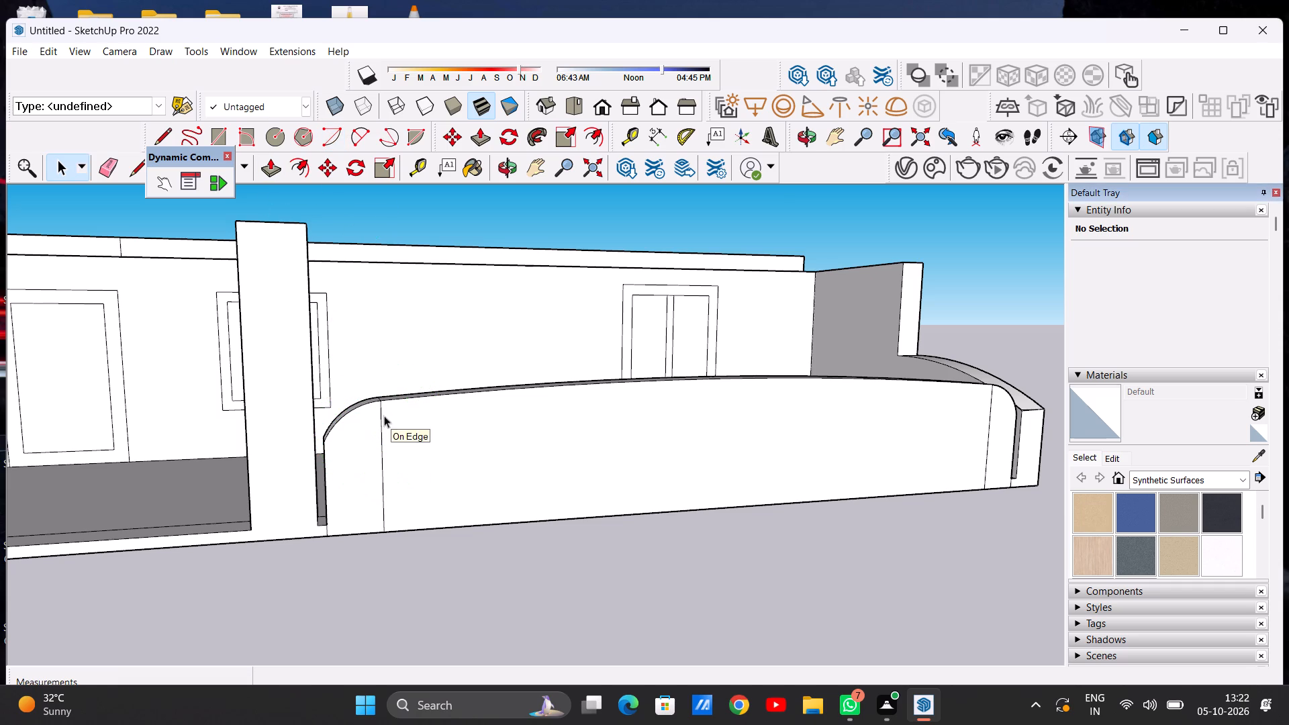
{"action": "left_click", "coordinate": [355, 134]}
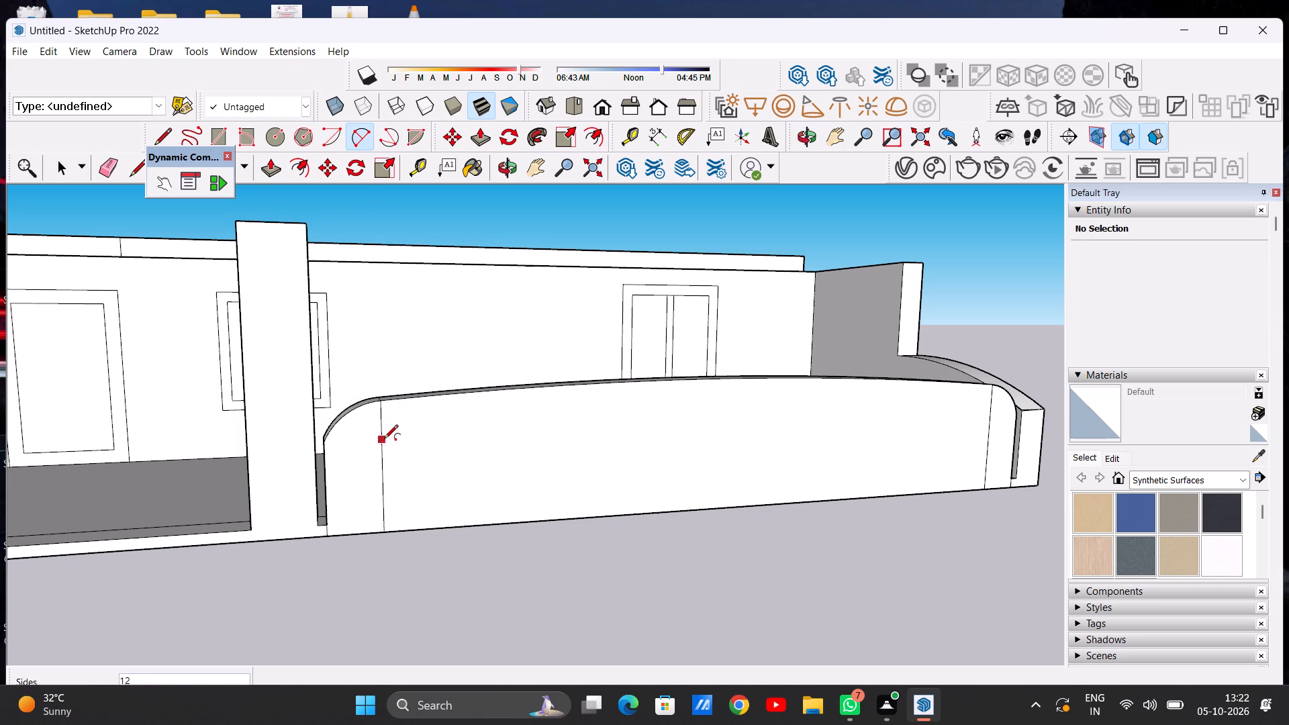
{"action": "left_click", "coordinate": [325, 442]}
{"action": "scroll", "coordinate": [530, 459], "scroll_direction": "down", "scroll_amount": 6}
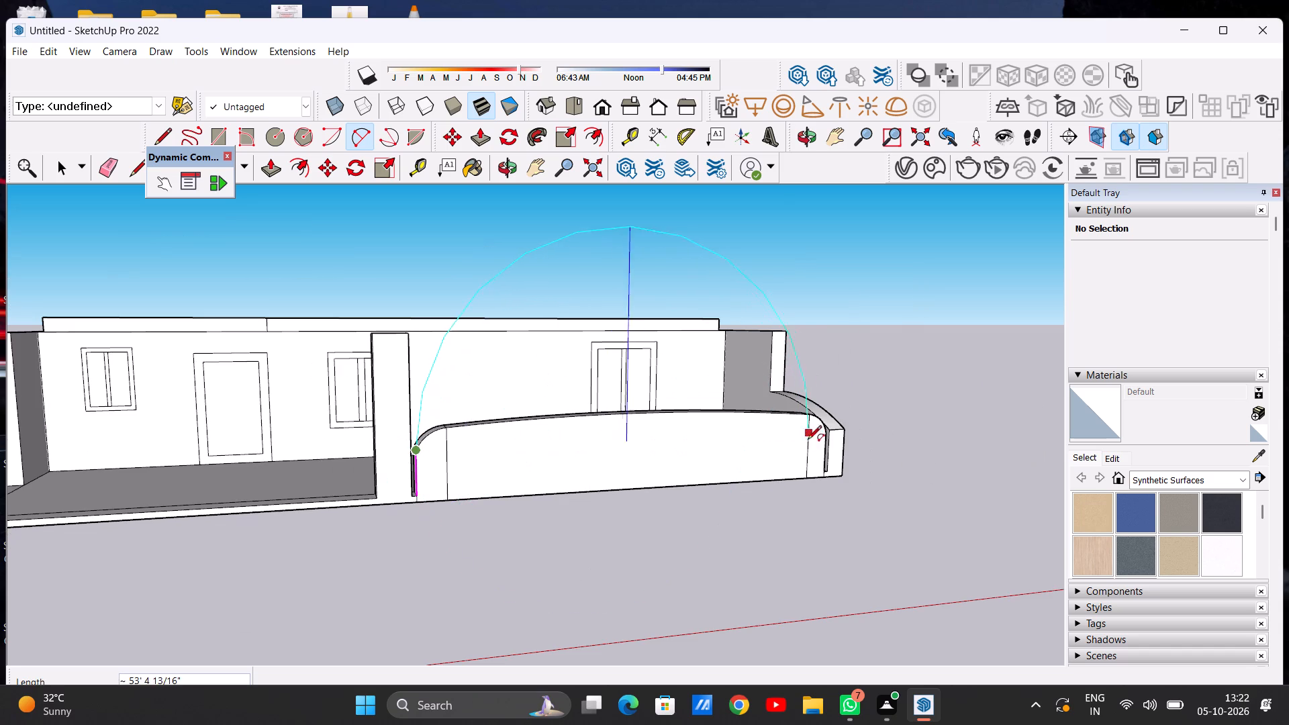
{"action": "left_click", "coordinate": [824, 437]}
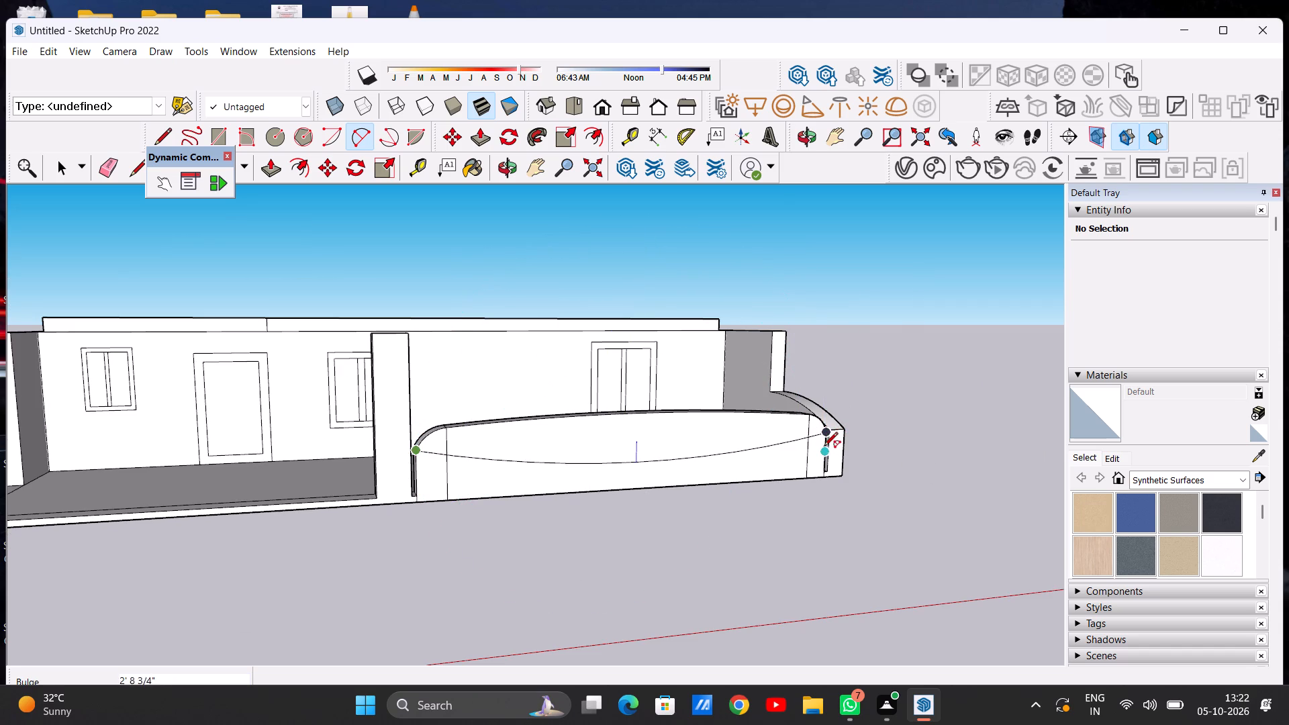
{"action": "scroll", "coordinate": [821, 428], "scroll_direction": "up", "scroll_amount": 6}
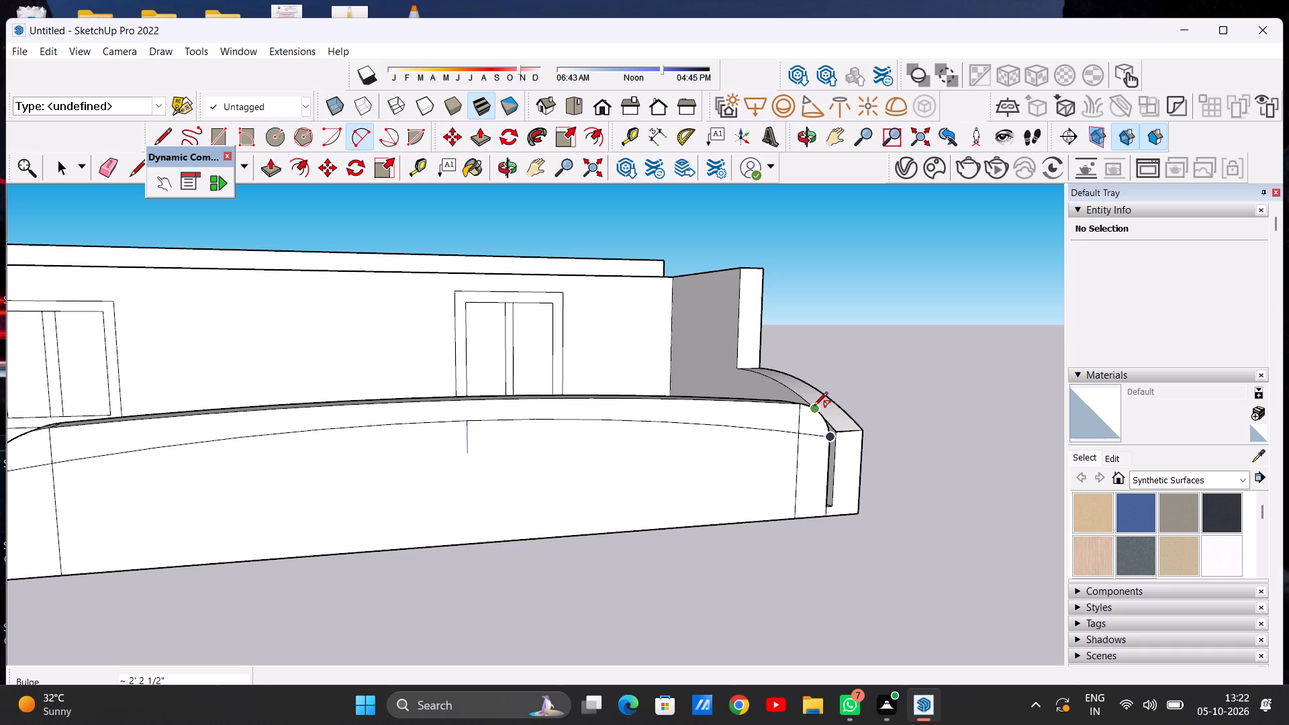
{"action": "left_click", "coordinate": [808, 405]}
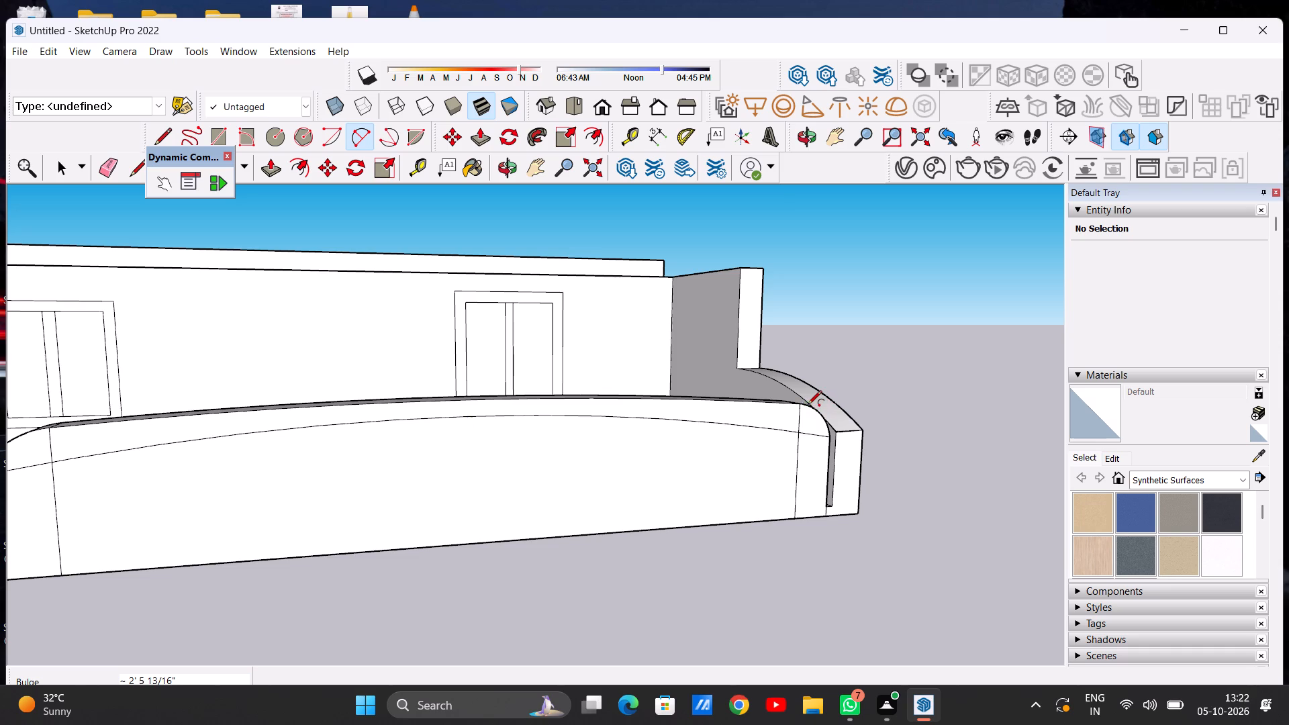
{"action": "key", "text": "space"}
Erase the two end pieces of the new arc lying outside the vertical lines on the low wall's front face.
{"action": "scroll", "coordinate": [703, 488], "scroll_direction": "down", "scroll_amount": 12}
{"action": "scroll", "coordinate": [595, 471], "scroll_direction": "up", "scroll_amount": 6}
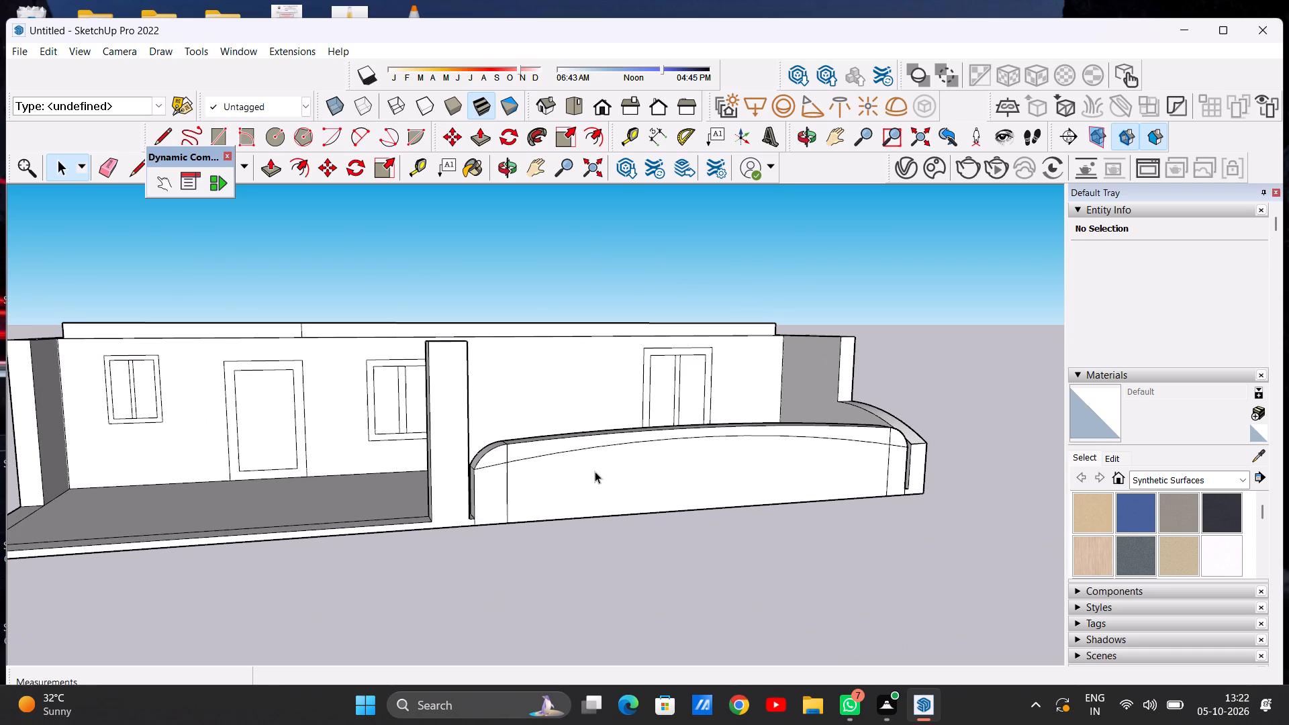
{"action": "scroll", "coordinate": [594, 472], "scroll_direction": "down", "scroll_amount": 1}
{"action": "scroll", "coordinate": [594, 472], "scroll_direction": "up", "scroll_amount": 4}
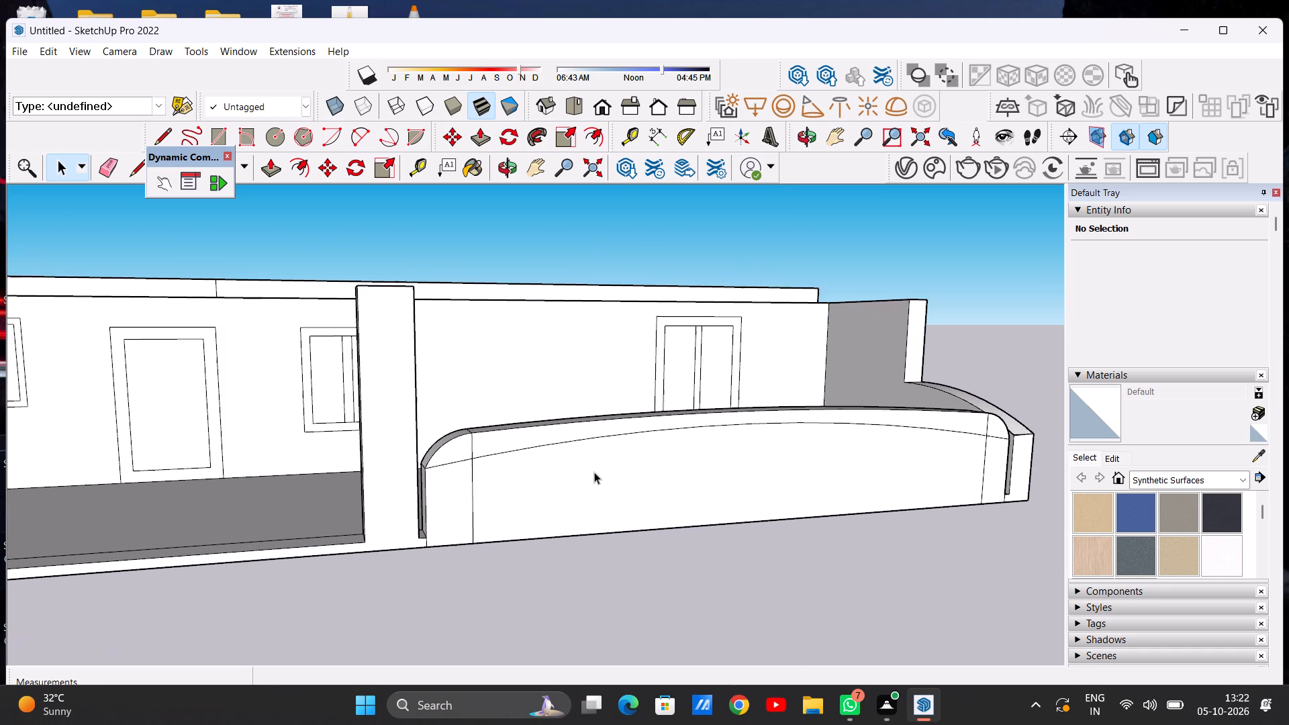
{"action": "key", "text": "e"}
{"action": "scroll", "coordinate": [477, 444], "scroll_direction": "up", "scroll_amount": 5}
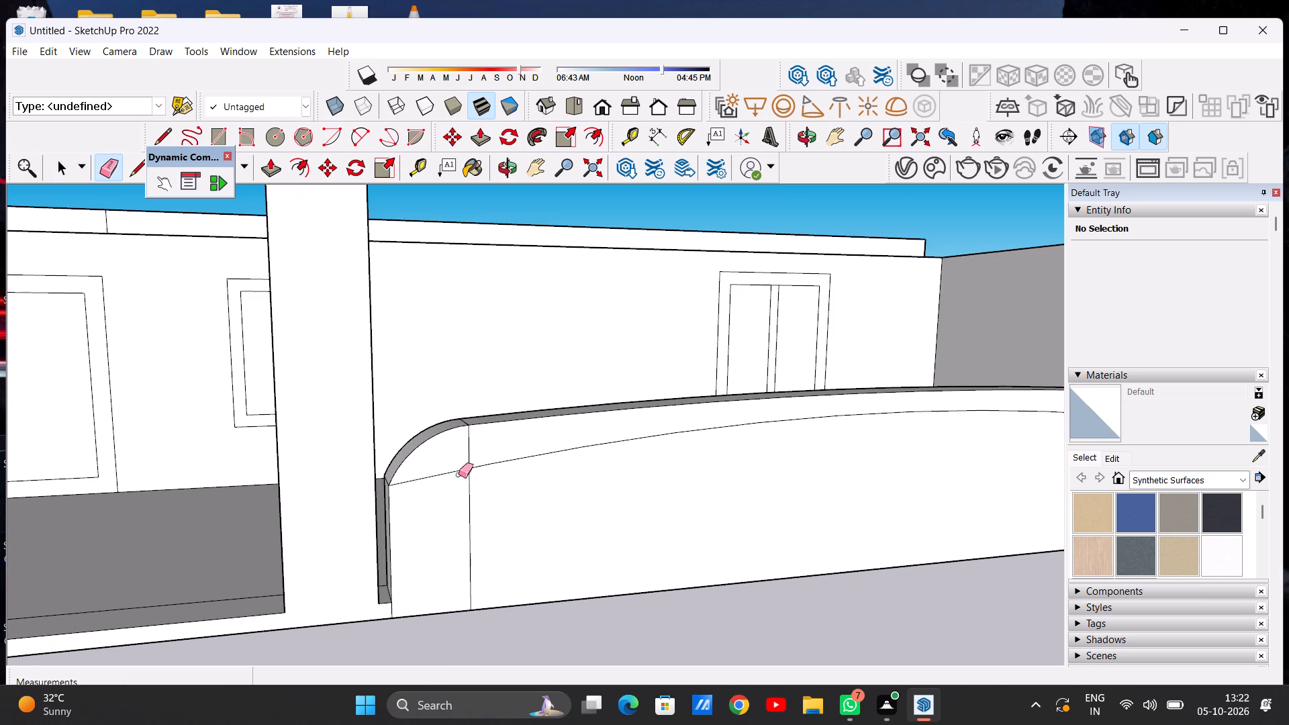
{"action": "left_click_drag", "start_coordinate": [438, 465], "coordinate": [437, 489]}
{"action": "scroll", "coordinate": [435, 518], "scroll_direction": "down", "scroll_amount": 13}
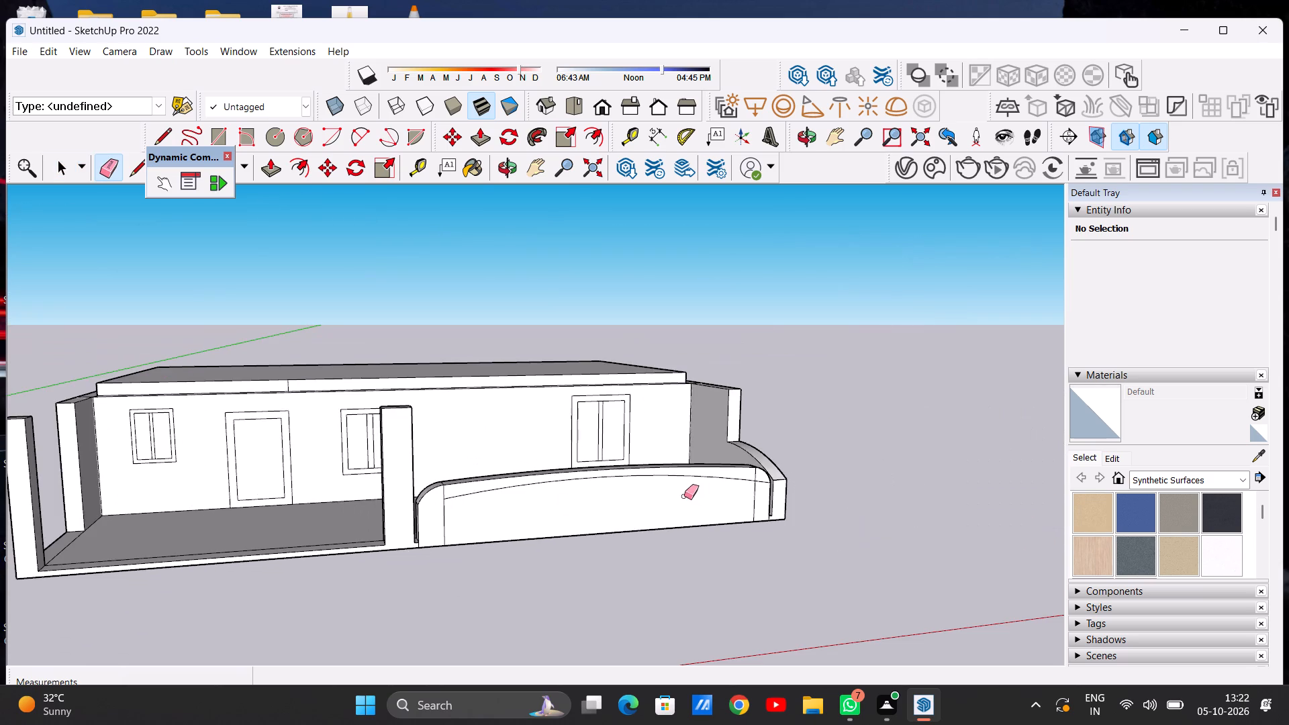
{"action": "scroll", "coordinate": [749, 479], "scroll_direction": "up", "scroll_amount": 11}
{"action": "left_click_drag", "start_coordinate": [721, 474], "coordinate": [730, 502]}
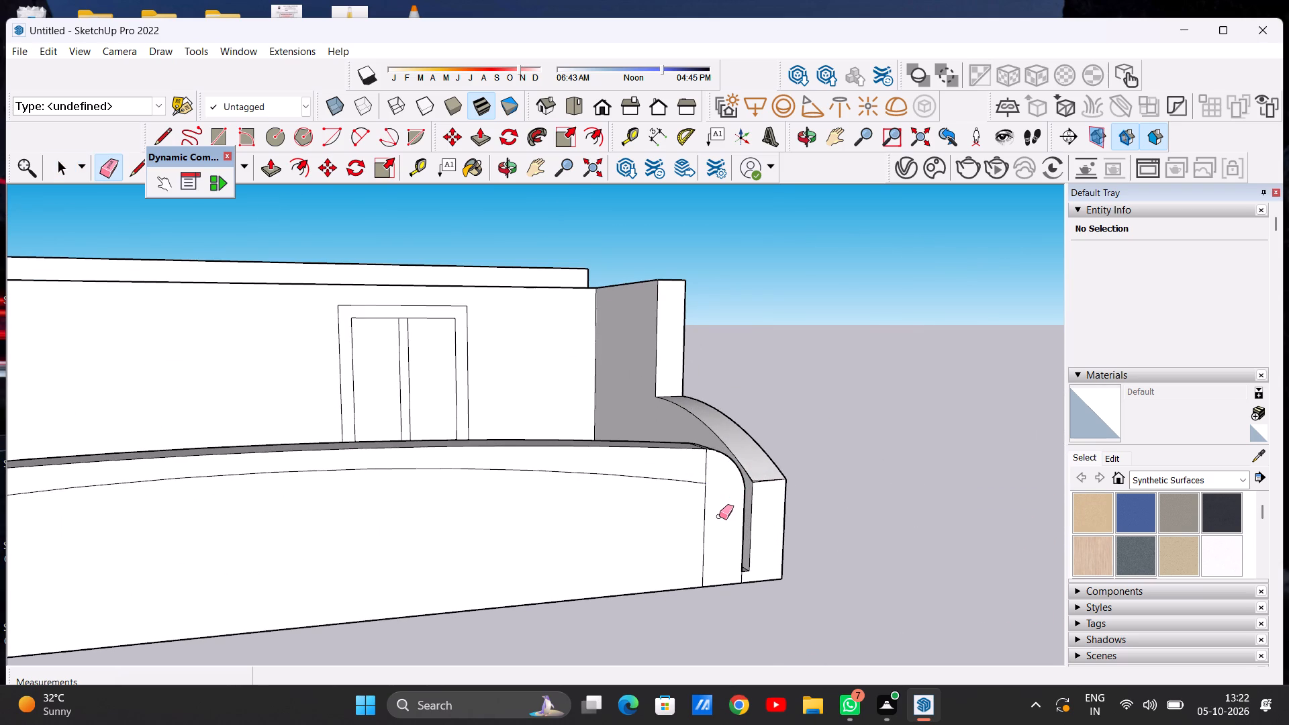
Erase the upper portions of both vertical lines above the new arc, leaving an arched panel outline on the low wall's face.
{"action": "scroll", "coordinate": [700, 463], "scroll_direction": "up", "scroll_amount": 6}
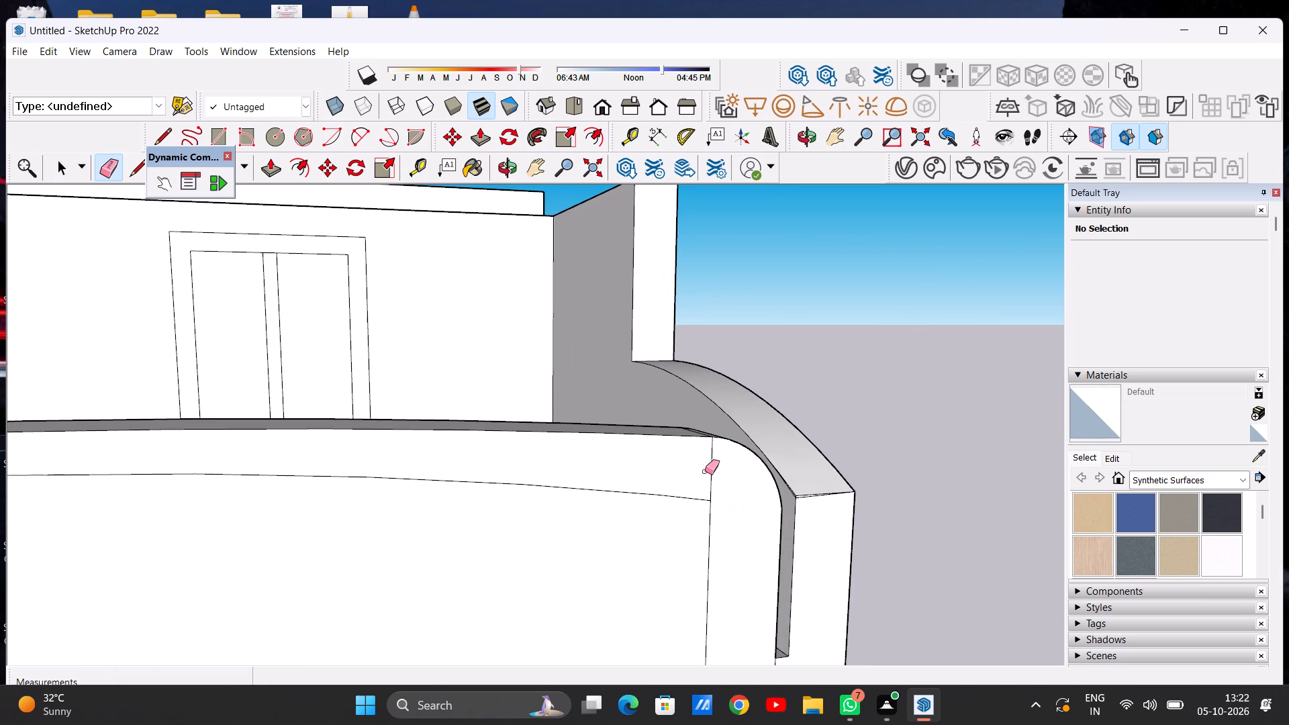
{"action": "left_click_drag", "start_coordinate": [706, 471], "coordinate": [724, 473]}
{"action": "scroll", "coordinate": [733, 495], "scroll_direction": "down", "scroll_amount": 14}
{"action": "scroll", "coordinate": [325, 512], "scroll_direction": "up", "scroll_amount": 6}
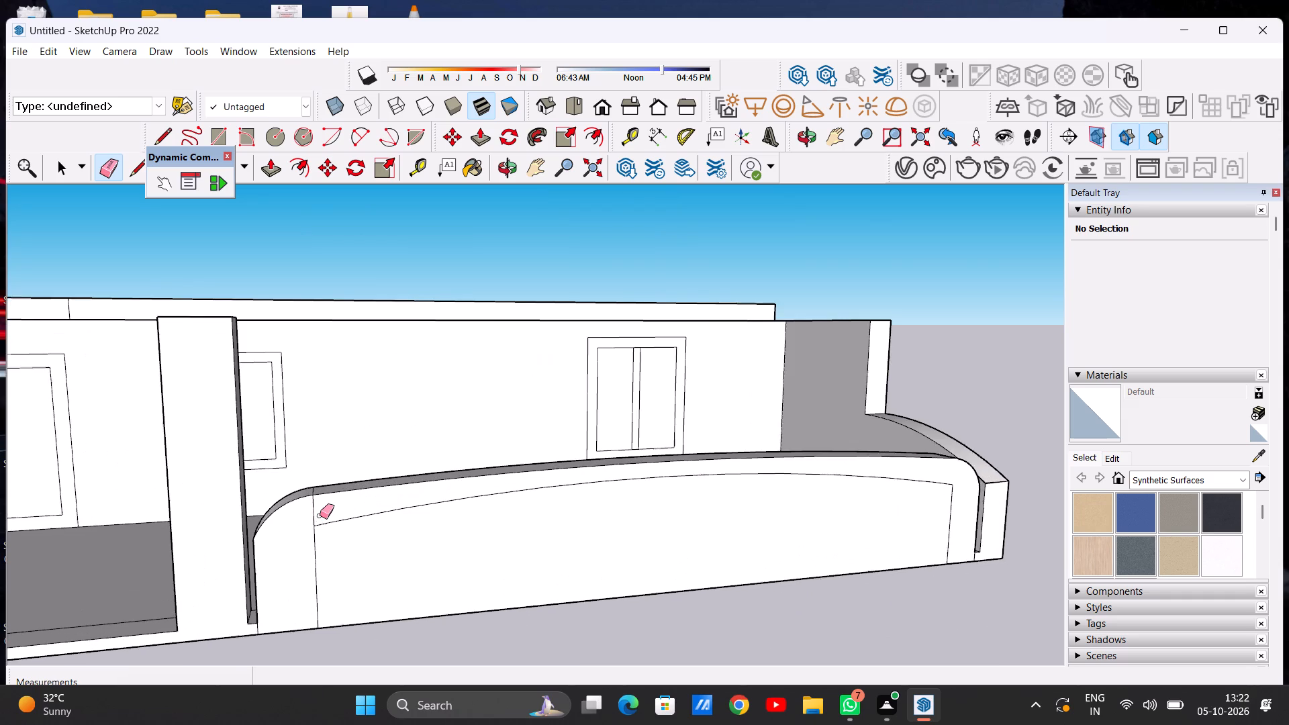
{"action": "left_click_drag", "start_coordinate": [304, 516], "coordinate": [318, 515]}
{"action": "key", "text": "space"}
{"action": "scroll", "coordinate": [435, 469], "scroll_direction": "down", "scroll_amount": 8}
{"action": "middle_click_drag", "start_coordinate": [400, 501], "coordinate": [534, 520]}
{"action": "scroll", "coordinate": [497, 495], "scroll_direction": "up", "scroll_amount": 6}
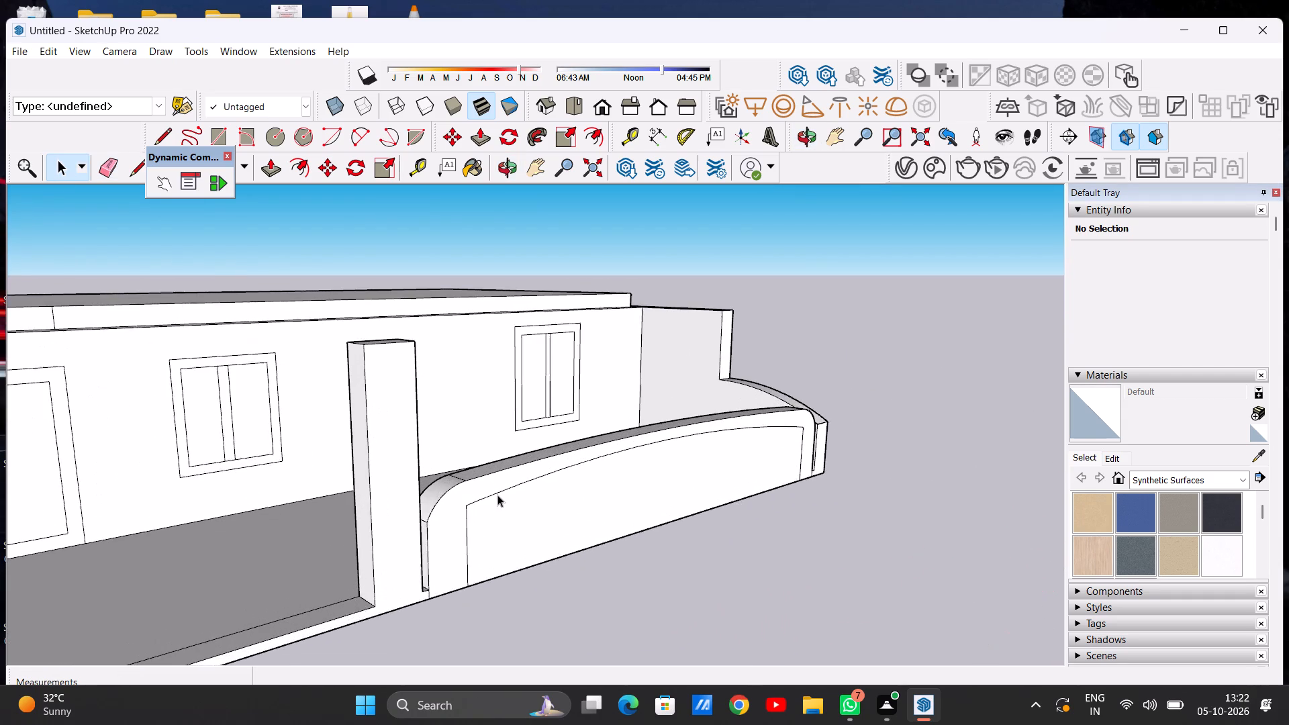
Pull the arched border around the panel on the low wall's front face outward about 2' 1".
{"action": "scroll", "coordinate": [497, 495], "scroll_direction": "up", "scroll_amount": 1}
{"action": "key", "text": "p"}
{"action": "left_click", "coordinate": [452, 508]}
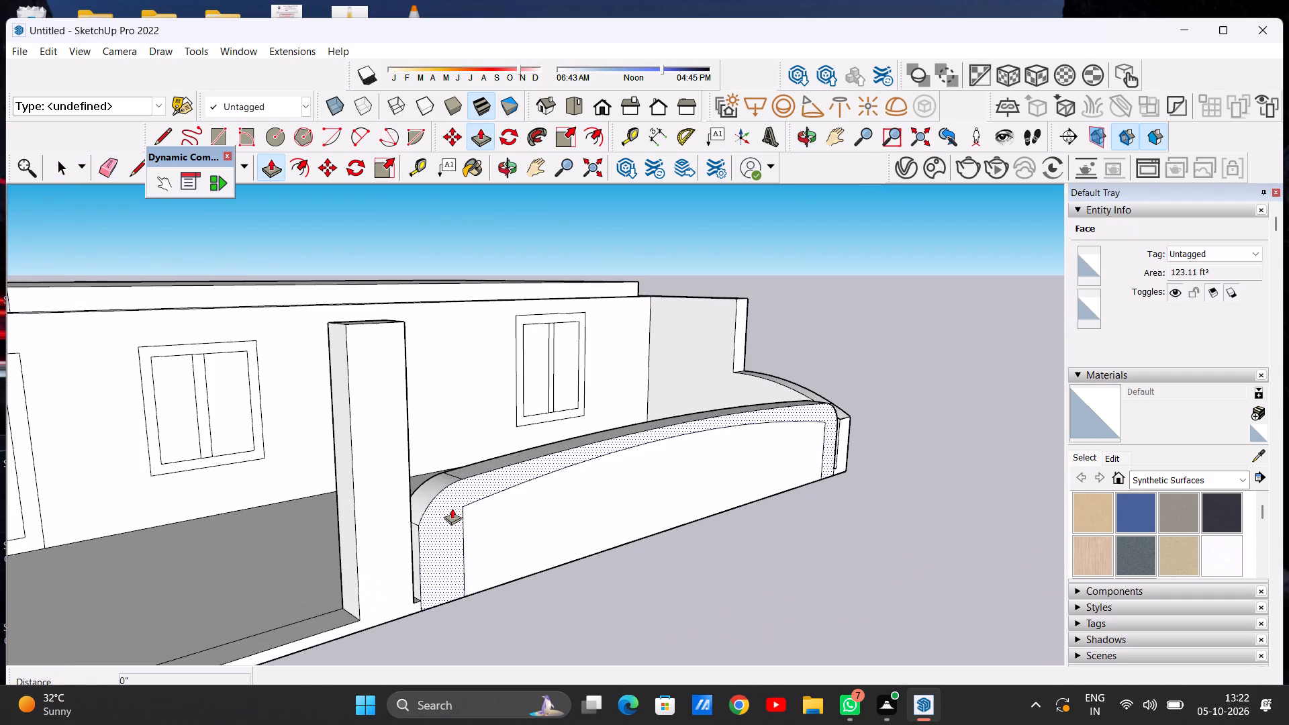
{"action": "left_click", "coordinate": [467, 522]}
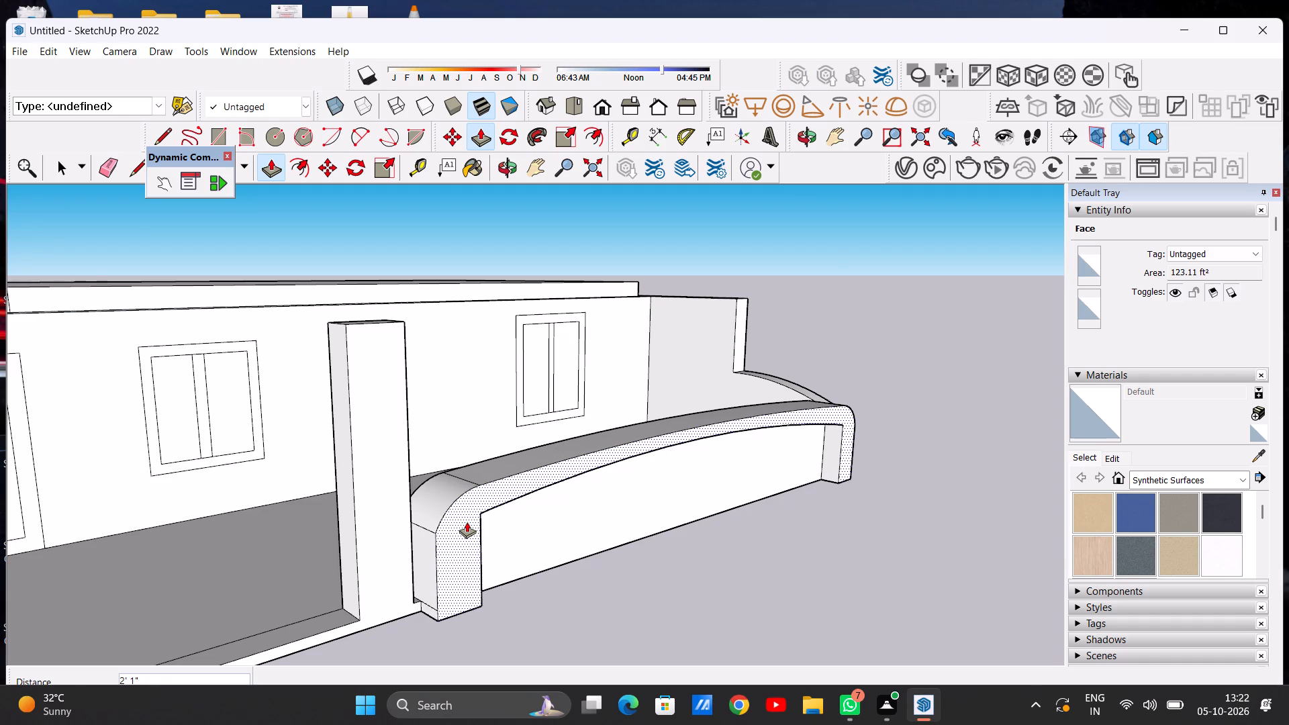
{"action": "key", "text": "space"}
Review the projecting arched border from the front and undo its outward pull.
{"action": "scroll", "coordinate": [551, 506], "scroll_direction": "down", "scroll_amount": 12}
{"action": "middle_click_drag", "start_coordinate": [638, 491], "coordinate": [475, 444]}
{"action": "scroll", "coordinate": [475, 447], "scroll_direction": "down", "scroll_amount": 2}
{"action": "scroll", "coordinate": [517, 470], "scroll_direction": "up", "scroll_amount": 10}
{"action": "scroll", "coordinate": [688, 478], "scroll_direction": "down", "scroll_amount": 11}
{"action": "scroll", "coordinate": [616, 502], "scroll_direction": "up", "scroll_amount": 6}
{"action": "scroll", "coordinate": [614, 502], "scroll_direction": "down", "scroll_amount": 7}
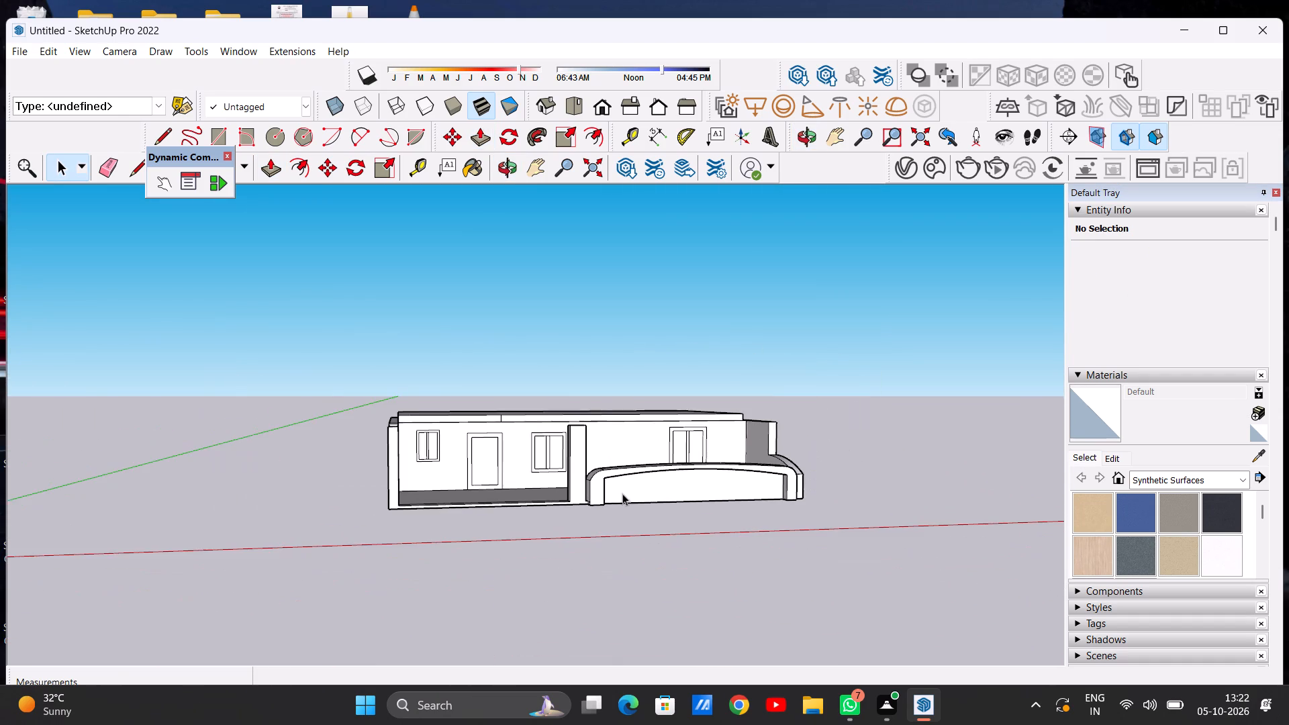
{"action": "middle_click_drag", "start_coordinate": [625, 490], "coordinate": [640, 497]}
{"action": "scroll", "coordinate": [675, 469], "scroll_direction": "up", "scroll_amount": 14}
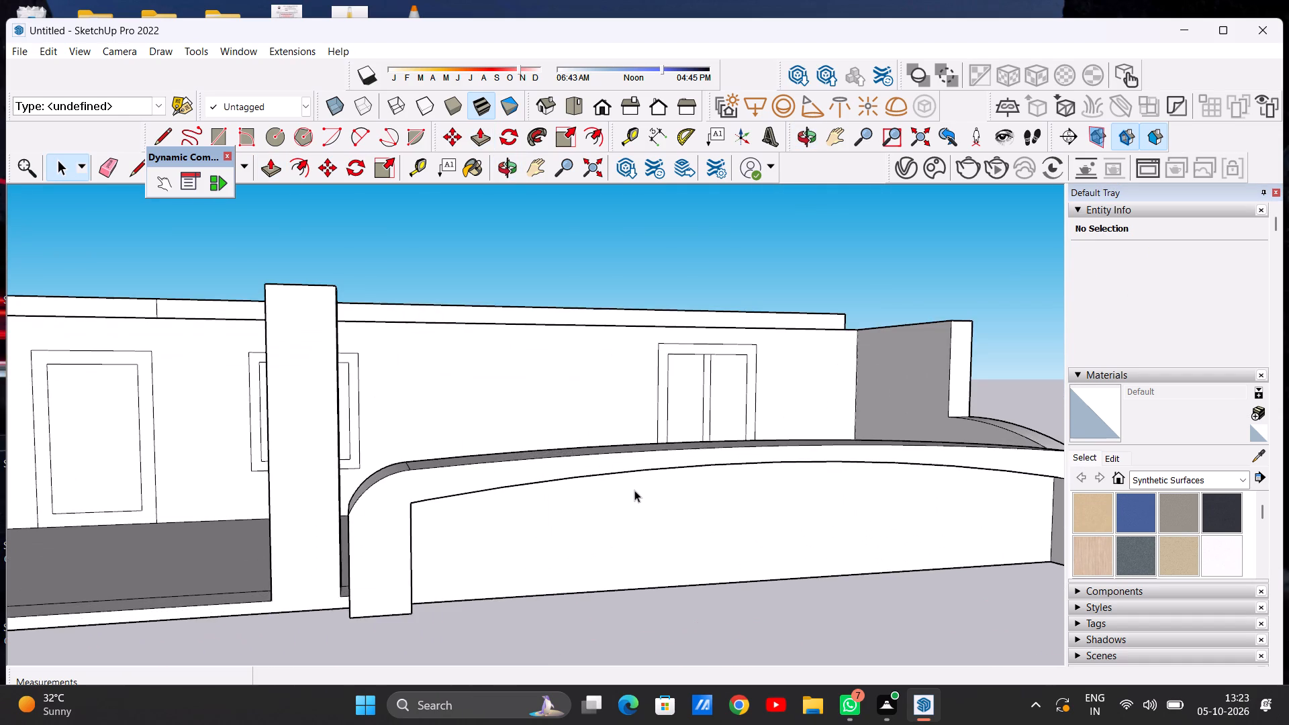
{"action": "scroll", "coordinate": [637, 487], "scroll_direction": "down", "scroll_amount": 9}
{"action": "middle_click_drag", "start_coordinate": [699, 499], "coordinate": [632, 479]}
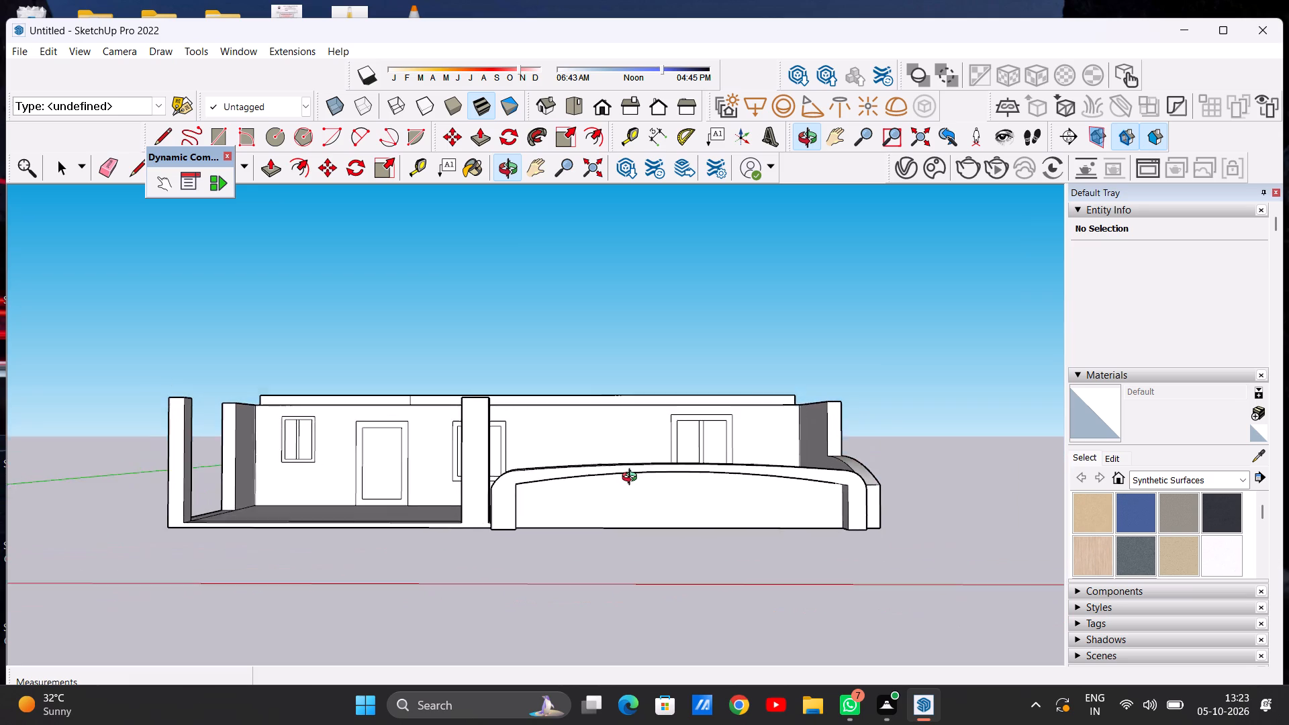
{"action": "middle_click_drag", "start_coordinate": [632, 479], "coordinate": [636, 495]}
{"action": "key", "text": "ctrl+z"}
Pull the arched border face around the low wall's front panel outward again, about 3' 7".
{"action": "scroll", "coordinate": [708, 488], "scroll_direction": "down", "scroll_amount": 5}
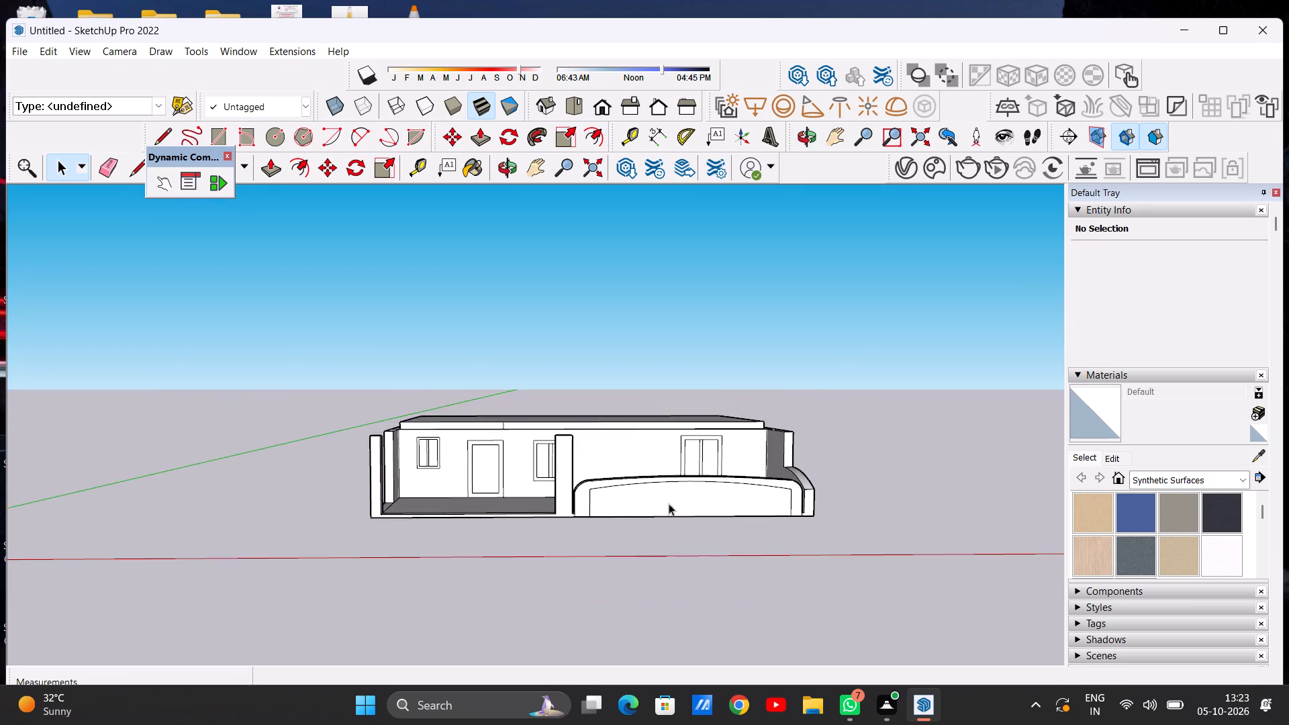
{"action": "scroll", "coordinate": [589, 505], "scroll_direction": "up", "scroll_amount": 8}
{"action": "scroll", "coordinate": [584, 496], "scroll_direction": "down", "scroll_amount": 6}
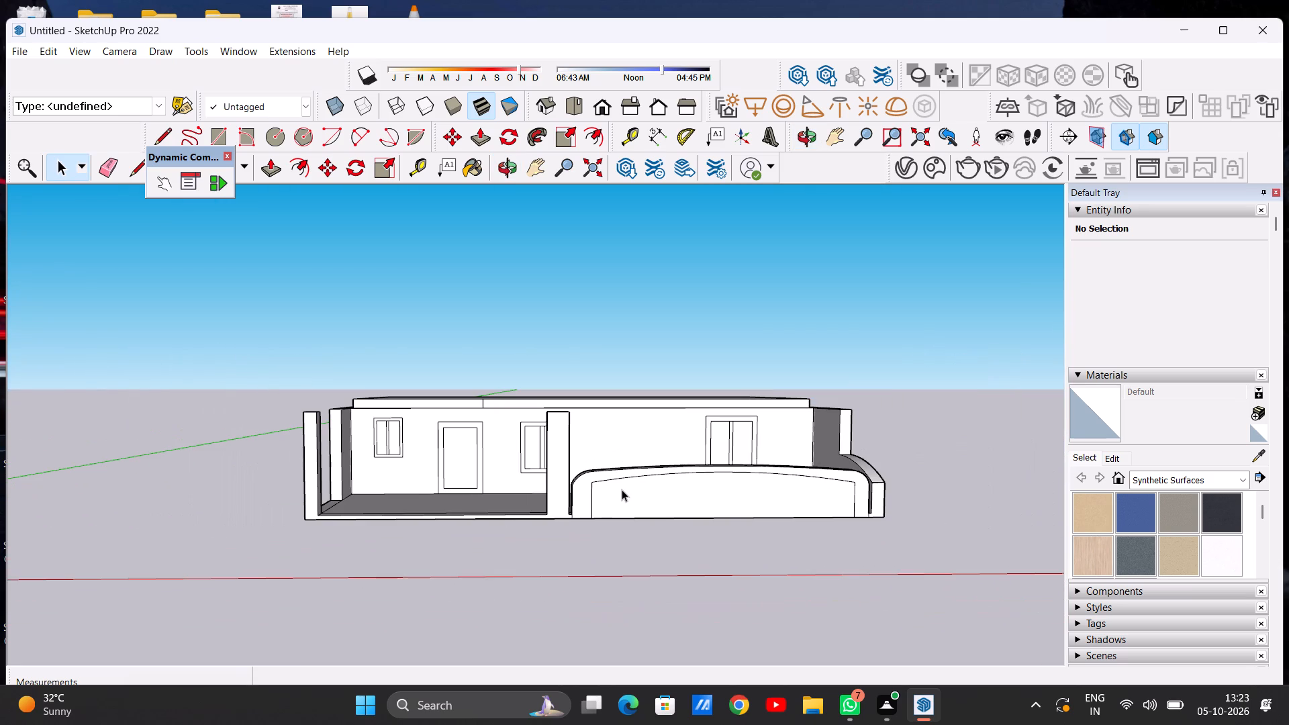
{"action": "scroll", "coordinate": [604, 475], "scroll_direction": "up", "scroll_amount": 8}
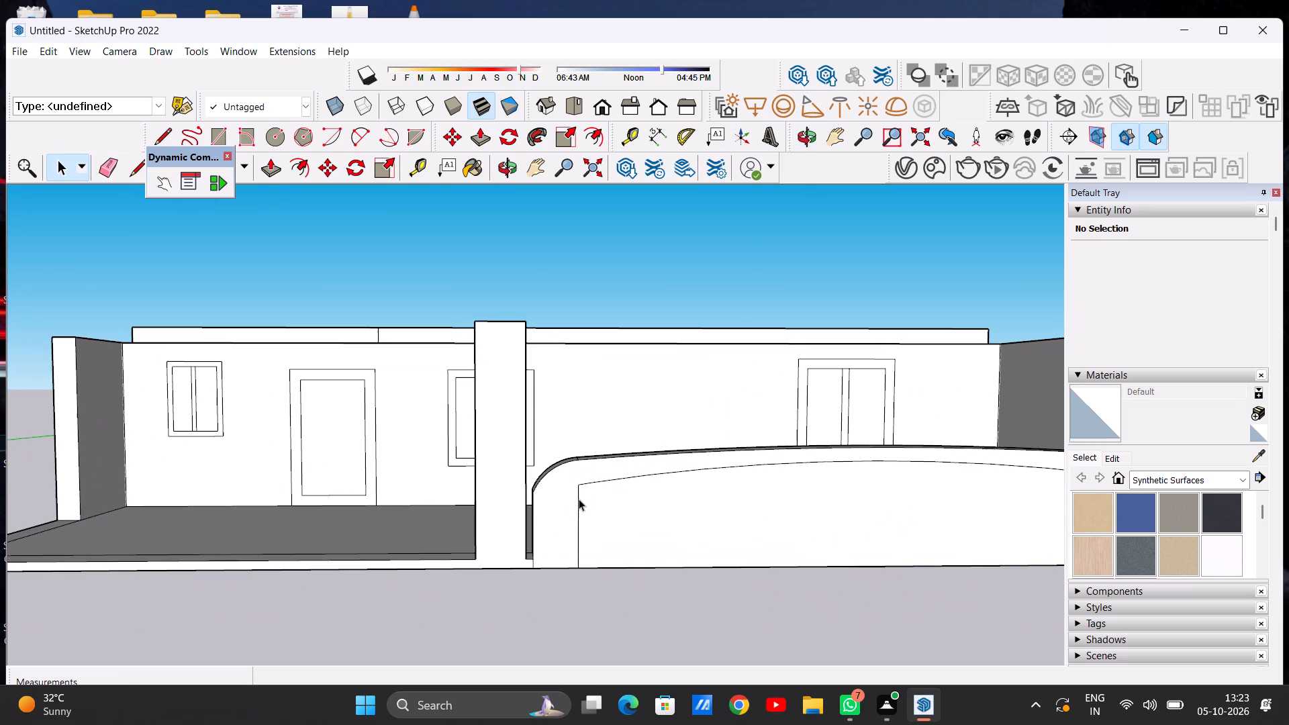
{"action": "key", "text": "p"}
{"action": "left_click", "coordinate": [554, 507]}
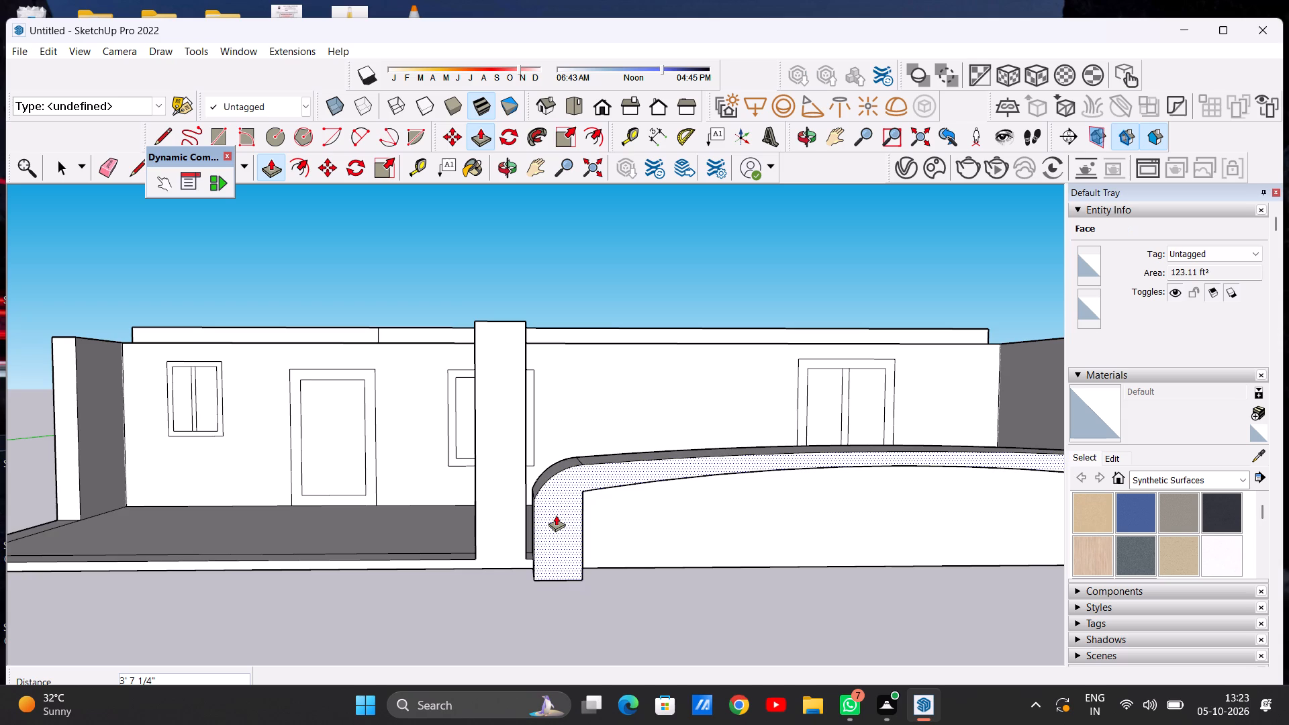
{"action": "left_click", "coordinate": [556, 515]}
{"action": "key", "text": "space"}
Examine the projecting arched border and the veranda front from straight on, from the side and from above.
{"action": "scroll", "coordinate": [671, 531], "scroll_direction": "down", "scroll_amount": 14}
{"action": "middle_click_drag", "start_coordinate": [595, 531], "coordinate": [845, 501]}
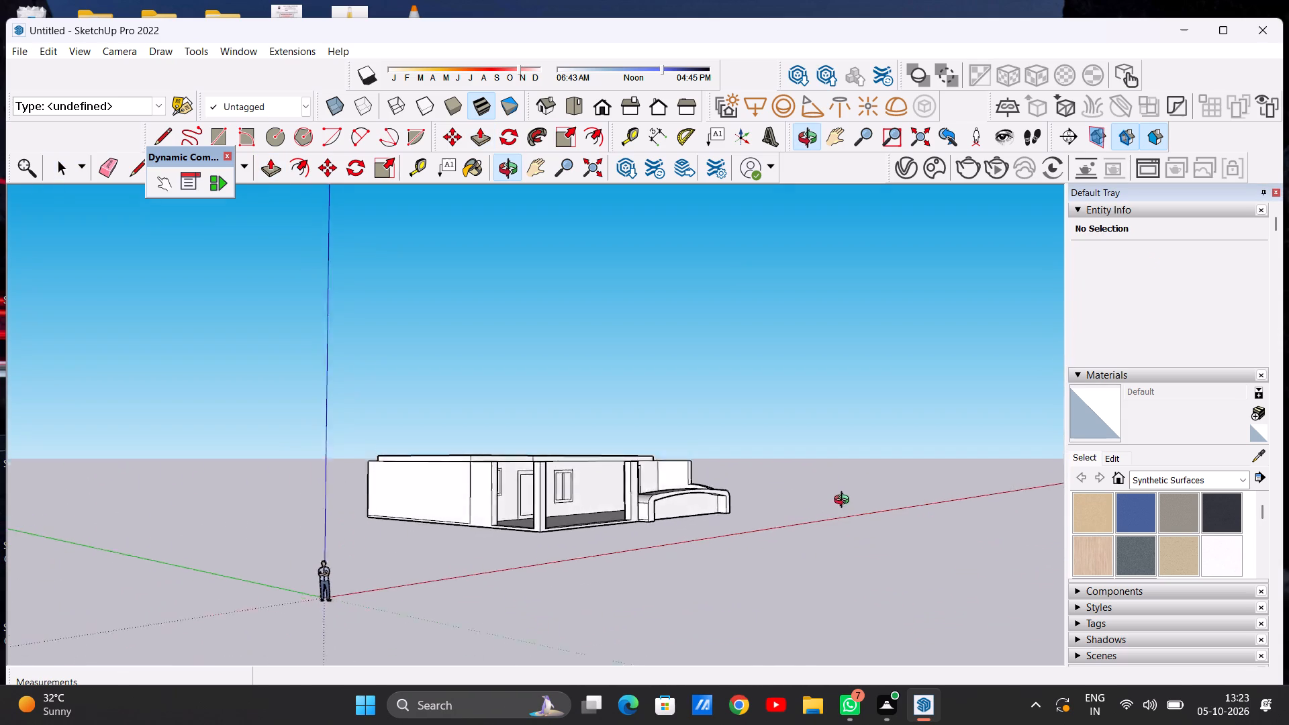
{"action": "middle_click_drag", "start_coordinate": [845, 501], "coordinate": [565, 552]}
{"action": "scroll", "coordinate": [771, 483], "scroll_direction": "down", "scroll_amount": 5}
{"action": "scroll", "coordinate": [775, 501], "scroll_direction": "up", "scroll_amount": 5}
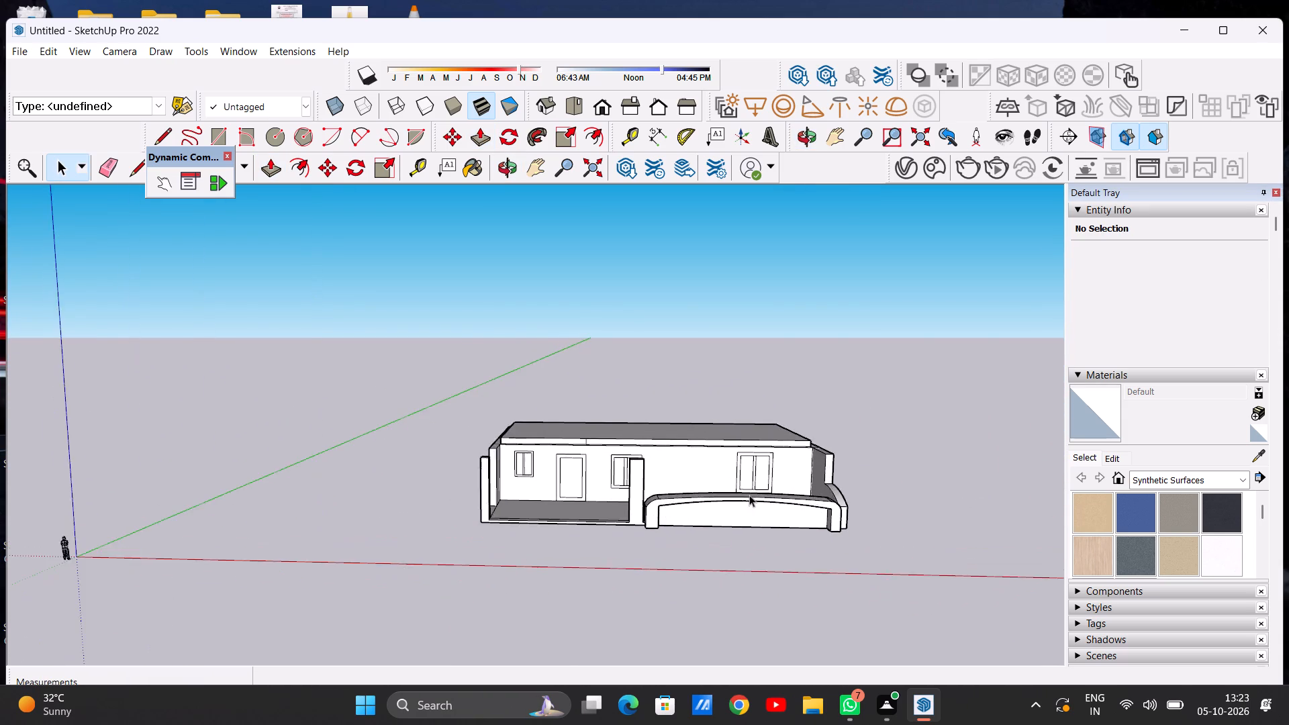
{"action": "scroll", "coordinate": [749, 495], "scroll_direction": "down", "scroll_amount": 4}
{"action": "middle_click_drag", "start_coordinate": [755, 495], "coordinate": [485, 658]}
{"action": "middle_click_drag", "start_coordinate": [612, 614], "coordinate": [793, 464]}
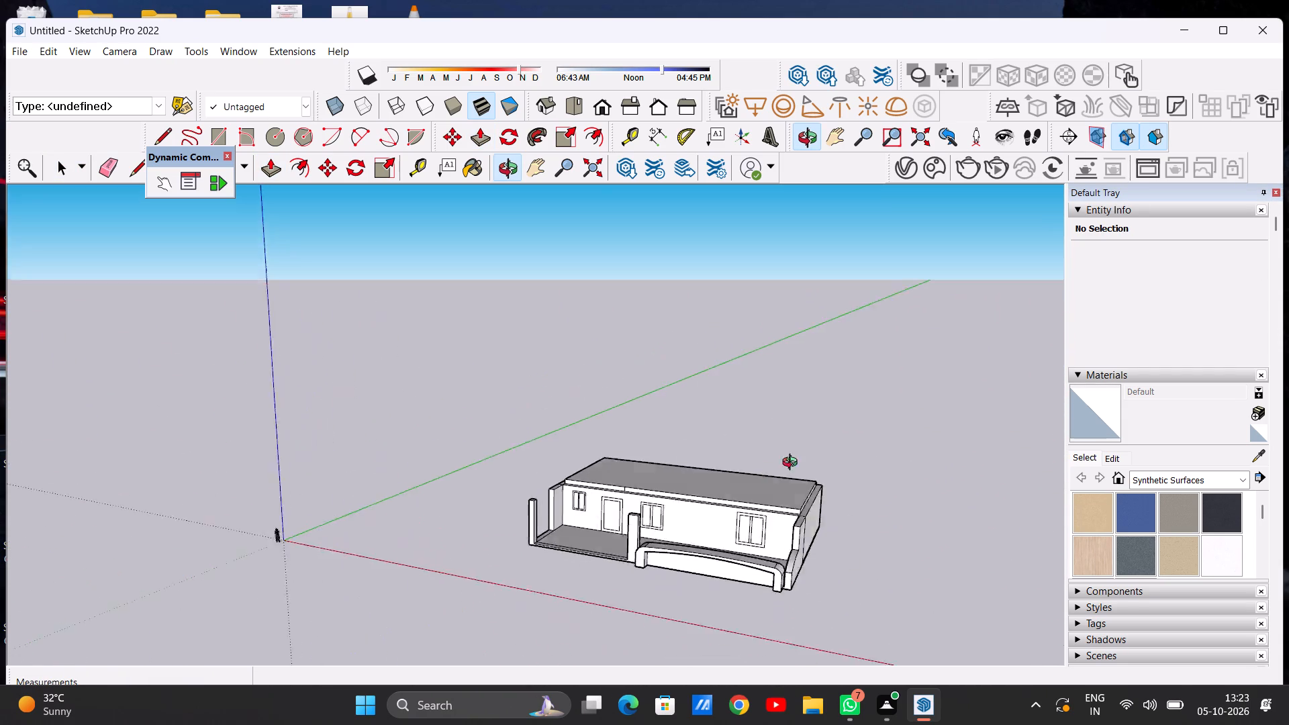
{"action": "middle_click_drag", "start_coordinate": [793, 464], "coordinate": [823, 444]}
{"action": "scroll", "coordinate": [703, 552], "scroll_direction": "down", "scroll_amount": 4}
{"action": "middle_click_drag", "start_coordinate": [663, 557], "coordinate": [739, 505]}
{"action": "scroll", "coordinate": [690, 546], "scroll_direction": "up", "scroll_amount": 14}
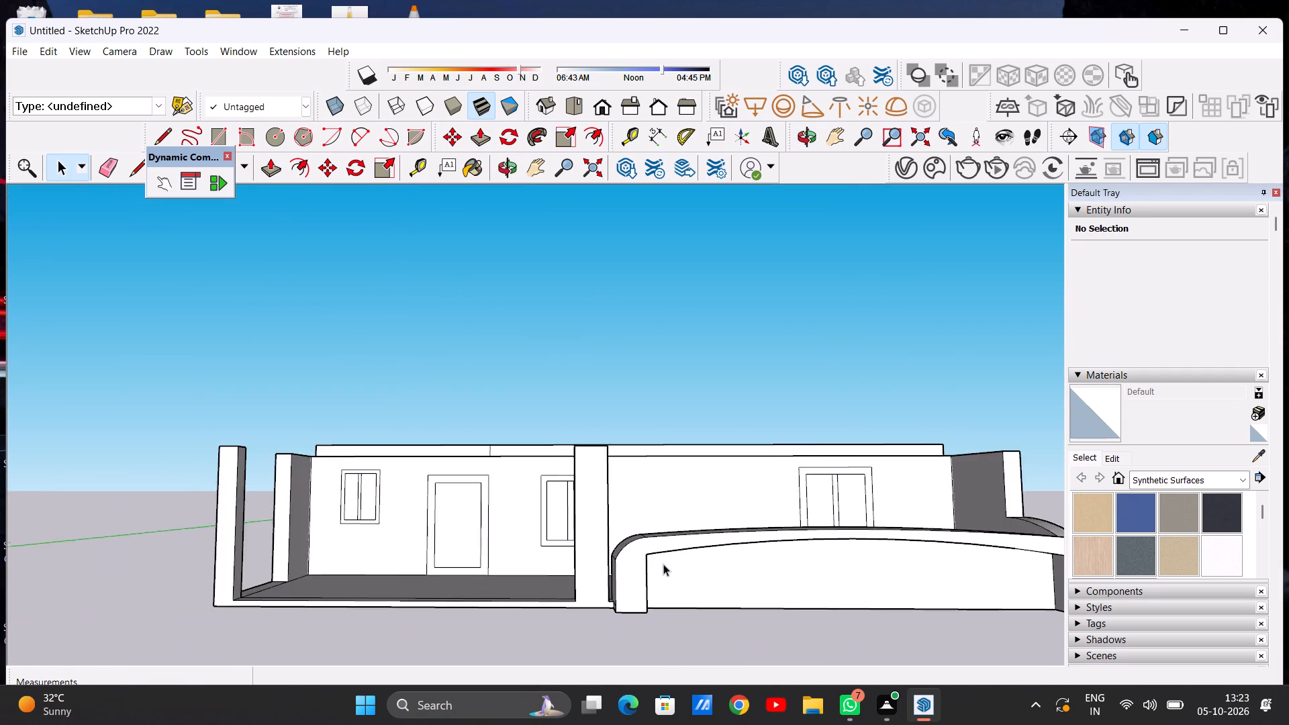
{"action": "scroll", "coordinate": [663, 564], "scroll_direction": "up", "scroll_amount": 6}
{"action": "scroll", "coordinate": [663, 561], "scroll_direction": "down", "scroll_amount": 16}
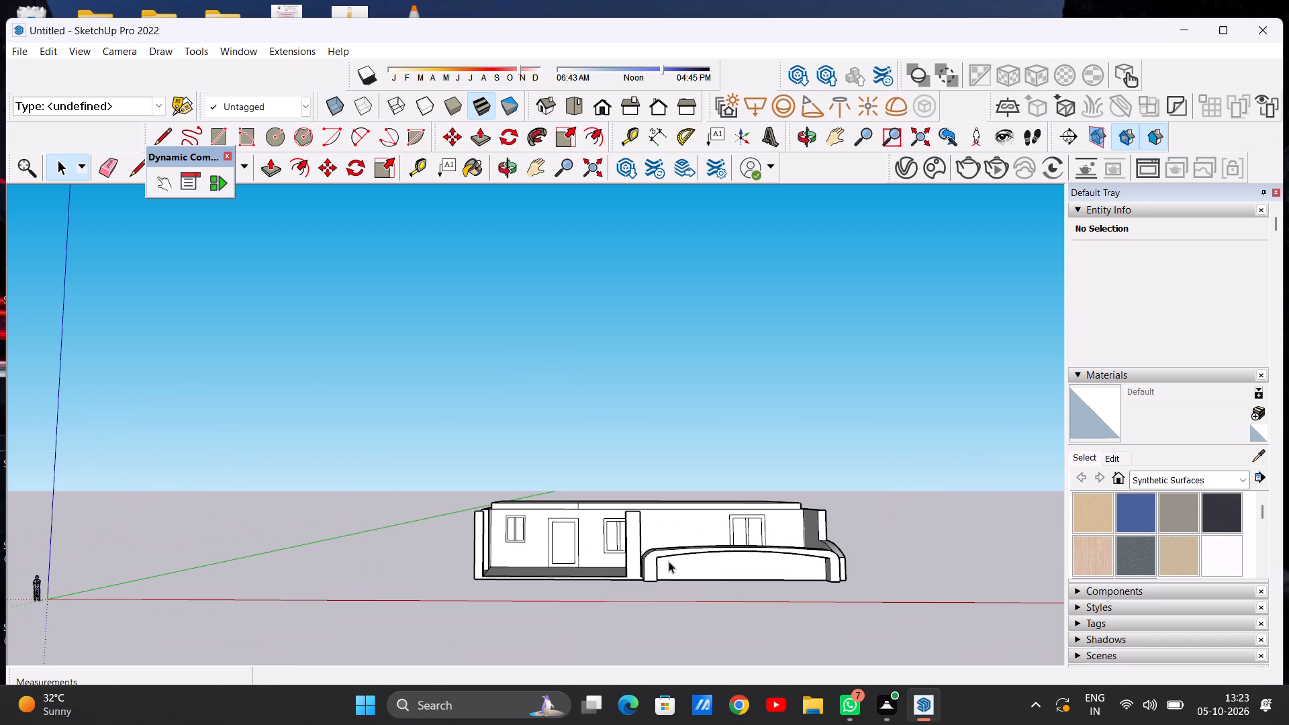
{"action": "scroll", "coordinate": [674, 556], "scroll_direction": "down", "scroll_amount": 2}
{"action": "scroll", "coordinate": [711, 563], "scroll_direction": "up", "scroll_amount": 10}
{"action": "scroll", "coordinate": [717, 550], "scroll_direction": "down", "scroll_amount": 4}
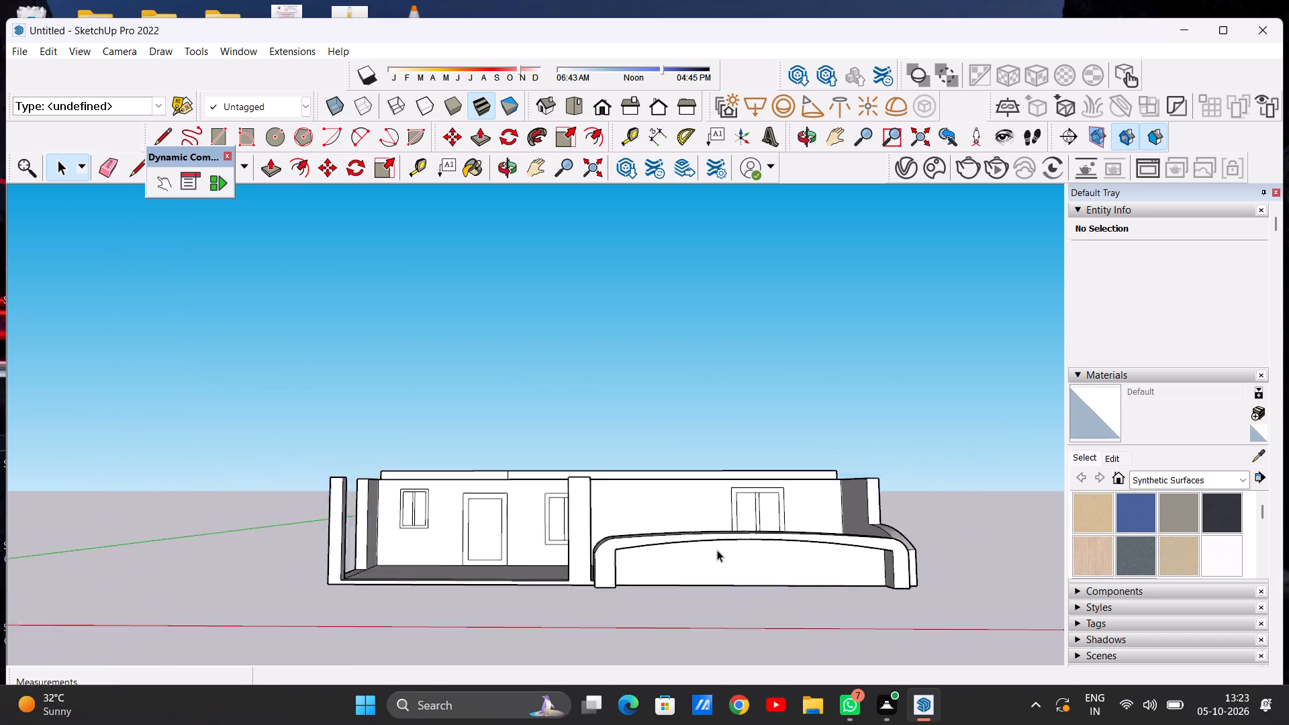
{"action": "scroll", "coordinate": [717, 550], "scroll_direction": "down", "scroll_amount": 15}
{"action": "scroll", "coordinate": [706, 574], "scroll_direction": "up", "scroll_amount": 6}
{"action": "middle_click_drag", "start_coordinate": [711, 557], "coordinate": [665, 551]}
{"action": "scroll", "coordinate": [734, 552], "scroll_direction": "up", "scroll_amount": 12}
{"action": "scroll", "coordinate": [736, 559], "scroll_direction": "down", "scroll_amount": 11}
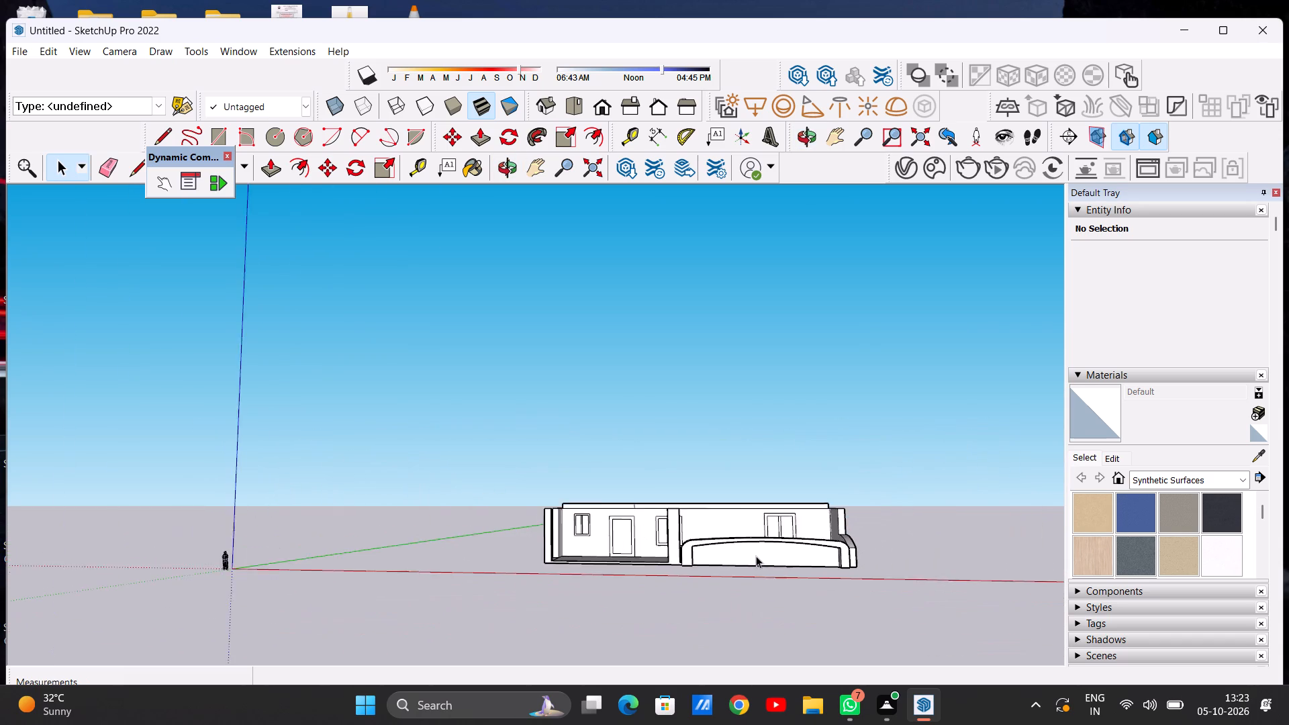
{"action": "scroll", "coordinate": [756, 556], "scroll_direction": "down", "scroll_amount": 5}
{"action": "middle_click_drag", "start_coordinate": [698, 545], "coordinate": [700, 632]}
{"action": "scroll", "coordinate": [673, 524], "scroll_direction": "up", "scroll_amount": 9}
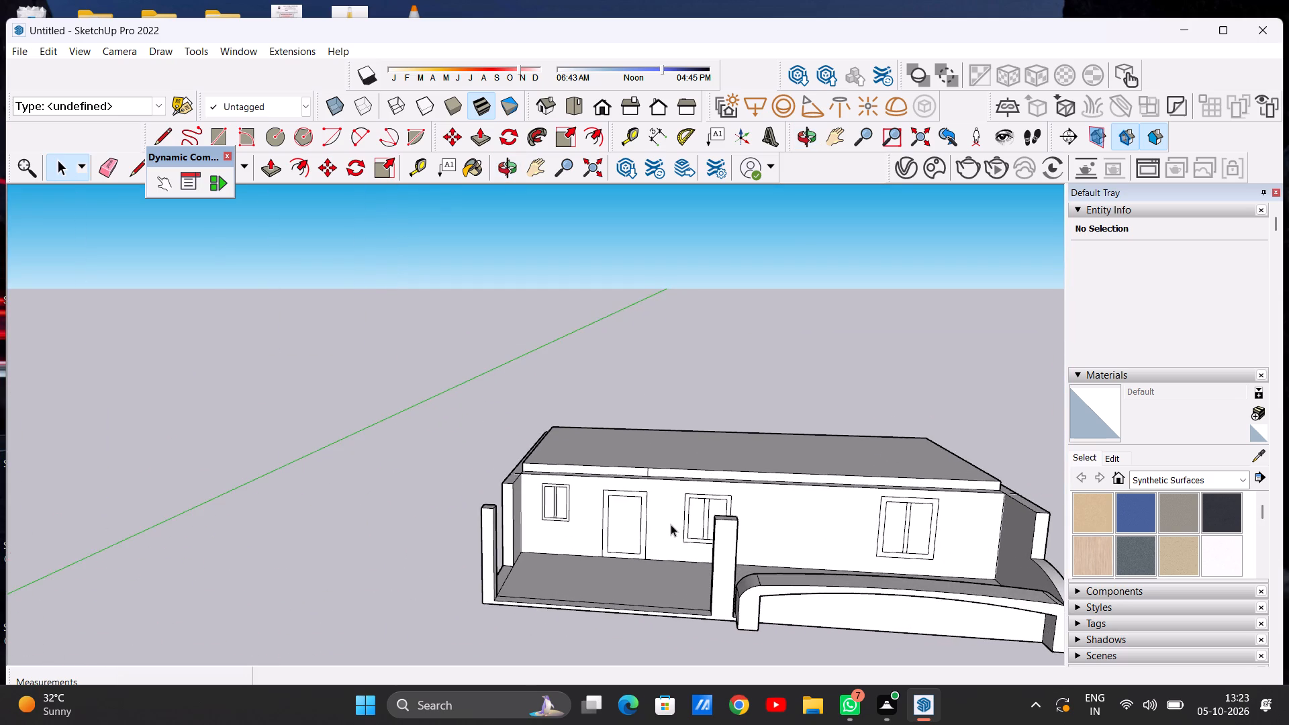
{"action": "scroll", "coordinate": [698, 536], "scroll_direction": "up", "scroll_amount": 3}
{"action": "scroll", "coordinate": [695, 520], "scroll_direction": "down", "scroll_amount": 7}
{"action": "middle_click_drag", "start_coordinate": [724, 522], "coordinate": [794, 453]}
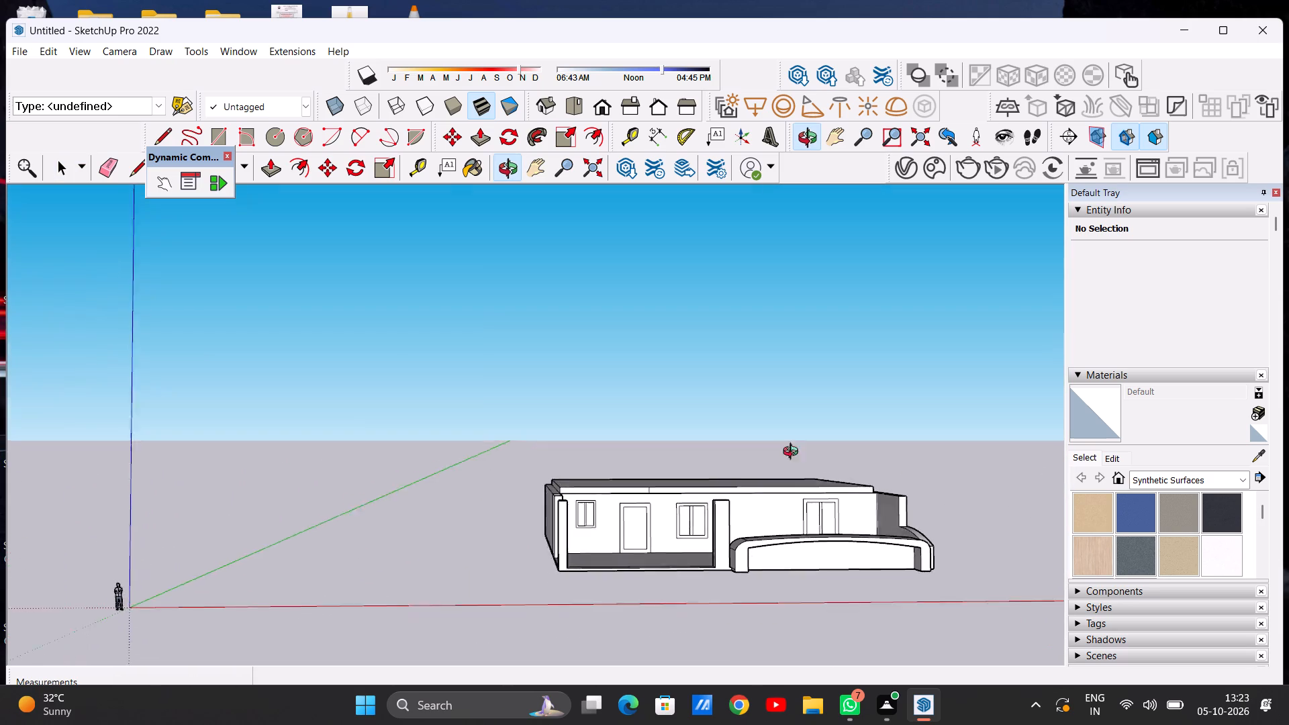
{"action": "middle_click_drag", "start_coordinate": [794, 453], "coordinate": [811, 436]}
{"action": "scroll", "coordinate": [741, 486], "scroll_direction": "up", "scroll_amount": 3}
{"action": "middle_click_drag", "start_coordinate": [674, 507], "coordinate": [602, 554]}
{"action": "scroll", "coordinate": [610, 545], "scroll_direction": "up", "scroll_amount": 3}
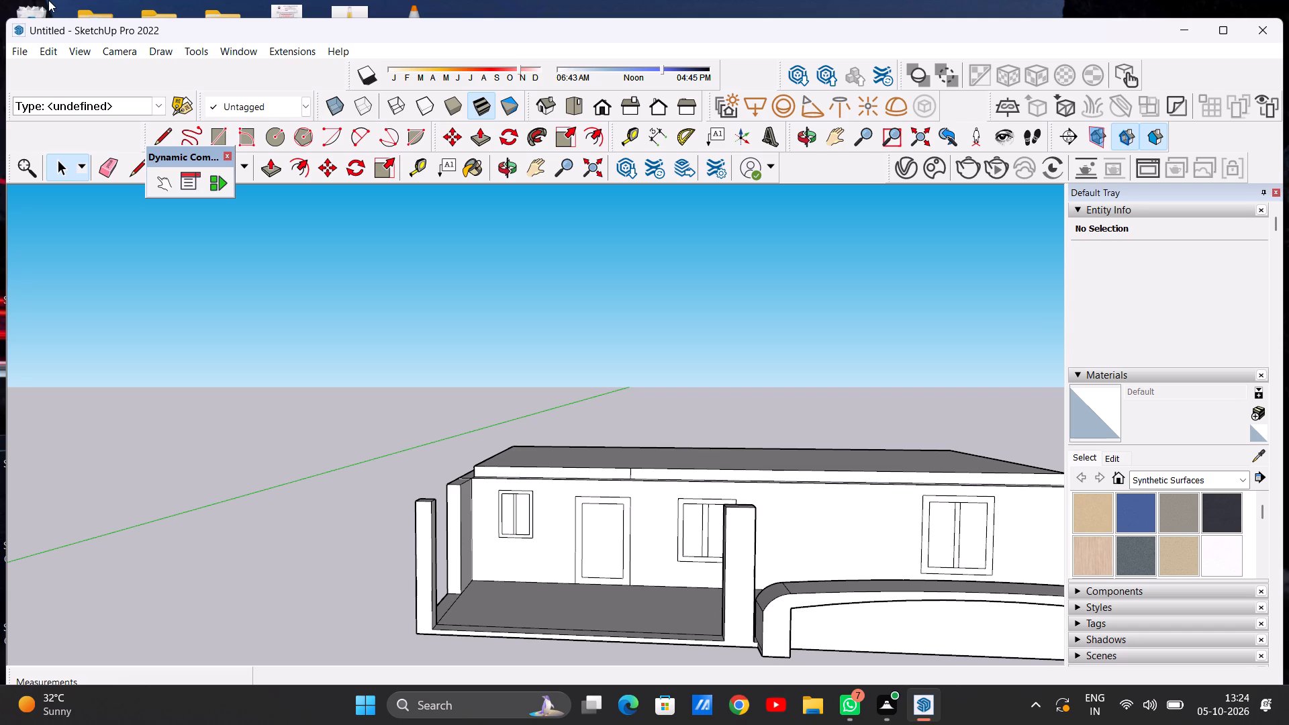
Erase the short vertical line on the roof slab's front face above the door.
{"action": "scroll", "coordinate": [616, 570], "scroll_direction": "down", "scroll_amount": 4}
{"action": "scroll", "coordinate": [612, 567], "scroll_direction": "down", "scroll_amount": 20}
{"action": "scroll", "coordinate": [612, 567], "scroll_direction": "down", "scroll_amount": 17}
{"action": "scroll", "coordinate": [686, 601], "scroll_direction": "up", "scroll_amount": 7}
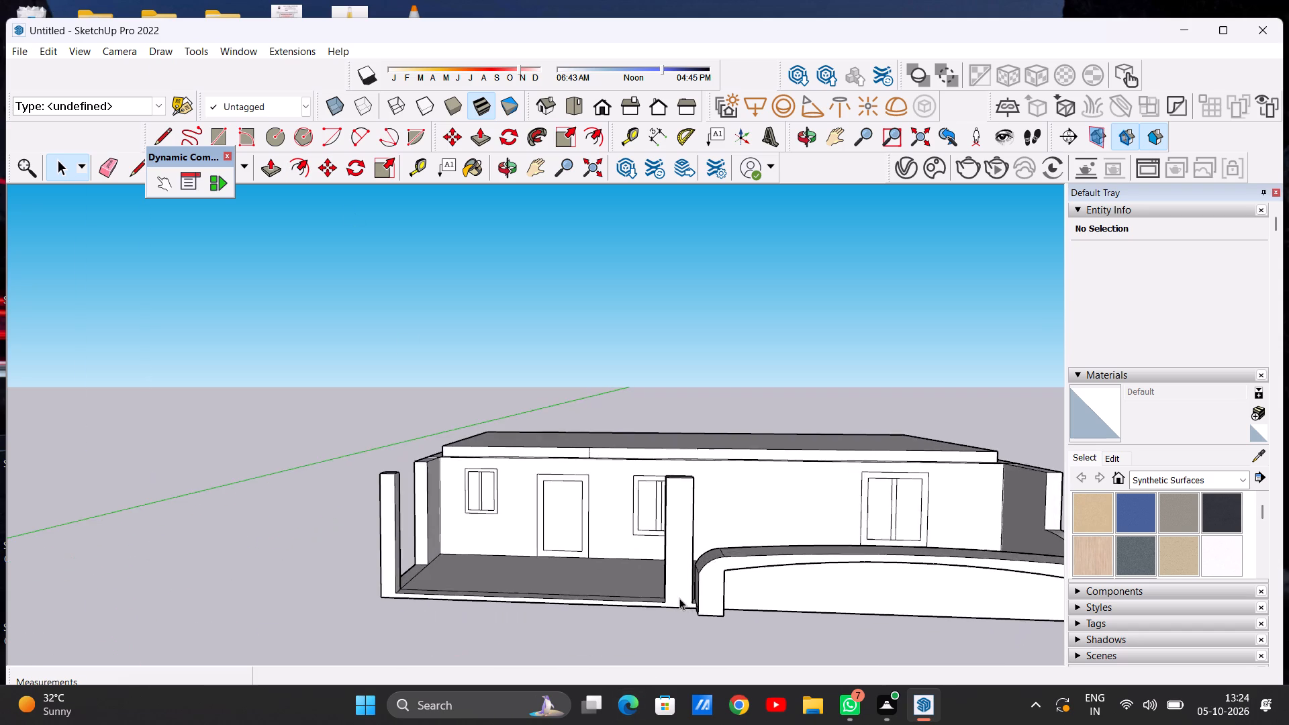
{"action": "scroll", "coordinate": [680, 602], "scroll_direction": "up", "scroll_amount": 1}
{"action": "scroll", "coordinate": [680, 602], "scroll_direction": "down", "scroll_amount": 11}
{"action": "scroll", "coordinate": [671, 548], "scroll_direction": "up", "scroll_amount": 6}
{"action": "scroll", "coordinate": [644, 546], "scroll_direction": "down", "scroll_amount": 3}
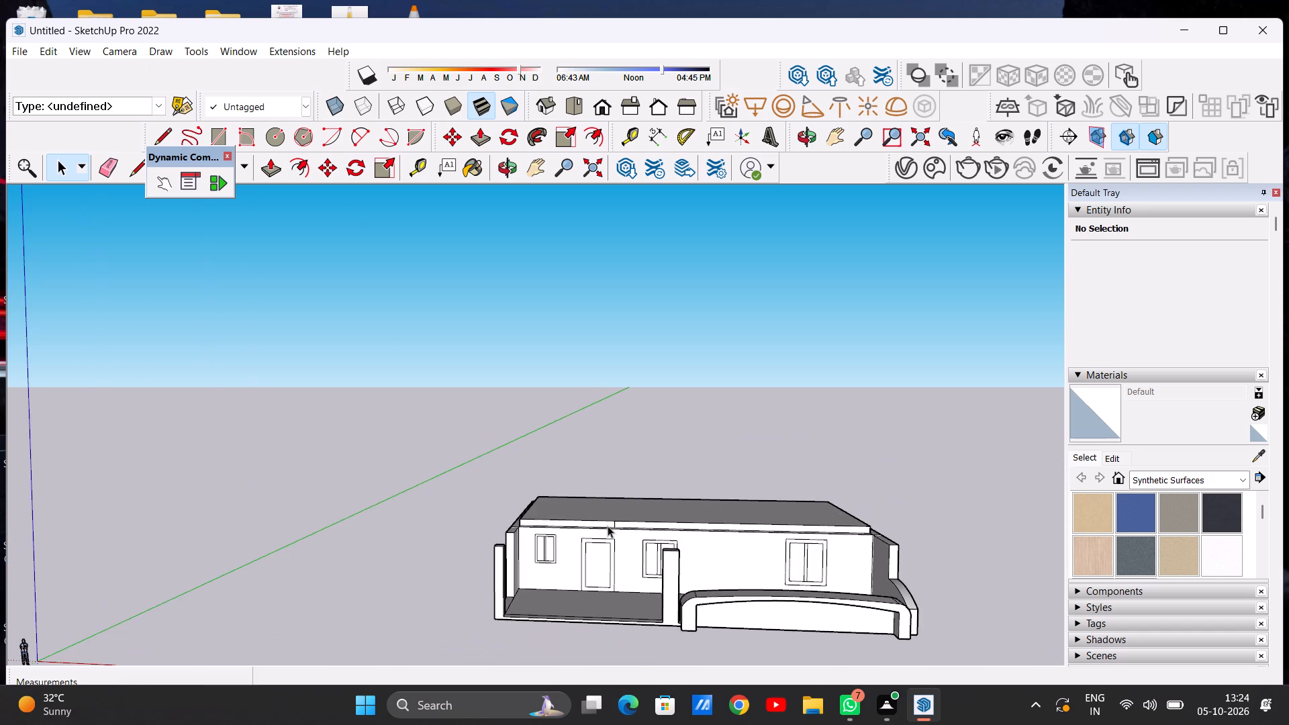
{"action": "scroll", "coordinate": [616, 526], "scroll_direction": "up", "scroll_amount": 8}
{"action": "scroll", "coordinate": [620, 524], "scroll_direction": "down", "scroll_amount": 1}
{"action": "scroll", "coordinate": [620, 524], "scroll_direction": "up", "scroll_amount": 16}
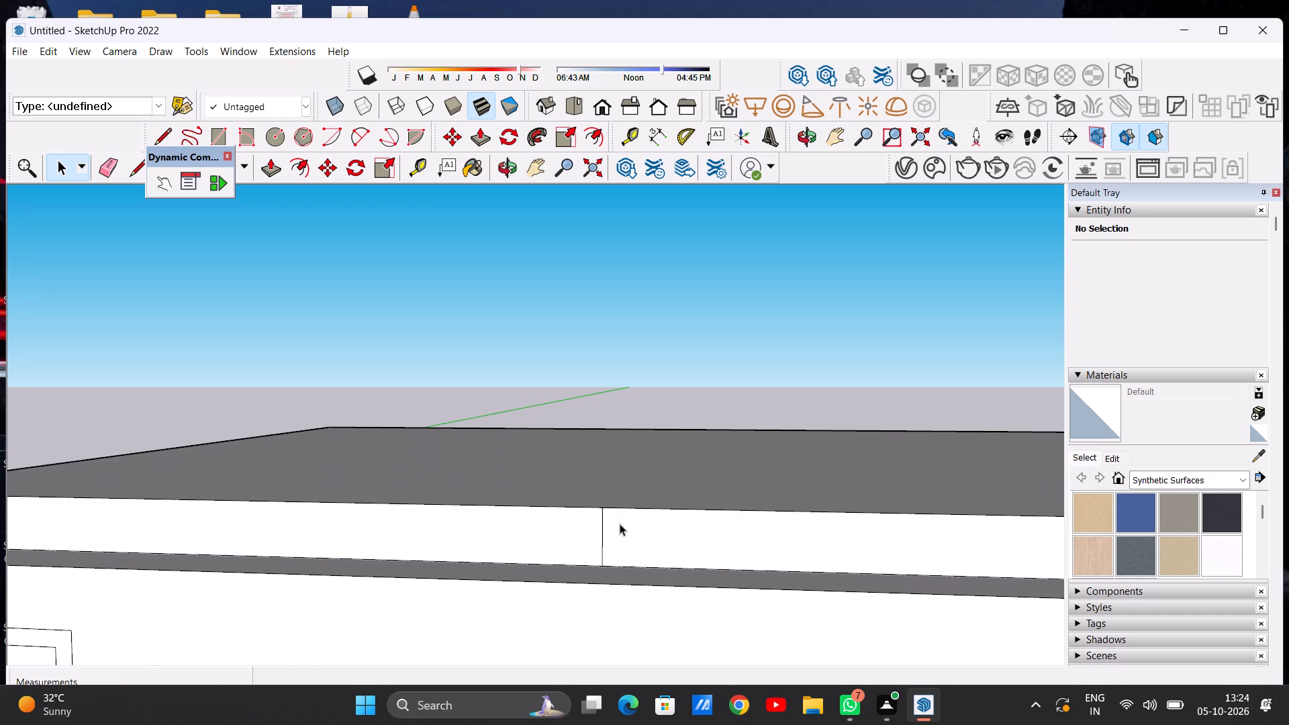
{"action": "key", "text": "e"}
{"action": "scroll", "coordinate": [576, 532], "scroll_direction": "up", "scroll_amount": 6}
{"action": "left_click_drag", "start_coordinate": [618, 541], "coordinate": [647, 543]}
{"action": "scroll", "coordinate": [543, 579], "scroll_direction": "down", "scroll_amount": 18}
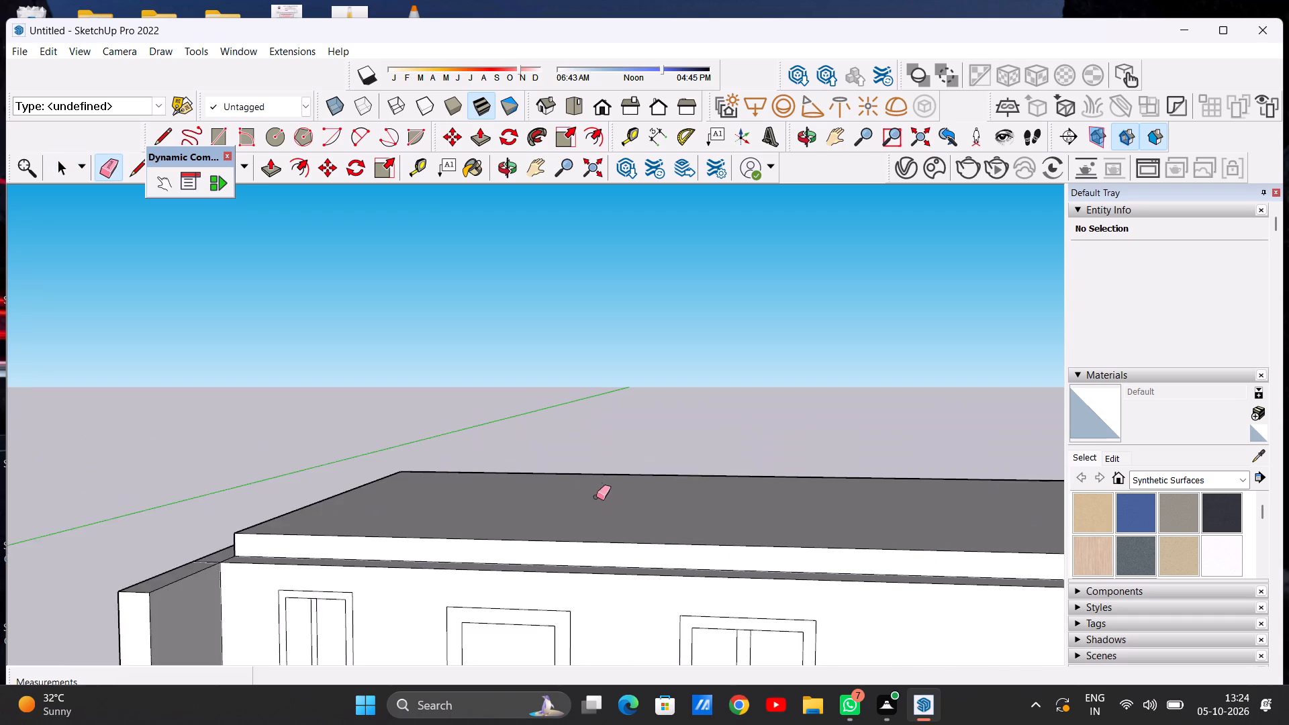
{"action": "scroll", "coordinate": [596, 497], "scroll_direction": "down", "scroll_amount": 5}
{"action": "scroll", "coordinate": [592, 495], "scroll_direction": "up", "scroll_amount": 1}
{"action": "scroll", "coordinate": [592, 495], "scroll_direction": "down", "scroll_amount": 12}
{"action": "middle_click_drag", "start_coordinate": [628, 518], "coordinate": [609, 669]}
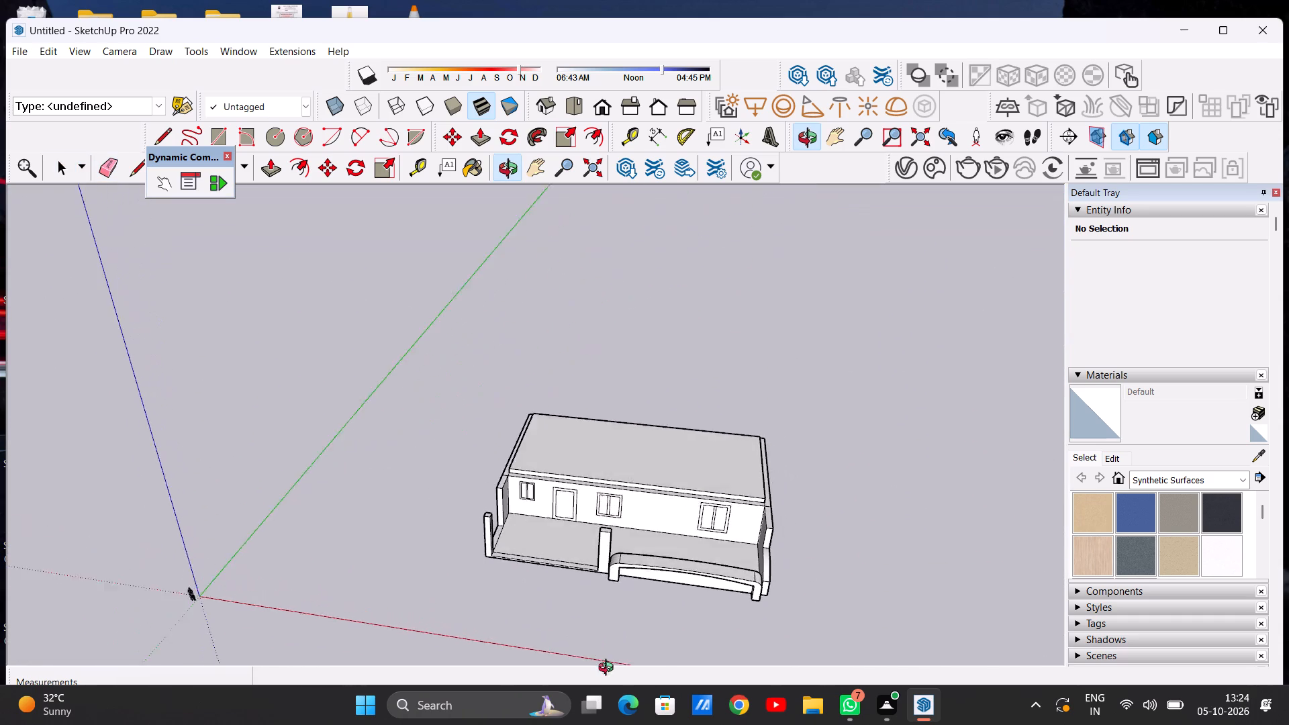
{"action": "middle_click_drag", "start_coordinate": [609, 669], "coordinate": [661, 674]}
{"action": "scroll", "coordinate": [697, 559], "scroll_direction": "up", "scroll_amount": 7}
{"action": "key", "text": "space"}
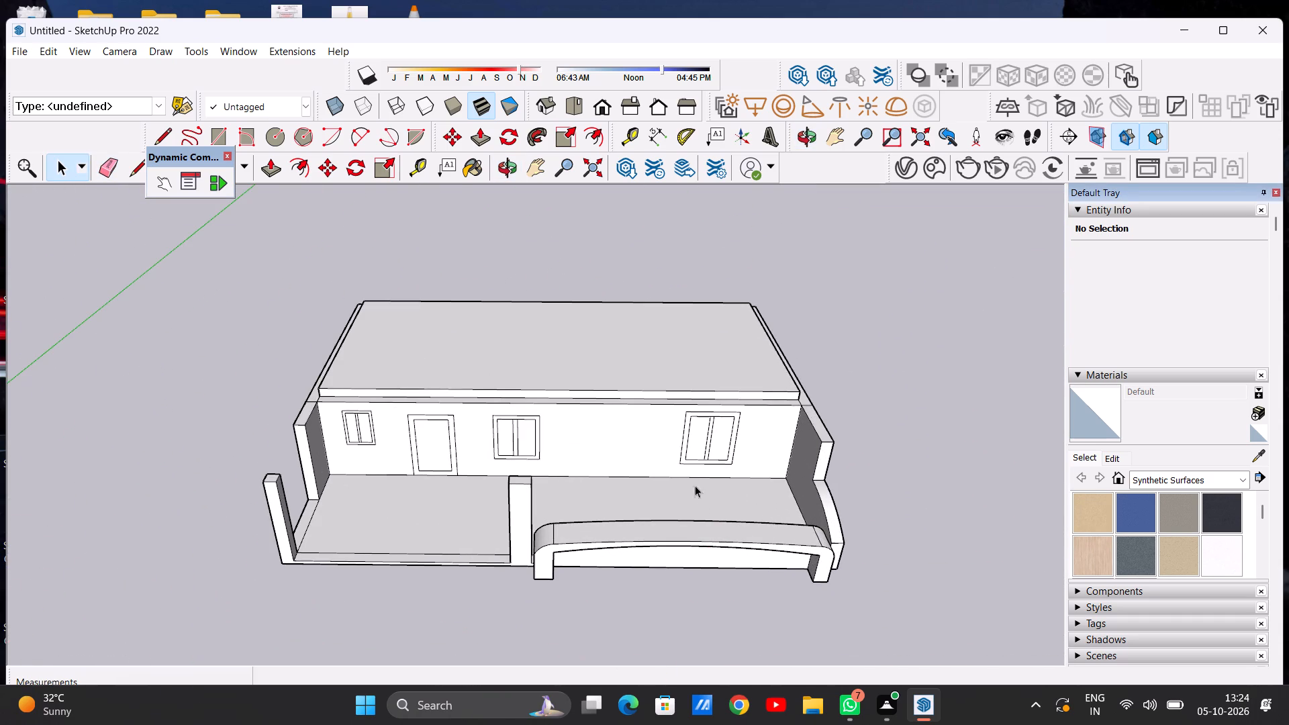
Examine the roof, veranda floor, posts and side walls from above, up close and from the house's end.
{"action": "middle_click_drag", "start_coordinate": [685, 473], "coordinate": [655, 697]}
{"action": "scroll", "coordinate": [669, 526], "scroll_direction": "down", "scroll_amount": 9}
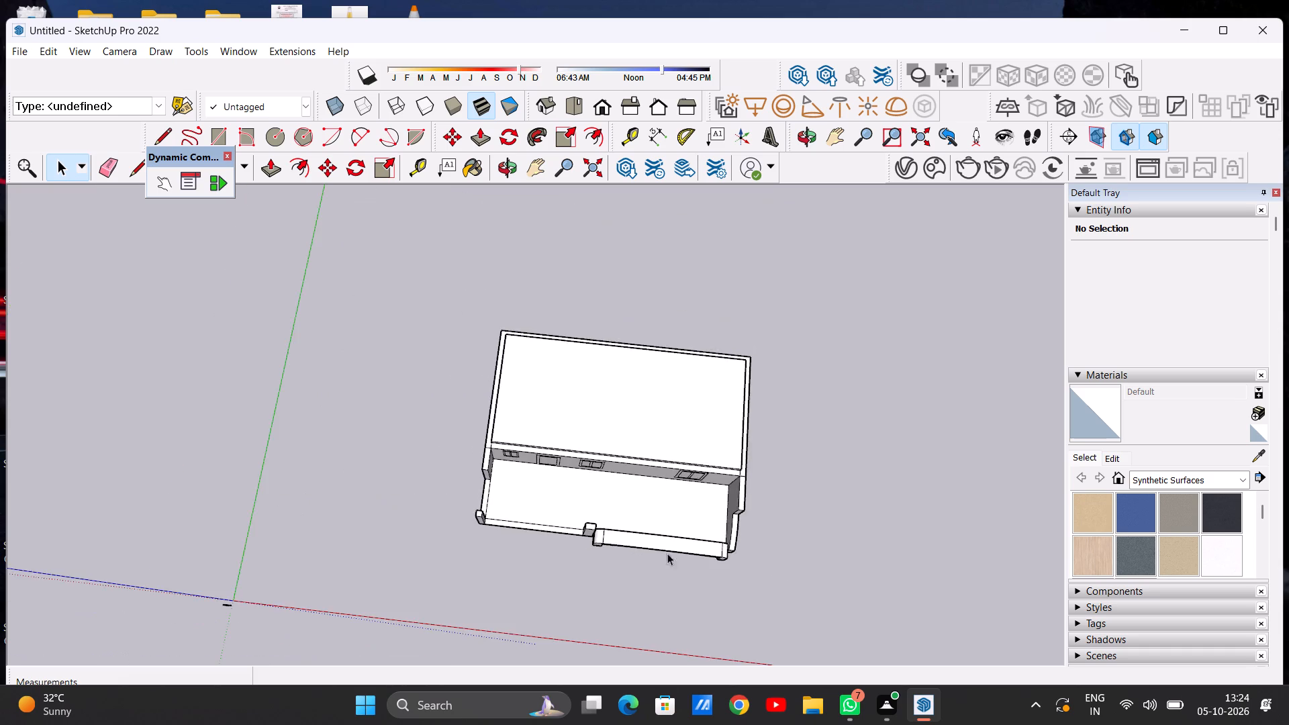
{"action": "middle_click_drag", "start_coordinate": [667, 569], "coordinate": [675, 316]}
{"action": "scroll", "coordinate": [743, 470], "scroll_direction": "up", "scroll_amount": 8}
{"action": "scroll", "coordinate": [622, 506], "scroll_direction": "down", "scroll_amount": 6}
{"action": "middle_click_drag", "start_coordinate": [624, 499], "coordinate": [597, 461]}
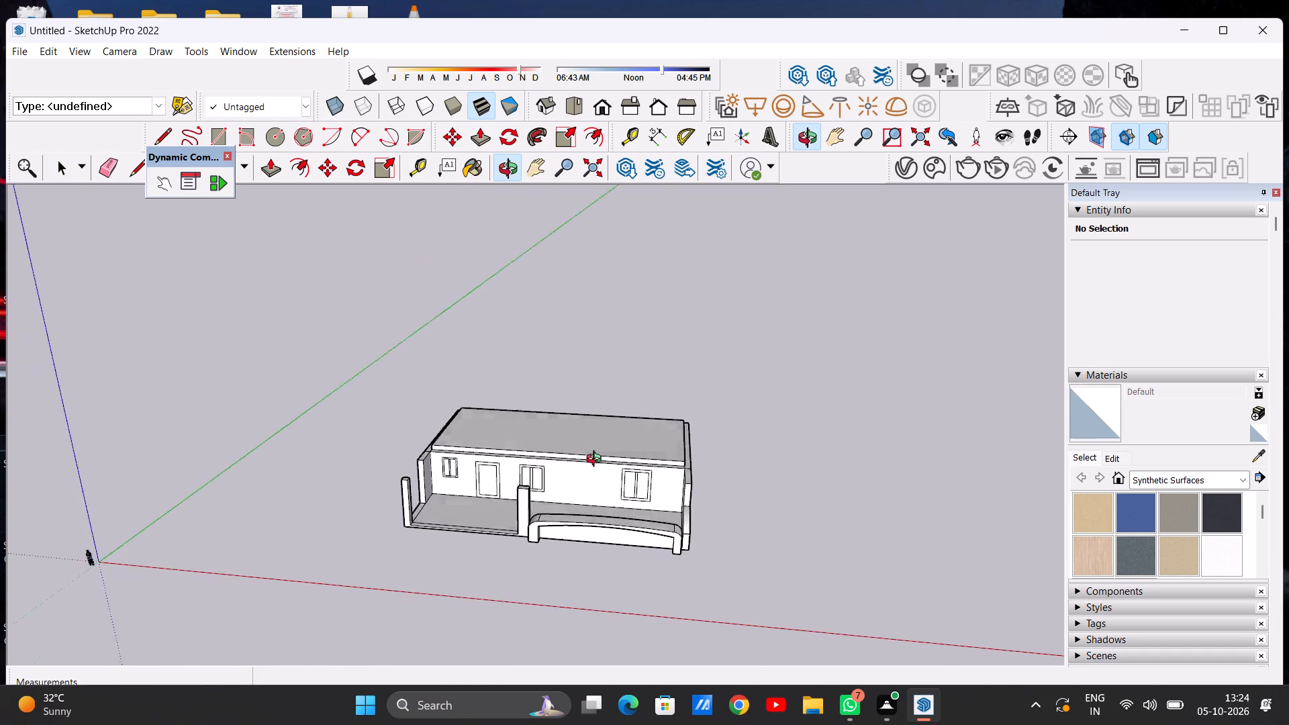
{"action": "middle_click_drag", "start_coordinate": [597, 461], "coordinate": [558, 550]}
{"action": "scroll", "coordinate": [587, 518], "scroll_direction": "up", "scroll_amount": 8}
{"action": "scroll", "coordinate": [704, 531], "scroll_direction": "down", "scroll_amount": 4}
{"action": "middle_click_drag", "start_coordinate": [714, 519], "coordinate": [678, 522]}
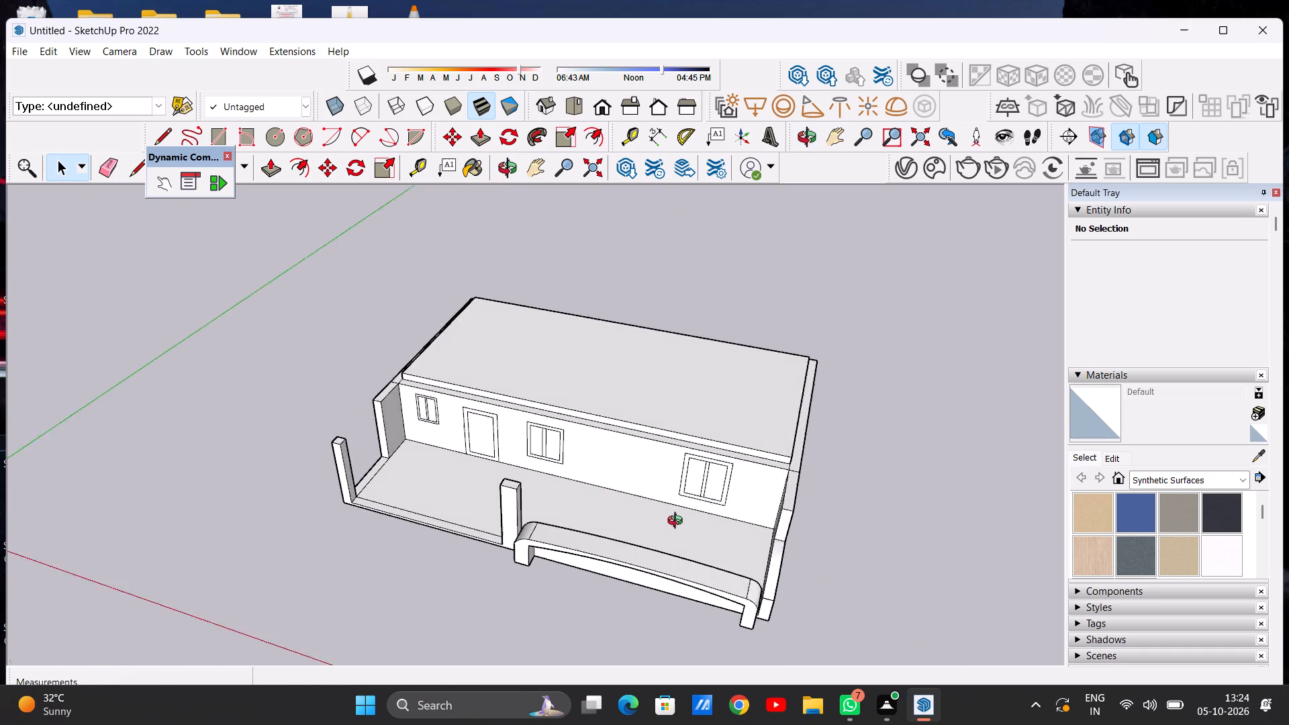
{"action": "middle_click_drag", "start_coordinate": [678, 522], "coordinate": [584, 567]}
{"action": "scroll", "coordinate": [601, 582], "scroll_direction": "up", "scroll_amount": 7}
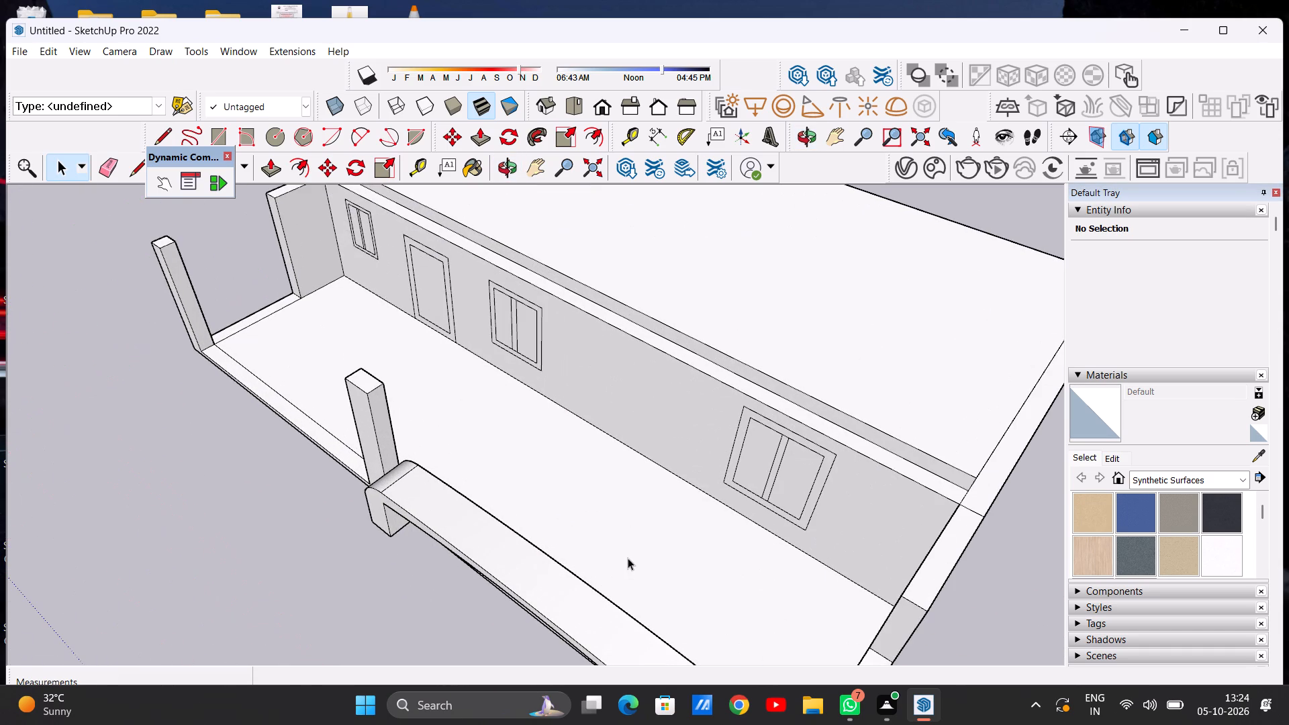
{"action": "scroll", "coordinate": [704, 528], "scroll_direction": "down", "scroll_amount": 3}
{"action": "scroll", "coordinate": [734, 482], "scroll_direction": "down", "scroll_amount": 4}
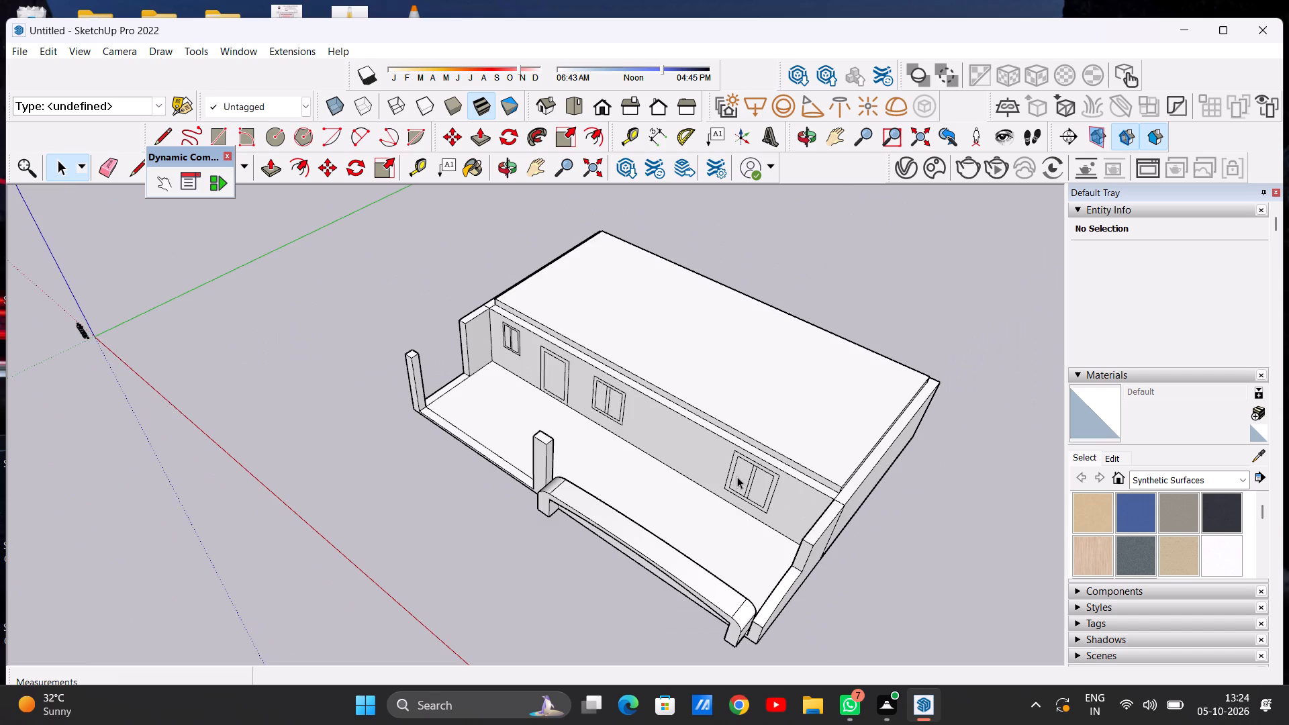
{"action": "scroll", "coordinate": [745, 470], "scroll_direction": "down", "scroll_amount": 5}
{"action": "scroll", "coordinate": [598, 333], "scroll_direction": "up", "scroll_amount": 5}
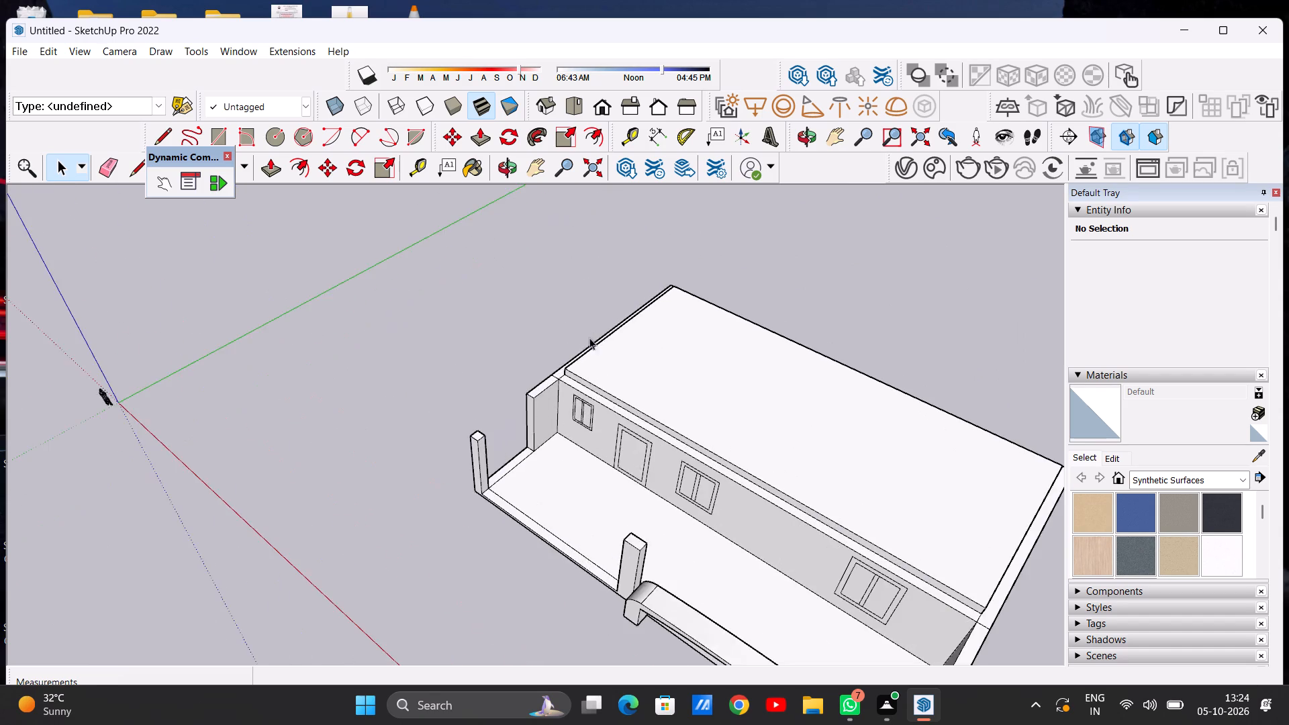
{"action": "scroll", "coordinate": [581, 345], "scroll_direction": "down", "scroll_amount": 1}
{"action": "scroll", "coordinate": [581, 345], "scroll_direction": "up", "scroll_amount": 13}
{"action": "middle_click_drag", "start_coordinate": [567, 377], "coordinate": [745, 266]}
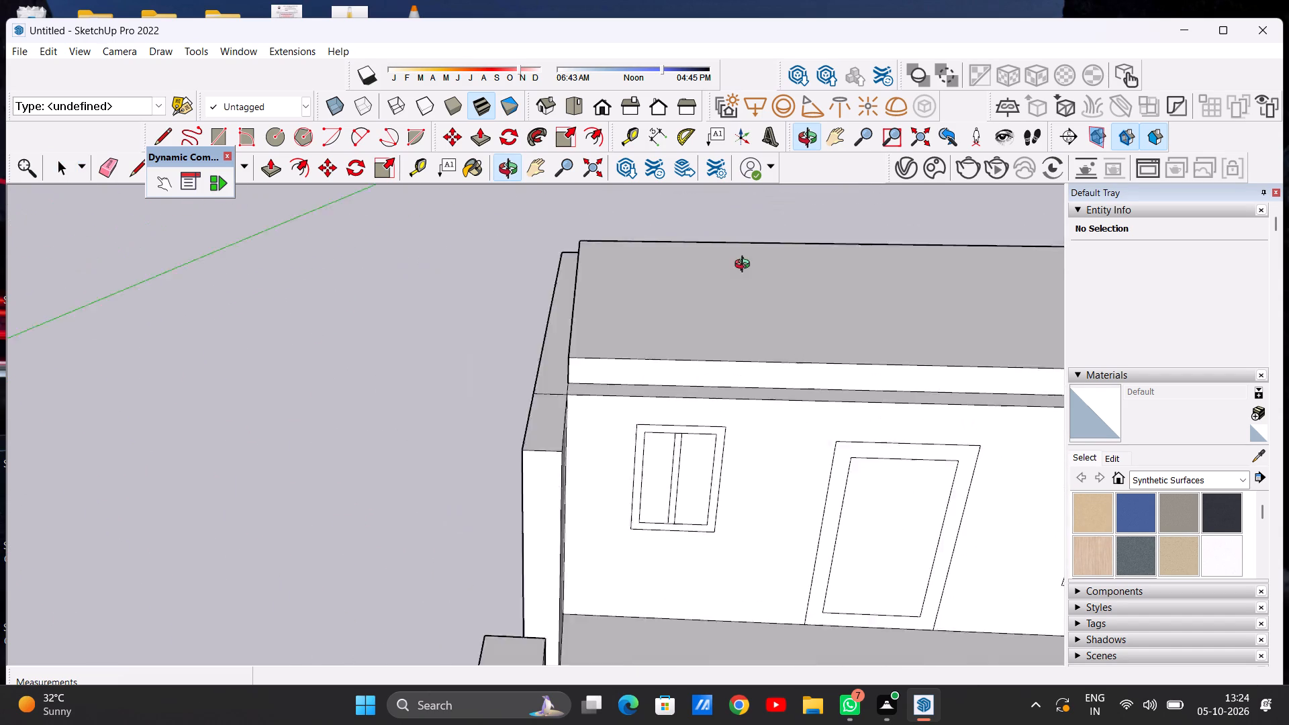
{"action": "middle_click_drag", "start_coordinate": [745, 266], "coordinate": [732, 263]}
{"action": "middle_click", "coordinate": [732, 263]}
{"action": "scroll", "coordinate": [747, 258], "scroll_direction": "down", "scroll_amount": 18}
{"action": "middle_click_drag", "start_coordinate": [910, 320], "coordinate": [708, 336]}
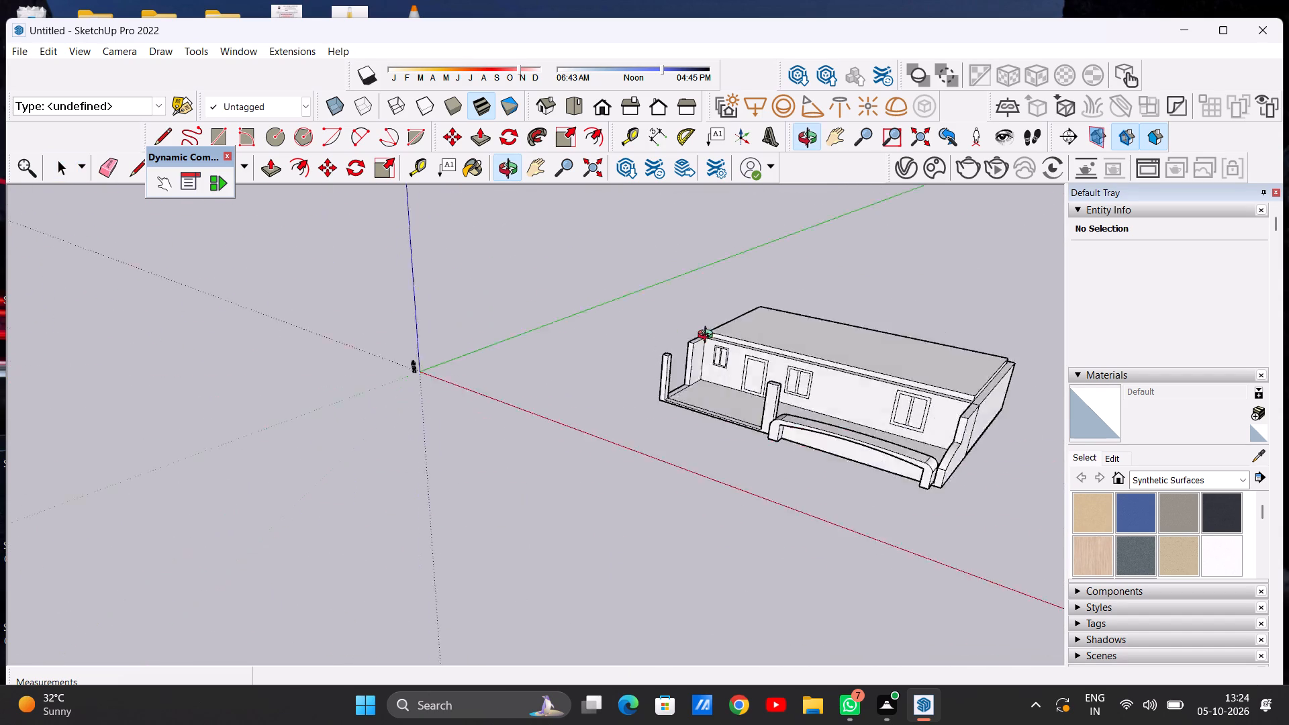
{"action": "middle_click_drag", "start_coordinate": [708, 336], "coordinate": [530, 320]}
{"action": "scroll", "coordinate": [623, 385], "scroll_direction": "down", "scroll_amount": 4}
{"action": "middle_click_drag", "start_coordinate": [648, 452], "coordinate": [640, 520]}
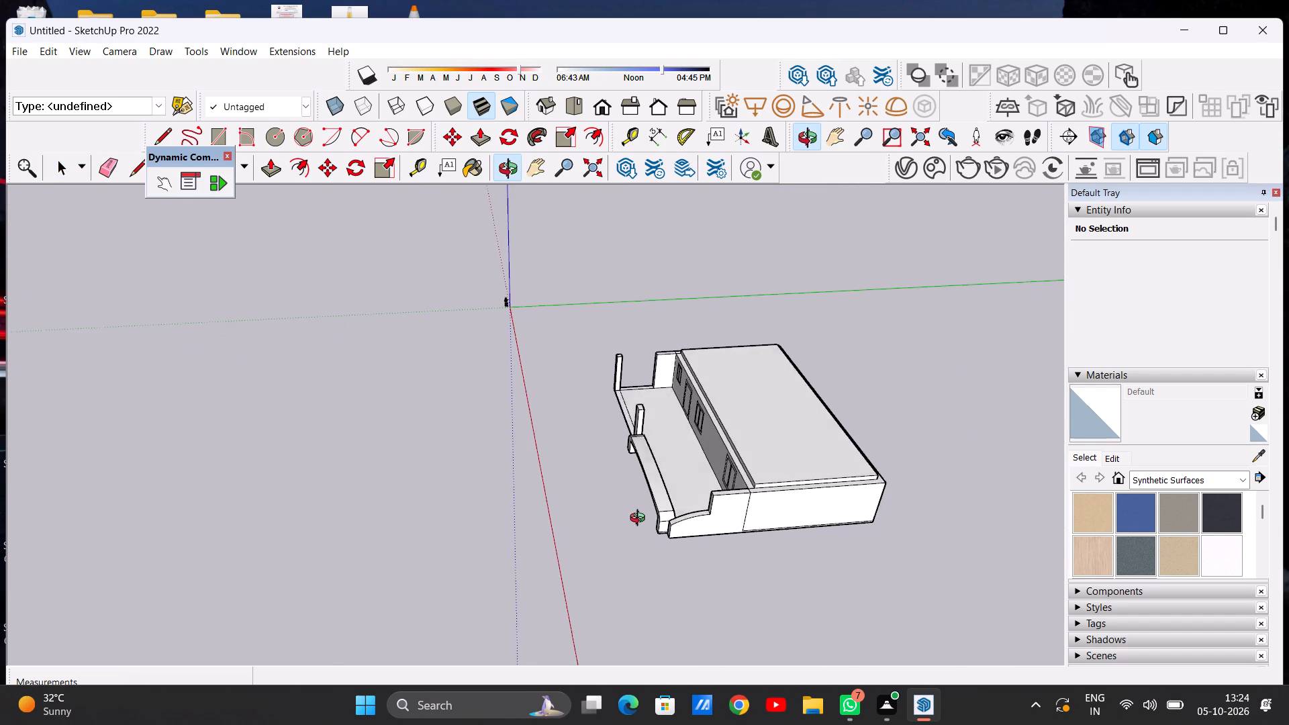
Examine the veranda, its posts and the arched front wall from above, from the front and from the house's end.
{"action": "middle_click_drag", "start_coordinate": [640, 520], "coordinate": [640, 522]}
{"action": "scroll", "coordinate": [648, 390], "scroll_direction": "up", "scroll_amount": 6}
{"action": "scroll", "coordinate": [696, 471], "scroll_direction": "up", "scroll_amount": 3}
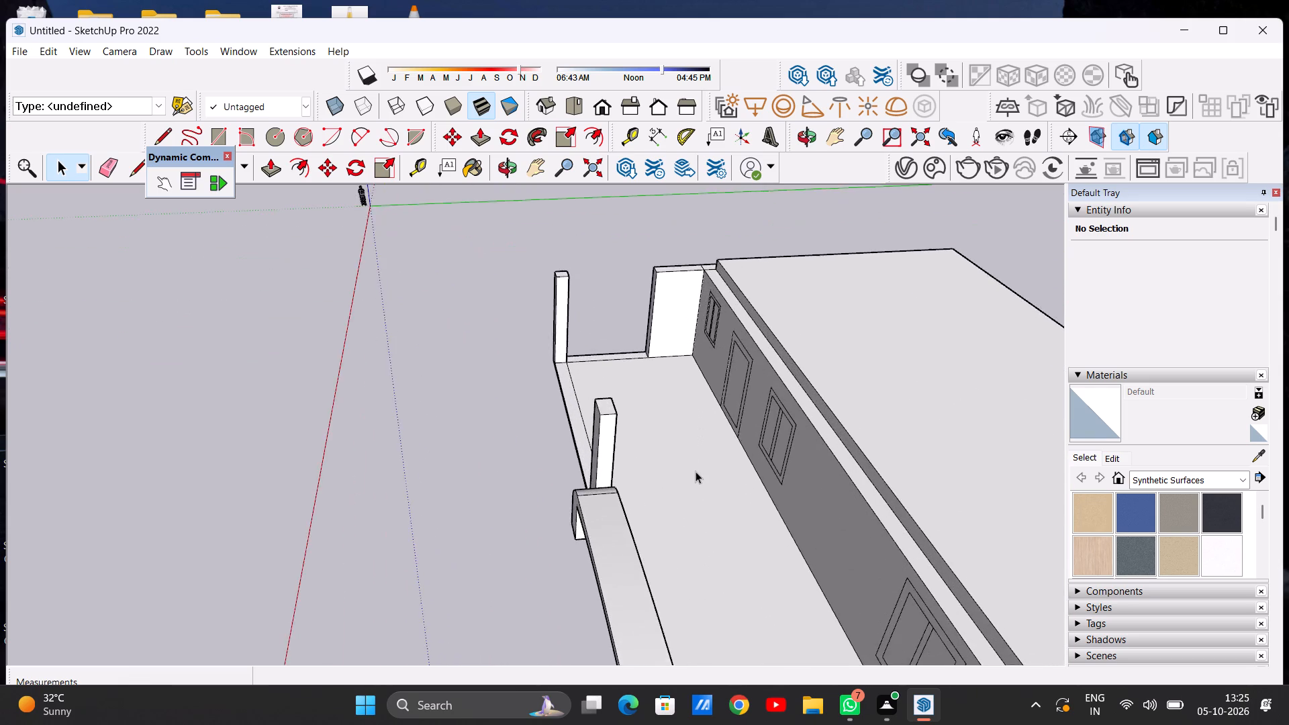
{"action": "scroll", "coordinate": [696, 469], "scroll_direction": "down", "scroll_amount": 15}
{"action": "middle_click_drag", "start_coordinate": [663, 479], "coordinate": [841, 336]}
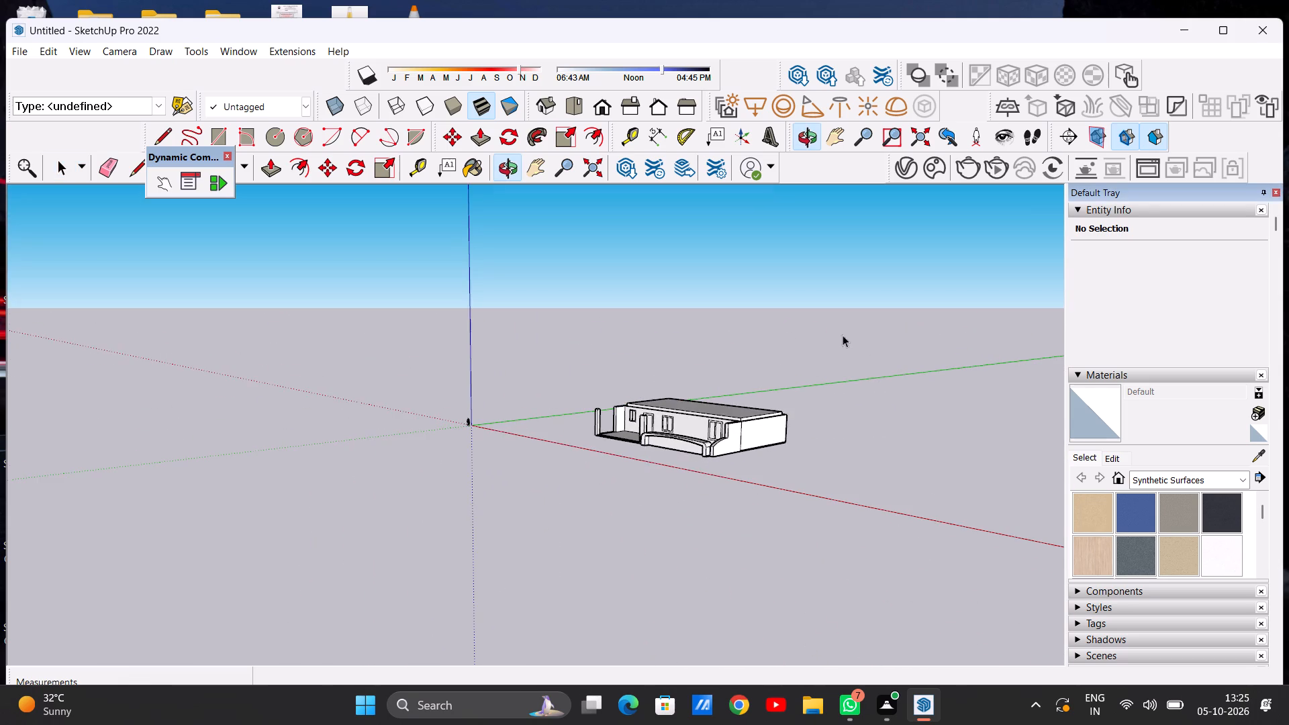
{"action": "middle_click_drag", "start_coordinate": [608, 434], "coordinate": [765, 414]}
{"action": "scroll", "coordinate": [609, 432], "scroll_direction": "up", "scroll_amount": 16}
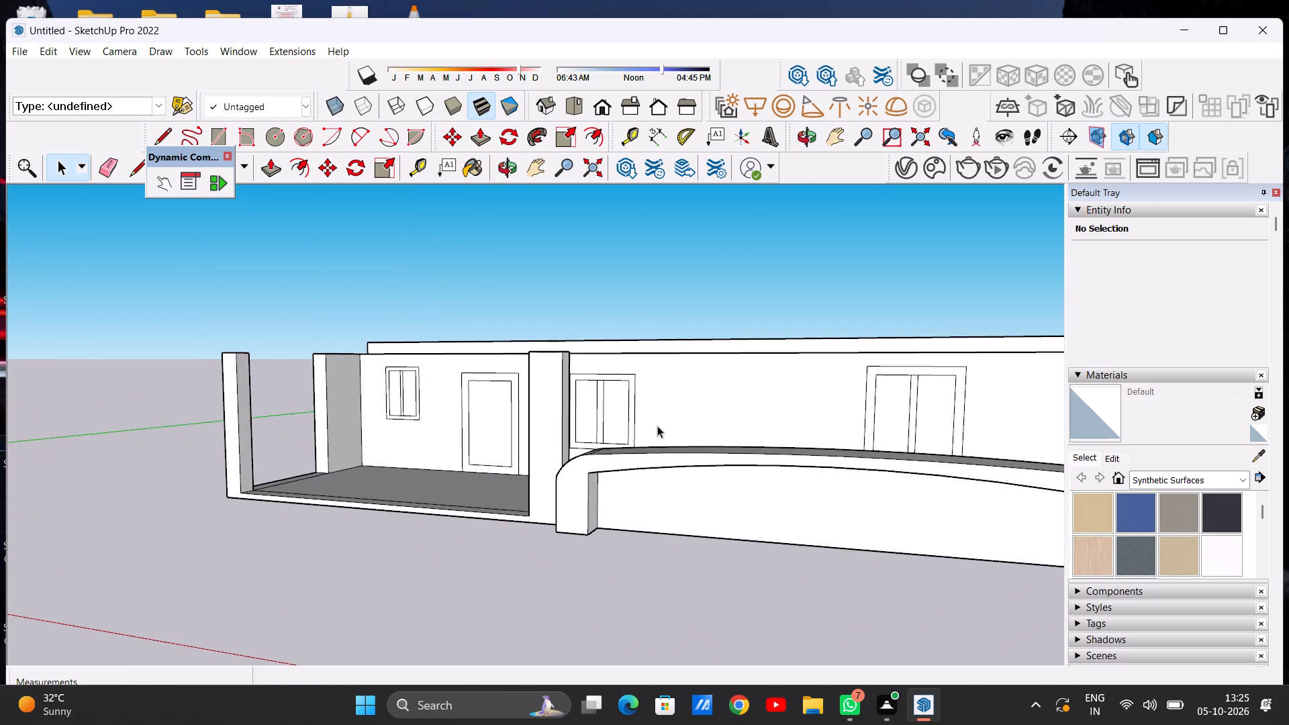
{"action": "middle_click_drag", "start_coordinate": [600, 434], "coordinate": [702, 415]}
{"action": "scroll", "coordinate": [679, 475], "scroll_direction": "down", "scroll_amount": 5}
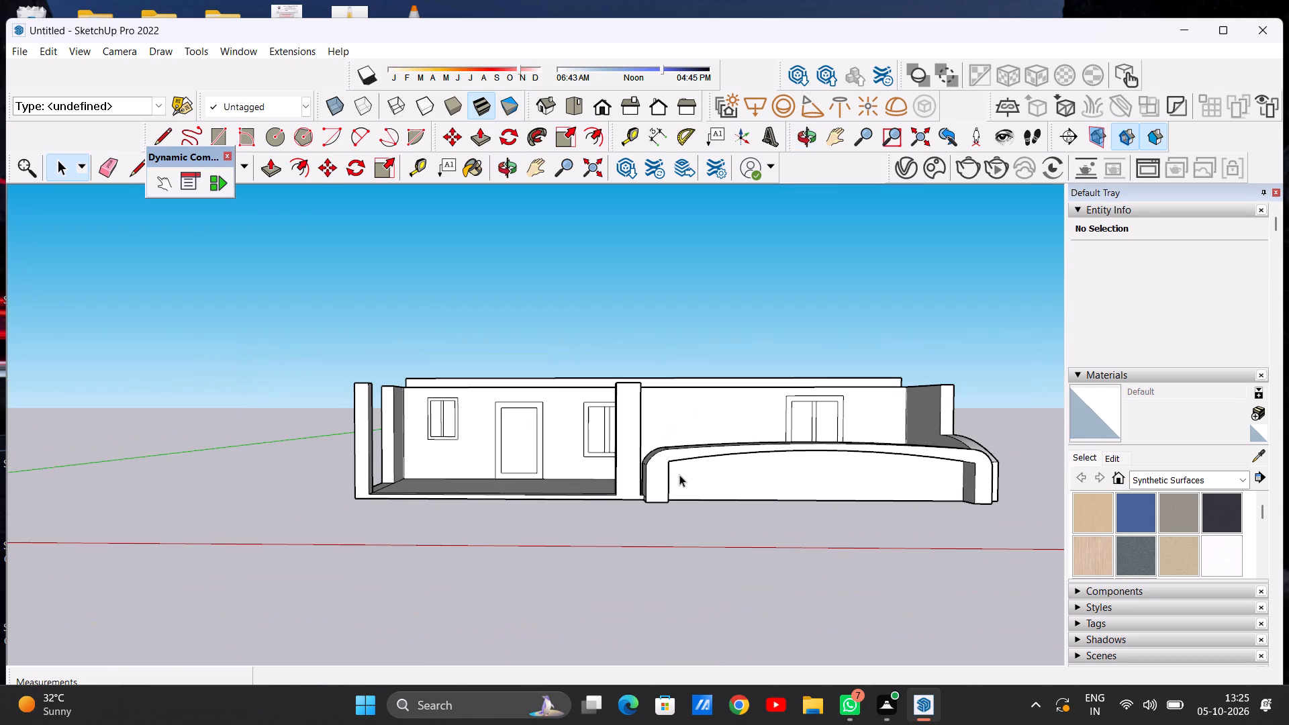
{"action": "middle_click_drag", "start_coordinate": [612, 455], "coordinate": [540, 577]}
{"action": "middle_click_drag", "start_coordinate": [619, 588], "coordinate": [346, 508]}
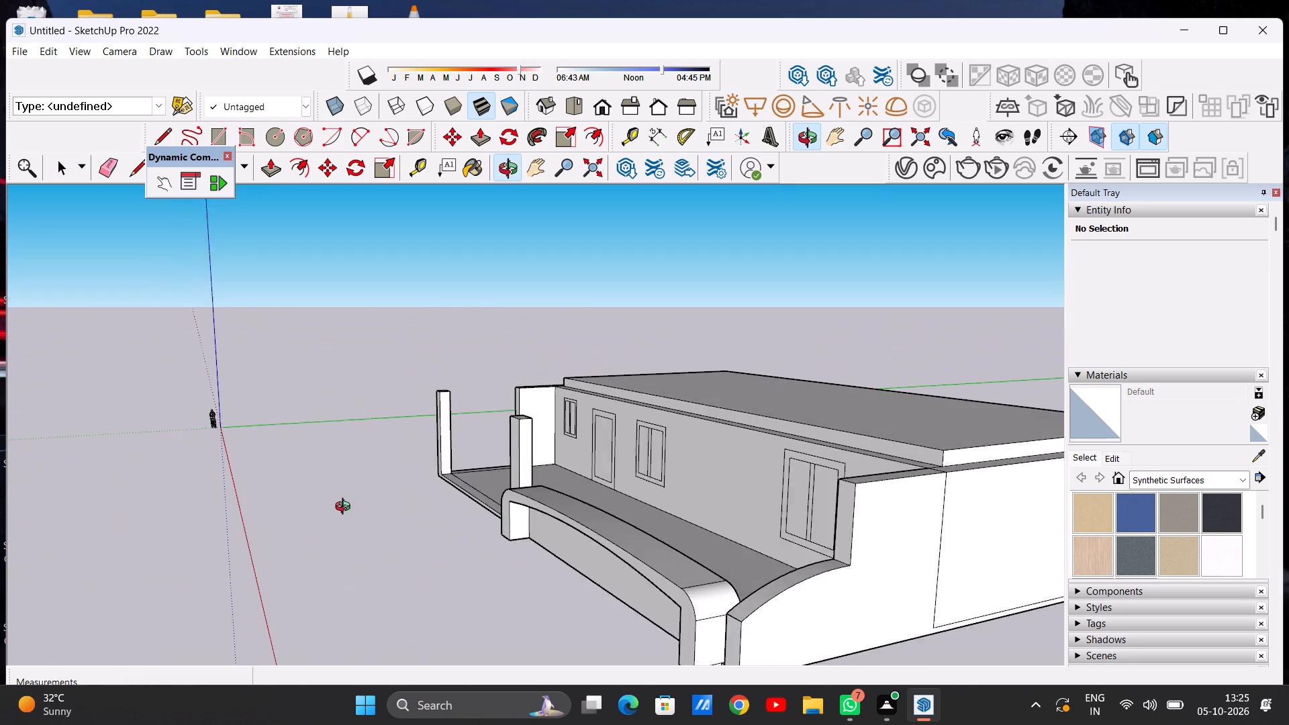
{"action": "middle_click_drag", "start_coordinate": [346, 508], "coordinate": [332, 514]}
{"action": "scroll", "coordinate": [666, 490], "scroll_direction": "down", "scroll_amount": 8}
{"action": "middle_click_drag", "start_coordinate": [681, 492], "coordinate": [391, 599]}
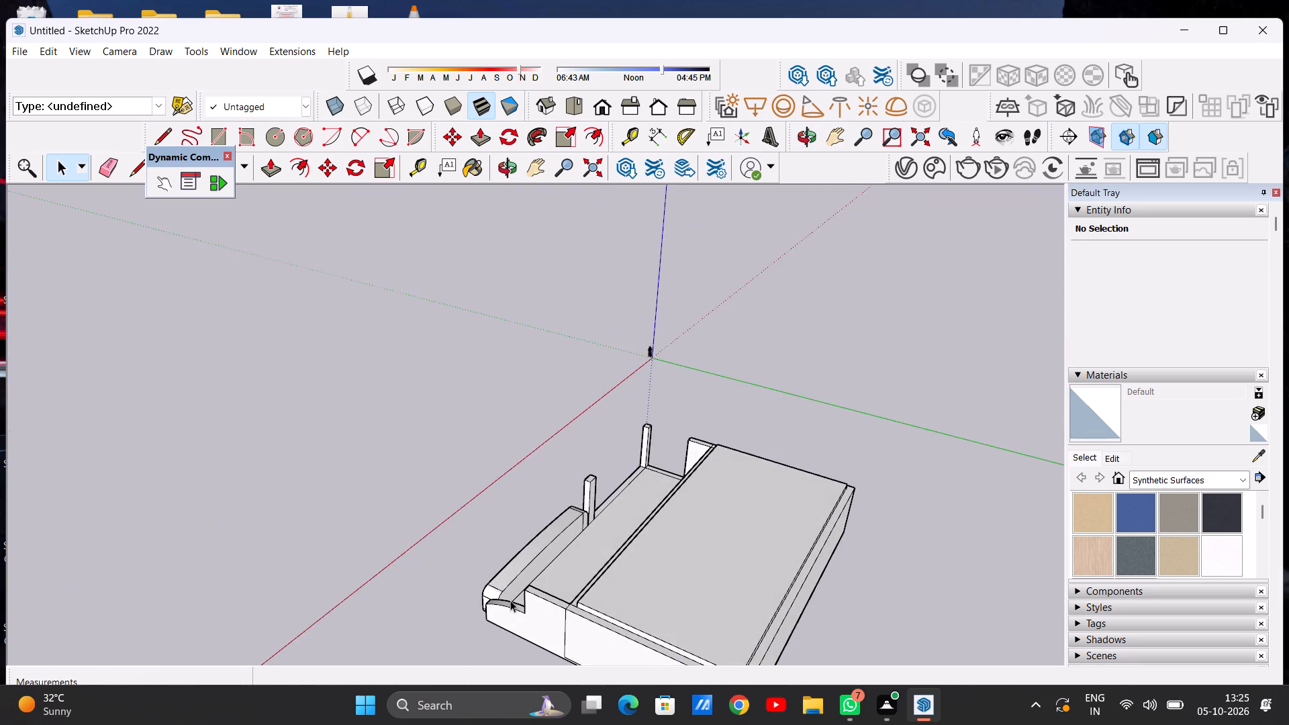
{"action": "scroll", "coordinate": [510, 599], "scroll_direction": "up", "scroll_amount": 10}
{"action": "scroll", "coordinate": [514, 557], "scroll_direction": "down", "scroll_amount": 1}
{"action": "scroll", "coordinate": [514, 557], "scroll_direction": "up", "scroll_amount": 11}
{"action": "scroll", "coordinate": [713, 548], "scroll_direction": "down", "scroll_amount": 16}
{"action": "middle_click_drag", "start_coordinate": [461, 555], "coordinate": [681, 527]}
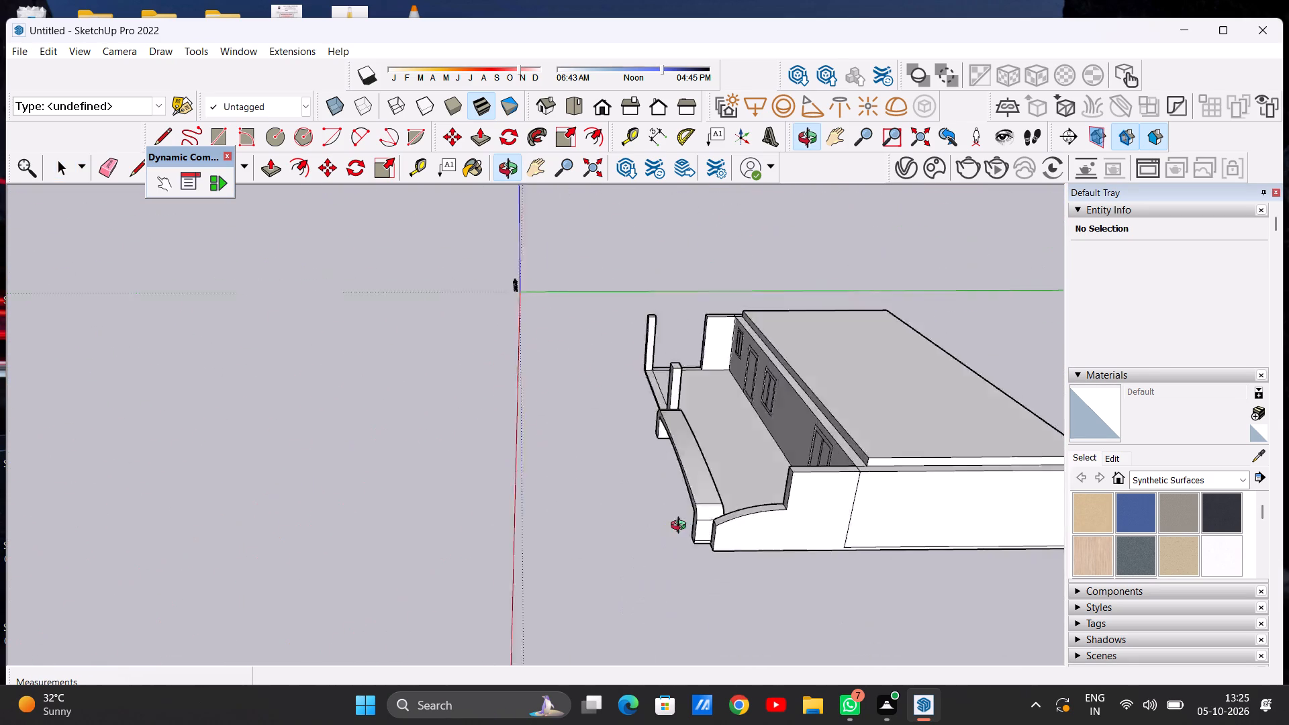
{"action": "middle_click_drag", "start_coordinate": [681, 527], "coordinate": [919, 461]}
Examine the house front's overall proportions and the arched border from straight on, at low and raised viewing heights.
{"action": "scroll", "coordinate": [649, 454], "scroll_direction": "up", "scroll_amount": 7}
{"action": "middle_click_drag", "start_coordinate": [544, 495], "coordinate": [732, 464]}
{"action": "scroll", "coordinate": [584, 480], "scroll_direction": "down", "scroll_amount": 4}
{"action": "scroll", "coordinate": [584, 480], "scroll_direction": "up", "scroll_amount": 1}
{"action": "scroll", "coordinate": [584, 480], "scroll_direction": "down", "scroll_amount": 5}
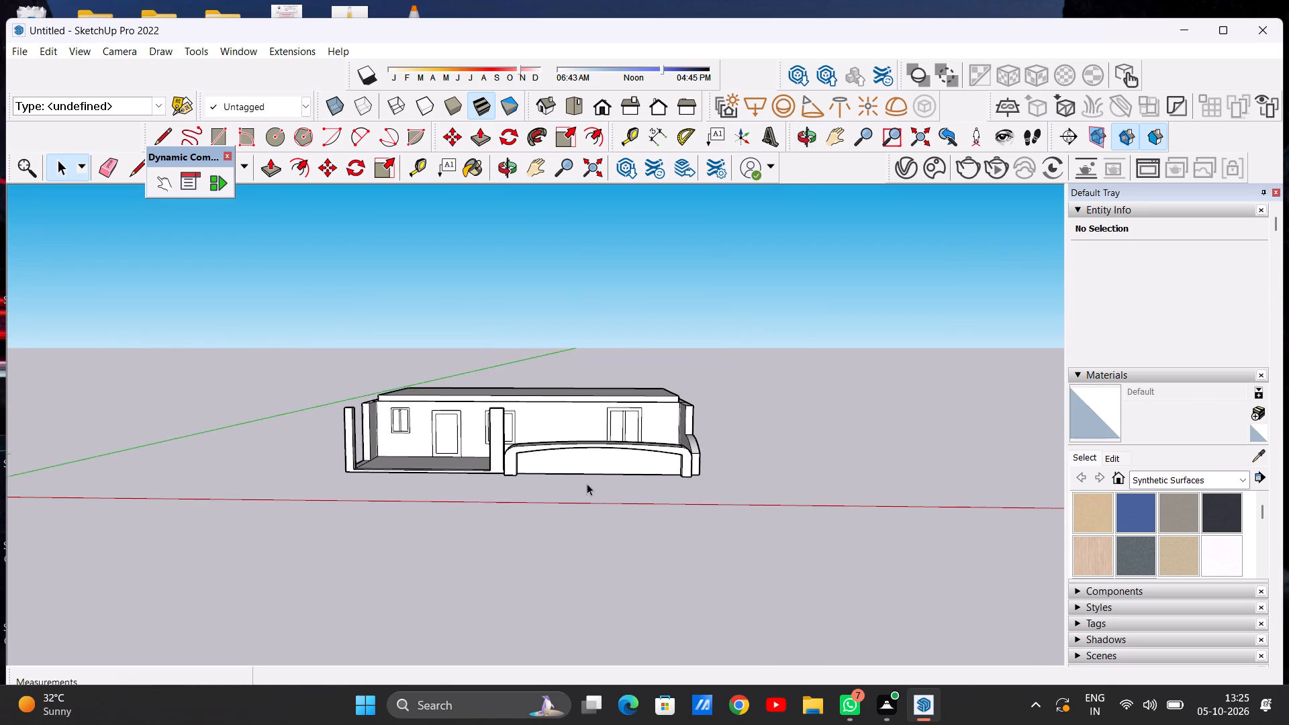
{"action": "scroll", "coordinate": [587, 464], "scroll_direction": "down", "scroll_amount": 4}
{"action": "scroll", "coordinate": [491, 440], "scroll_direction": "up", "scroll_amount": 8}
{"action": "scroll", "coordinate": [608, 458], "scroll_direction": "up", "scroll_amount": 4}
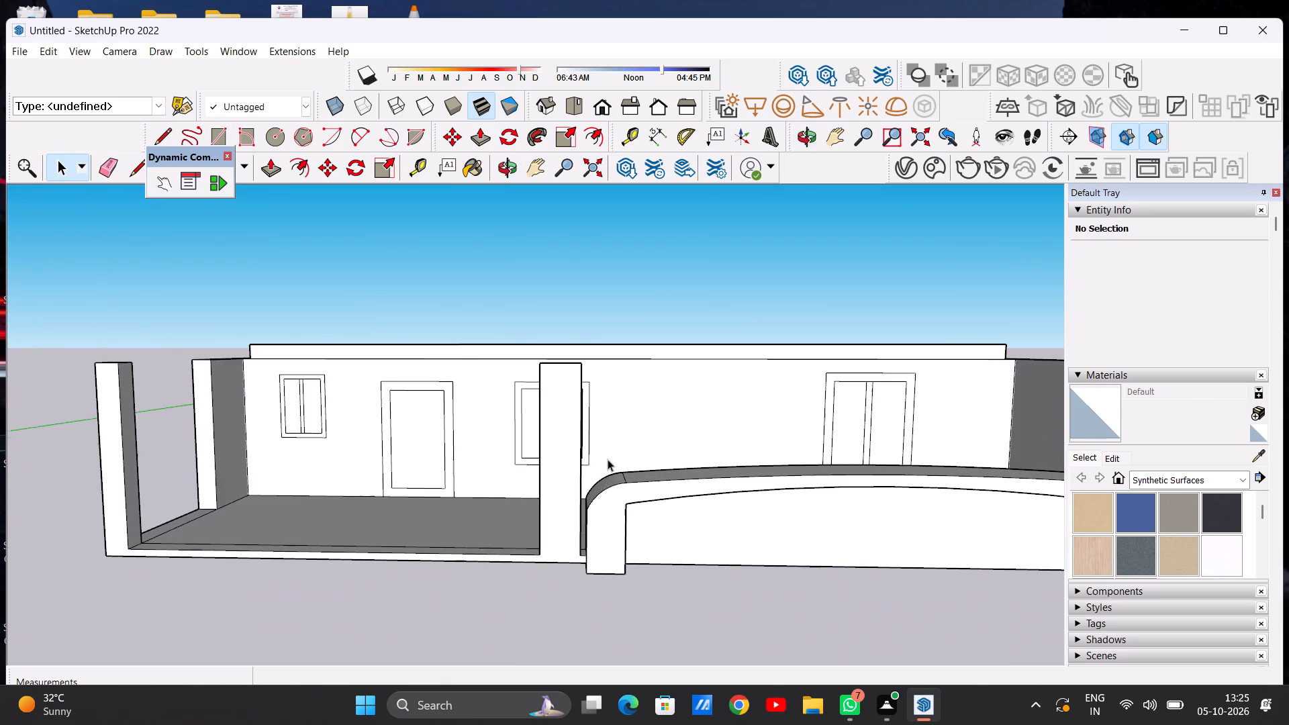
{"action": "middle_click_drag", "start_coordinate": [638, 474], "coordinate": [621, 426]}
{"action": "scroll", "coordinate": [652, 540], "scroll_direction": "down", "scroll_amount": 13}
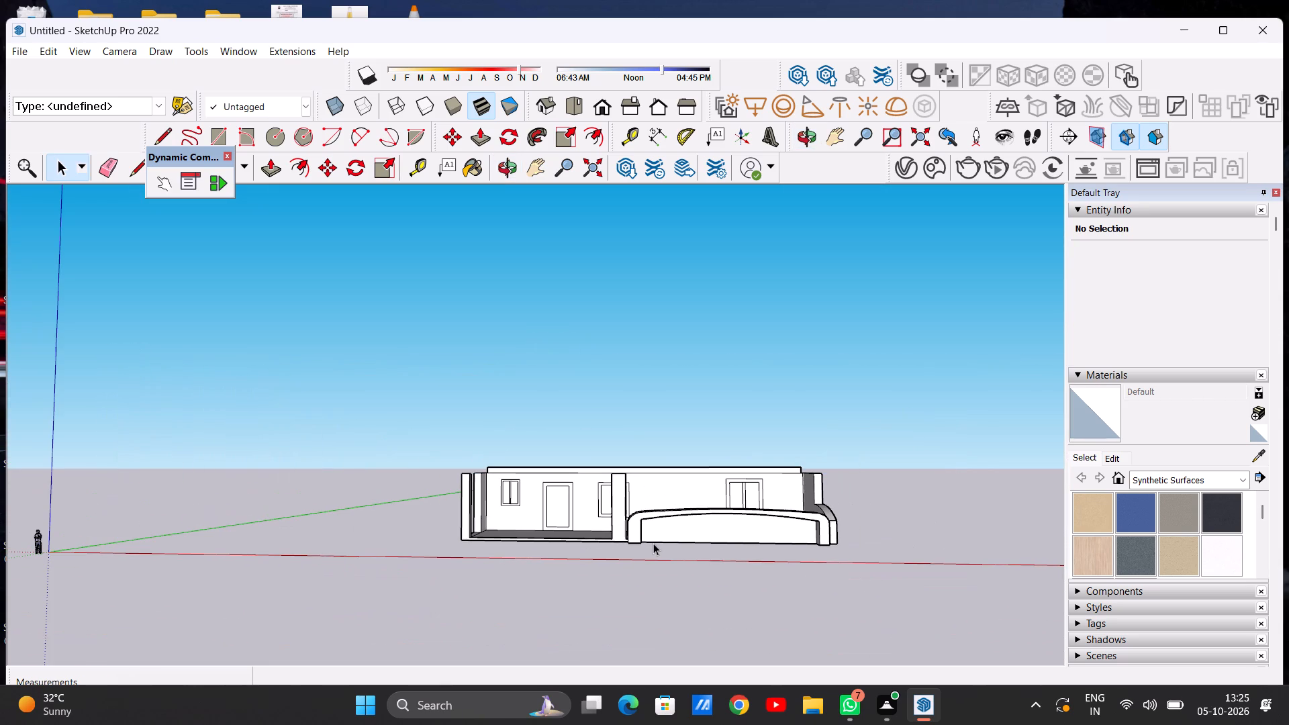
{"action": "scroll", "coordinate": [698, 503], "scroll_direction": "up", "scroll_amount": 6}
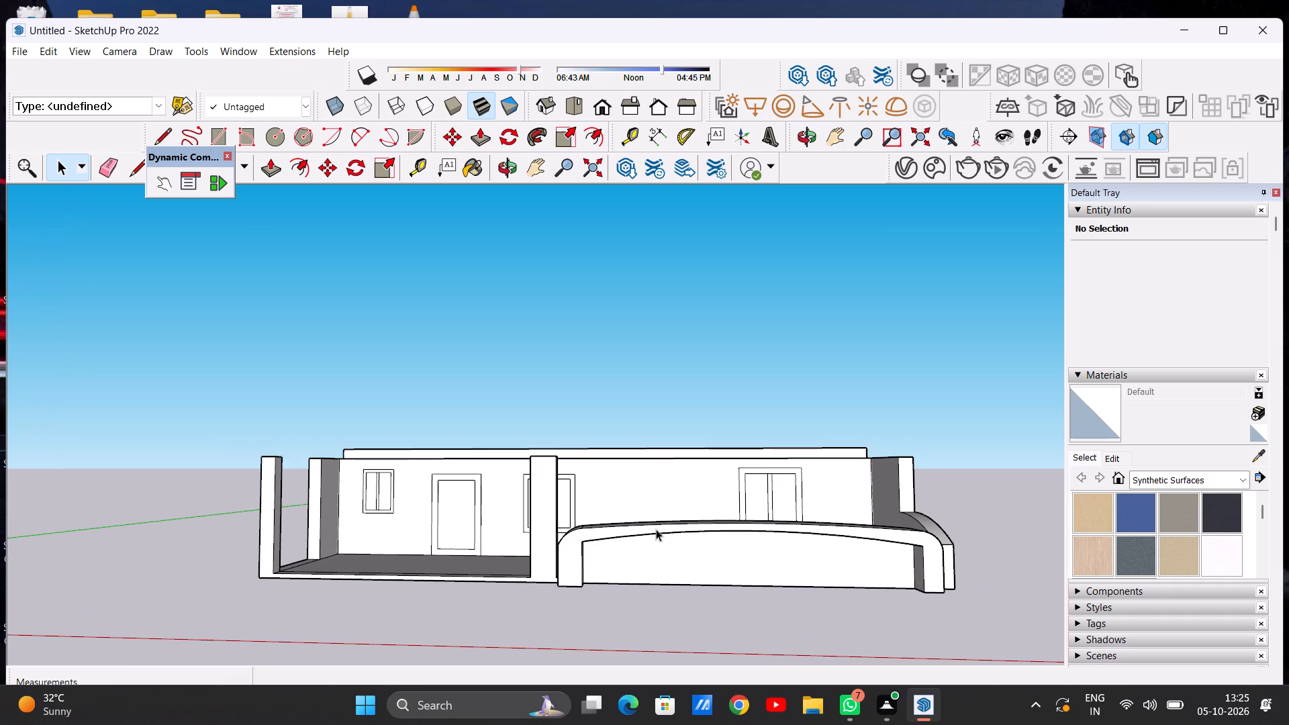
{"action": "middle_click_drag", "start_coordinate": [589, 537], "coordinate": [659, 524]}
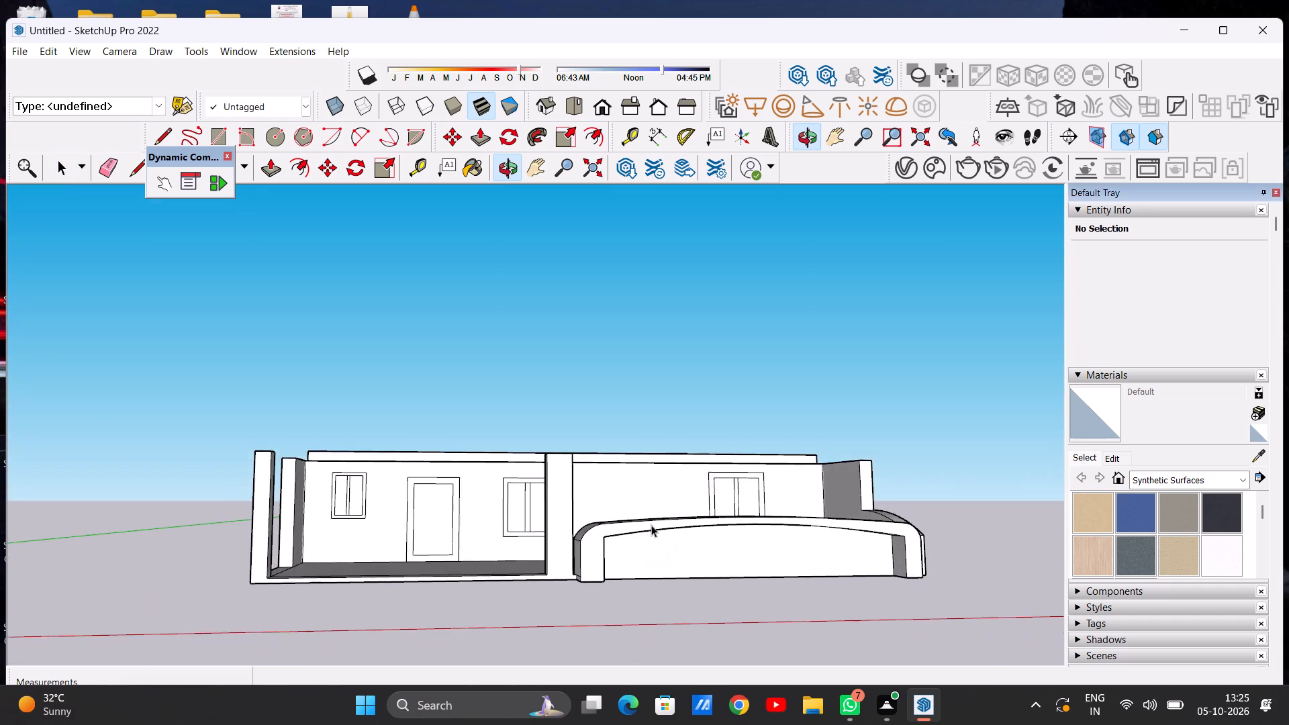
{"action": "scroll", "coordinate": [651, 525], "scroll_direction": "up", "scroll_amount": 7}
{"action": "scroll", "coordinate": [565, 540], "scroll_direction": "down", "scroll_amount": 16}
{"action": "middle_click_drag", "start_coordinate": [655, 545], "coordinate": [575, 521]}
{"action": "scroll", "coordinate": [595, 537], "scroll_direction": "up", "scroll_amount": 8}
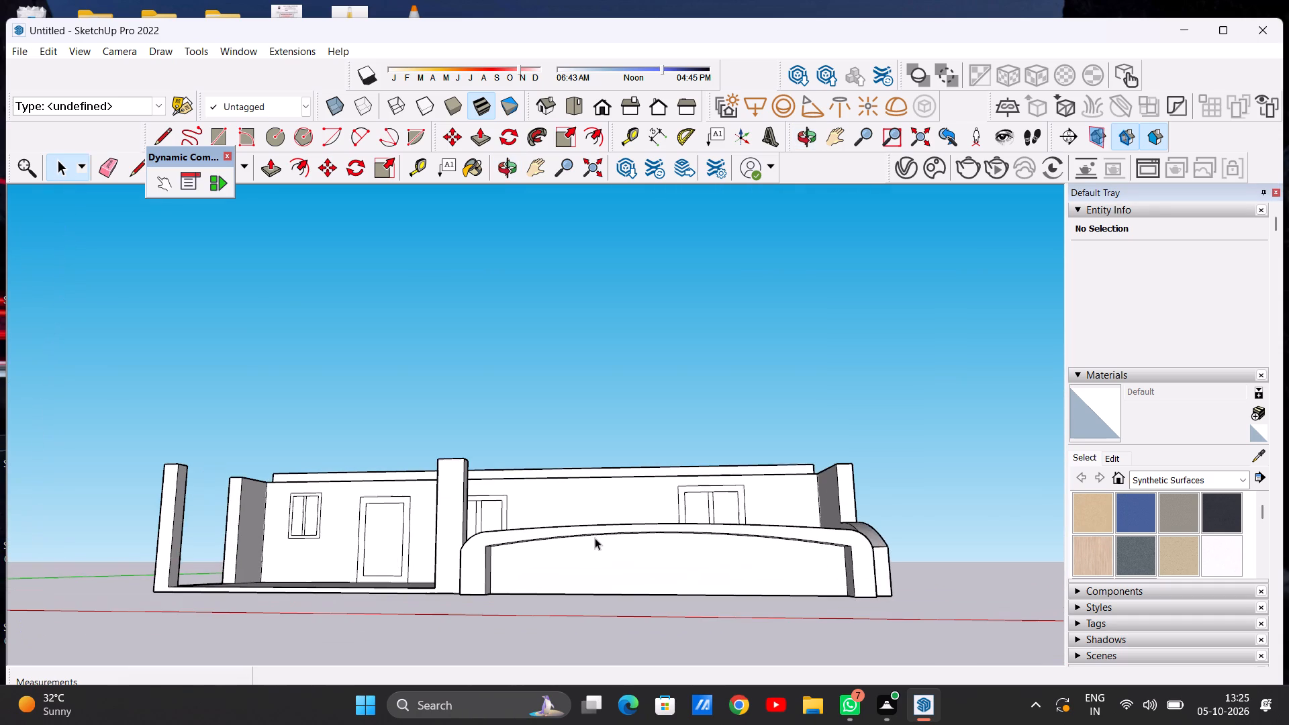
{"action": "scroll", "coordinate": [671, 552], "scroll_direction": "up", "scroll_amount": 1}
{"action": "scroll", "coordinate": [684, 565], "scroll_direction": "down", "scroll_amount": 8}
{"action": "middle_click_drag", "start_coordinate": [640, 557], "coordinate": [666, 656]}
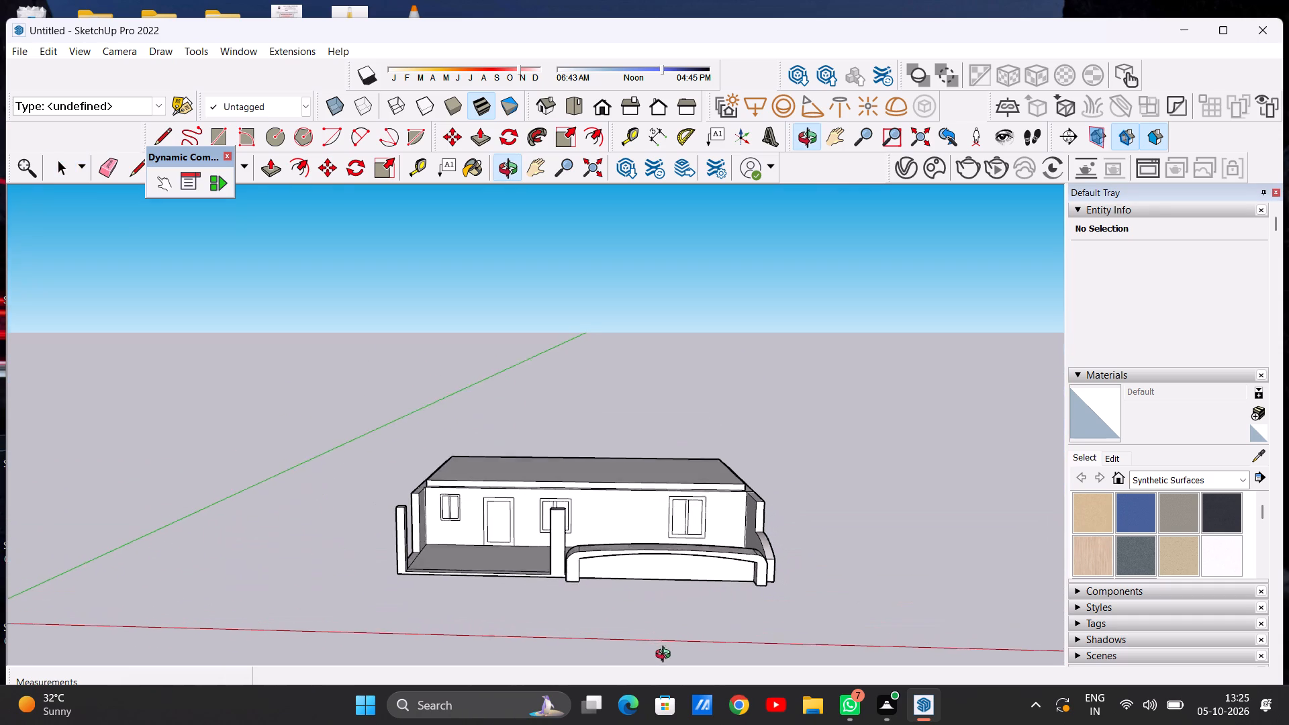
{"action": "middle_click_drag", "start_coordinate": [666, 656], "coordinate": [667, 659]}
{"action": "scroll", "coordinate": [618, 634], "scroll_direction": "up", "scroll_amount": 8}
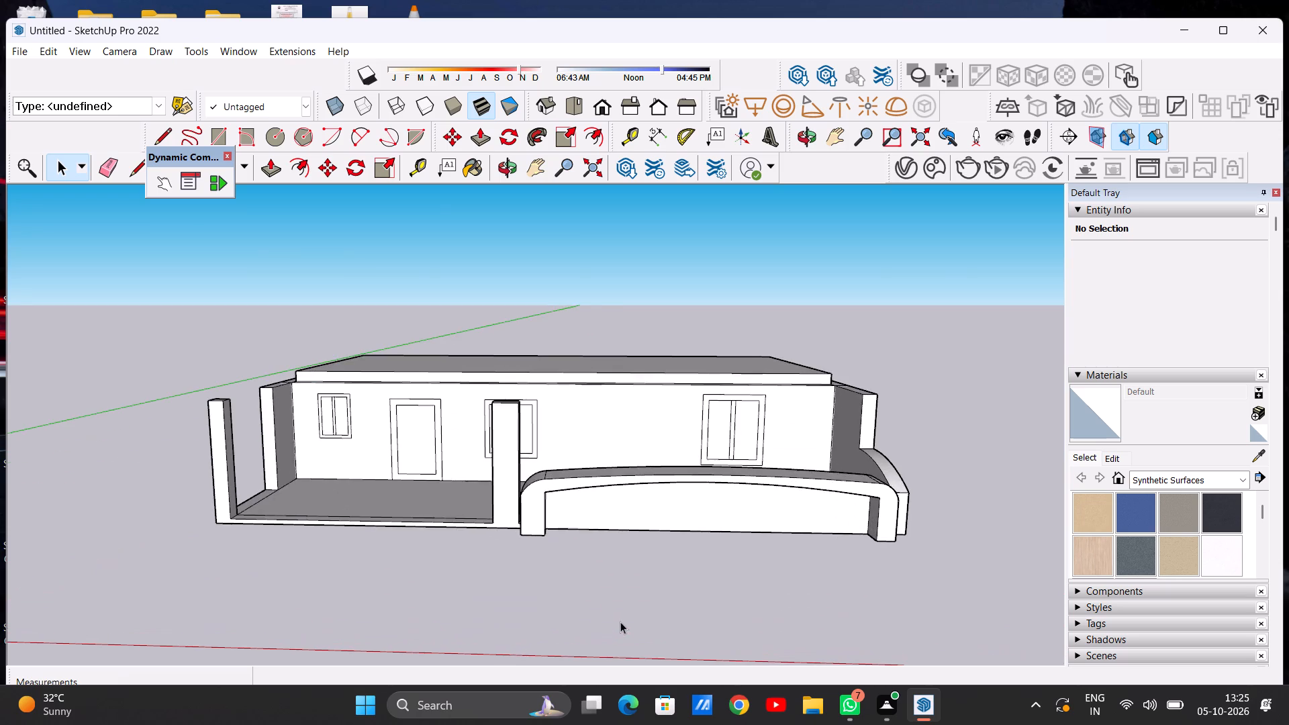
{"action": "middle_click_drag", "start_coordinate": [600, 539], "coordinate": [624, 583]}
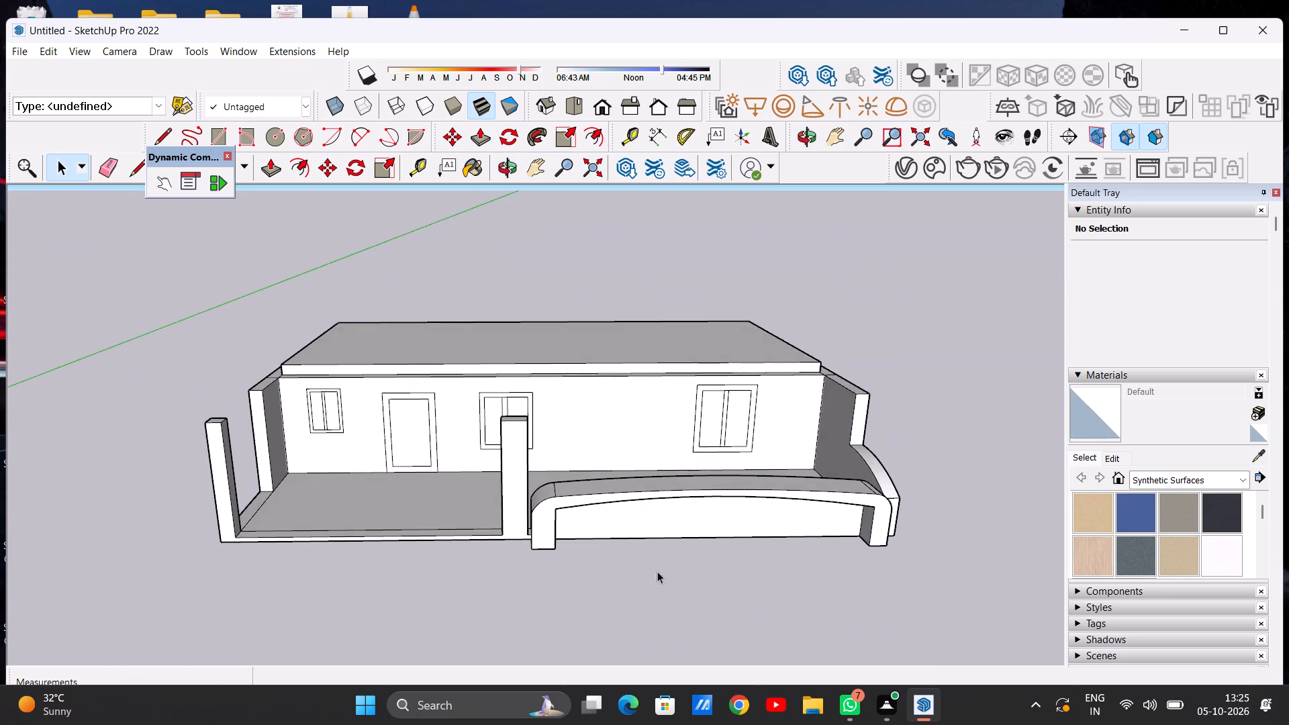
{"action": "scroll", "coordinate": [683, 565], "scroll_direction": "down", "scroll_amount": 15}
{"action": "middle_click_drag", "start_coordinate": [702, 544], "coordinate": [494, 450]}
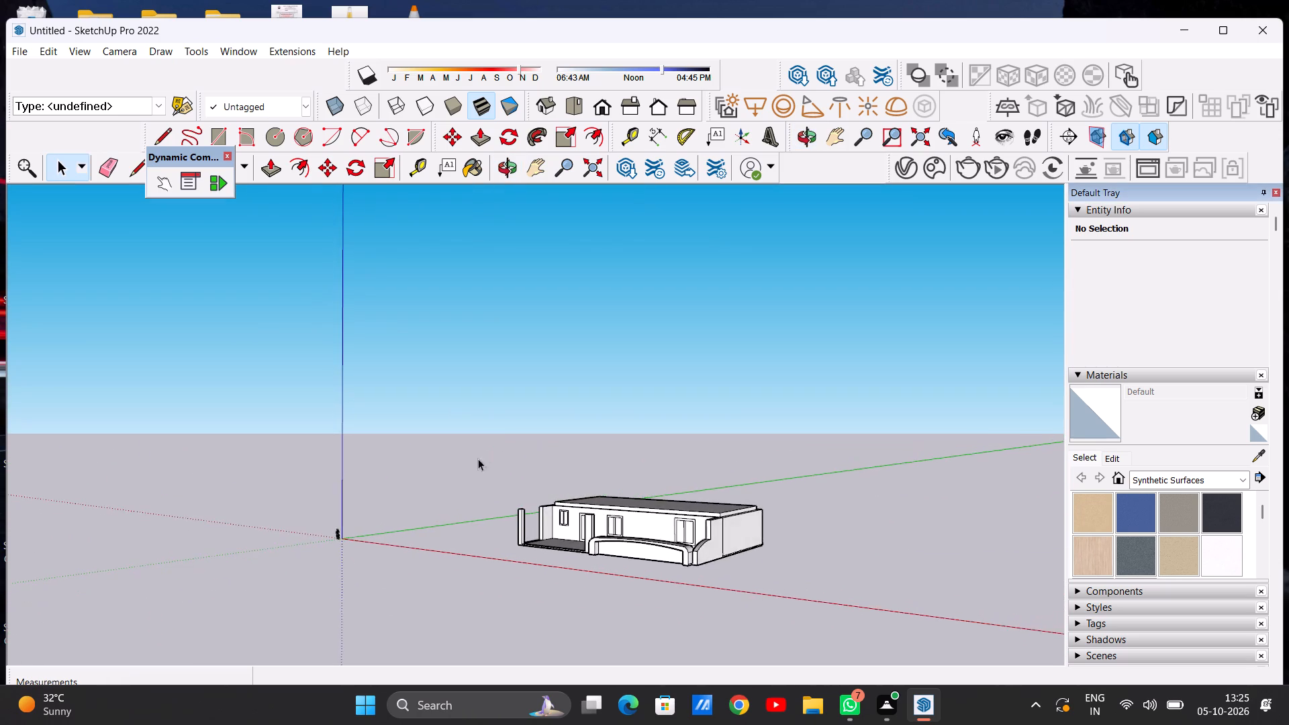
{"action": "scroll", "coordinate": [592, 551], "scroll_direction": "up", "scroll_amount": 6}
{"action": "scroll", "coordinate": [606, 544], "scroll_direction": "down", "scroll_amount": 5}
Scale the entire house by about 0.68 along red and 1.38 along blue, making it narrower and taller, and deselect it.
{"action": "middle_click_drag", "start_coordinate": [647, 508], "coordinate": [626, 668]}
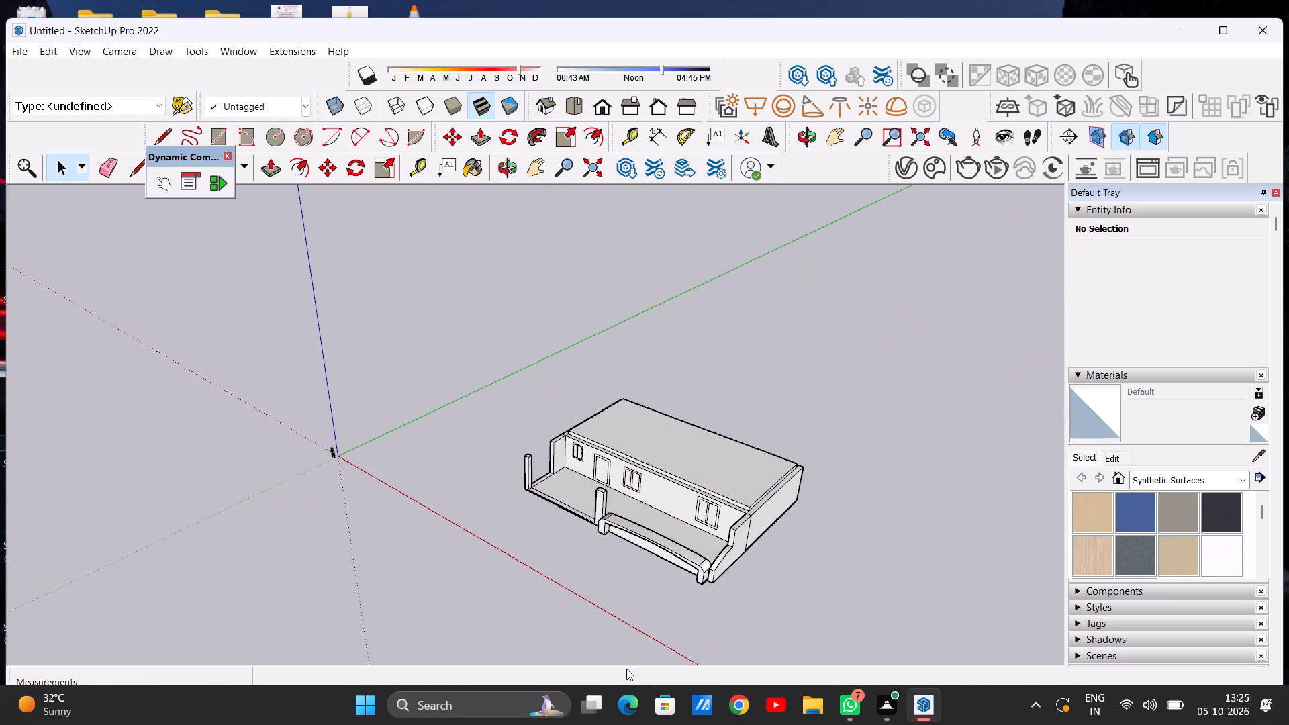
{"action": "scroll", "coordinate": [711, 548], "scroll_direction": "up", "scroll_amount": 6}
{"action": "triple_click", "coordinate": [747, 555]}
{"action": "double_click", "coordinate": [747, 555]}
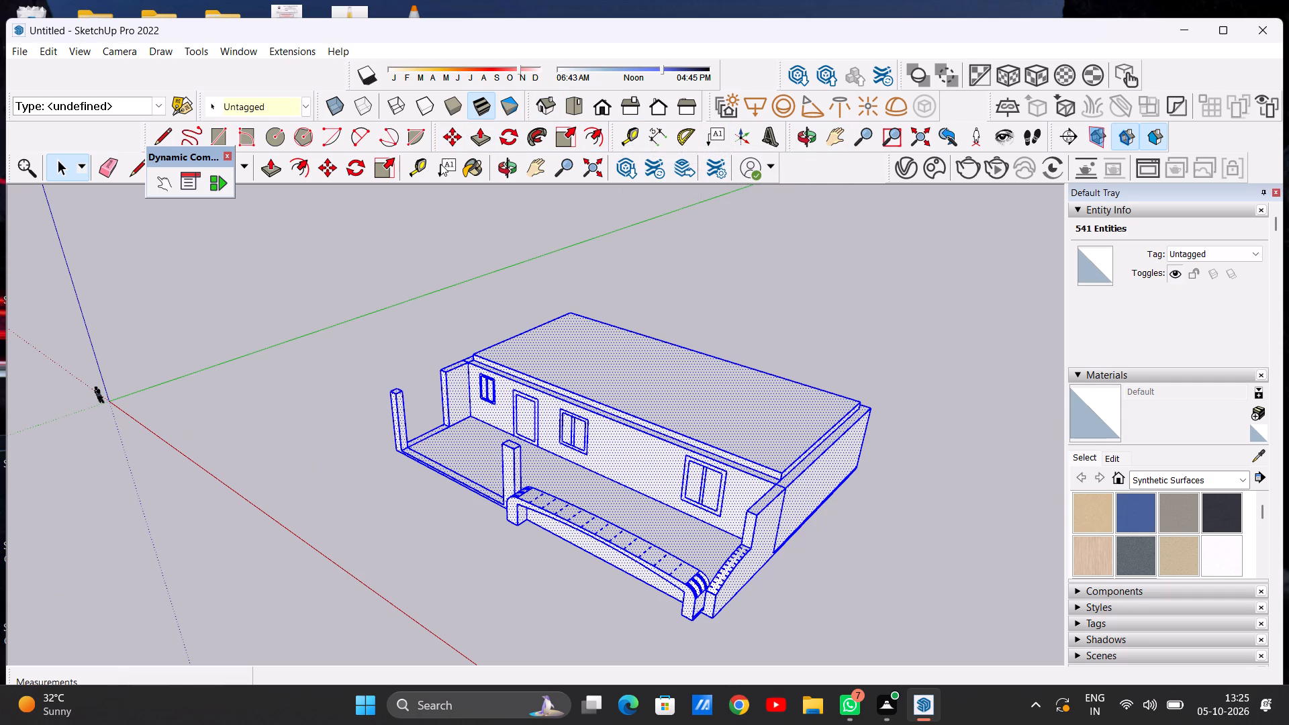
{"action": "left_click", "coordinate": [387, 171]}
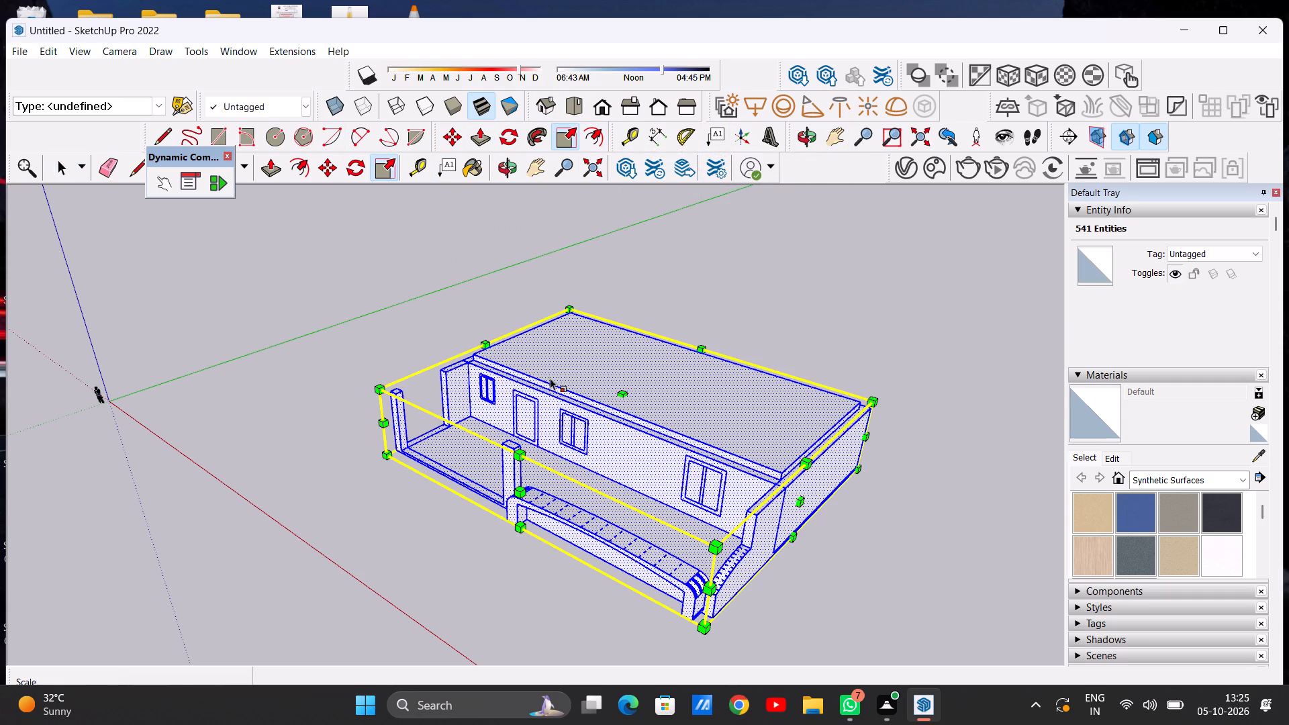
{"action": "left_click", "coordinate": [806, 462]}
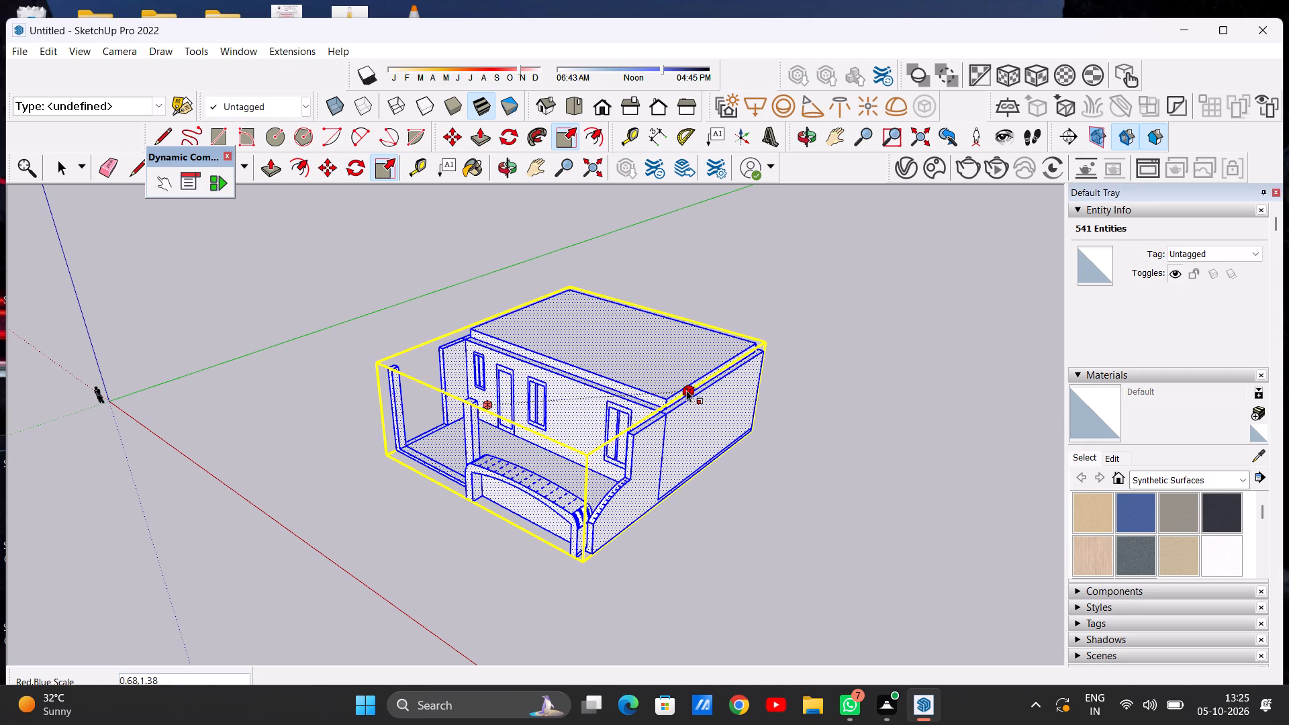
{"action": "left_click", "coordinate": [686, 390]}
{"action": "scroll", "coordinate": [820, 432], "scroll_direction": "down", "scroll_amount": 5}
{"action": "middle_click_drag", "start_coordinate": [677, 542], "coordinate": [712, 530]}
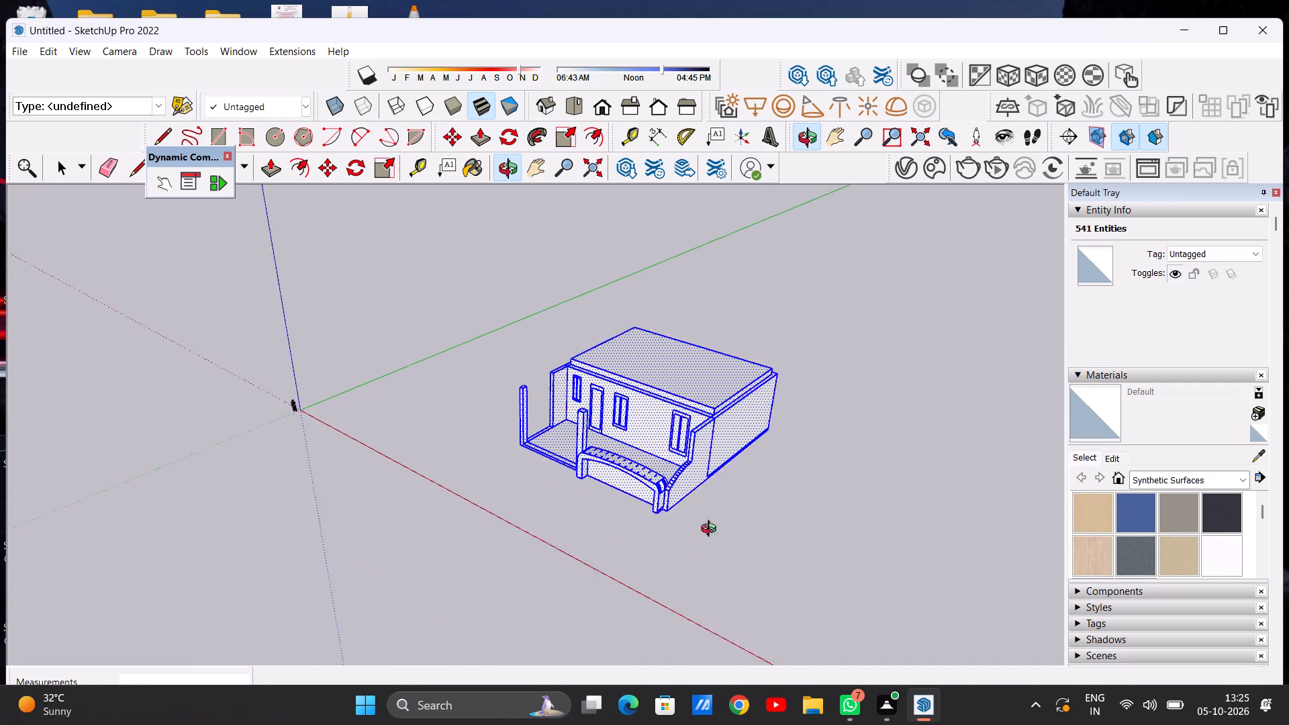
{"action": "middle_click_drag", "start_coordinate": [712, 530], "coordinate": [922, 425]}
{"action": "middle_click_drag", "start_coordinate": [743, 436], "coordinate": [735, 414]}
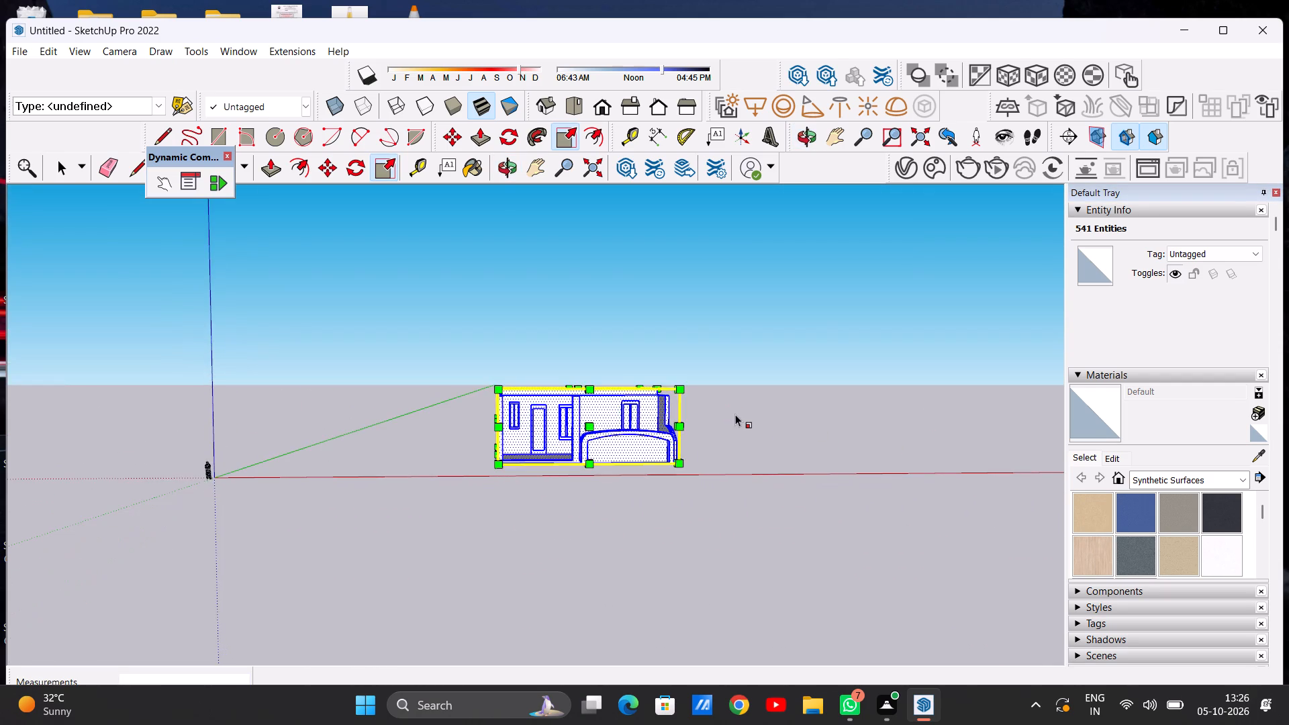
{"action": "scroll", "coordinate": [727, 418], "scroll_direction": "up", "scroll_amount": 7}
{"action": "scroll", "coordinate": [781, 428], "scroll_direction": "down", "scroll_amount": 5}
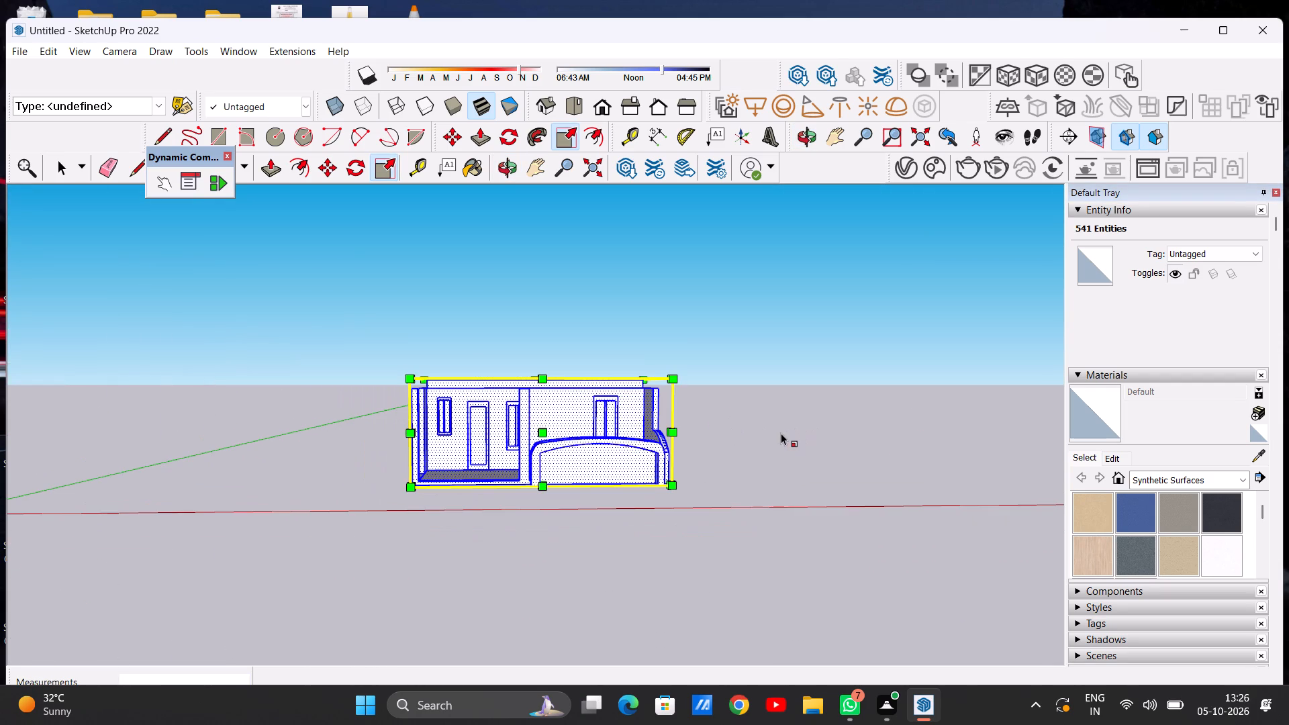
{"action": "key", "text": "space"}
{"action": "left_click", "coordinate": [794, 430]}
Examine the rescaled house's front proportions, veranda and arched wall from straight on, slightly above and nearby angles.
{"action": "scroll", "coordinate": [528, 424], "scroll_direction": "up", "scroll_amount": 2}
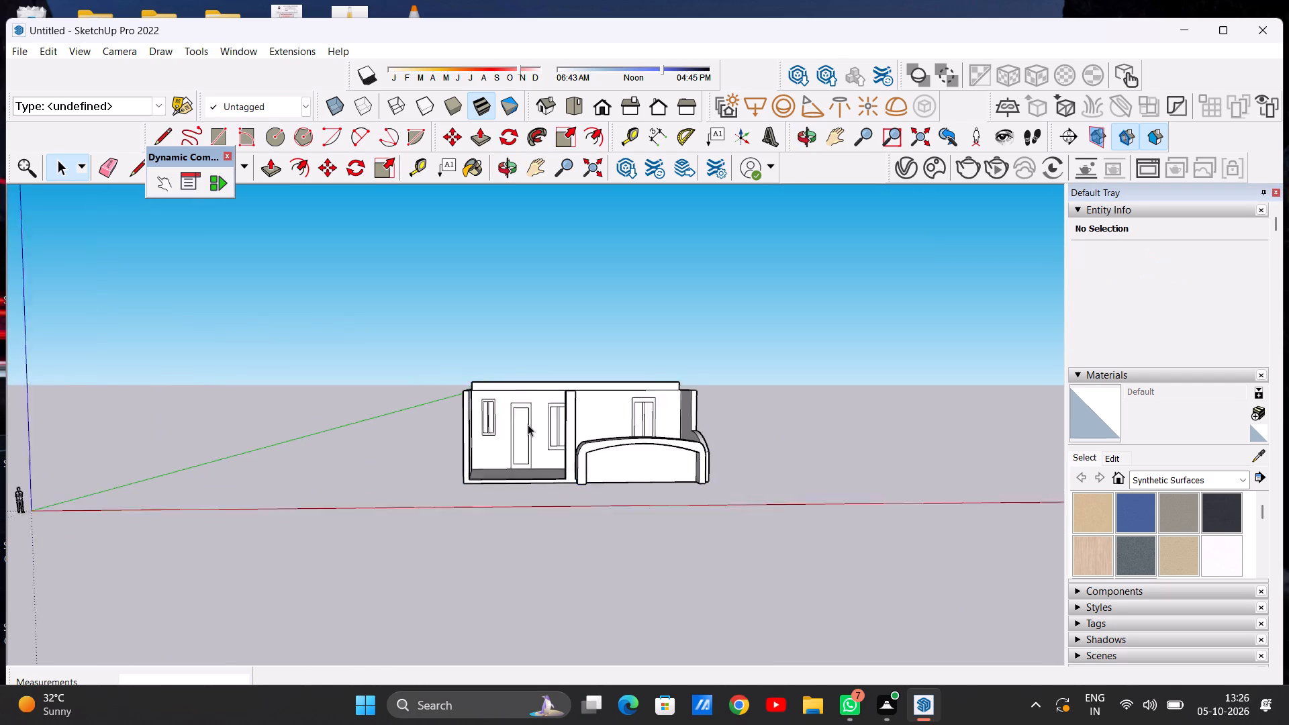
{"action": "scroll", "coordinate": [528, 424], "scroll_direction": "up", "scroll_amount": 10}
{"action": "scroll", "coordinate": [602, 507], "scroll_direction": "down", "scroll_amount": 13}
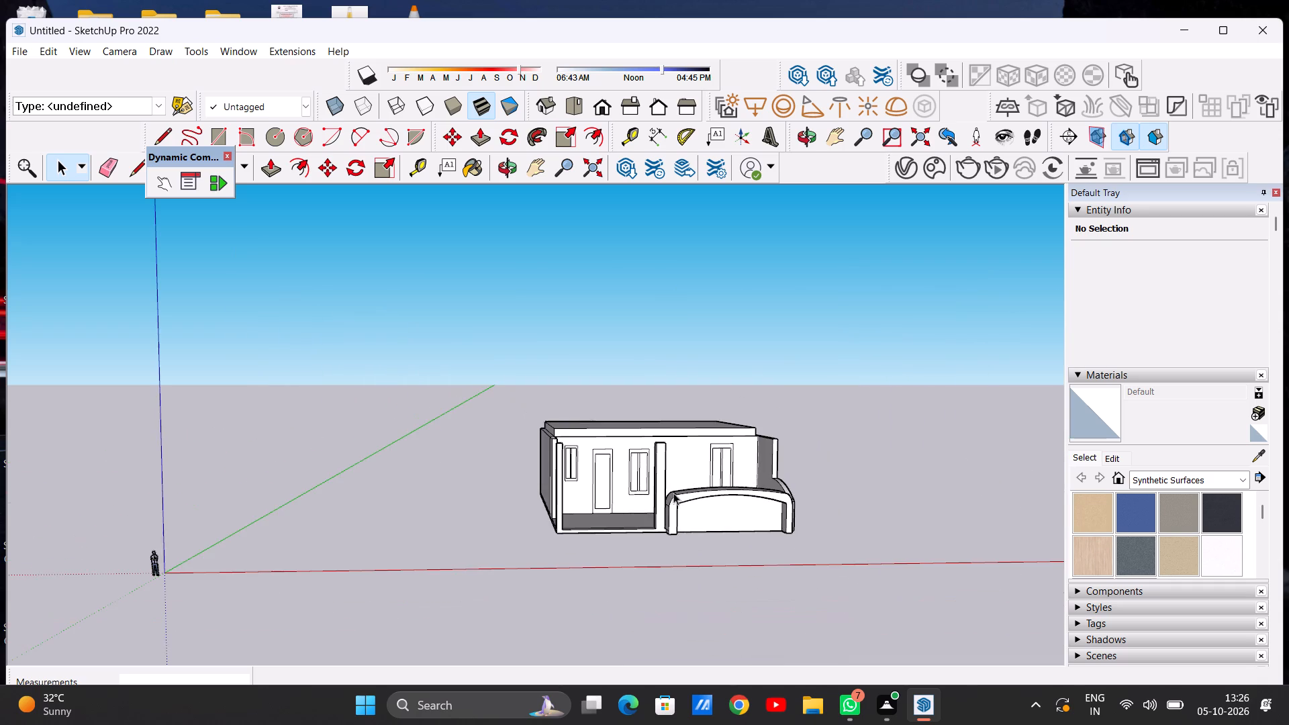
{"action": "middle_click_drag", "start_coordinate": [671, 520], "coordinate": [625, 579]}
{"action": "scroll", "coordinate": [613, 478], "scroll_direction": "up", "scroll_amount": 7}
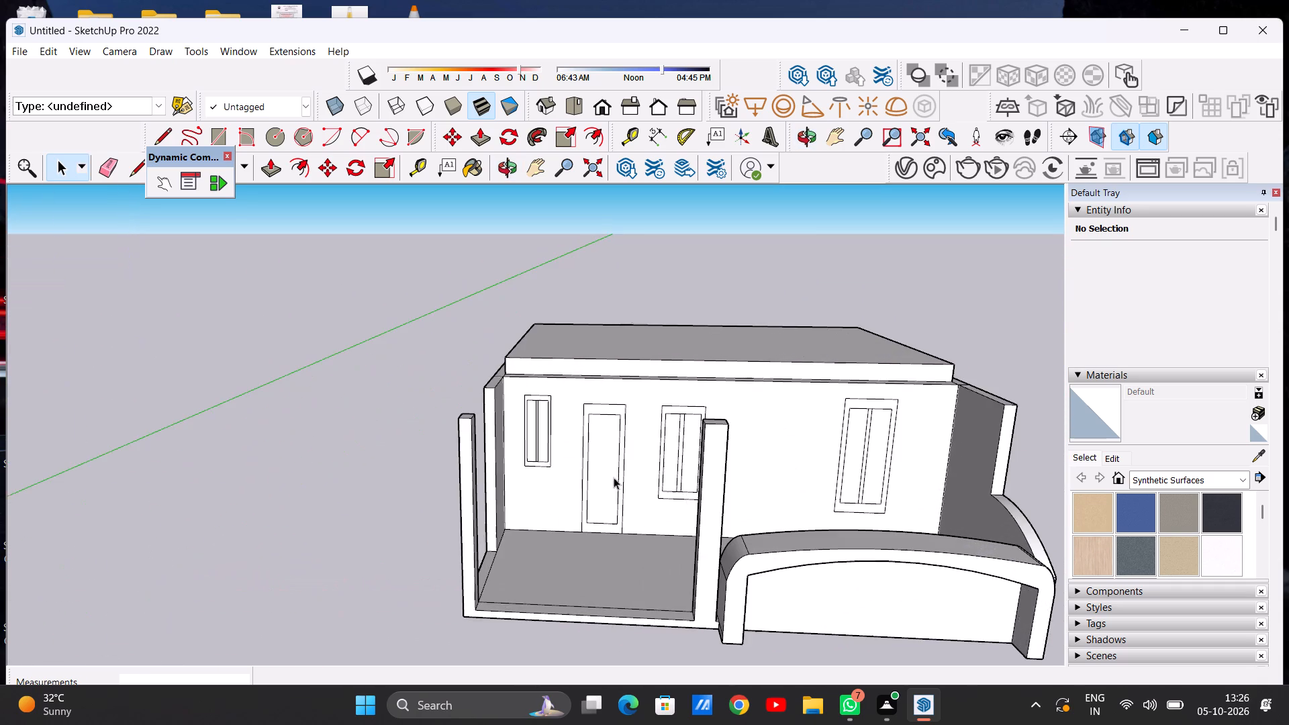
{"action": "scroll", "coordinate": [610, 489], "scroll_direction": "up", "scroll_amount": 3}
{"action": "scroll", "coordinate": [634, 490], "scroll_direction": "down", "scroll_amount": 7}
{"action": "middle_click_drag", "start_coordinate": [665, 505], "coordinate": [677, 467]}
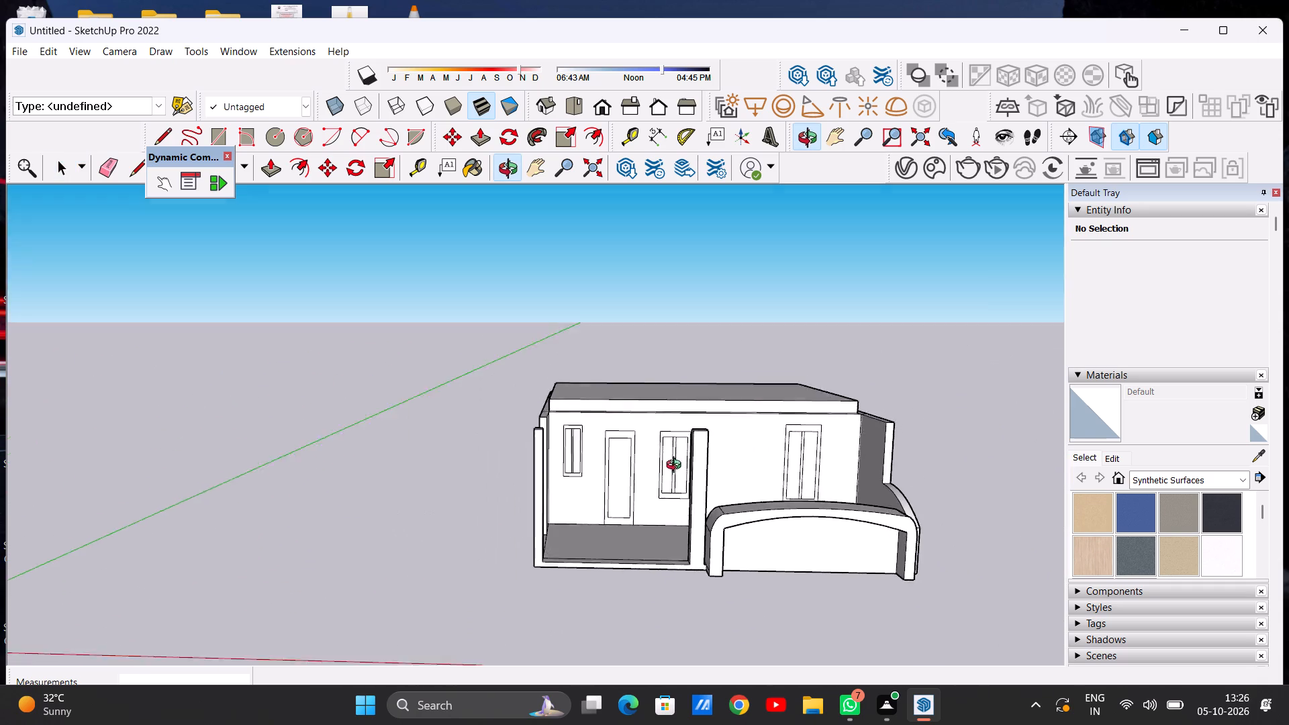
{"action": "middle_click_drag", "start_coordinate": [677, 467], "coordinate": [685, 395]}
{"action": "scroll", "coordinate": [772, 470], "scroll_direction": "up", "scroll_amount": 5}
{"action": "middle_click_drag", "start_coordinate": [710, 514], "coordinate": [690, 569]}
{"action": "scroll", "coordinate": [743, 546], "scroll_direction": "down", "scroll_amount": 3}
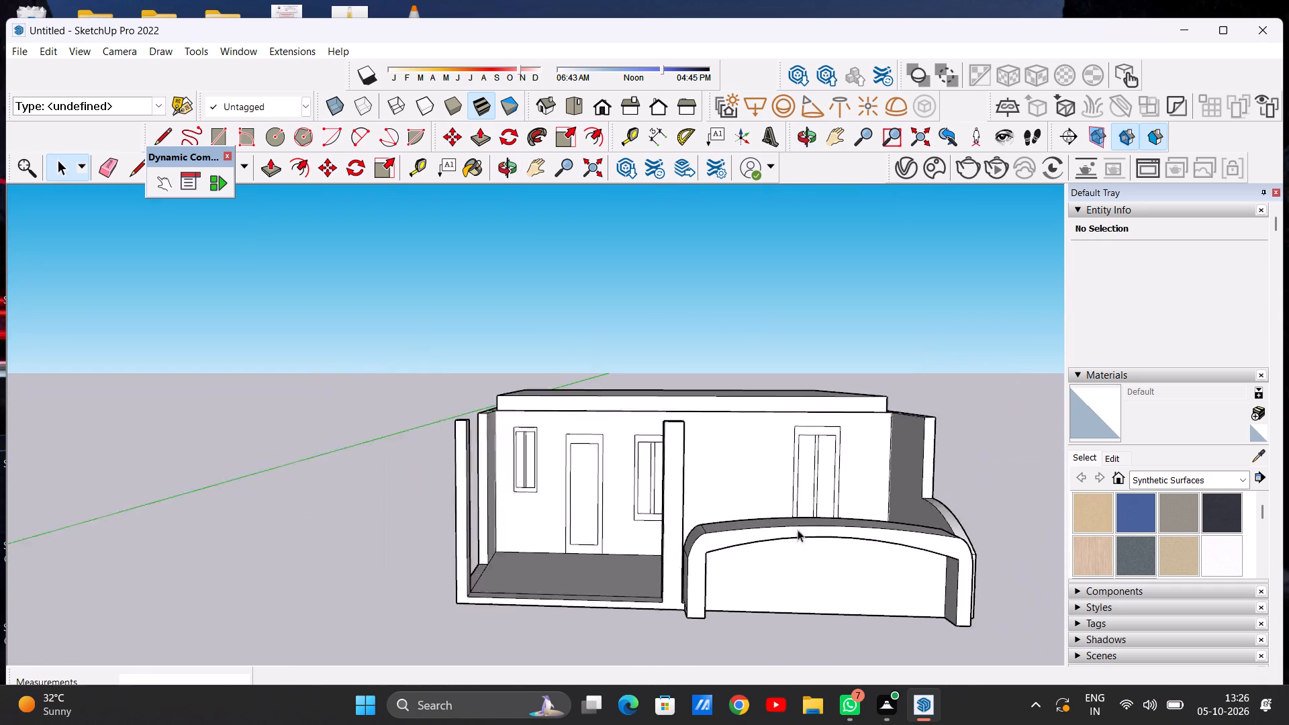
{"action": "scroll", "coordinate": [798, 530], "scroll_direction": "down", "scroll_amount": 4}
{"action": "scroll", "coordinate": [800, 627], "scroll_direction": "up", "scroll_amount": 5}
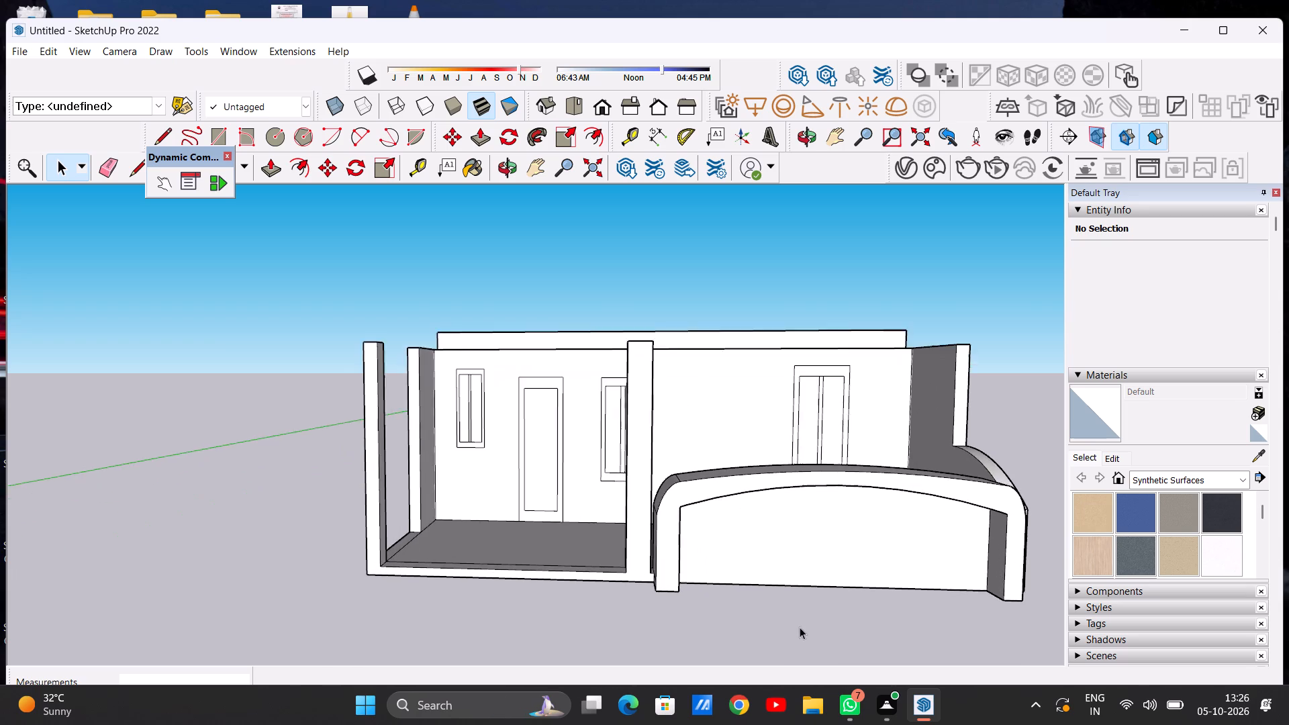
{"action": "scroll", "coordinate": [846, 593], "scroll_direction": "down", "scroll_amount": 11}
{"action": "middle_click_drag", "start_coordinate": [844, 588], "coordinate": [800, 570]}
{"action": "scroll", "coordinate": [808, 568], "scroll_direction": "up", "scroll_amount": 4}
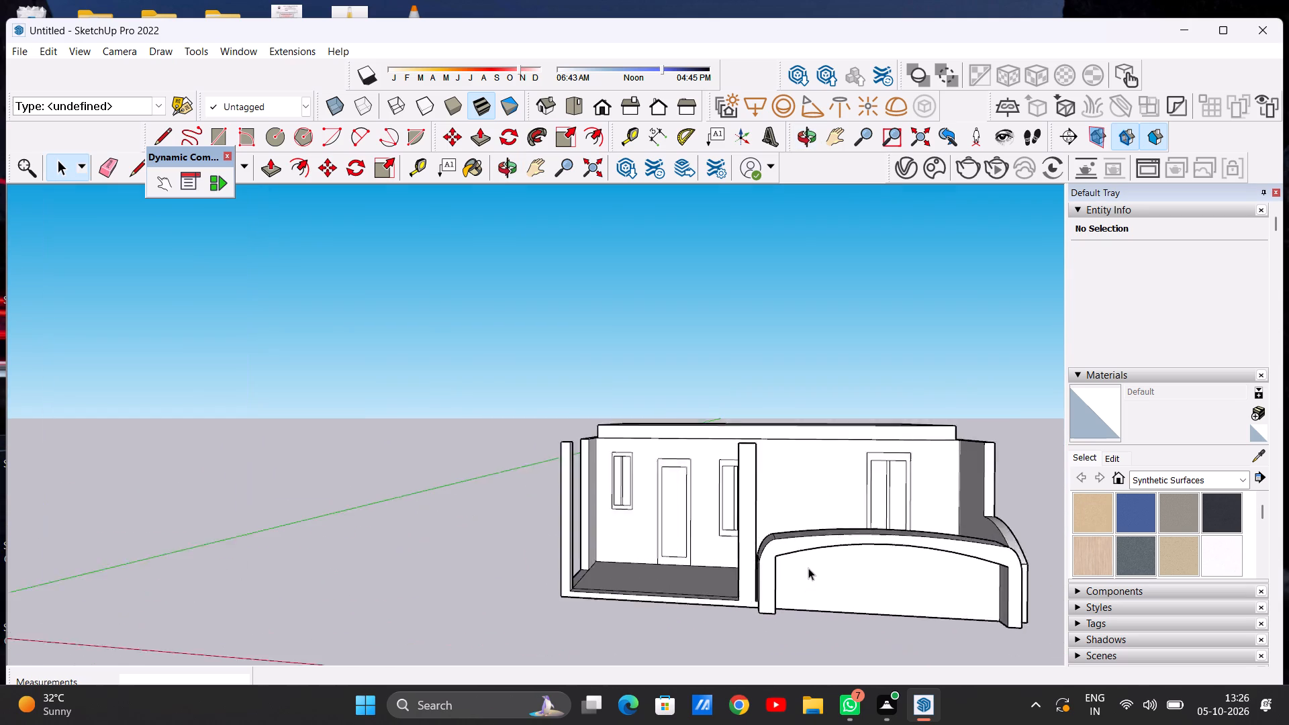
{"action": "scroll", "coordinate": [808, 568], "scroll_direction": "up", "scroll_amount": 3}
{"action": "scroll", "coordinate": [832, 584], "scroll_direction": "down", "scroll_amount": 9}
{"action": "scroll", "coordinate": [751, 536], "scroll_direction": "up", "scroll_amount": 7}
{"action": "scroll", "coordinate": [743, 544], "scroll_direction": "down", "scroll_amount": 2}
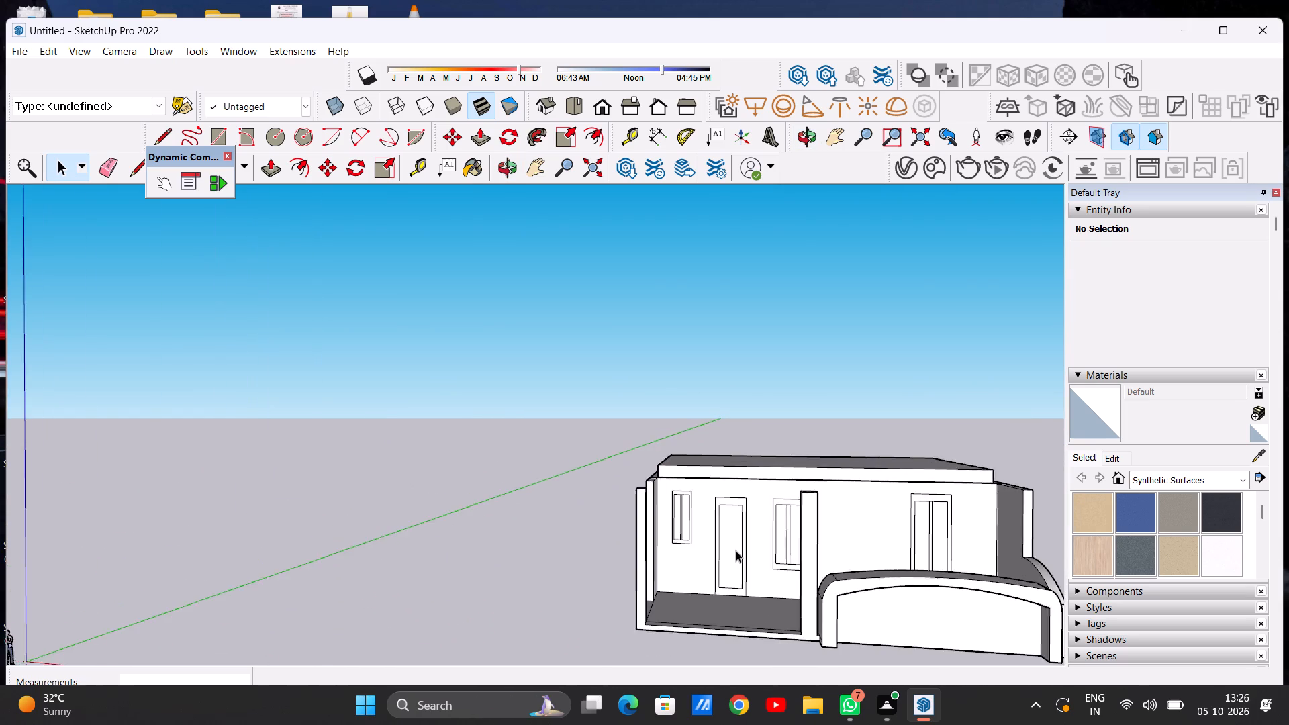
{"action": "scroll", "coordinate": [736, 550], "scroll_direction": "down", "scroll_amount": 10}
{"action": "scroll", "coordinate": [725, 548], "scroll_direction": "up", "scroll_amount": 5}
{"action": "middle_click_drag", "start_coordinate": [730, 567], "coordinate": [787, 528]}
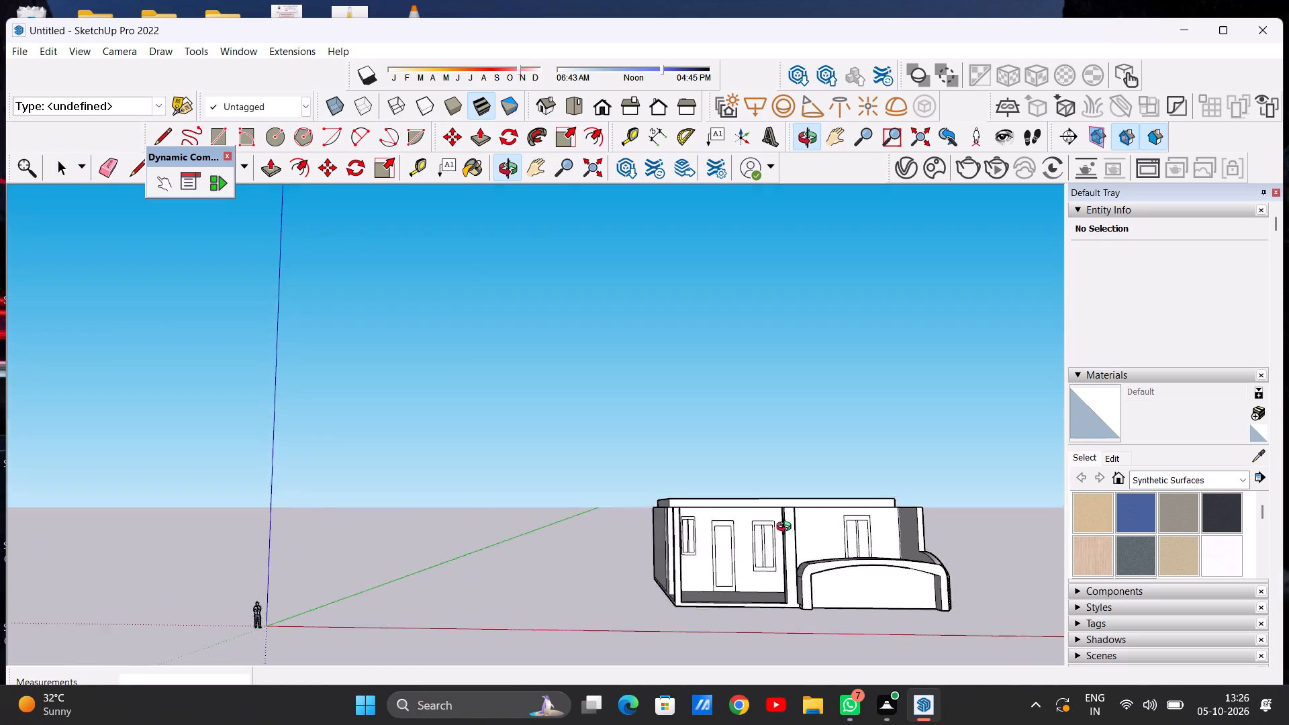
{"action": "middle_click_drag", "start_coordinate": [787, 528], "coordinate": [687, 532]}
{"action": "middle_click_drag", "start_coordinate": [818, 529], "coordinate": [851, 527]}
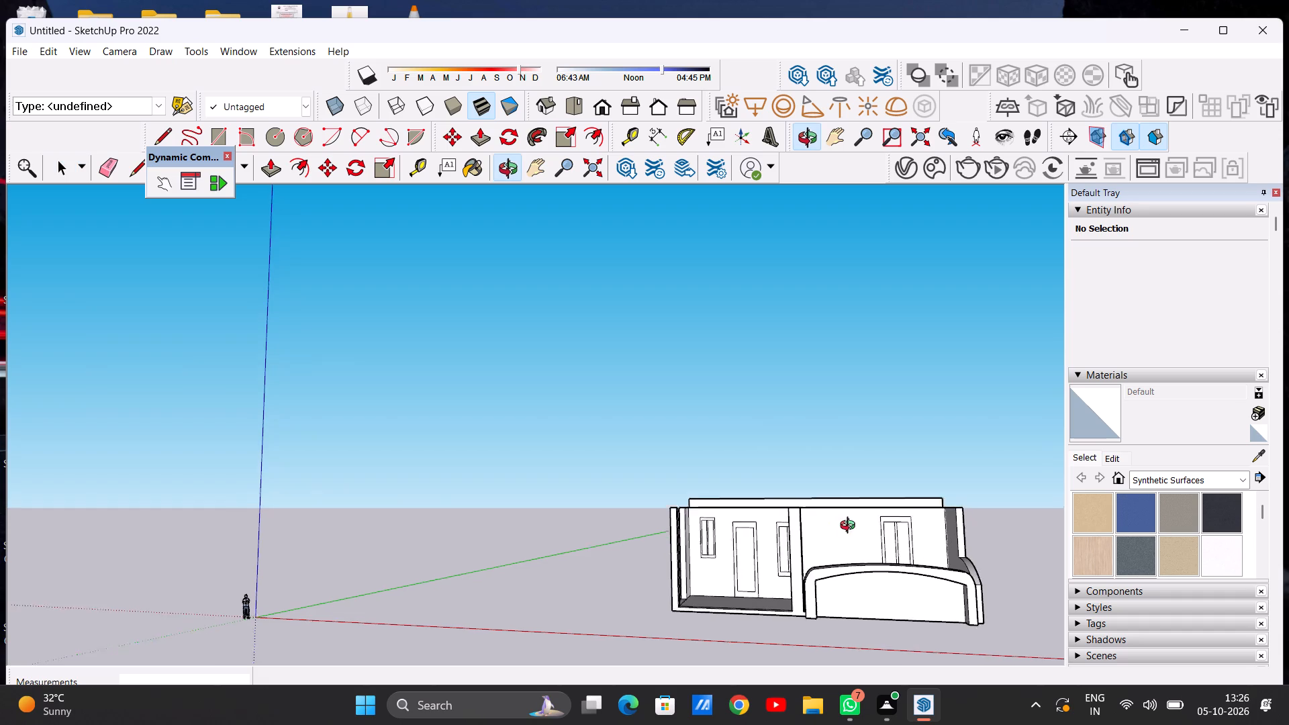
{"action": "middle_click_drag", "start_coordinate": [851, 527], "coordinate": [880, 522]}
{"action": "scroll", "coordinate": [767, 543], "scroll_direction": "up", "scroll_amount": 3}
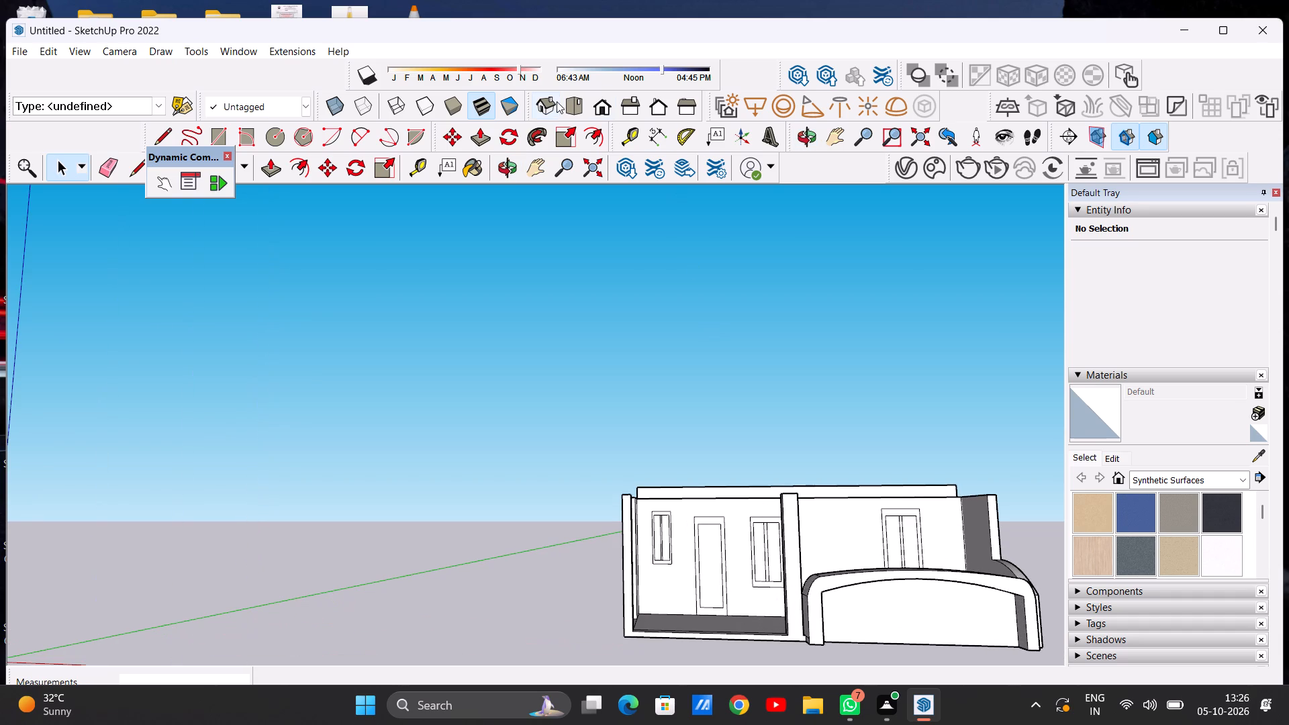
Examine the rescaled house from below, from straight on and from above the veranda.
{"action": "left_click", "coordinate": [544, 101]}
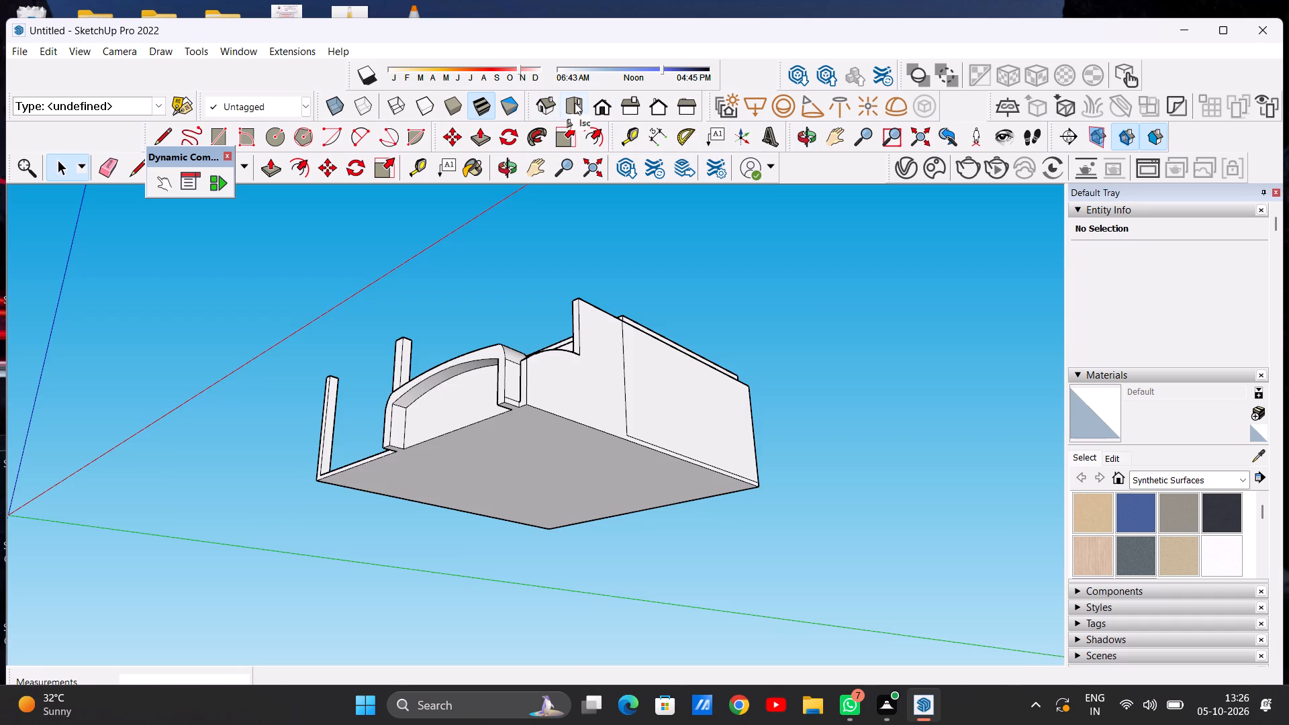
{"action": "left_click", "coordinate": [575, 103]}
{"action": "left_click", "coordinate": [610, 115]}
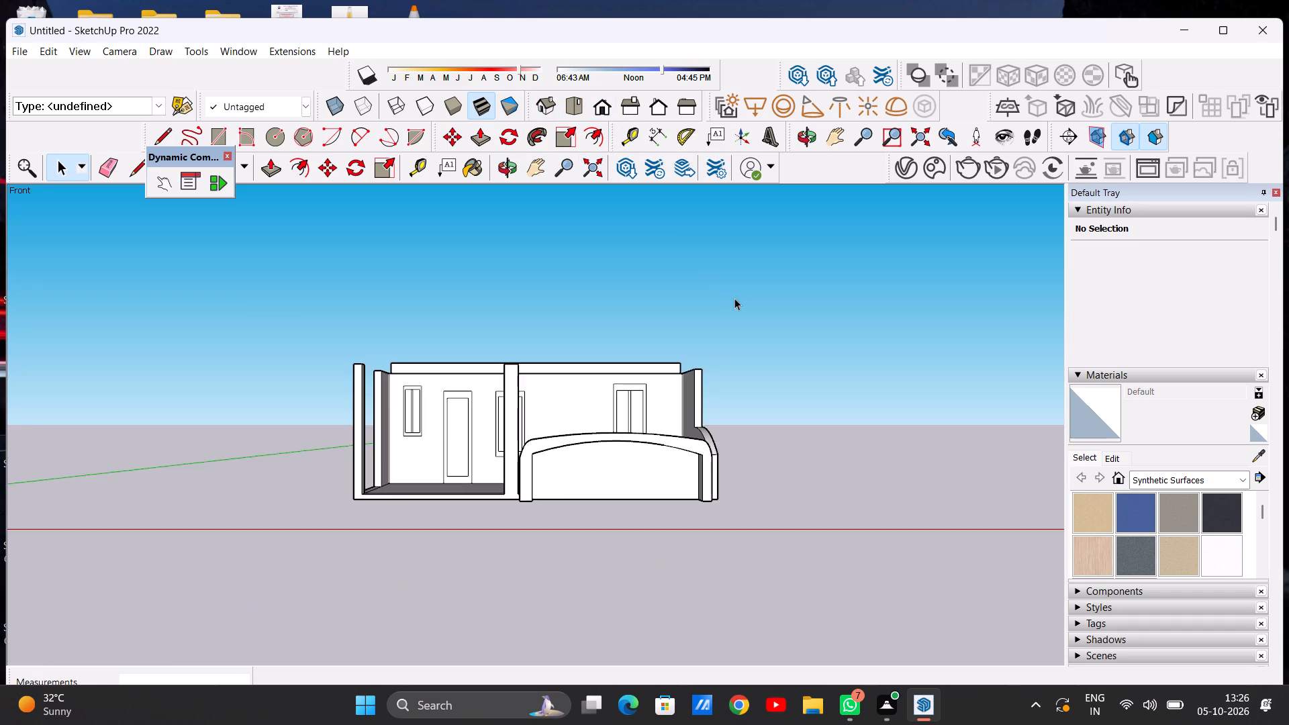
{"action": "scroll", "coordinate": [736, 298], "scroll_direction": "down", "scroll_amount": 2}
{"action": "scroll", "coordinate": [527, 393], "scroll_direction": "up", "scroll_amount": 4}
{"action": "middle_click_drag", "start_coordinate": [532, 405], "coordinate": [550, 538]}
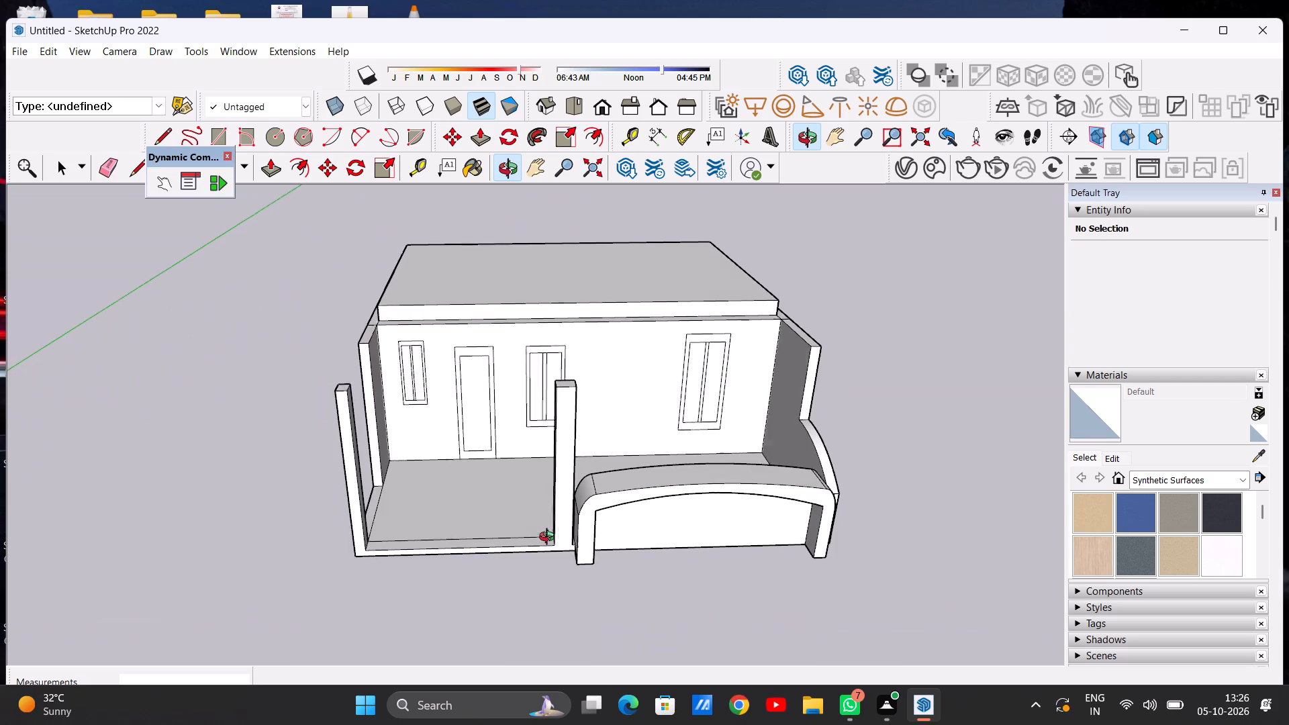
{"action": "middle_click_drag", "start_coordinate": [550, 538], "coordinate": [557, 532]}
{"action": "scroll", "coordinate": [457, 389], "scroll_direction": "up", "scroll_amount": 6}
{"action": "scroll", "coordinate": [550, 416], "scroll_direction": "down", "scroll_amount": 4}
{"action": "middle_click_drag", "start_coordinate": [532, 424], "coordinate": [520, 350]}
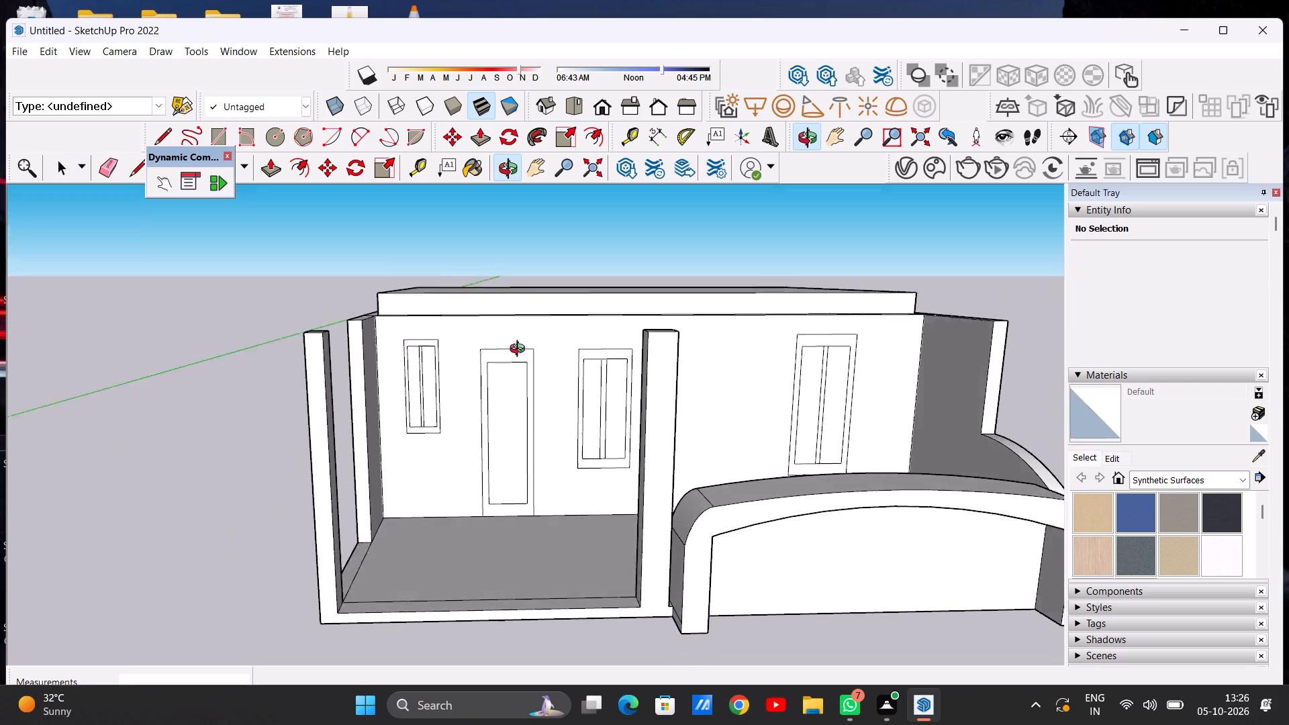
{"action": "middle_click_drag", "start_coordinate": [520, 350], "coordinate": [517, 333]}
{"action": "scroll", "coordinate": [520, 420], "scroll_direction": "down", "scroll_amount": 6}
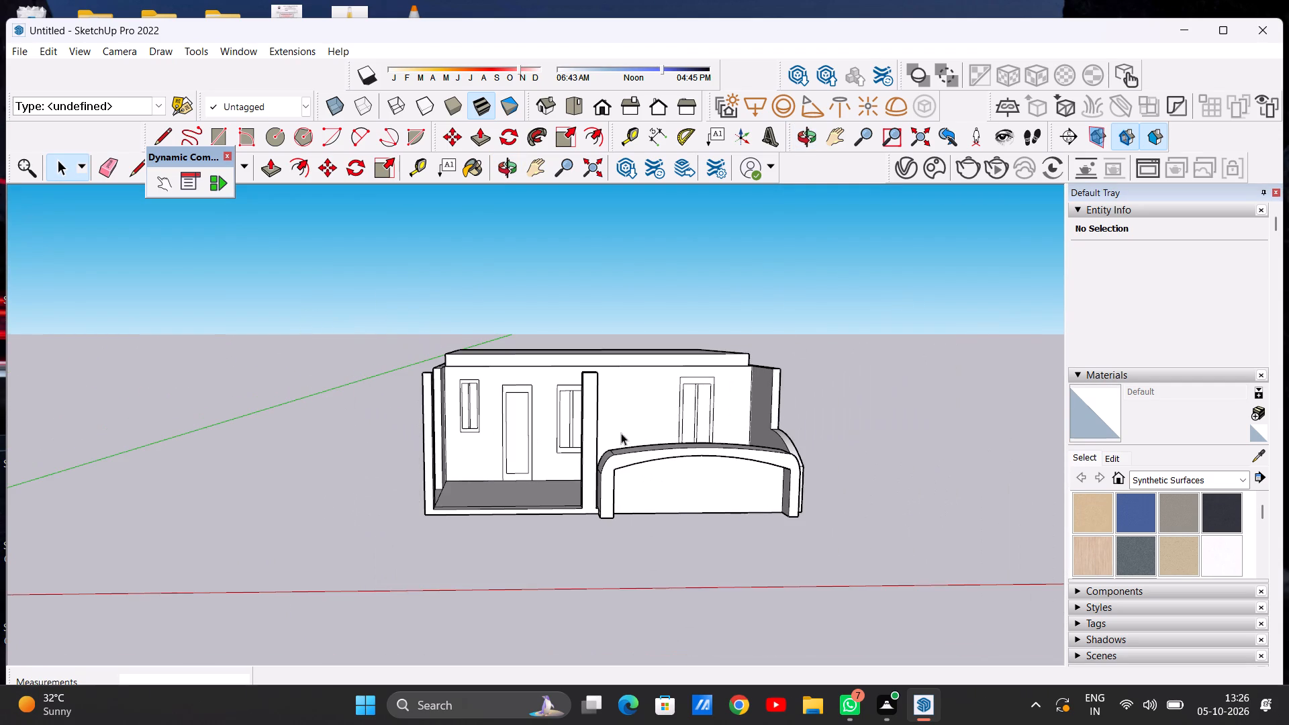
Erase all the edges of the narrow window on the front wall to the left of the door.
{"action": "scroll", "coordinate": [489, 399], "scroll_direction": "up", "scroll_amount": 7}
{"action": "scroll", "coordinate": [644, 422], "scroll_direction": "up", "scroll_amount": 3}
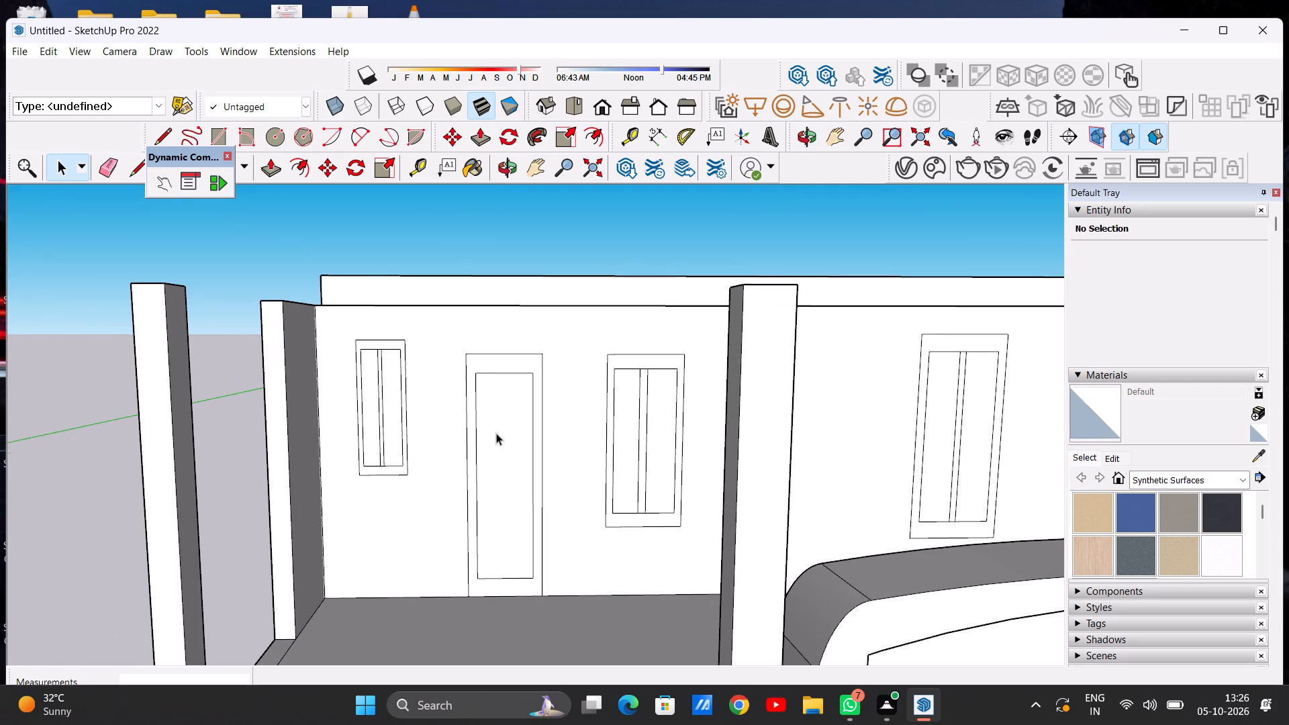
{"action": "scroll", "coordinate": [416, 411], "scroll_direction": "up", "scroll_amount": 1}
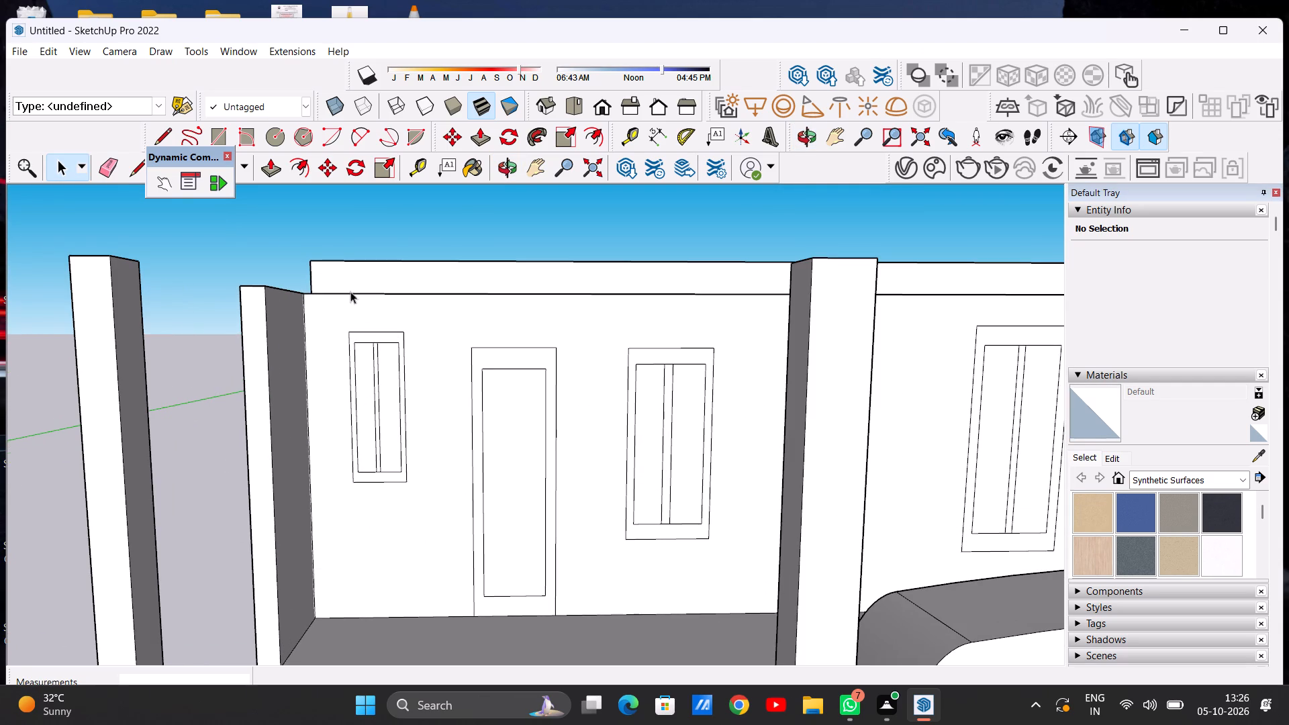
{"action": "left_click", "coordinate": [105, 164]}
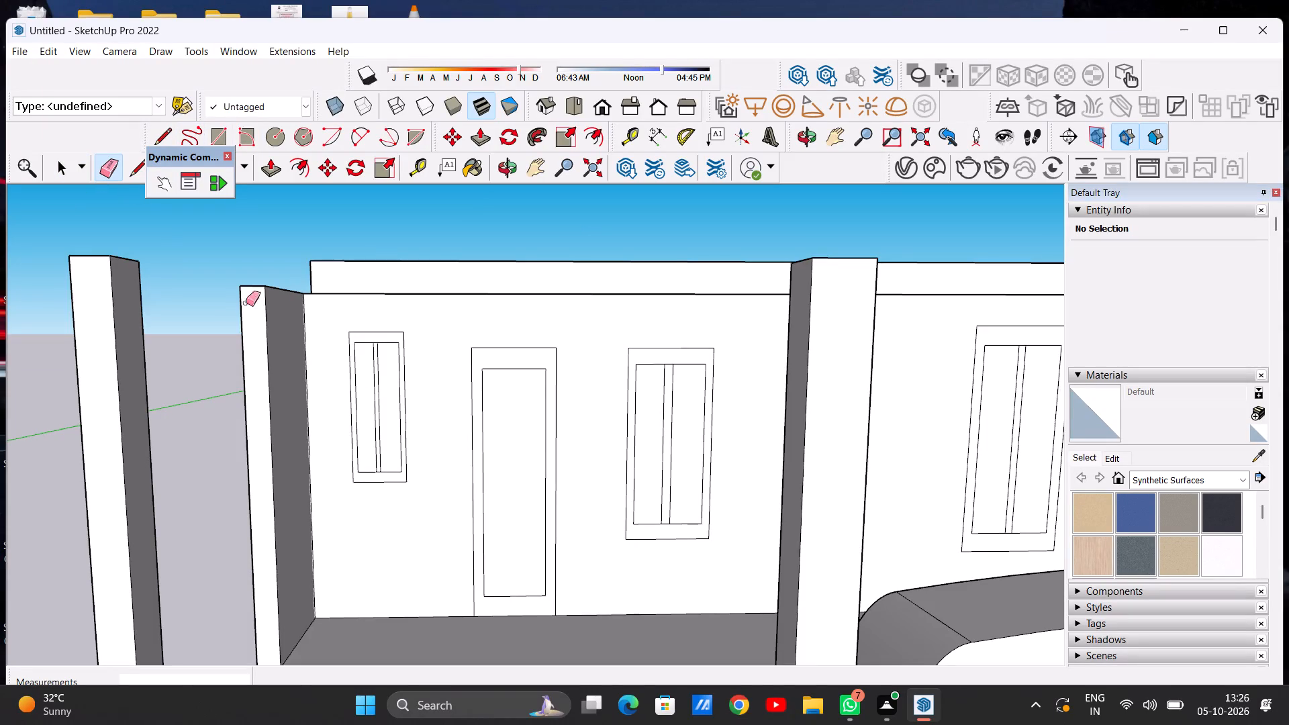
{"action": "left_click_drag", "start_coordinate": [378, 330], "coordinate": [377, 364]}
{"action": "left_click_drag", "start_coordinate": [344, 369], "coordinate": [344, 370]}
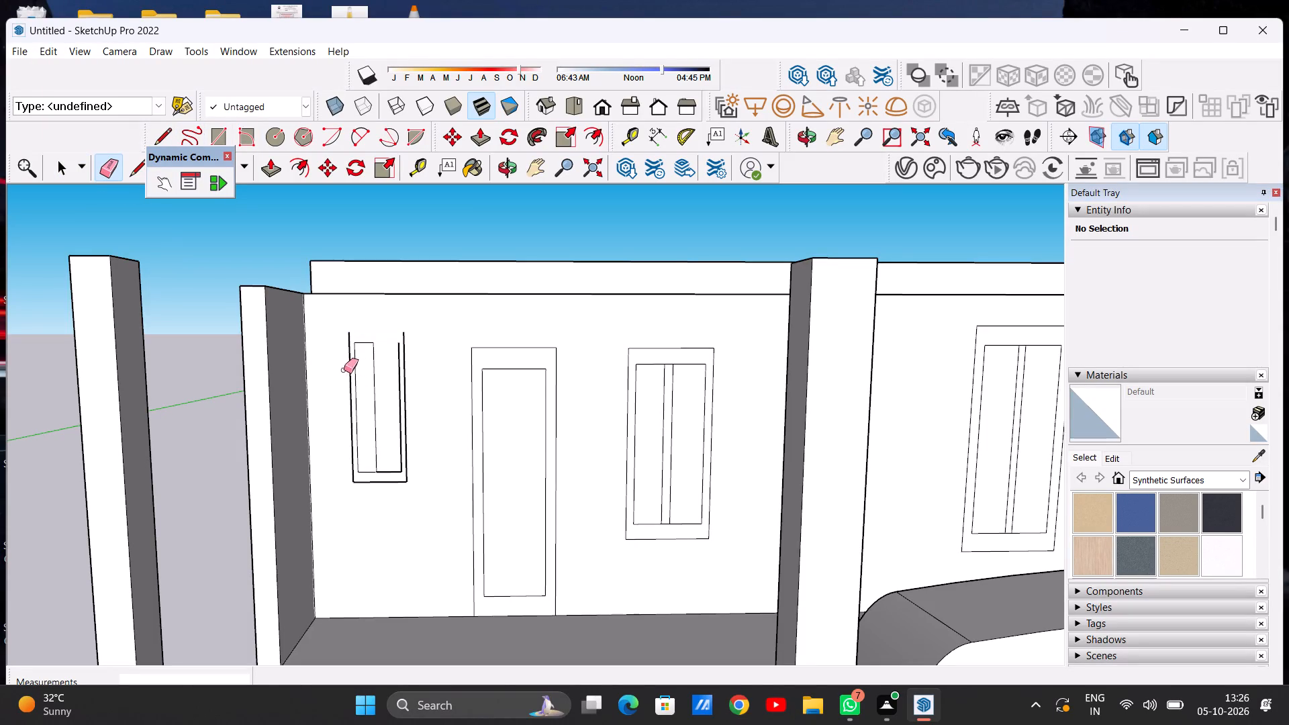
{"action": "left_click_drag", "start_coordinate": [344, 370], "coordinate": [400, 380]}
{"action": "left_click_drag", "start_coordinate": [370, 336], "coordinate": [364, 354]}
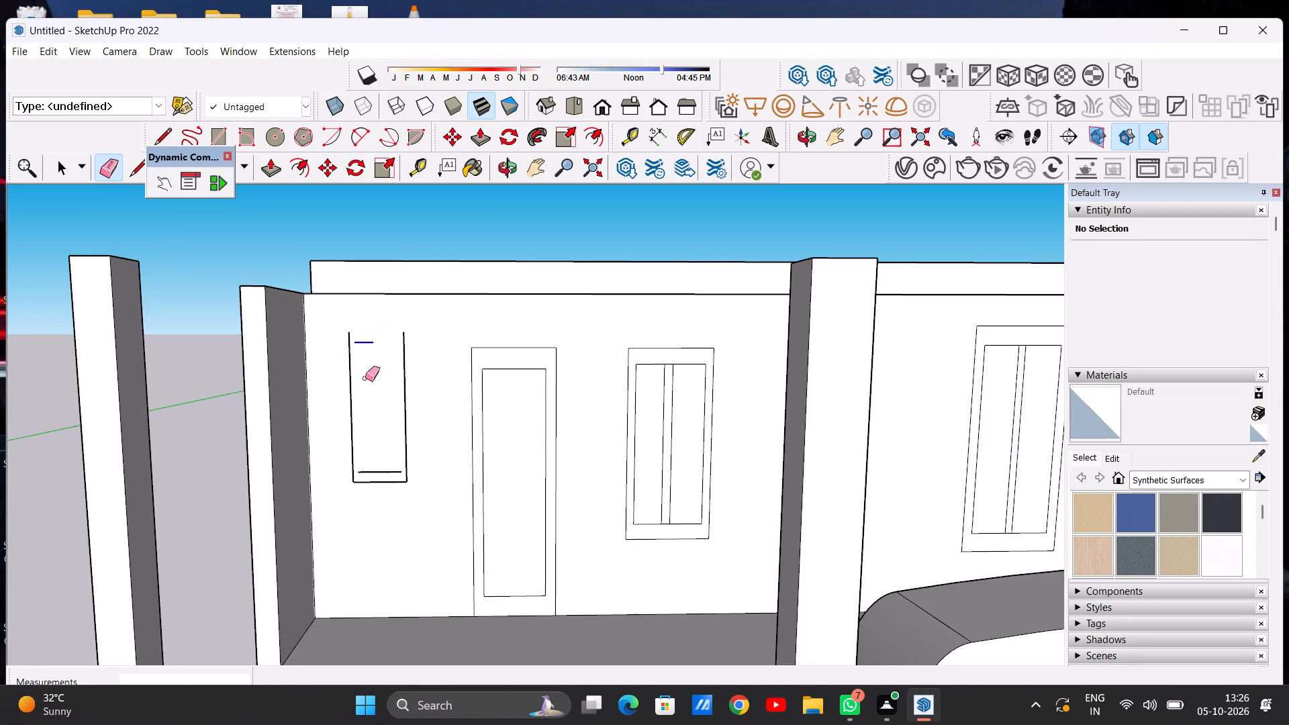
{"action": "left_click_drag", "start_coordinate": [381, 446], "coordinate": [381, 485]}
{"action": "left_click_drag", "start_coordinate": [334, 375], "coordinate": [414, 398]}
{"action": "scroll", "coordinate": [407, 395], "scroll_direction": "down", "scroll_amount": 4}
{"action": "scroll", "coordinate": [361, 432], "scroll_direction": "up", "scroll_amount": 6}
{"action": "key", "text": "space"}
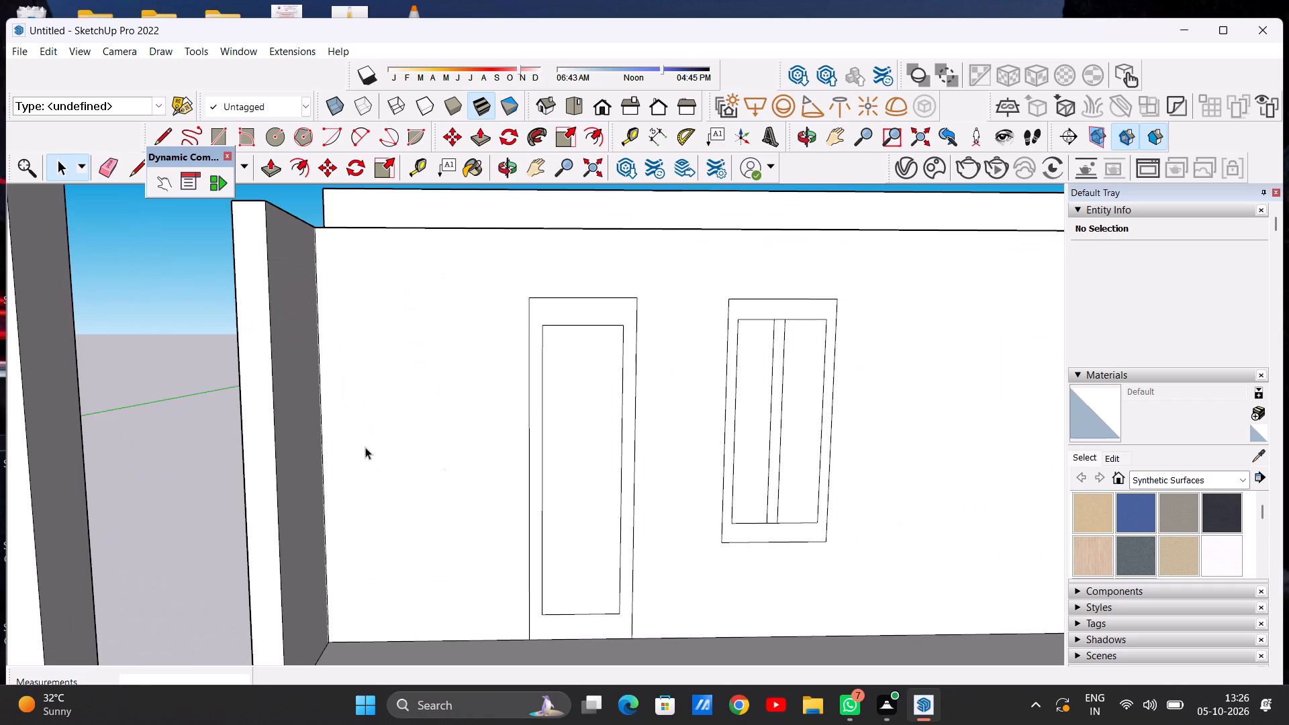
Draw a wider window rectangle of about 73 ft² left of the door and offset its outline inward about 10 3/8".
{"action": "key", "text": "r"}
{"action": "left_click", "coordinate": [352, 301]}
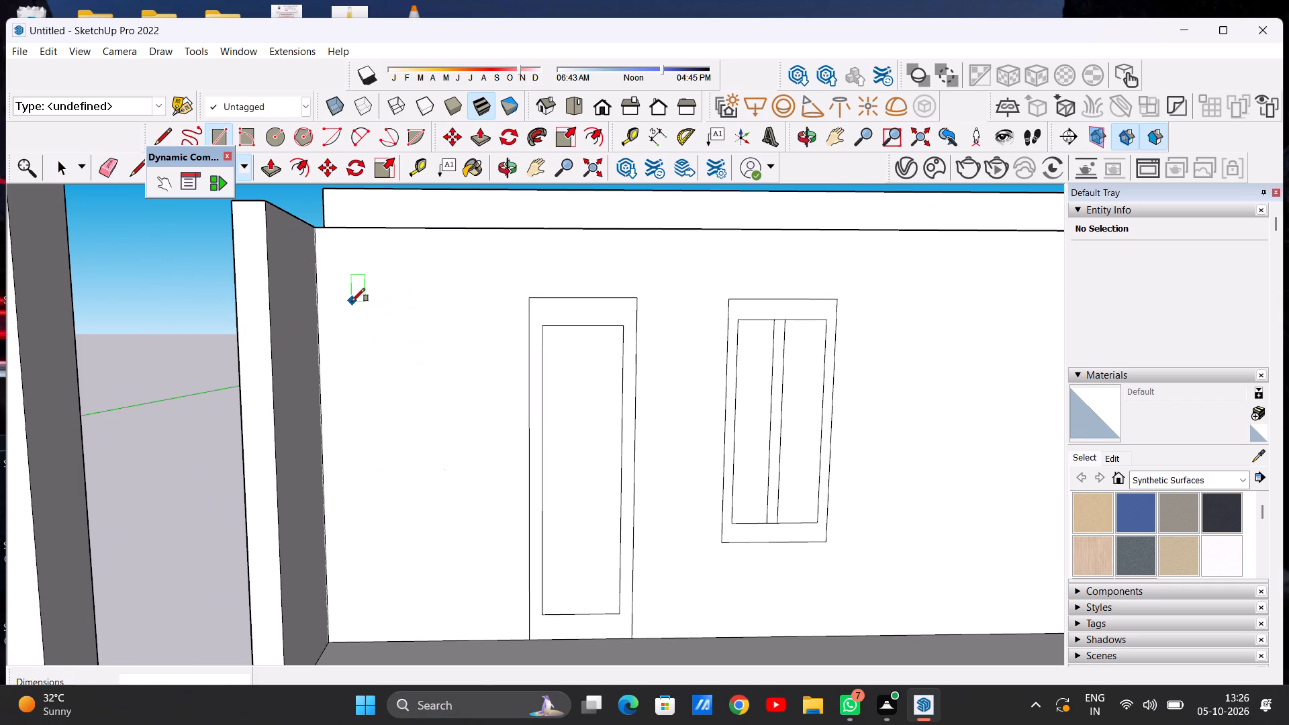
{"action": "left_click", "coordinate": [477, 453]}
{"action": "key", "text": "space"}
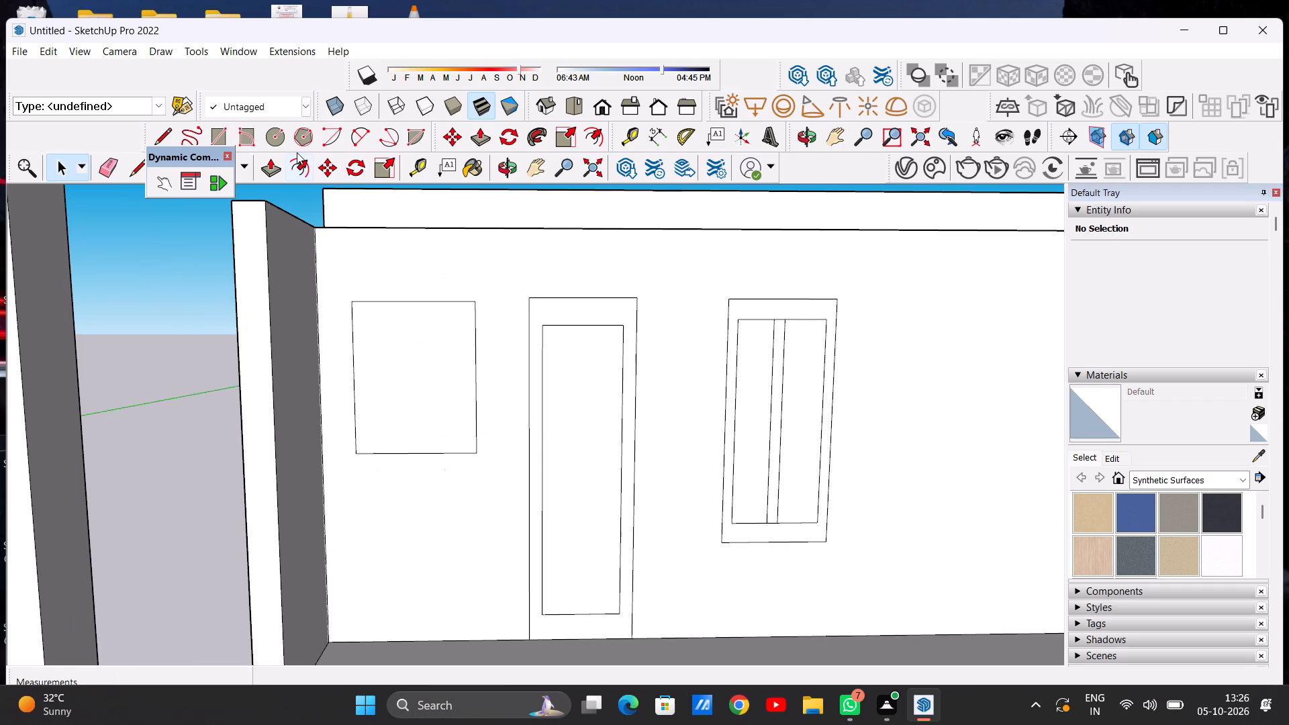
{"action": "left_click", "coordinate": [295, 162]}
{"action": "left_click", "coordinate": [395, 313]}
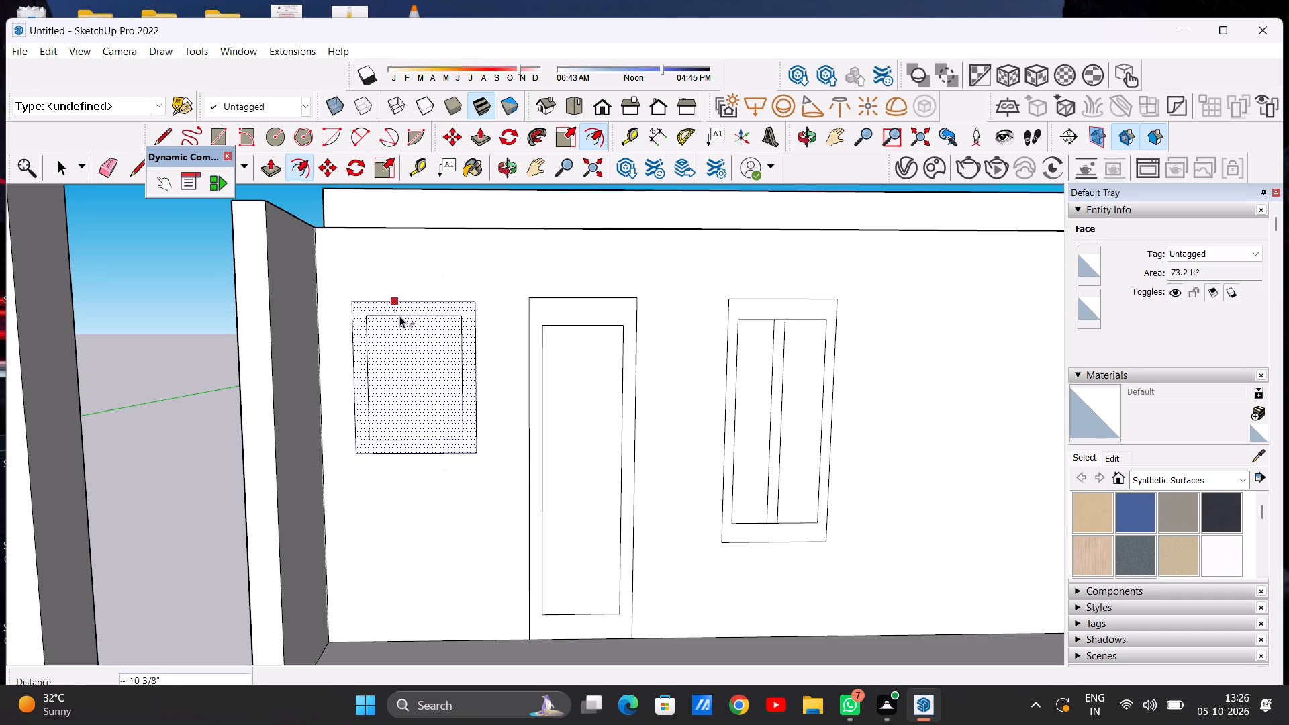
{"action": "left_click", "coordinate": [399, 316]}
{"action": "key", "text": "space"}
Draw two closely spaced vertical lines about 7' 10" long down the middle of the new window's inner rectangle.
{"action": "key", "text": "l"}
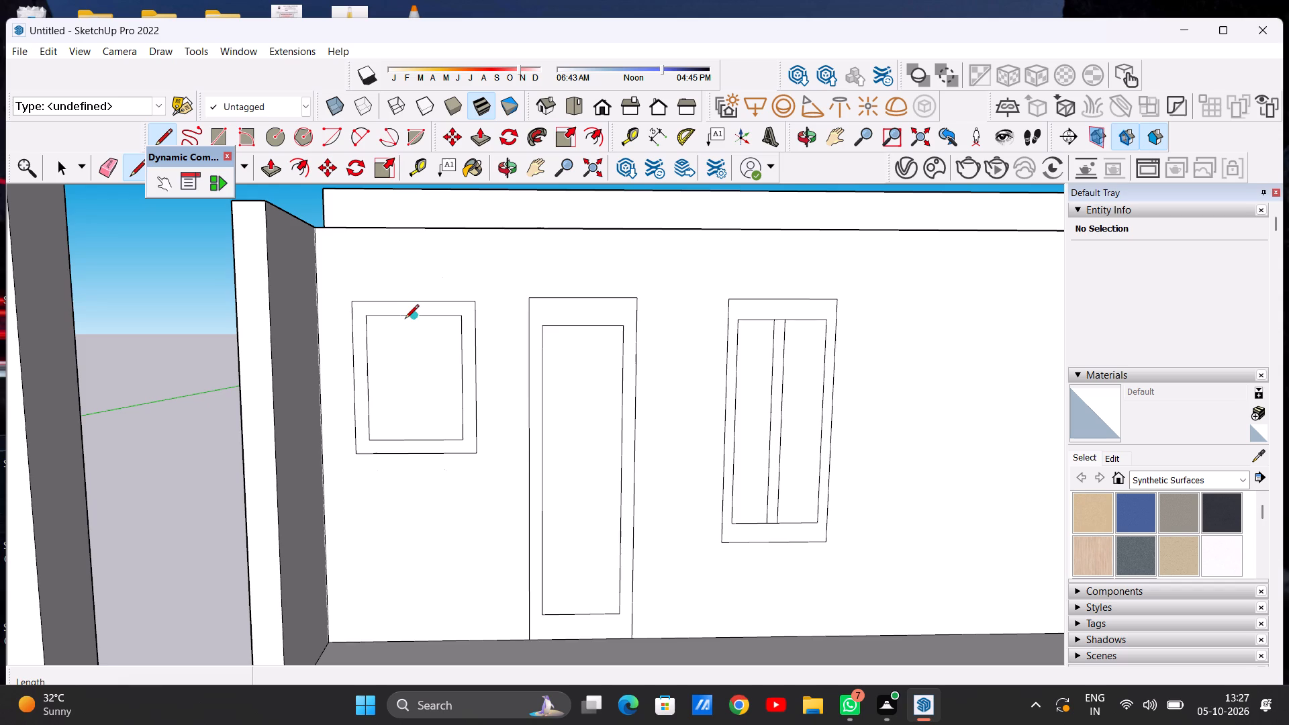
{"action": "scroll", "coordinate": [405, 323], "scroll_direction": "up", "scroll_amount": 14}
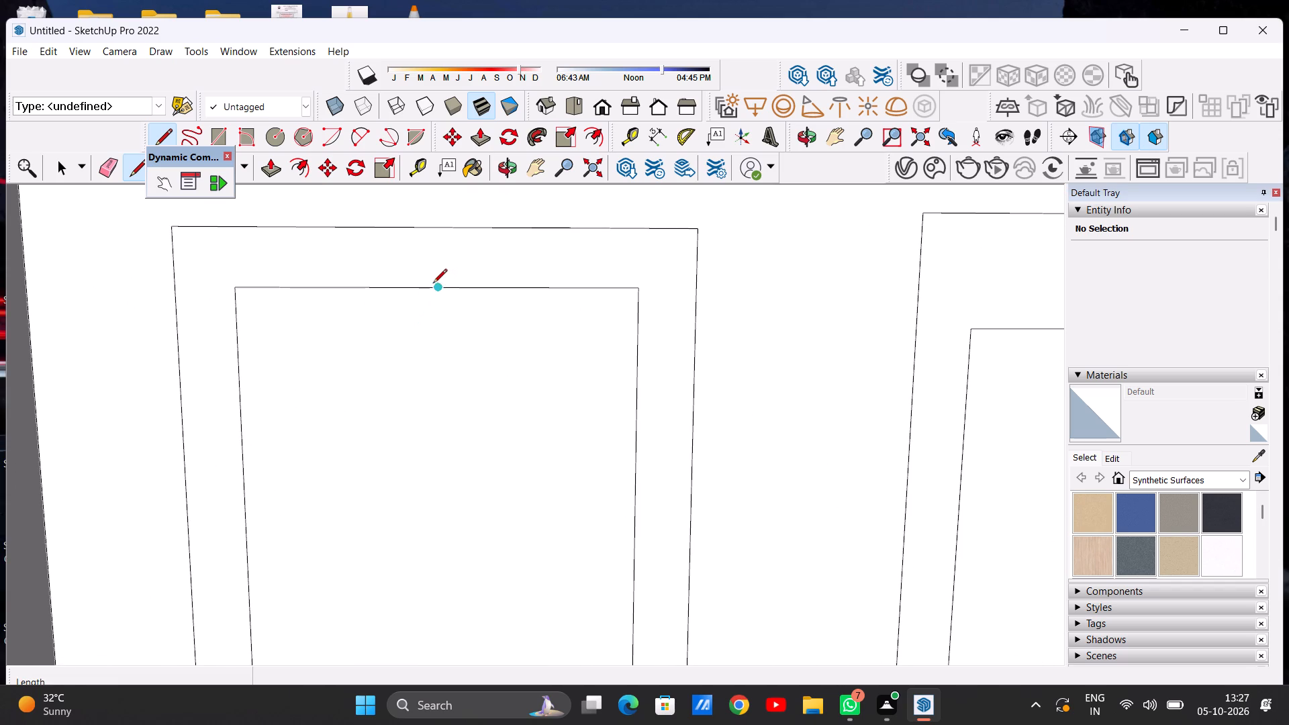
{"action": "left_click", "coordinate": [425, 285]}
{"action": "scroll", "coordinate": [425, 358], "scroll_direction": "down", "scroll_amount": 10}
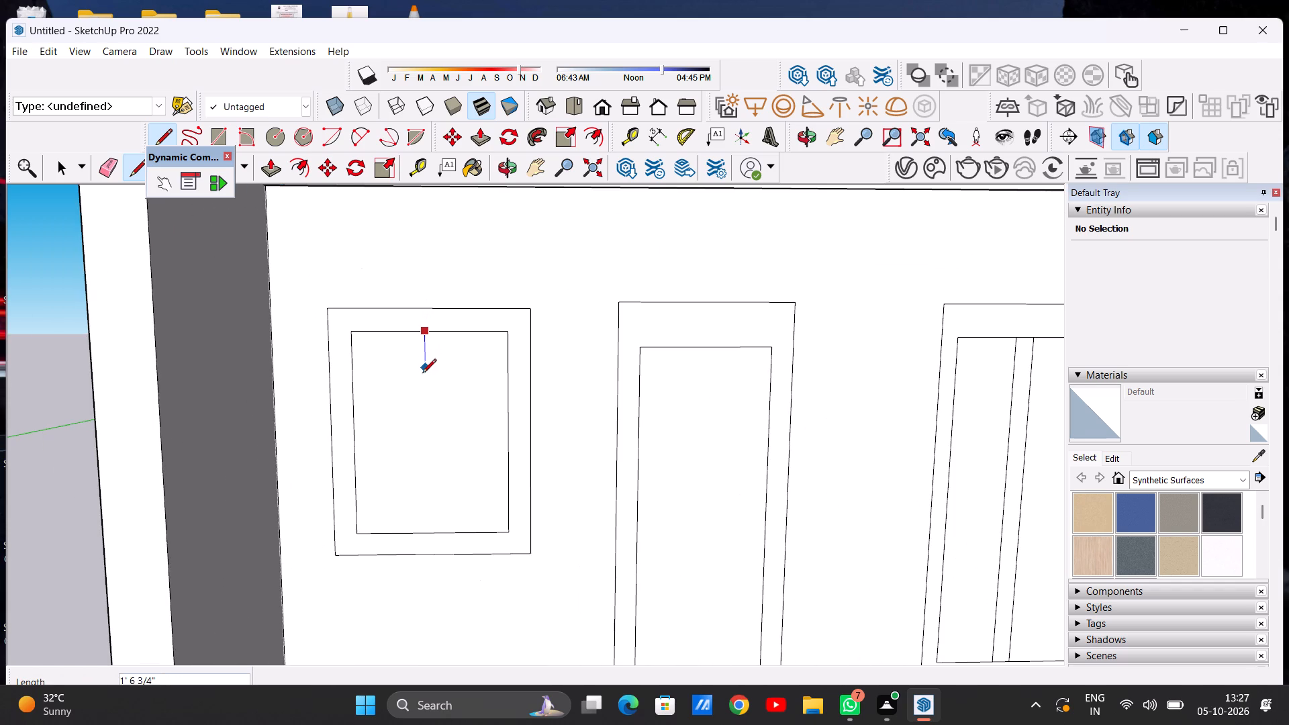
{"action": "left_click", "coordinate": [426, 532]}
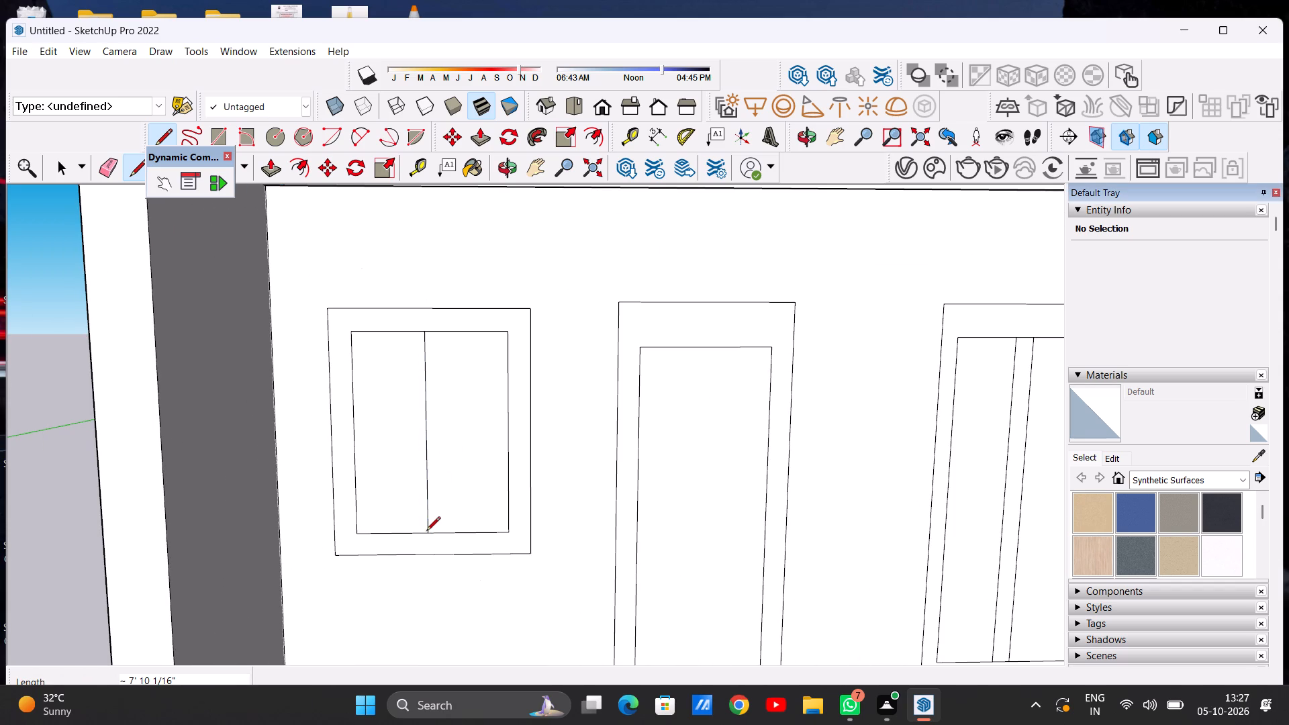
{"action": "left_click", "coordinate": [438, 330]}
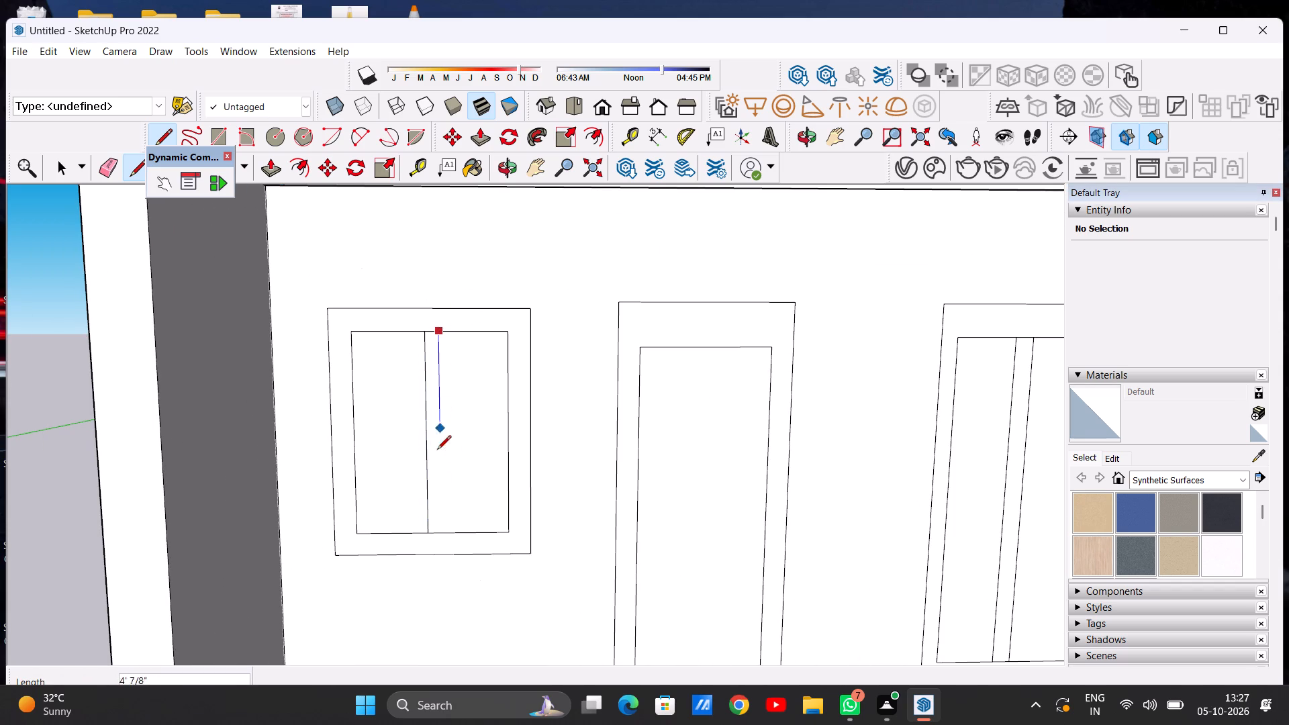
{"action": "left_click", "coordinate": [442, 534]}
{"action": "key", "text": "space"}
Erase all the edges of the tall window on the front wall behind the arched low wall.
{"action": "scroll", "coordinate": [534, 451], "scroll_direction": "down", "scroll_amount": 3}
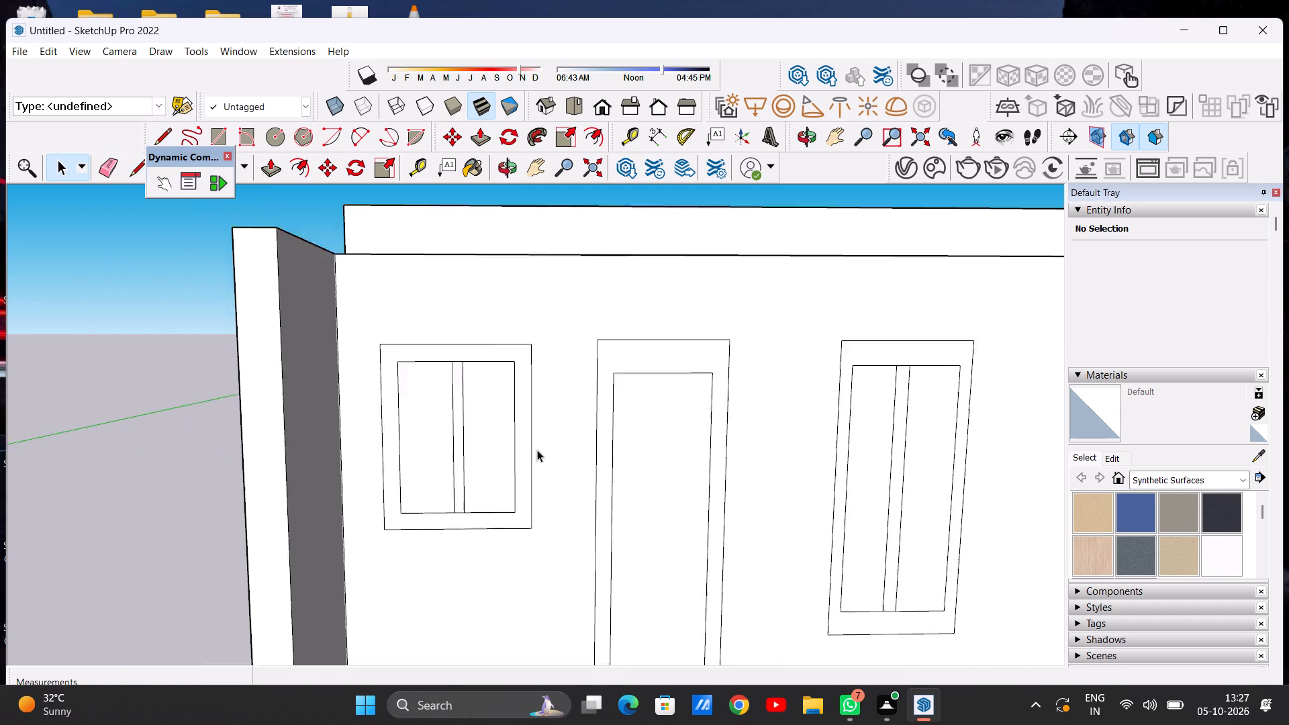
{"action": "scroll", "coordinate": [537, 450], "scroll_direction": "down", "scroll_amount": 15}
{"action": "middle_click_drag", "start_coordinate": [500, 467], "coordinate": [561, 453]}
{"action": "middle_click_drag", "start_coordinate": [578, 456], "coordinate": [519, 451]}
{"action": "scroll", "coordinate": [524, 448], "scroll_direction": "up", "scroll_amount": 9}
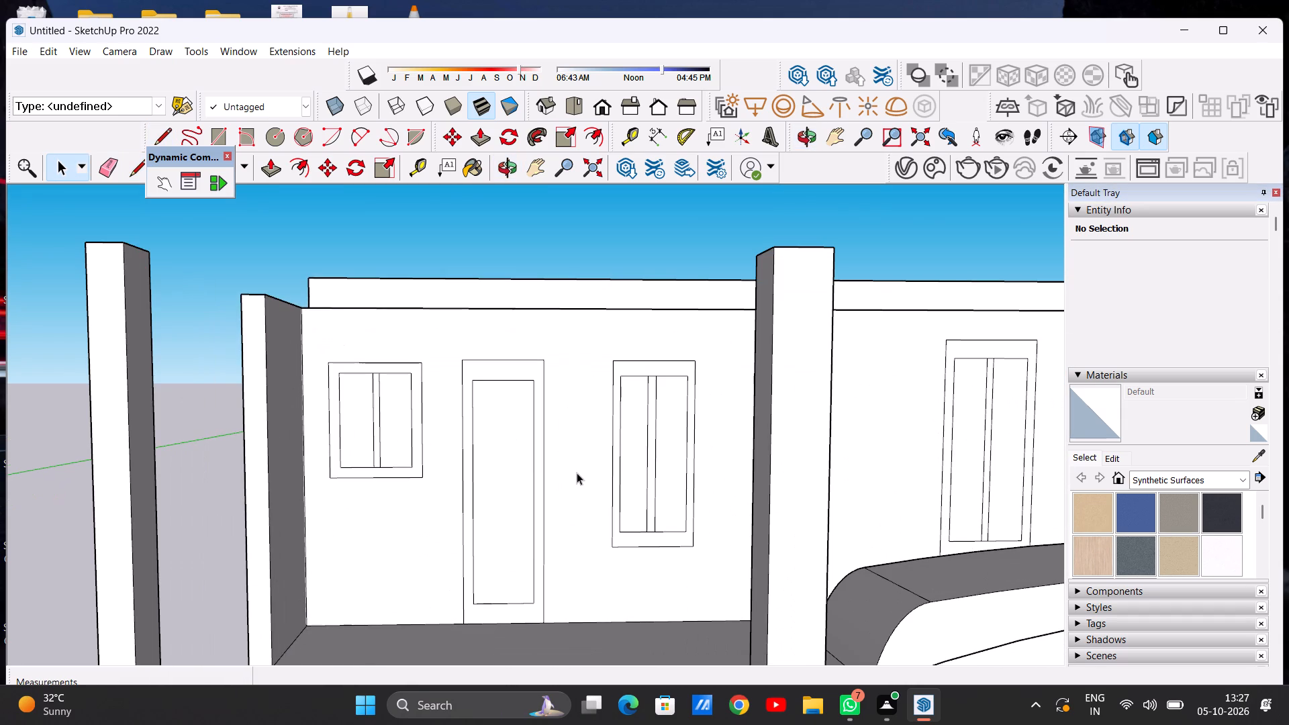
{"action": "scroll", "coordinate": [577, 473], "scroll_direction": "down", "scroll_amount": 9}
{"action": "scroll", "coordinate": [732, 466], "scroll_direction": "up", "scroll_amount": 7}
{"action": "middle_click_drag", "start_coordinate": [712, 474], "coordinate": [667, 557]}
{"action": "scroll", "coordinate": [810, 428], "scroll_direction": "up", "scroll_amount": 4}
{"action": "key", "text": "e"}
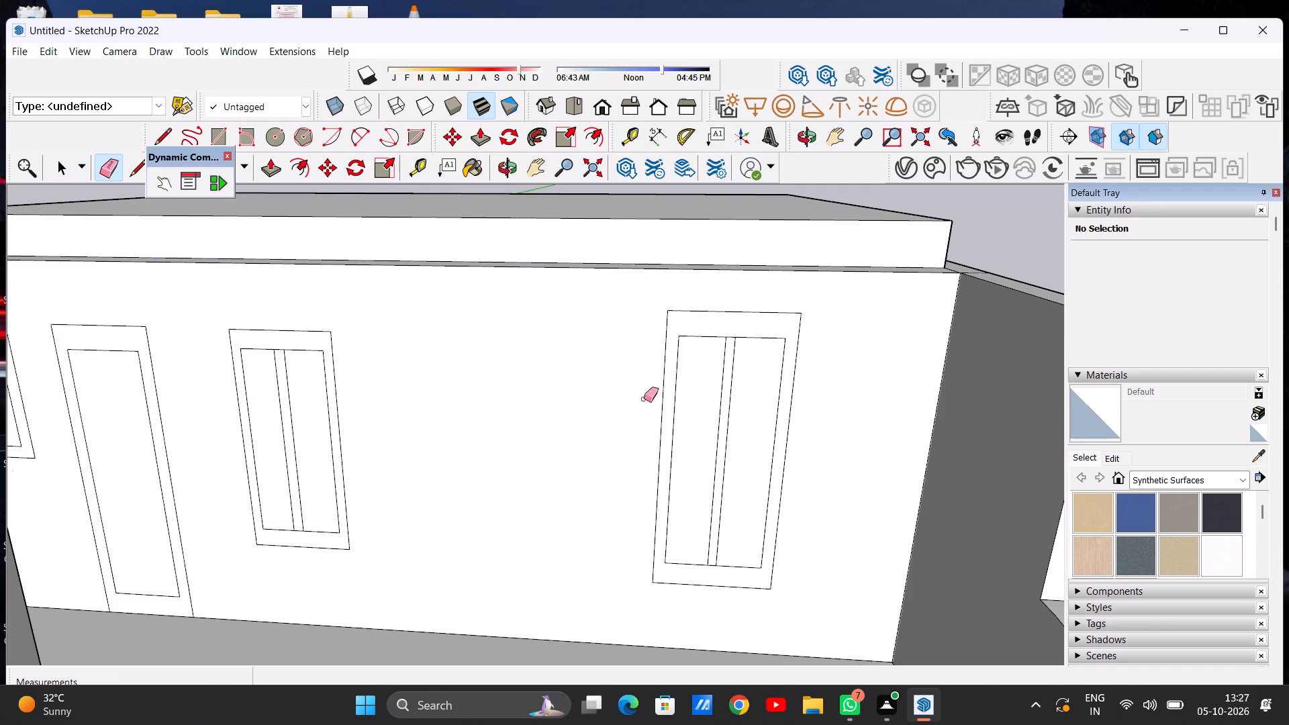
{"action": "left_click_drag", "start_coordinate": [644, 399], "coordinate": [789, 410]}
{"action": "left_click_drag", "start_coordinate": [735, 309], "coordinate": [725, 364]}
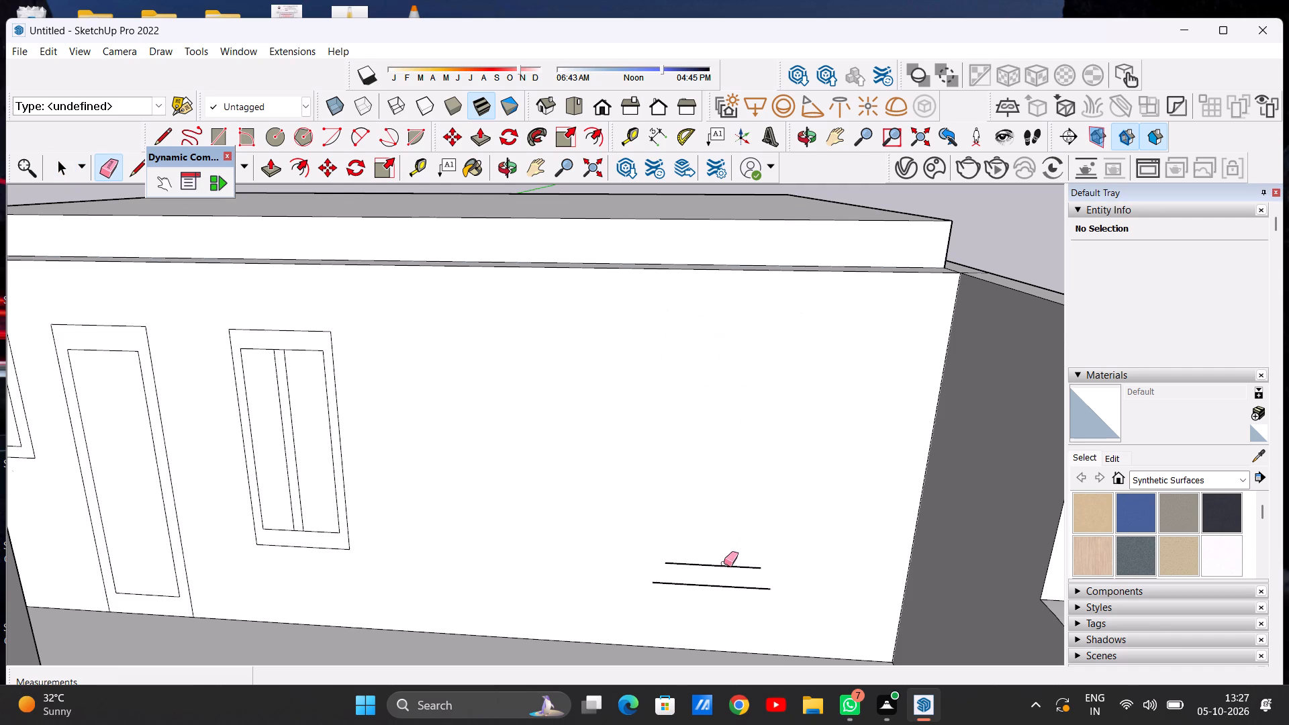
{"action": "left_click_drag", "start_coordinate": [724, 563], "coordinate": [718, 601]}
{"action": "scroll", "coordinate": [741, 462], "scroll_direction": "down", "scroll_amount": 12}
{"action": "middle_click_drag", "start_coordinate": [730, 522], "coordinate": [726, 422]}
{"action": "scroll", "coordinate": [690, 426], "scroll_direction": "up", "scroll_amount": 4}
{"action": "key", "text": "space"}
Draw a larger window rectangle of about 181 ft² behind the arched wall and offset its outline inward about 1' 4".
{"action": "middle_click_drag", "start_coordinate": [691, 444], "coordinate": [693, 461]}
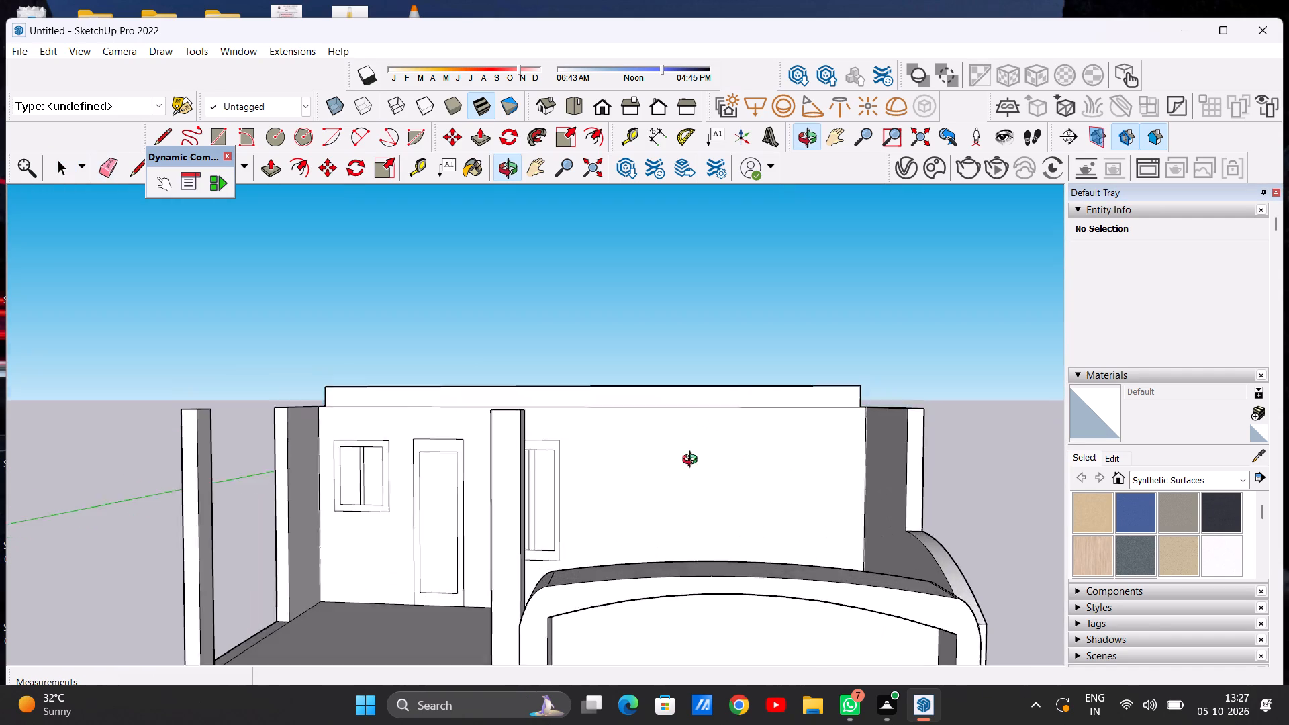
{"action": "middle_click_drag", "start_coordinate": [693, 461], "coordinate": [698, 515]}
{"action": "scroll", "coordinate": [720, 495], "scroll_direction": "up", "scroll_amount": 4}
{"action": "key", "text": "r"}
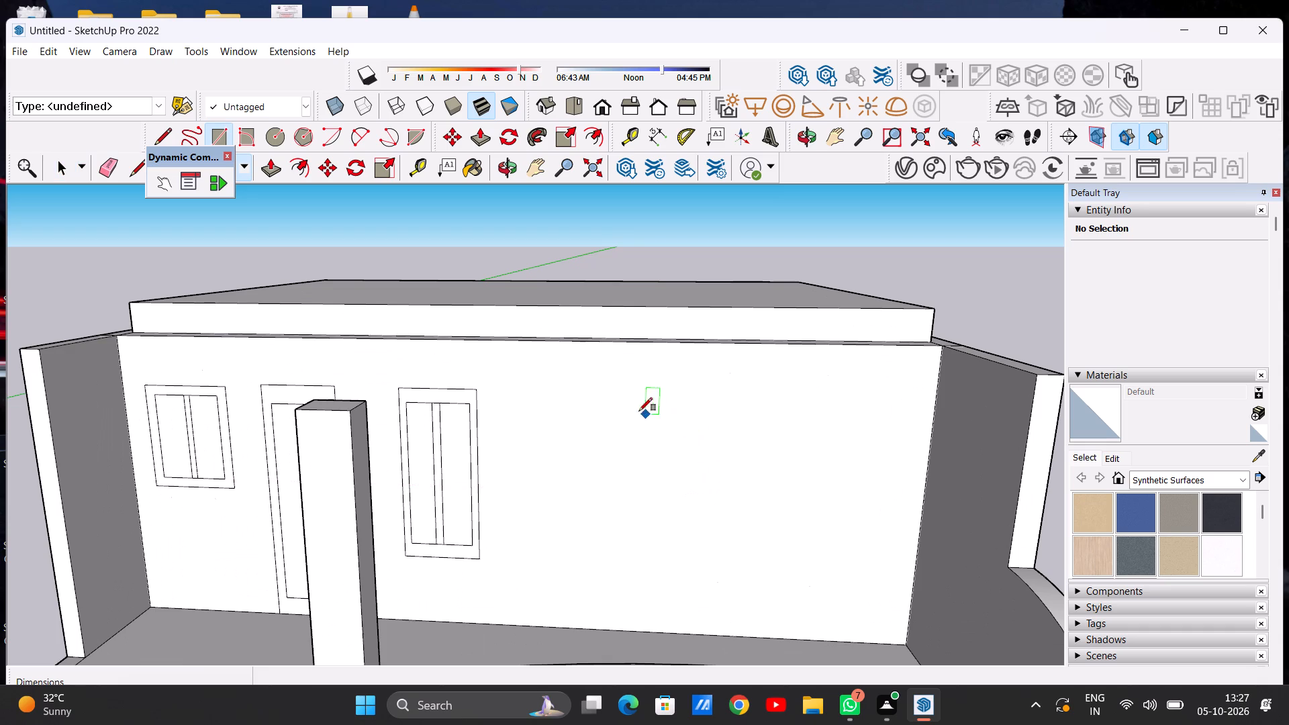
{"action": "left_click", "coordinate": [671, 394]}
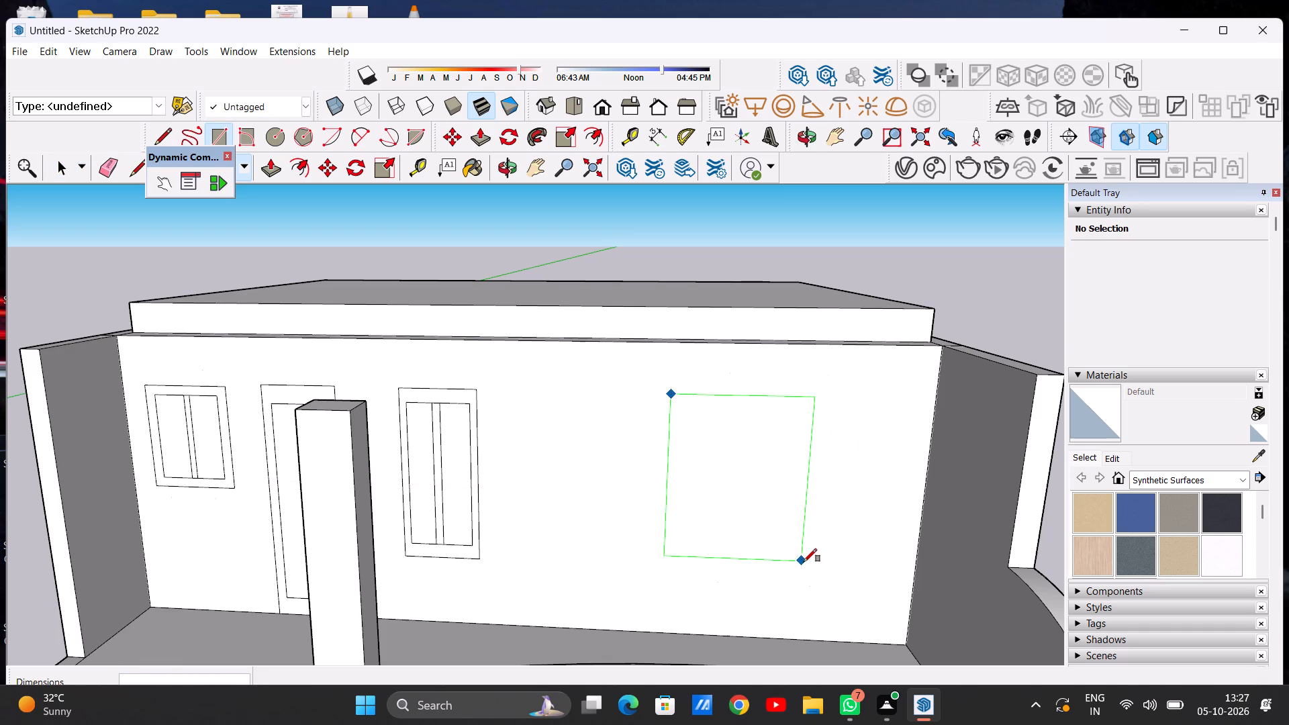
{"action": "left_click", "coordinate": [806, 563]}
{"action": "key", "text": "space"}
{"action": "scroll", "coordinate": [762, 472], "scroll_direction": "down", "scroll_amount": 7}
{"action": "scroll", "coordinate": [790, 494], "scroll_direction": "up", "scroll_amount": 2}
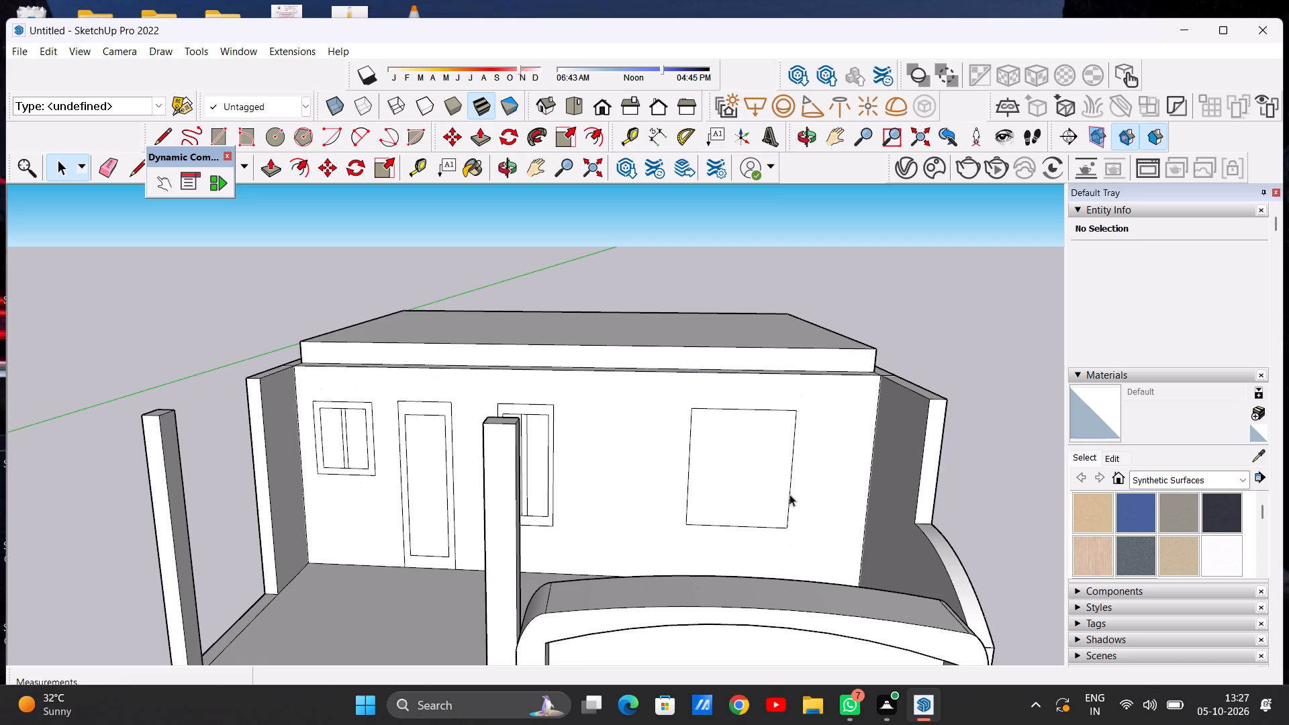
{"action": "type", "text": "of"}
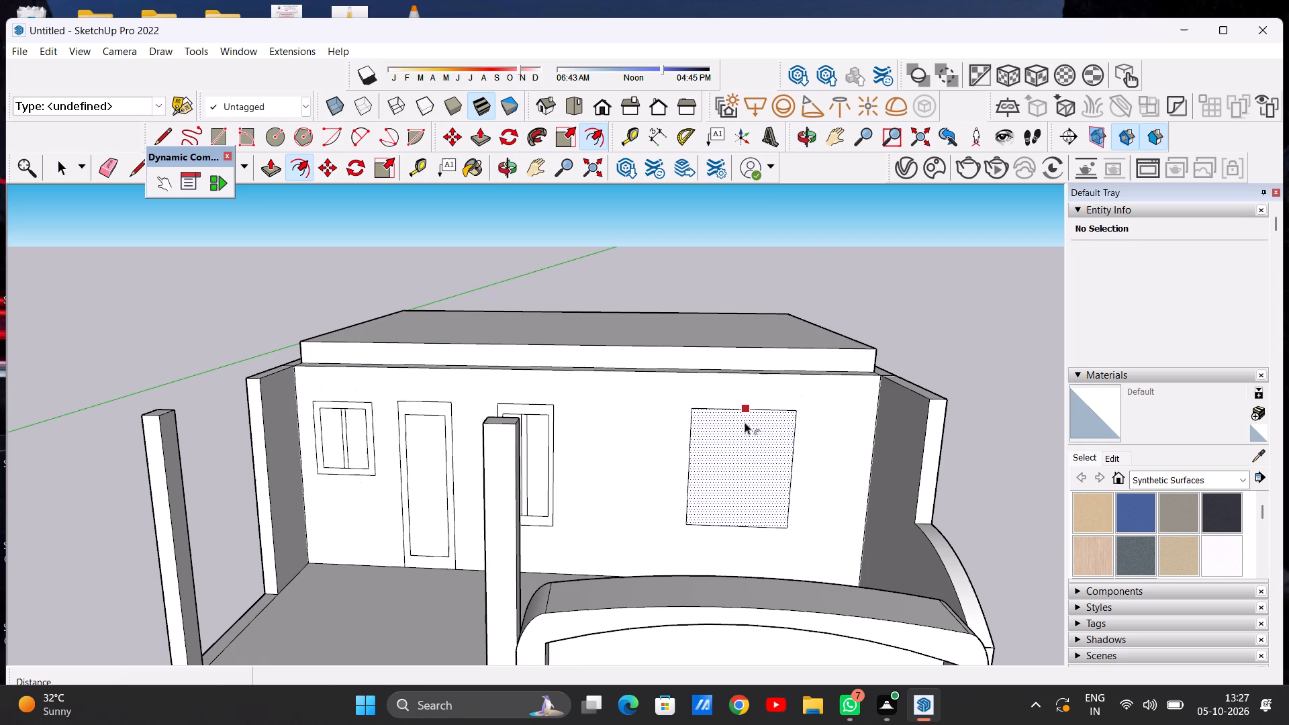
{"action": "left_click", "coordinate": [745, 422]}
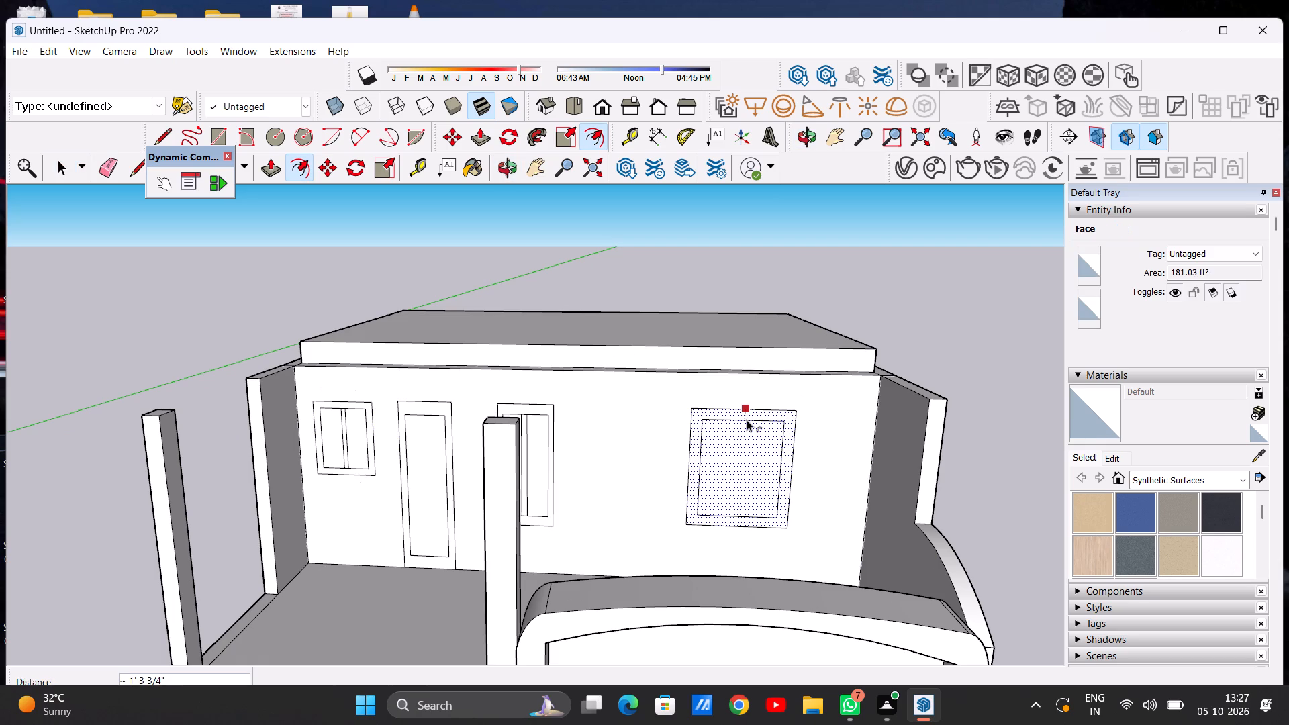
{"action": "left_click", "coordinate": [747, 420]}
{"action": "key", "text": "space"}
Draw two closely spaced vertical lines about 12' 4" long down the middle of the inner rectangle of the window behind the arched wall.
{"action": "scroll", "coordinate": [759, 474], "scroll_direction": "down", "scroll_amount": 3}
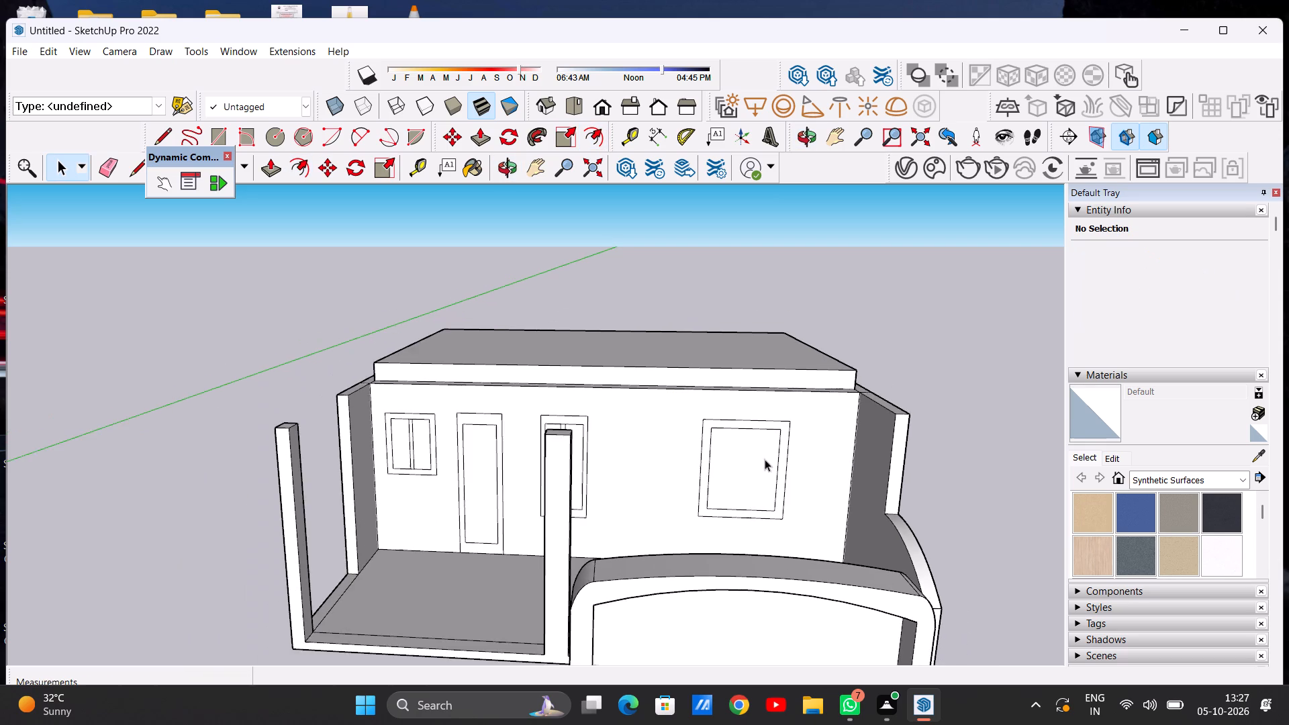
{"action": "middle_click_drag", "start_coordinate": [767, 494], "coordinate": [785, 426]}
{"action": "scroll", "coordinate": [755, 454], "scroll_direction": "up", "scroll_amount": 5}
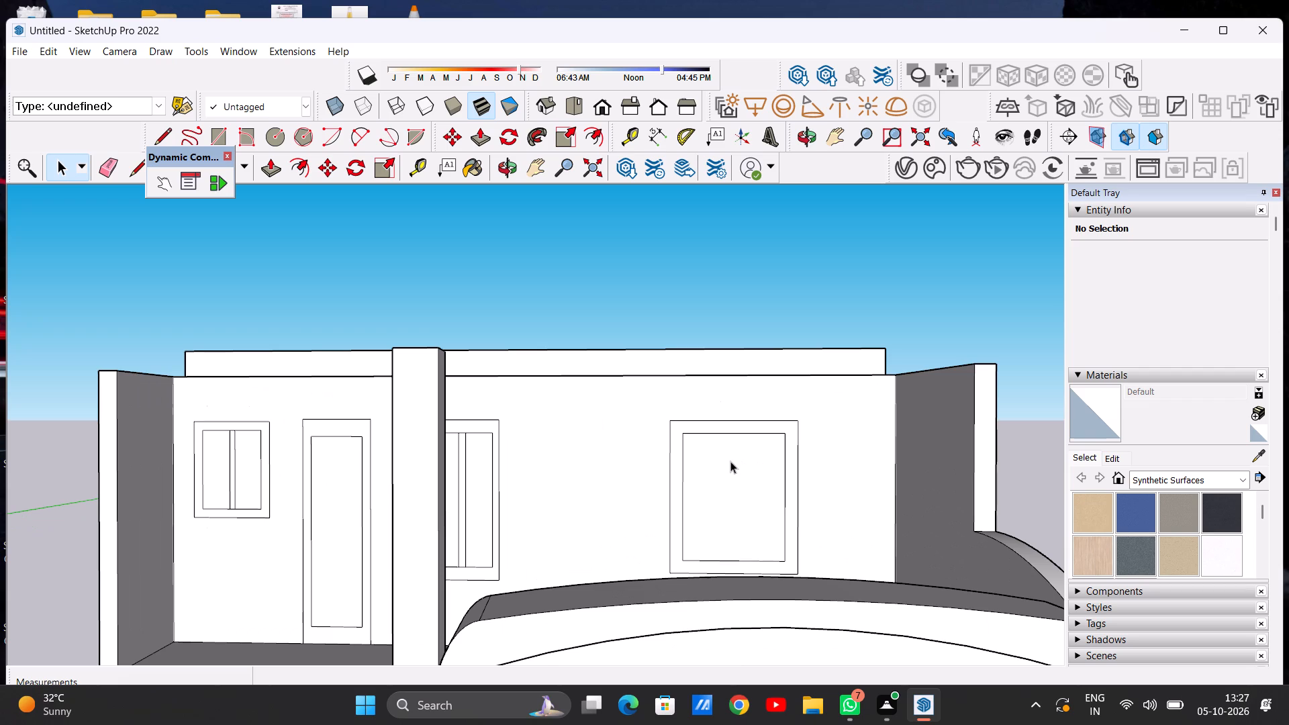
{"action": "scroll", "coordinate": [730, 461], "scroll_direction": "down", "scroll_amount": 2}
{"action": "scroll", "coordinate": [730, 461], "scroll_direction": "up", "scroll_amount": 10}
{"action": "key", "text": "l"}
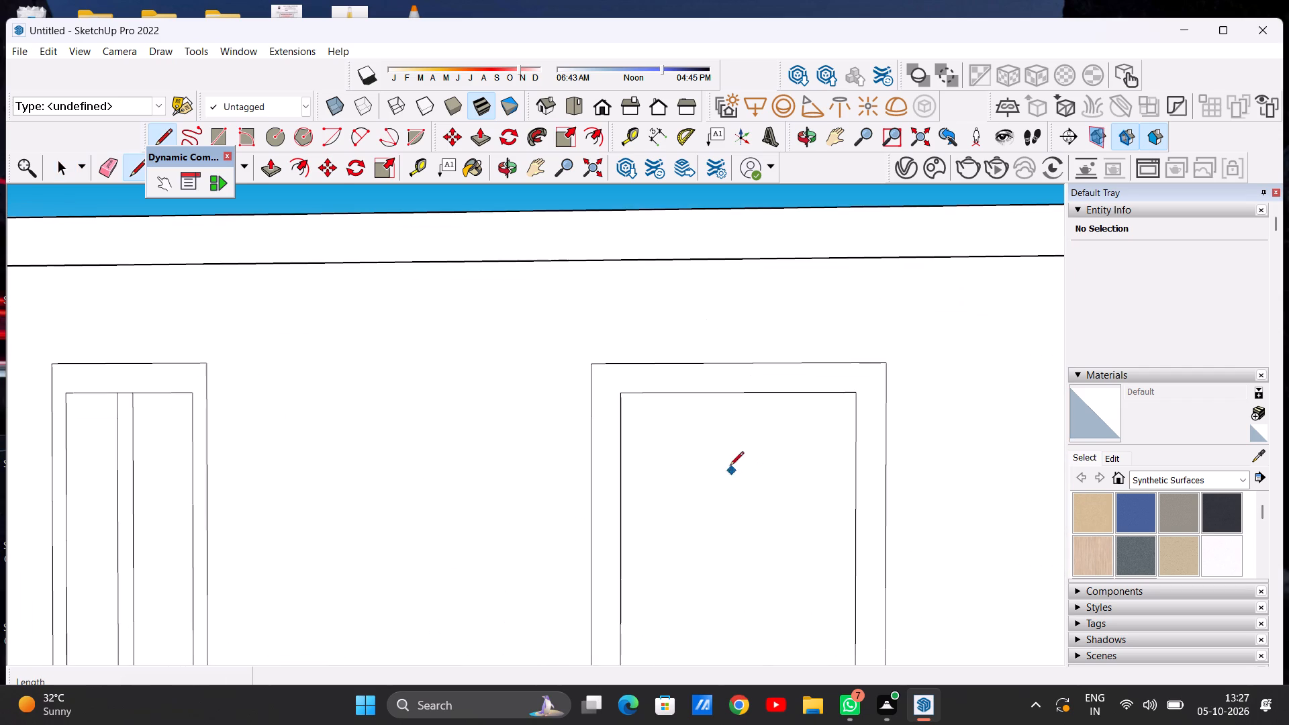
{"action": "scroll", "coordinate": [728, 416], "scroll_direction": "up", "scroll_amount": 6}
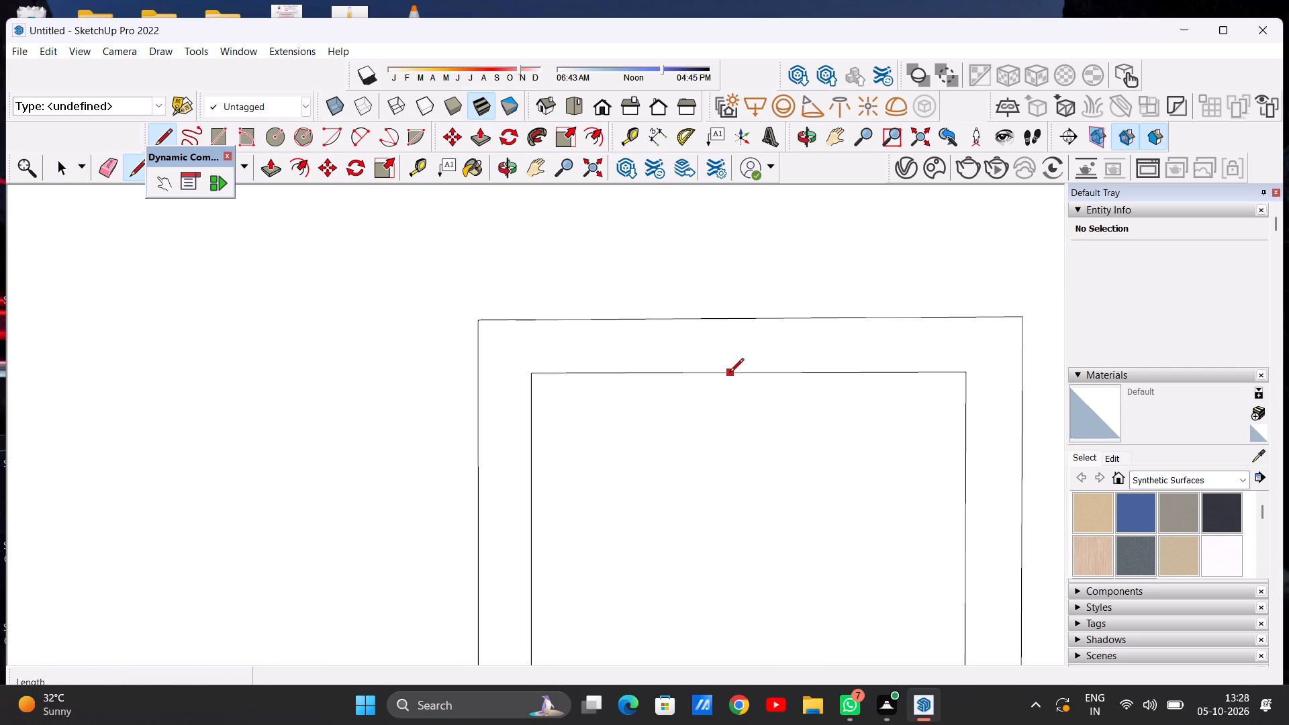
{"action": "left_click", "coordinate": [730, 373]}
{"action": "scroll", "coordinate": [730, 450], "scroll_direction": "down", "scroll_amount": 14}
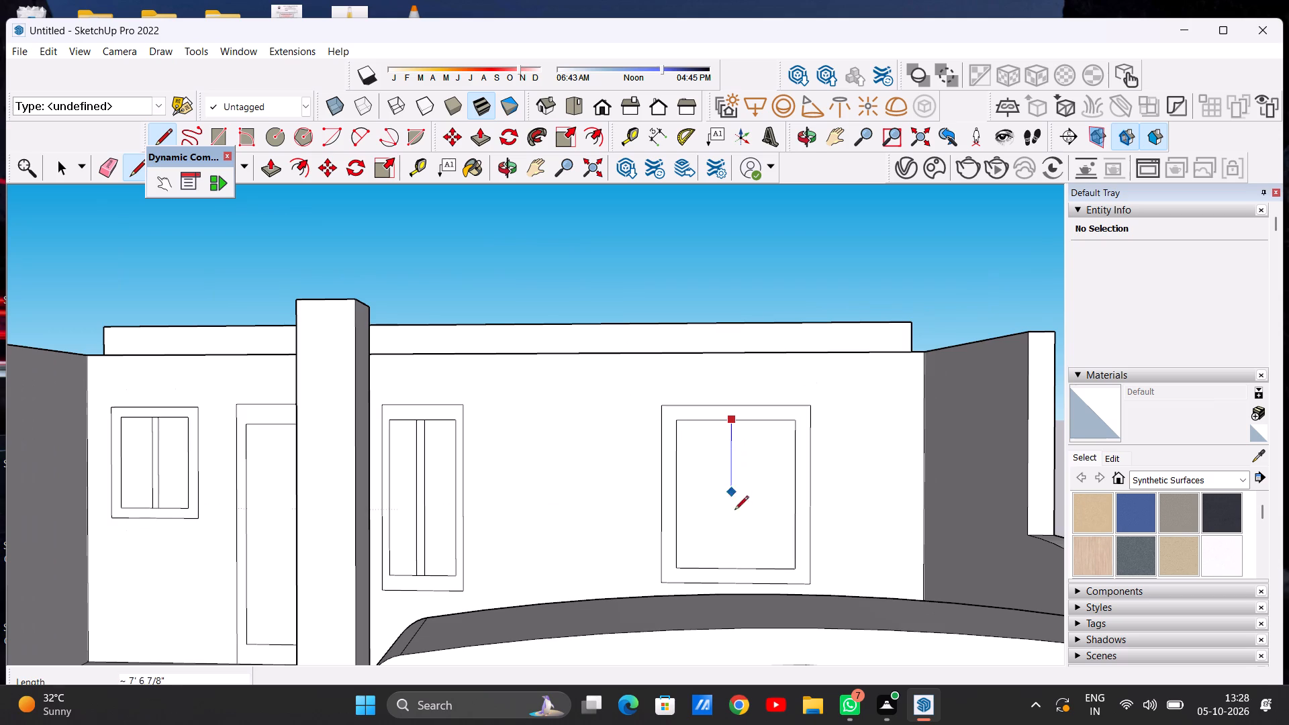
{"action": "left_click", "coordinate": [733, 568]}
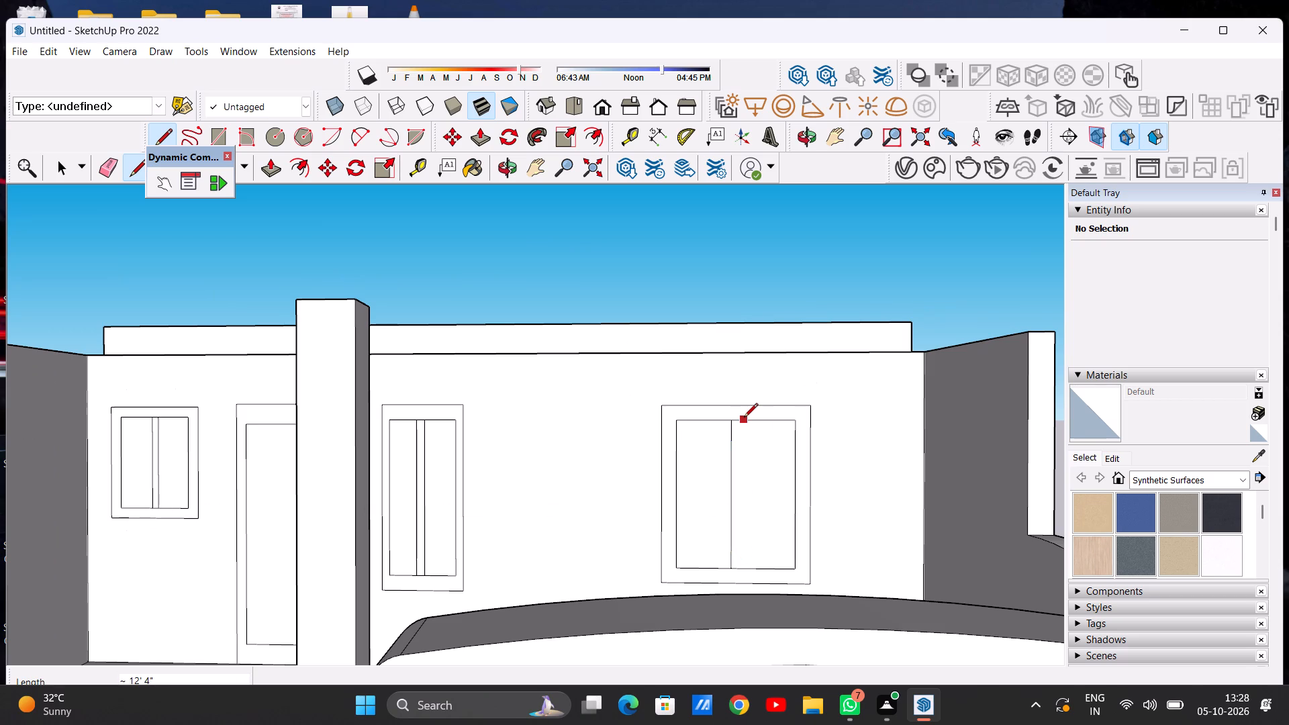
{"action": "left_click", "coordinate": [744, 418]}
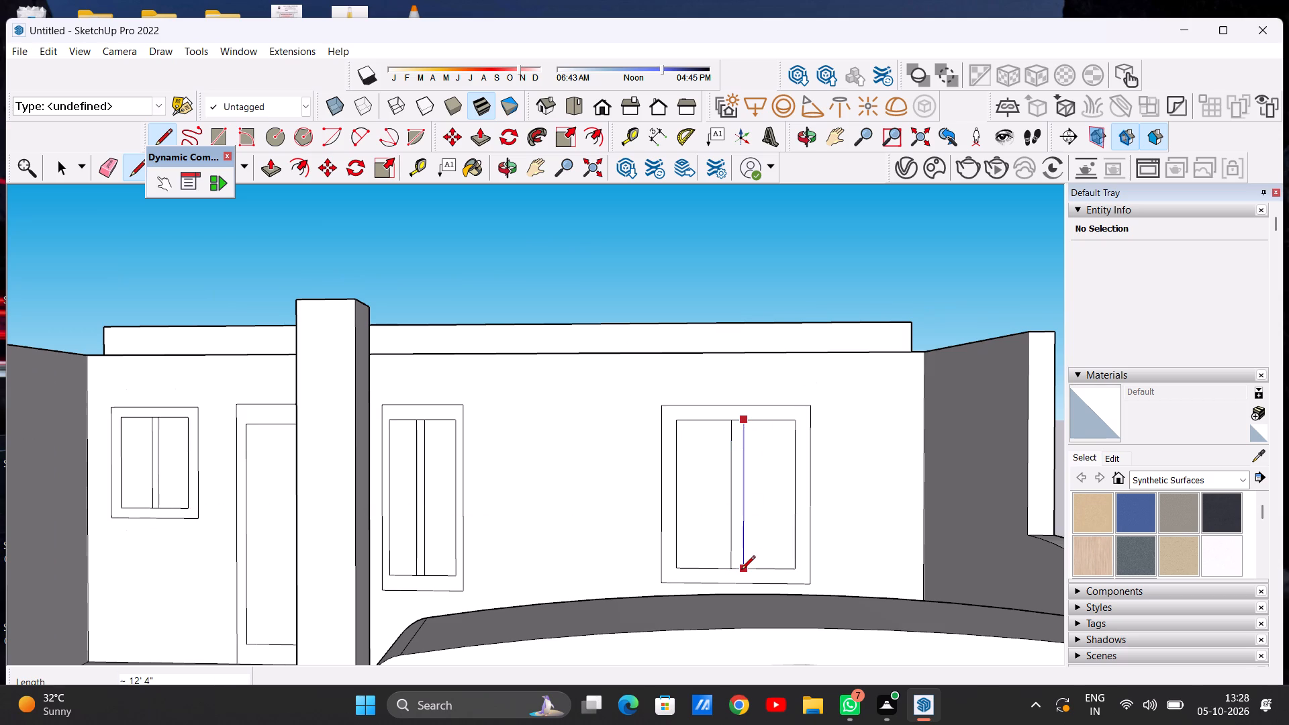
{"action": "left_click", "coordinate": [741, 571]}
{"action": "key", "text": "space"}
Erase all the edges of the narrow window between the door and the veranda pillar.
{"action": "scroll", "coordinate": [728, 519], "scroll_direction": "down", "scroll_amount": 10}
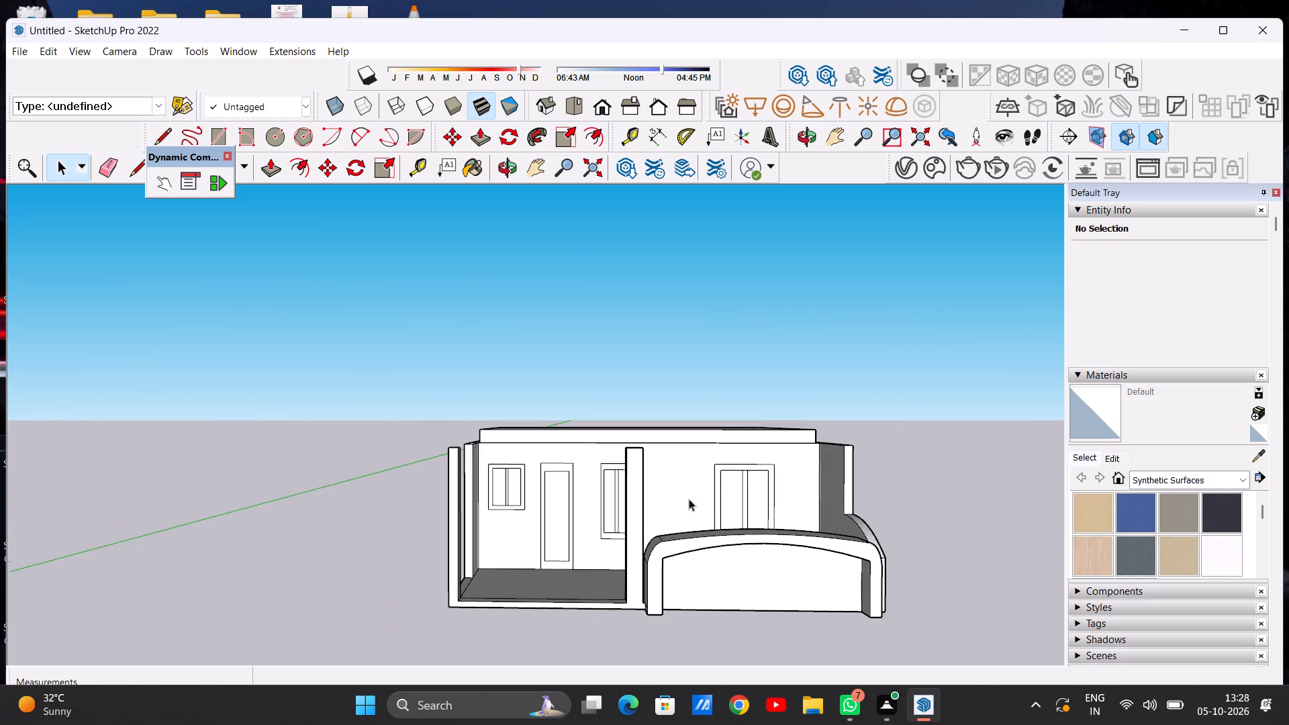
{"action": "scroll", "coordinate": [689, 499], "scroll_direction": "up", "scroll_amount": 5}
{"action": "middle_click_drag", "start_coordinate": [536, 491], "coordinate": [664, 490]}
{"action": "scroll", "coordinate": [561, 516], "scroll_direction": "up", "scroll_amount": 6}
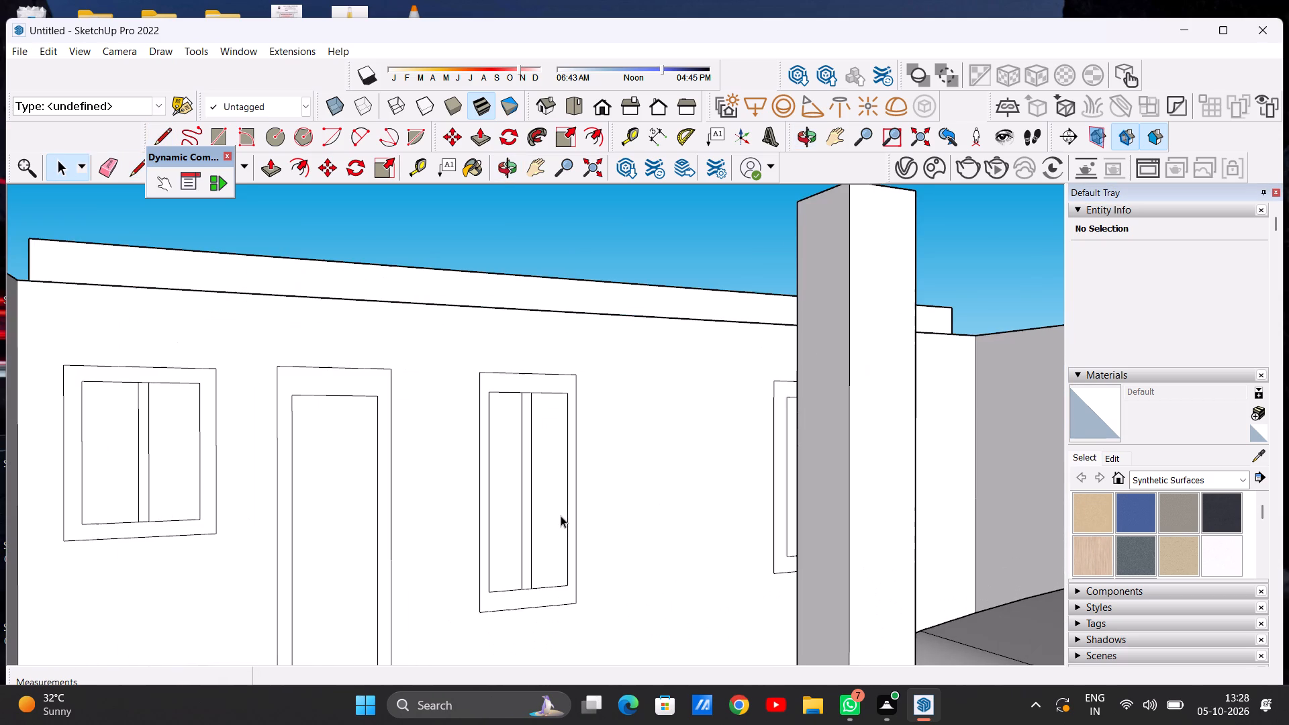
{"action": "key", "text": "e"}
{"action": "left_click_drag", "start_coordinate": [473, 477], "coordinate": [582, 478]}
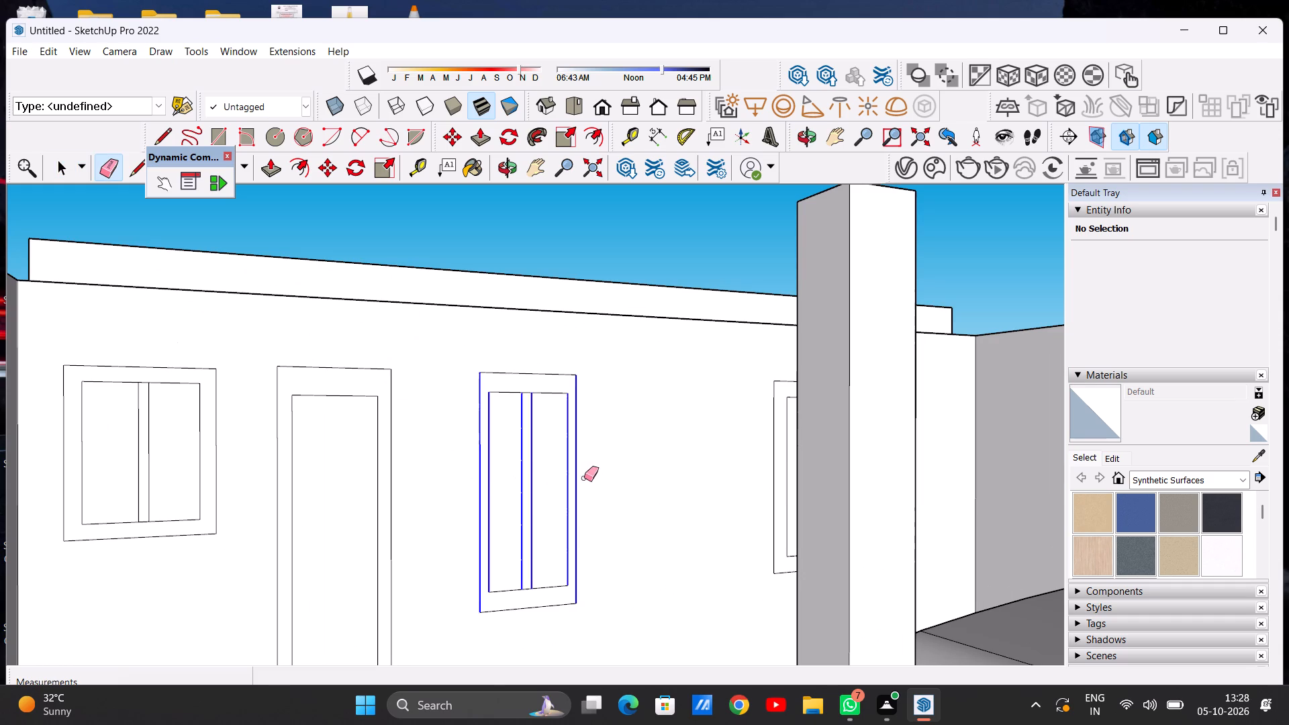
{"action": "left_click_drag", "start_coordinate": [518, 365], "coordinate": [539, 609]}
Draw a wider window rectangle about 12' 11/16" by 10' 7 1/2" on the front wall between the door and the pillar.
{"action": "scroll", "coordinate": [502, 447], "scroll_direction": "down", "scroll_amount": 2}
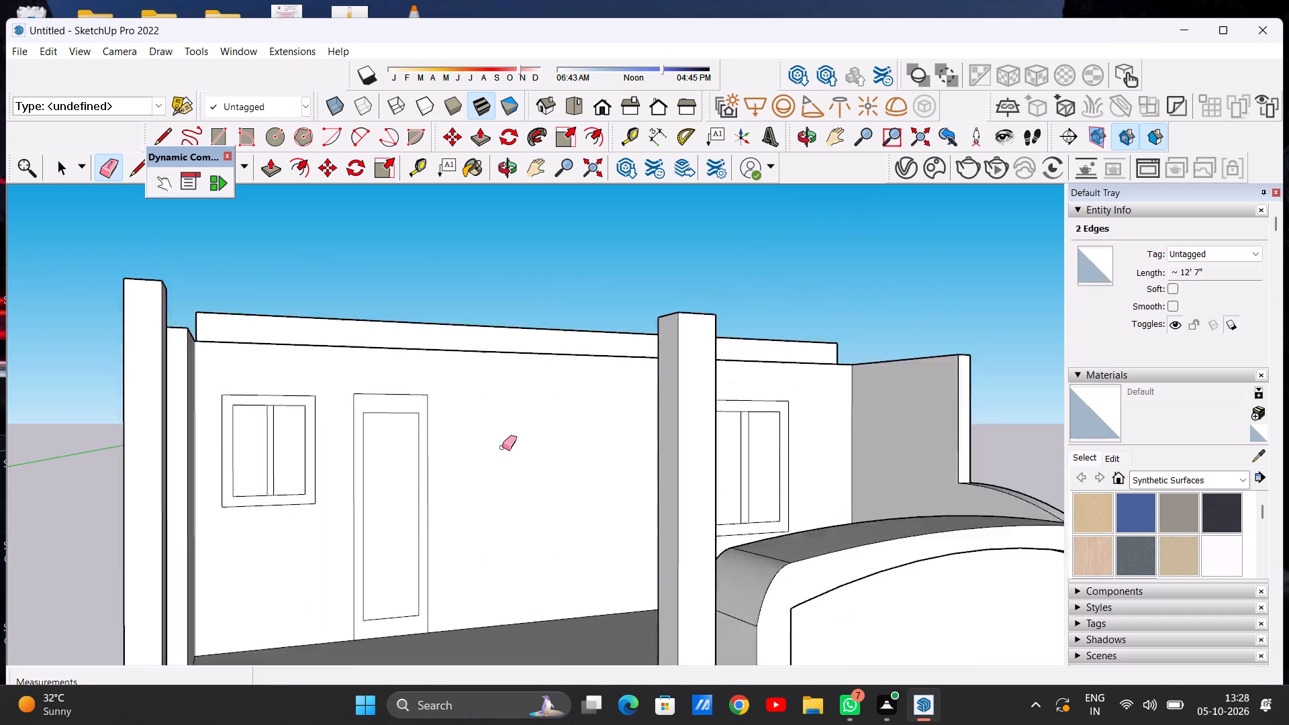
{"action": "scroll", "coordinate": [502, 447], "scroll_direction": "down", "scroll_amount": 9}
{"action": "middle_click_drag", "start_coordinate": [546, 456], "coordinate": [438, 491]}
{"action": "scroll", "coordinate": [491, 447], "scroll_direction": "up", "scroll_amount": 2}
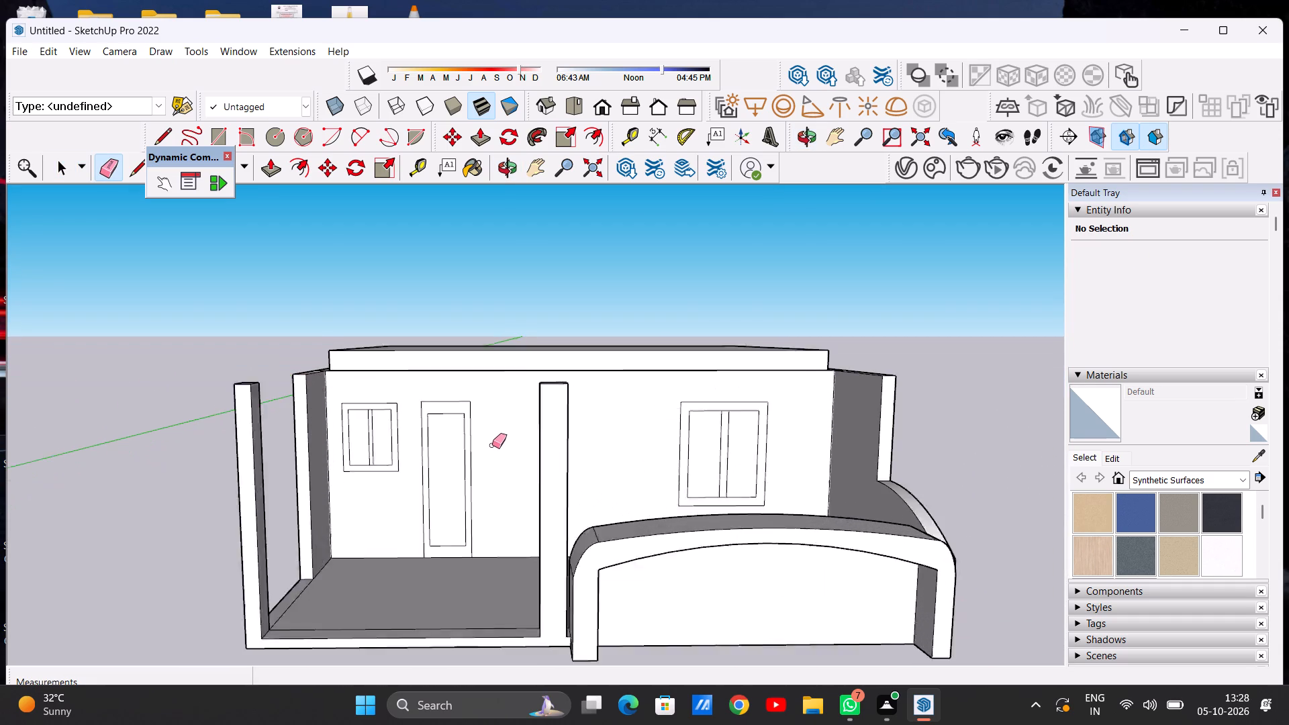
{"action": "scroll", "coordinate": [492, 445], "scroll_direction": "up", "scroll_amount": 2}
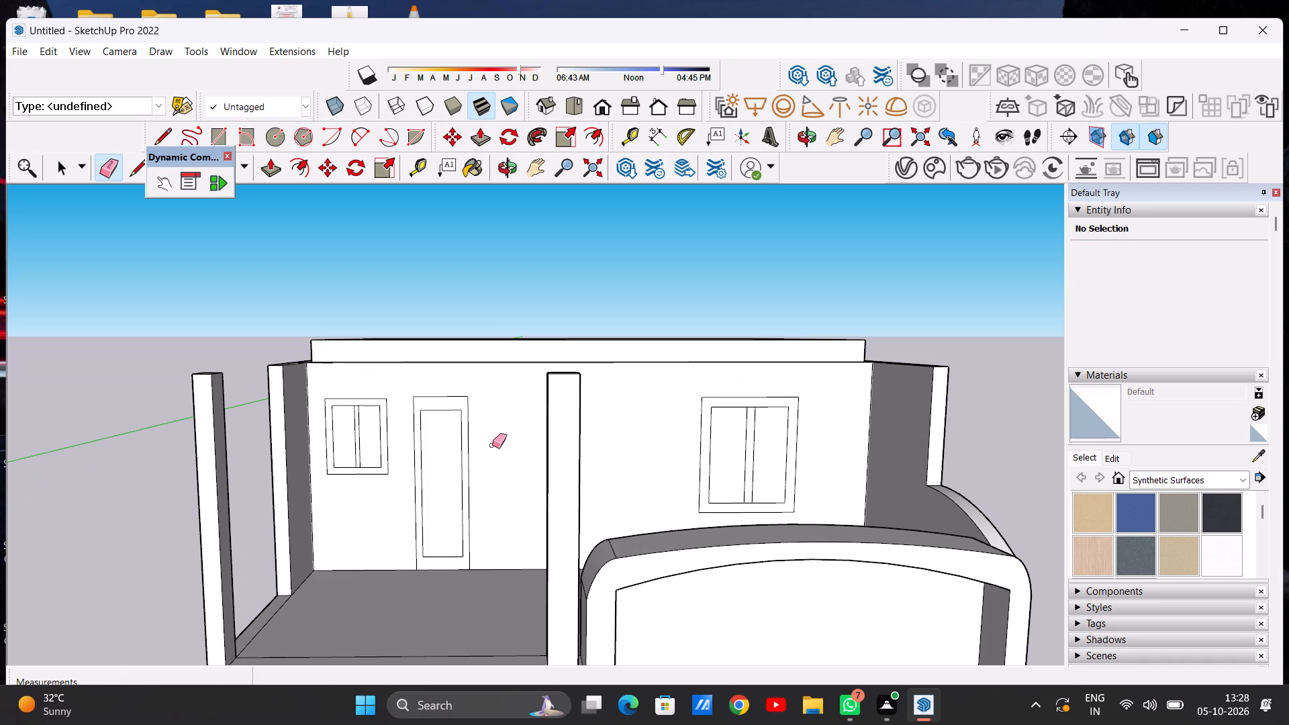
{"action": "scroll", "coordinate": [492, 445], "scroll_direction": "down", "scroll_amount": 7}
{"action": "middle_click_drag", "start_coordinate": [510, 436], "coordinate": [580, 428]}
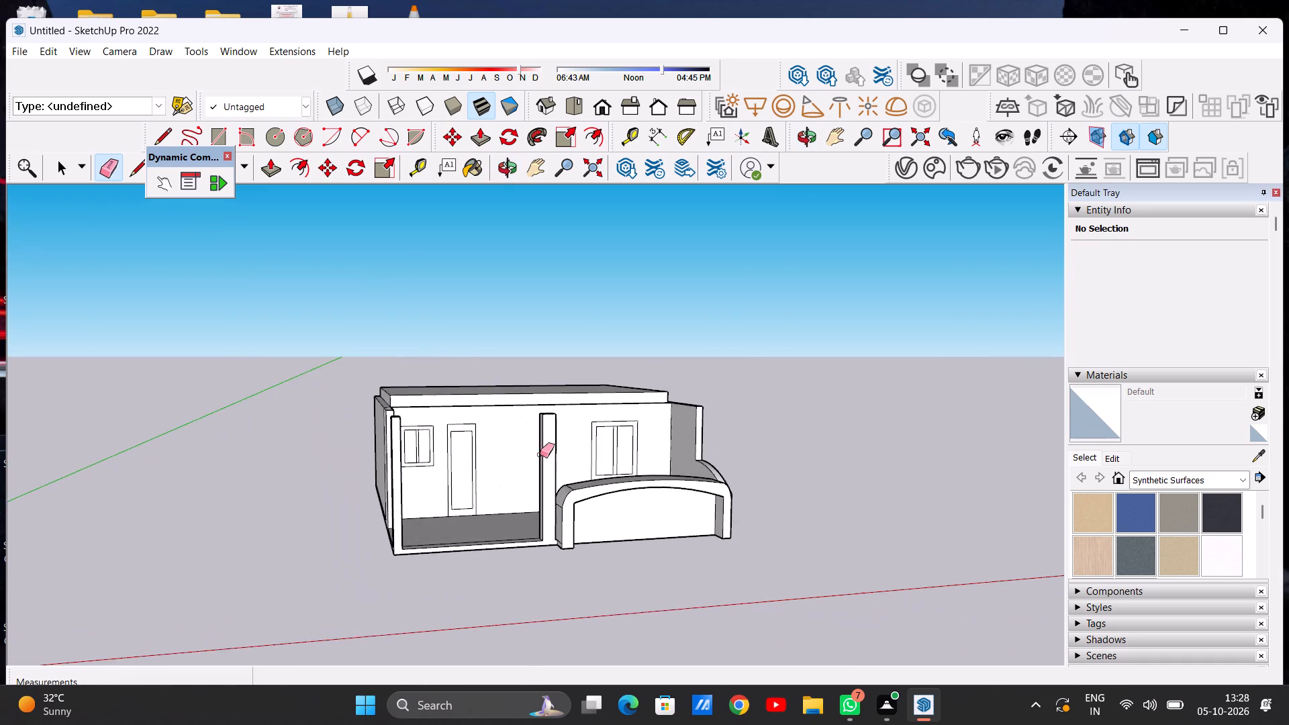
{"action": "scroll", "coordinate": [524, 456], "scroll_direction": "up", "scroll_amount": 9}
{"action": "scroll", "coordinate": [477, 441], "scroll_direction": "down", "scroll_amount": 5}
{"action": "middle_click_drag", "start_coordinate": [500, 431], "coordinate": [465, 429]}
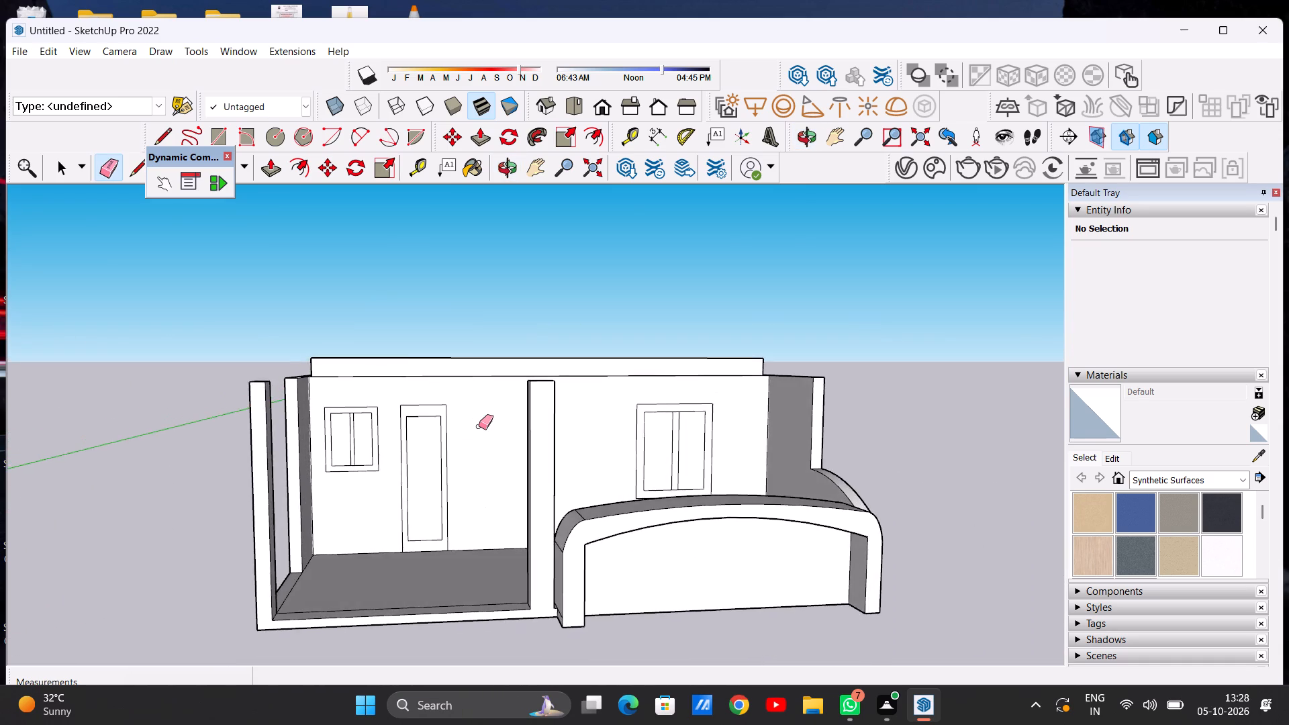
{"action": "scroll", "coordinate": [479, 426], "scroll_direction": "up", "scroll_amount": 10}
{"action": "key", "text": "r"}
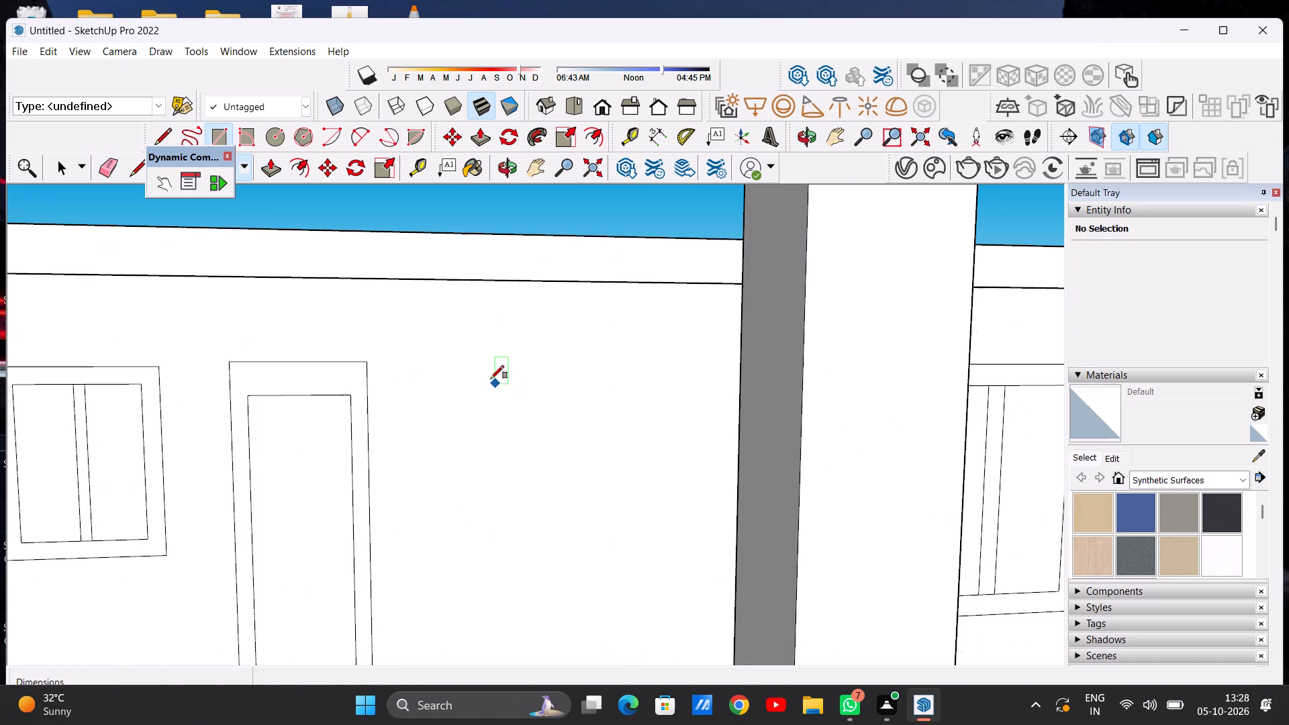
{"action": "left_click", "coordinate": [485, 369]}
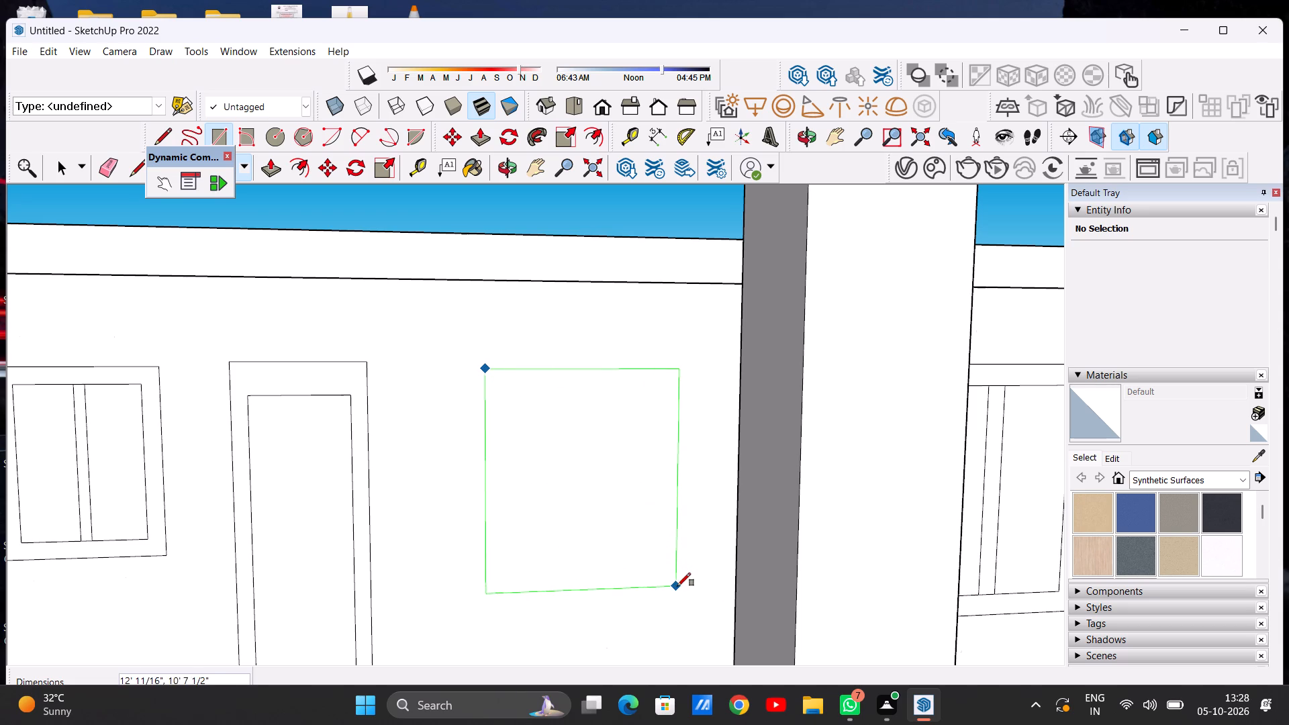
{"action": "left_click", "coordinate": [677, 585]}
{"action": "key", "text": "space"}
Move the new window rectangle with its edges about 2' 5" horizontally along the wall toward the door.
{"action": "scroll", "coordinate": [550, 472], "scroll_direction": "down", "scroll_amount": 10}
{"action": "middle_click_drag", "start_coordinate": [546, 460], "coordinate": [488, 440]}
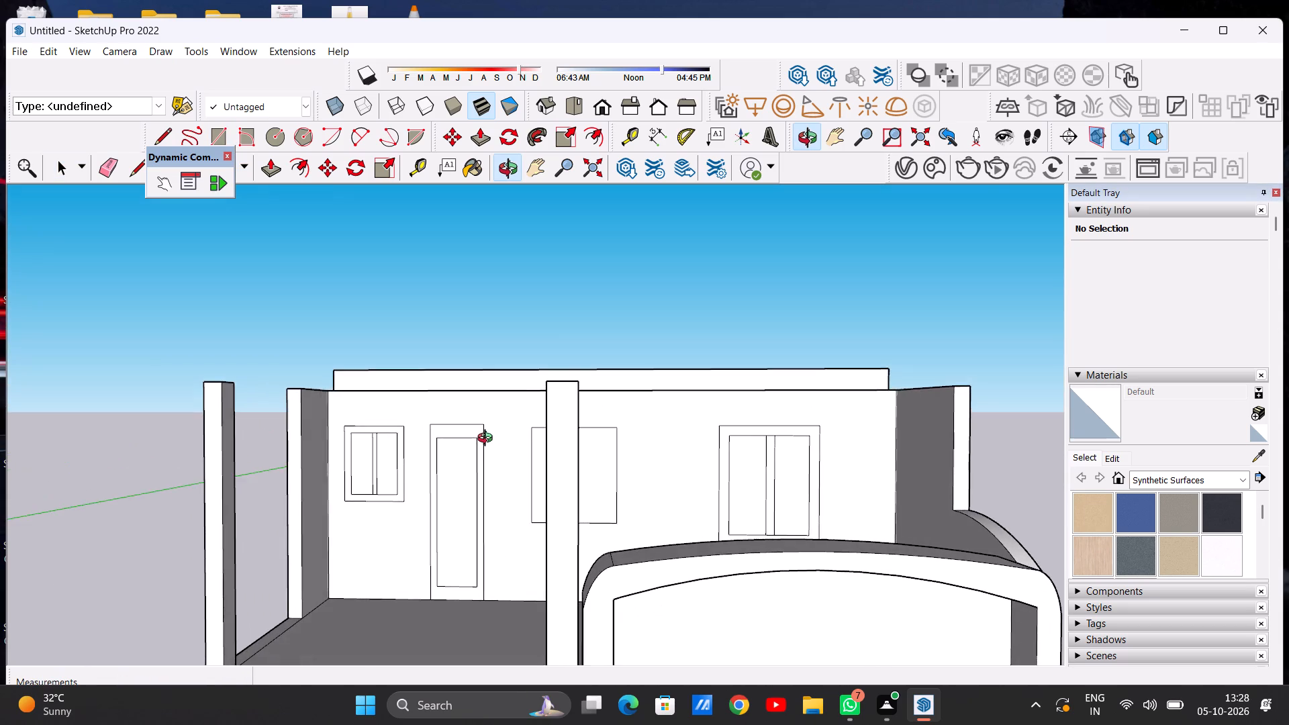
{"action": "middle_click_drag", "start_coordinate": [488, 440], "coordinate": [578, 449]}
{"action": "scroll", "coordinate": [575, 454], "scroll_direction": "up", "scroll_amount": 5}
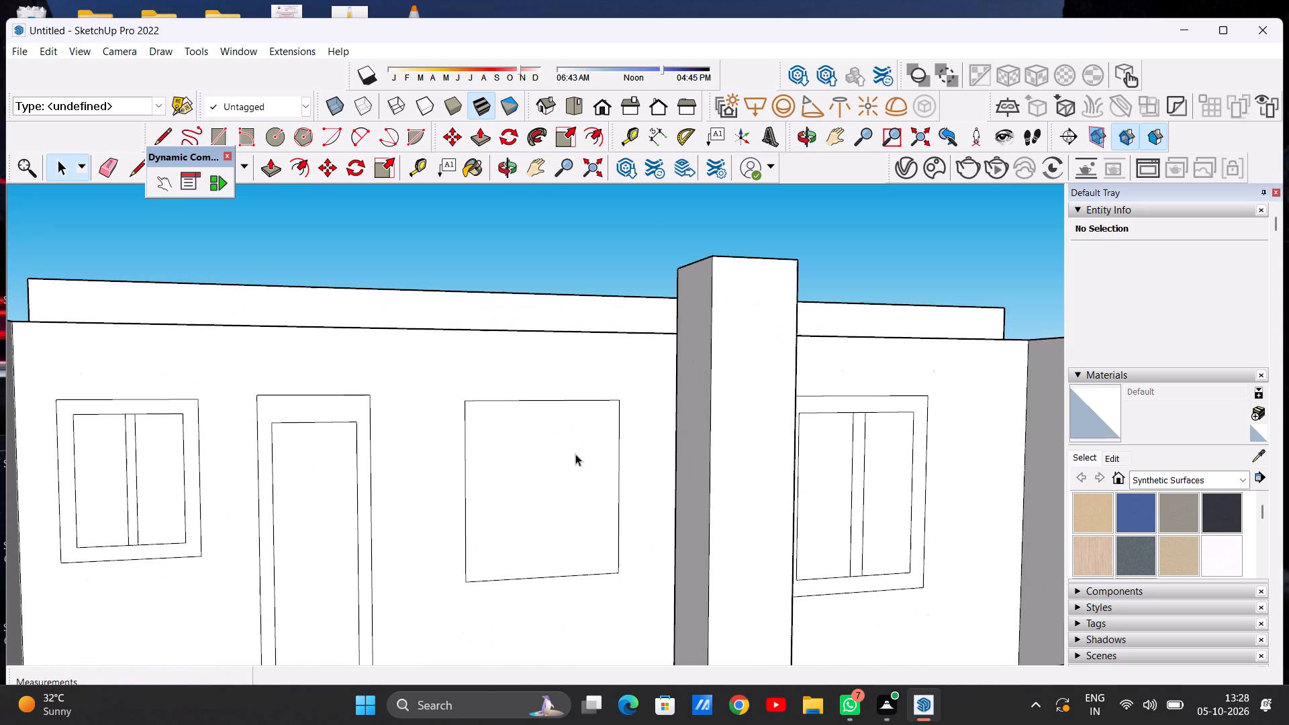
{"action": "scroll", "coordinate": [575, 454], "scroll_direction": "up", "scroll_amount": 1}
{"action": "double_click", "coordinate": [467, 478]}
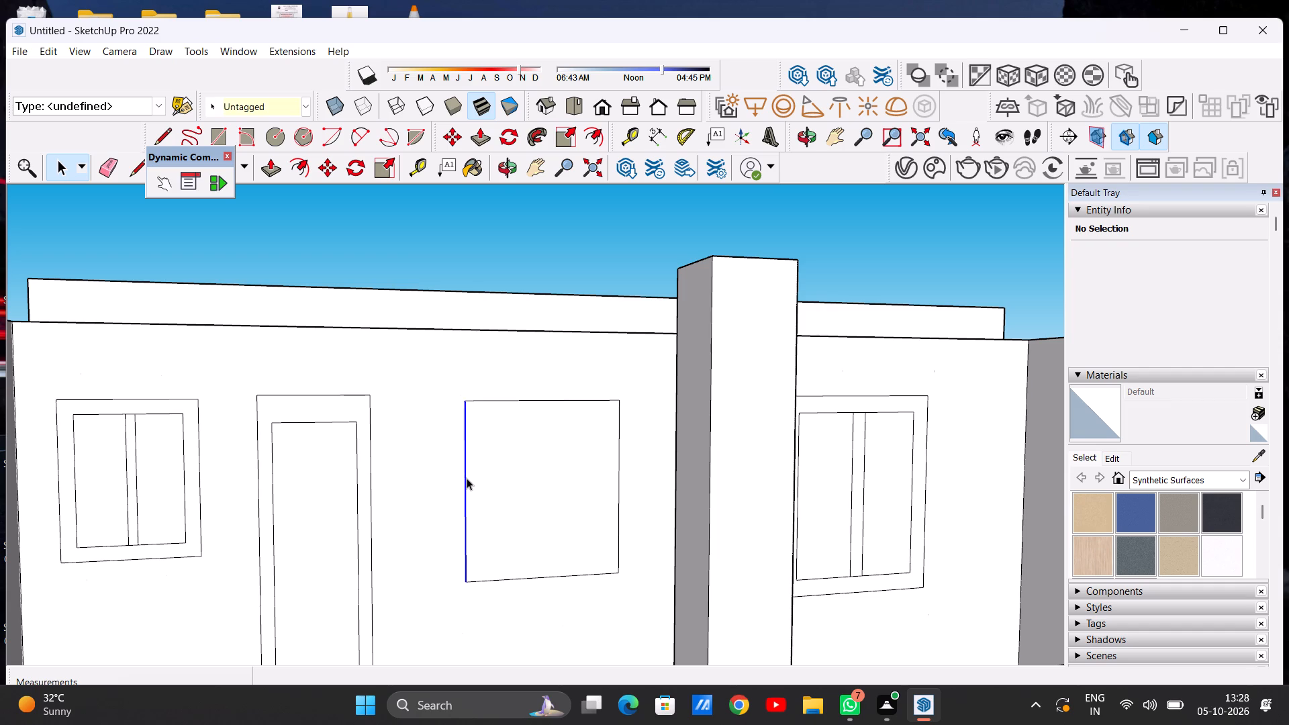
{"action": "scroll", "coordinate": [520, 455], "scroll_direction": "down", "scroll_amount": 5}
{"action": "left_click", "coordinate": [503, 252]}
{"action": "double_click", "coordinate": [551, 502]}
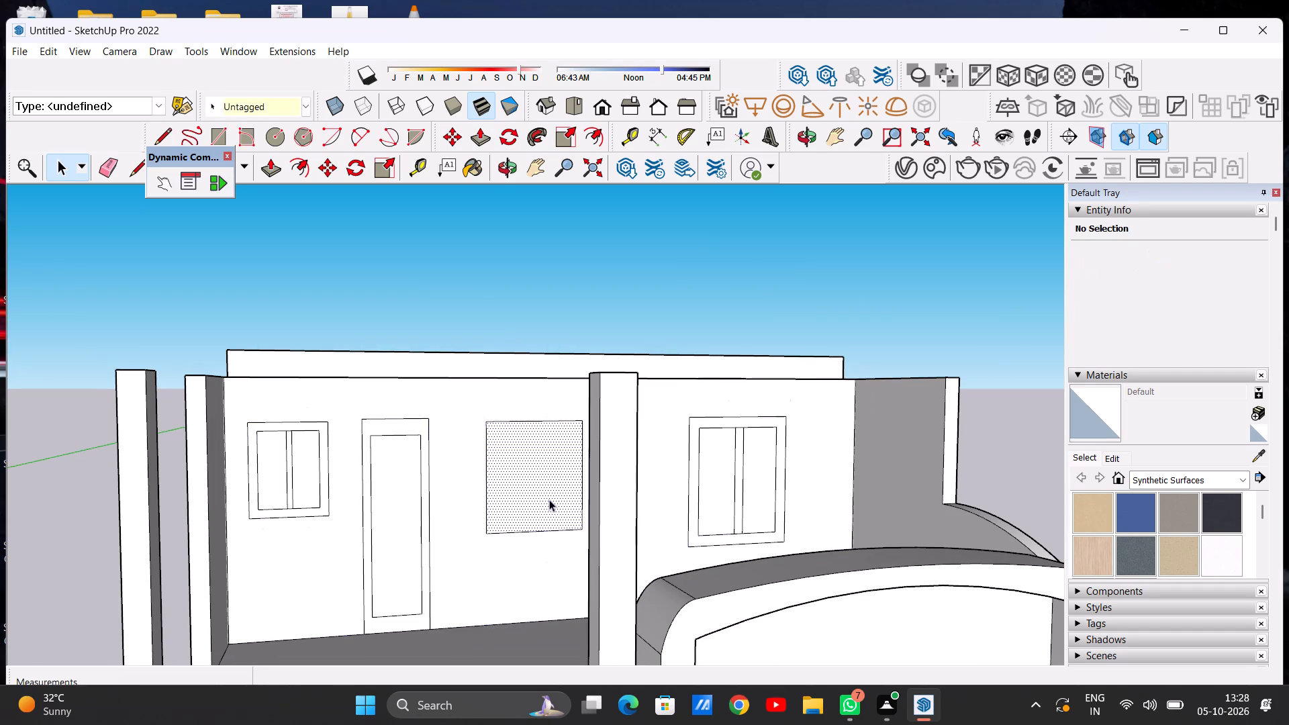
{"action": "left_click", "coordinate": [322, 160]}
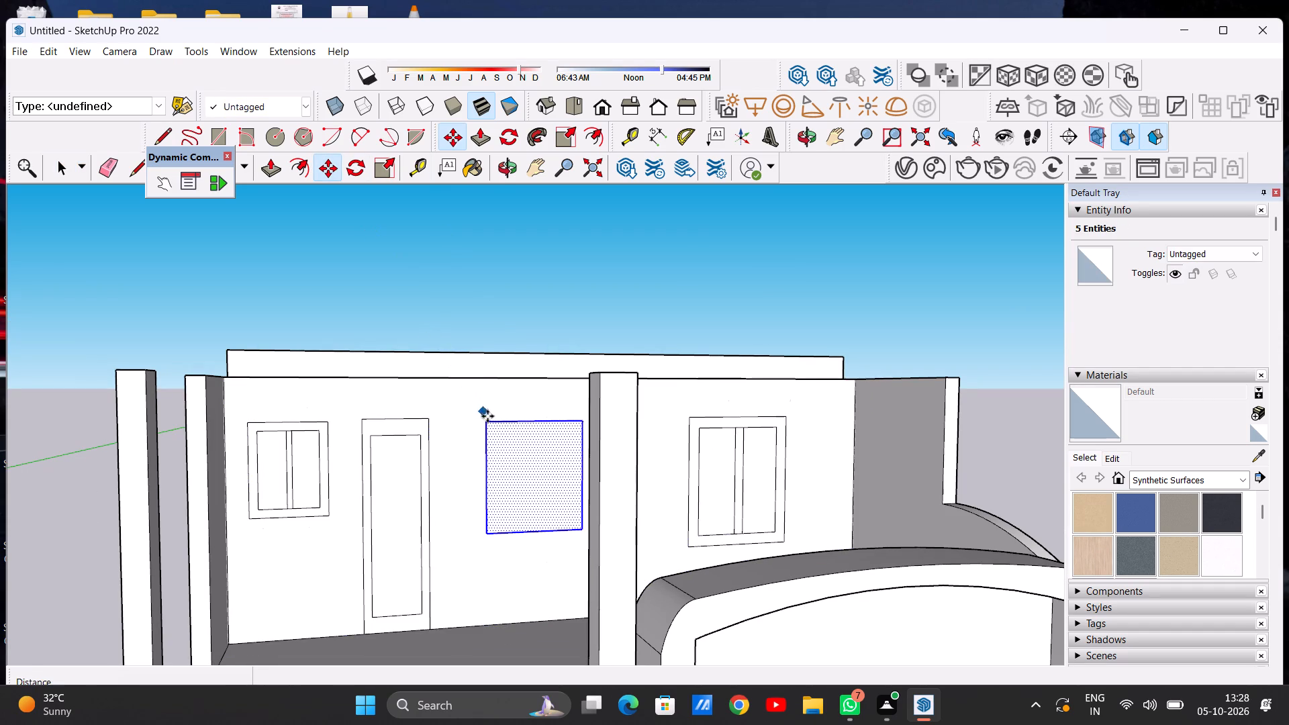
{"action": "left_click", "coordinate": [489, 424]}
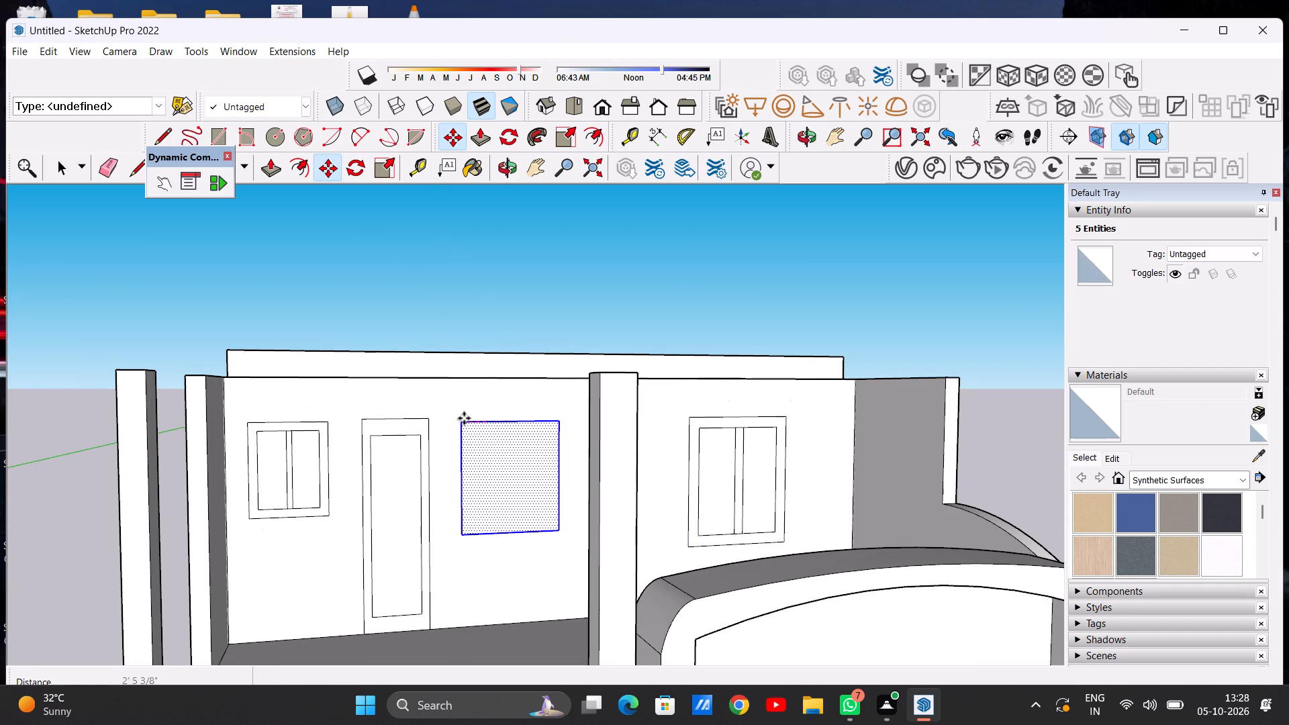
{"action": "left_click", "coordinate": [464, 418]}
{"action": "key", "text": "space"}
{"action": "scroll", "coordinate": [544, 481], "scroll_direction": "down", "scroll_amount": 2}
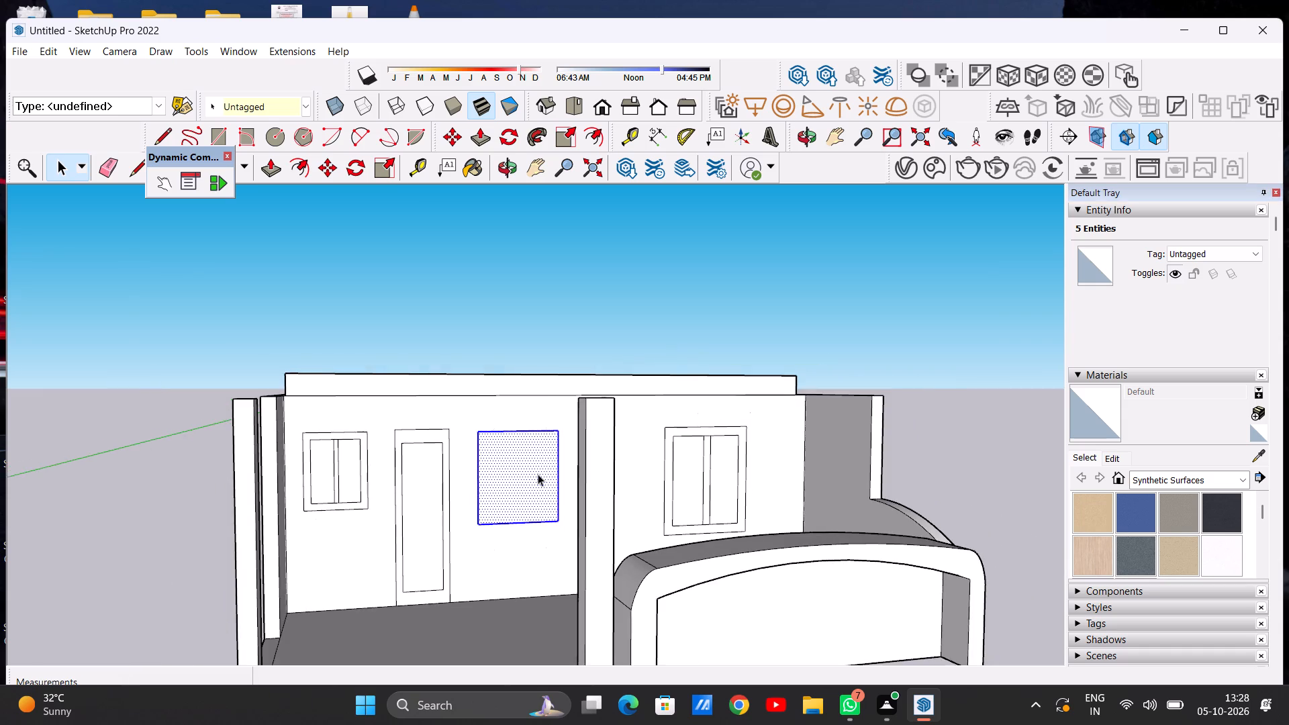
{"action": "middle_click_drag", "start_coordinate": [532, 473], "coordinate": [492, 472]}
{"action": "left_click", "coordinate": [520, 313]}
Offset the moved window rectangle's outline inward about 10 7/8" to form its frame.
{"action": "scroll", "coordinate": [512, 483], "scroll_direction": "up", "scroll_amount": 7}
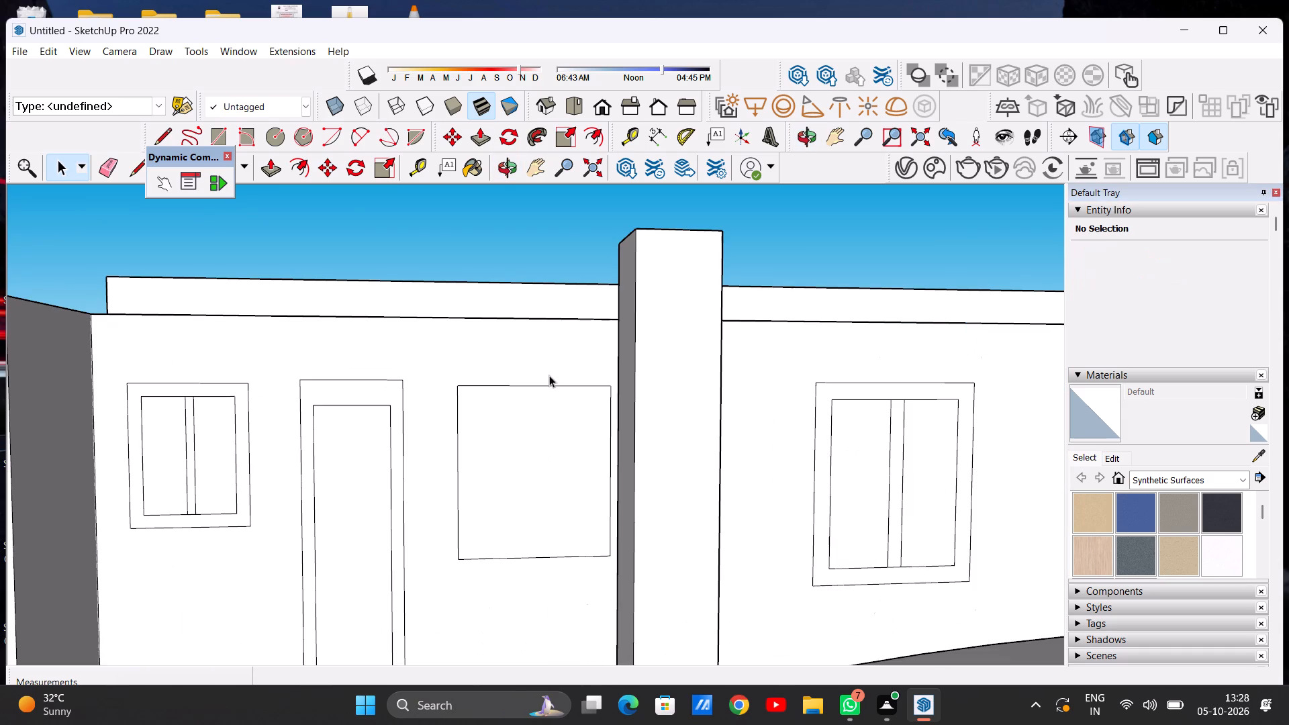
{"action": "scroll", "coordinate": [551, 419], "scroll_direction": "down", "scroll_amount": 1}
{"action": "scroll", "coordinate": [551, 419], "scroll_direction": "up", "scroll_amount": 2}
{"action": "type", "text": "of"}
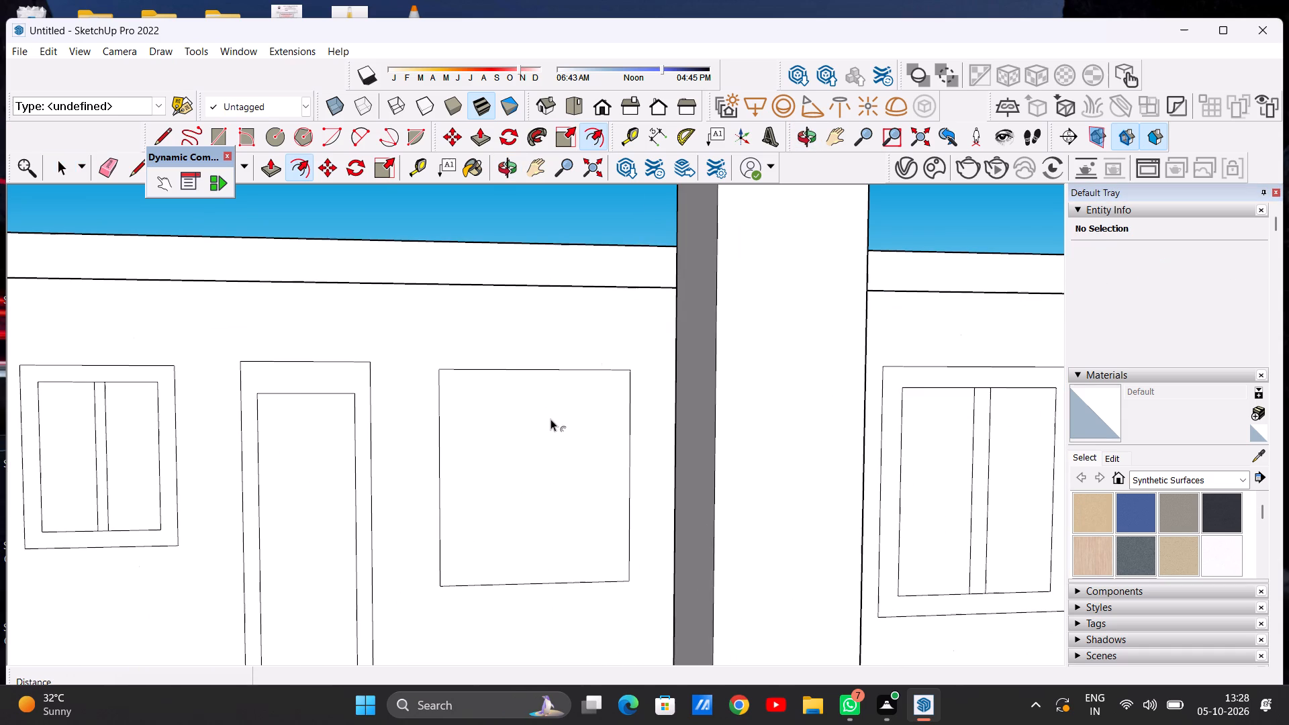
{"action": "left_click", "coordinate": [517, 379]}
{"action": "left_click", "coordinate": [520, 386]}
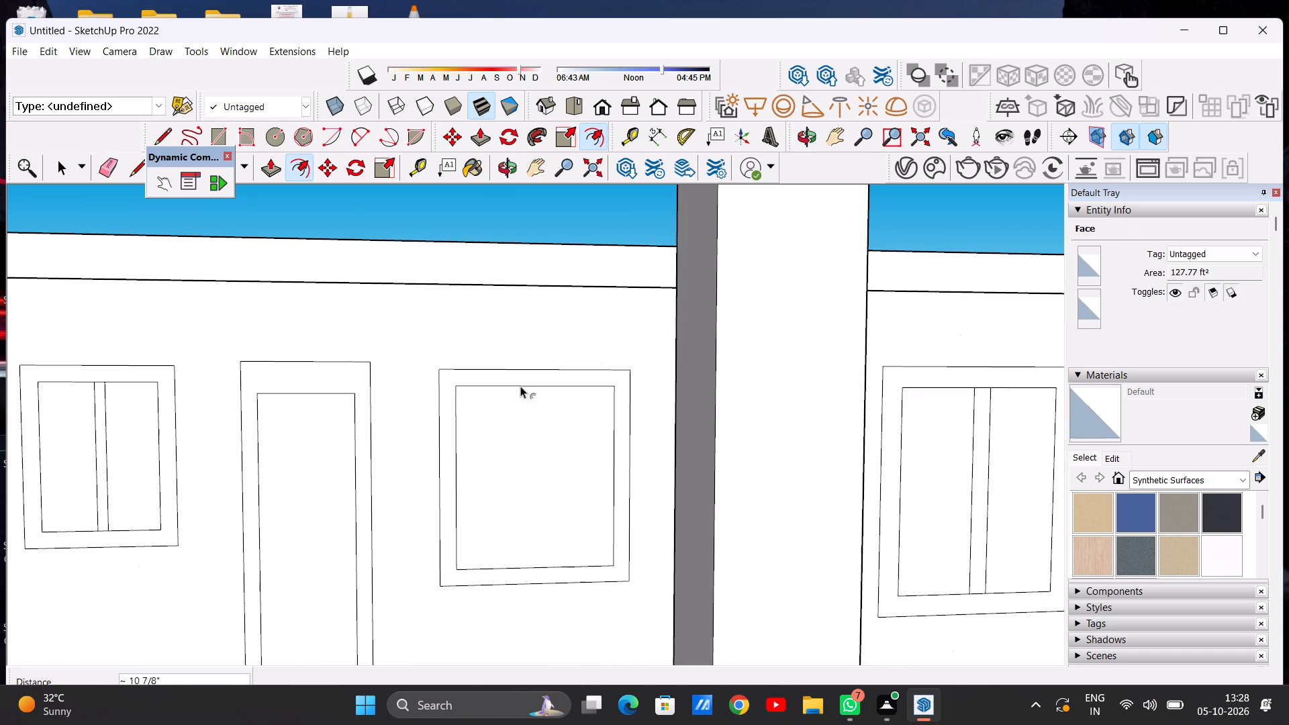
{"action": "key", "text": "space"}
{"action": "key", "text": "space"}
Draw two closely spaced vertical lines about 10' 2" long down the middle of this window's inner rectangle.
{"action": "type", "text": "l"}
{"action": "scroll", "coordinate": [532, 389], "scroll_direction": "up", "scroll_amount": 5}
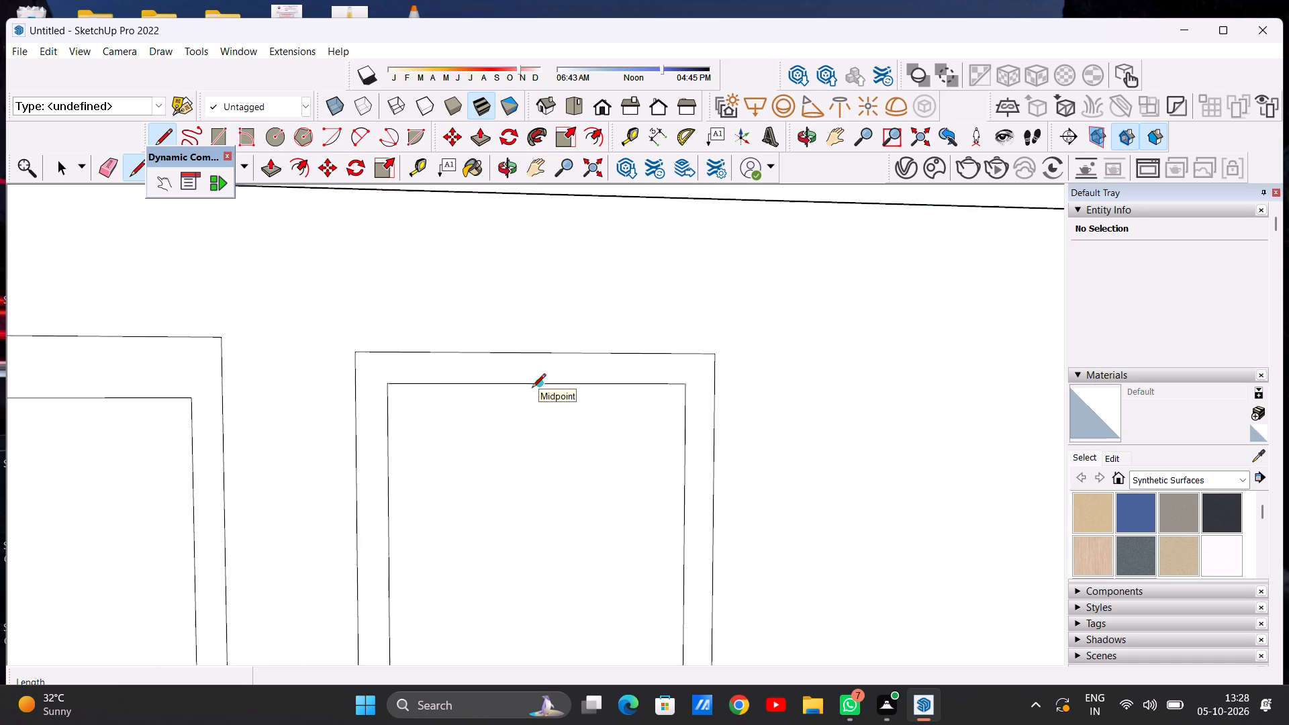
{"action": "scroll", "coordinate": [532, 389], "scroll_direction": "up", "scroll_amount": 3}
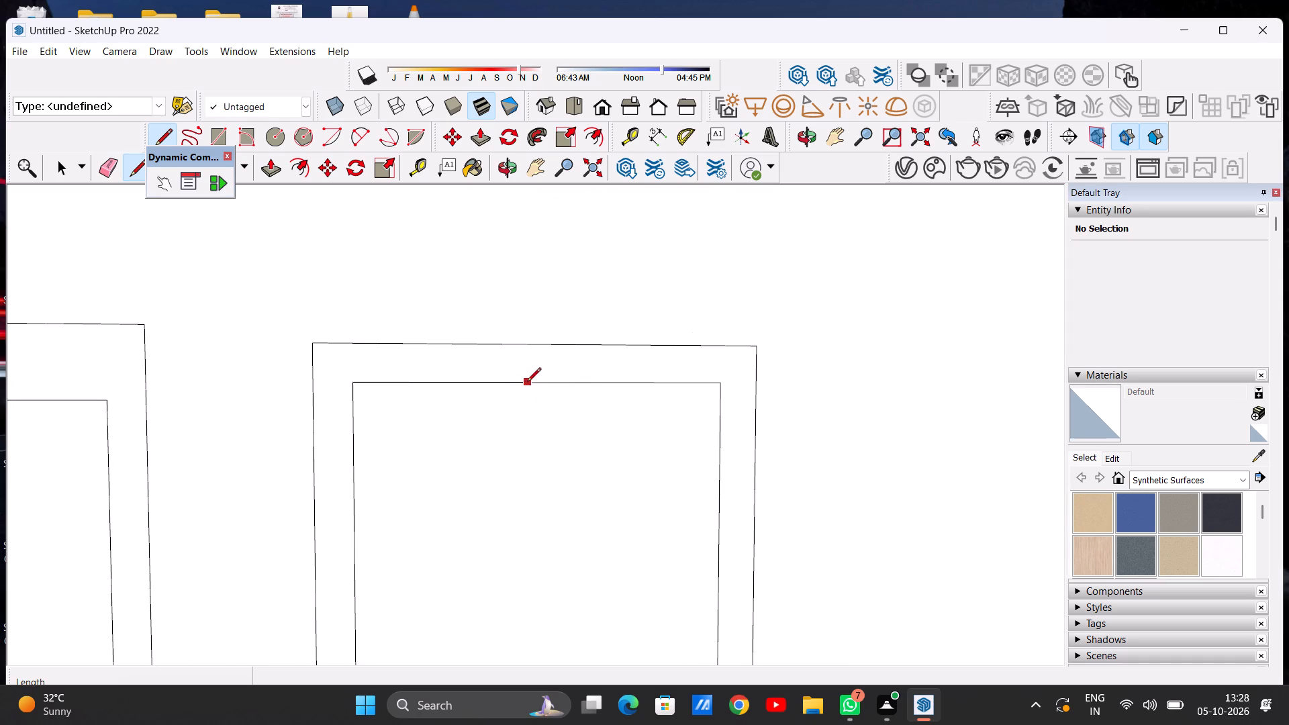
{"action": "left_click", "coordinate": [527, 383]}
{"action": "scroll", "coordinate": [534, 479], "scroll_direction": "down", "scroll_amount": 7}
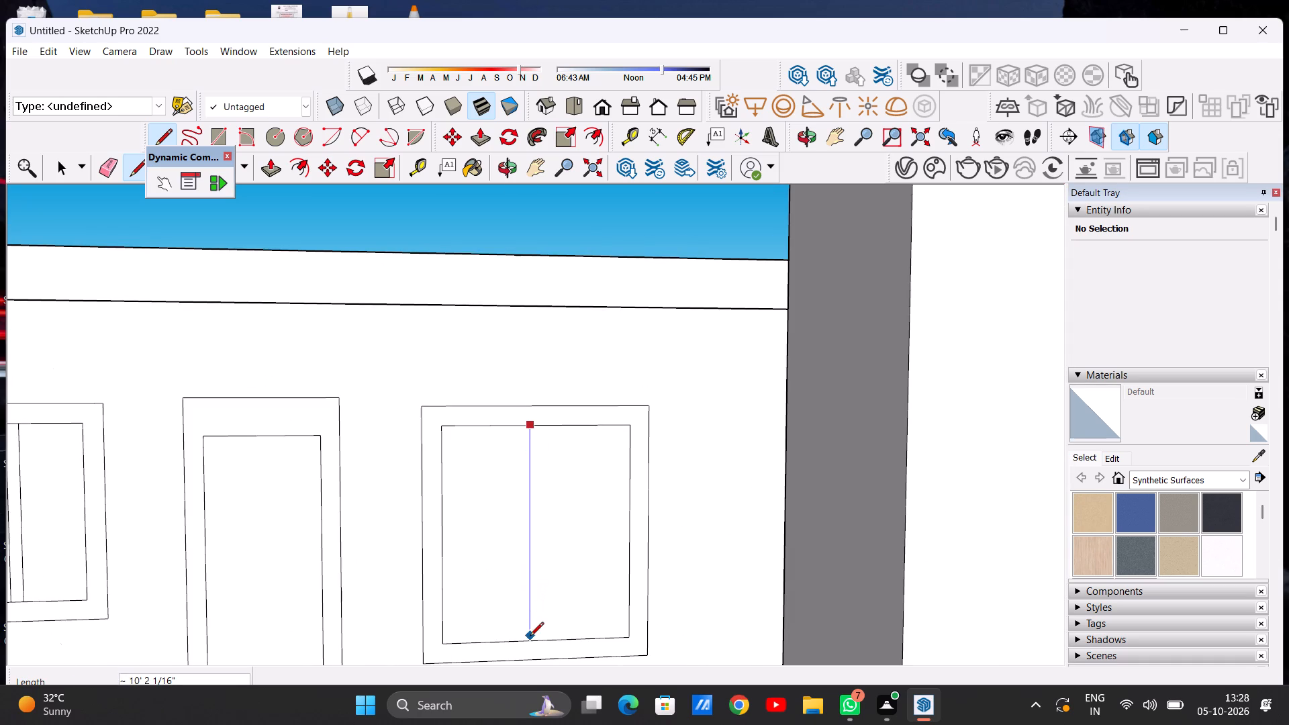
{"action": "left_click", "coordinate": [530, 642]}
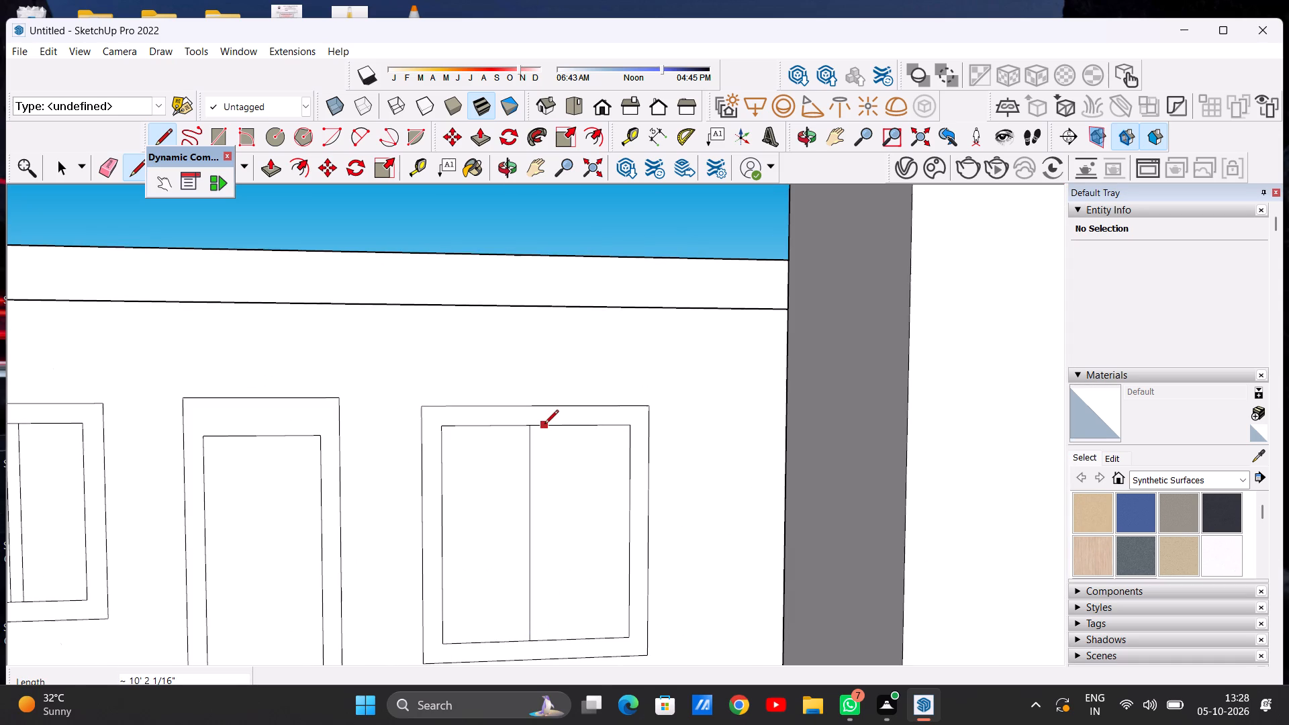
{"action": "left_click", "coordinate": [544, 425]}
{"action": "left_click", "coordinate": [542, 642]}
{"action": "key", "text": "space"}
Erase the narrow door's outer and inner outlines from the front wall between the two windows.
{"action": "scroll", "coordinate": [588, 535], "scroll_direction": "down", "scroll_amount": 14}
{"action": "scroll", "coordinate": [553, 546], "scroll_direction": "up", "scroll_amount": 5}
{"action": "scroll", "coordinate": [656, 487], "scroll_direction": "down", "scroll_amount": 4}
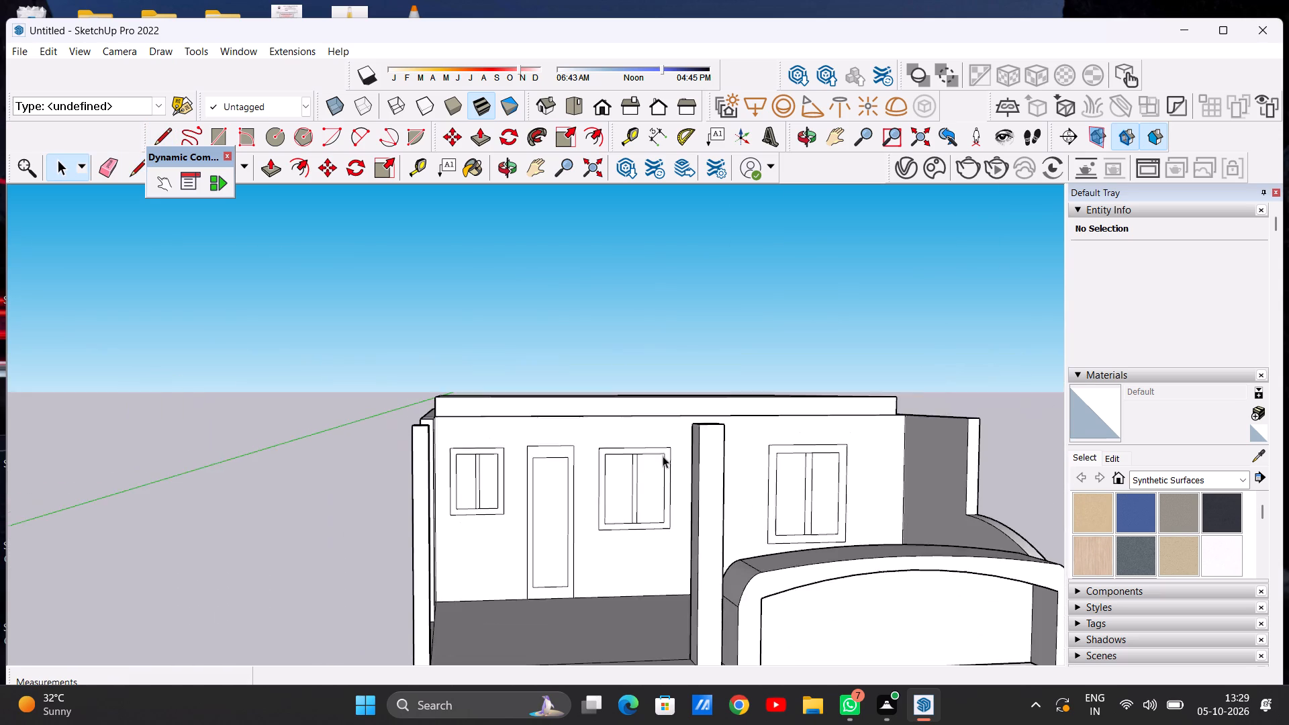
{"action": "scroll", "coordinate": [663, 456], "scroll_direction": "down", "scroll_amount": 2}
{"action": "scroll", "coordinate": [557, 555], "scroll_direction": "up", "scroll_amount": 6}
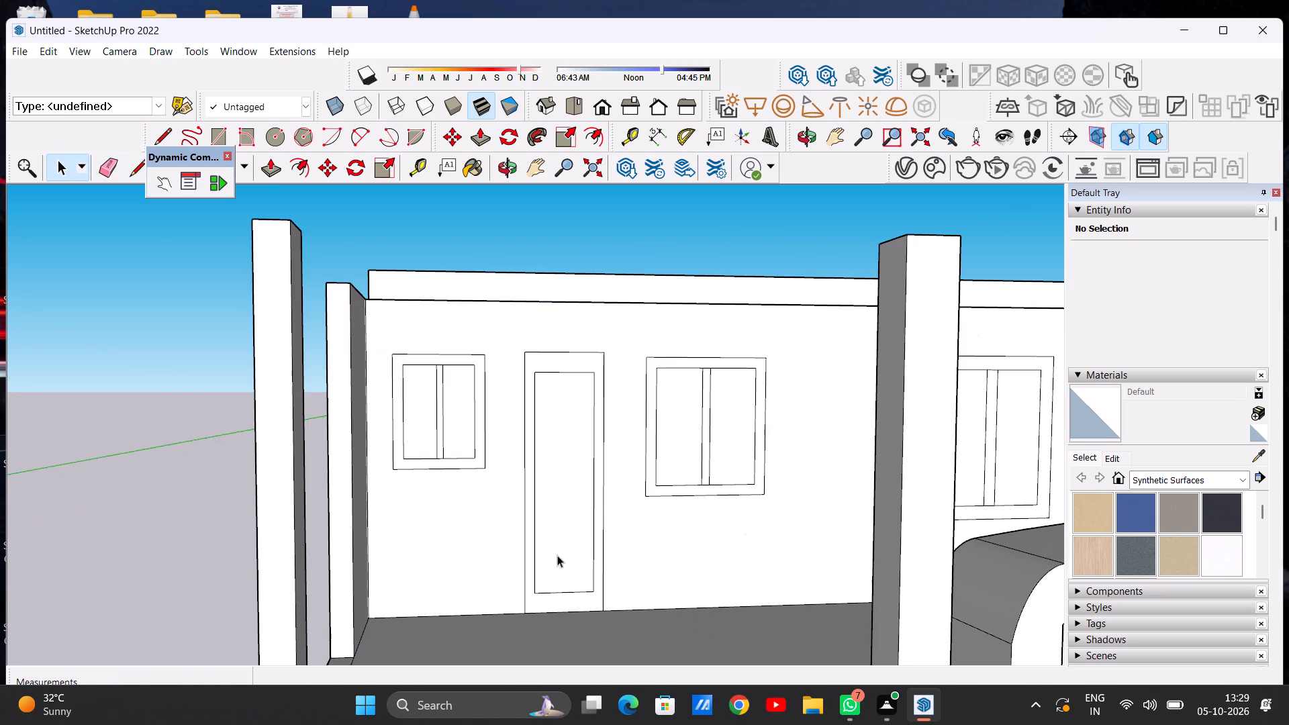
{"action": "key", "text": "e"}
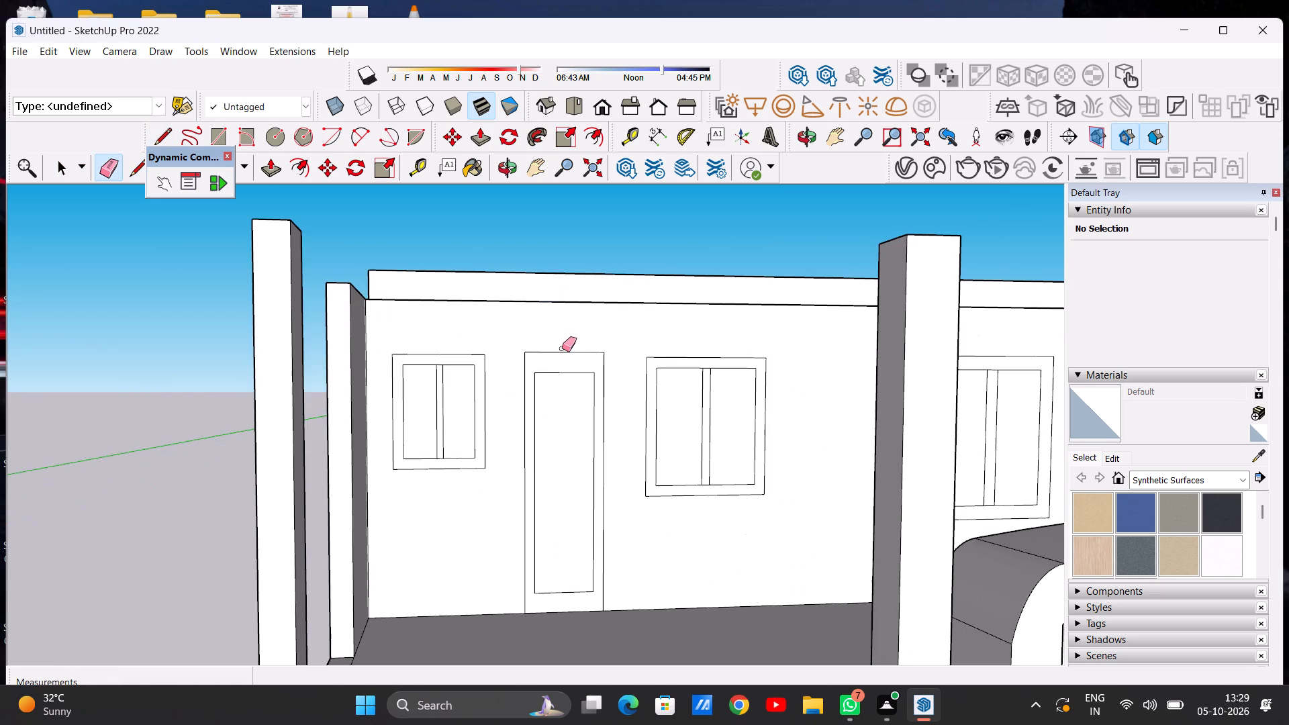
{"action": "left_click_drag", "start_coordinate": [562, 348], "coordinate": [558, 401]}
{"action": "left_click_drag", "start_coordinate": [512, 467], "coordinate": [598, 485]}
{"action": "left_click_drag", "start_coordinate": [585, 546], "coordinate": [622, 547]}
{"action": "left_click_drag", "start_coordinate": [579, 582], "coordinate": [579, 603]}
{"action": "scroll", "coordinate": [565, 504], "scroll_direction": "down", "scroll_amount": 3}
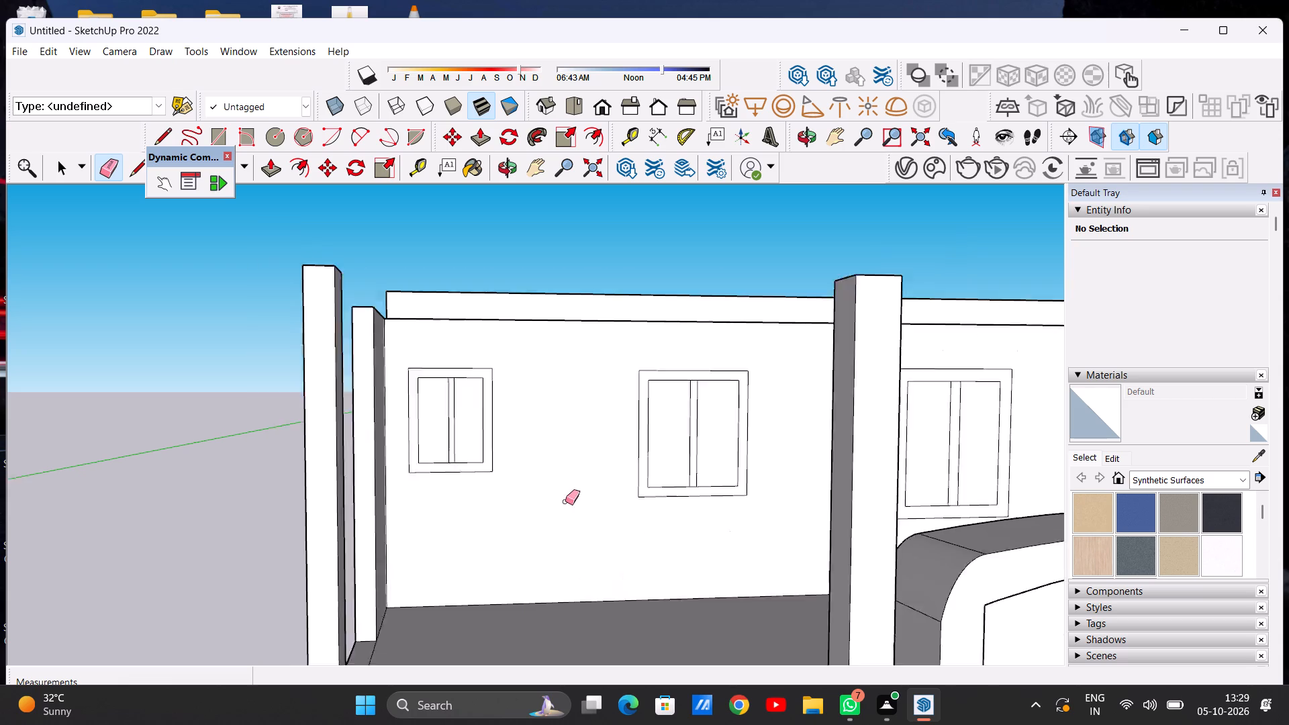
Draw a wider door rectangle about 10' 5" by 22' 8" from the floor edge between the two veranda windows.
{"action": "scroll", "coordinate": [565, 501], "scroll_direction": "down", "scroll_amount": 5}
{"action": "middle_click_drag", "start_coordinate": [600, 468], "coordinate": [596, 484]}
{"action": "scroll", "coordinate": [576, 473], "scroll_direction": "up", "scroll_amount": 2}
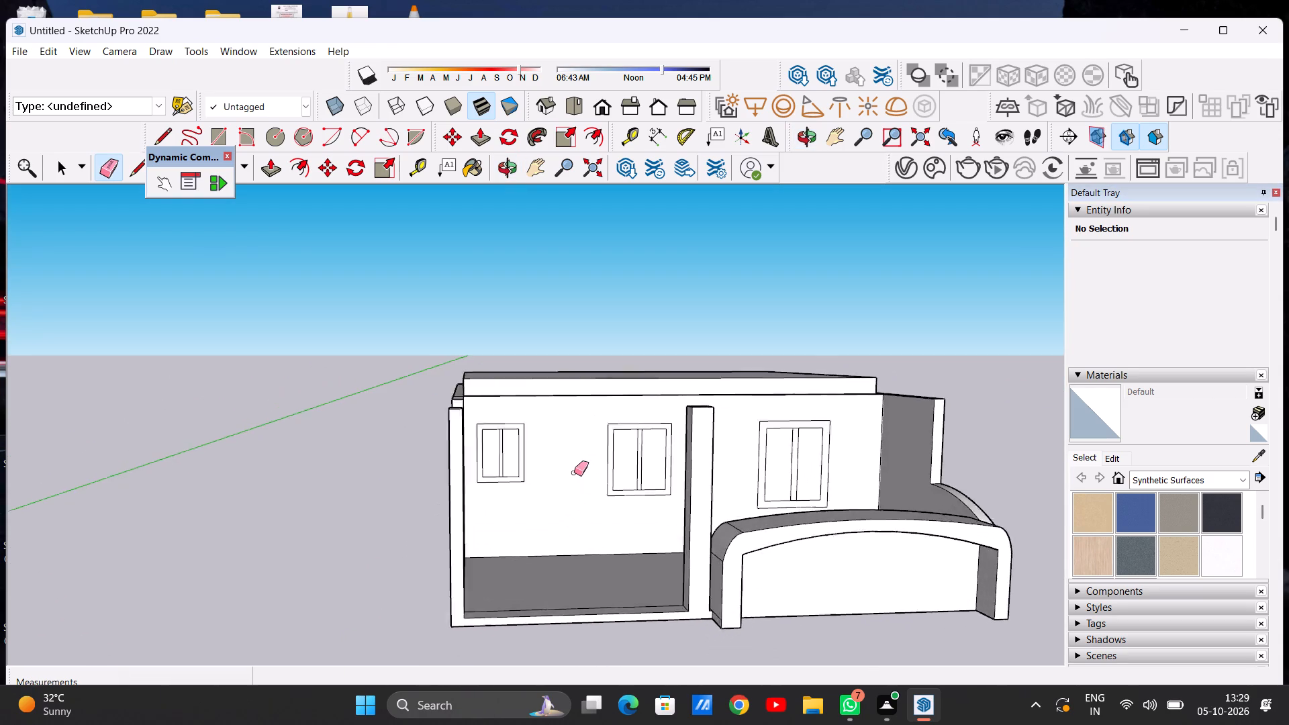
{"action": "scroll", "coordinate": [574, 473], "scroll_direction": "up", "scroll_amount": 5}
{"action": "key", "text": "space"}
{"action": "key", "text": "r"}
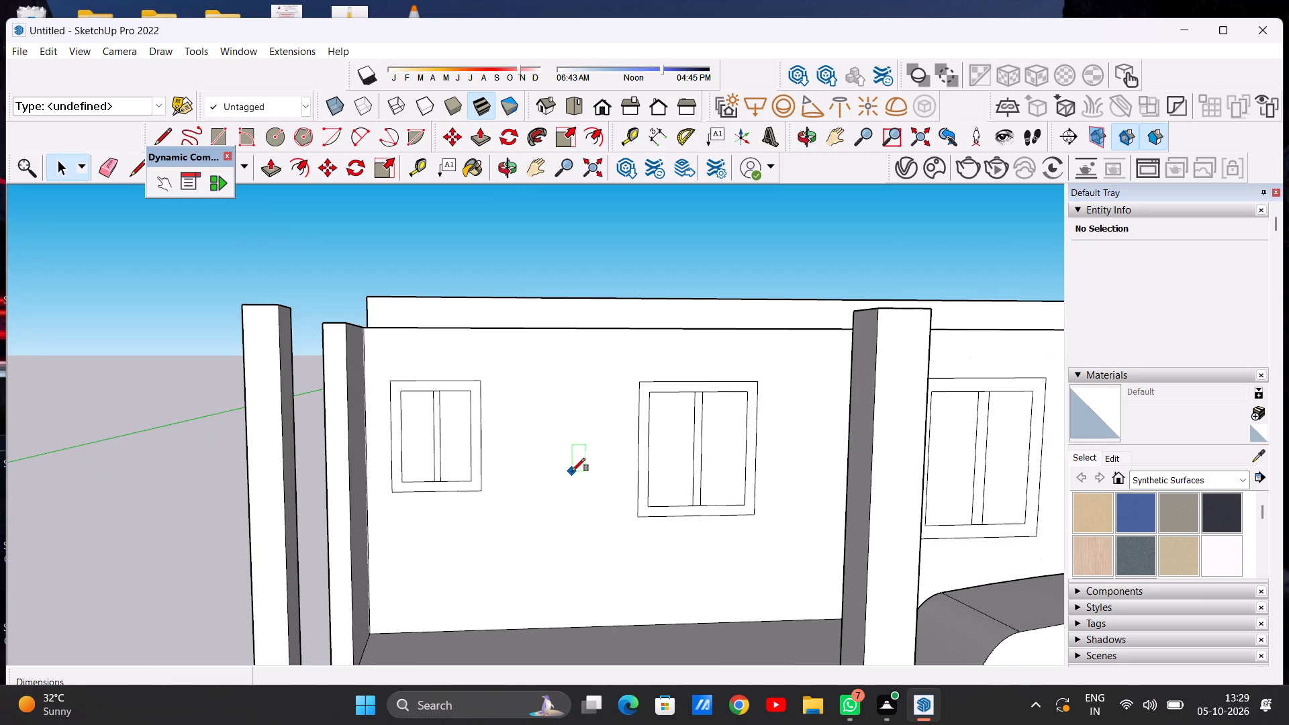
{"action": "left_click", "coordinate": [507, 628]}
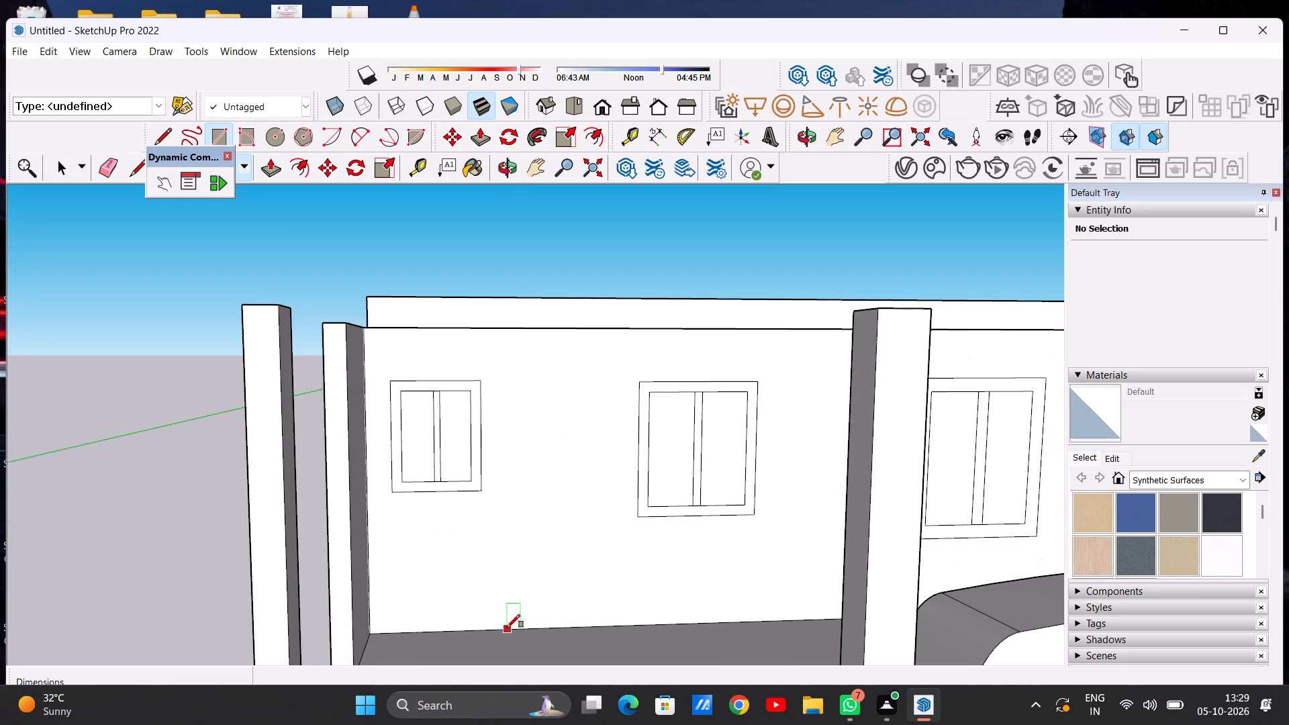
{"action": "left_click", "coordinate": [626, 373]}
{"action": "key", "text": "space"}
Offset the new door rectangle's outline inward to form its frame.
{"action": "scroll", "coordinate": [549, 410], "scroll_direction": "down", "scroll_amount": 5}
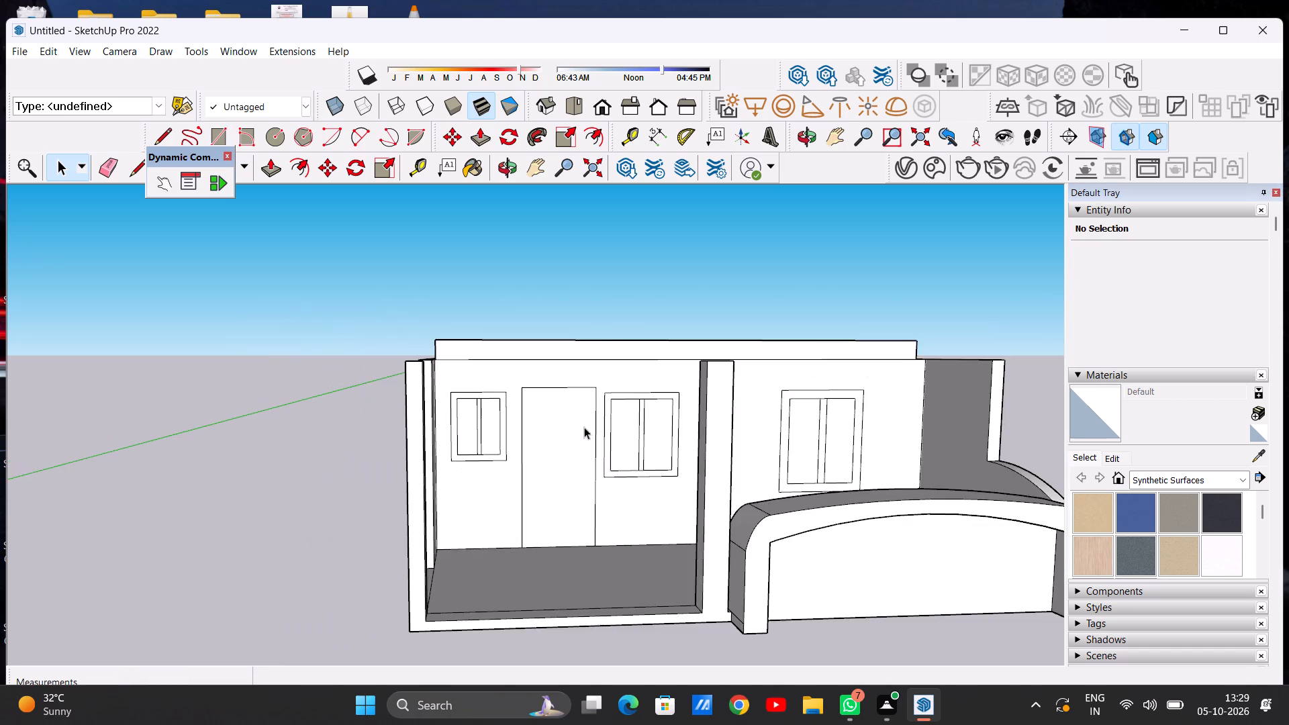
{"action": "scroll", "coordinate": [584, 427], "scroll_direction": "up", "scroll_amount": 3}
{"action": "key", "text": "o"}
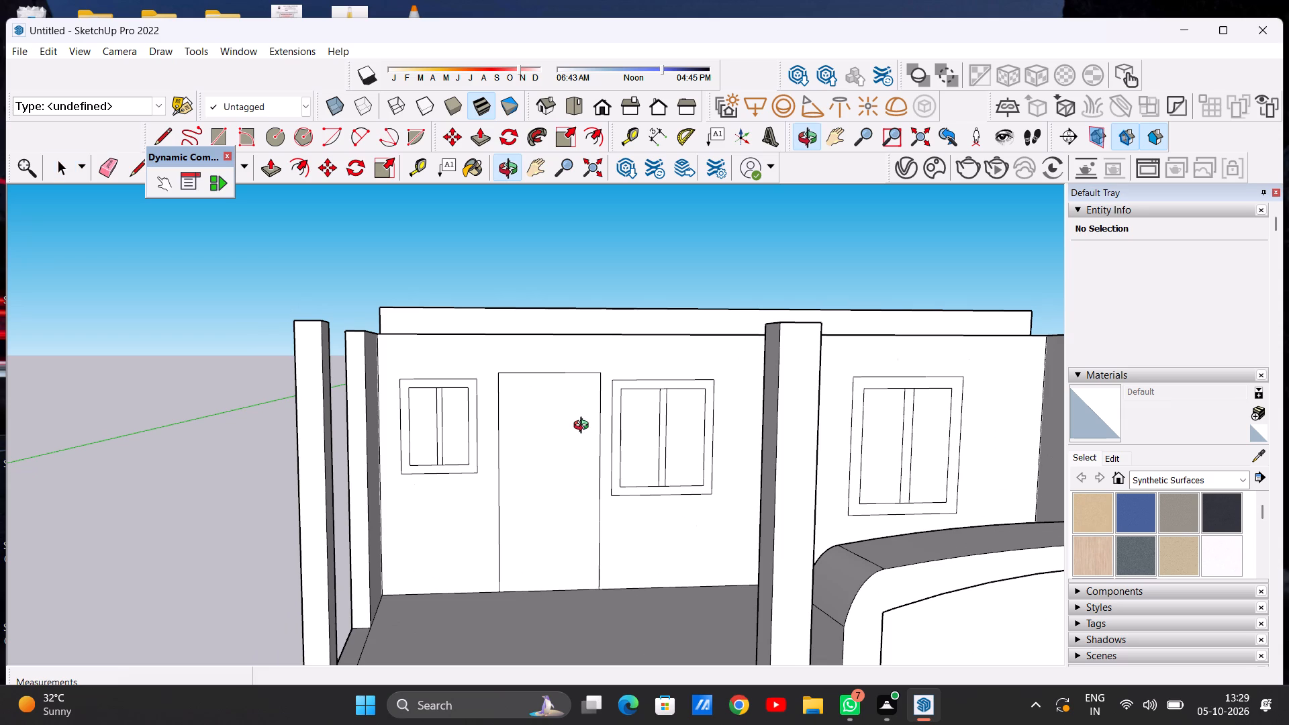
{"action": "key", "text": "f"}
{"action": "left_click", "coordinate": [536, 386]}
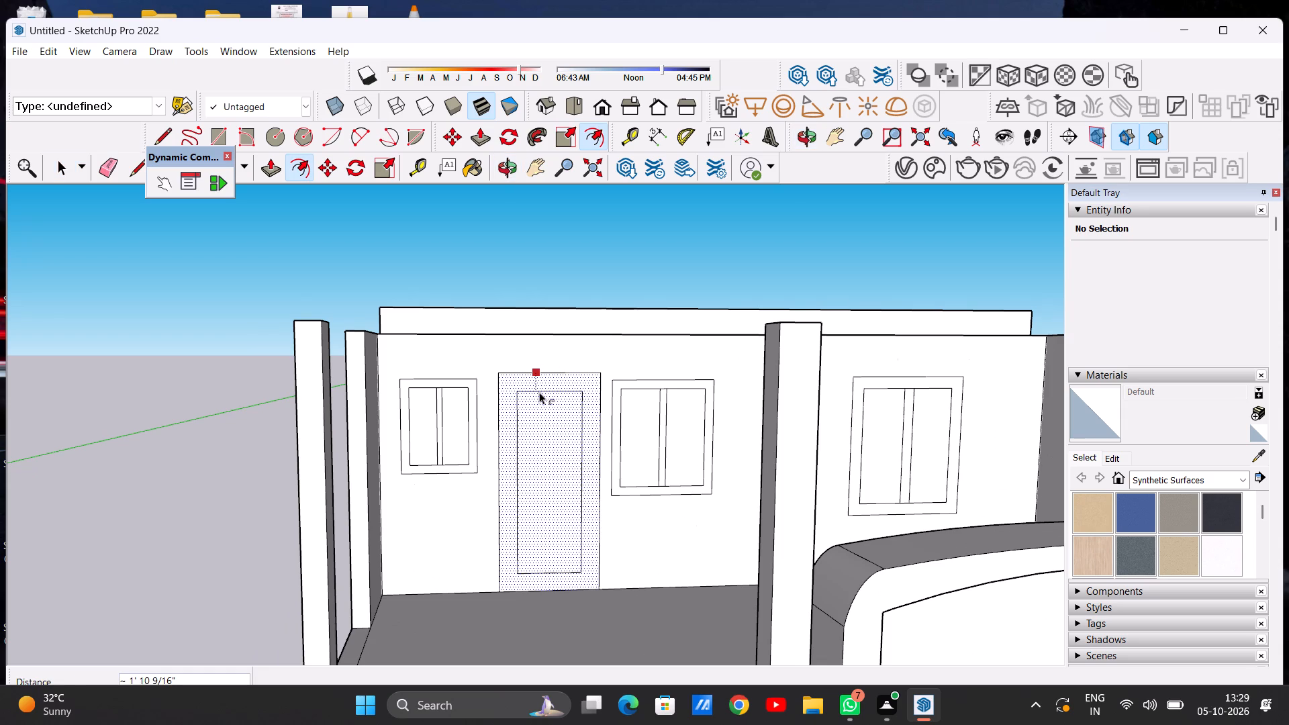
{"action": "left_click", "coordinate": [539, 389]}
{"action": "key", "text": "space"}
{"action": "key", "text": "space"}
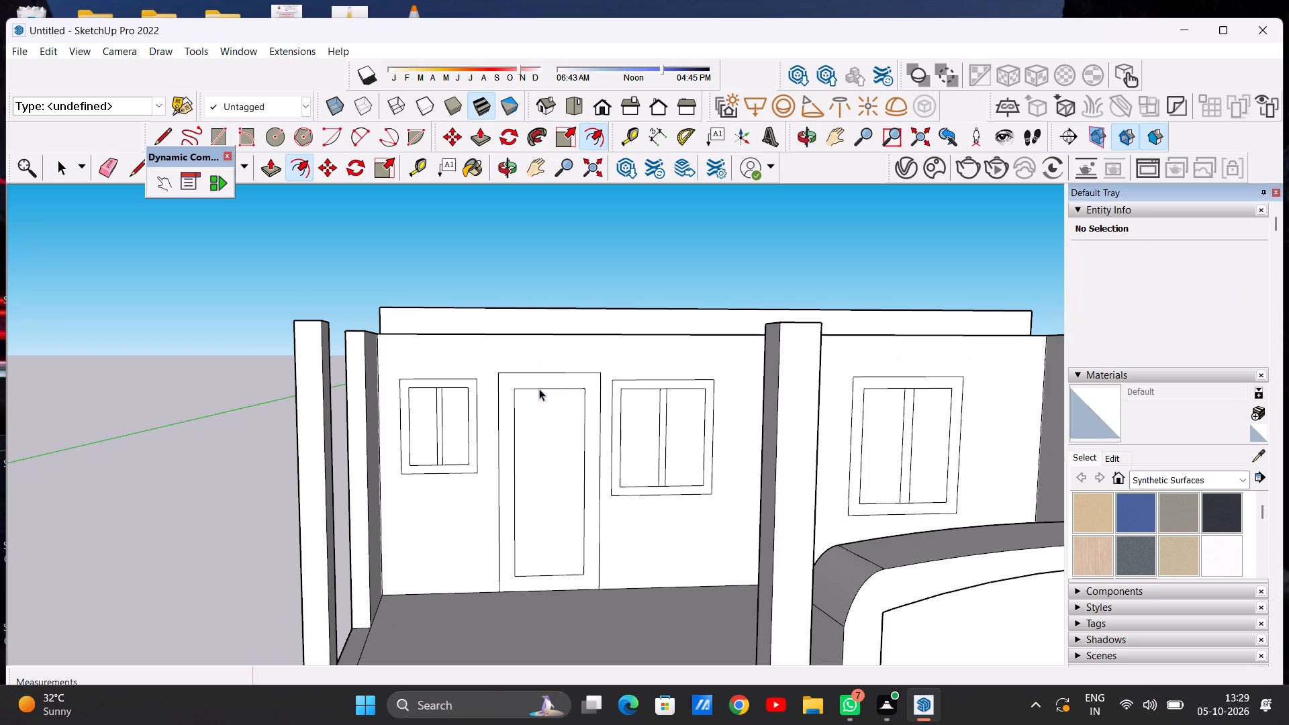
{"action": "left_click", "coordinate": [567, 277]}
Push/Pull the top face of the veranda's low side curb up about 14' 3" to form a side wall.
{"action": "scroll", "coordinate": [530, 419], "scroll_direction": "down", "scroll_amount": 12}
{"action": "scroll", "coordinate": [551, 467], "scroll_direction": "up", "scroll_amount": 7}
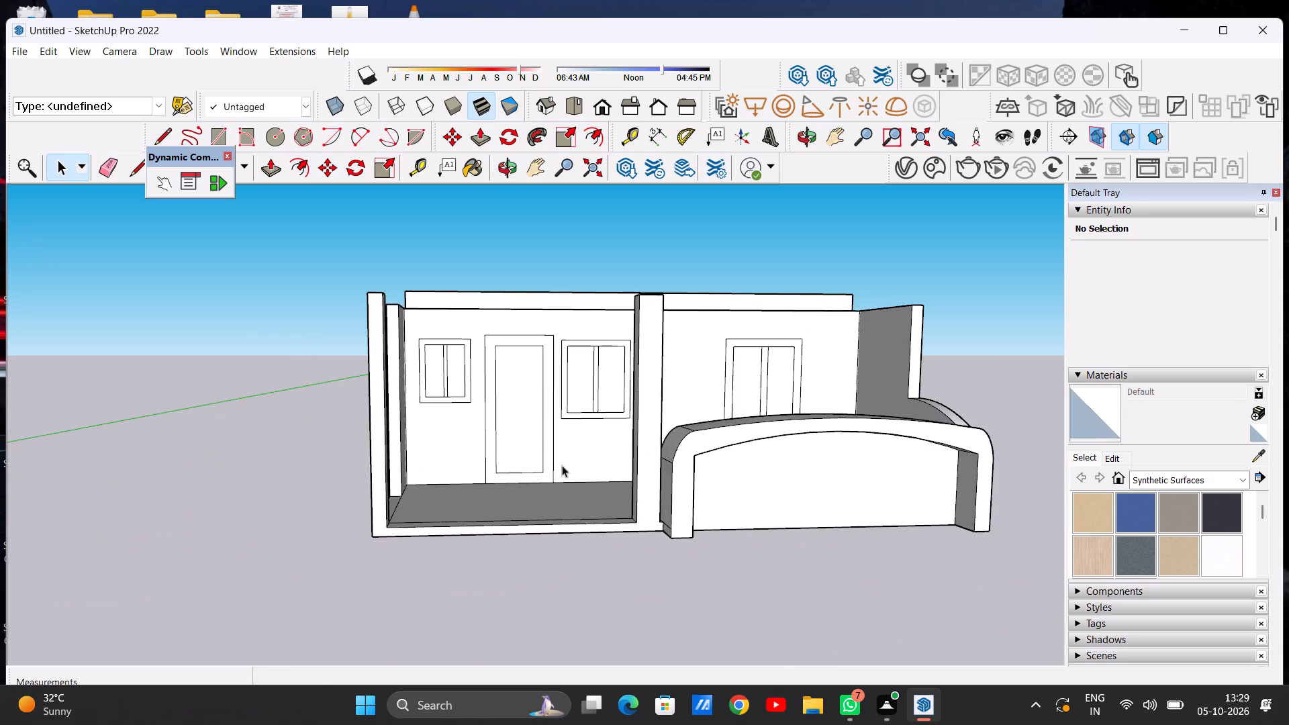
{"action": "middle_click_drag", "start_coordinate": [562, 465], "coordinate": [520, 487]}
{"action": "scroll", "coordinate": [549, 444], "scroll_direction": "down", "scroll_amount": 5}
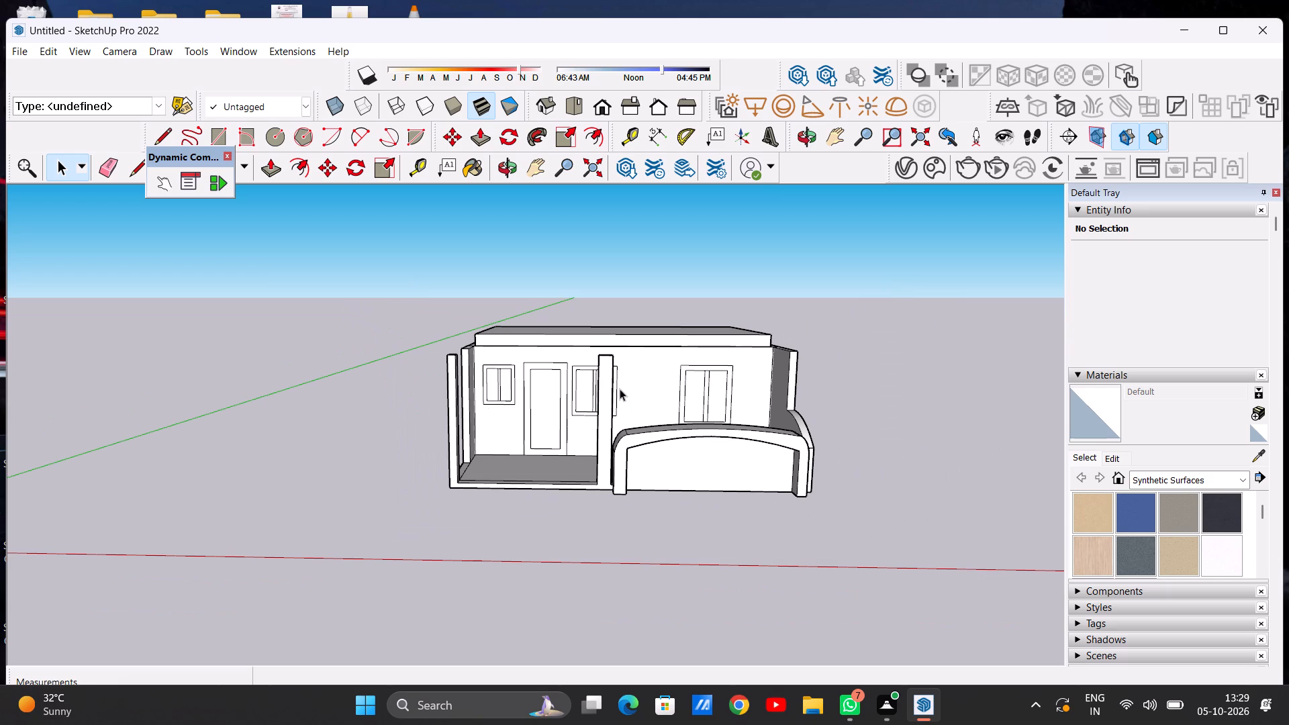
{"action": "scroll", "coordinate": [620, 389], "scroll_direction": "down", "scroll_amount": 7}
{"action": "scroll", "coordinate": [579, 398], "scroll_direction": "up", "scroll_amount": 8}
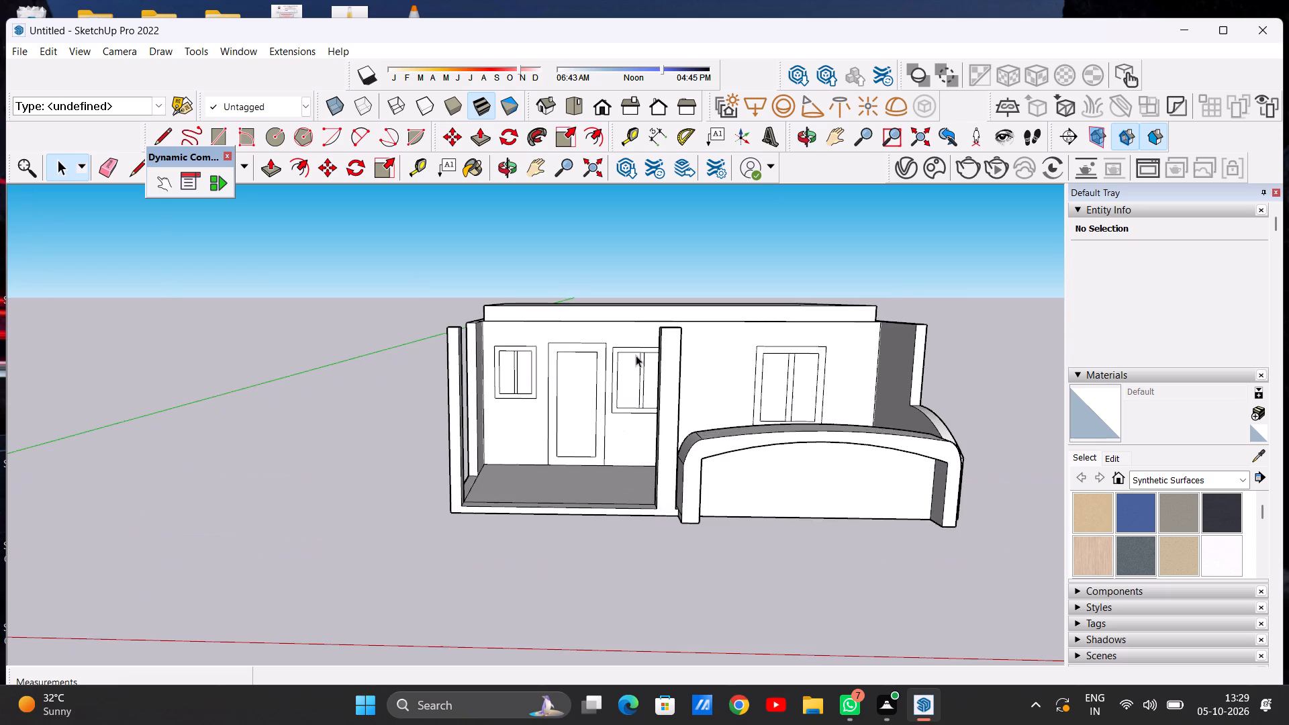
{"action": "middle_click_drag", "start_coordinate": [648, 352], "coordinate": [538, 587]}
{"action": "scroll", "coordinate": [552, 522], "scroll_direction": "up", "scroll_amount": 4}
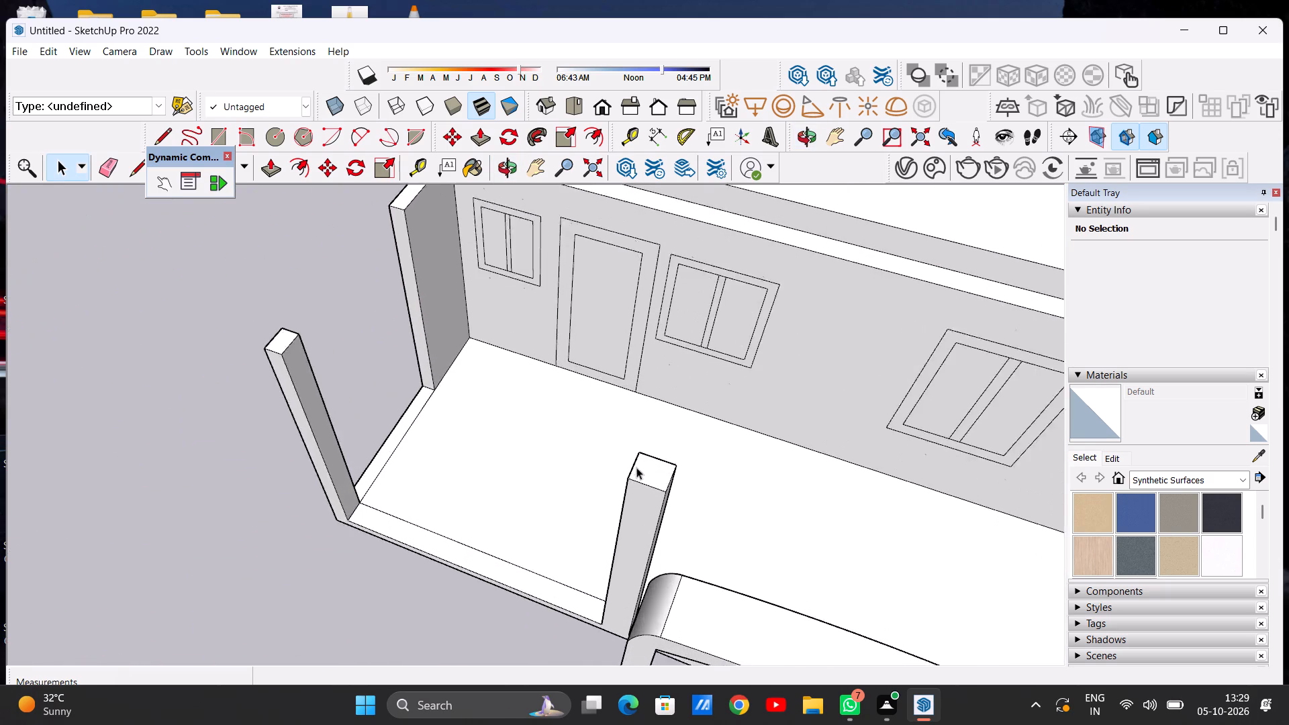
{"action": "scroll", "coordinate": [636, 467], "scroll_direction": "up", "scroll_amount": 2}
{"action": "scroll", "coordinate": [687, 444], "scroll_direction": "down", "scroll_amount": 6}
{"action": "middle_click_drag", "start_coordinate": [622, 435], "coordinate": [652, 561]}
{"action": "scroll", "coordinate": [652, 561], "scroll_direction": "up", "scroll_amount": 1}
{"action": "scroll", "coordinate": [480, 393], "scroll_direction": "up", "scroll_amount": 6}
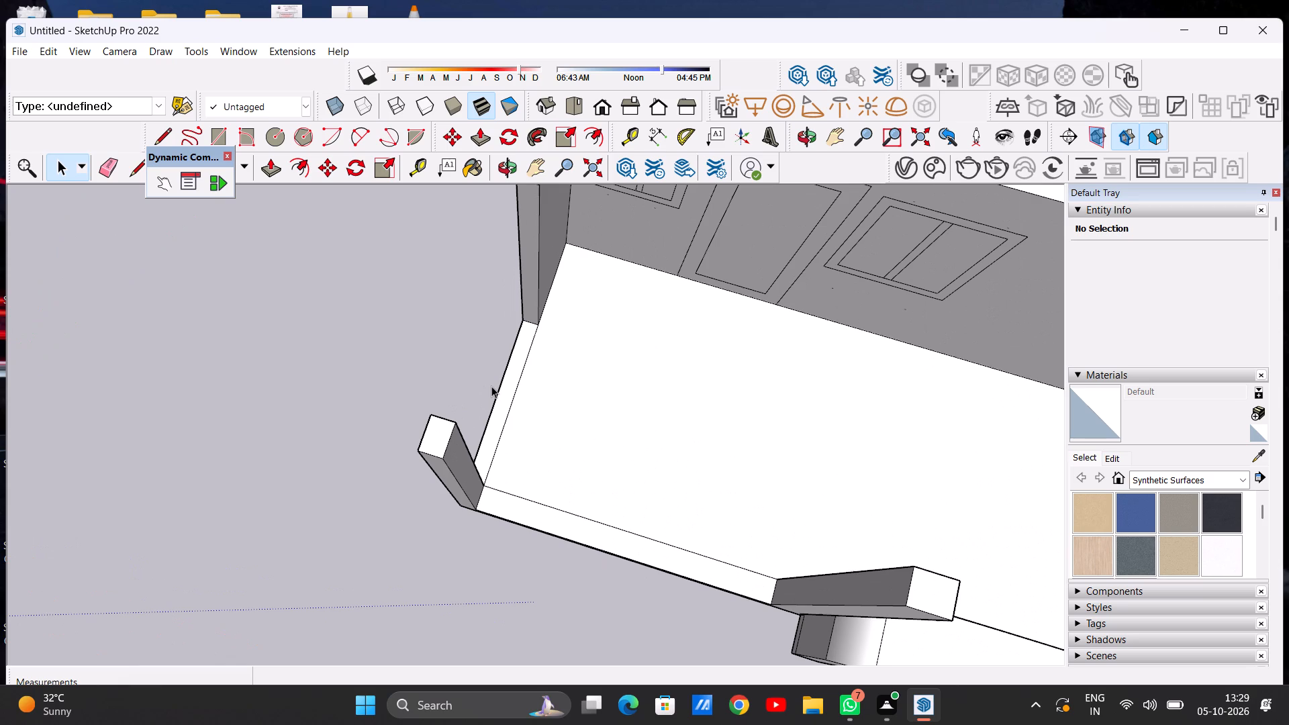
{"action": "key", "text": "p"}
{"action": "scroll", "coordinate": [495, 395], "scroll_direction": "up", "scroll_amount": 6}
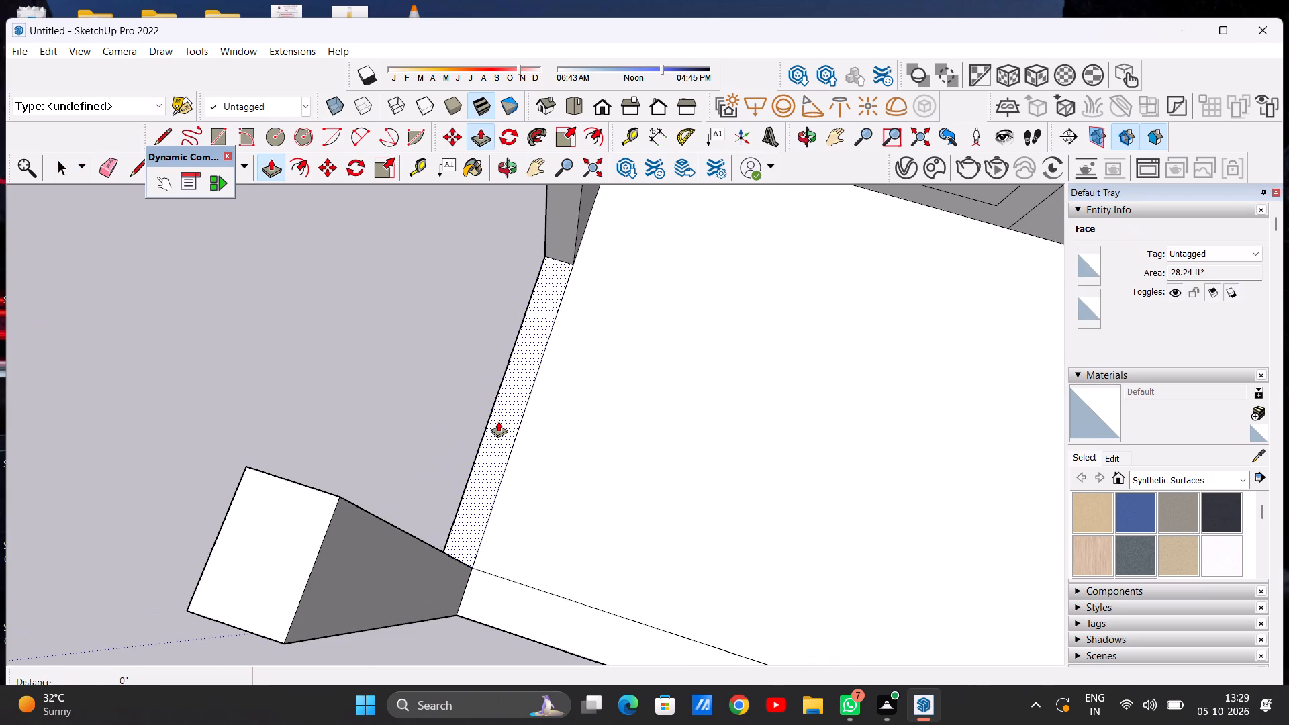
{"action": "left_click", "coordinate": [498, 421]}
{"action": "scroll", "coordinate": [518, 314], "scroll_direction": "down", "scroll_amount": 7}
{"action": "middle_click_drag", "start_coordinate": [523, 304], "coordinate": [747, 219]}
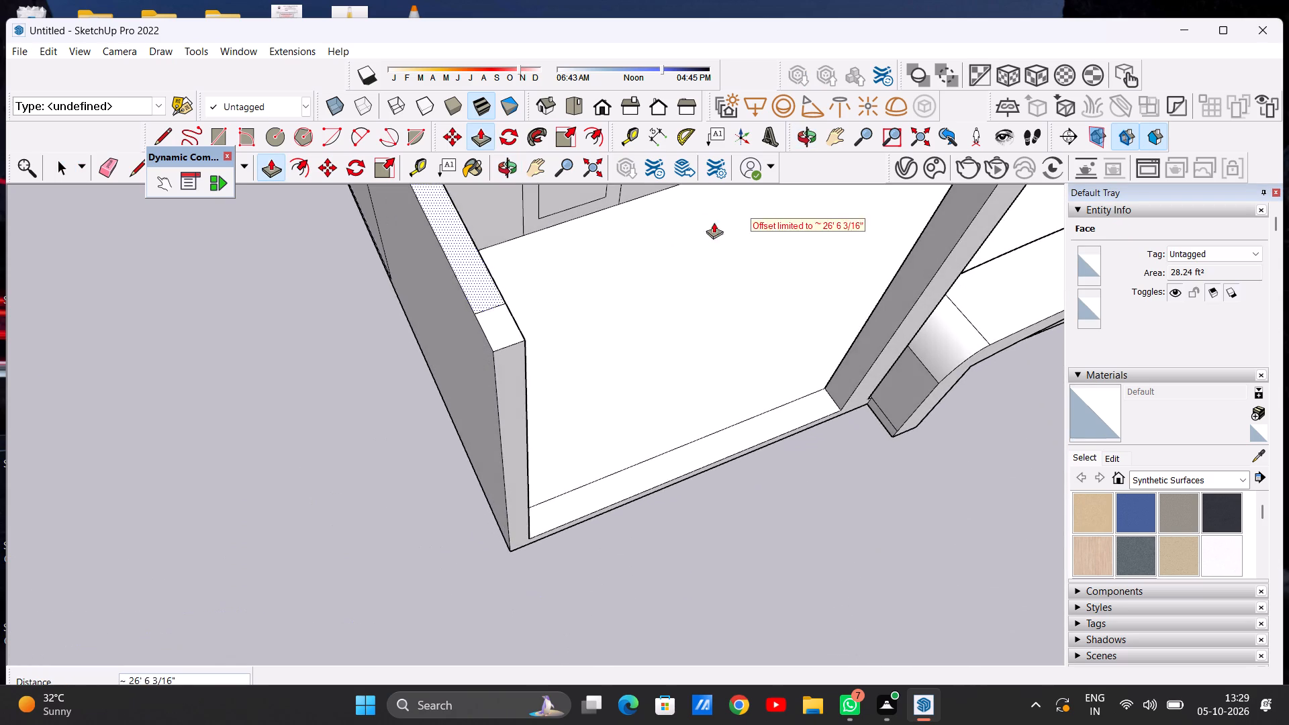
{"action": "scroll", "coordinate": [436, 293], "scroll_direction": "down", "scroll_amount": 12}
{"action": "middle_click_drag", "start_coordinate": [407, 365], "coordinate": [542, 240]}
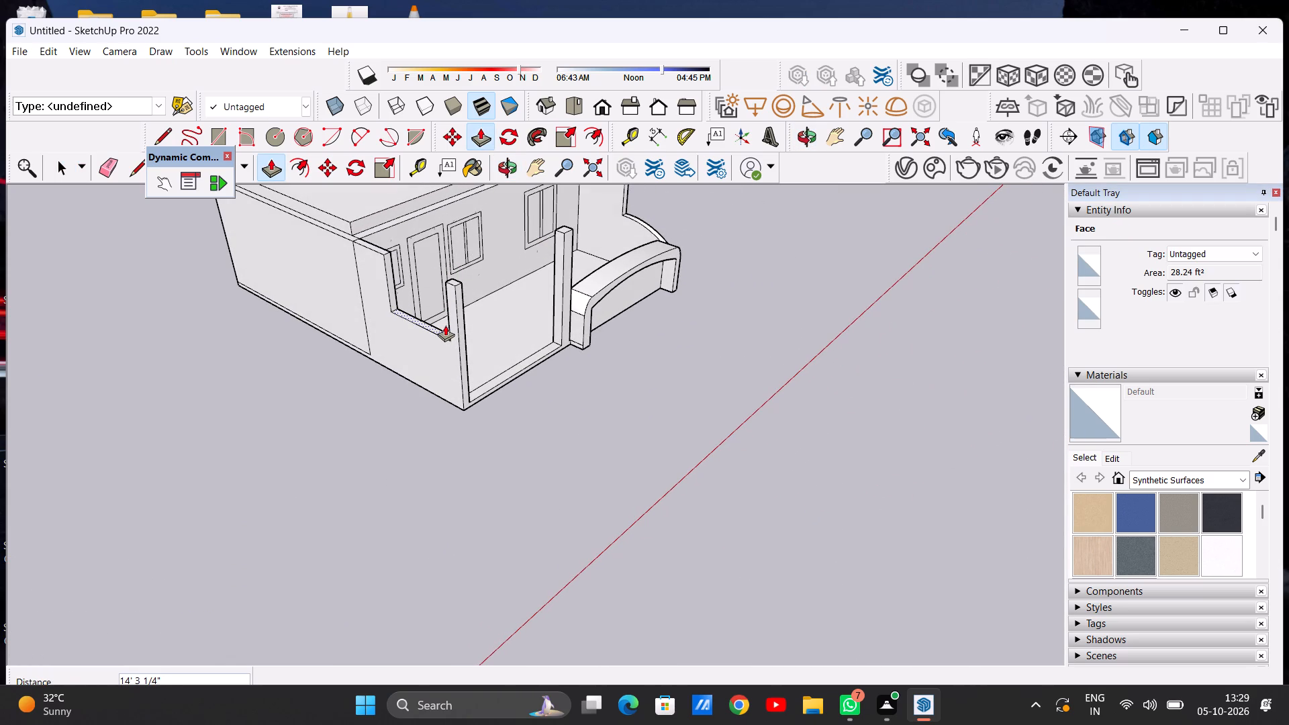
{"action": "left_click", "coordinate": [445, 326]}
{"action": "key", "text": "space"}
Examine the veranda, its raised side wall and the roof edge from several sides.
{"action": "scroll", "coordinate": [471, 389], "scroll_direction": "down", "scroll_amount": 5}
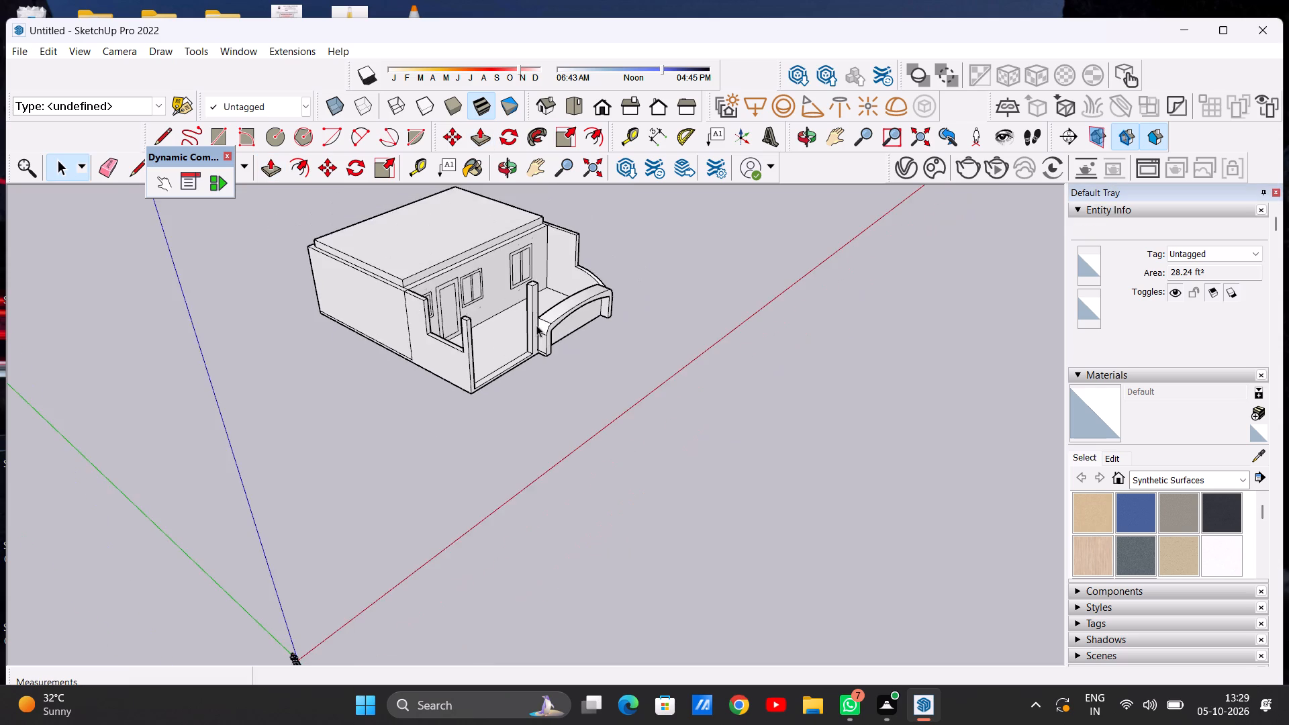
{"action": "middle_click_drag", "start_coordinate": [532, 330], "coordinate": [262, 273]}
{"action": "scroll", "coordinate": [623, 341], "scroll_direction": "down", "scroll_amount": 2}
{"action": "middle_click_drag", "start_coordinate": [616, 318], "coordinate": [585, 268]}
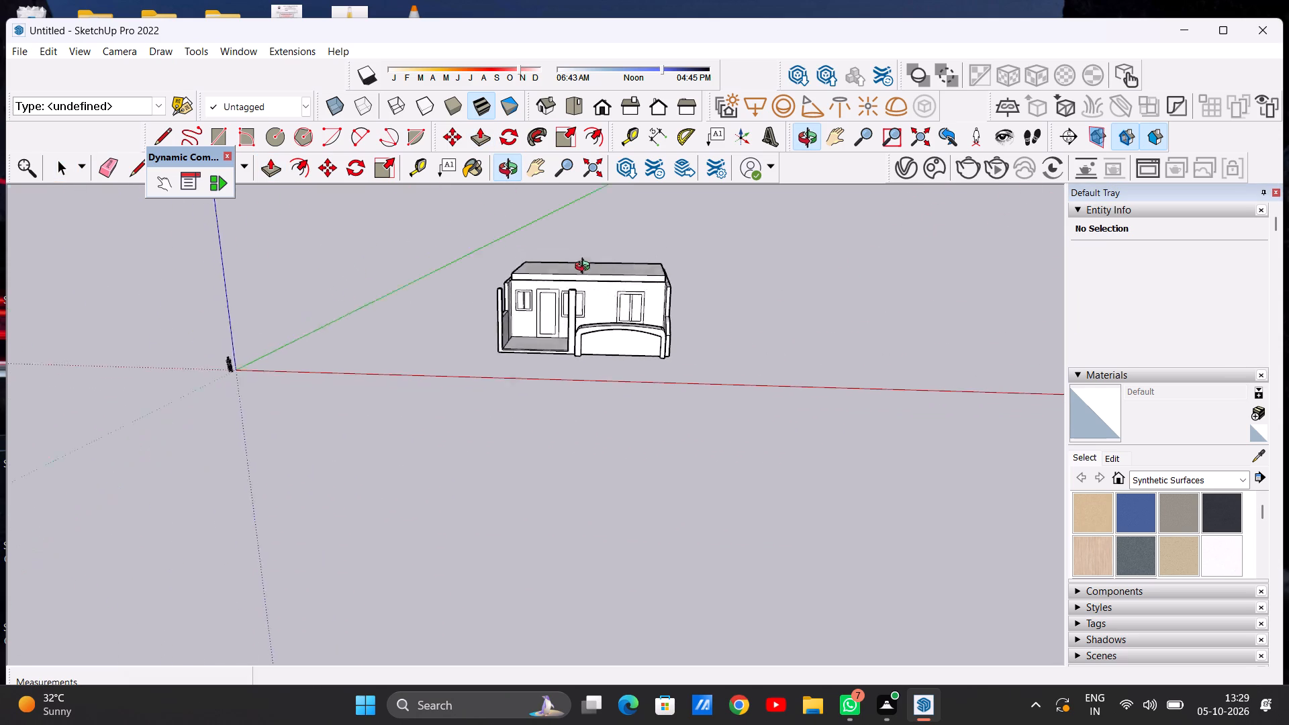
{"action": "middle_click_drag", "start_coordinate": [585, 268], "coordinate": [476, 384]}
{"action": "scroll", "coordinate": [618, 354], "scroll_direction": "up", "scroll_amount": 6}
{"action": "middle_click_drag", "start_coordinate": [636, 341], "coordinate": [628, 479]}
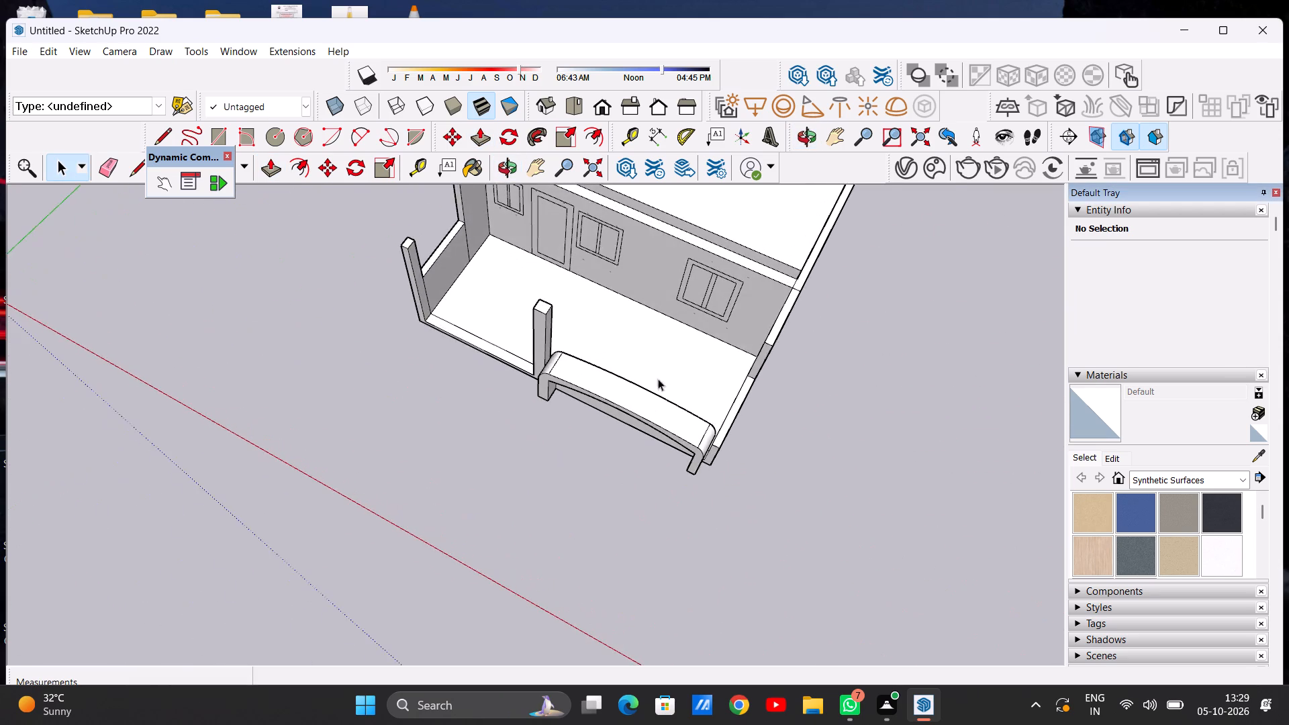
{"action": "scroll", "coordinate": [668, 372], "scroll_direction": "up", "scroll_amount": 7}
{"action": "scroll", "coordinate": [670, 369], "scroll_direction": "down", "scroll_amount": 14}
{"action": "middle_click_drag", "start_coordinate": [681, 365], "coordinate": [657, 436]}
{"action": "scroll", "coordinate": [671, 386], "scroll_direction": "up", "scroll_amount": 4}
{"action": "scroll", "coordinate": [667, 351], "scroll_direction": "down", "scroll_amount": 7}
{"action": "middle_click_drag", "start_coordinate": [665, 377], "coordinate": [681, 291]}
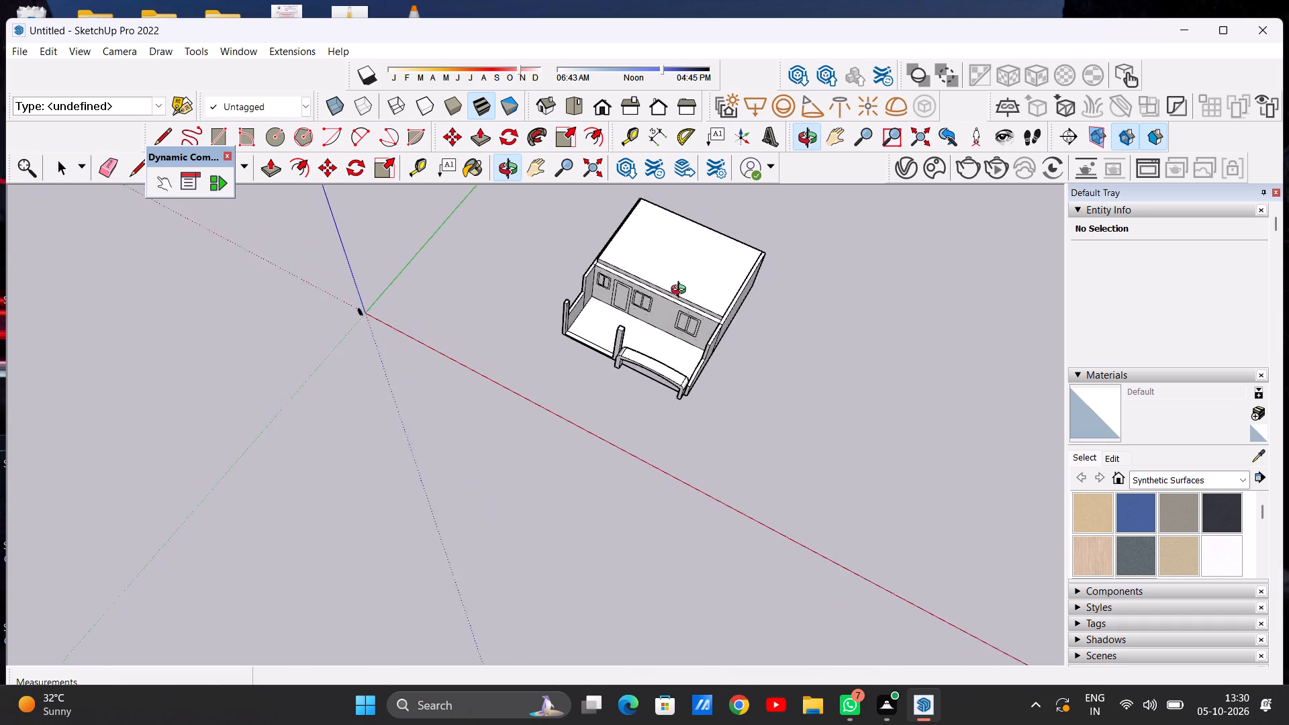
{"action": "middle_click_drag", "start_coordinate": [681, 291], "coordinate": [685, 276]}
{"action": "middle_click_drag", "start_coordinate": [563, 326], "coordinate": [732, 307]}
{"action": "middle_click_drag", "start_coordinate": [508, 300], "coordinate": [683, 202]}
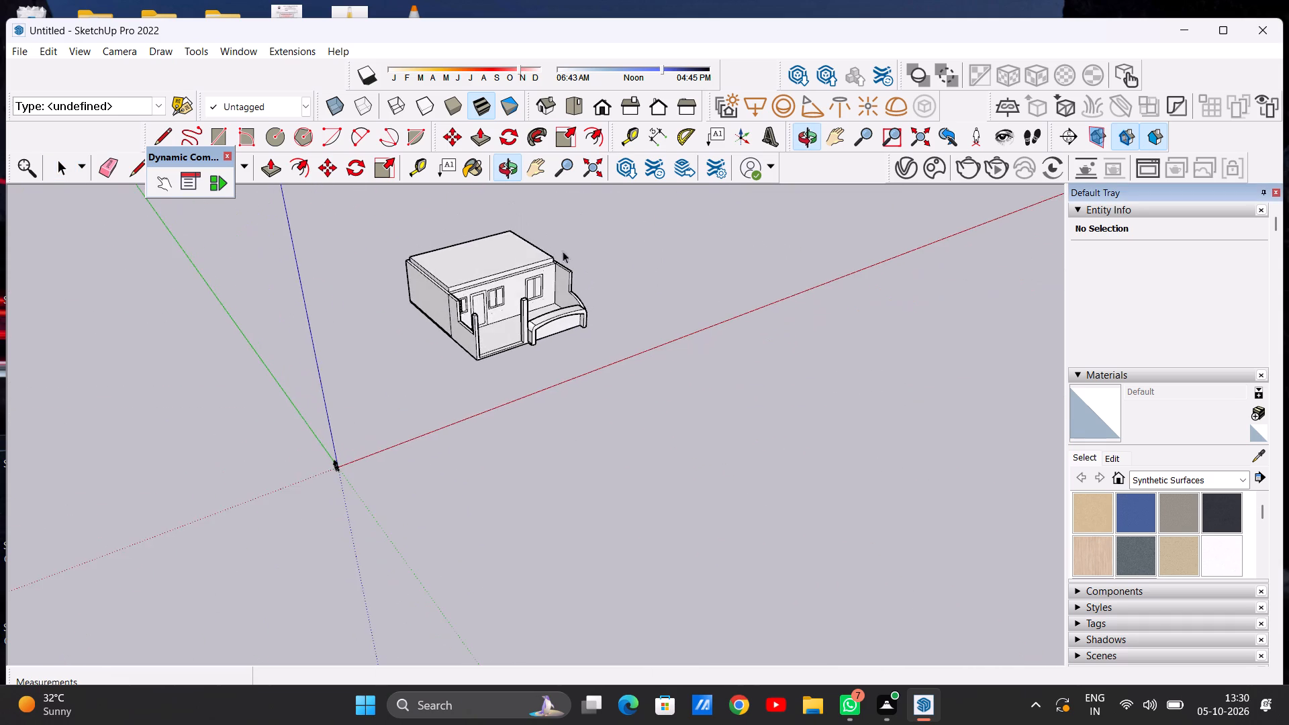
{"action": "scroll", "coordinate": [481, 274], "scroll_direction": "up", "scroll_amount": 9}
{"action": "middle_click_drag", "start_coordinate": [432, 366], "coordinate": [571, 344]}
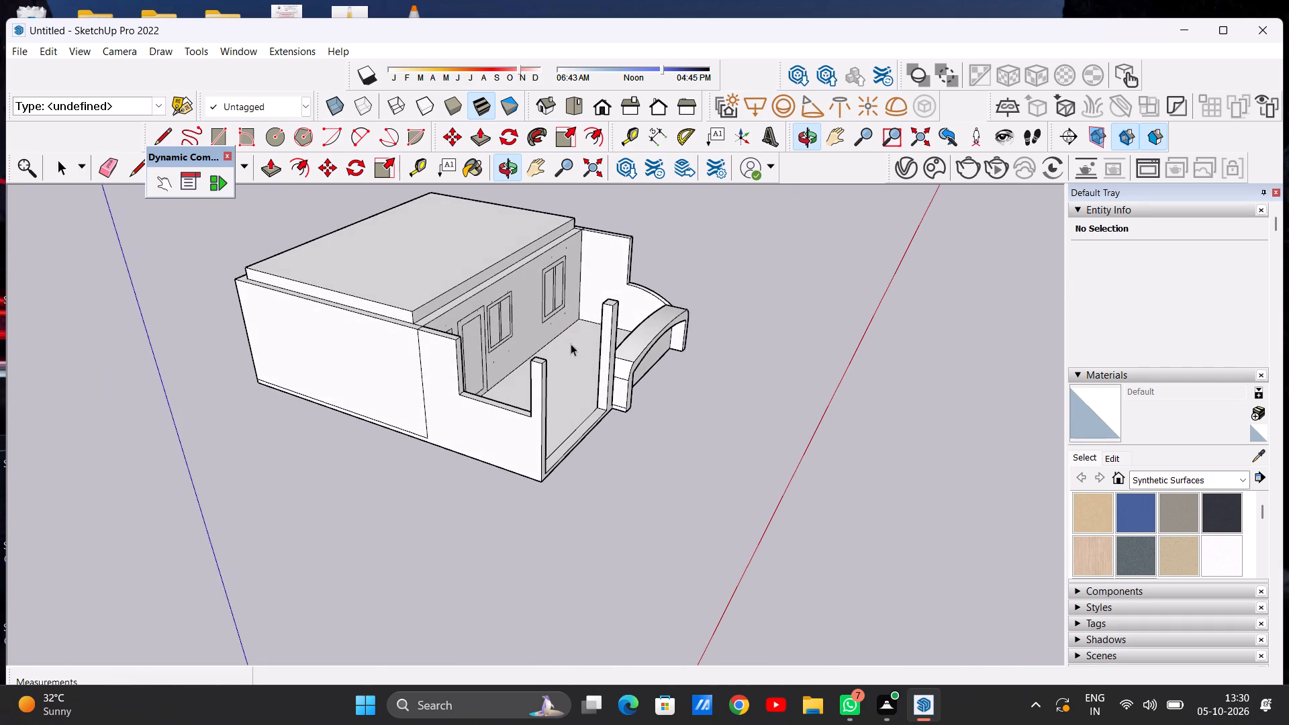
{"action": "scroll", "coordinate": [463, 299], "scroll_direction": "up", "scroll_amount": 5}
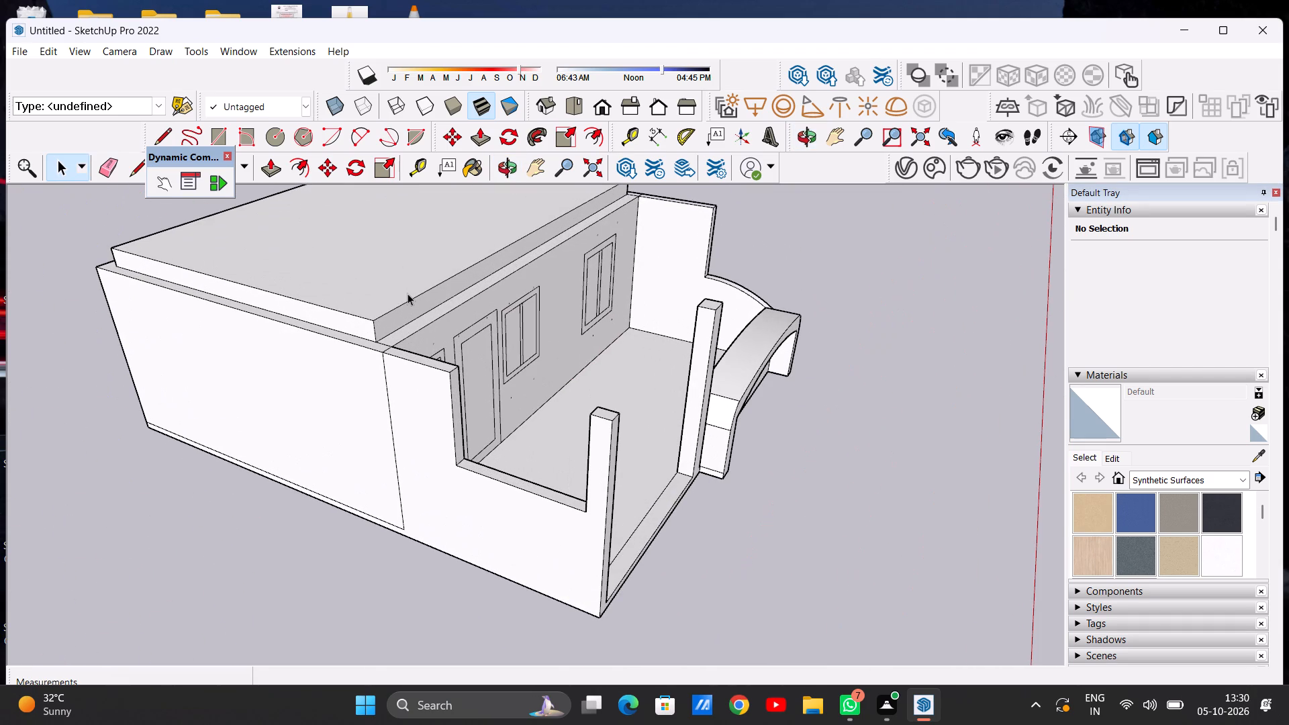
{"action": "scroll", "coordinate": [408, 293], "scroll_direction": "up", "scroll_amount": 3}
{"action": "scroll", "coordinate": [410, 299], "scroll_direction": "down", "scroll_amount": 1}
{"action": "scroll", "coordinate": [410, 299], "scroll_direction": "up", "scroll_amount": 2}
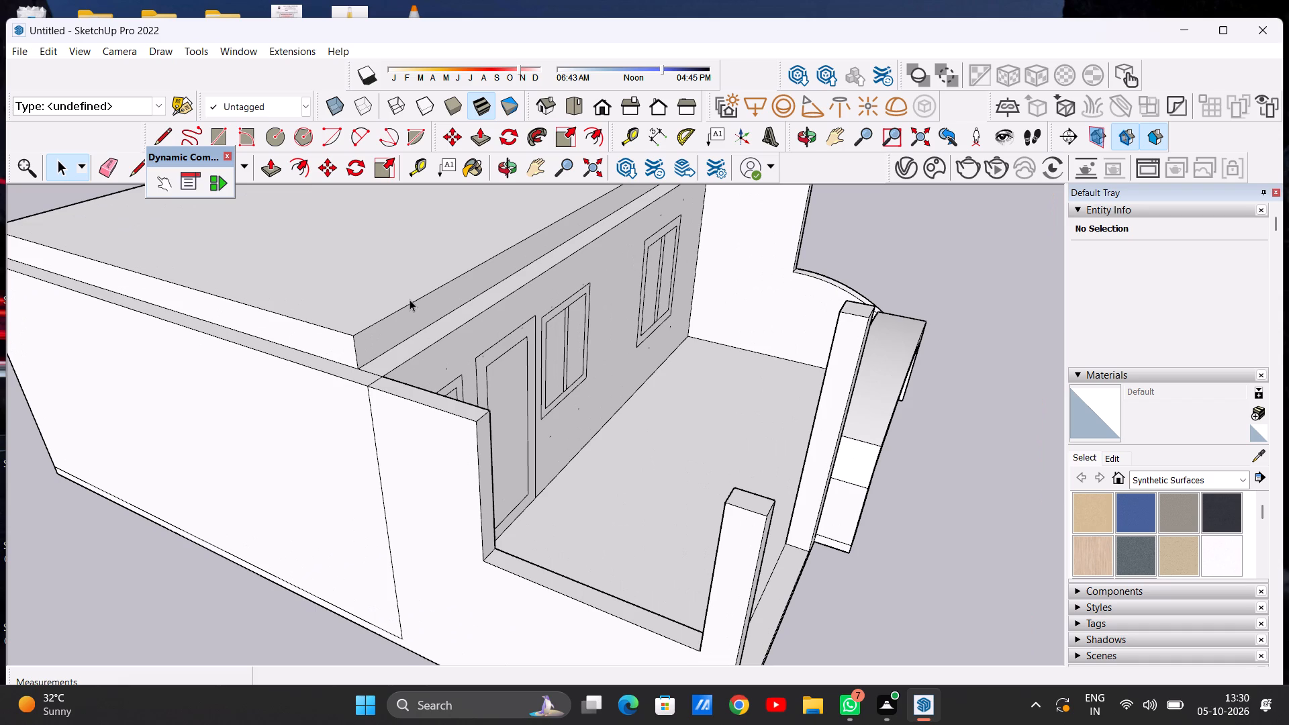
{"action": "scroll", "coordinate": [434, 353], "scroll_direction": "down", "scroll_amount": 20}
{"action": "scroll", "coordinate": [434, 353], "scroll_direction": "down", "scroll_amount": 6}
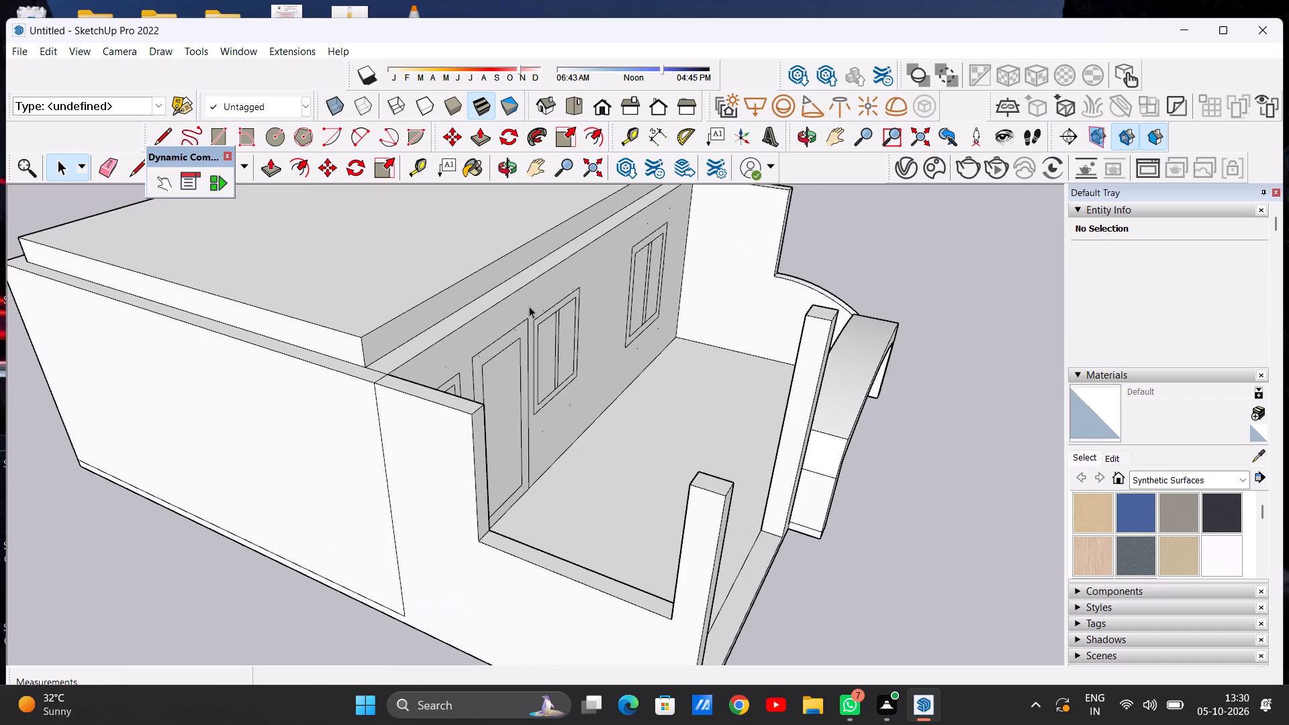
{"action": "scroll", "coordinate": [453, 352], "scroll_direction": "up", "scroll_amount": 8}
{"action": "middle_click_drag", "start_coordinate": [504, 423], "coordinate": [518, 453]}
{"action": "scroll", "coordinate": [534, 356], "scroll_direction": "down", "scroll_amount": 6}
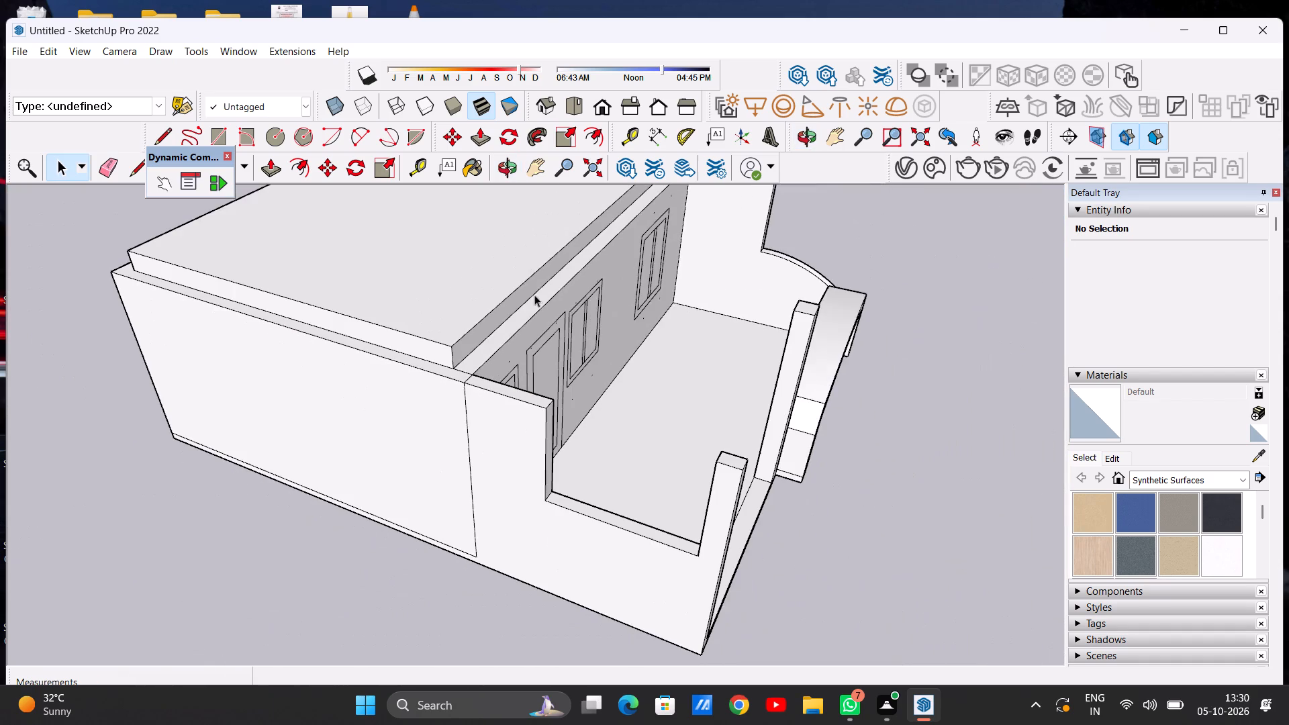
{"action": "scroll", "coordinate": [534, 295], "scroll_direction": "down", "scroll_amount": 1}
{"action": "middle_click_drag", "start_coordinate": [463, 413], "coordinate": [520, 361]}
{"action": "scroll", "coordinate": [515, 405], "scroll_direction": "down", "scroll_amount": 6}
{"action": "scroll", "coordinate": [529, 346], "scroll_direction": "up", "scroll_amount": 6}
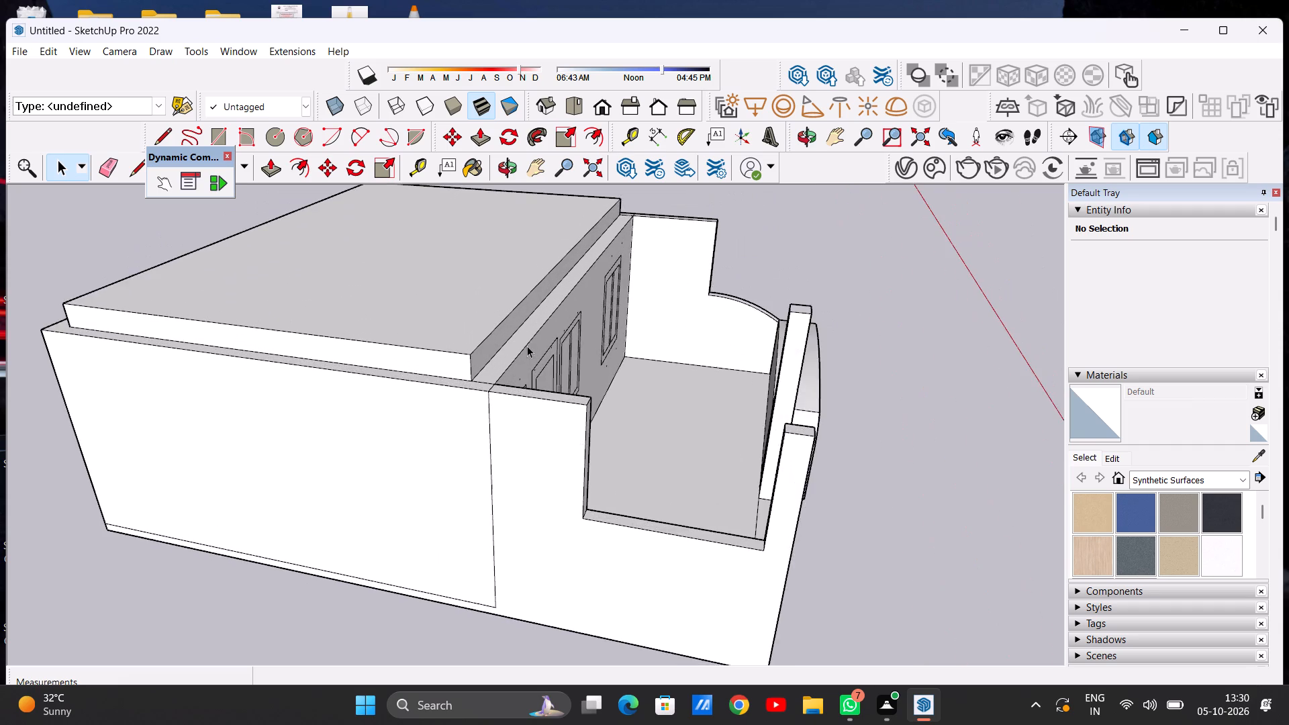
Push/Pull the roof slab's front face about 29' outward over the veranda toward the front pillars.
{"action": "middle_click_drag", "start_coordinate": [474, 350], "coordinate": [398, 412]}
{"action": "scroll", "coordinate": [432, 375], "scroll_direction": "down", "scroll_amount": 4}
{"action": "scroll", "coordinate": [460, 416], "scroll_direction": "up", "scroll_amount": 5}
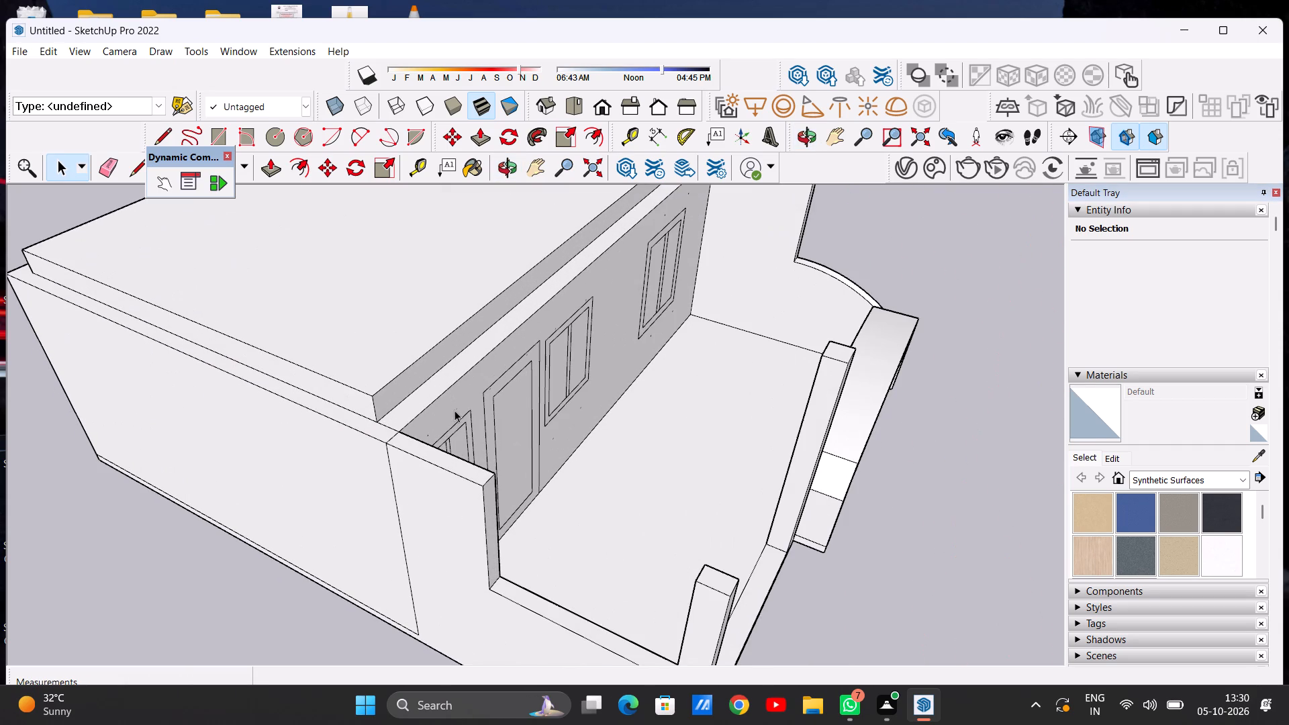
{"action": "key", "text": "p"}
{"action": "scroll", "coordinate": [381, 395], "scroll_direction": "up", "scroll_amount": 5}
{"action": "left_click", "coordinate": [390, 389]}
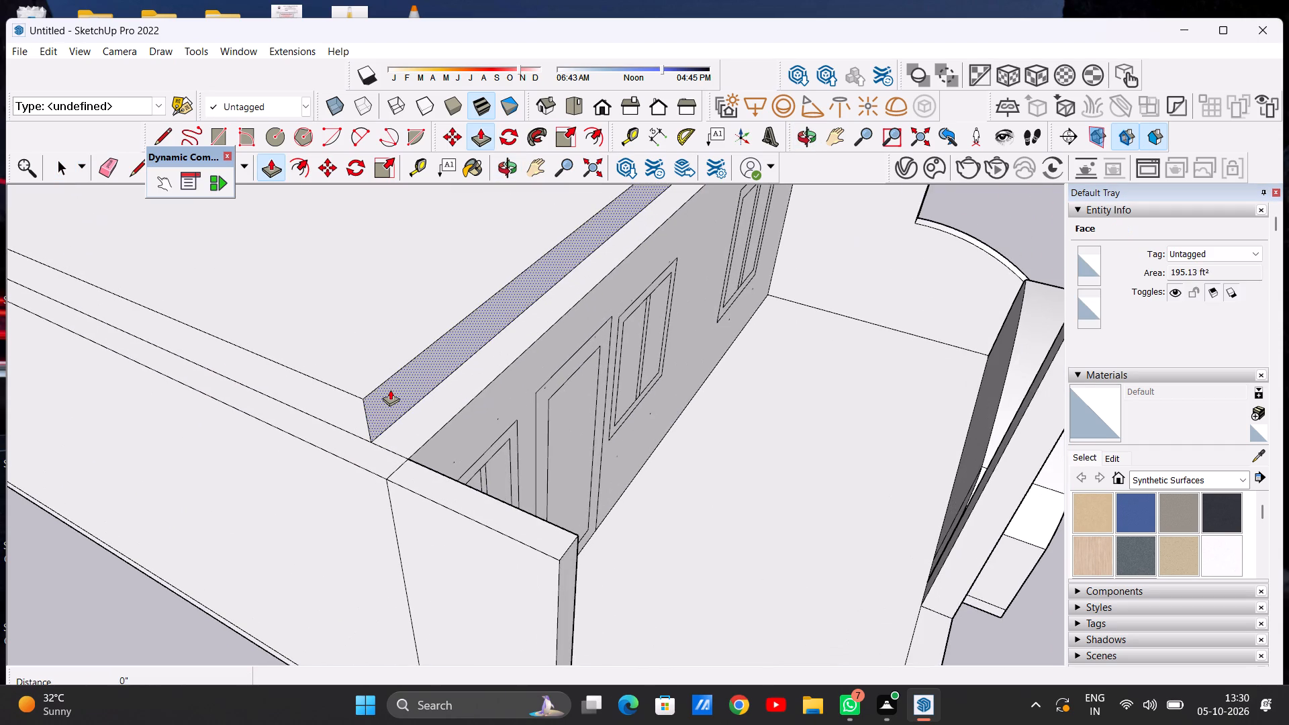
{"action": "scroll", "coordinate": [516, 401], "scroll_direction": "down", "scroll_amount": 9}
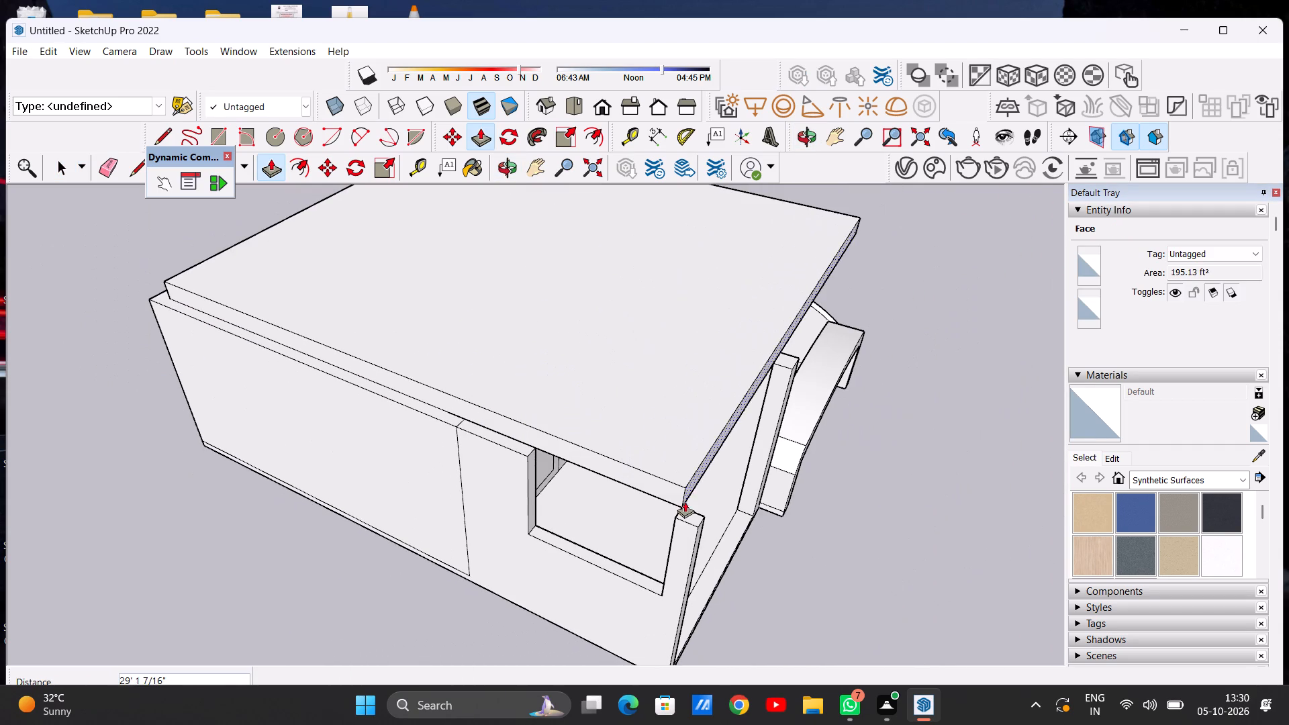
{"action": "middle_click_drag", "start_coordinate": [631, 518], "coordinate": [739, 457]}
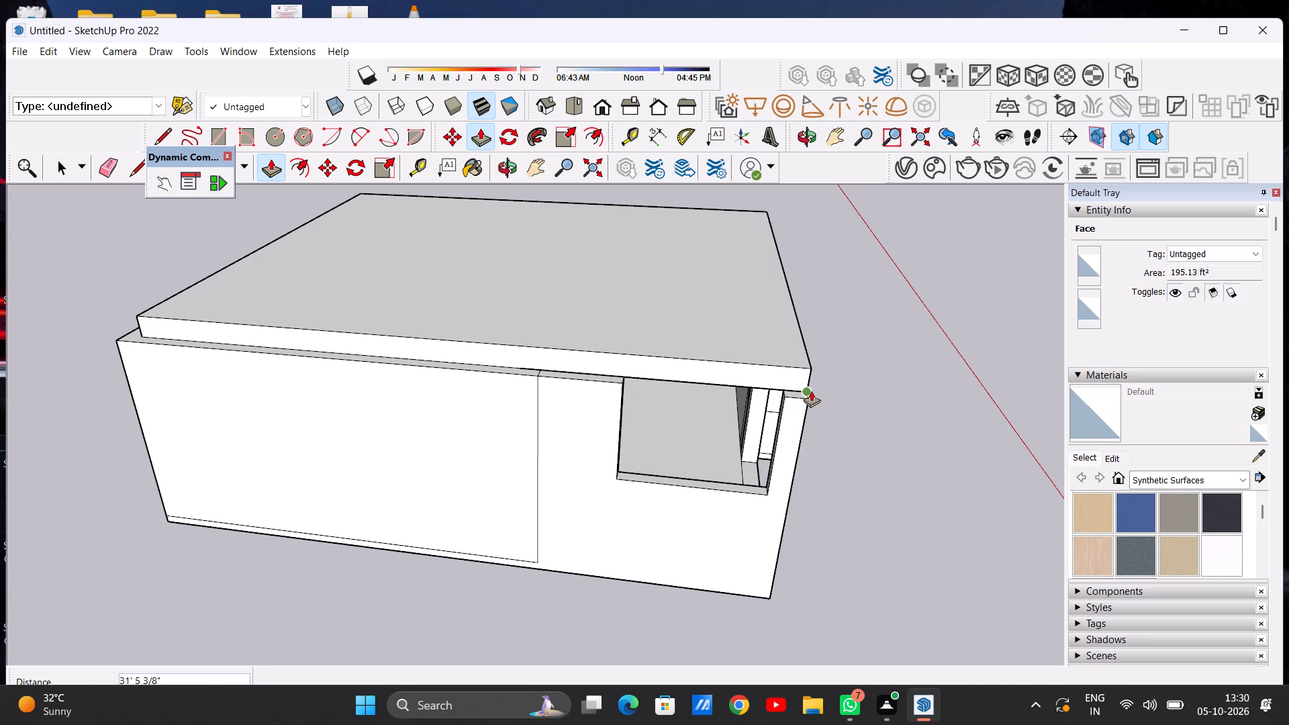
{"action": "left_click", "coordinate": [784, 387]}
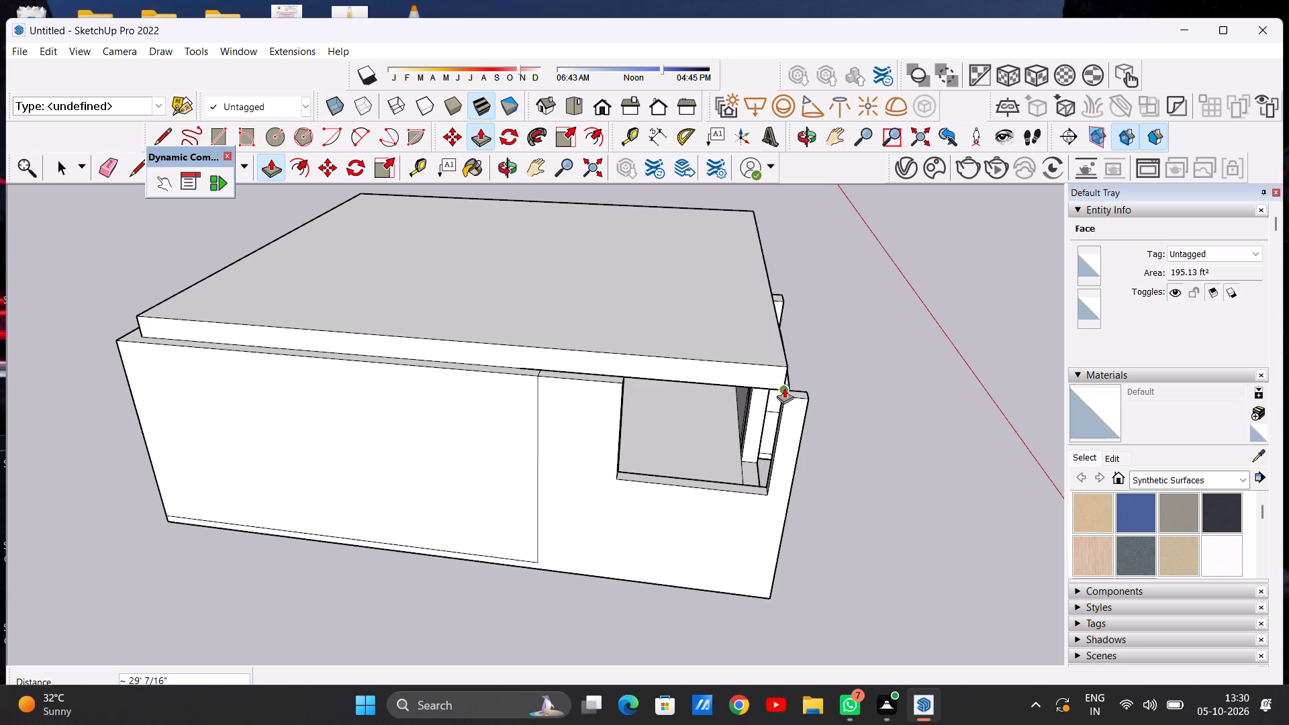
Examine how the extended roof slab meets the front pillars and the veranda side wall, from several sides.
{"action": "key", "text": "space"}
{"action": "scroll", "coordinate": [547, 436], "scroll_direction": "down", "scroll_amount": 11}
{"action": "middle_click_drag", "start_coordinate": [571, 436], "coordinate": [532, 413]}
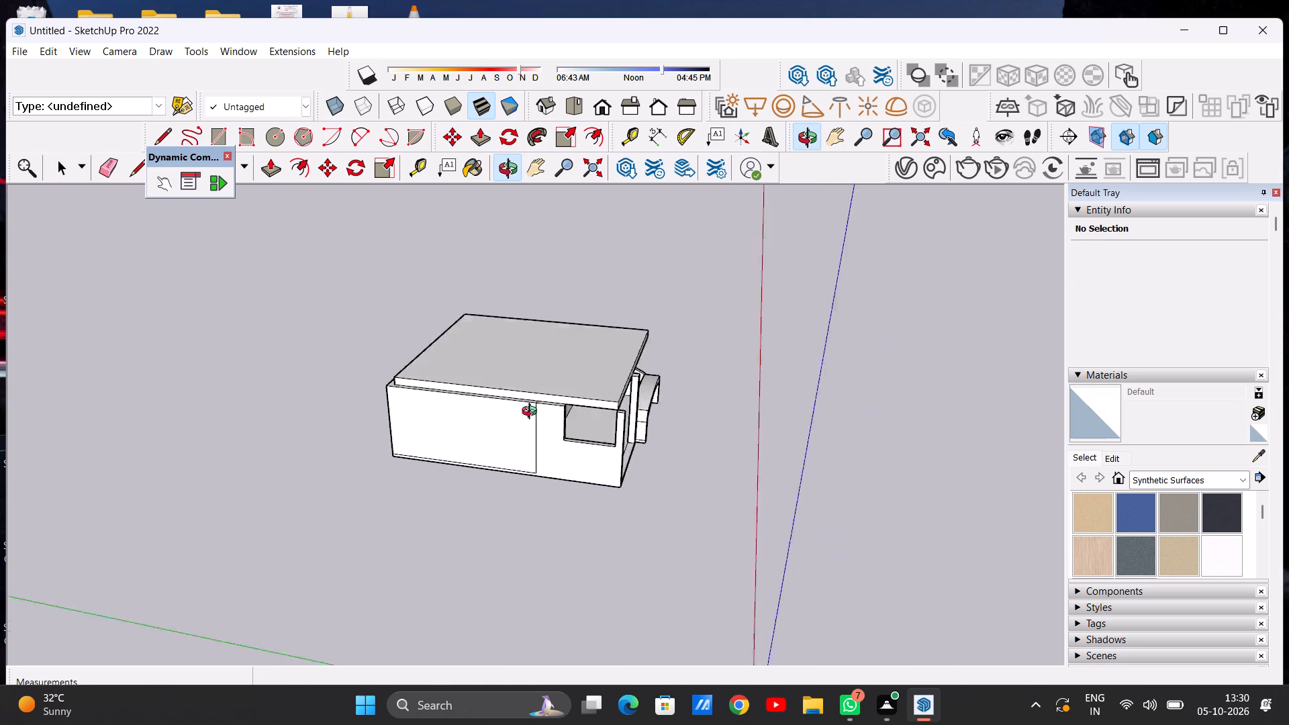
{"action": "middle_click_drag", "start_coordinate": [532, 413], "coordinate": [162, 357]}
{"action": "scroll", "coordinate": [460, 369], "scroll_direction": "up", "scroll_amount": 14}
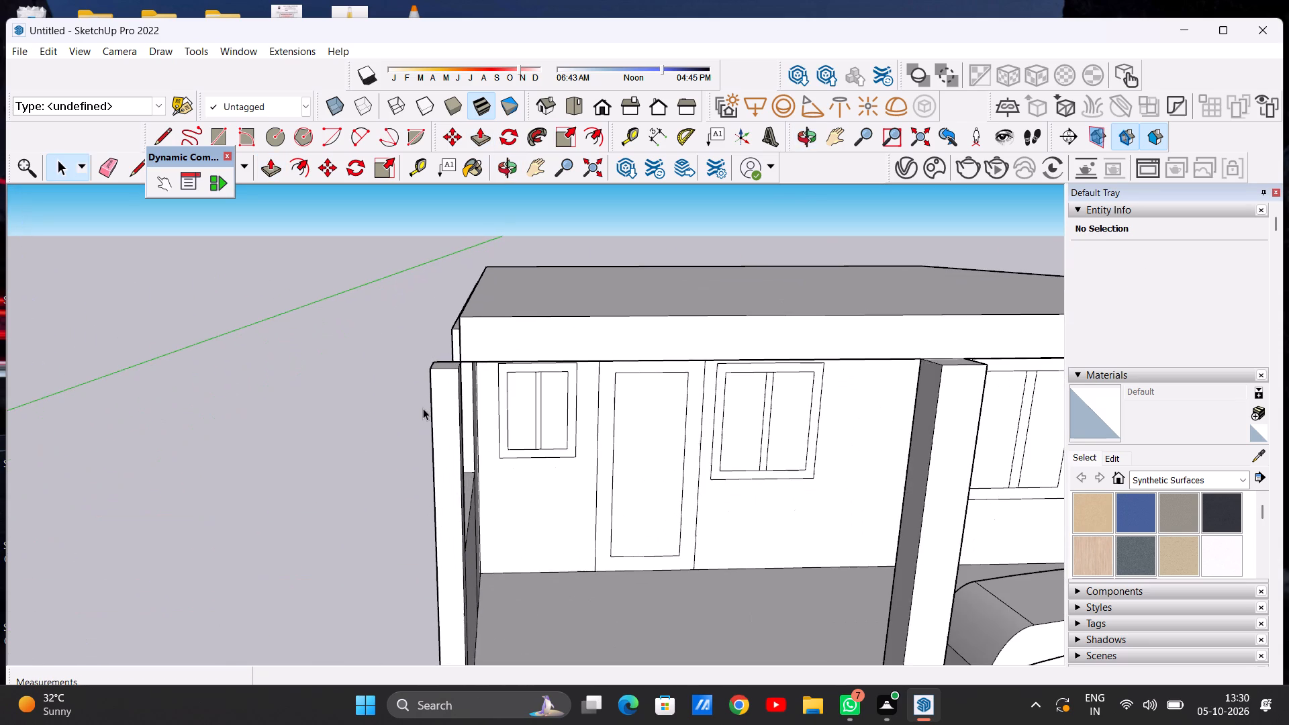
{"action": "scroll", "coordinate": [507, 377], "scroll_direction": "down", "scroll_amount": 6}
{"action": "middle_click_drag", "start_coordinate": [553, 387], "coordinate": [544, 324]}
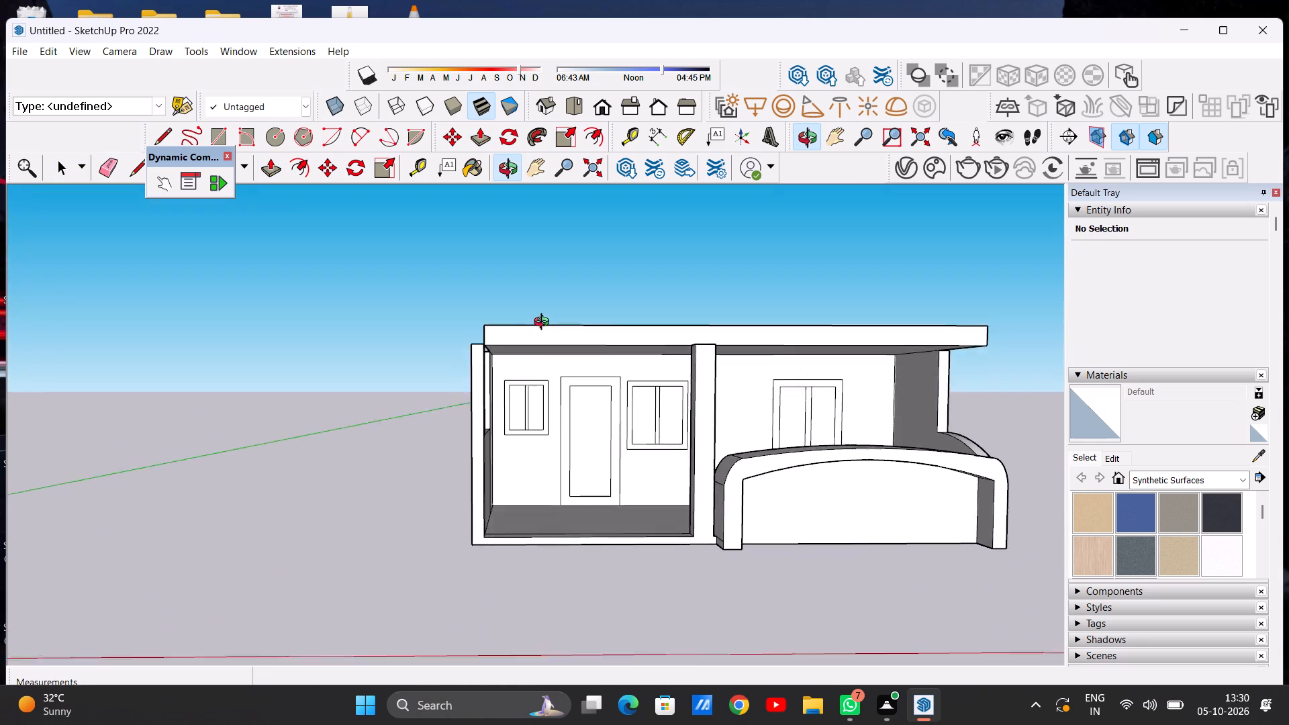
{"action": "middle_click_drag", "start_coordinate": [544, 324], "coordinate": [566, 461]}
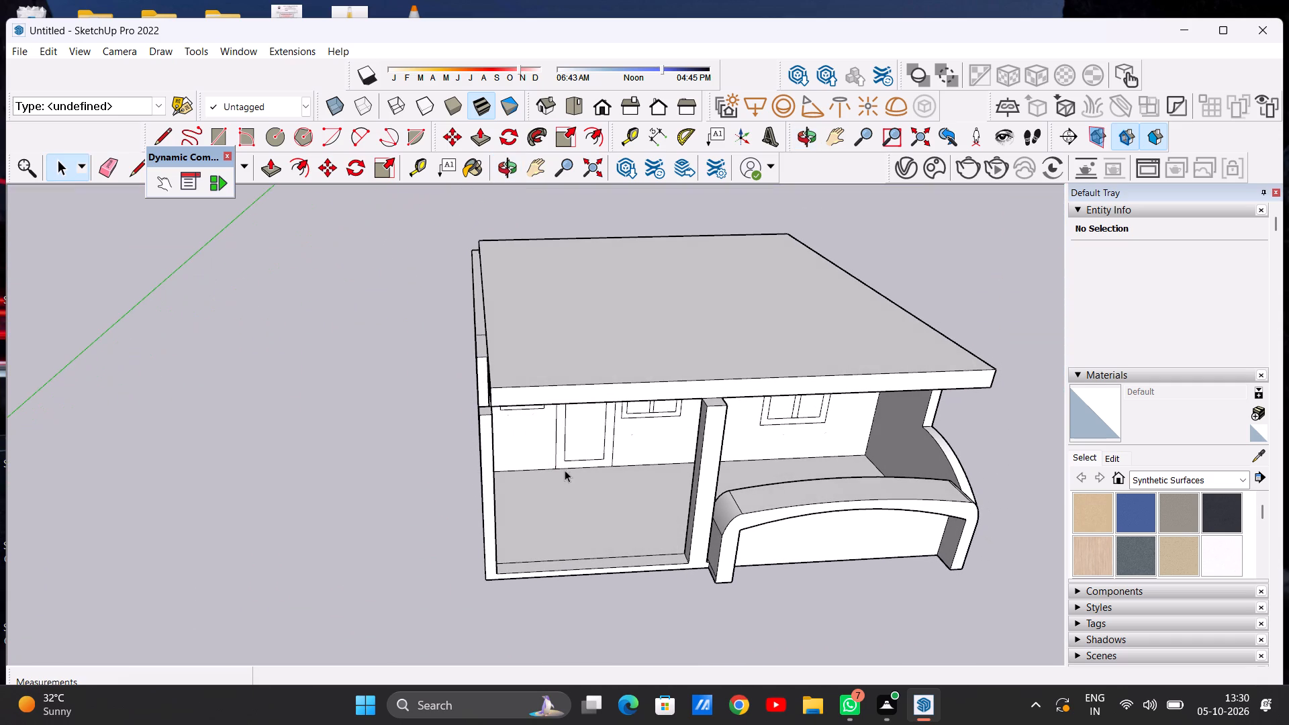
{"action": "scroll", "coordinate": [523, 432], "scroll_direction": "up", "scroll_amount": 5}
{"action": "scroll", "coordinate": [449, 389], "scroll_direction": "up", "scroll_amount": 4}
{"action": "scroll", "coordinate": [455, 388], "scroll_direction": "down", "scroll_amount": 7}
{"action": "middle_click_drag", "start_coordinate": [457, 384], "coordinate": [477, 399]}
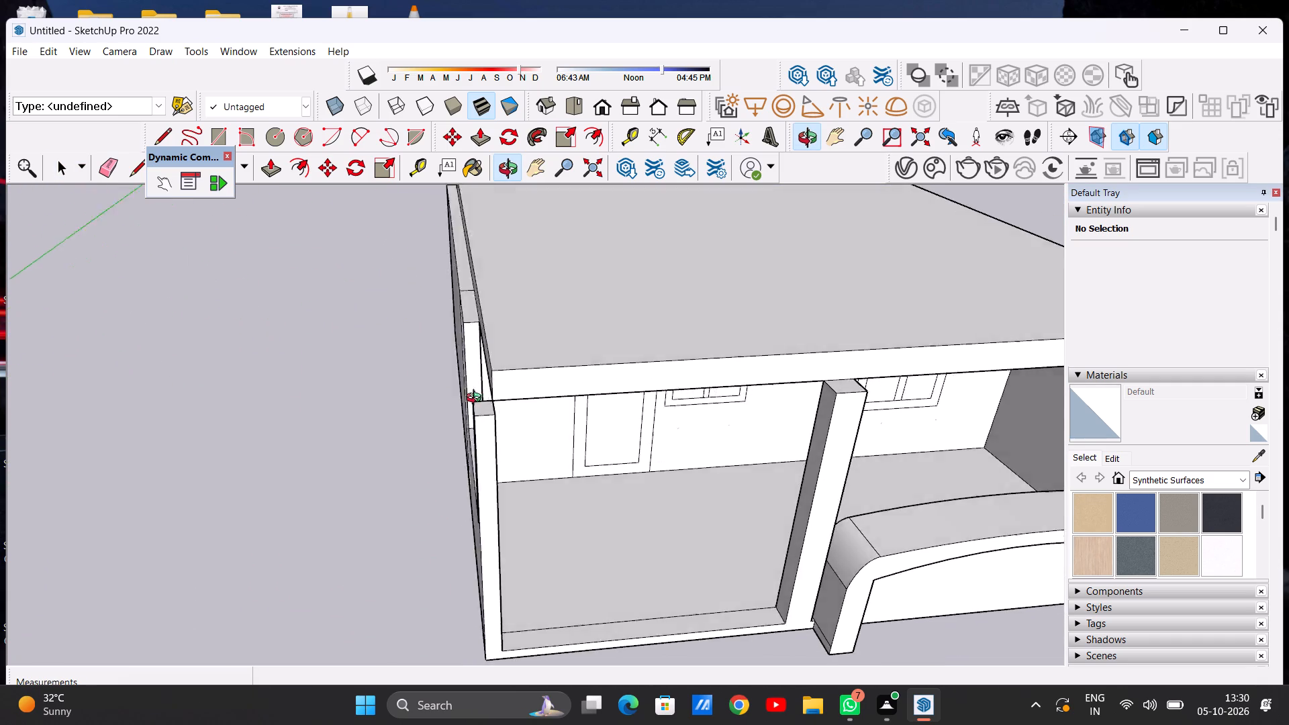
{"action": "middle_click_drag", "start_coordinate": [477, 399], "coordinate": [621, 428]}
{"action": "scroll", "coordinate": [589, 425], "scroll_direction": "down", "scroll_amount": 5}
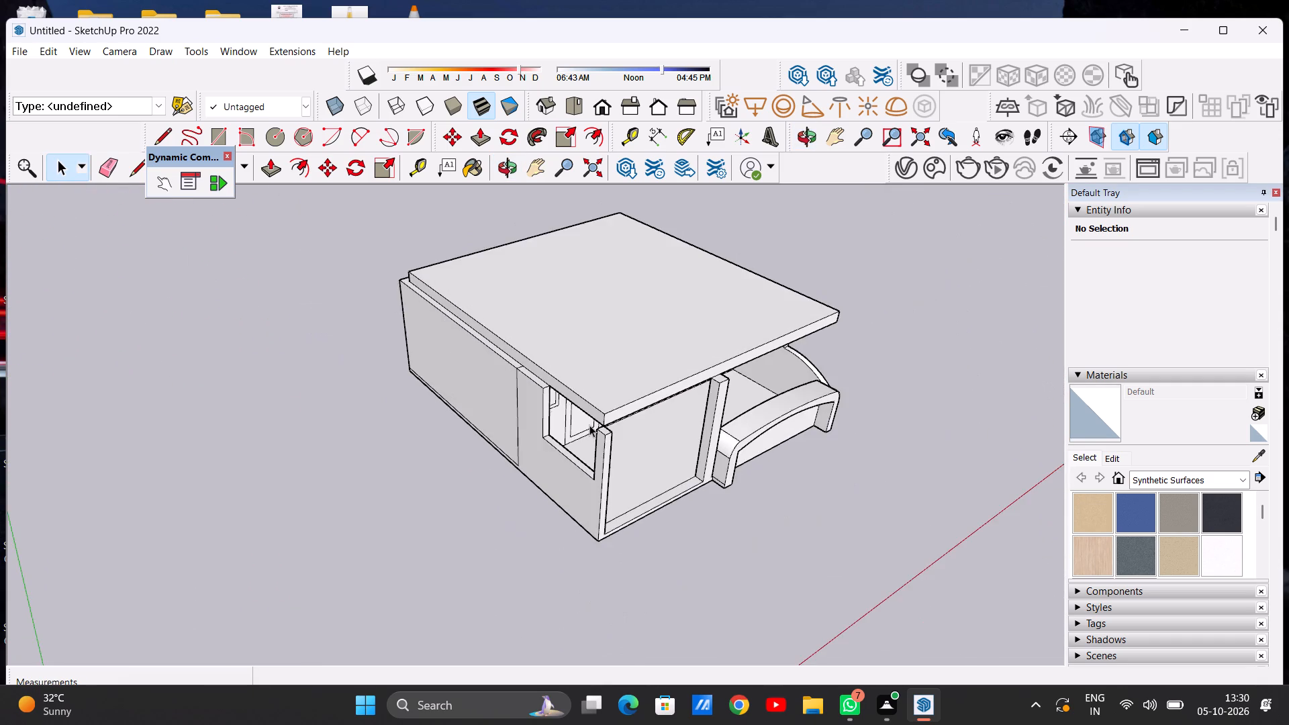
{"action": "scroll", "coordinate": [589, 425], "scroll_direction": "down", "scroll_amount": 5}
{"action": "scroll", "coordinate": [526, 400], "scroll_direction": "down", "scroll_amount": 3}
{"action": "scroll", "coordinate": [658, 407], "scroll_direction": "up", "scroll_amount": 4}
Push/Pull the roof slab's front face about 2' 5" further outward, to the top front corner of the side wall's end pillar.
{"action": "middle_click_drag", "start_coordinate": [606, 428], "coordinate": [532, 419]}
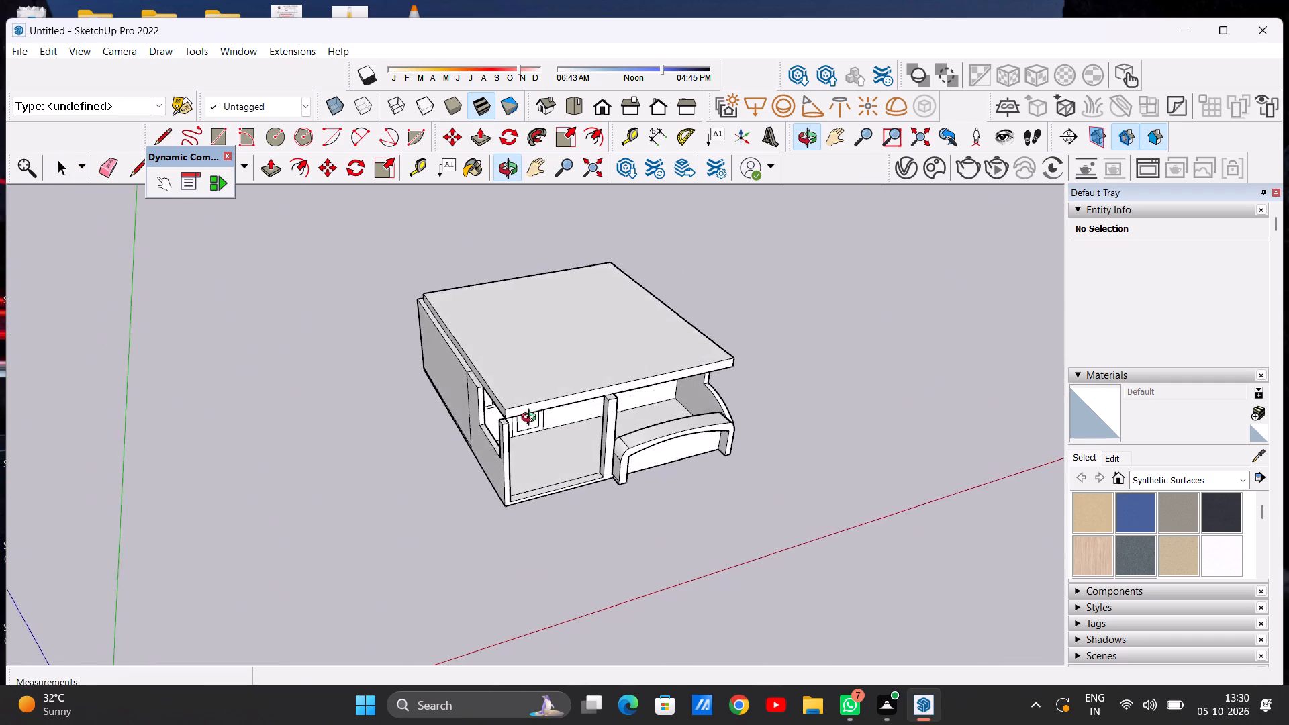
{"action": "middle_click_drag", "start_coordinate": [532, 419], "coordinate": [517, 418]}
{"action": "scroll", "coordinate": [506, 429], "scroll_direction": "up", "scroll_amount": 7}
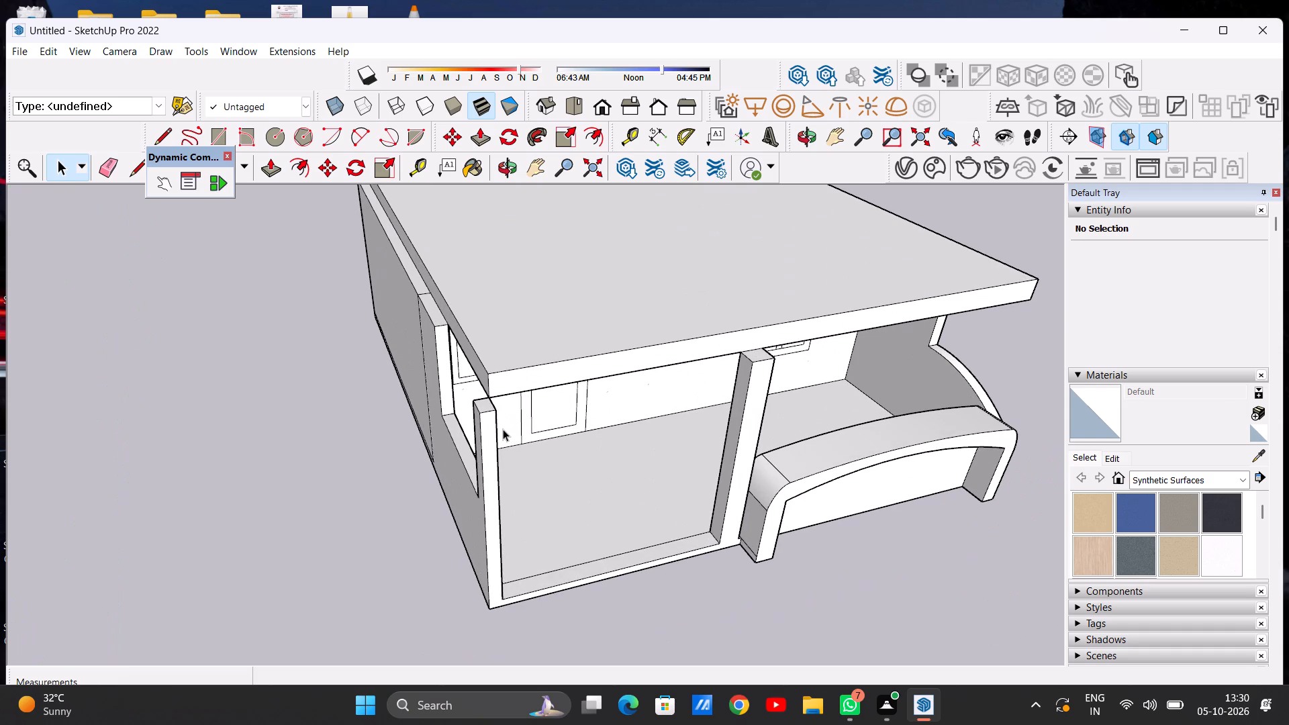
{"action": "scroll", "coordinate": [489, 386], "scroll_direction": "up", "scroll_amount": 11}
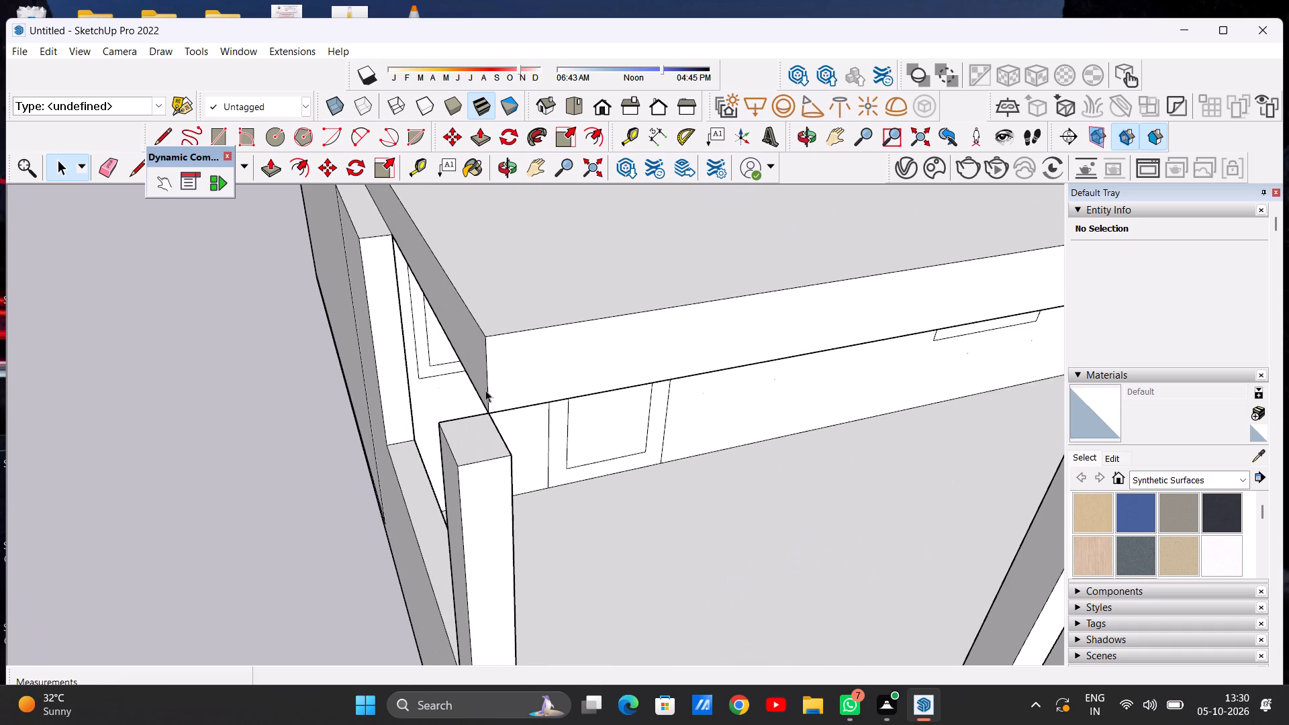
{"action": "left_click", "coordinate": [266, 175]}
{"action": "left_click", "coordinate": [517, 381]}
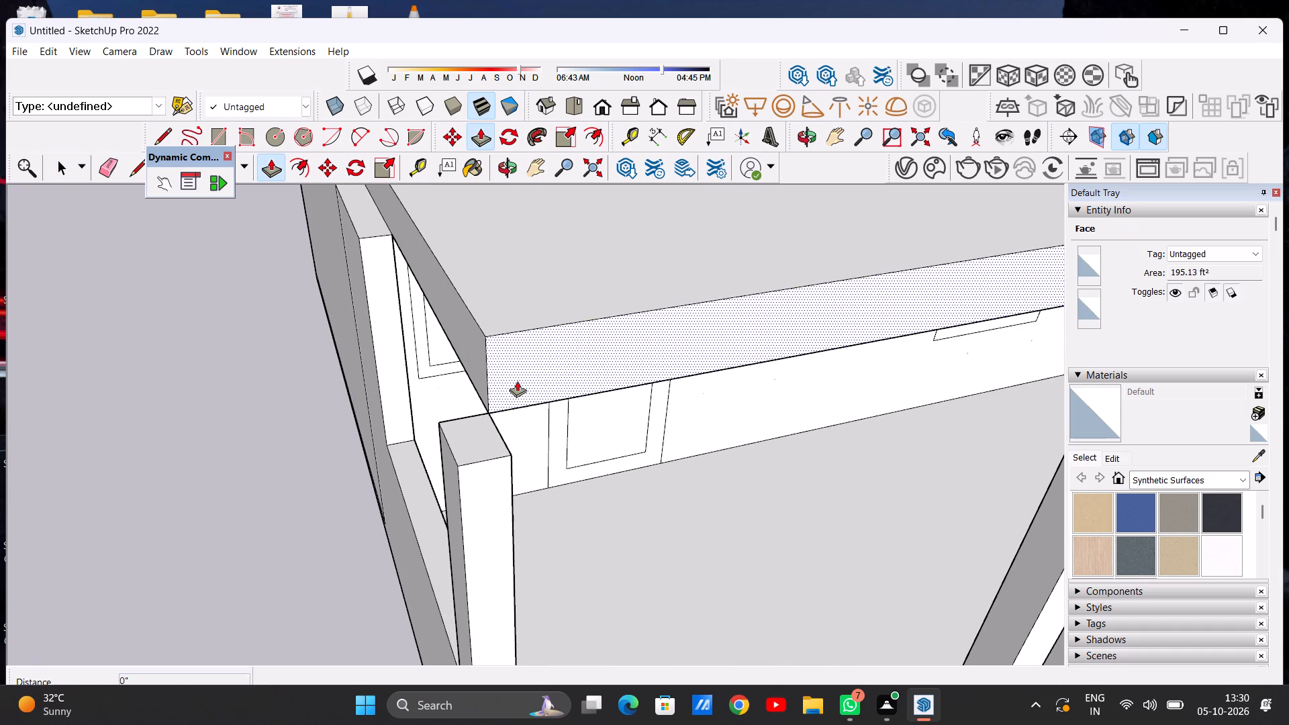
{"action": "left_click", "coordinate": [510, 454]}
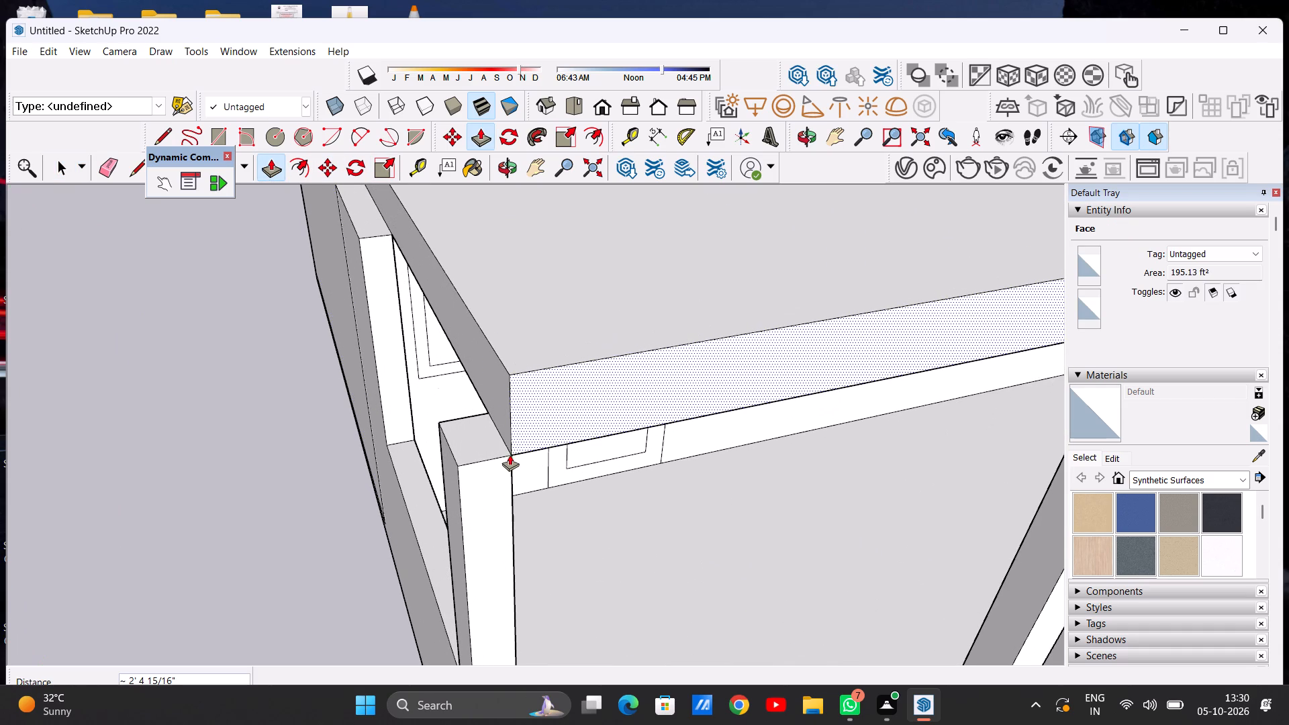
{"action": "key", "text": "space"}
Examine the extended roof, veranda front and both side walls of the house from all around.
{"action": "scroll", "coordinate": [504, 448], "scroll_direction": "down", "scroll_amount": 11}
{"action": "scroll", "coordinate": [506, 440], "scroll_direction": "up", "scroll_amount": 1}
{"action": "scroll", "coordinate": [506, 440], "scroll_direction": "down", "scroll_amount": 5}
{"action": "middle_click_drag", "start_coordinate": [598, 489], "coordinate": [593, 483]}
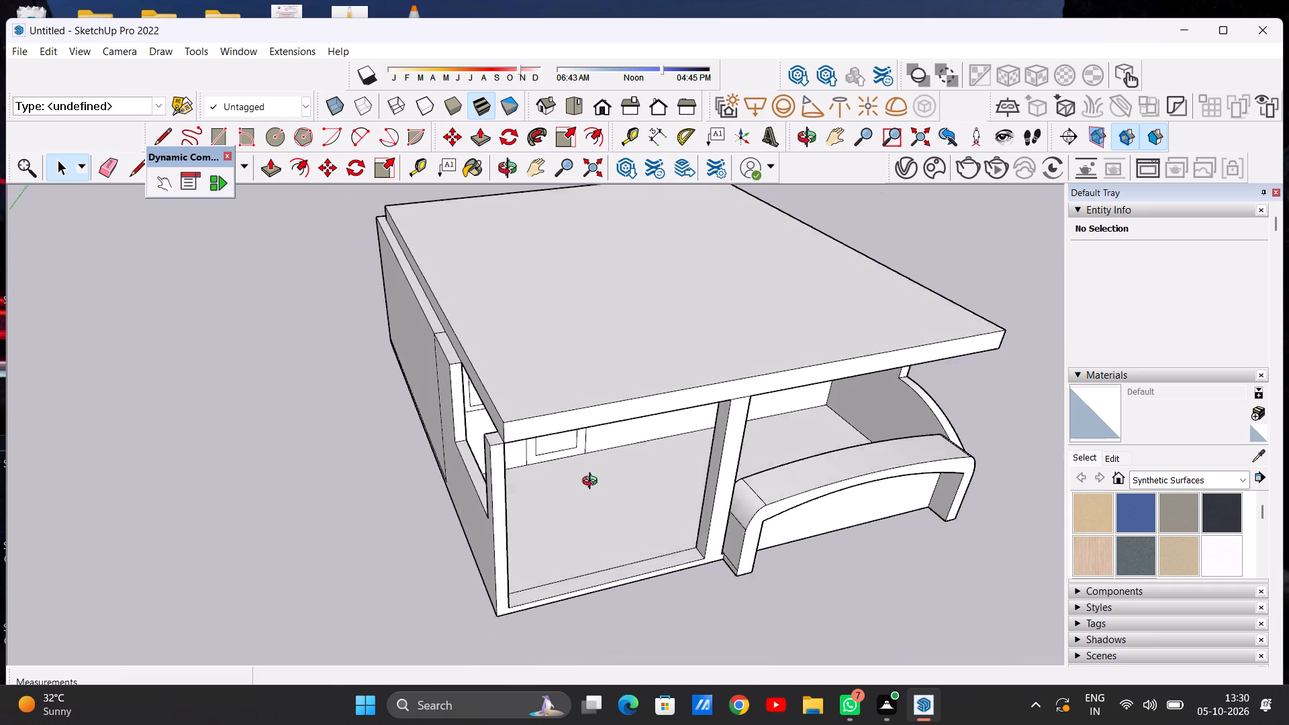
{"action": "middle_click_drag", "start_coordinate": [593, 483], "coordinate": [499, 341]}
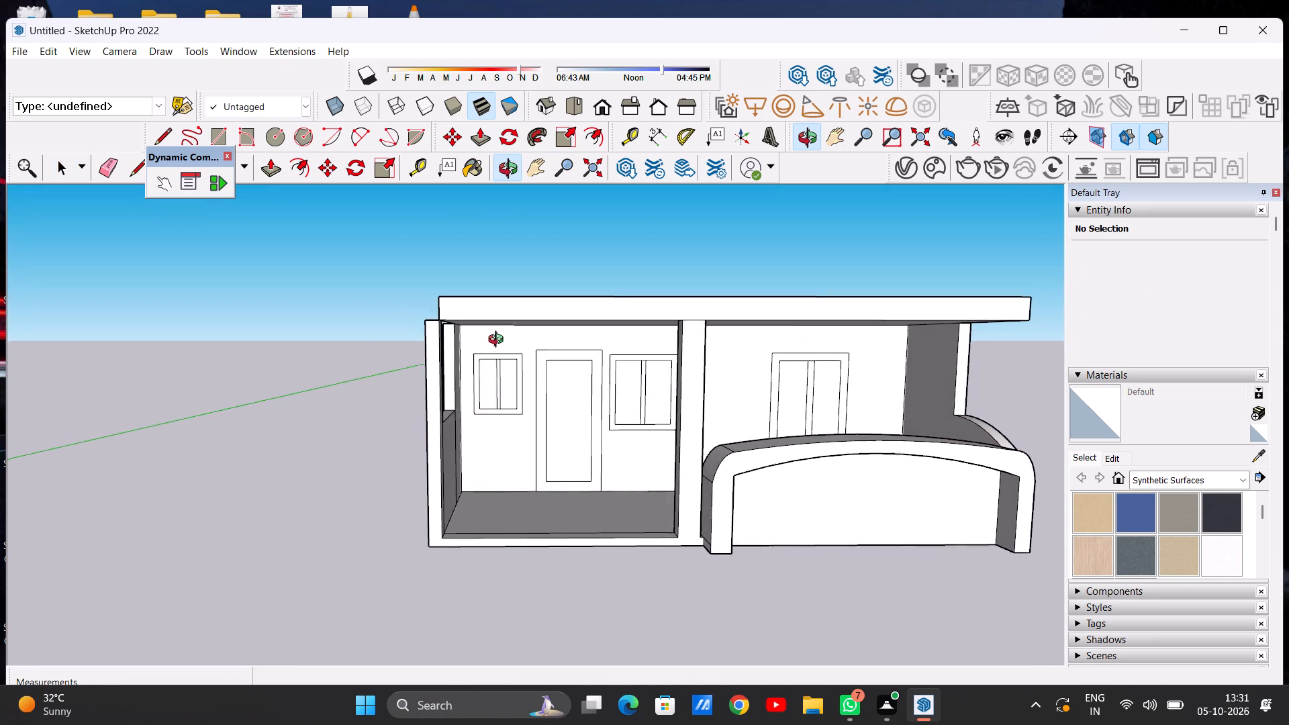
{"action": "middle_click_drag", "start_coordinate": [499, 341], "coordinate": [486, 341]}
{"action": "scroll", "coordinate": [488, 374], "scroll_direction": "down", "scroll_amount": 9}
{"action": "scroll", "coordinate": [612, 385], "scroll_direction": "up", "scroll_amount": 5}
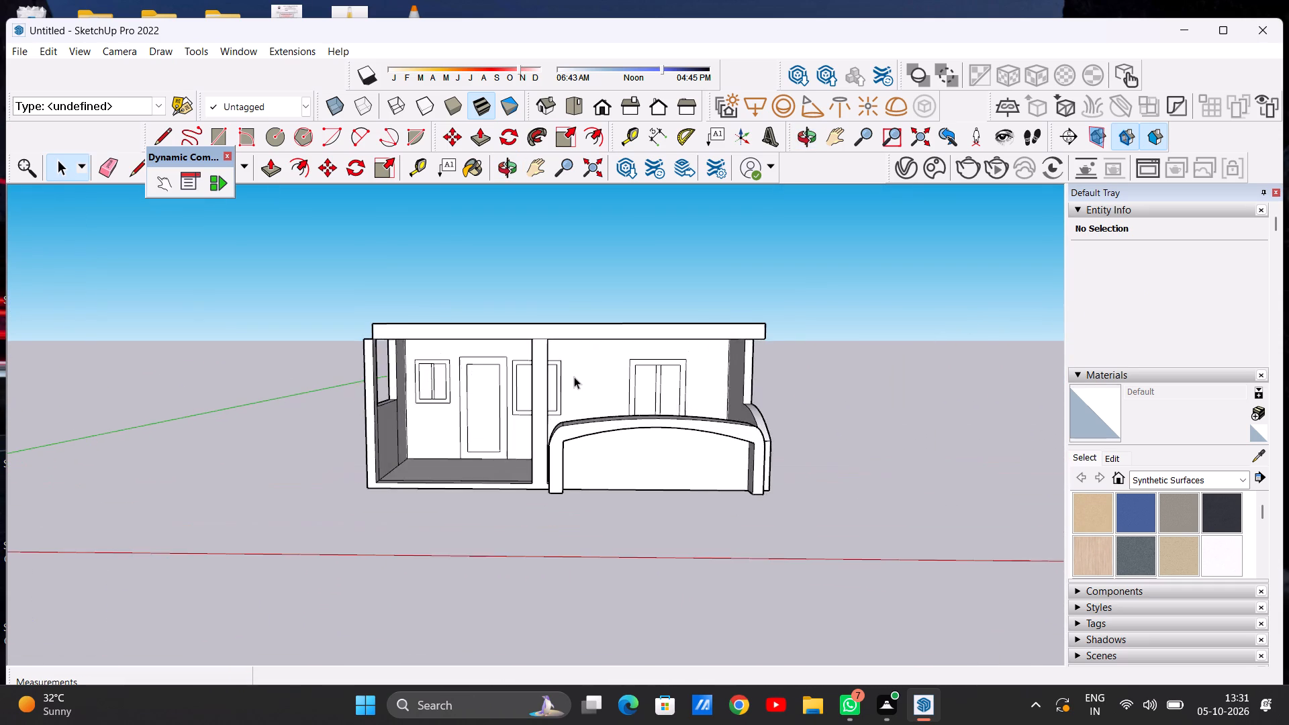
{"action": "scroll", "coordinate": [793, 382], "scroll_direction": "down", "scroll_amount": 5}
{"action": "scroll", "coordinate": [604, 391], "scroll_direction": "up", "scroll_amount": 7}
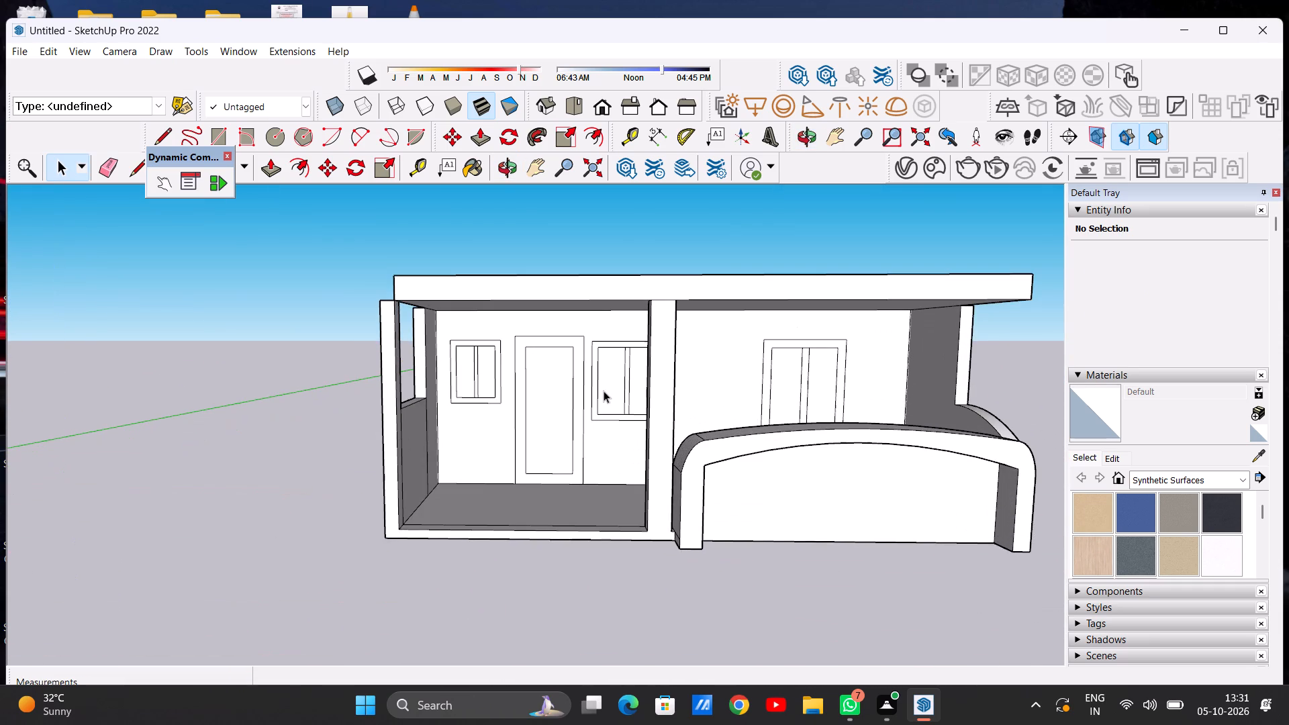
{"action": "scroll", "coordinate": [604, 391], "scroll_direction": "down", "scroll_amount": 4}
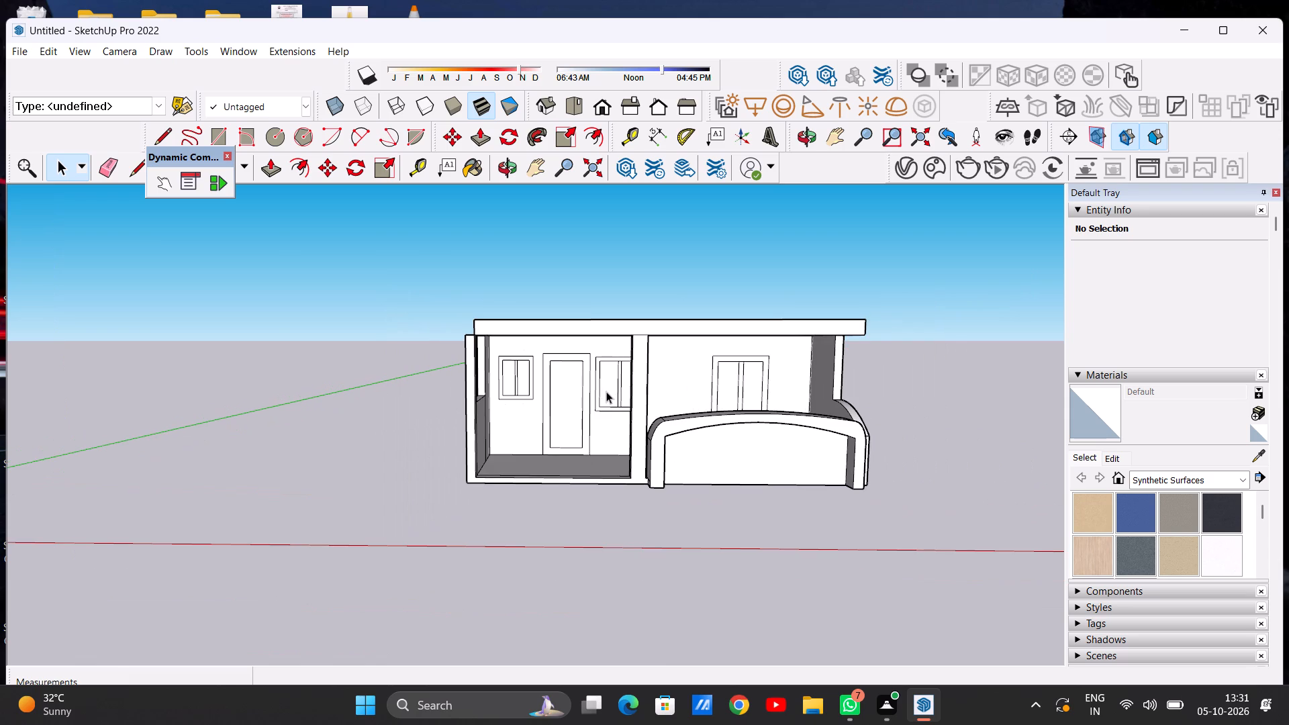
{"action": "scroll", "coordinate": [794, 490], "scroll_direction": "up", "scroll_amount": 3}
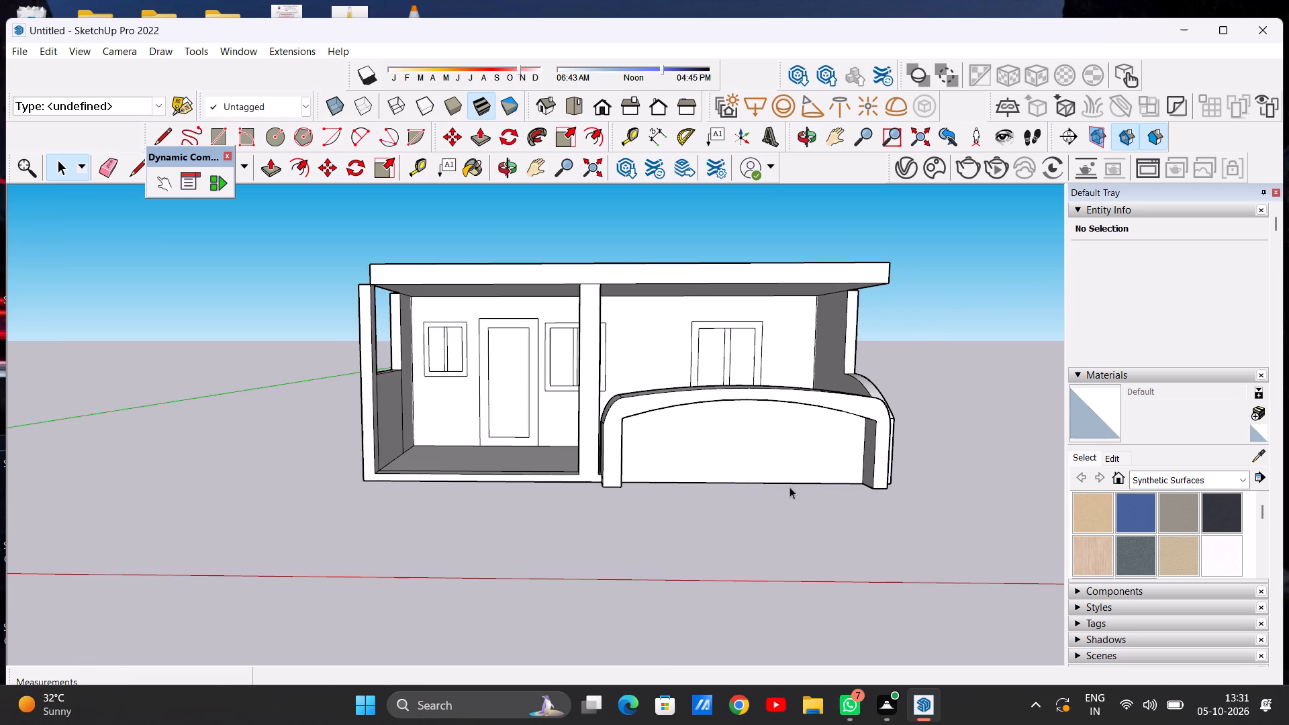
{"action": "scroll", "coordinate": [749, 450], "scroll_direction": "down", "scroll_amount": 4}
{"action": "middle_click_drag", "start_coordinate": [754, 433], "coordinate": [478, 425]}
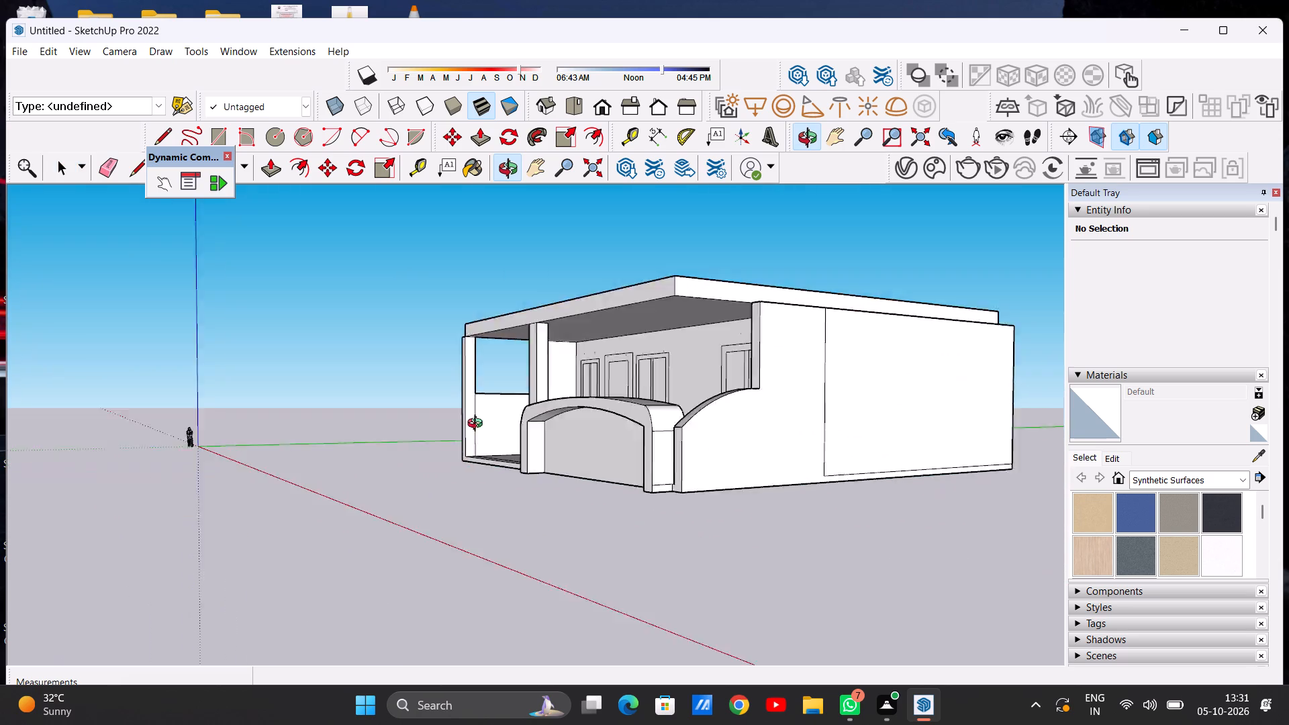
{"action": "middle_click_drag", "start_coordinate": [478, 425], "coordinate": [869, 419]}
{"action": "middle_click_drag", "start_coordinate": [448, 365], "coordinate": [649, 403]}
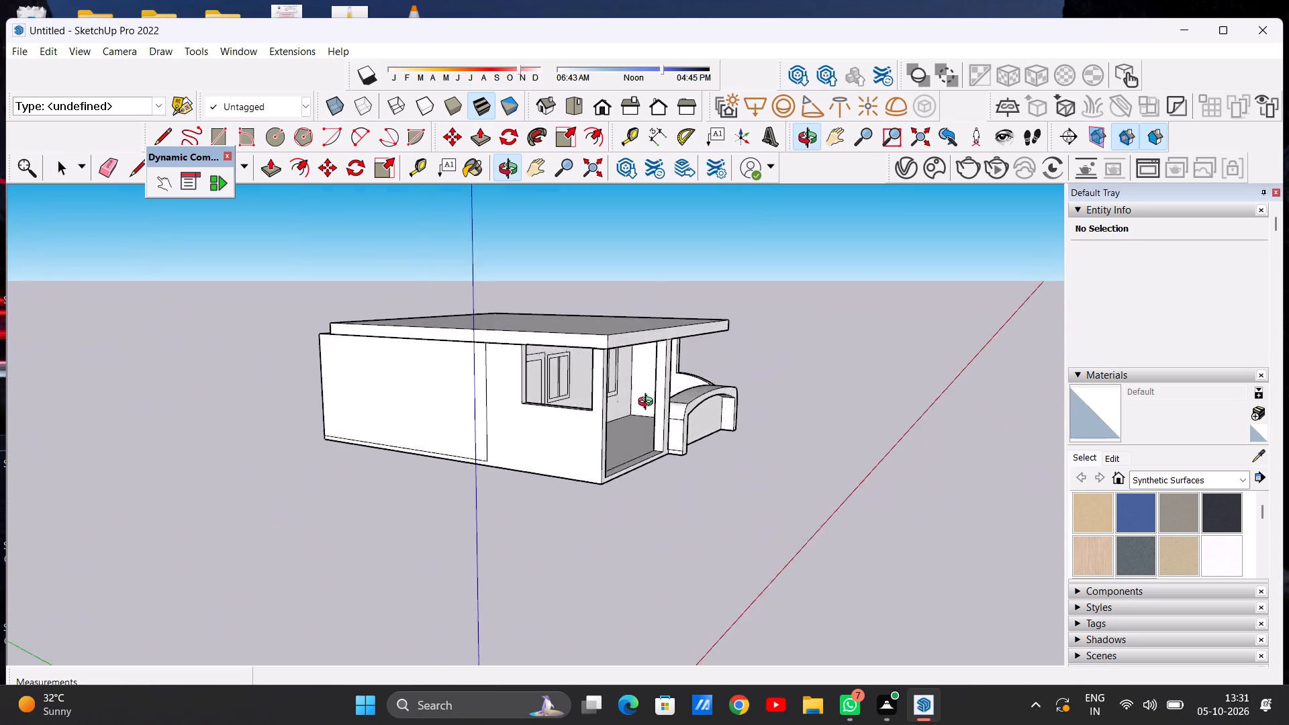
{"action": "middle_click_drag", "start_coordinate": [649, 403], "coordinate": [428, 499]}
Erase the seam line crossing the top face of the side wall, beside the roof slab.
{"action": "scroll", "coordinate": [483, 339], "scroll_direction": "up", "scroll_amount": 5}
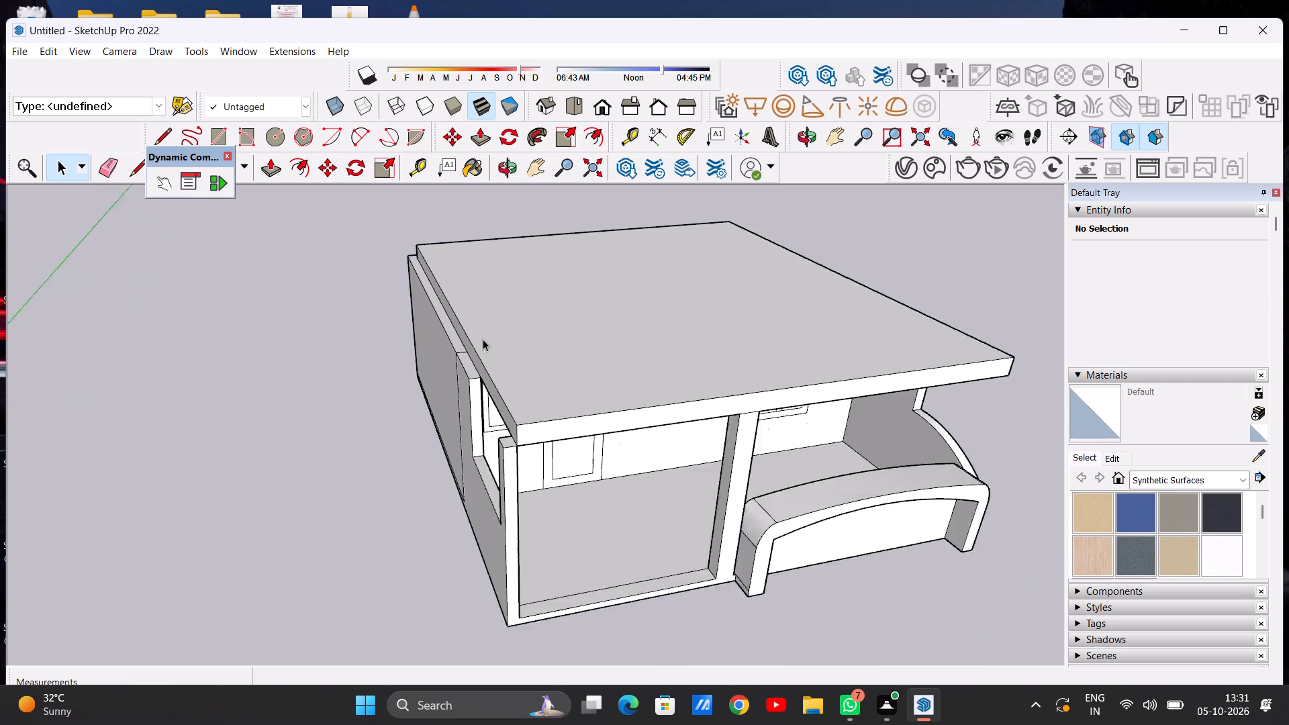
{"action": "scroll", "coordinate": [483, 339], "scroll_direction": "up", "scroll_amount": 2}
{"action": "middle_click_drag", "start_coordinate": [460, 350], "coordinate": [461, 406]}
{"action": "scroll", "coordinate": [470, 403], "scroll_direction": "up", "scroll_amount": 5}
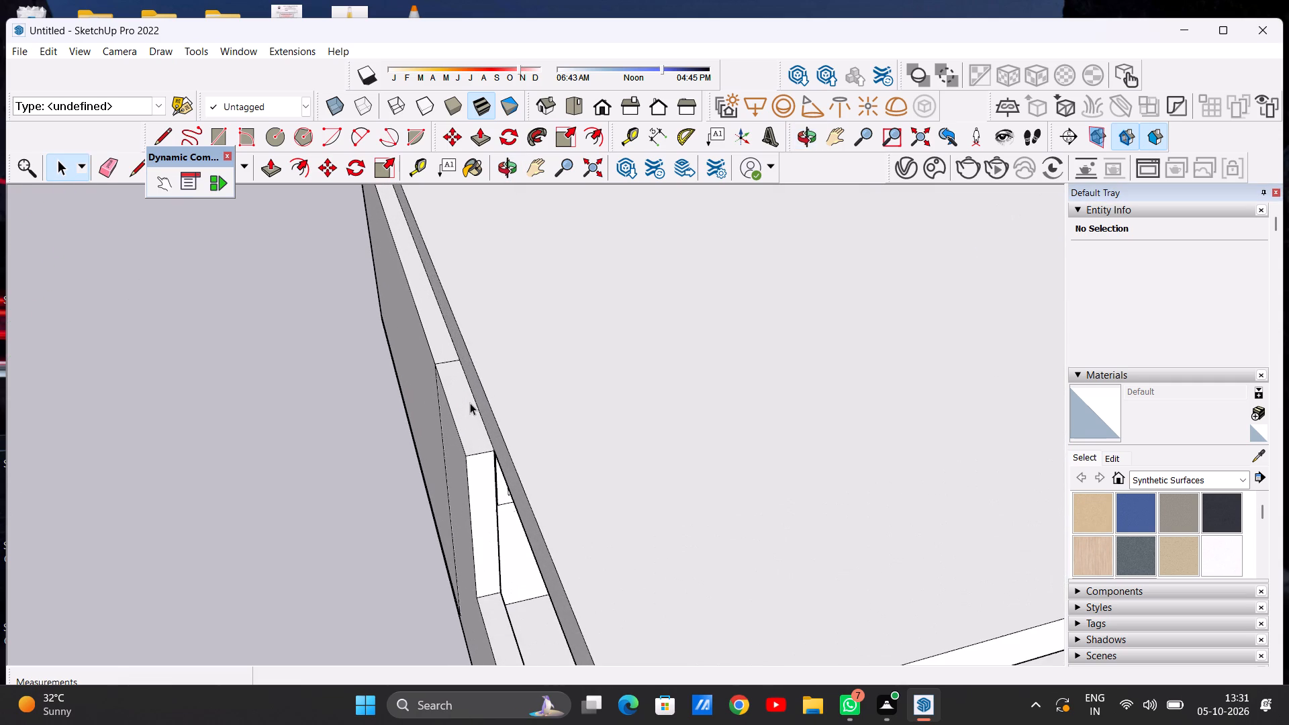
{"action": "key", "text": "e"}
{"action": "scroll", "coordinate": [470, 403], "scroll_direction": "up", "scroll_amount": 4}
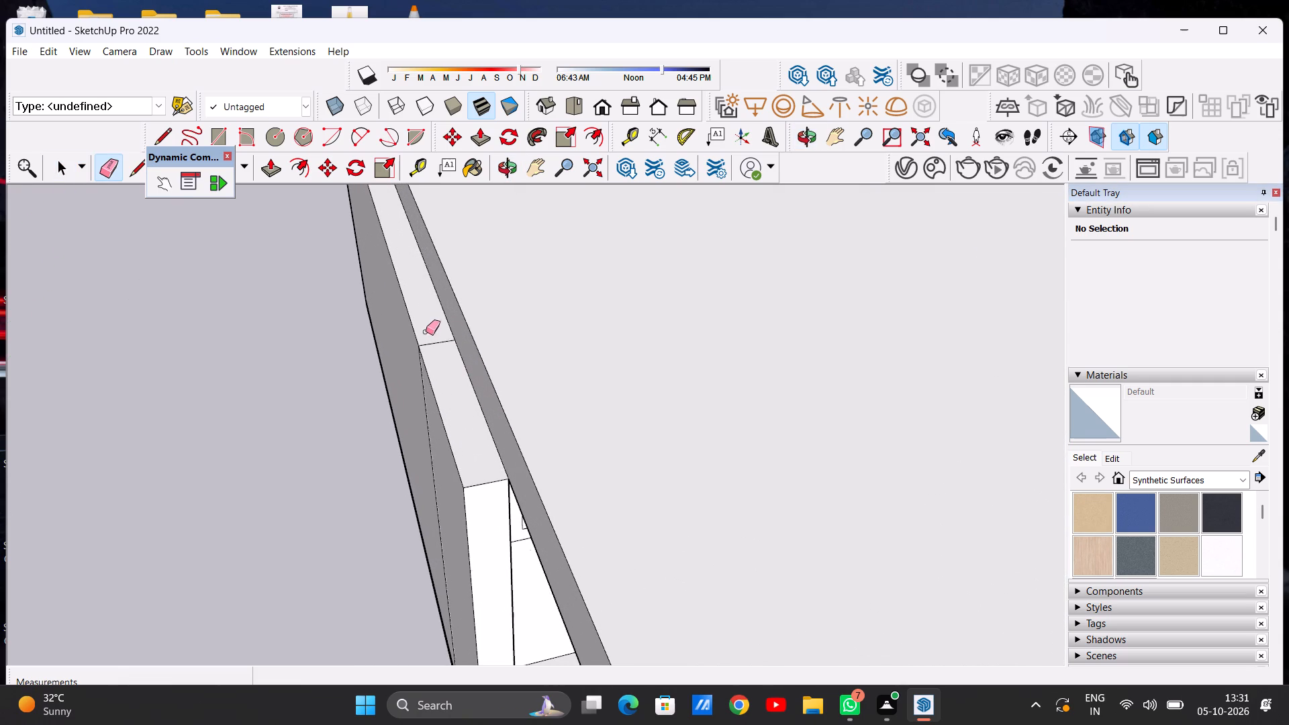
{"action": "left_click_drag", "start_coordinate": [424, 342], "coordinate": [430, 362]}
{"action": "key", "text": "space"}
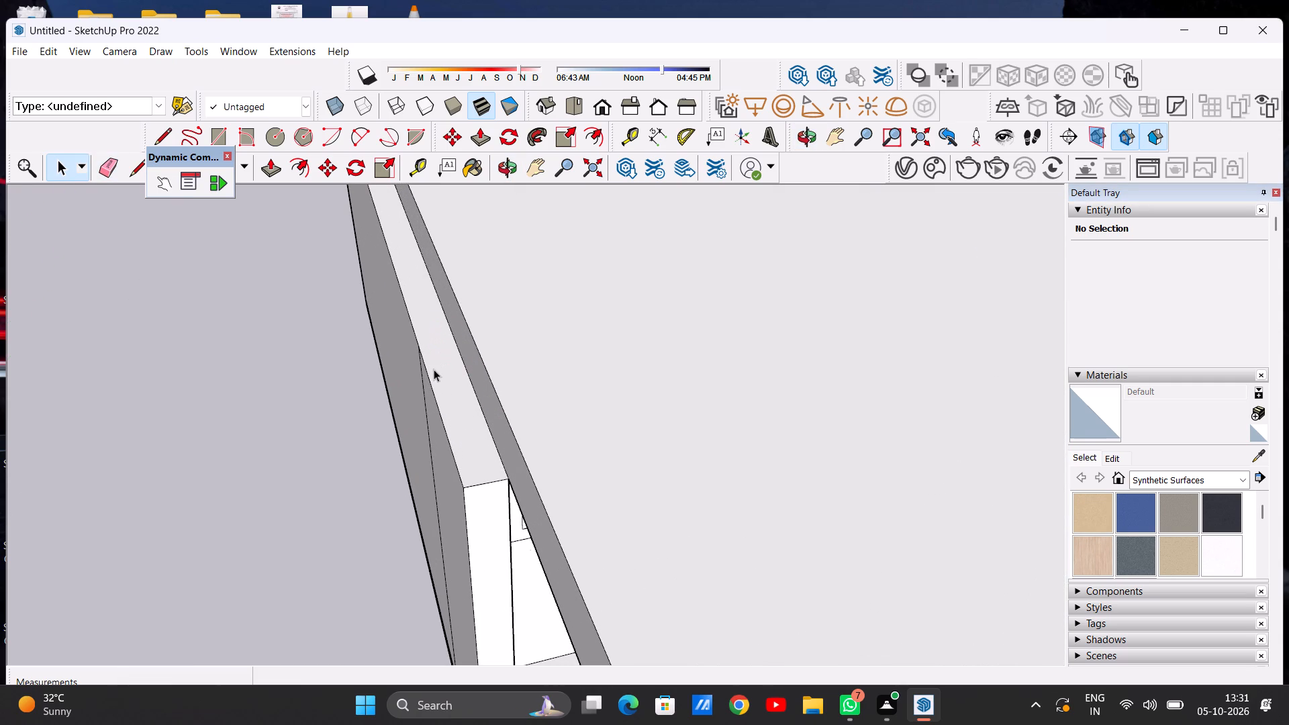
Erase the vertical seam line on the inner face of the veranda side wall, below the opening's rear corner.
{"action": "scroll", "coordinate": [433, 350], "scroll_direction": "down", "scroll_amount": 15}
{"action": "middle_click_drag", "start_coordinate": [532, 568], "coordinate": [302, 376]}
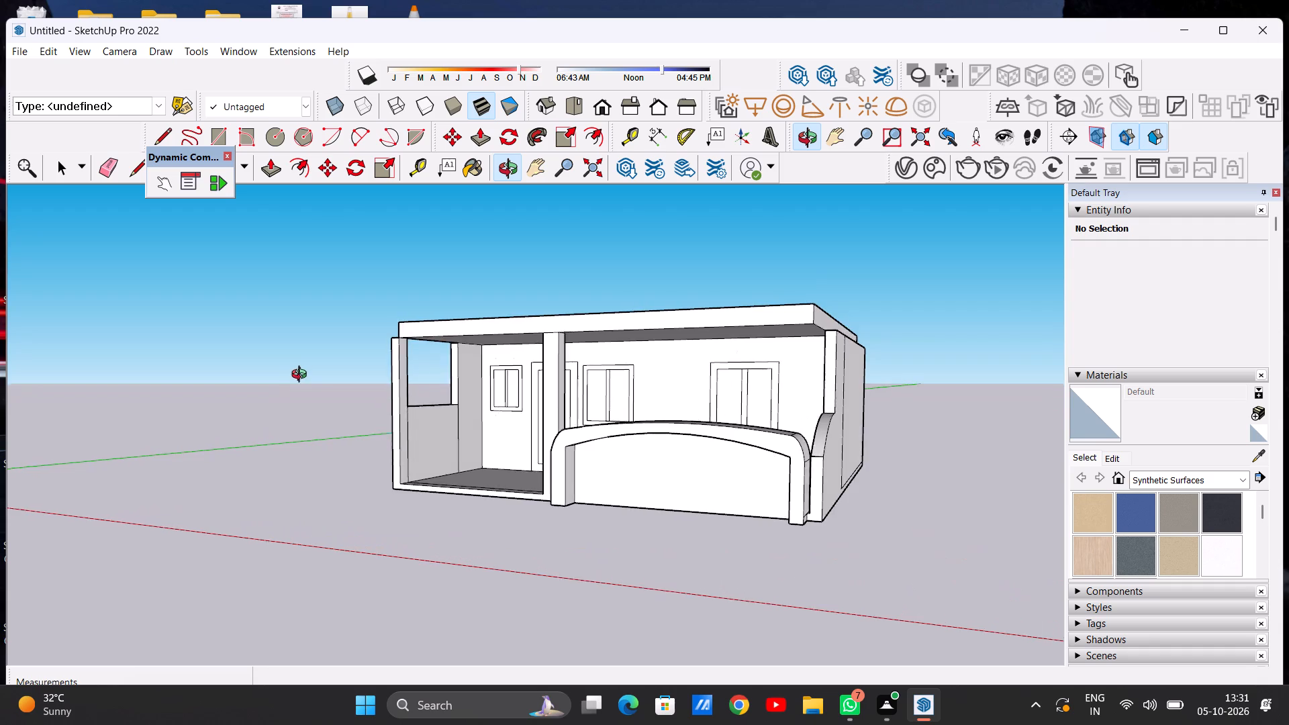
{"action": "middle_click_drag", "start_coordinate": [302, 376], "coordinate": [364, 417]}
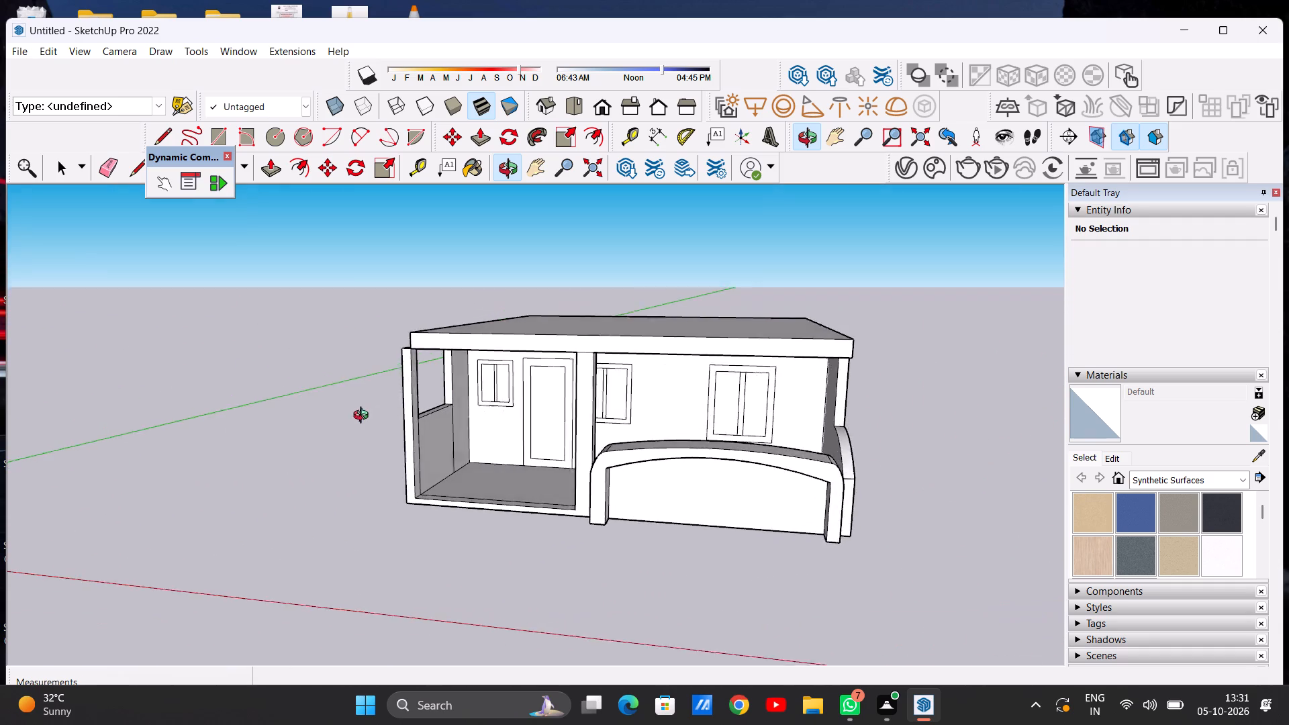
{"action": "middle_click_drag", "start_coordinate": [364, 417], "coordinate": [342, 432]}
{"action": "scroll", "coordinate": [457, 434], "scroll_direction": "up", "scroll_amount": 6}
{"action": "key", "text": "e"}
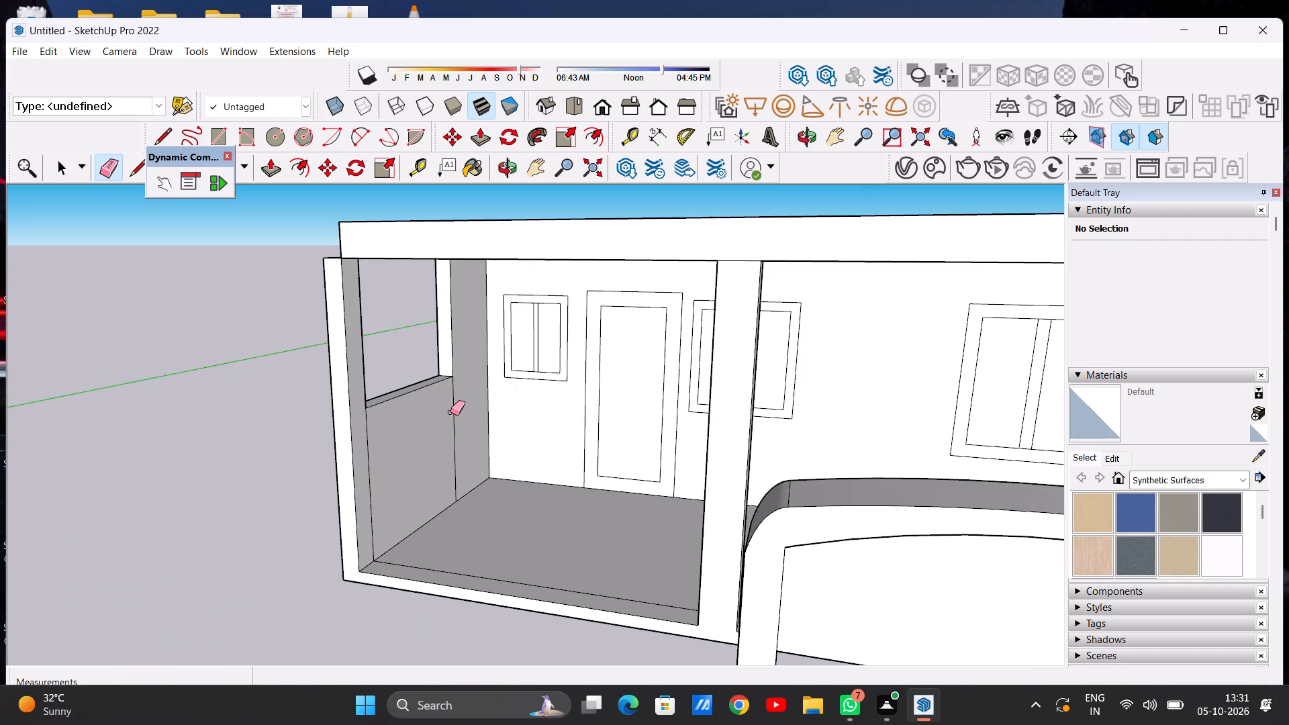
{"action": "scroll", "coordinate": [450, 412], "scroll_direction": "up", "scroll_amount": 8}
{"action": "left_click_drag", "start_coordinate": [465, 405], "coordinate": [461, 412]}
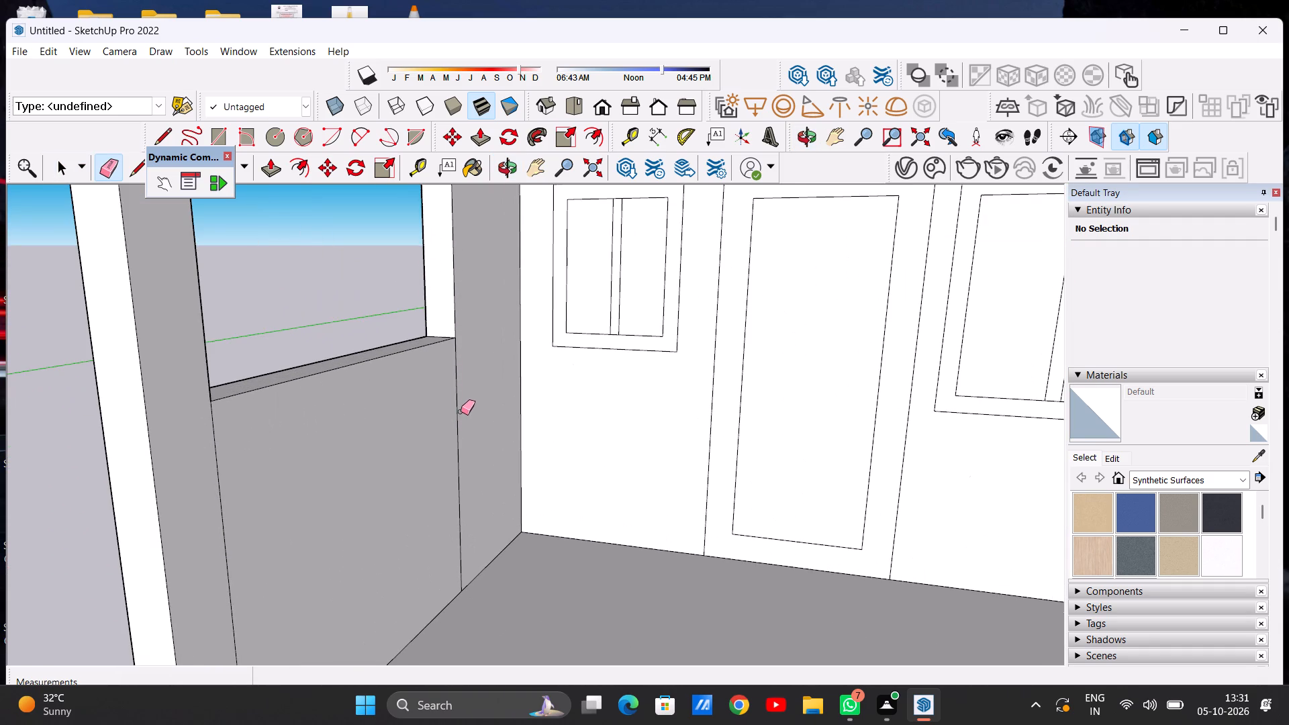
{"action": "left_click_drag", "start_coordinate": [461, 412], "coordinate": [453, 418]}
Erase the vertical seam line on the outer face of the side wall, behind the veranda opening.
{"action": "scroll", "coordinate": [481, 448], "scroll_direction": "down", "scroll_amount": 20}
{"action": "middle_click_drag", "start_coordinate": [418, 450], "coordinate": [834, 412]}
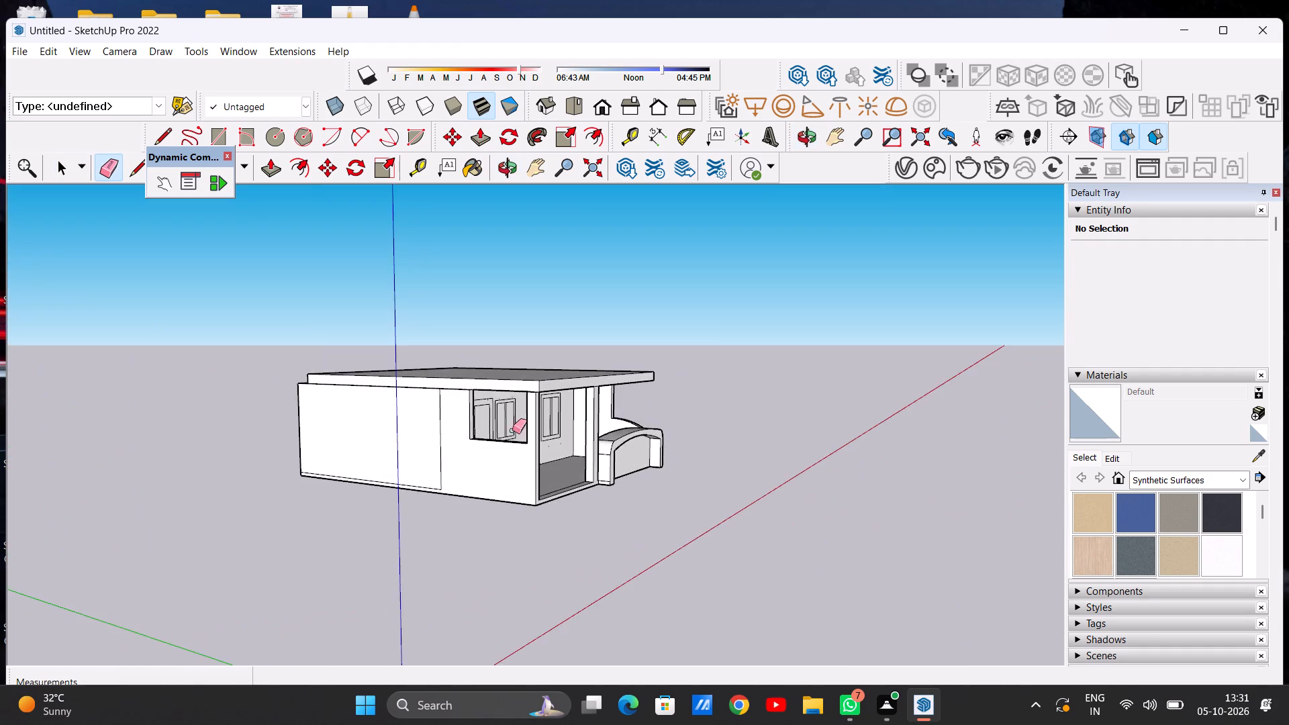
{"action": "scroll", "coordinate": [336, 449], "scroll_direction": "up", "scroll_amount": 5}
{"action": "left_click_drag", "start_coordinate": [510, 418], "coordinate": [528, 431]}
{"action": "scroll", "coordinate": [454, 446], "scroll_direction": "down", "scroll_amount": 8}
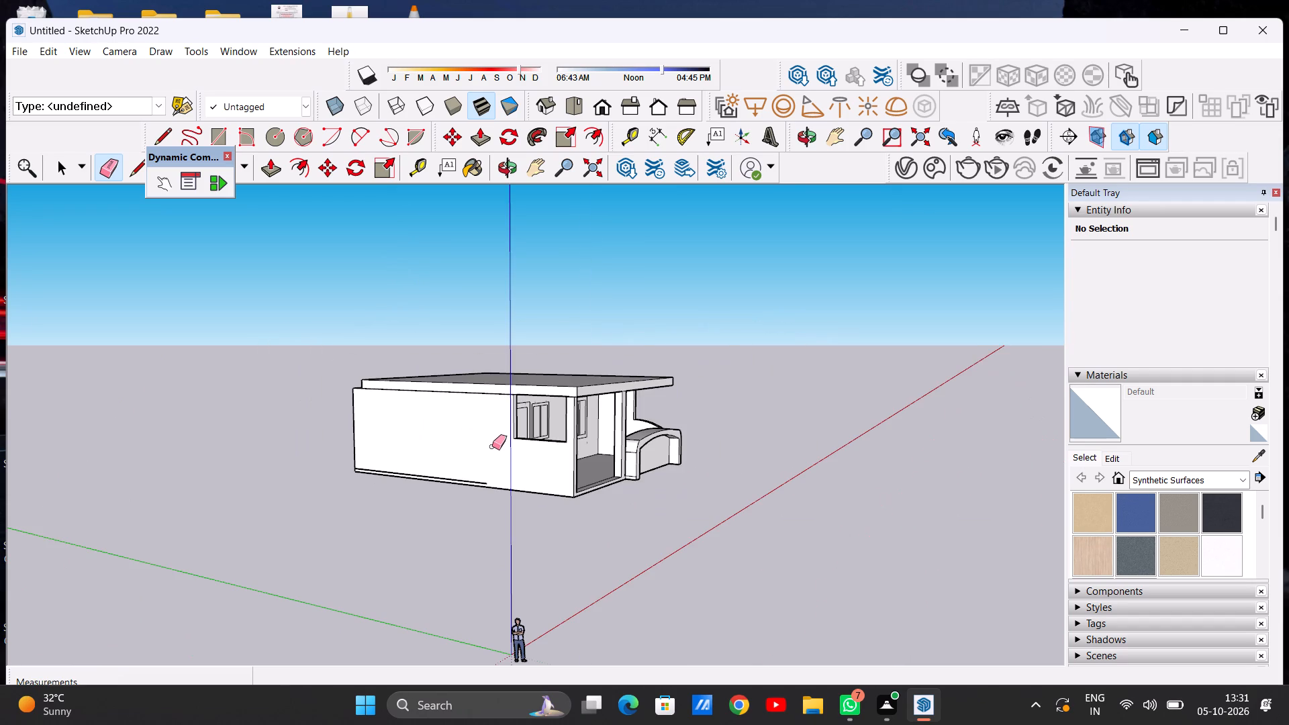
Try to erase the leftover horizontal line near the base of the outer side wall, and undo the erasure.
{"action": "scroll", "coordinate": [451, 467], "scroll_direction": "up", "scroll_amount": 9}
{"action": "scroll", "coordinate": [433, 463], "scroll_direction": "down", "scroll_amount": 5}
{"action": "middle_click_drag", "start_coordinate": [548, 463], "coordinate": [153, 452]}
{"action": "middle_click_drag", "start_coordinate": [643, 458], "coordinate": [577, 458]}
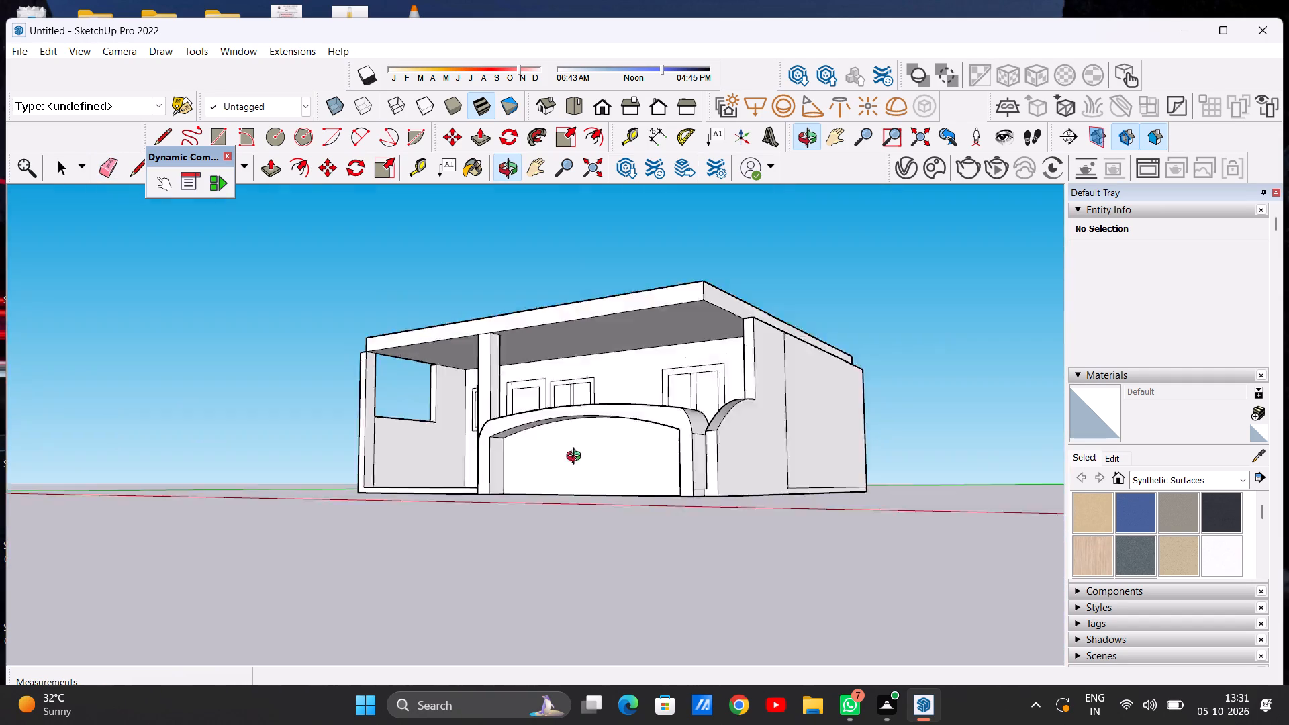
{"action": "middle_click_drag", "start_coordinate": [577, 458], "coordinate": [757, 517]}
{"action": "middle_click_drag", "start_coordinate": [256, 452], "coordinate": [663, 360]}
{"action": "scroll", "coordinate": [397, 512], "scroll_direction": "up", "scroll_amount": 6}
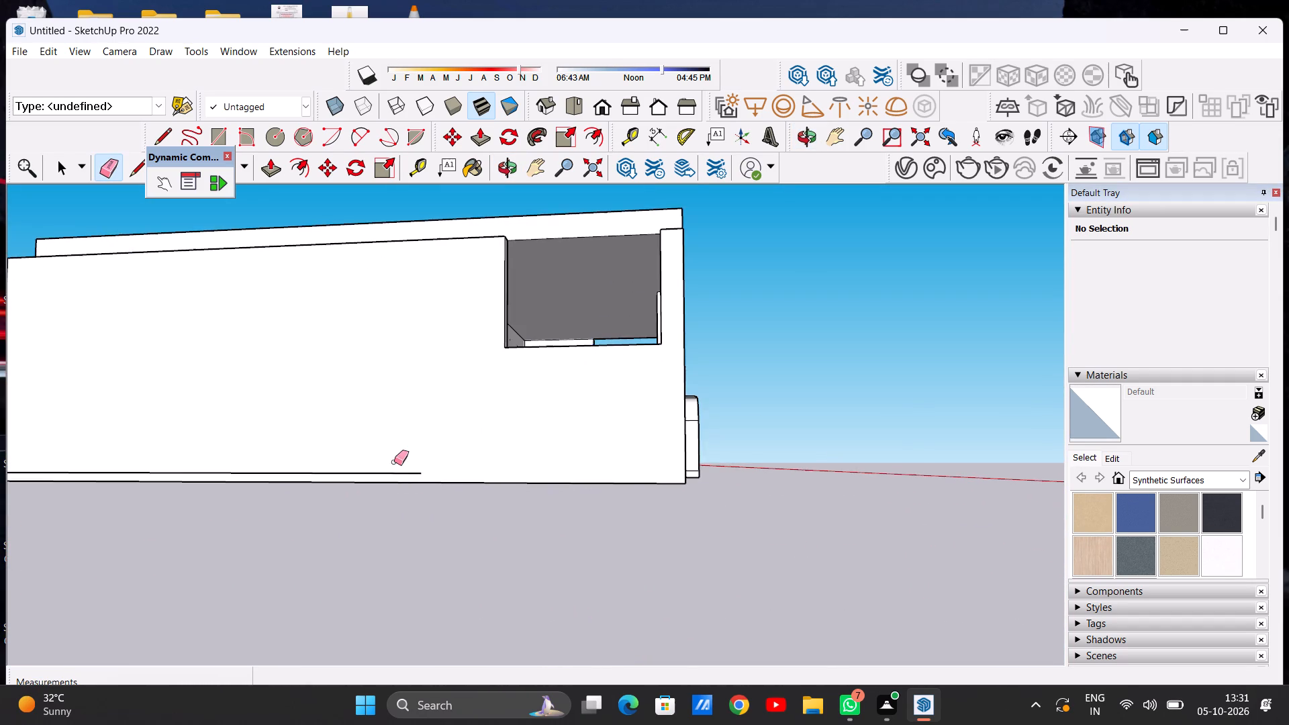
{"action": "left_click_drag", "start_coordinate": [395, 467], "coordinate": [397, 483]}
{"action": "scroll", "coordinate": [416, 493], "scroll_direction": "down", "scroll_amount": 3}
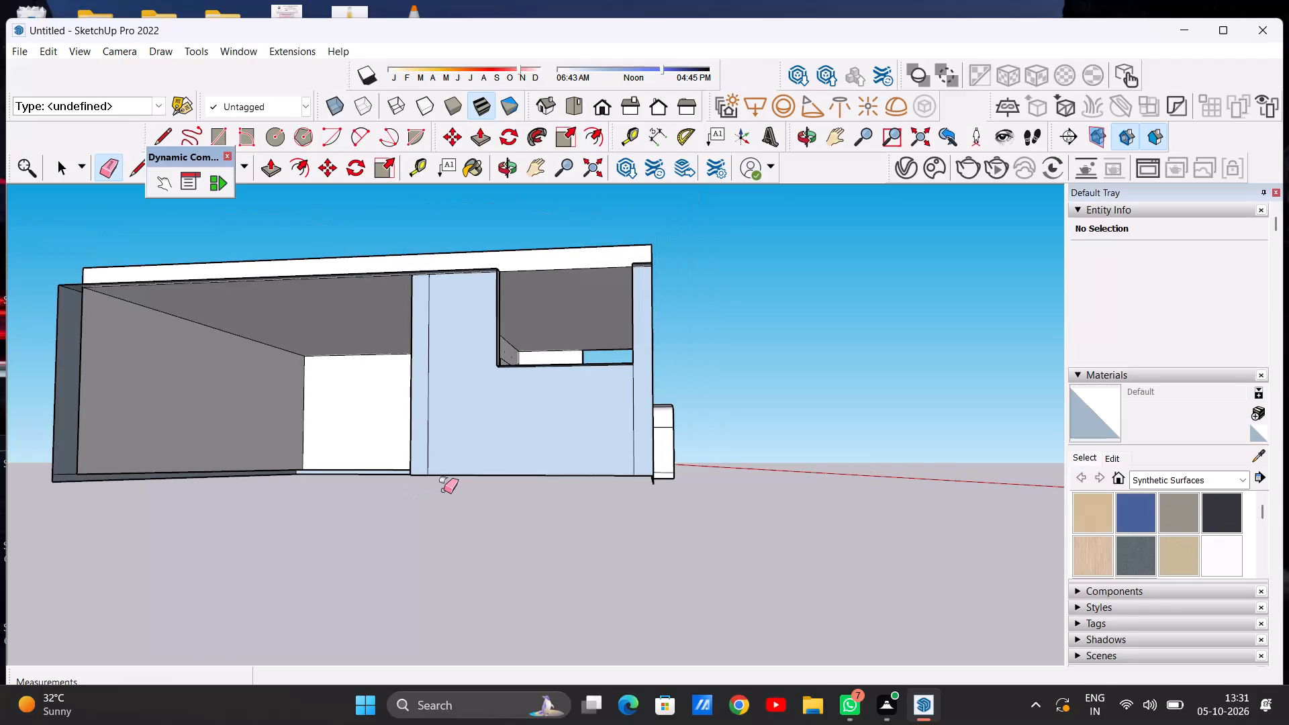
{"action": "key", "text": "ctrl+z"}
Erase only the leftover horizontal line just above the bottom edge of the outer side wall.
{"action": "scroll", "coordinate": [315, 398], "scroll_direction": "up", "scroll_amount": 6}
{"action": "scroll", "coordinate": [433, 548], "scroll_direction": "up", "scroll_amount": 8}
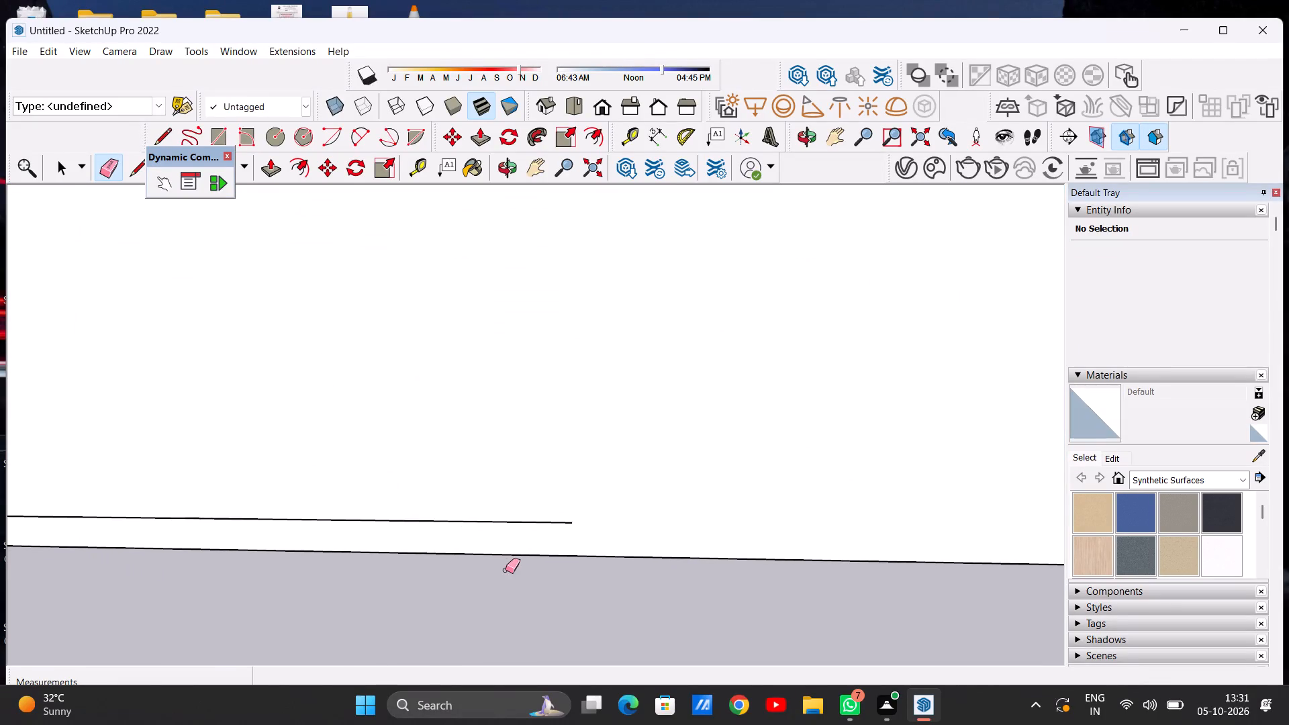
{"action": "left_click", "coordinate": [532, 521]}
{"action": "scroll", "coordinate": [541, 544], "scroll_direction": "down", "scroll_amount": 8}
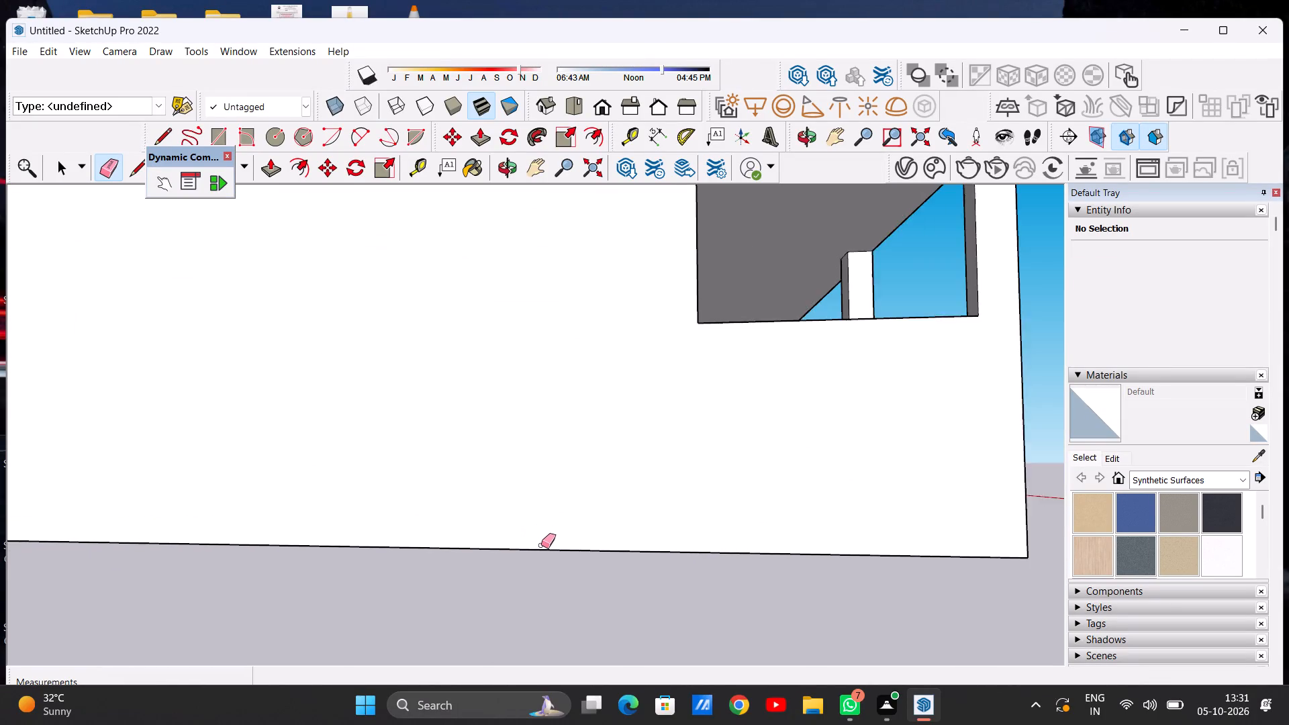
{"action": "scroll", "coordinate": [541, 545], "scroll_direction": "down", "scroll_amount": 16}
{"action": "middle_click_drag", "start_coordinate": [448, 545], "coordinate": [396, 493]}
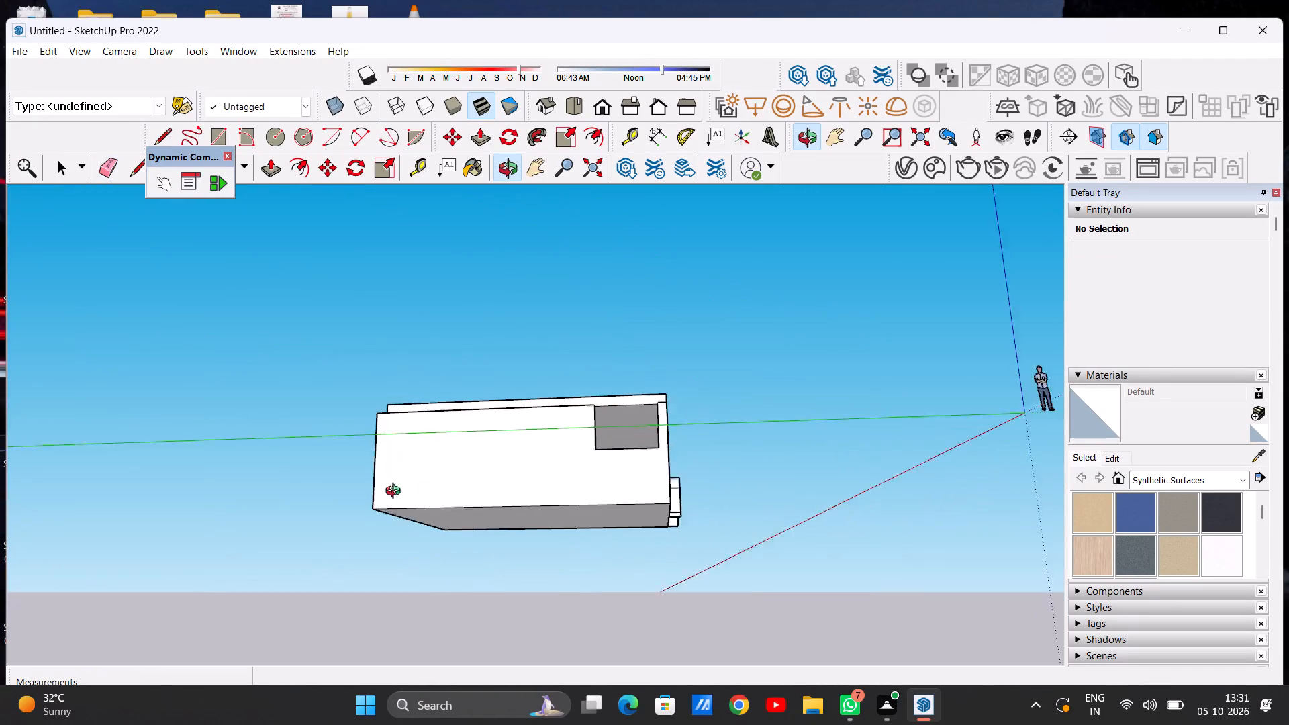
Examine the front elevation, the veranda's side opening and the arched front wall.
{"action": "middle_click_drag", "start_coordinate": [396, 493], "coordinate": [84, 608]}
{"action": "middle_click_drag", "start_coordinate": [504, 588], "coordinate": [446, 538]}
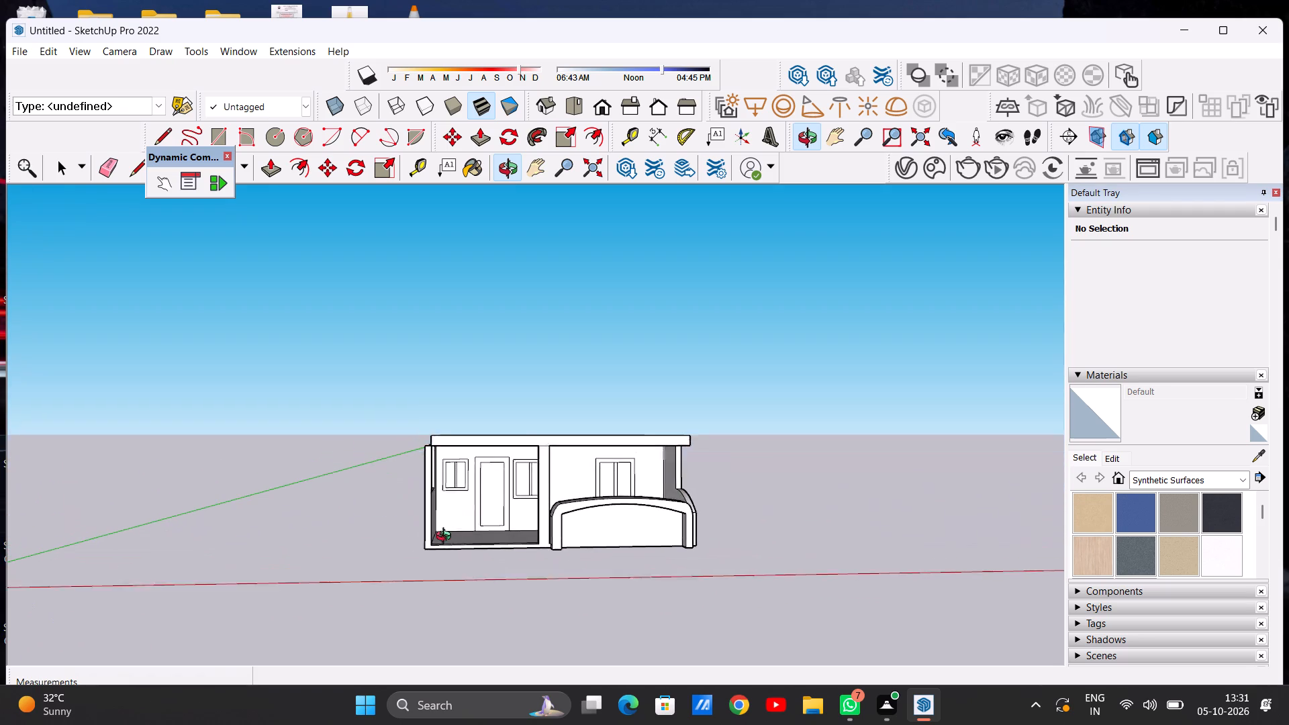
{"action": "middle_click_drag", "start_coordinate": [446, 538], "coordinate": [444, 538]}
{"action": "scroll", "coordinate": [579, 533], "scroll_direction": "up", "scroll_amount": 6}
{"action": "scroll", "coordinate": [581, 532], "scroll_direction": "down", "scroll_amount": 11}
{"action": "middle_click_drag", "start_coordinate": [572, 535], "coordinate": [564, 503]}
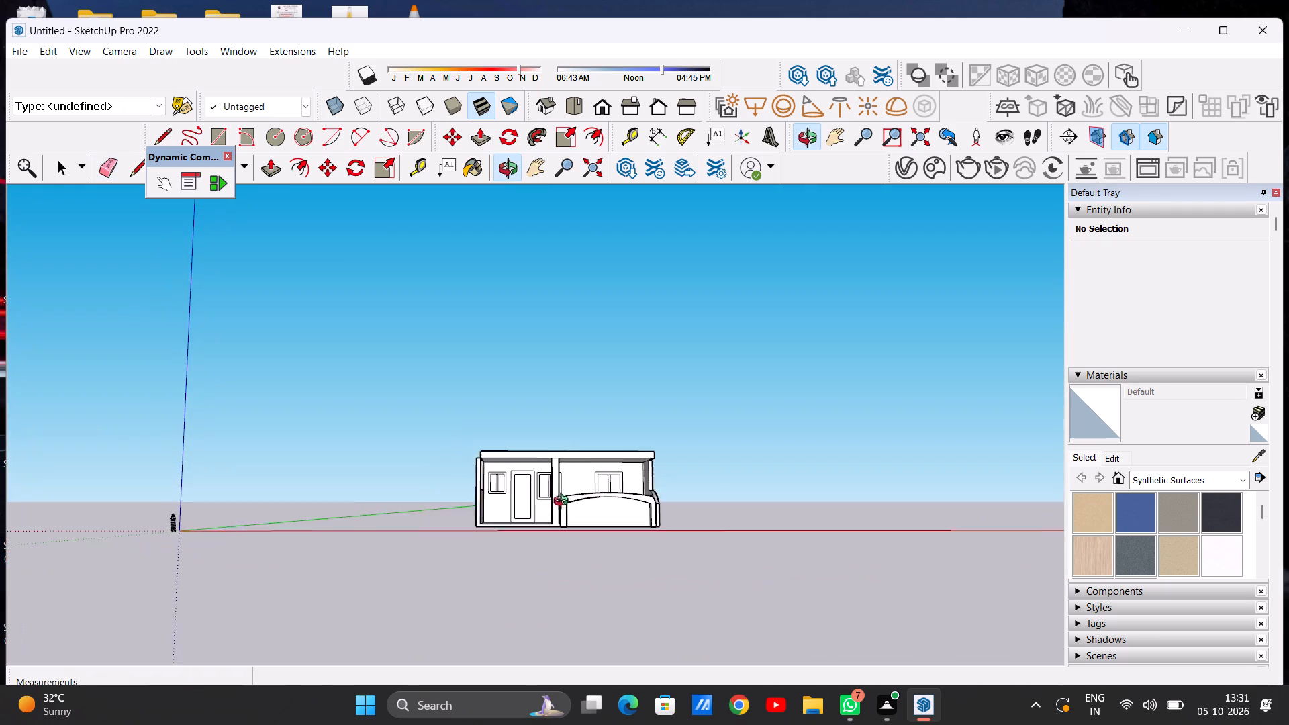
{"action": "middle_click_drag", "start_coordinate": [564, 503], "coordinate": [564, 502]}
{"action": "scroll", "coordinate": [599, 501], "scroll_direction": "up", "scroll_amount": 16}
{"action": "scroll", "coordinate": [585, 504], "scroll_direction": "down", "scroll_amount": 8}
{"action": "middle_click_drag", "start_coordinate": [495, 515], "coordinate": [673, 567]}
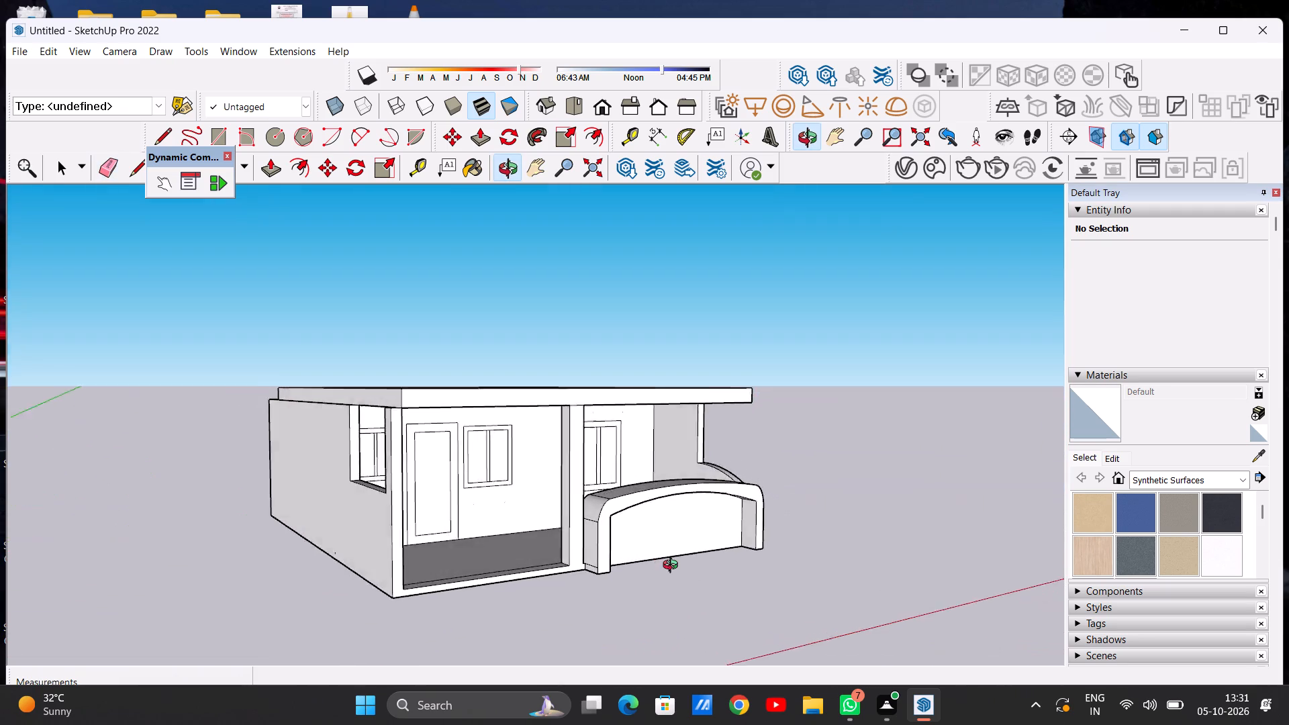
{"action": "middle_click_drag", "start_coordinate": [673, 567], "coordinate": [693, 583]}
{"action": "scroll", "coordinate": [629, 558], "scroll_direction": "up", "scroll_amount": 6}
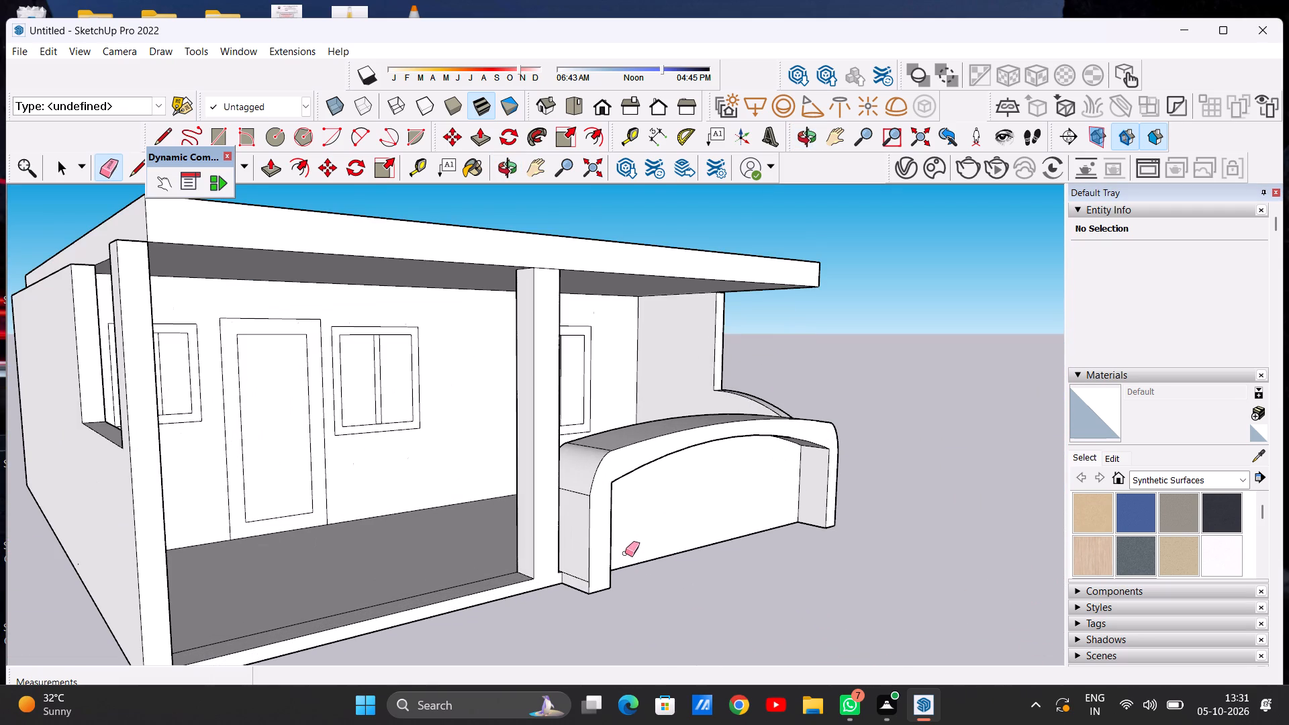
{"action": "scroll", "coordinate": [634, 545], "scroll_direction": "down", "scroll_amount": 5}
{"action": "scroll", "coordinate": [610, 540], "scroll_direction": "up", "scroll_amount": 7}
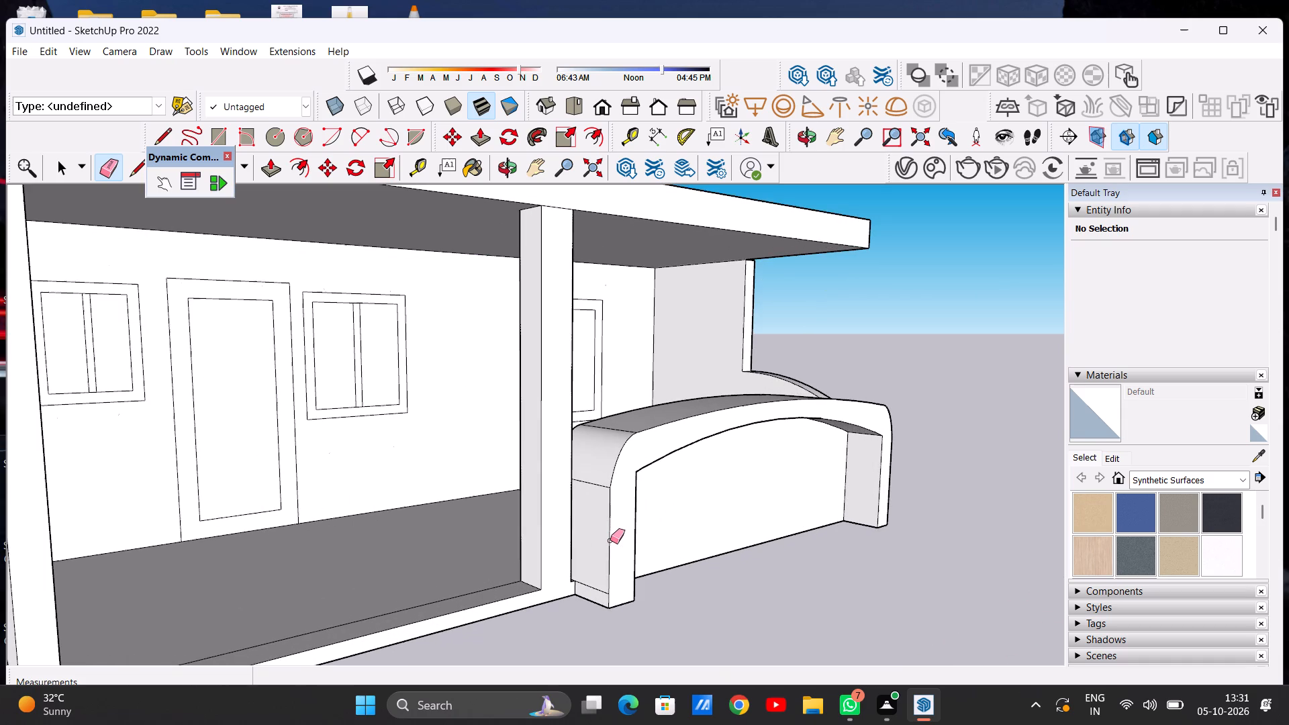
{"action": "key", "text": "space"}
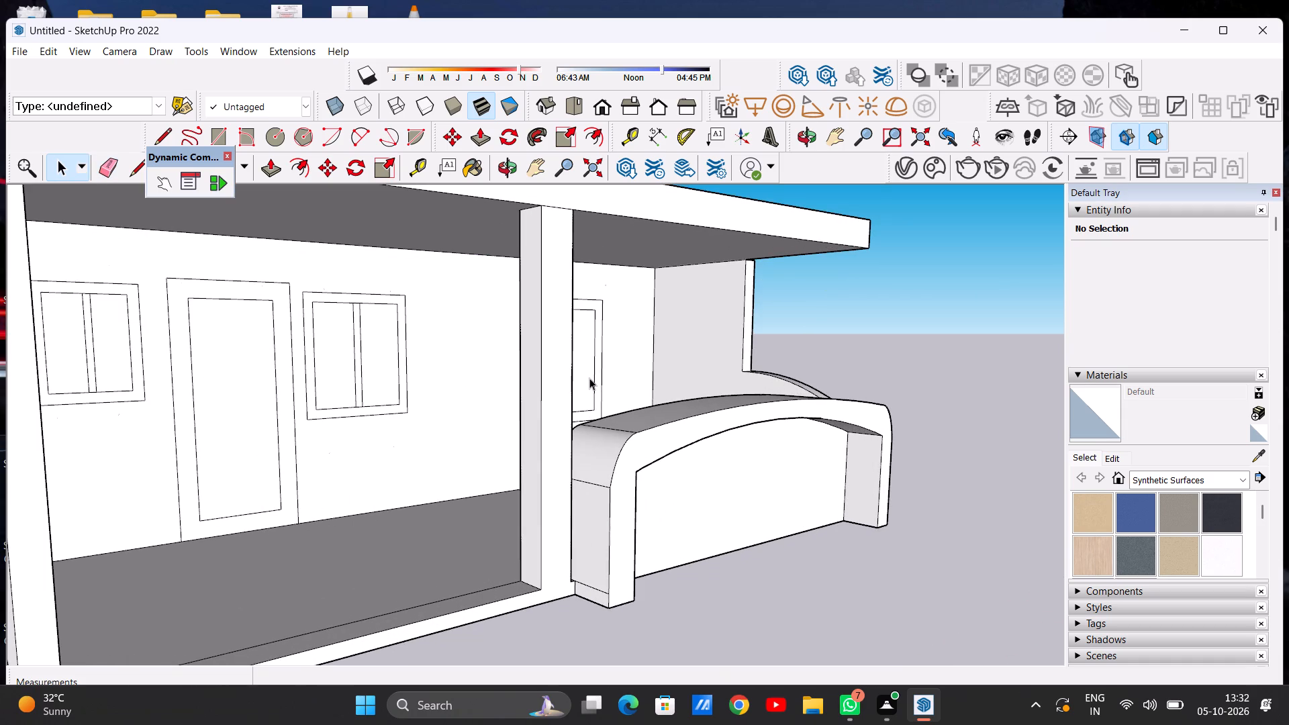
Inspect the roof slab, the curved side wall and the arched front wall from above and from both sides.
{"action": "scroll", "coordinate": [601, 444], "scroll_direction": "down", "scroll_amount": 11}
{"action": "middle_click_drag", "start_coordinate": [671, 456], "coordinate": [412, 556]}
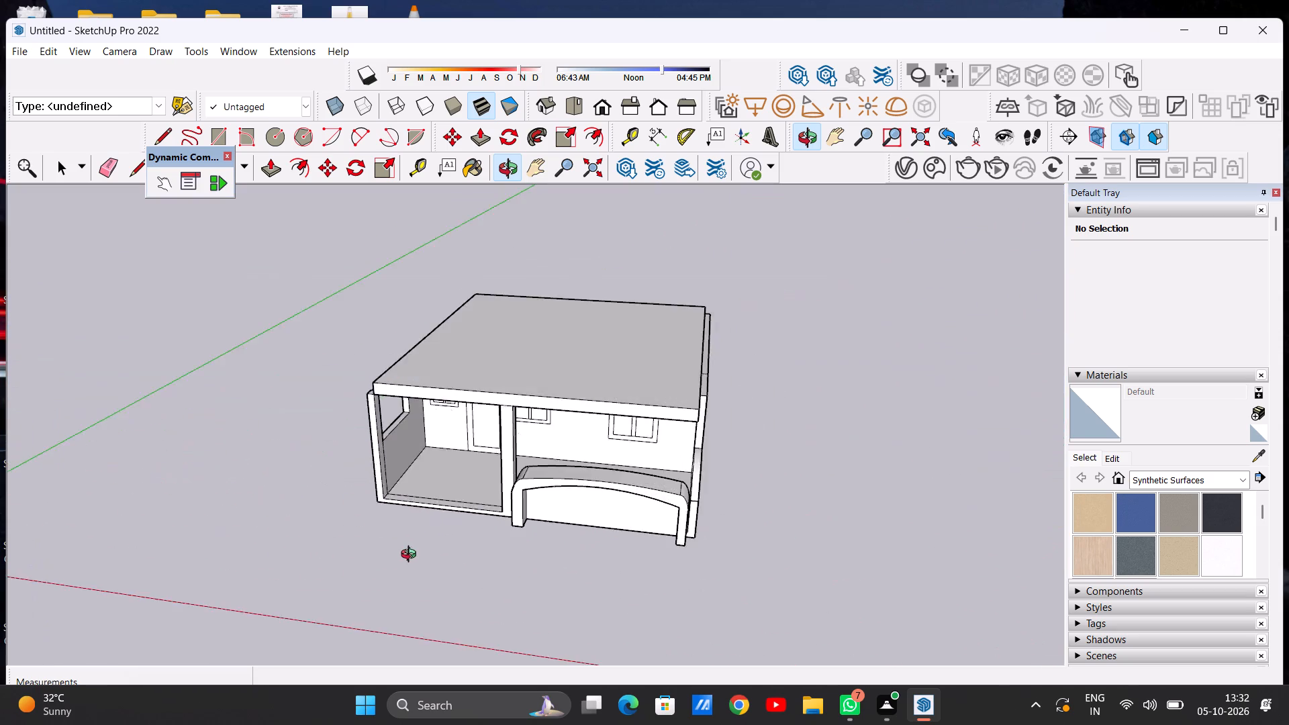
{"action": "middle_click_drag", "start_coordinate": [412, 556], "coordinate": [456, 557]}
{"action": "scroll", "coordinate": [642, 487], "scroll_direction": "up", "scroll_amount": 9}
{"action": "scroll", "coordinate": [643, 467], "scroll_direction": "down", "scroll_amount": 7}
{"action": "middle_click_drag", "start_coordinate": [686, 473], "coordinate": [346, 398]}
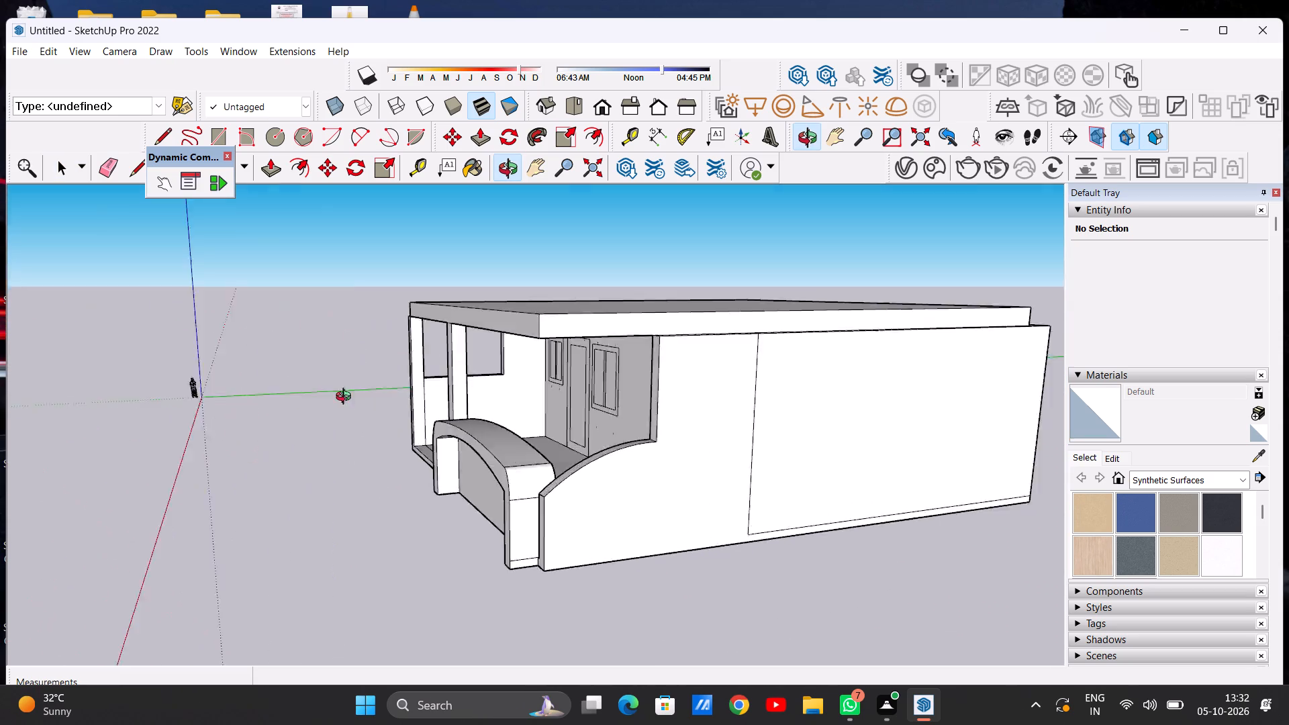
{"action": "middle_click_drag", "start_coordinate": [346, 398], "coordinate": [706, 440]}
{"action": "scroll", "coordinate": [674, 438], "scroll_direction": "down", "scroll_amount": 5}
{"action": "scroll", "coordinate": [370, 446], "scroll_direction": "up", "scroll_amount": 7}
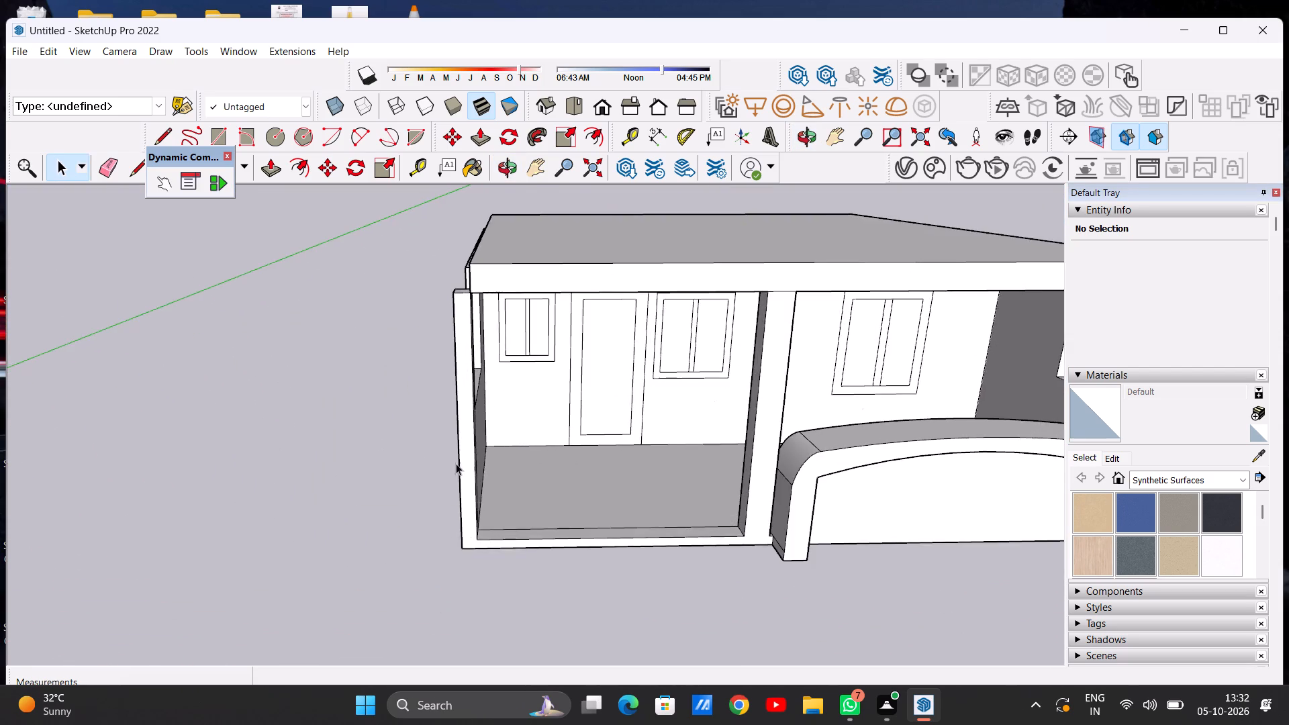
{"action": "scroll", "coordinate": [496, 463], "scroll_direction": "up", "scroll_amount": 3}
{"action": "scroll", "coordinate": [397, 461], "scroll_direction": "down", "scroll_amount": 17}
{"action": "middle_click_drag", "start_coordinate": [610, 475], "coordinate": [387, 416]}
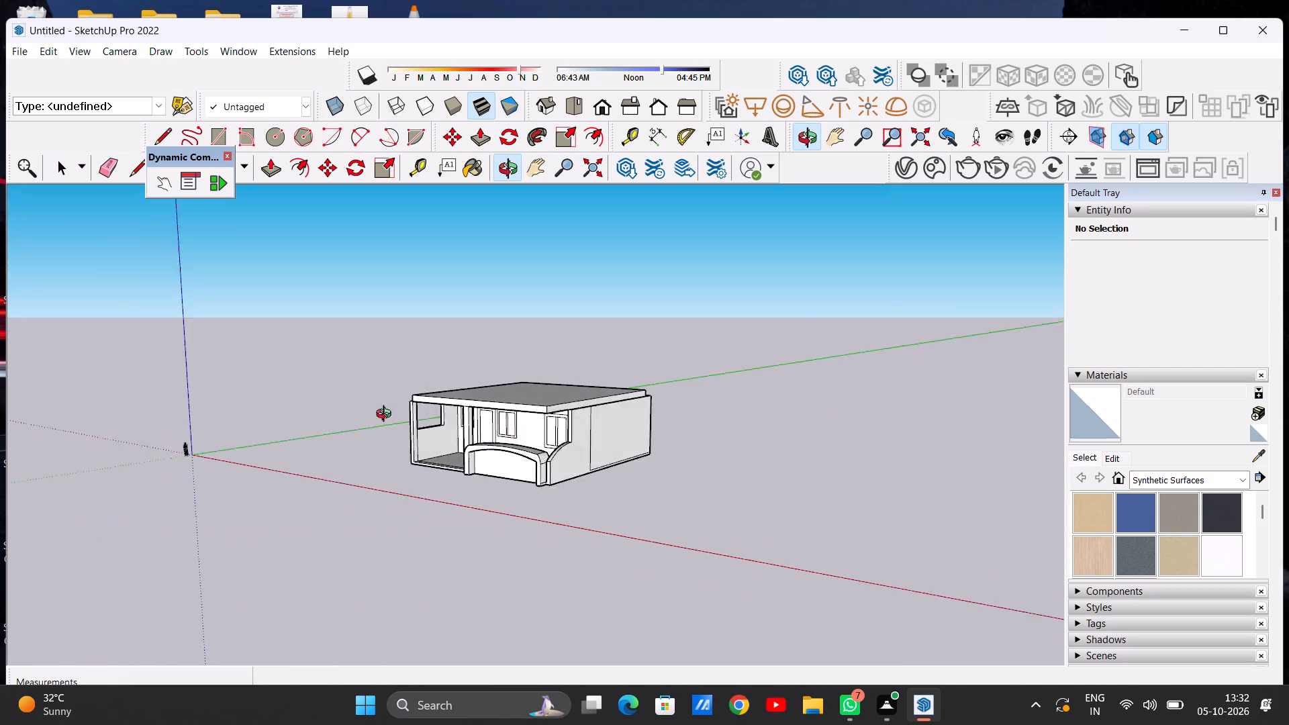
{"action": "middle_click_drag", "start_coordinate": [387, 416], "coordinate": [228, 428]}
{"action": "scroll", "coordinate": [573, 478], "scroll_direction": "up", "scroll_amount": 8}
{"action": "middle_click_drag", "start_coordinate": [461, 458], "coordinate": [704, 523]}
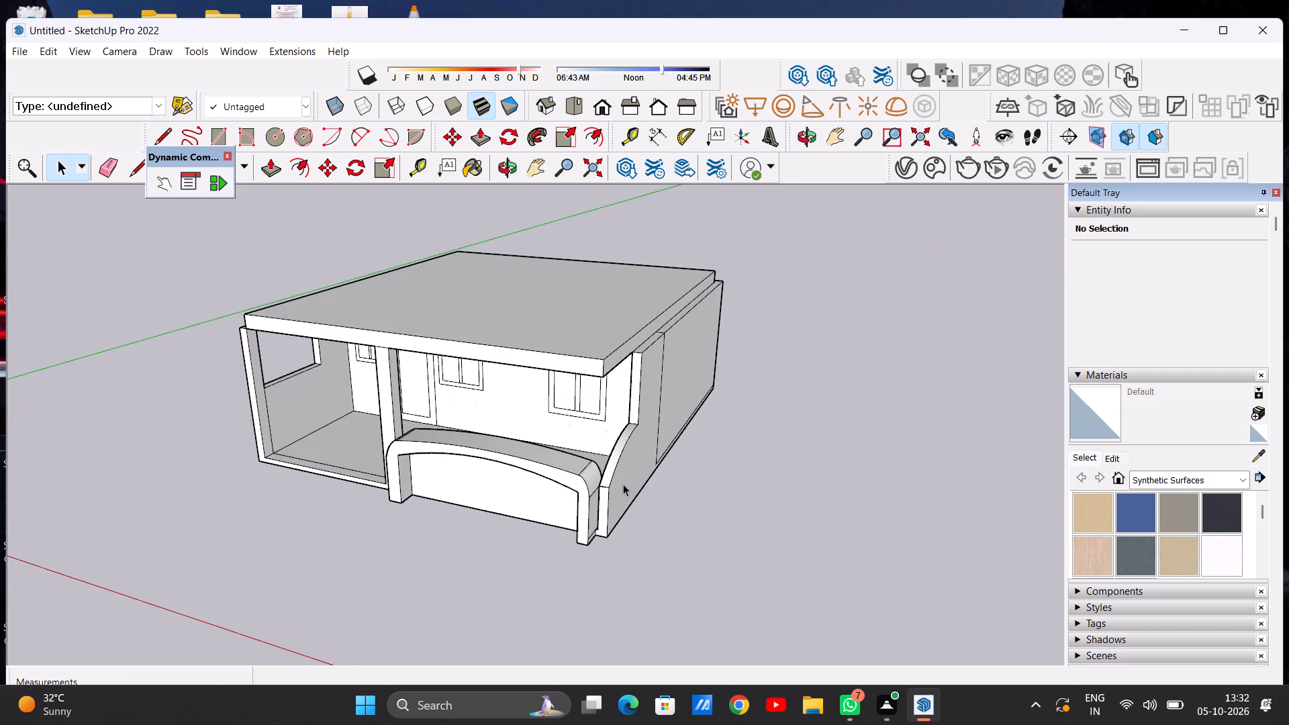
{"action": "scroll", "coordinate": [602, 492], "scroll_direction": "up", "scroll_amount": 9}
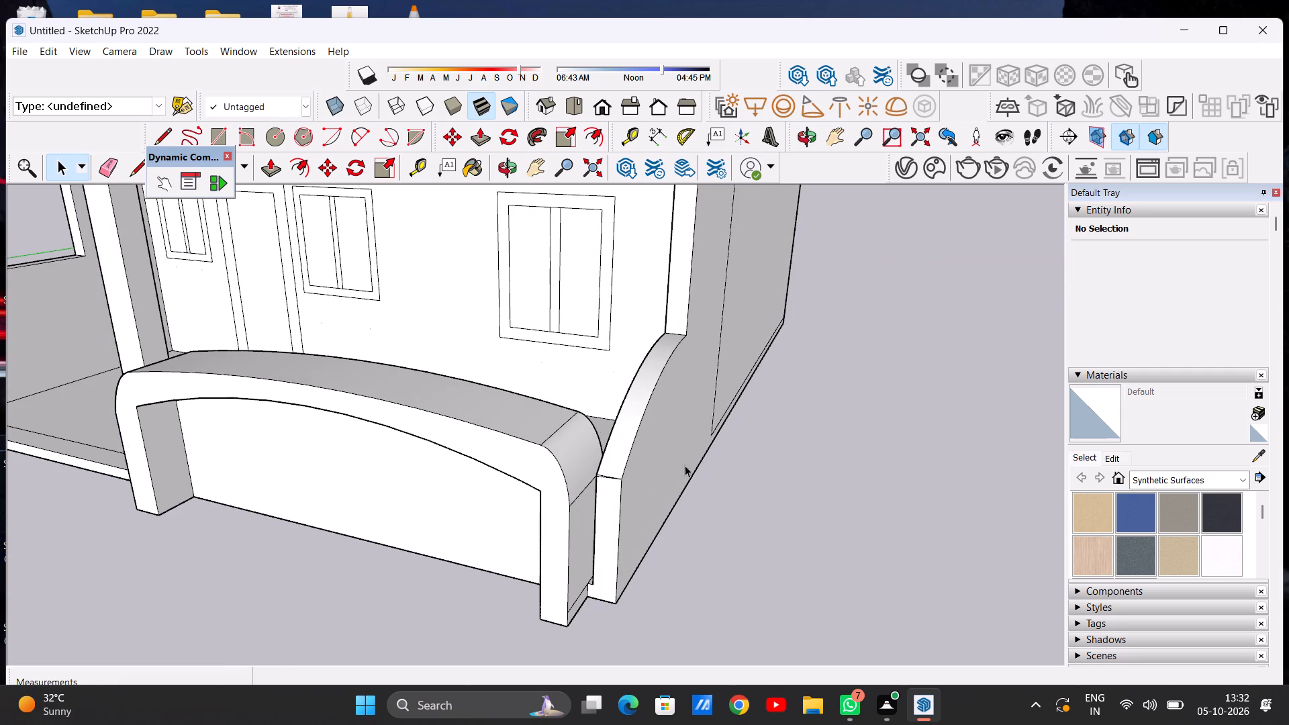
{"action": "scroll", "coordinate": [714, 507], "scroll_direction": "down", "scroll_amount": 10}
{"action": "scroll", "coordinate": [705, 500], "scroll_direction": "up", "scroll_amount": 3}
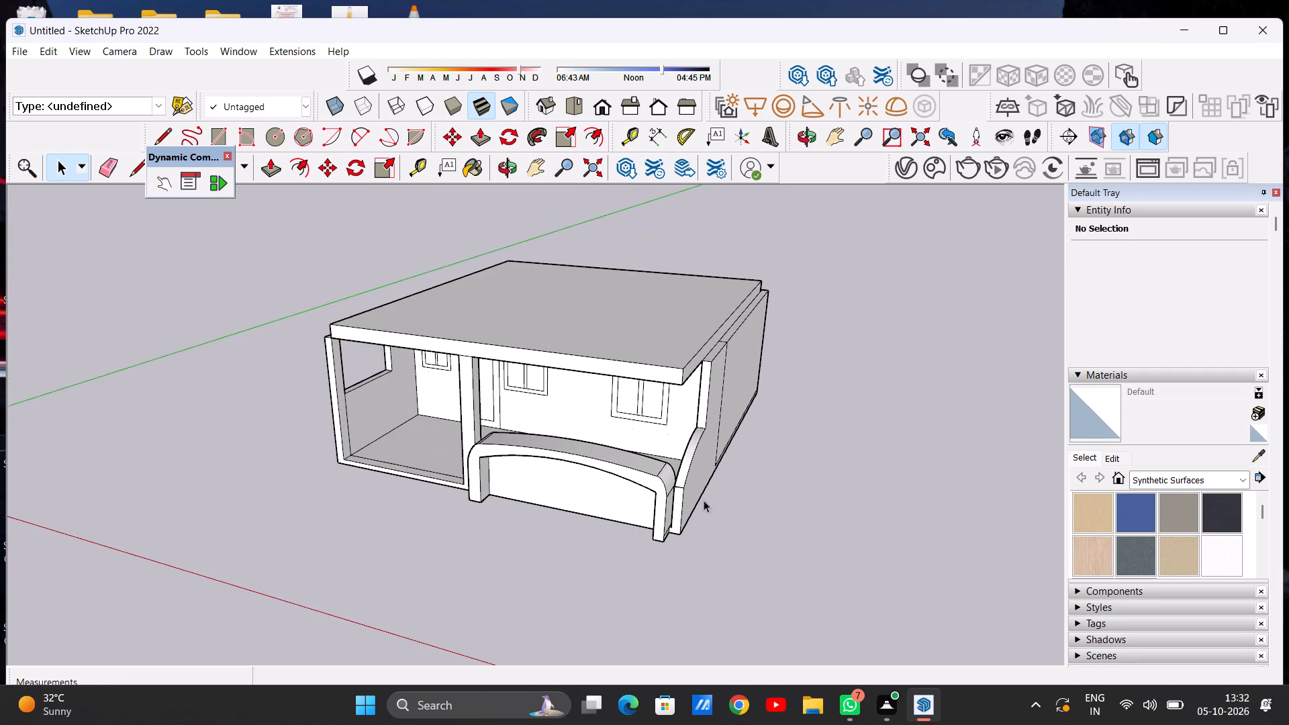
{"action": "scroll", "coordinate": [704, 500], "scroll_direction": "up", "scroll_amount": 11}
{"action": "middle_click_drag", "start_coordinate": [702, 497], "coordinate": [684, 473]}
{"action": "middle_click_drag", "start_coordinate": [577, 442], "coordinate": [604, 552]}
{"action": "scroll", "coordinate": [569, 497], "scroll_direction": "up", "scroll_amount": 6}
{"action": "scroll", "coordinate": [632, 475], "scroll_direction": "down", "scroll_amount": 14}
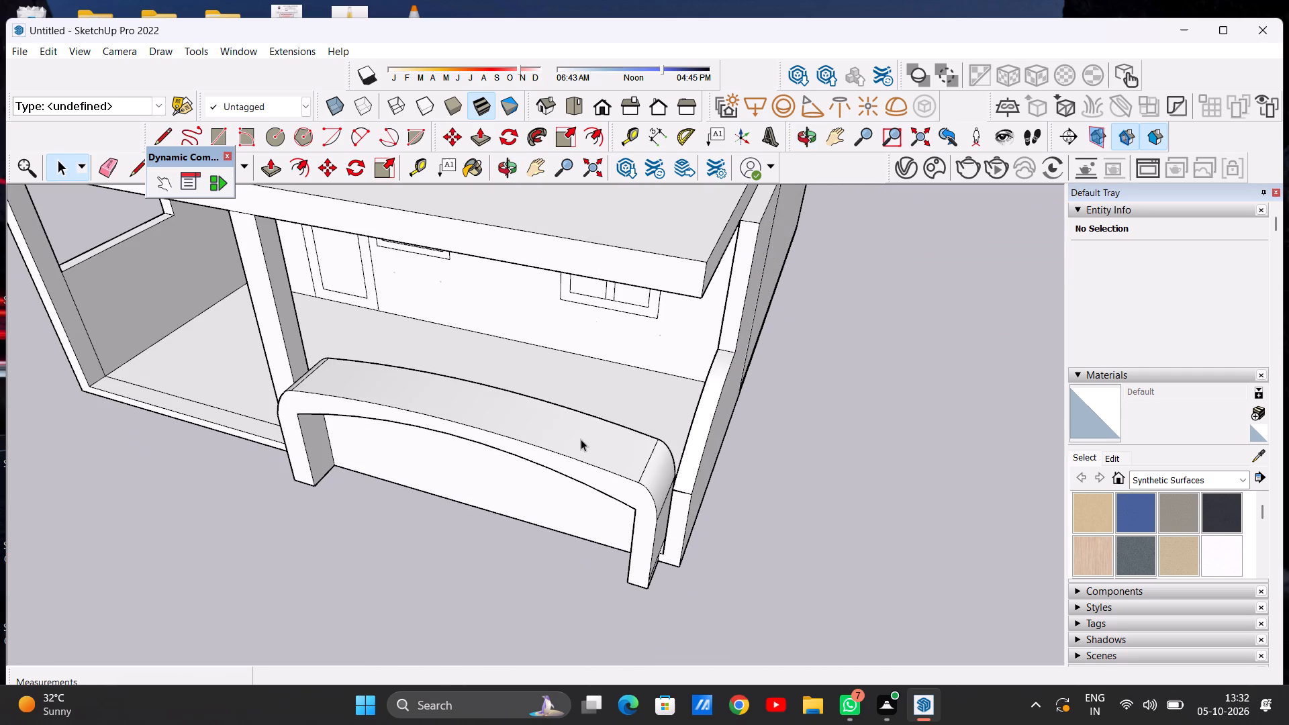
Review how the arched front wall, veranda column and roof slab meet along the house front.
{"action": "middle_click_drag", "start_coordinate": [424, 492], "coordinate": [783, 389]}
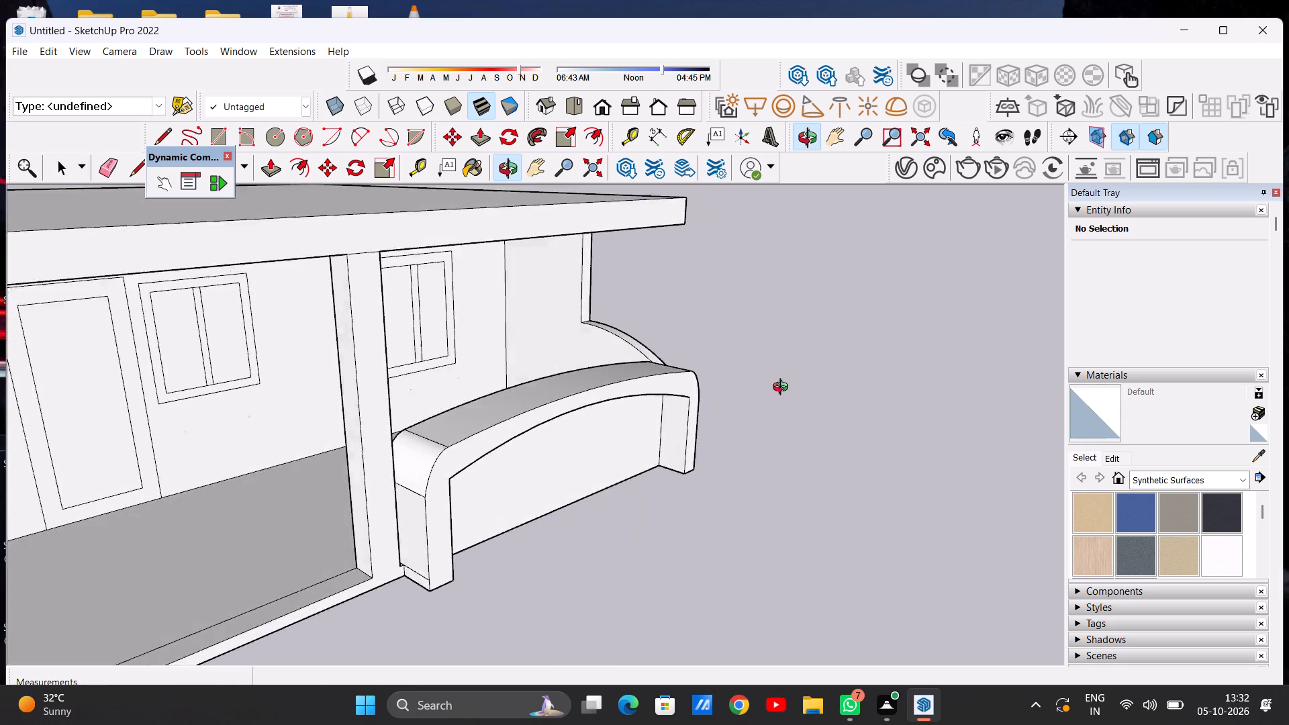
{"action": "middle_click_drag", "start_coordinate": [783, 389], "coordinate": [675, 403]}
{"action": "scroll", "coordinate": [710, 424], "scroll_direction": "down", "scroll_amount": 11}
{"action": "middle_click_drag", "start_coordinate": [655, 471], "coordinate": [592, 424]}
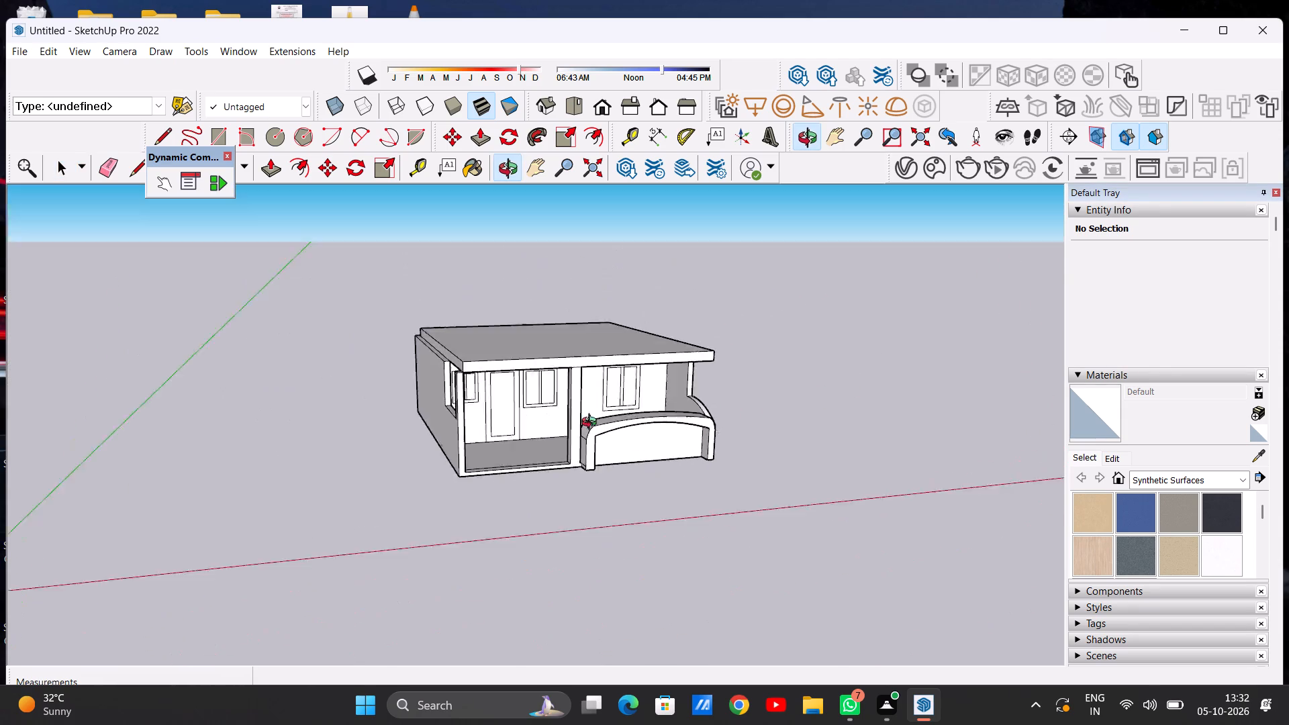
{"action": "middle_click_drag", "start_coordinate": [592, 424], "coordinate": [542, 406]}
{"action": "scroll", "coordinate": [816, 491], "scroll_direction": "down", "scroll_amount": 6}
{"action": "scroll", "coordinate": [655, 453], "scroll_direction": "up", "scroll_amount": 6}
{"action": "middle_click_drag", "start_coordinate": [581, 457], "coordinate": [518, 443]}
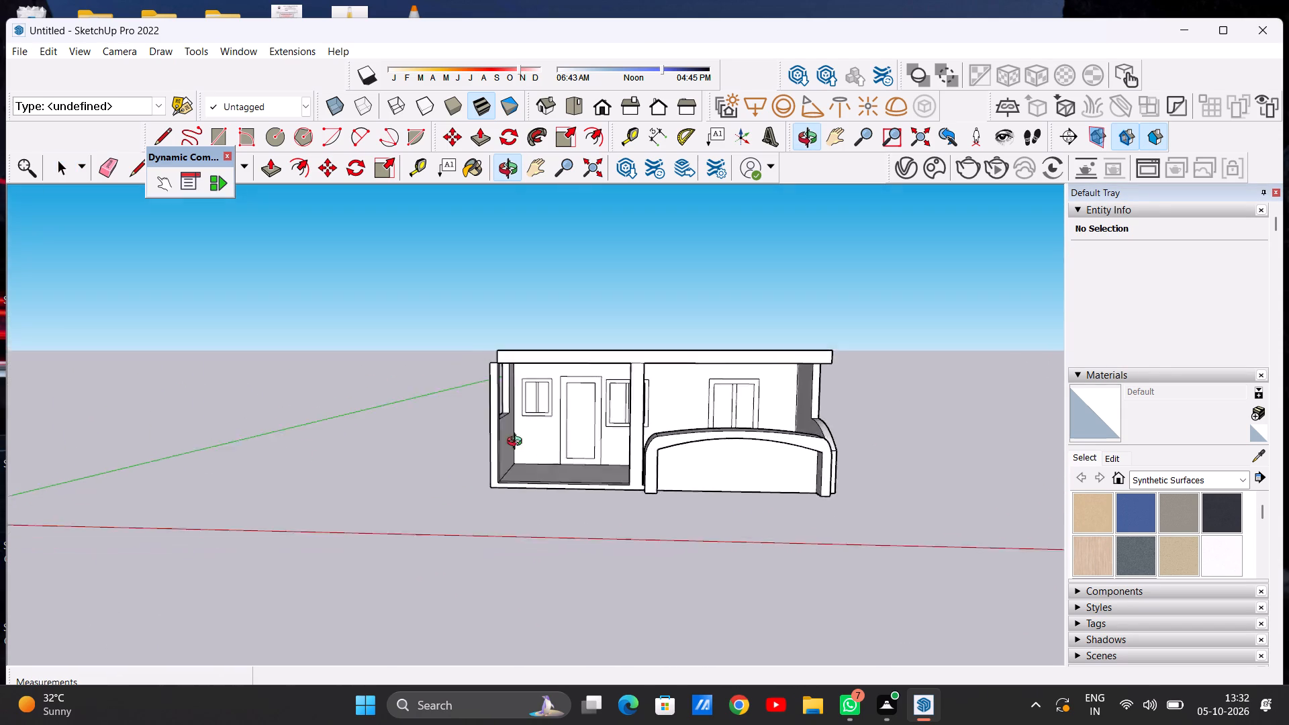
{"action": "middle_click_drag", "start_coordinate": [518, 443], "coordinate": [528, 426]}
{"action": "scroll", "coordinate": [551, 397], "scroll_direction": "up", "scroll_amount": 7}
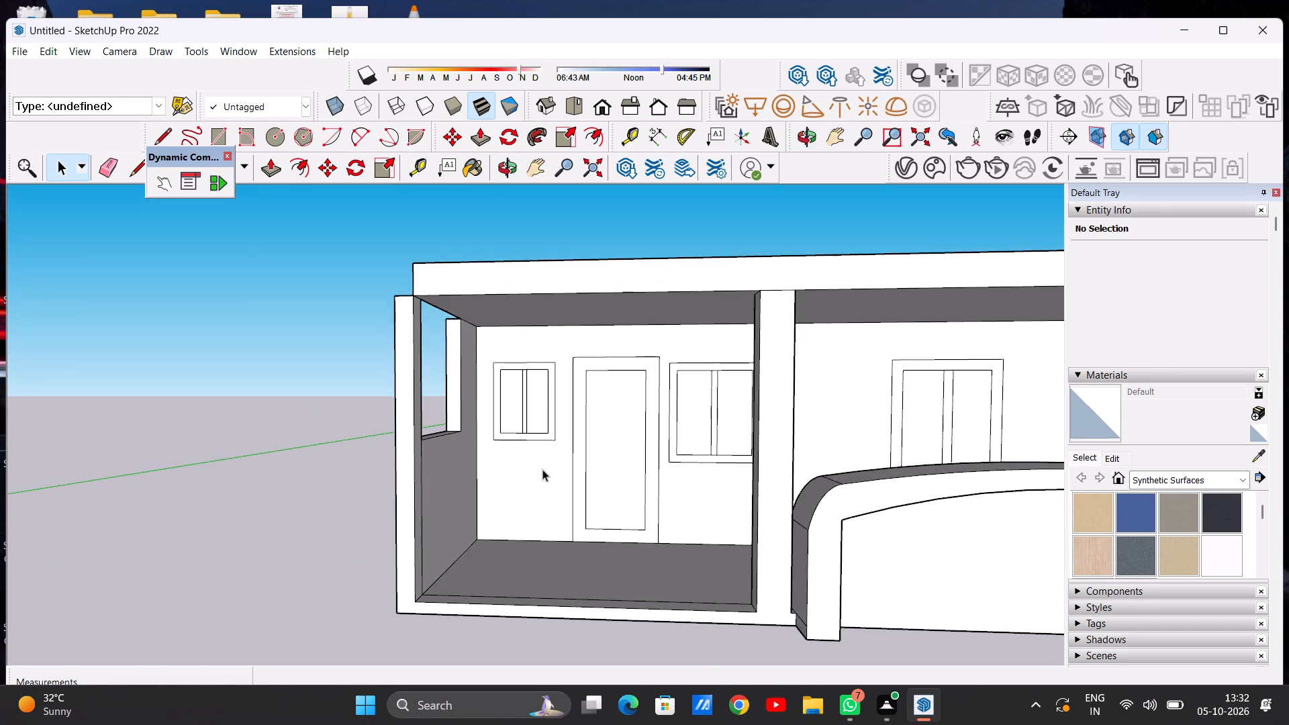
{"action": "scroll", "coordinate": [547, 479], "scroll_direction": "down", "scroll_amount": 10}
{"action": "middle_click_drag", "start_coordinate": [518, 477], "coordinate": [526, 493]}
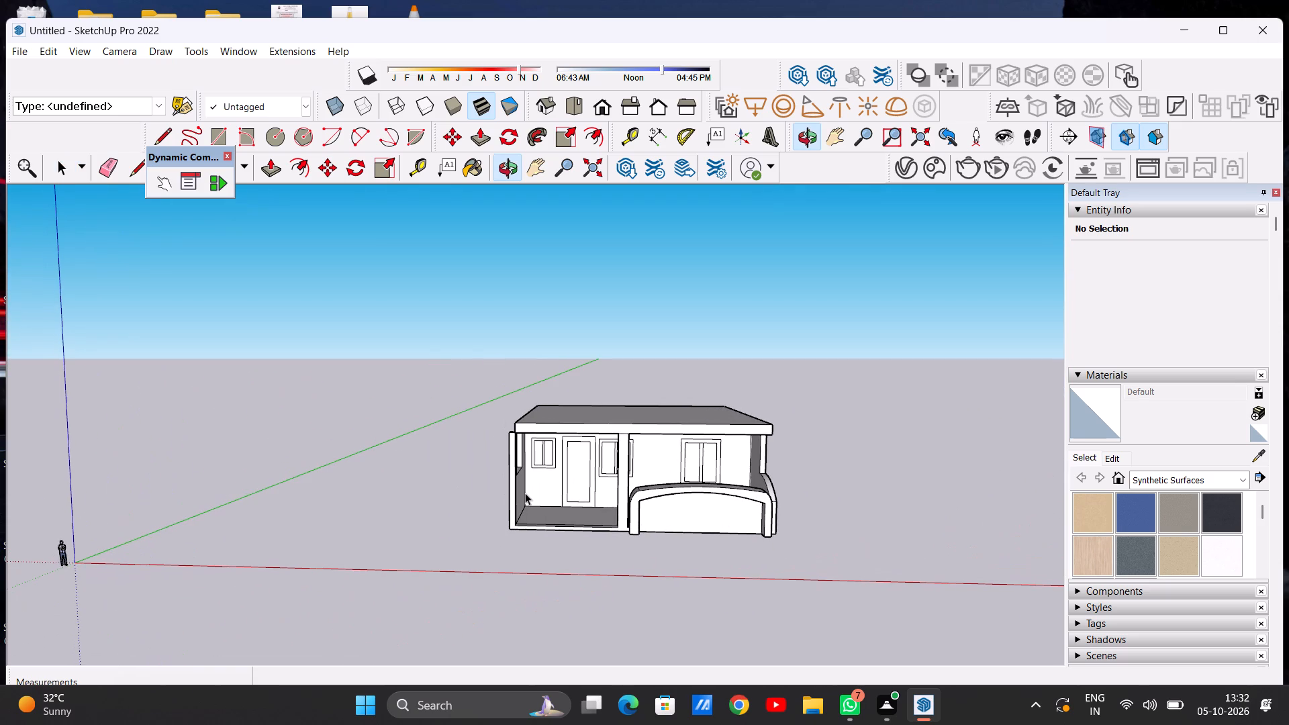
{"action": "scroll", "coordinate": [648, 487], "scroll_direction": "down", "scroll_amount": 2}
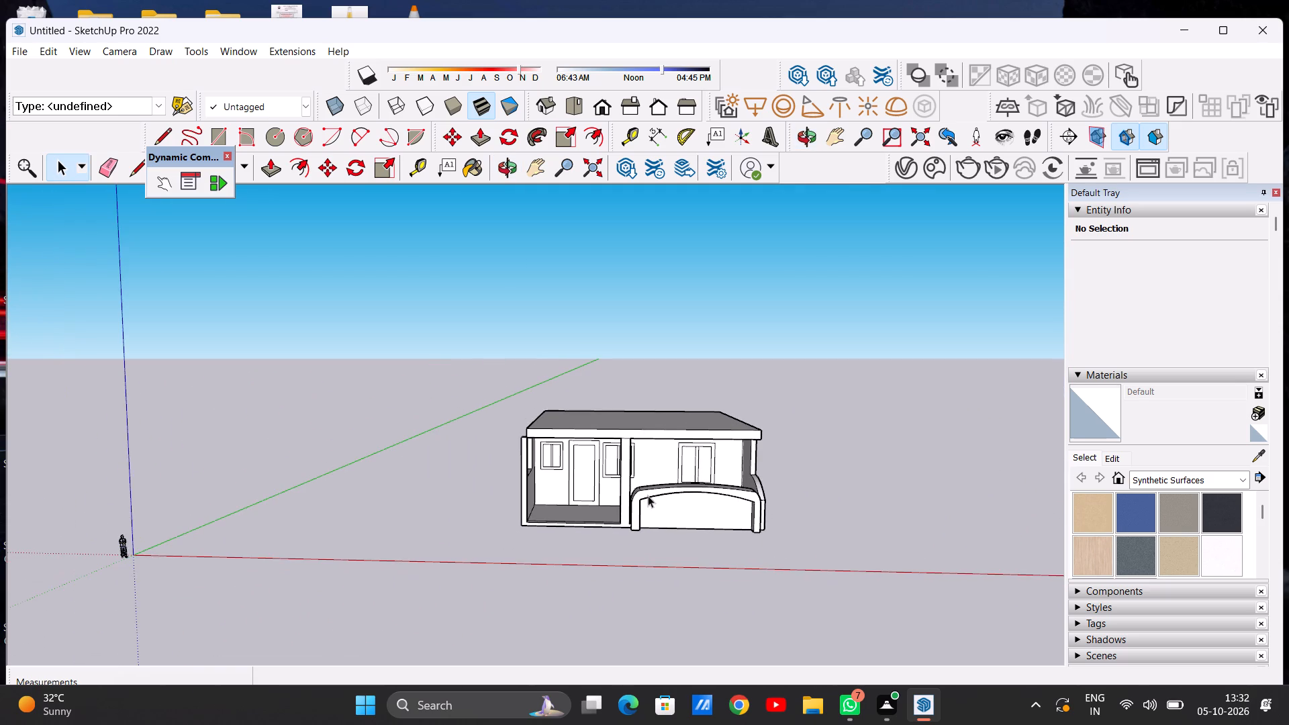
Inspect the veranda side wall and look through its opening at the floor, column and inside of the arched wall.
{"action": "scroll", "coordinate": [631, 497], "scroll_direction": "up", "scroll_amount": 5}
{"action": "middle_click_drag", "start_coordinate": [488, 504], "coordinate": [871, 477]}
{"action": "scroll", "coordinate": [526, 440], "scroll_direction": "up", "scroll_amount": 5}
{"action": "scroll", "coordinate": [512, 467], "scroll_direction": "down", "scroll_amount": 7}
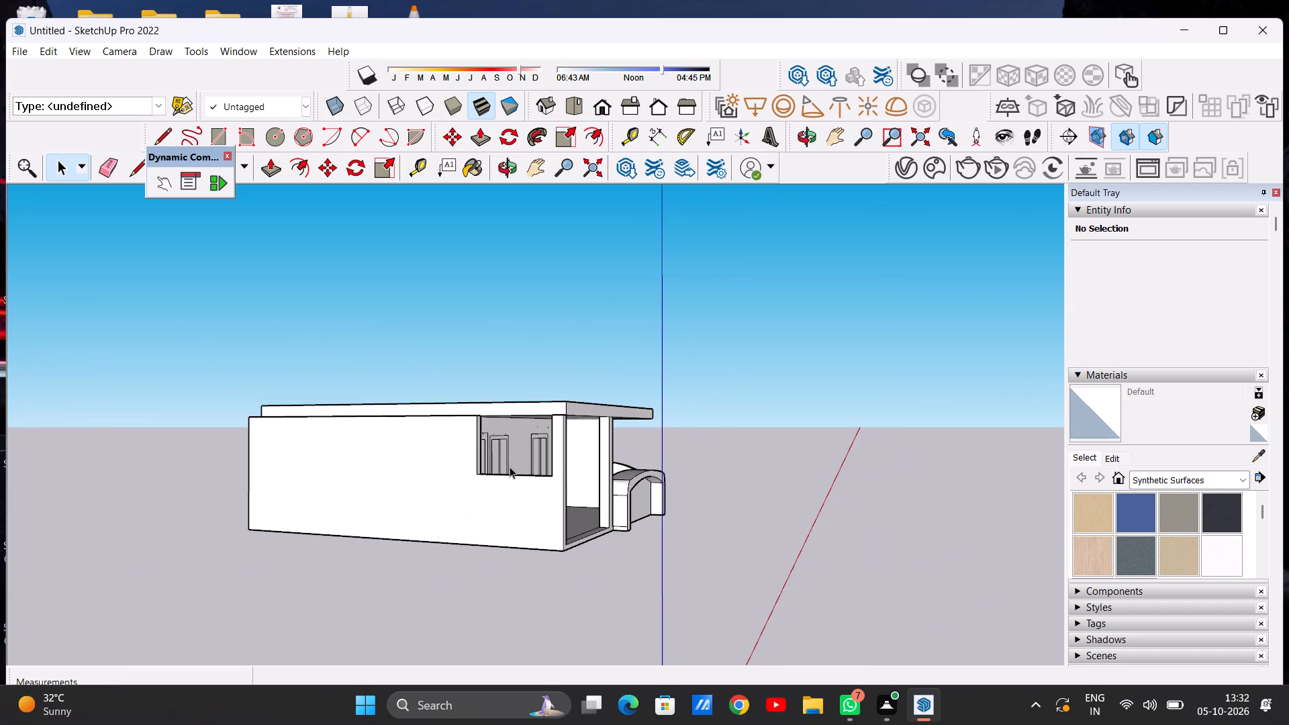
{"action": "middle_click_drag", "start_coordinate": [561, 469], "coordinate": [247, 532]}
{"action": "scroll", "coordinate": [557, 534], "scroll_direction": "up", "scroll_amount": 4}
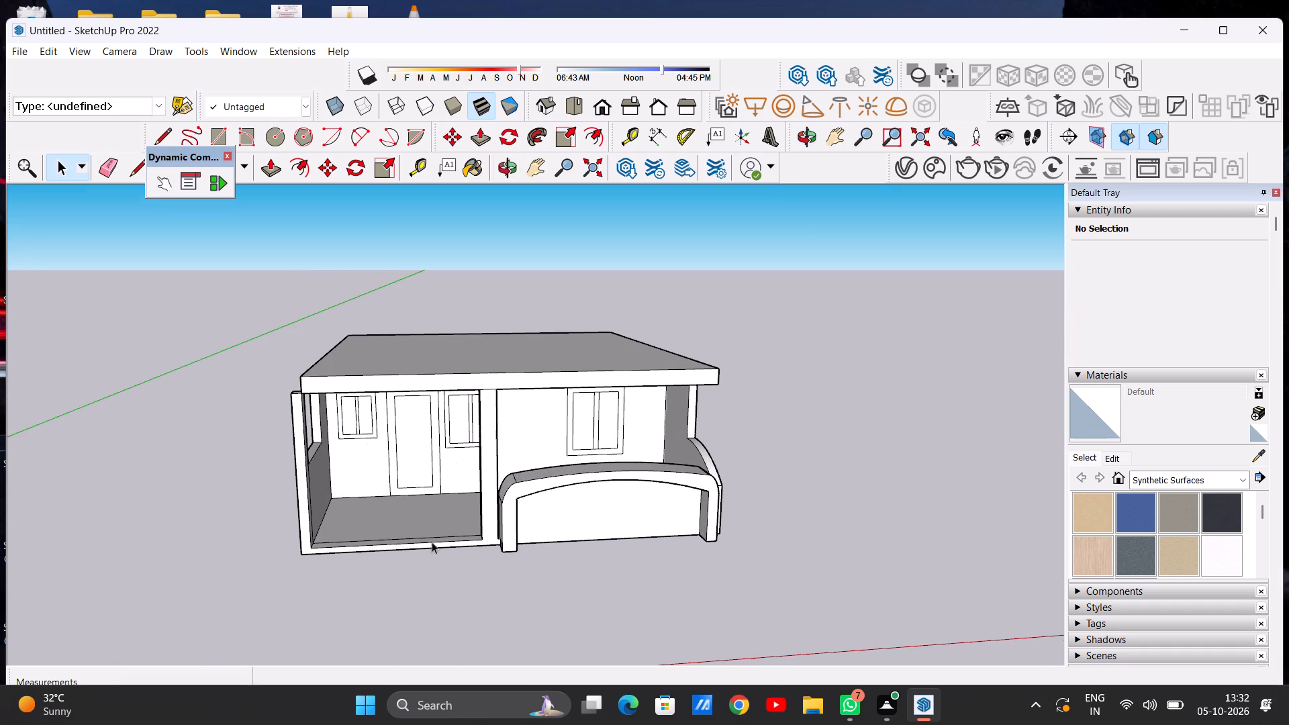
{"action": "middle_click_drag", "start_coordinate": [432, 542], "coordinate": [748, 592]}
{"action": "scroll", "coordinate": [656, 464], "scroll_direction": "up", "scroll_amount": 7}
{"action": "middle_click_drag", "start_coordinate": [486, 493], "coordinate": [575, 493]}
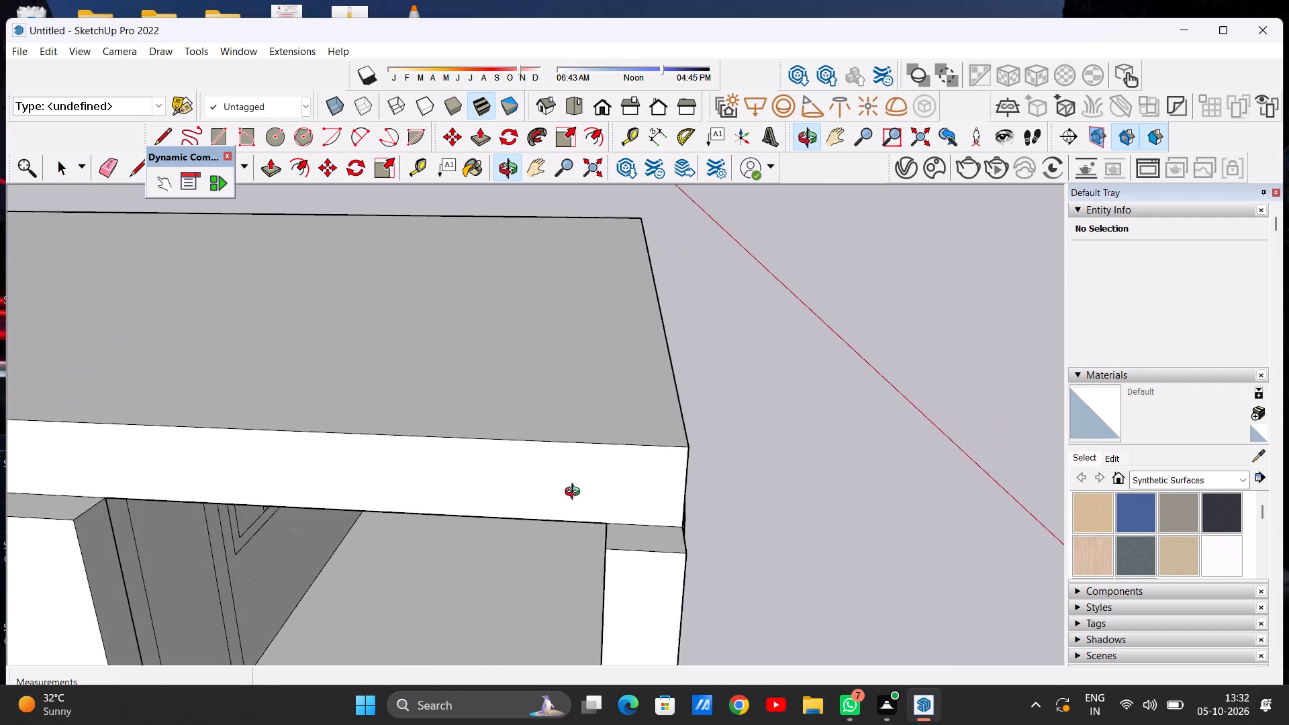
{"action": "middle_click_drag", "start_coordinate": [575, 493], "coordinate": [622, 451]}
{"action": "scroll", "coordinate": [602, 479], "scroll_direction": "up", "scroll_amount": 5}
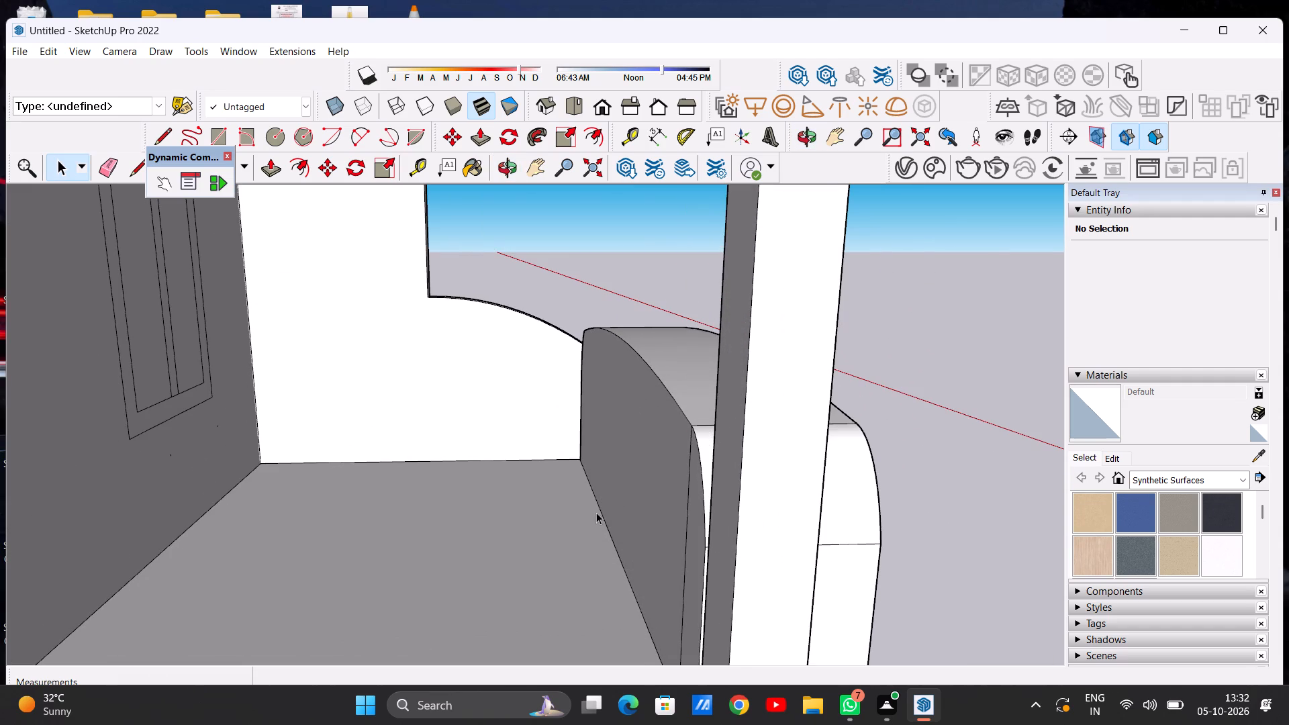
{"action": "scroll", "coordinate": [636, 545], "scroll_direction": "down", "scroll_amount": 7}
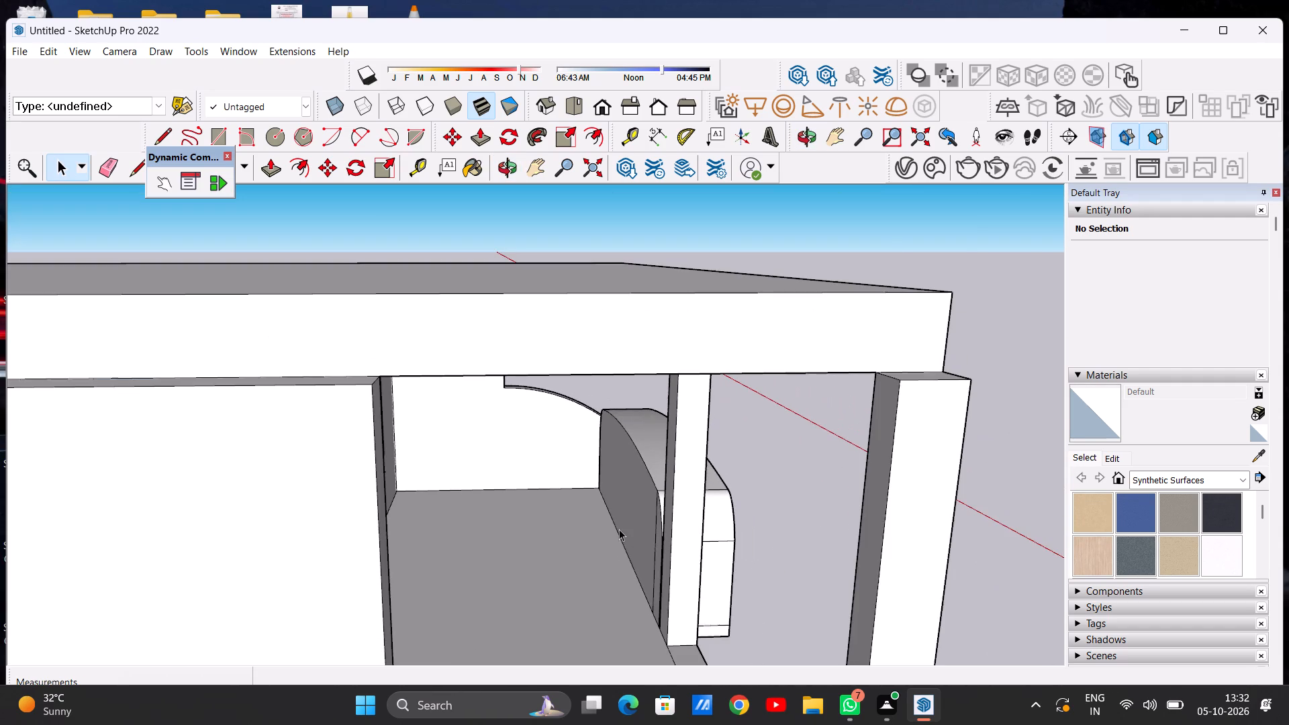
{"action": "scroll", "coordinate": [617, 538], "scroll_direction": "up", "scroll_amount": 6}
{"action": "middle_click_drag", "start_coordinate": [608, 559], "coordinate": [681, 529]}
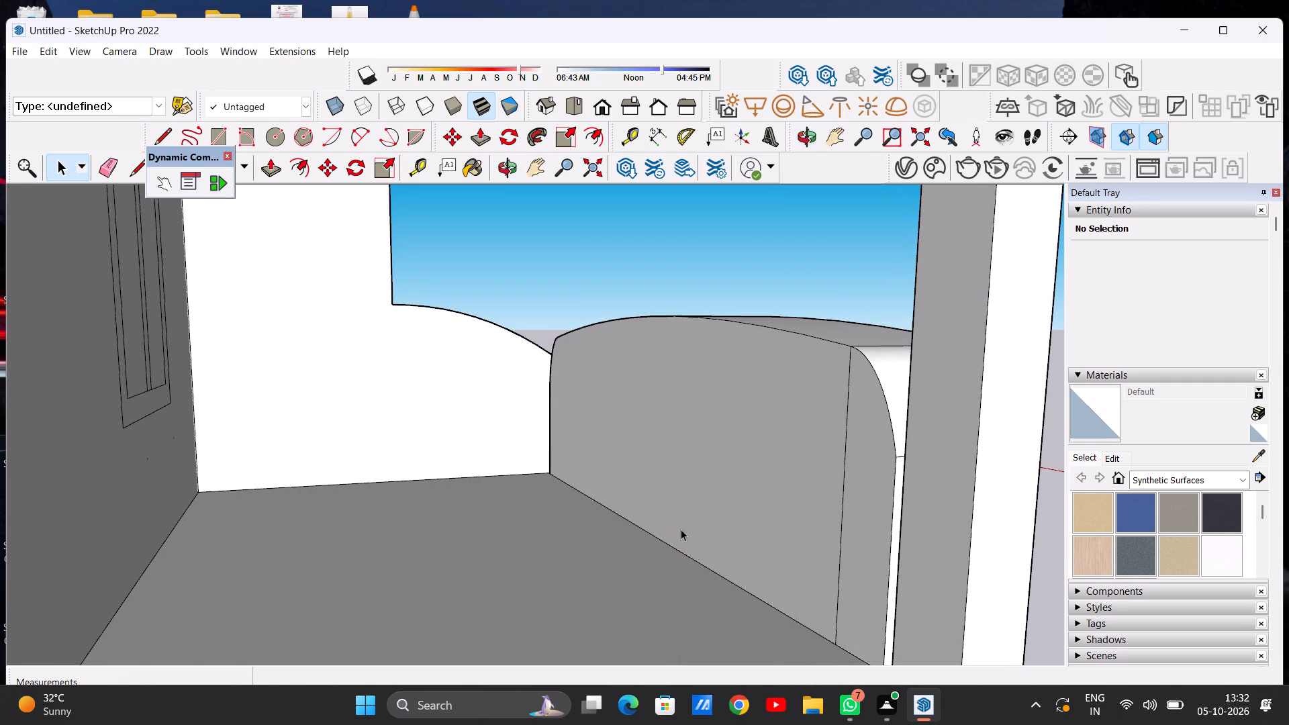
{"action": "scroll", "coordinate": [589, 564], "scroll_direction": "down", "scroll_amount": 5}
{"action": "scroll", "coordinate": [589, 549], "scroll_direction": "down", "scroll_amount": 20}
{"action": "scroll", "coordinate": [589, 549], "scroll_direction": "down", "scroll_amount": 8}
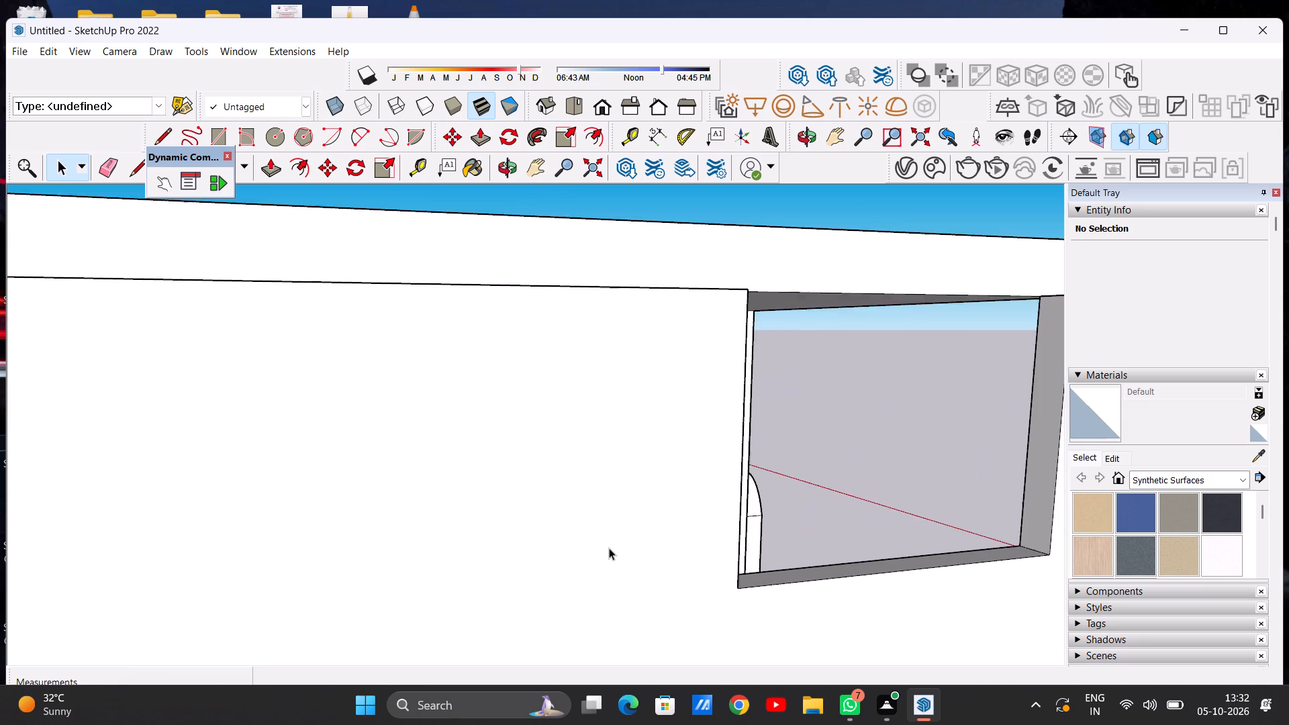
{"action": "scroll", "coordinate": [609, 548], "scroll_direction": "down", "scroll_amount": 20}
{"action": "scroll", "coordinate": [609, 548], "scroll_direction": "down", "scroll_amount": 1}
{"action": "scroll", "coordinate": [751, 533], "scroll_direction": "up", "scroll_amount": 1}
Review the whole front elevation, checking the roof slab against the veranda column and side walls.
{"action": "middle_click_drag", "start_coordinate": [747, 533], "coordinate": [279, 470]}
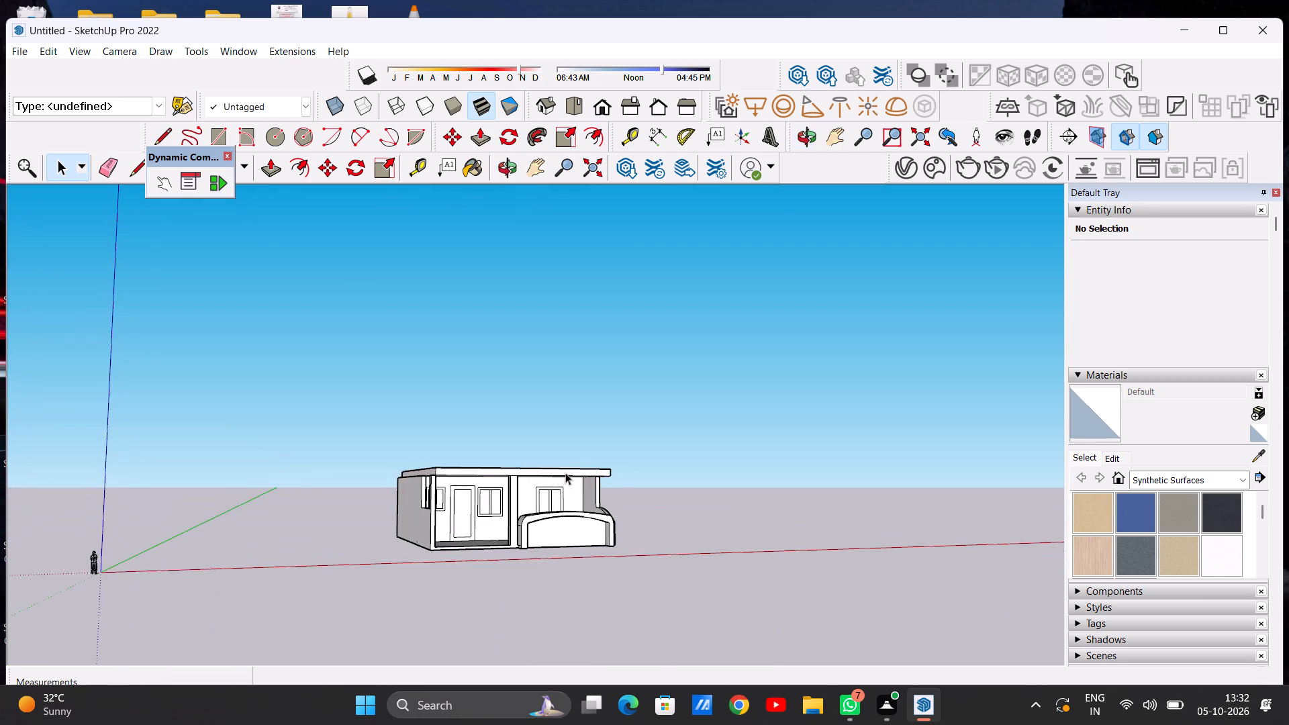
{"action": "scroll", "coordinate": [565, 473], "scroll_direction": "up", "scroll_amount": 7}
{"action": "middle_click_drag", "start_coordinate": [514, 500], "coordinate": [425, 511]}
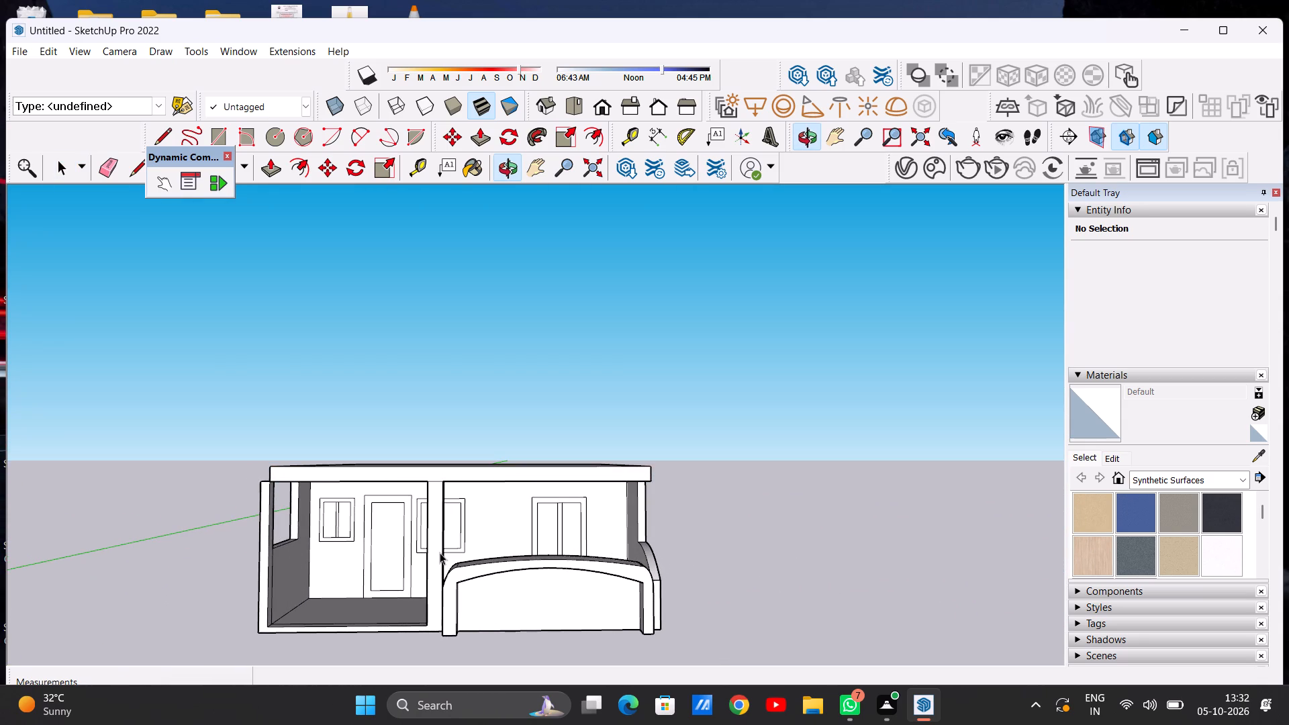
{"action": "scroll", "coordinate": [461, 551], "scroll_direction": "up", "scroll_amount": 2}
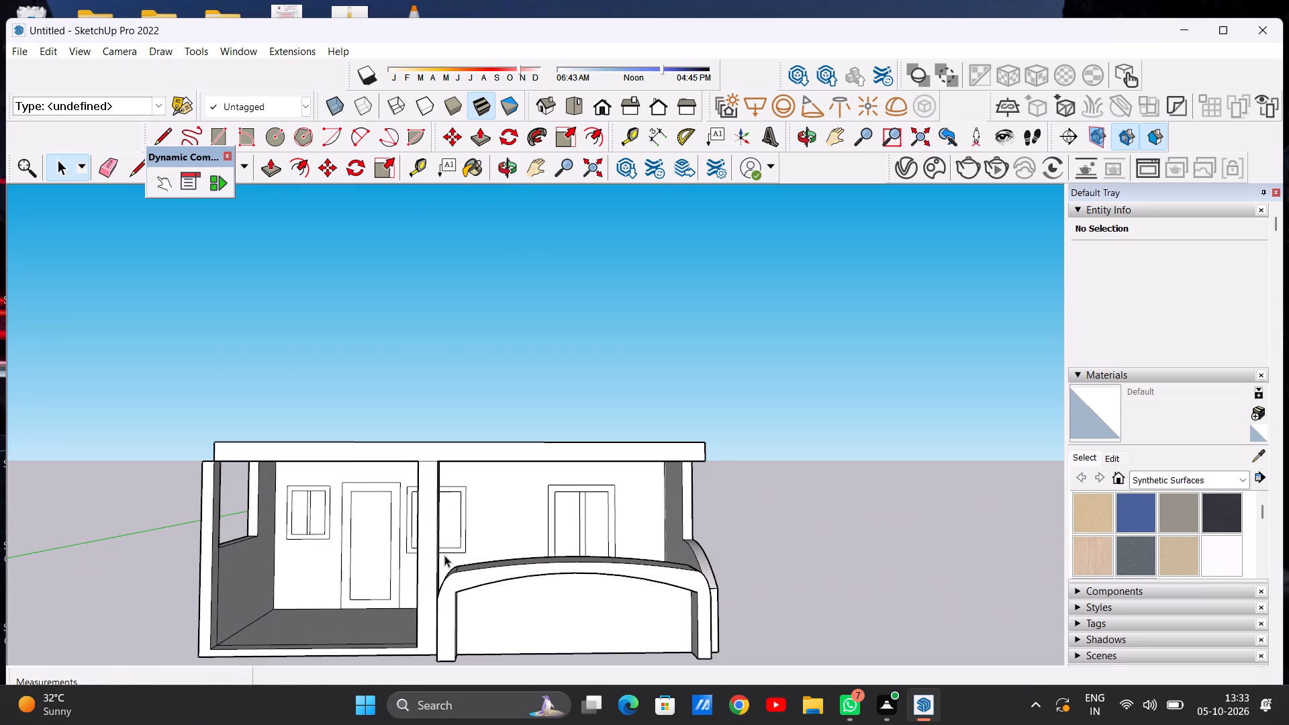
{"action": "scroll", "coordinate": [473, 563], "scroll_direction": "down", "scroll_amount": 2}
{"action": "scroll", "coordinate": [424, 548], "scroll_direction": "up", "scroll_amount": 5}
{"action": "scroll", "coordinate": [473, 489], "scroll_direction": "down", "scroll_amount": 6}
{"action": "middle_click_drag", "start_coordinate": [450, 489], "coordinate": [463, 542]}
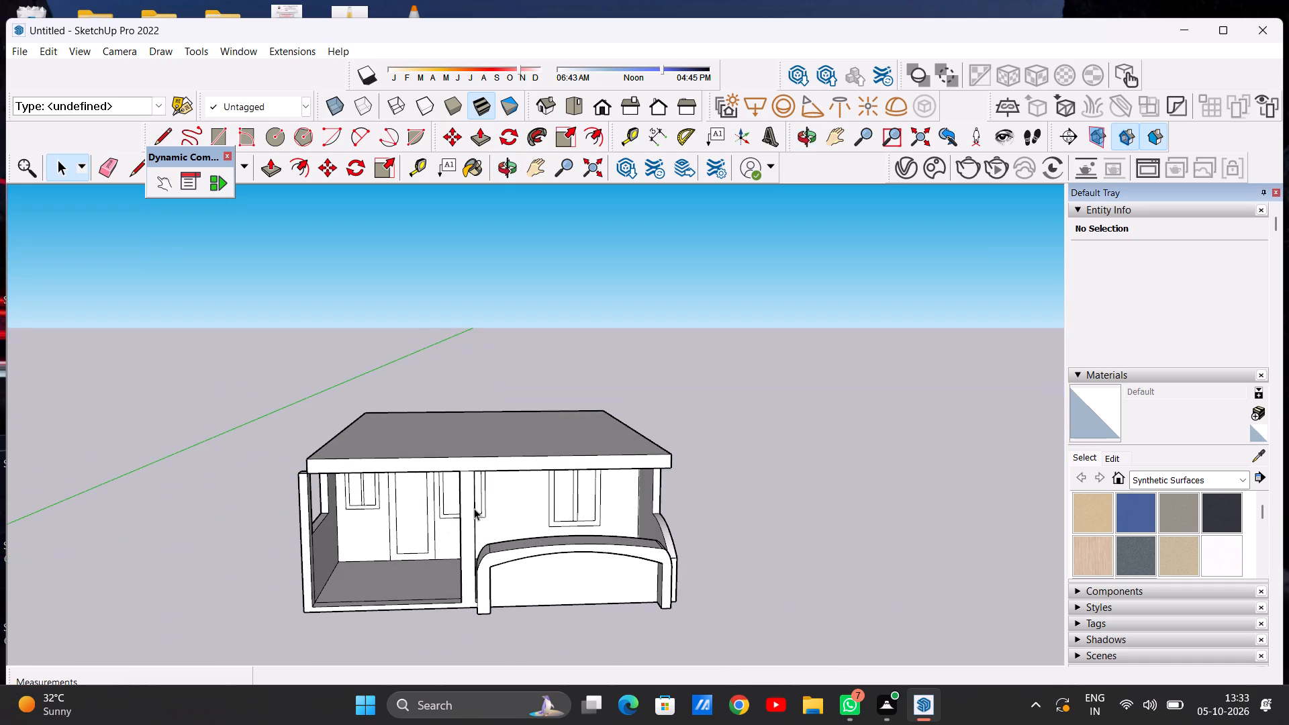
Undo the last five edits, from the side wall seam-line erasures back through the roof slab's front extension.
{"action": "key", "text": "ctrl+z"}
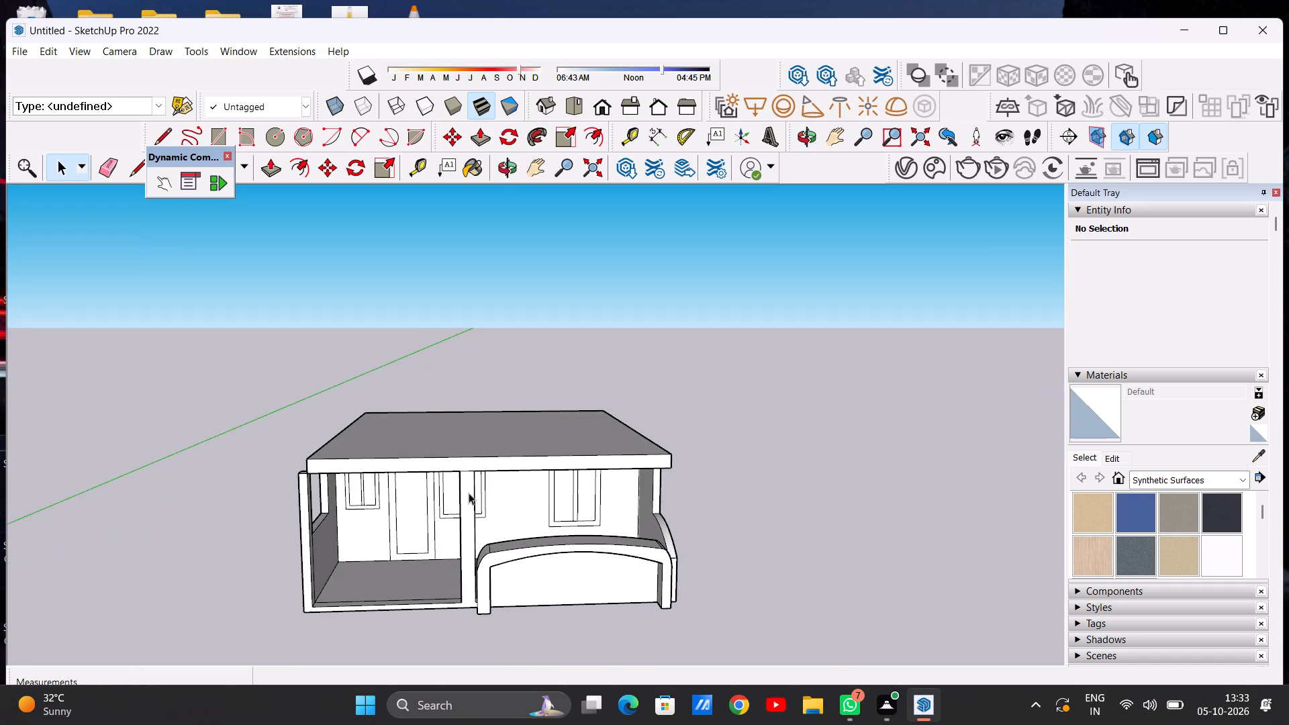
{"action": "key", "text": "ctrl+z"}
{"action": "middle_click_drag", "start_coordinate": [444, 493], "coordinate": [512, 567]}
{"action": "key", "text": "ctrl+z"}
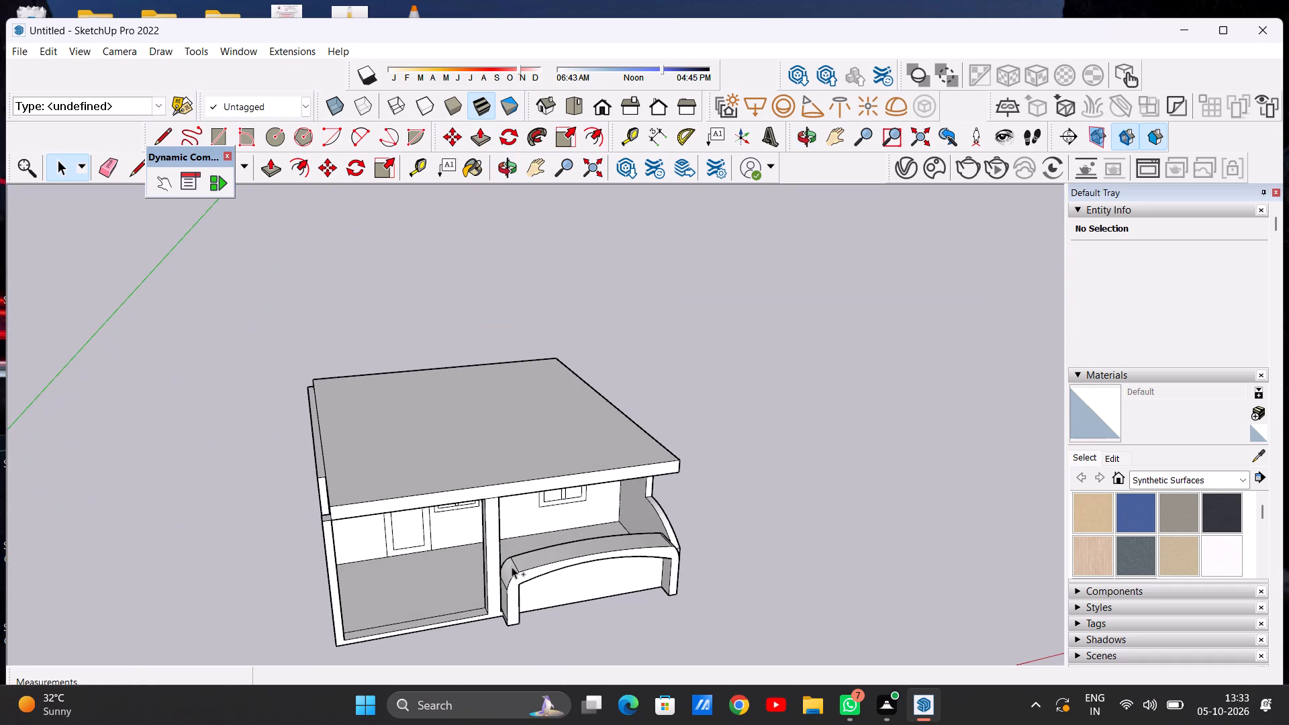
{"action": "key", "text": "ctrl+z"}
{"action": "key", "text": "ctrl+z"}
{"action": "scroll", "coordinate": [432, 471], "scroll_direction": "up", "scroll_amount": 5}
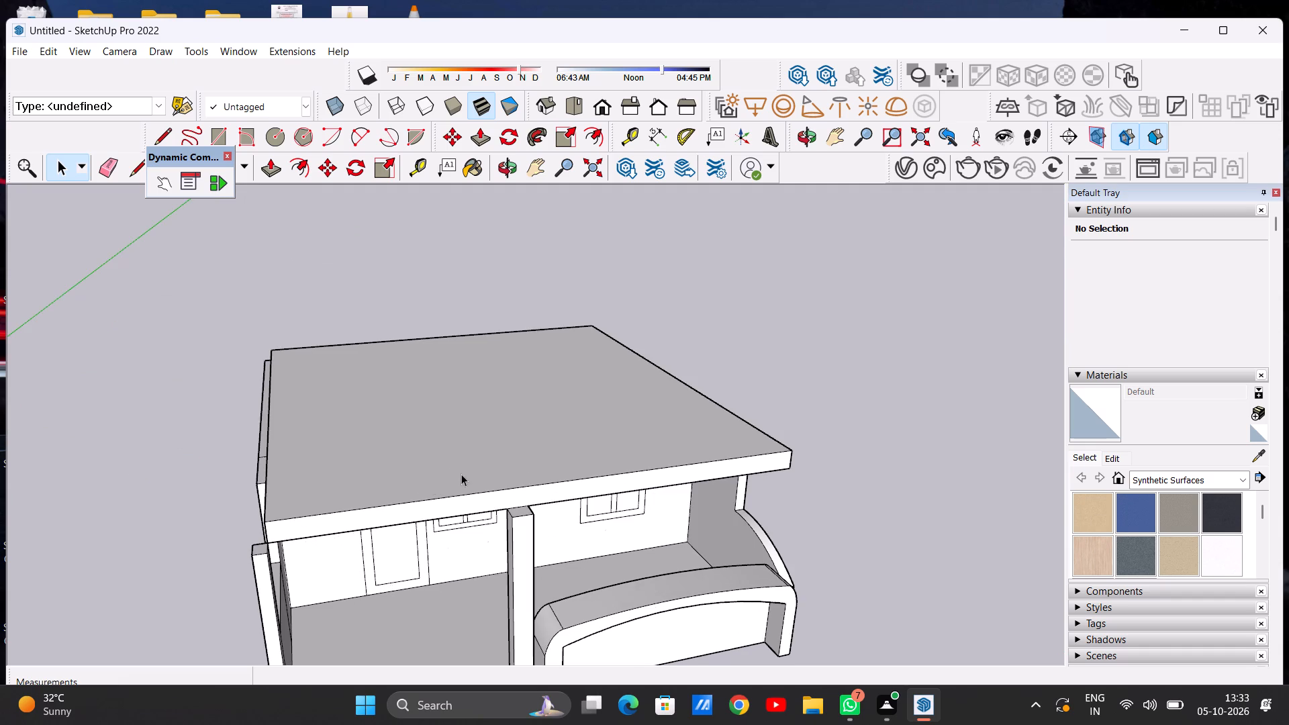
Undo the roof slab's extension over the front of the house.
{"action": "scroll", "coordinate": [512, 533], "scroll_direction": "up", "scroll_amount": 5}
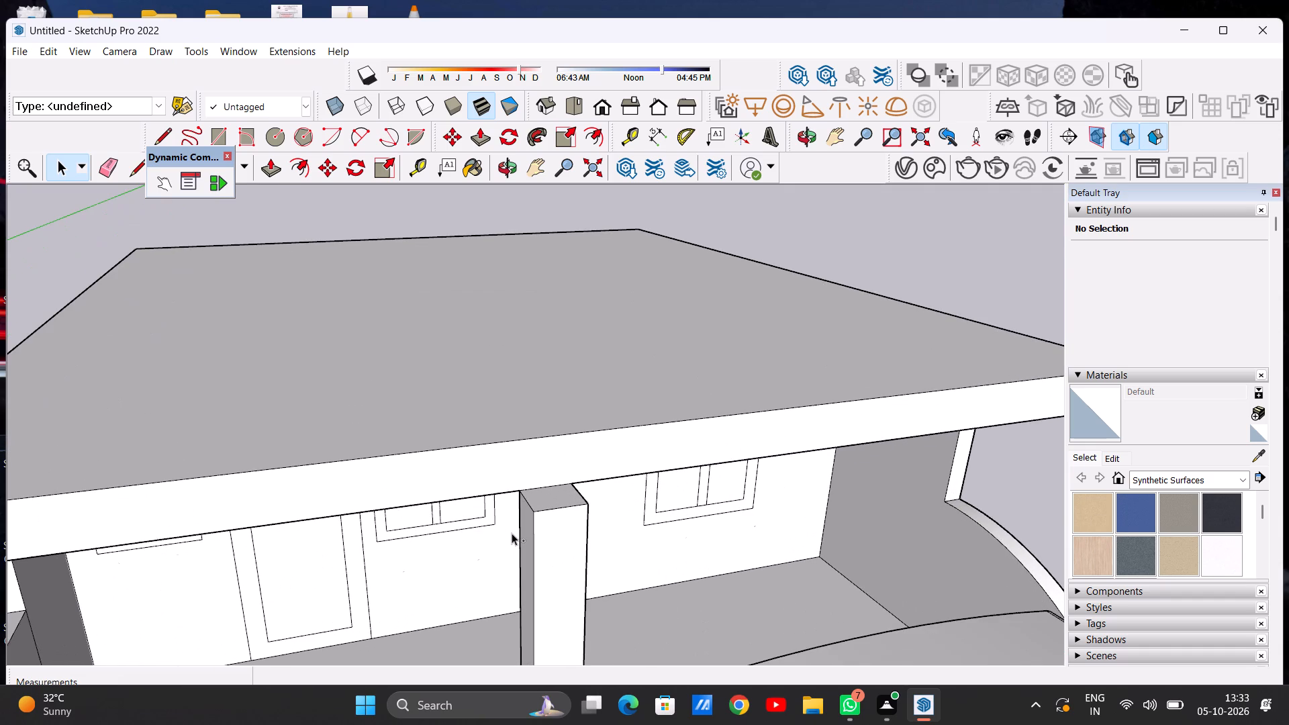
{"action": "key", "text": "ctrl+z"}
{"action": "scroll", "coordinate": [516, 534], "scroll_direction": "down", "scroll_amount": 12}
{"action": "middle_click_drag", "start_coordinate": [546, 541], "coordinate": [492, 526]}
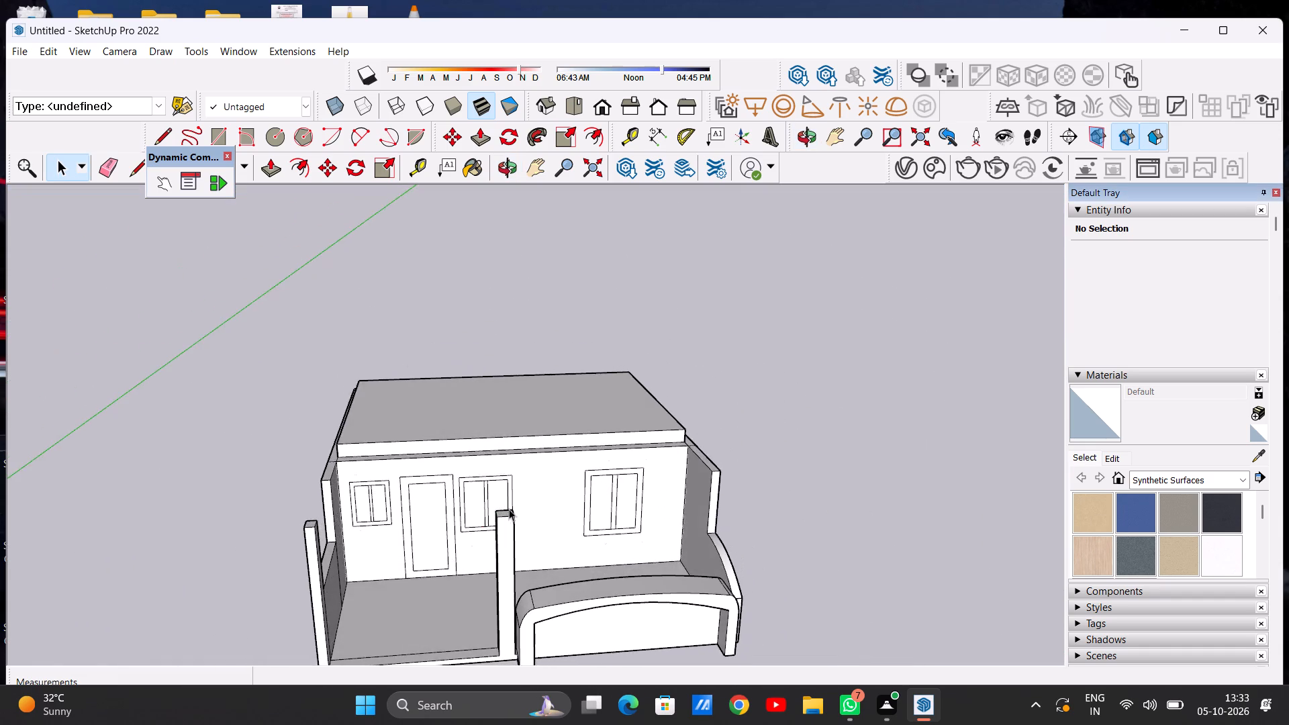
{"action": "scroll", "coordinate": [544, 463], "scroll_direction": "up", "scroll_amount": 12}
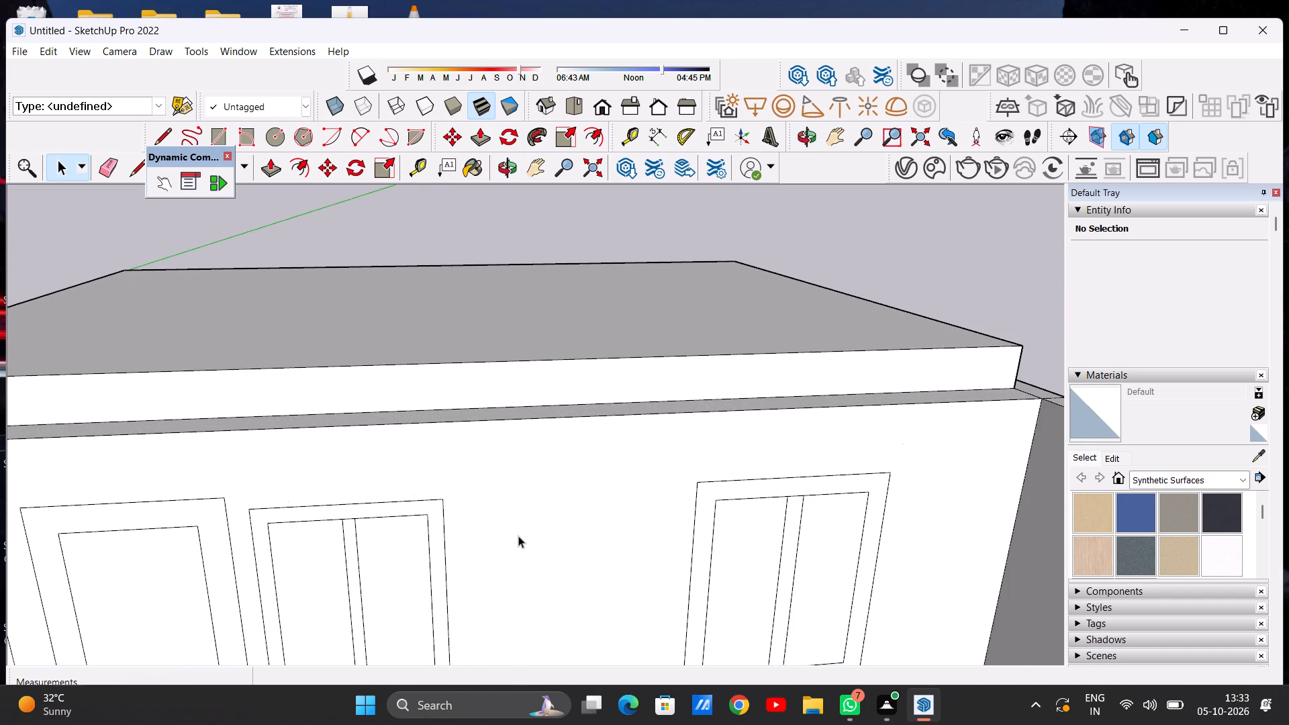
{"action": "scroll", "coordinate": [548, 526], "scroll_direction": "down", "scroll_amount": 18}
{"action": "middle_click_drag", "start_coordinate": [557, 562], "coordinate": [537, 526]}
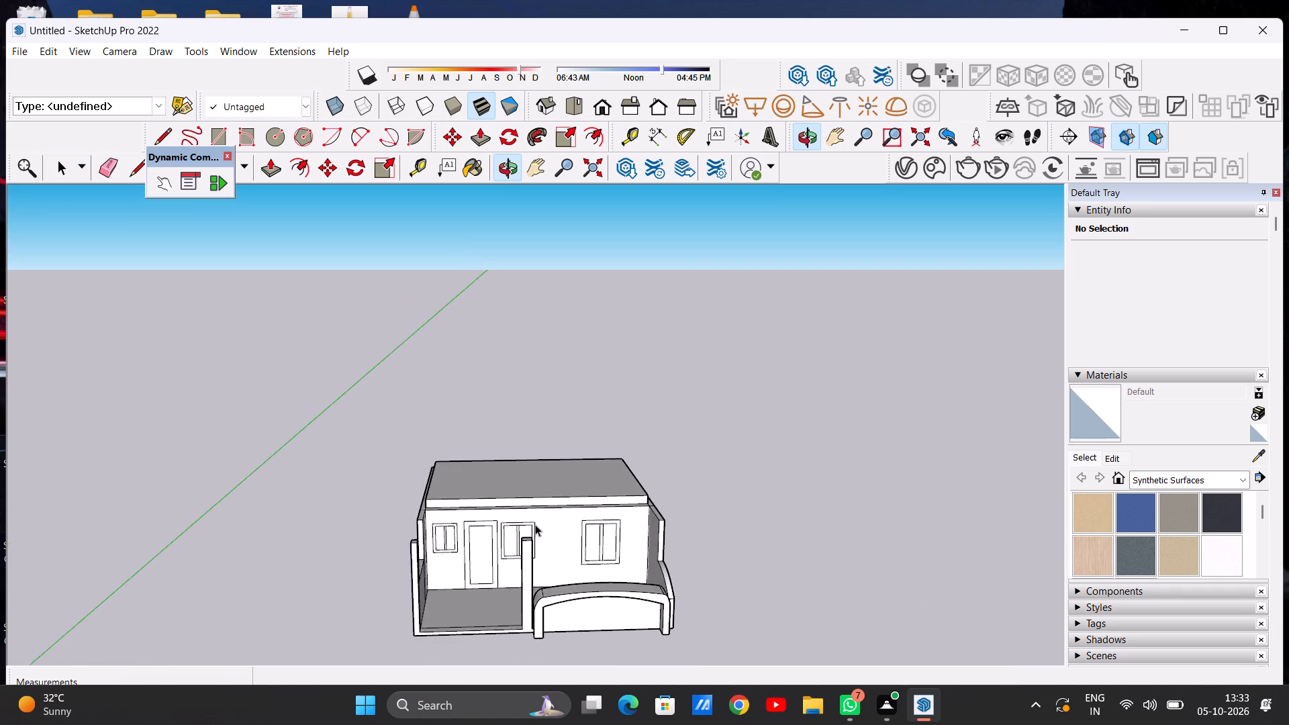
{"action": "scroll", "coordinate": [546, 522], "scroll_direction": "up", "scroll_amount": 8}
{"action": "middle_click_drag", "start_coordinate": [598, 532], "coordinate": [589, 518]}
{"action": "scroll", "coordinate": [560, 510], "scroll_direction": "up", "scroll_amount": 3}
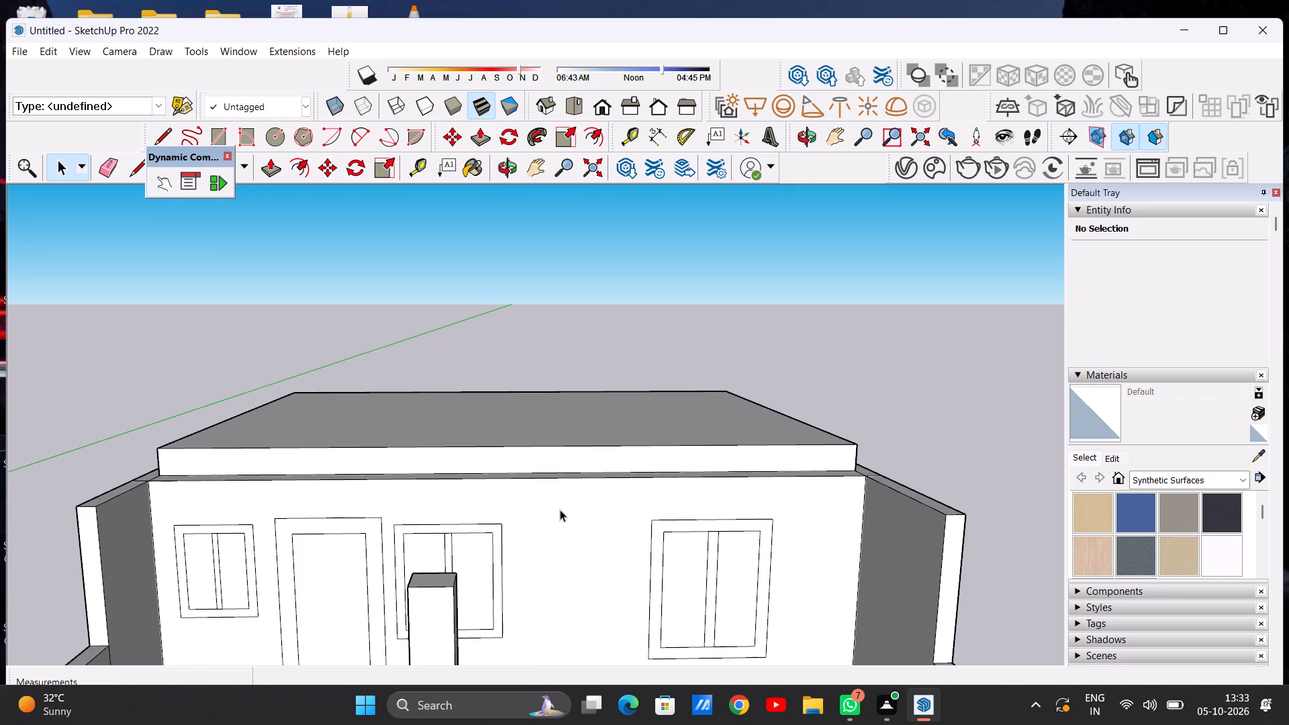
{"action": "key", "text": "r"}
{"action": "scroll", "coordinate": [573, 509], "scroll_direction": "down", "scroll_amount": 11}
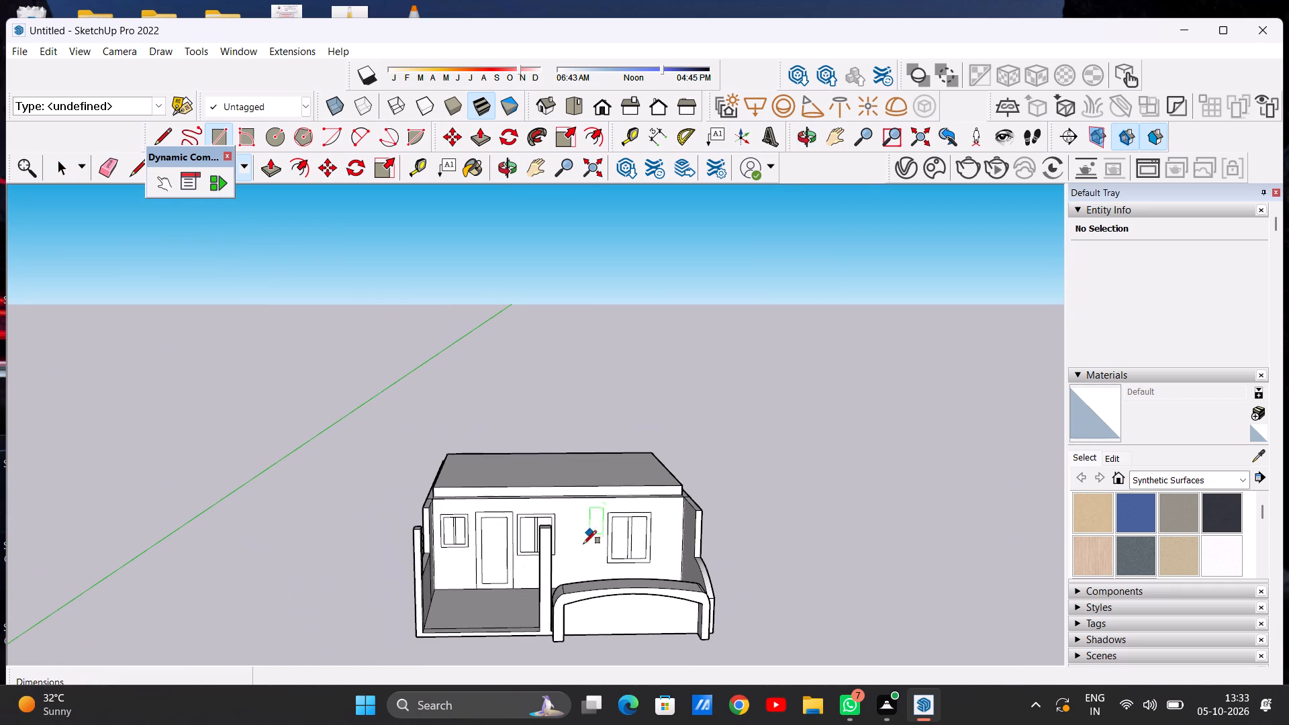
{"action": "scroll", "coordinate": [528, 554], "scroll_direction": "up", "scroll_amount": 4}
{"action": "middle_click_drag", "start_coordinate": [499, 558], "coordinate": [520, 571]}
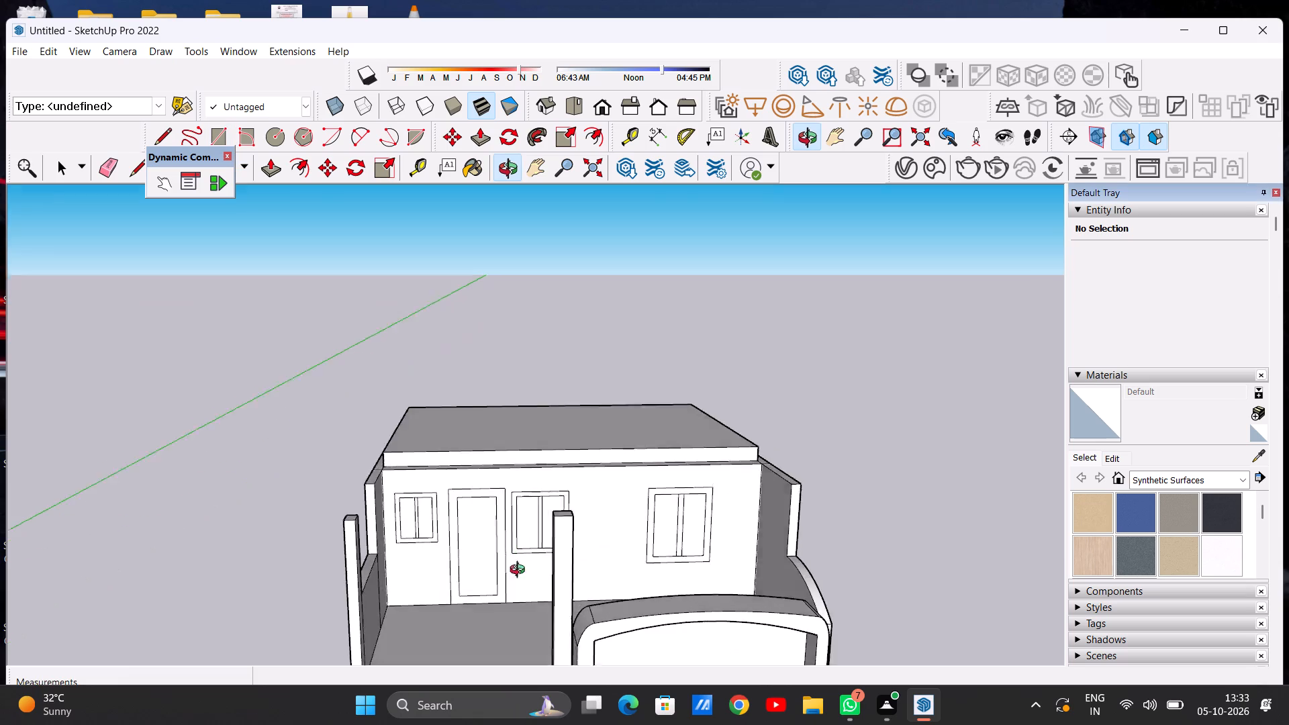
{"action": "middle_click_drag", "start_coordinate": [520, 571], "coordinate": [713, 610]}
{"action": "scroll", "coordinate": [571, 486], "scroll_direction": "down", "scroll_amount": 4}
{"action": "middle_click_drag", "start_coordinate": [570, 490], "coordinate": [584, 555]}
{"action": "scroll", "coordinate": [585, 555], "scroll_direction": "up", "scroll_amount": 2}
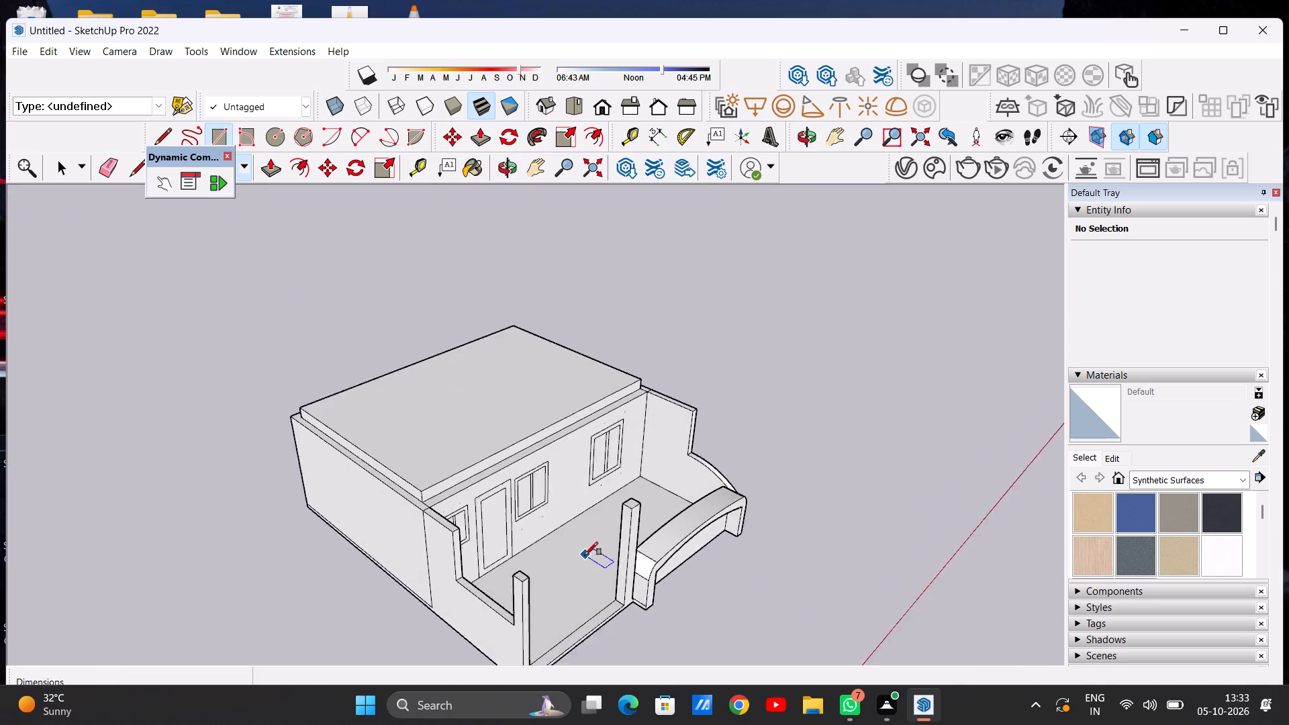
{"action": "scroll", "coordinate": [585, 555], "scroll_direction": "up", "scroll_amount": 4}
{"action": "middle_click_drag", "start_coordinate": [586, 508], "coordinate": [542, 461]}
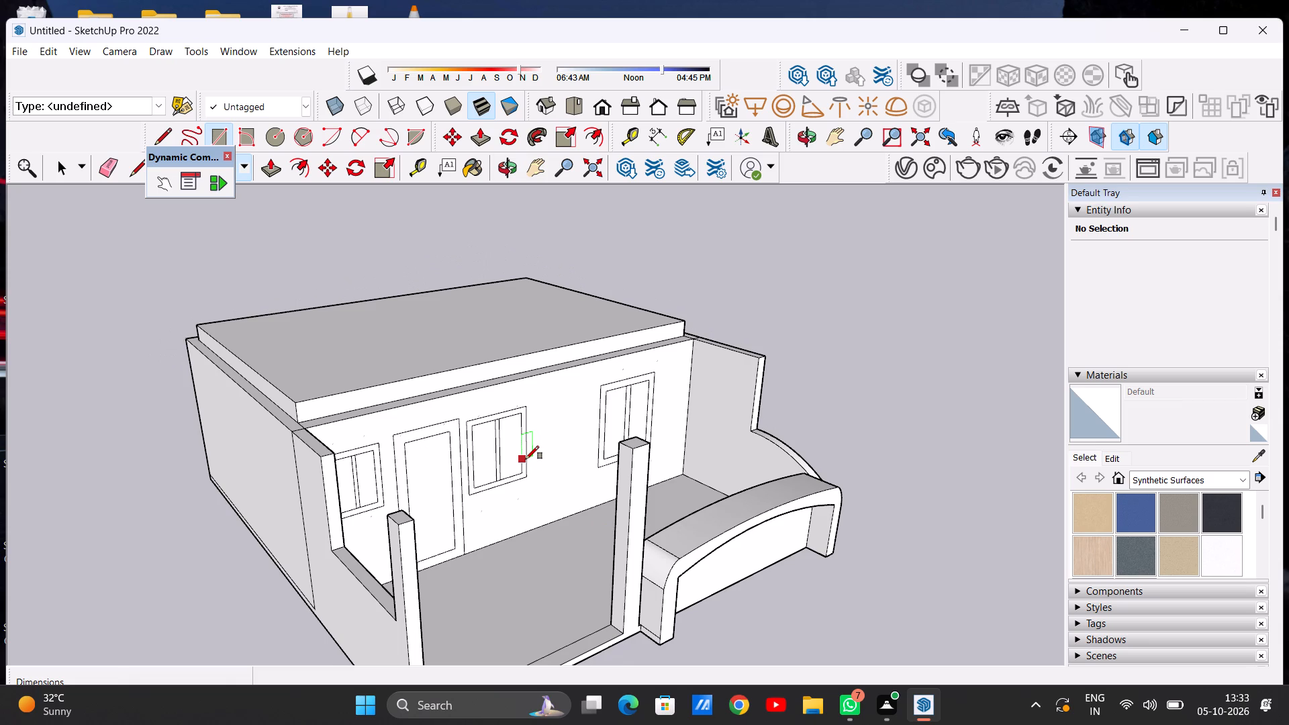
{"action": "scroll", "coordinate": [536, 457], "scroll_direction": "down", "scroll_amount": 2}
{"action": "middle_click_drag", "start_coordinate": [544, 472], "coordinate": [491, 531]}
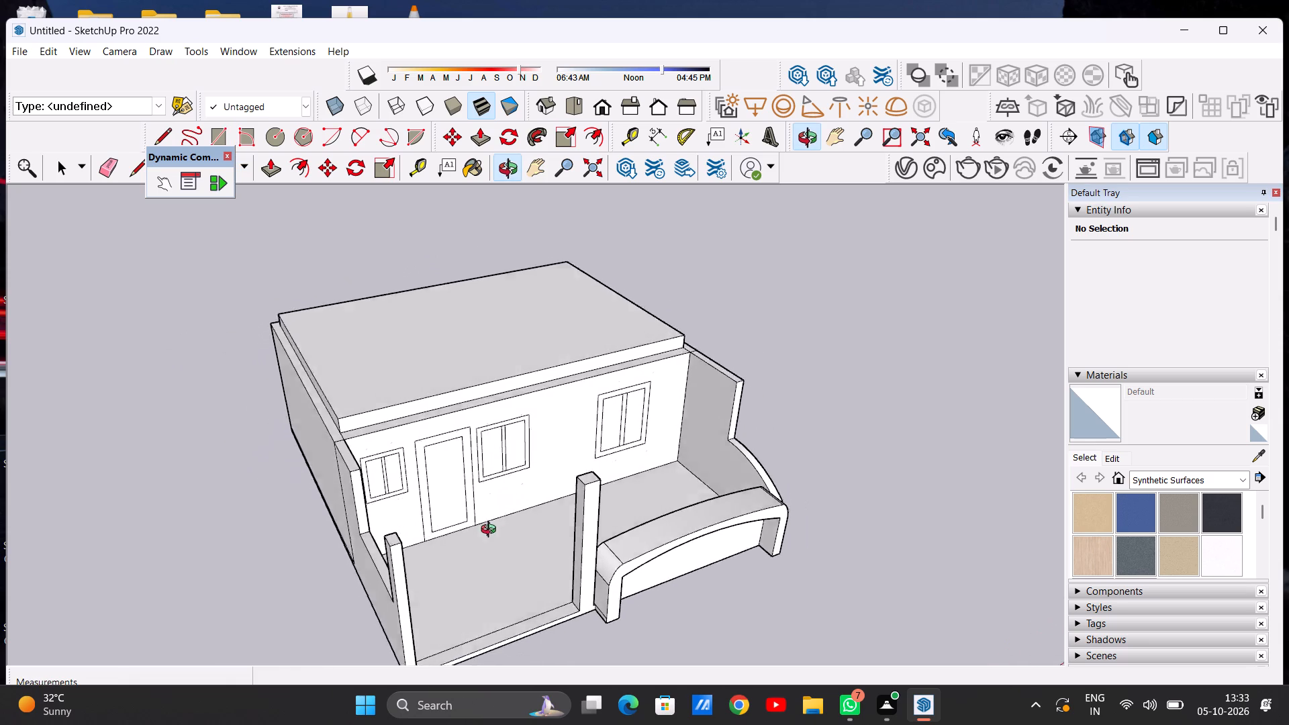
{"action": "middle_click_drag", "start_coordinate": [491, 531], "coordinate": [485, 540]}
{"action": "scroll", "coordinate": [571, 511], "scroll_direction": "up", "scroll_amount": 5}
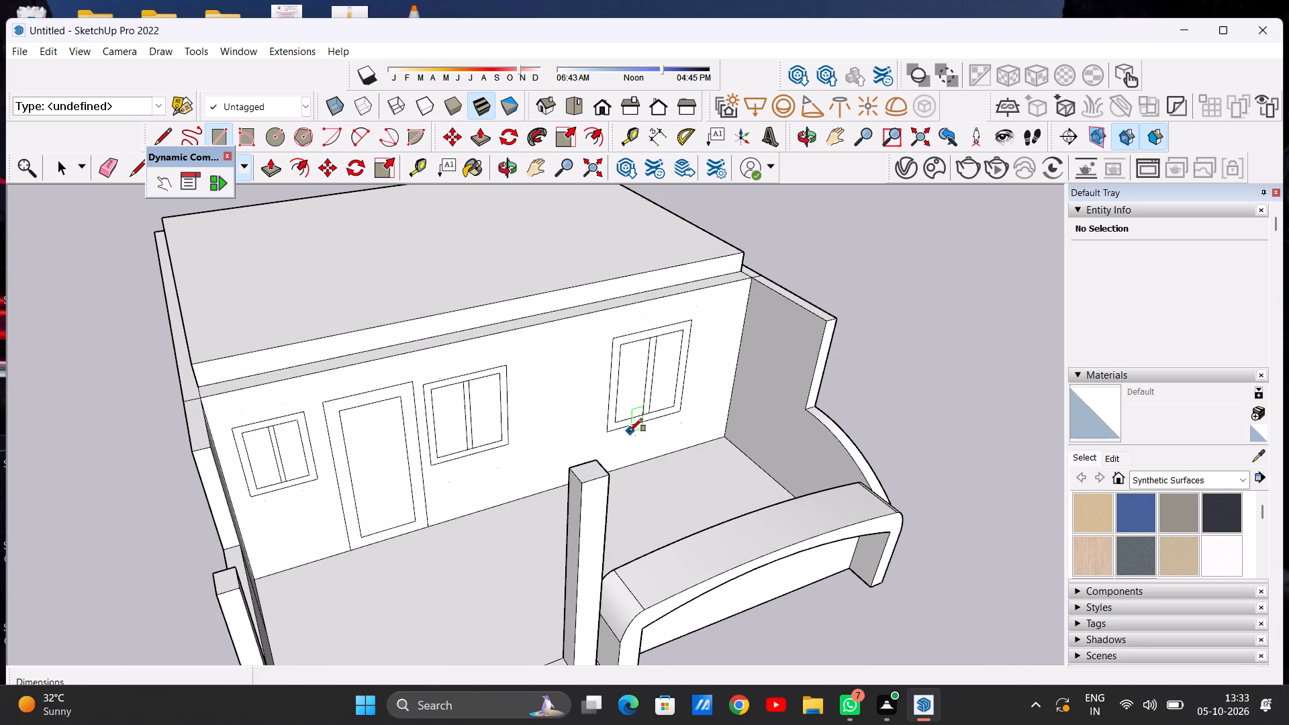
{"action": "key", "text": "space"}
Push down the top of the veranda's middle column by about 11' 3" with Push/Pull.
{"action": "type", "text": "p"}
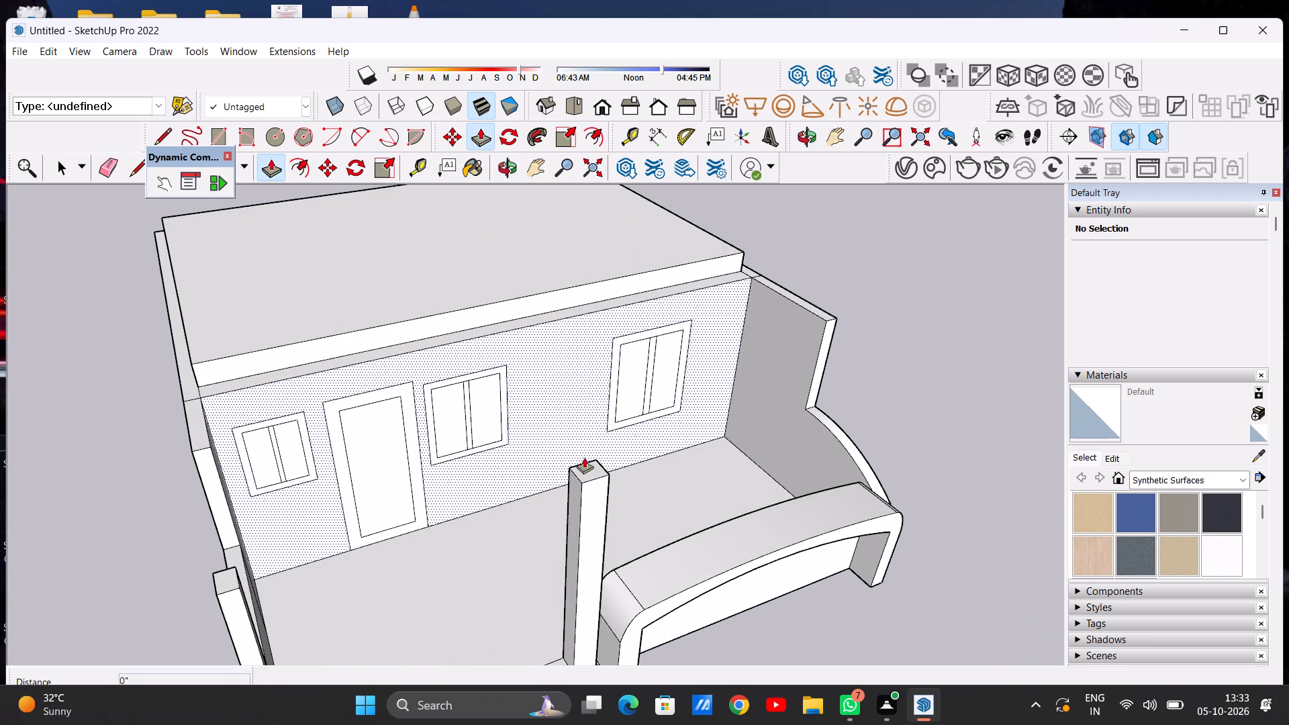
{"action": "left_click", "coordinate": [587, 465]}
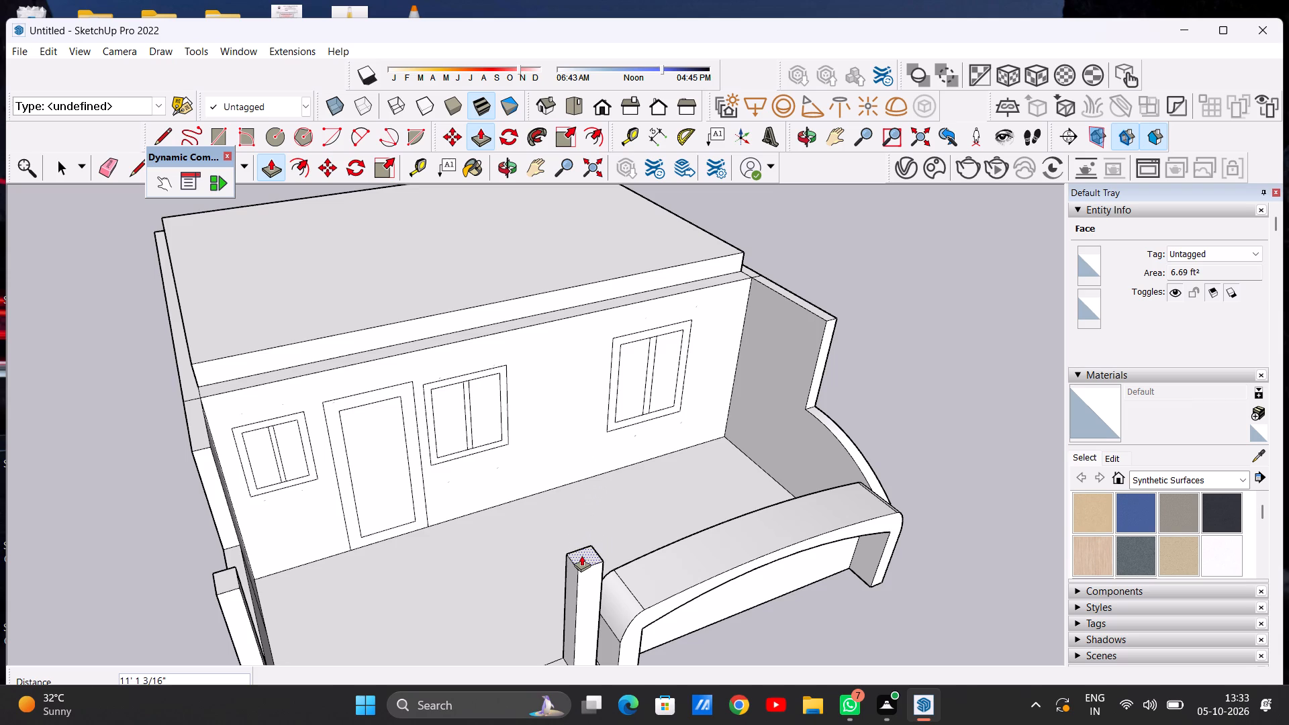
{"action": "left_click", "coordinate": [581, 555]}
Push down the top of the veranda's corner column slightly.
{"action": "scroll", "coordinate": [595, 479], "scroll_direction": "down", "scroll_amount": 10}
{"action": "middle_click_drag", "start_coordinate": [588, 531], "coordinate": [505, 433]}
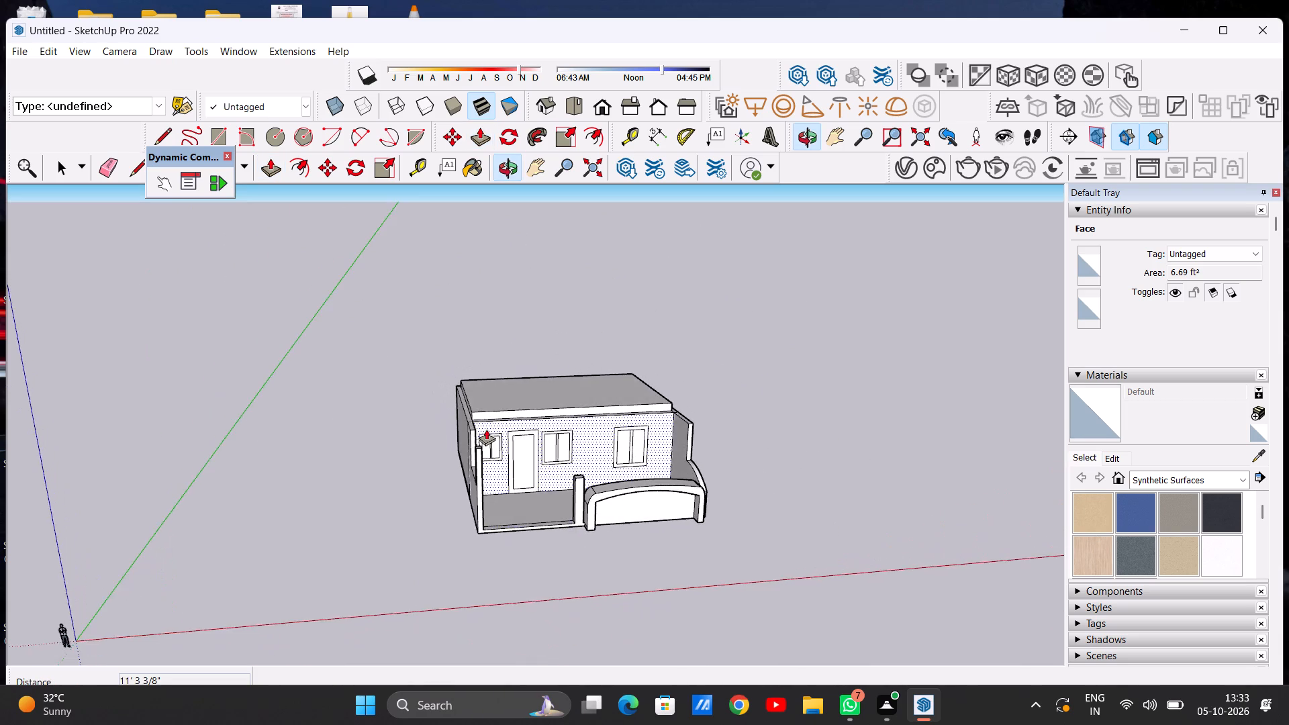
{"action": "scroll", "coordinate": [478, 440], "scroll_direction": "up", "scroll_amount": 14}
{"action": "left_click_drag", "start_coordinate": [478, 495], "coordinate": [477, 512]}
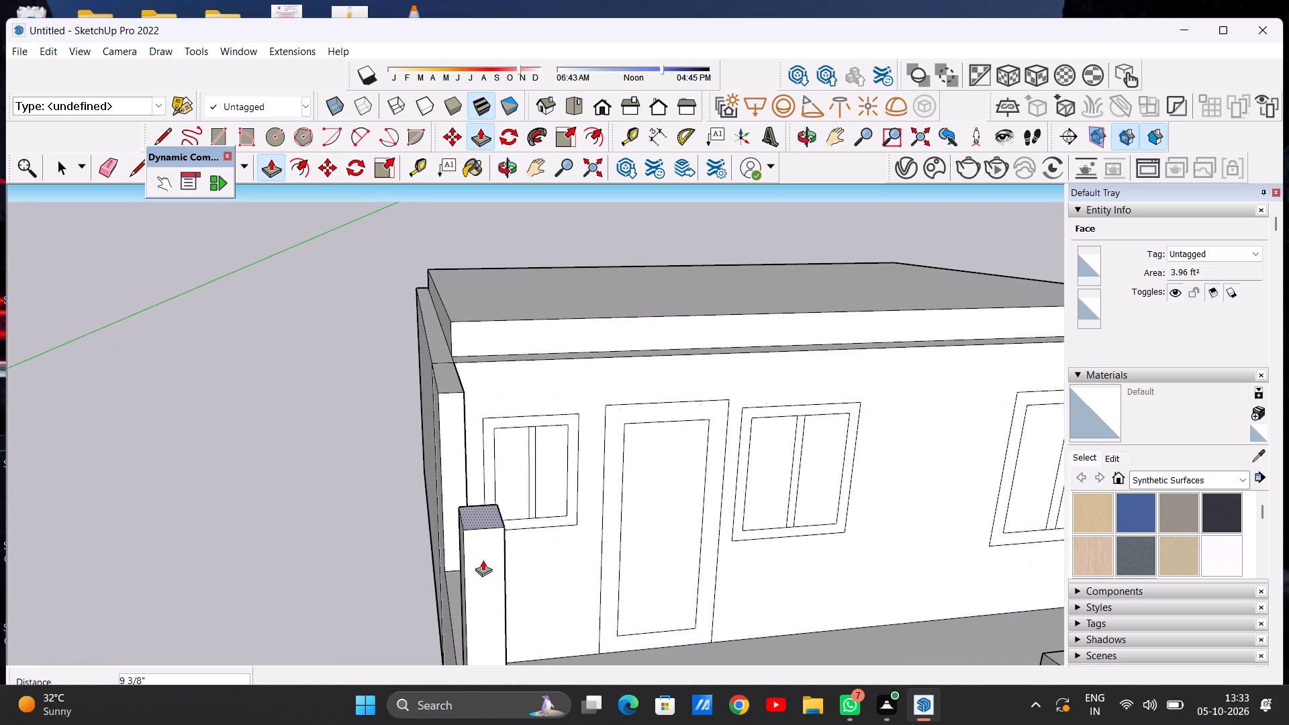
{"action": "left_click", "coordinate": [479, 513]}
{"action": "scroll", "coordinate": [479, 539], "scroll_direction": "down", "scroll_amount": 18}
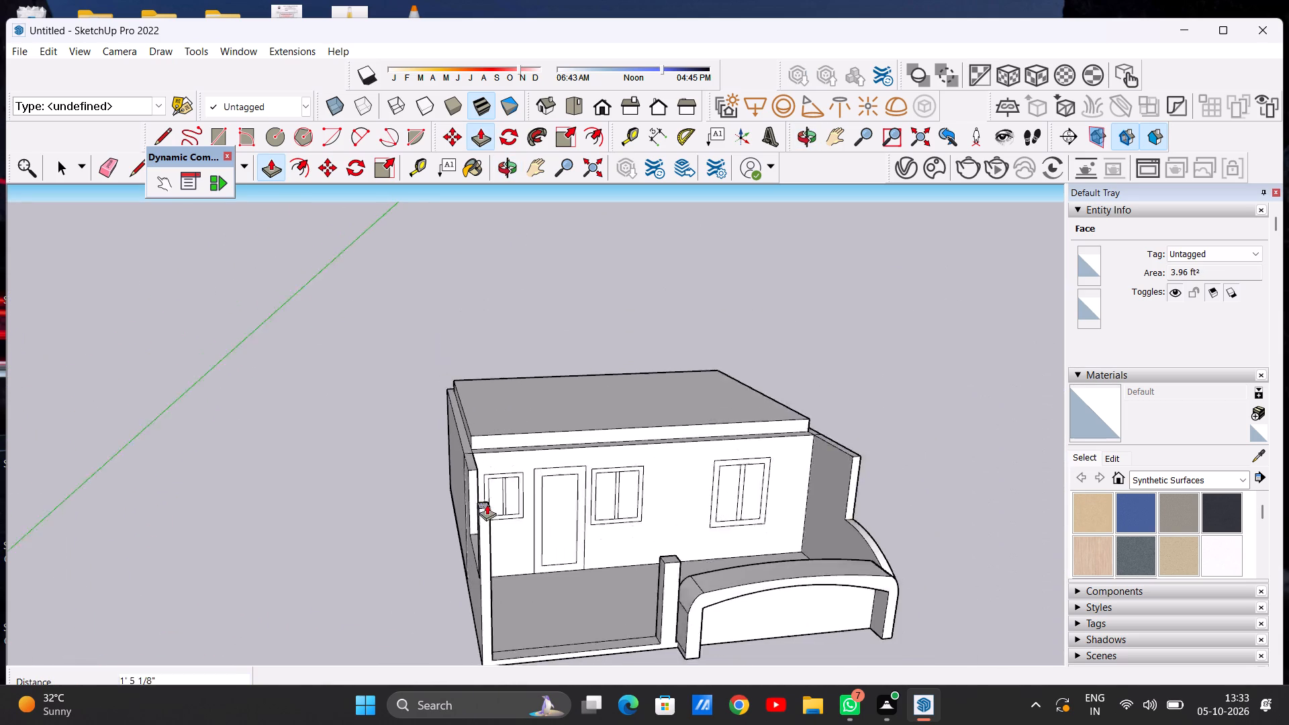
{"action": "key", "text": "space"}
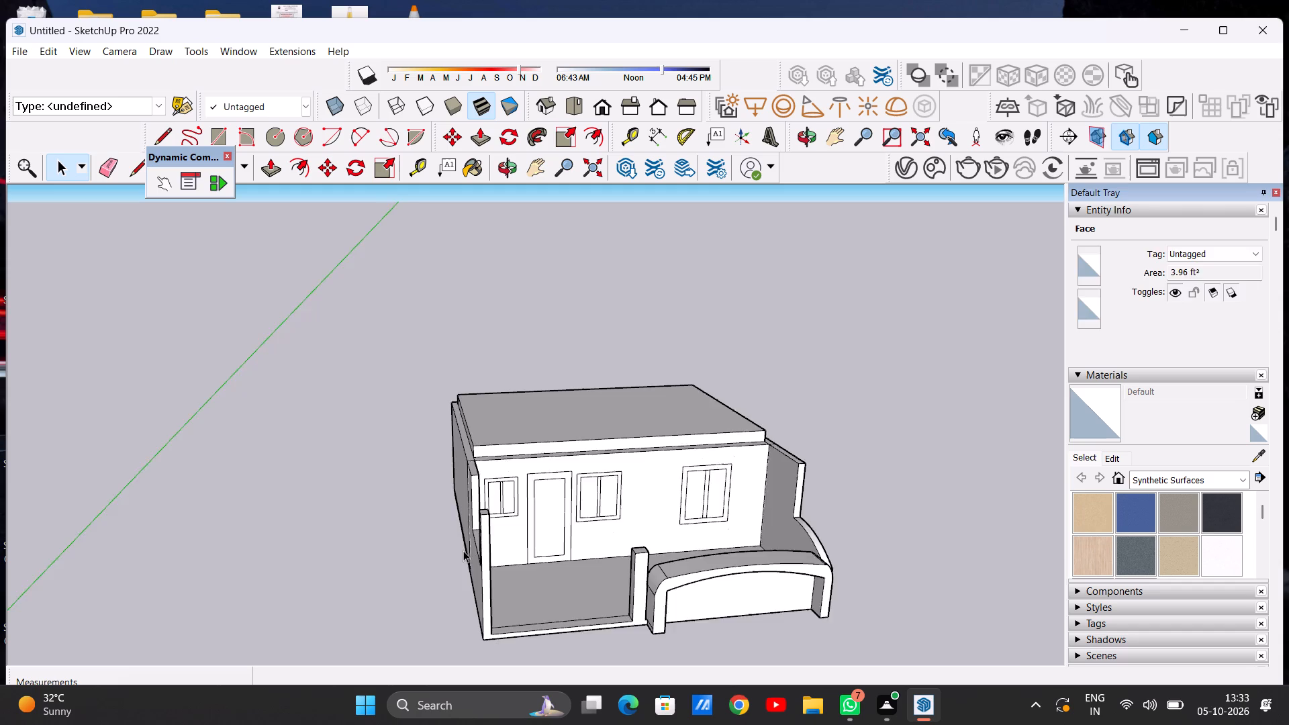
Lower the top face of the low veranda side wall between the corner column and the tall side wall.
{"action": "scroll", "coordinate": [462, 545], "scroll_direction": "up", "scroll_amount": 5}
{"action": "middle_click_drag", "start_coordinate": [461, 547], "coordinate": [485, 548]}
{"action": "key", "text": "space"}
{"action": "middle_click_drag", "start_coordinate": [473, 540], "coordinate": [477, 540]}
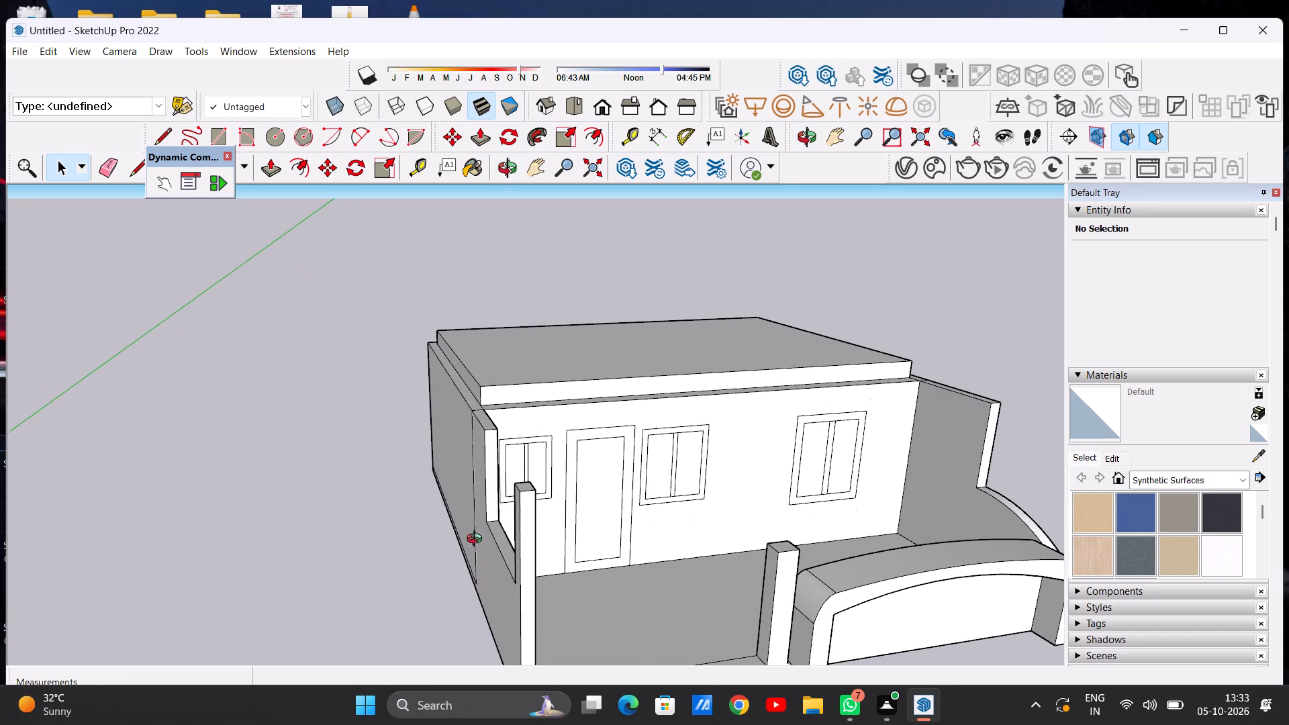
{"action": "middle_click_drag", "start_coordinate": [477, 540], "coordinate": [557, 547]}
{"action": "scroll", "coordinate": [562, 546], "scroll_direction": "up", "scroll_amount": 5}
{"action": "key", "text": "p"}
{"action": "scroll", "coordinate": [560, 547], "scroll_direction": "up", "scroll_amount": 6}
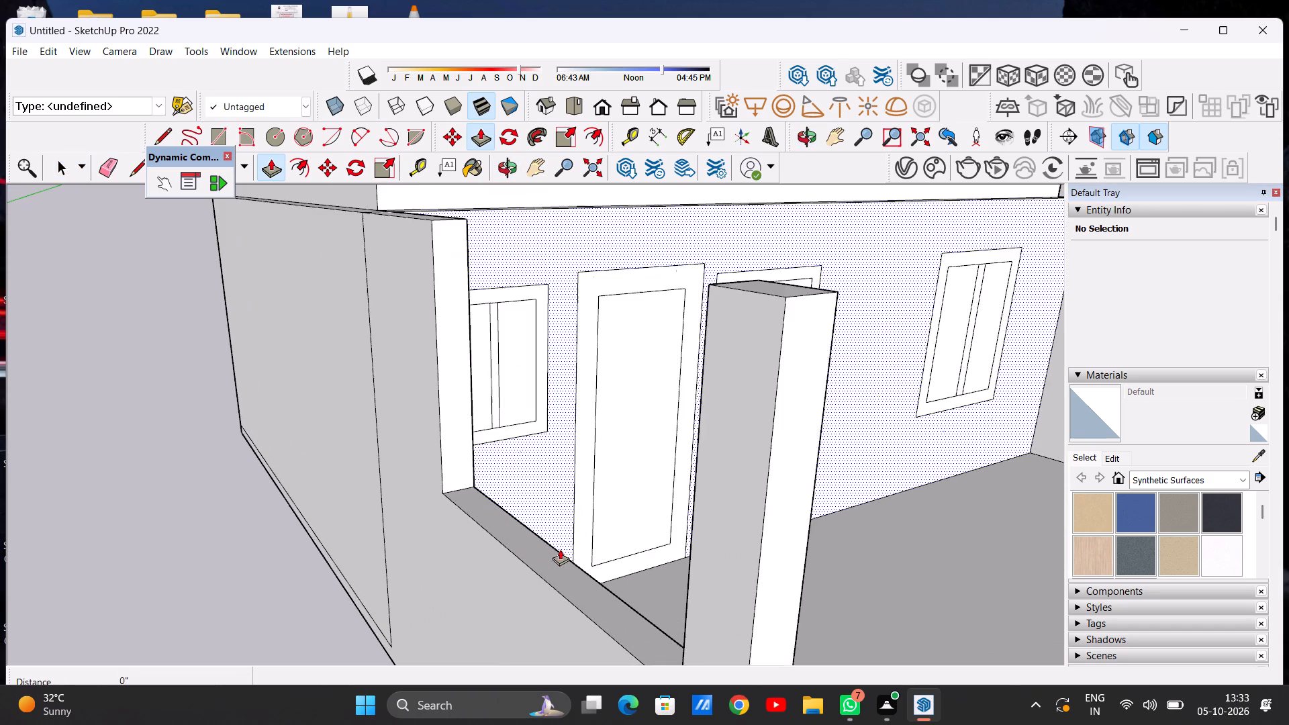
{"action": "left_click", "coordinate": [562, 580]}
{"action": "scroll", "coordinate": [559, 577], "scroll_direction": "down", "scroll_amount": 6}
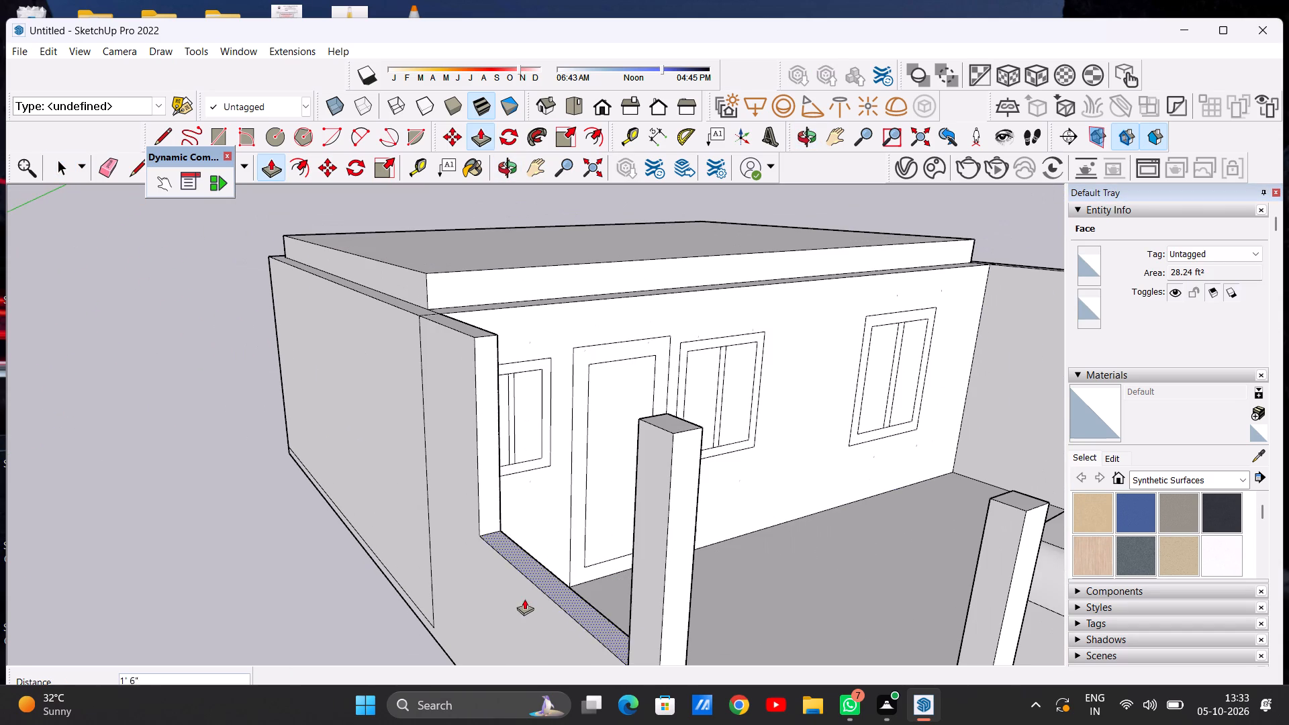
{"action": "left_click", "coordinate": [509, 639]}
{"action": "key", "text": "space"}
{"action": "scroll", "coordinate": [565, 534], "scroll_direction": "down", "scroll_amount": 2}
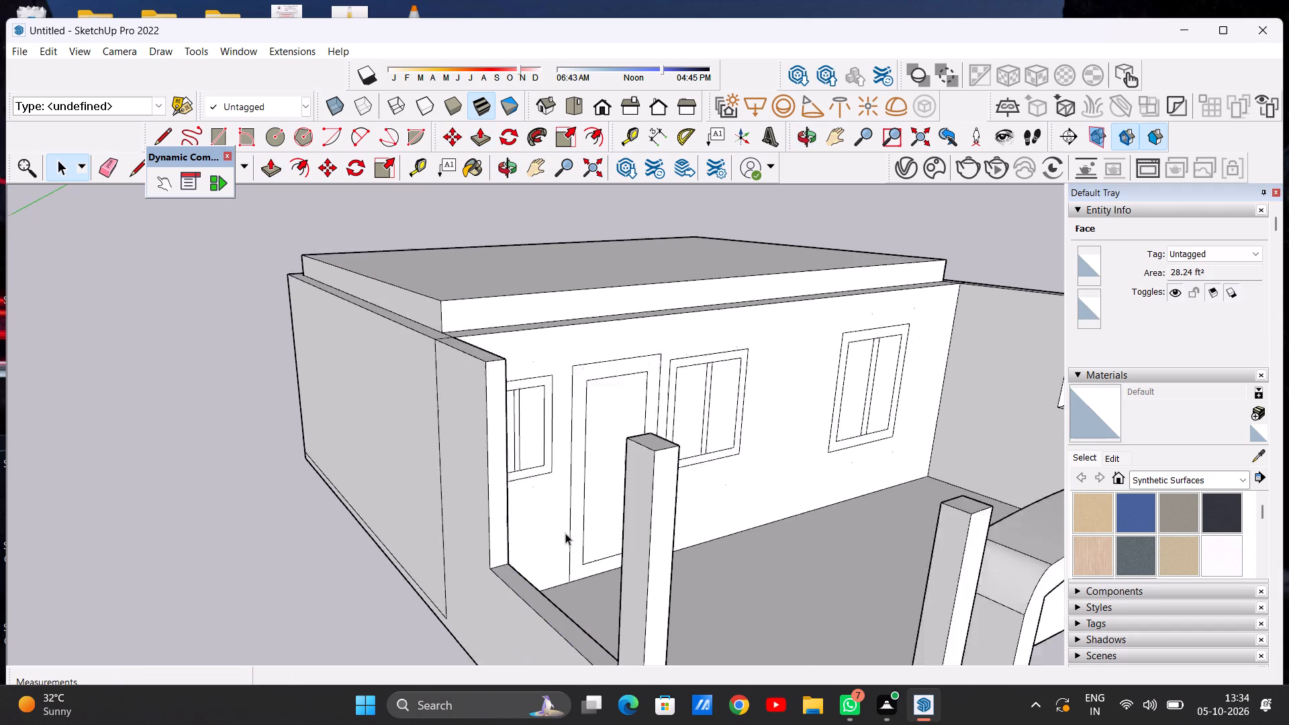
Push down the top of the veranda's corner column by 10' 6" to match the middle column's height.
{"action": "scroll", "coordinate": [565, 533], "scroll_direction": "down", "scroll_amount": 8}
{"action": "middle_click_drag", "start_coordinate": [587, 529], "coordinate": [430, 500]}
{"action": "scroll", "coordinate": [466, 465], "scroll_direction": "up", "scroll_amount": 4}
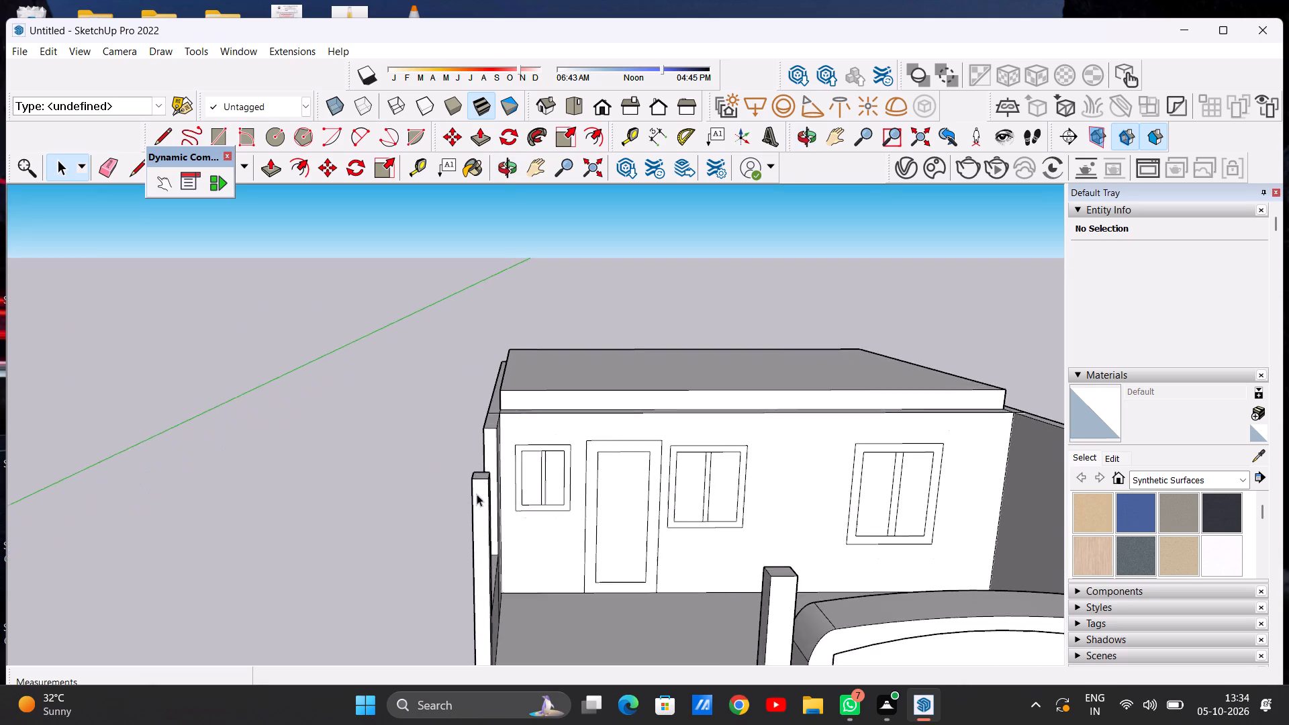
{"action": "scroll", "coordinate": [477, 494], "scroll_direction": "up", "scroll_amount": 1}
{"action": "middle_click_drag", "start_coordinate": [477, 494], "coordinate": [481, 565]}
{"action": "scroll", "coordinate": [487, 539], "scroll_direction": "up", "scroll_amount": 7}
{"action": "key", "text": "p"}
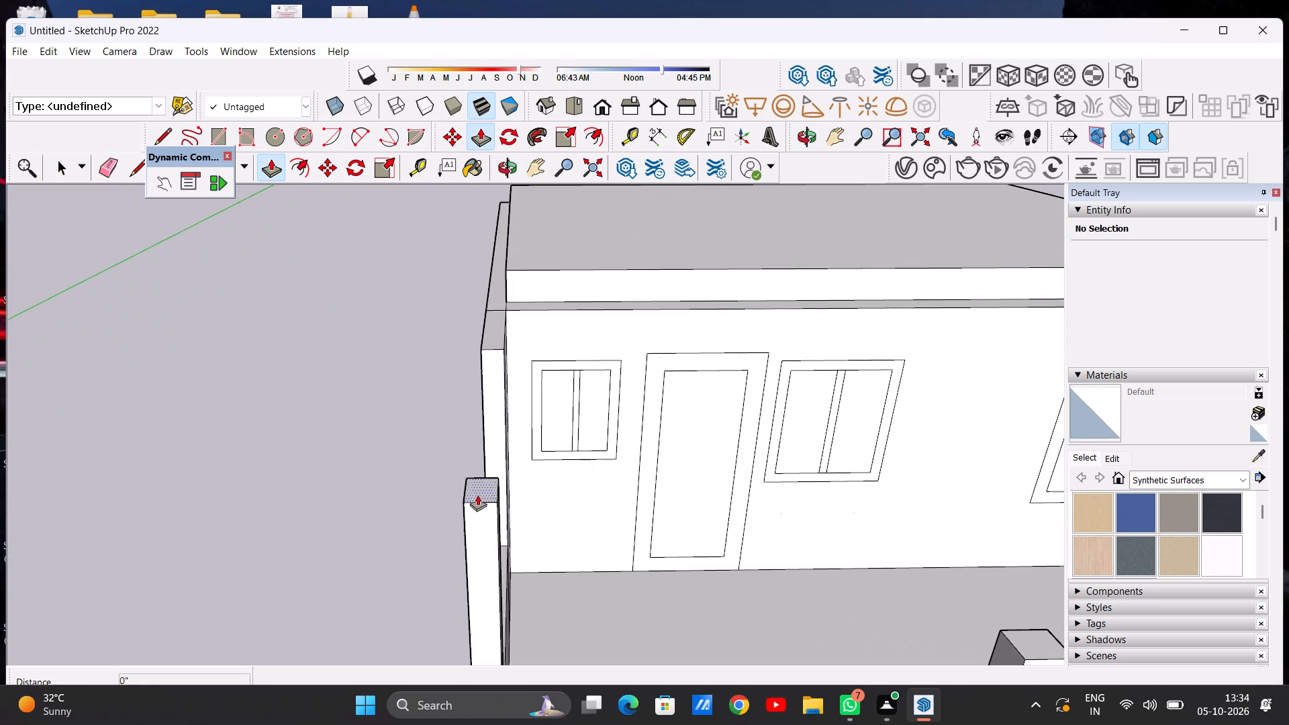
{"action": "scroll", "coordinate": [484, 484], "scroll_direction": "up", "scroll_amount": 5}
{"action": "left_click", "coordinate": [484, 484]}
{"action": "scroll", "coordinate": [485, 556], "scroll_direction": "down", "scroll_amount": 17}
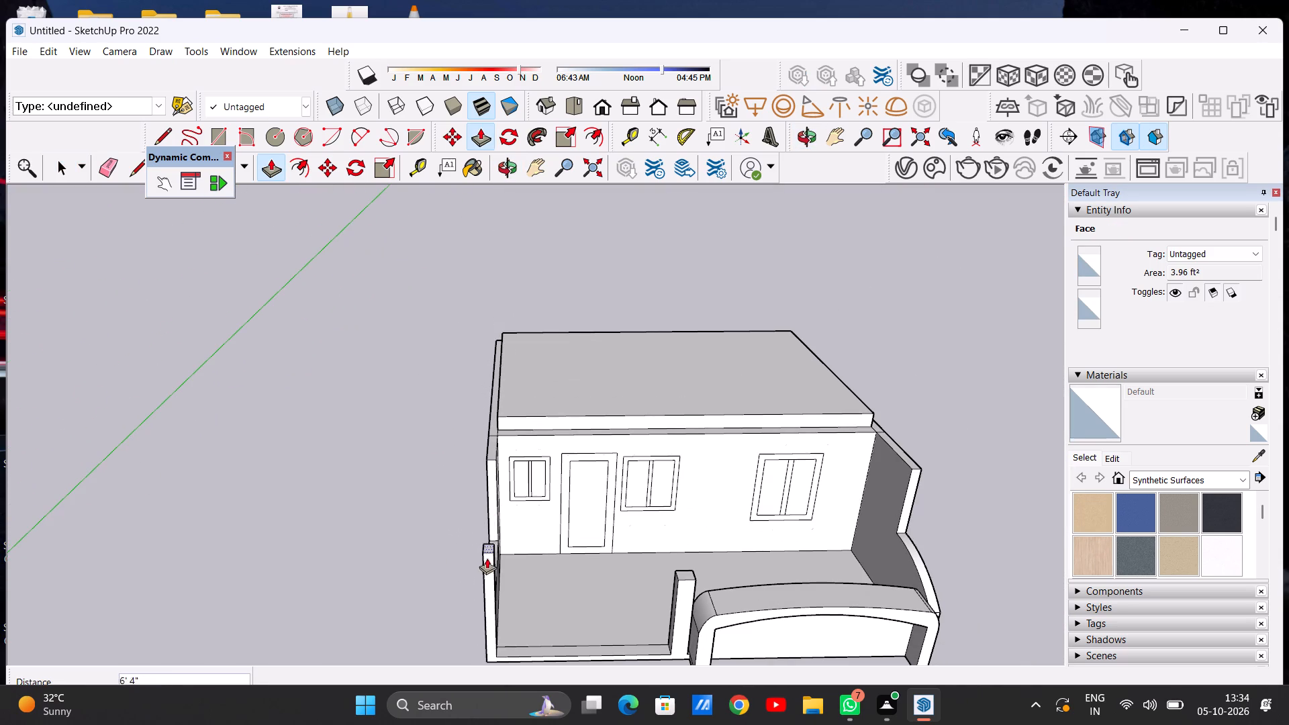
{"action": "left_click", "coordinate": [679, 577]}
{"action": "key", "text": "space"}
Review the house from the front and both sides, checking the veranda columns, low side wall, arched wall and roof slab.
{"action": "scroll", "coordinate": [679, 618], "scroll_direction": "down", "scroll_amount": 6}
{"action": "middle_click_drag", "start_coordinate": [684, 624], "coordinate": [652, 483]}
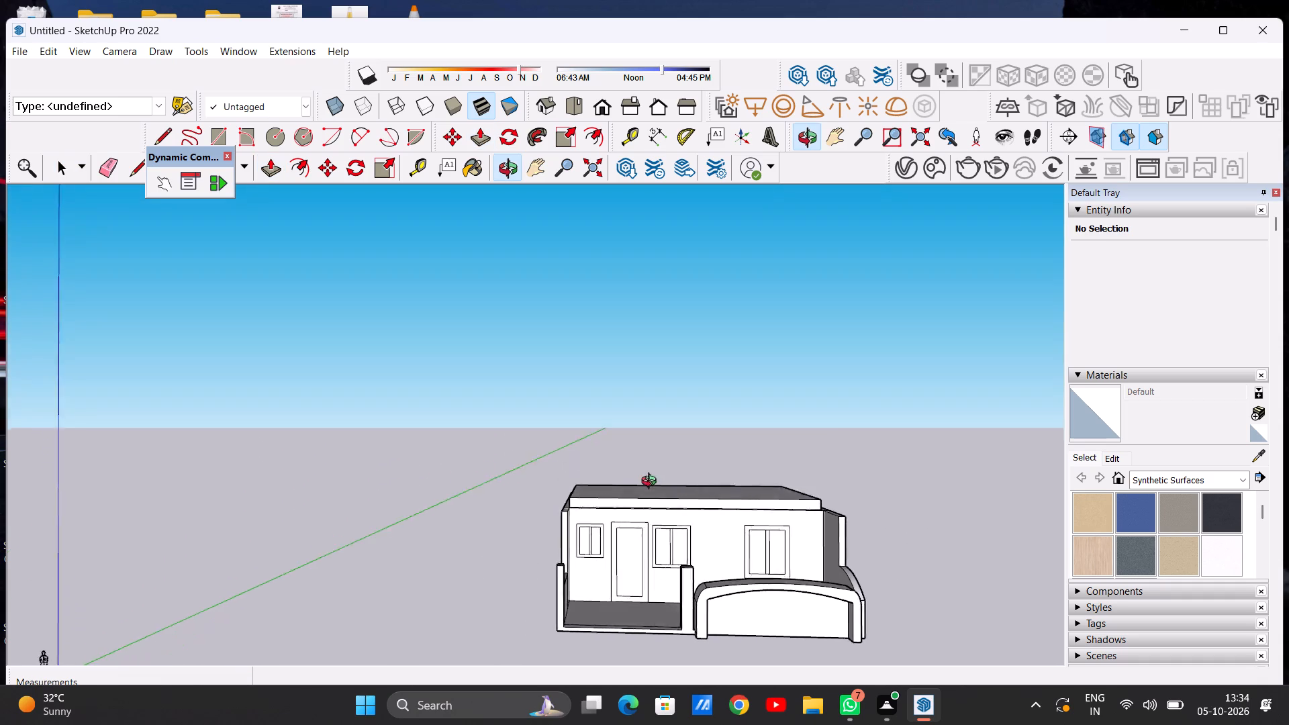
{"action": "middle_click_drag", "start_coordinate": [652, 483], "coordinate": [667, 463]}
{"action": "scroll", "coordinate": [558, 579], "scroll_direction": "up", "scroll_amount": 6}
{"action": "scroll", "coordinate": [558, 579], "scroll_direction": "down", "scroll_amount": 9}
{"action": "middle_click_drag", "start_coordinate": [588, 587], "coordinate": [561, 594]}
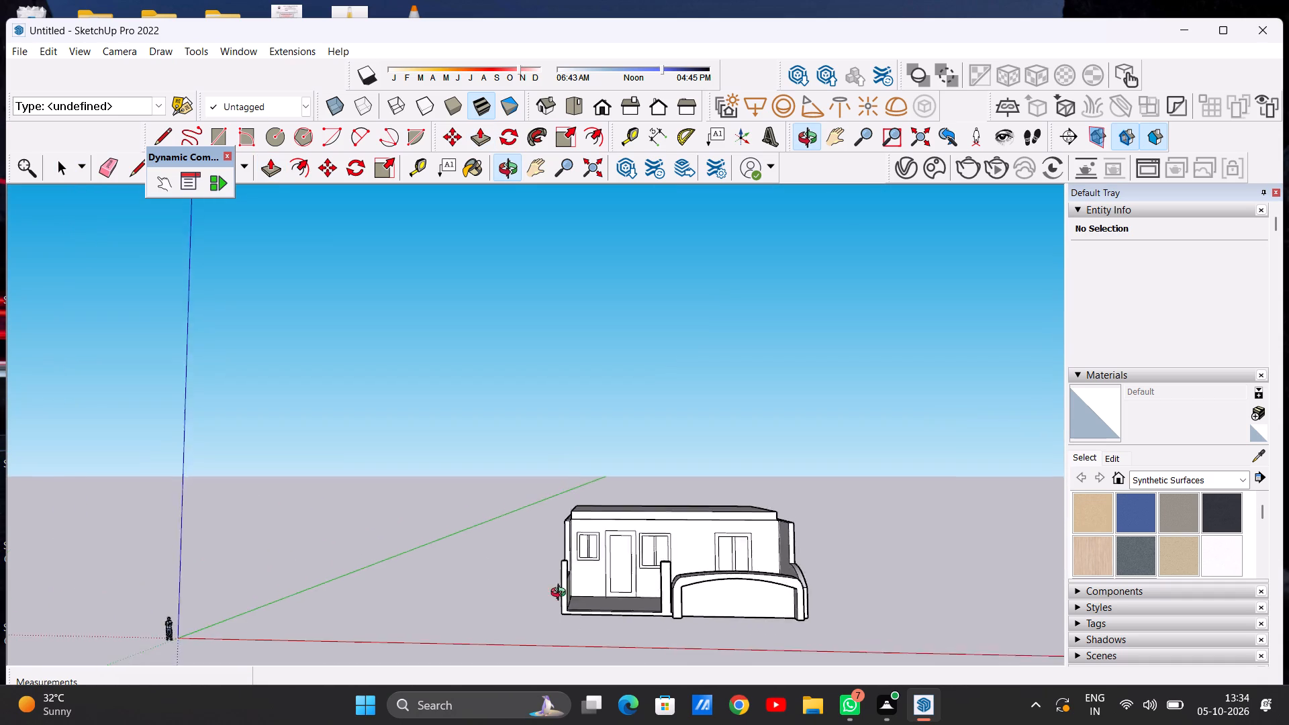
{"action": "middle_click_drag", "start_coordinate": [561, 594], "coordinate": [640, 722]}
{"action": "scroll", "coordinate": [635, 585], "scroll_direction": "up", "scroll_amount": 7}
{"action": "middle_click_drag", "start_coordinate": [632, 558], "coordinate": [545, 532]}
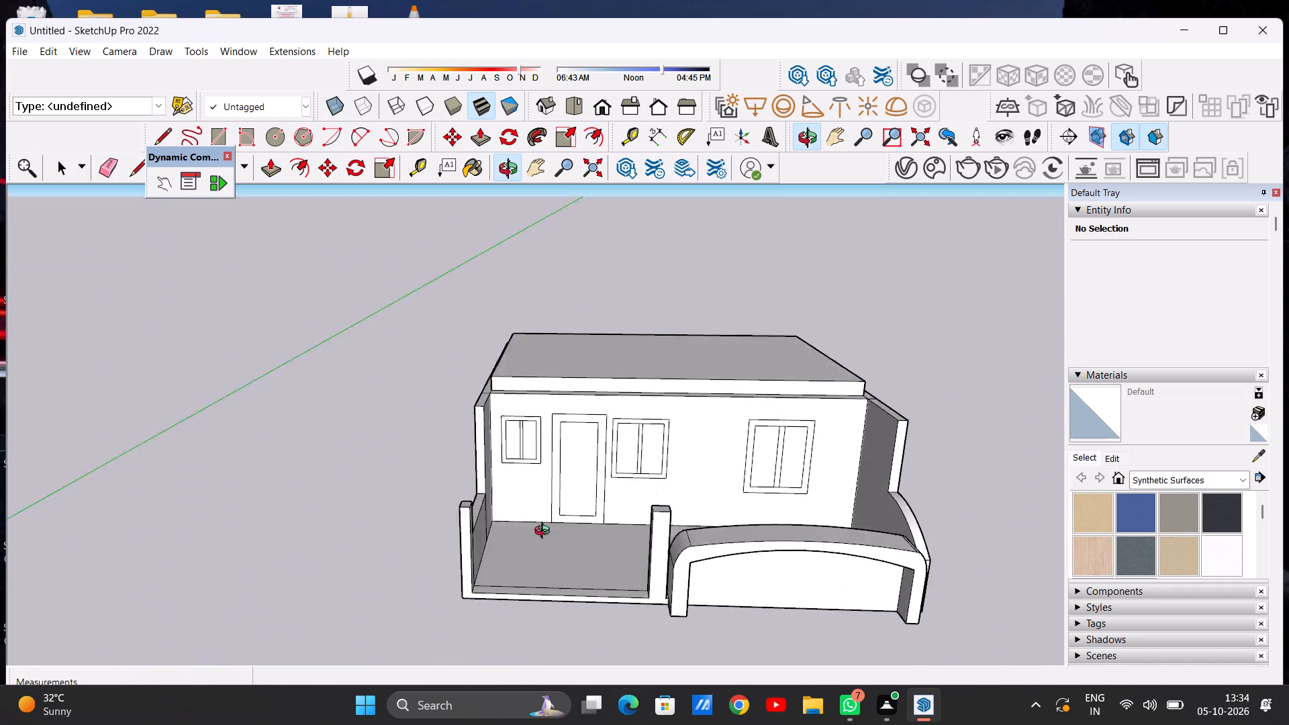
{"action": "middle_click_drag", "start_coordinate": [545, 532], "coordinate": [592, 634]}
{"action": "scroll", "coordinate": [499, 500], "scroll_direction": "down", "scroll_amount": 3}
{"action": "middle_click_drag", "start_coordinate": [496, 506], "coordinate": [627, 506]}
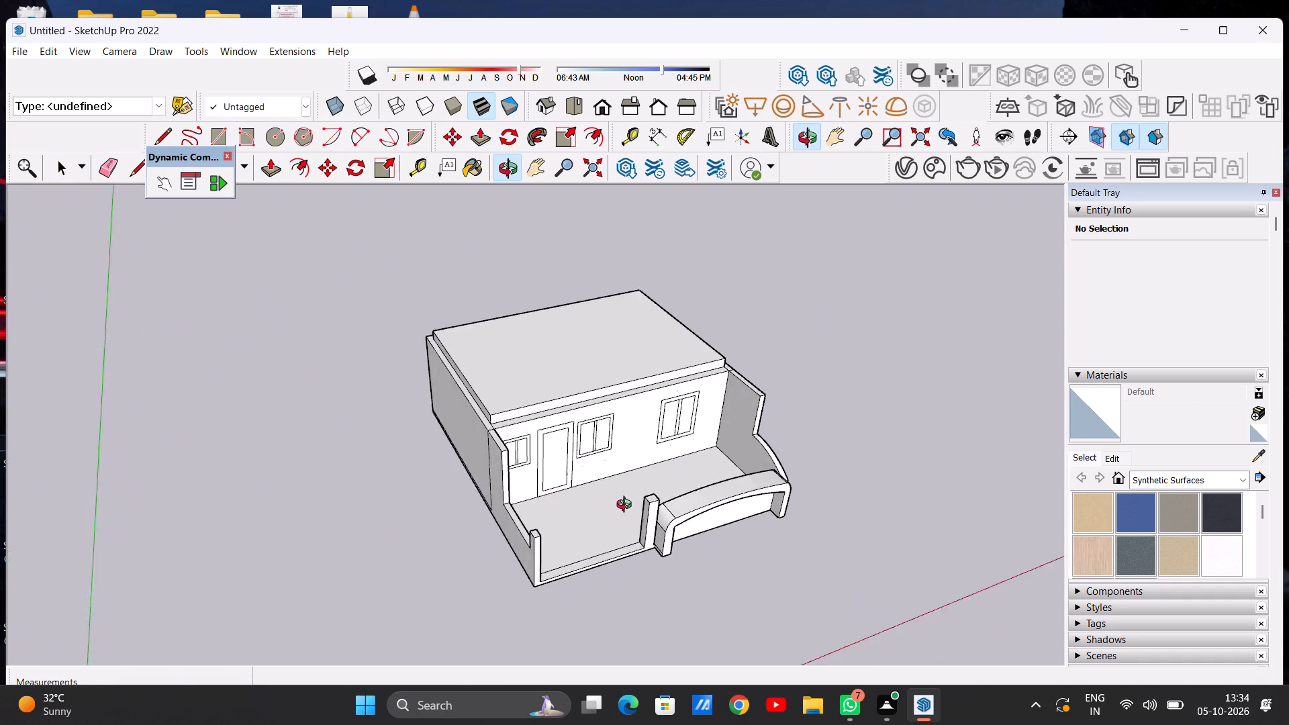
{"action": "middle_click_drag", "start_coordinate": [627, 506], "coordinate": [659, 488]}
{"action": "scroll", "coordinate": [527, 512], "scroll_direction": "up", "scroll_amount": 6}
{"action": "middle_click_drag", "start_coordinate": [549, 536], "coordinate": [608, 464]}
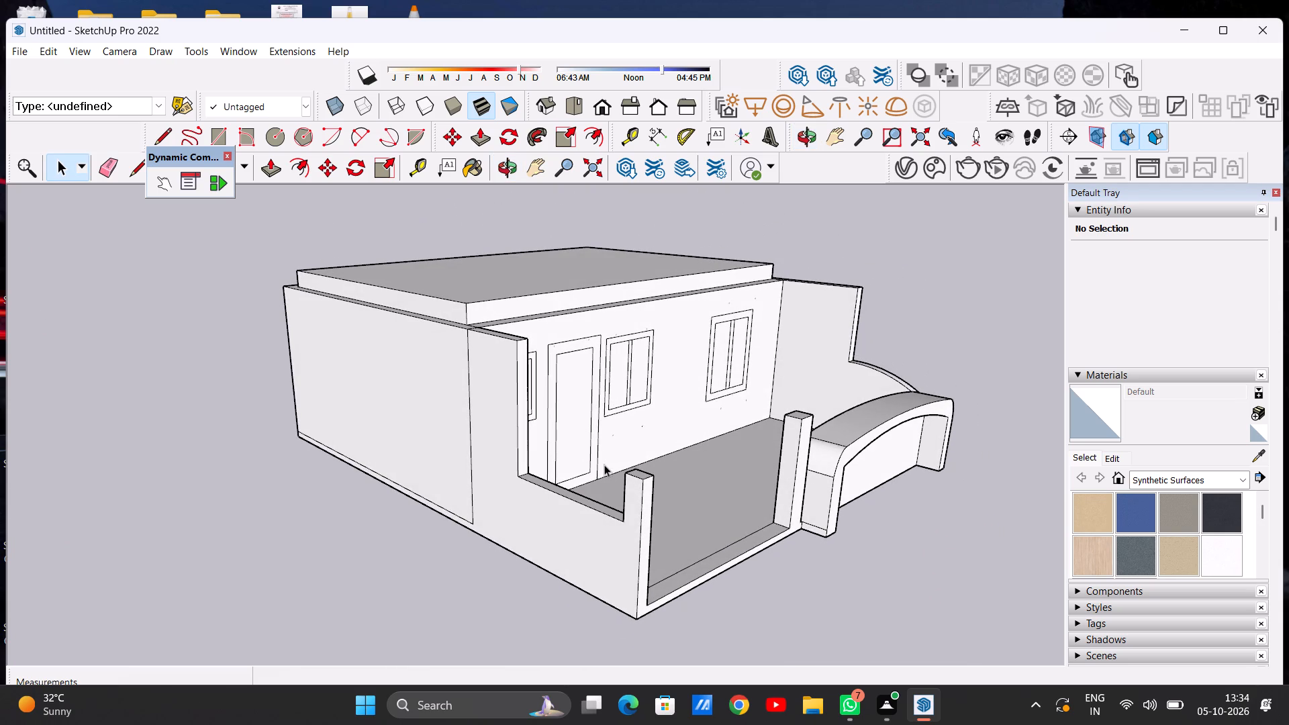
{"action": "scroll", "coordinate": [645, 481], "scroll_direction": "up", "scroll_amount": 2}
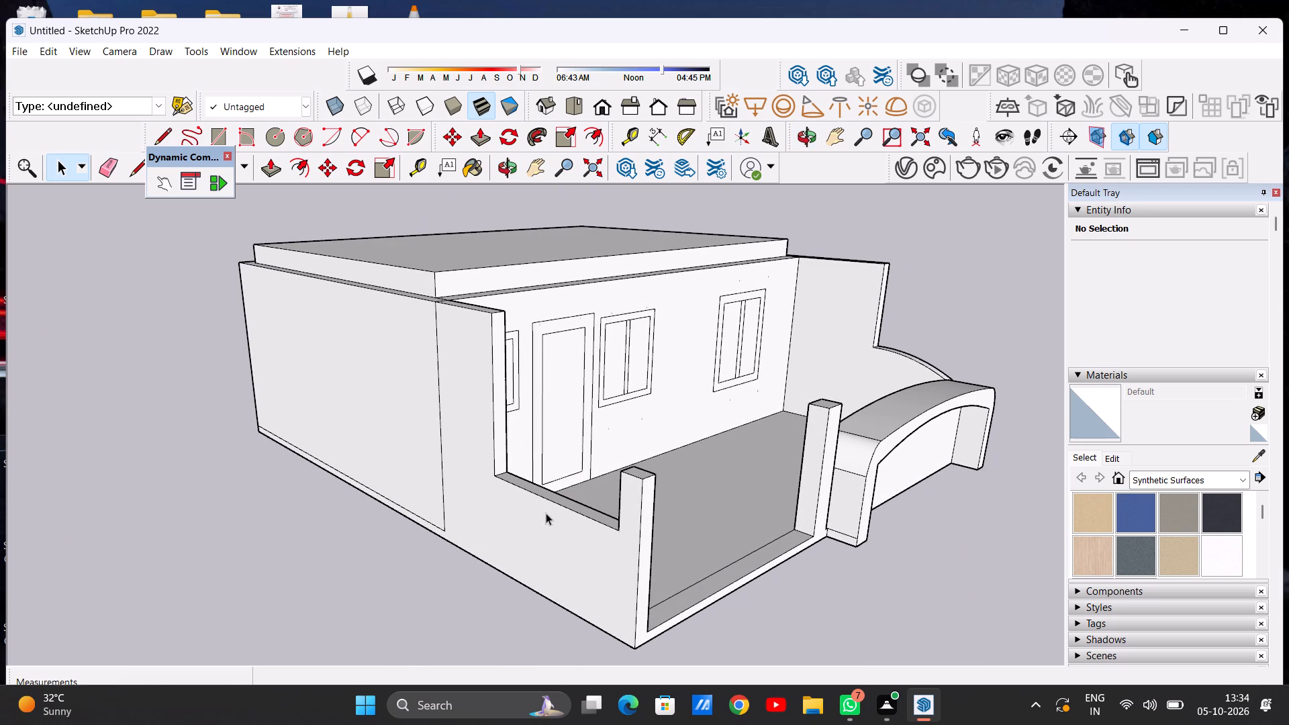
{"action": "scroll", "coordinate": [546, 513], "scroll_direction": "down", "scroll_amount": 5}
{"action": "middle_click_drag", "start_coordinate": [585, 474], "coordinate": [423, 501]}
{"action": "middle_click_drag", "start_coordinate": [527, 567], "coordinate": [324, 503]}
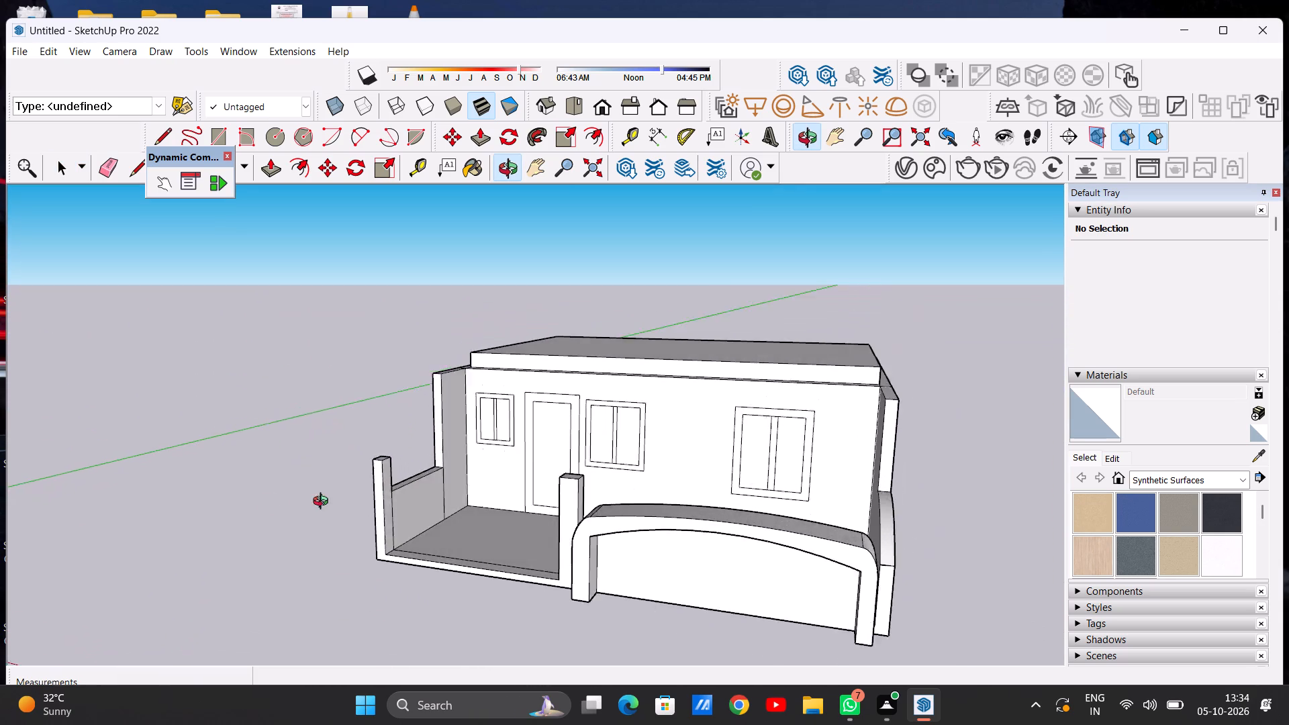
{"action": "middle_click_drag", "start_coordinate": [324, 503], "coordinate": [234, 524]}
{"action": "middle_click_drag", "start_coordinate": [592, 503], "coordinate": [534, 567]}
{"action": "scroll", "coordinate": [536, 490], "scroll_direction": "down", "scroll_amount": 6}
{"action": "middle_click_drag", "start_coordinate": [669, 545], "coordinate": [604, 579]}
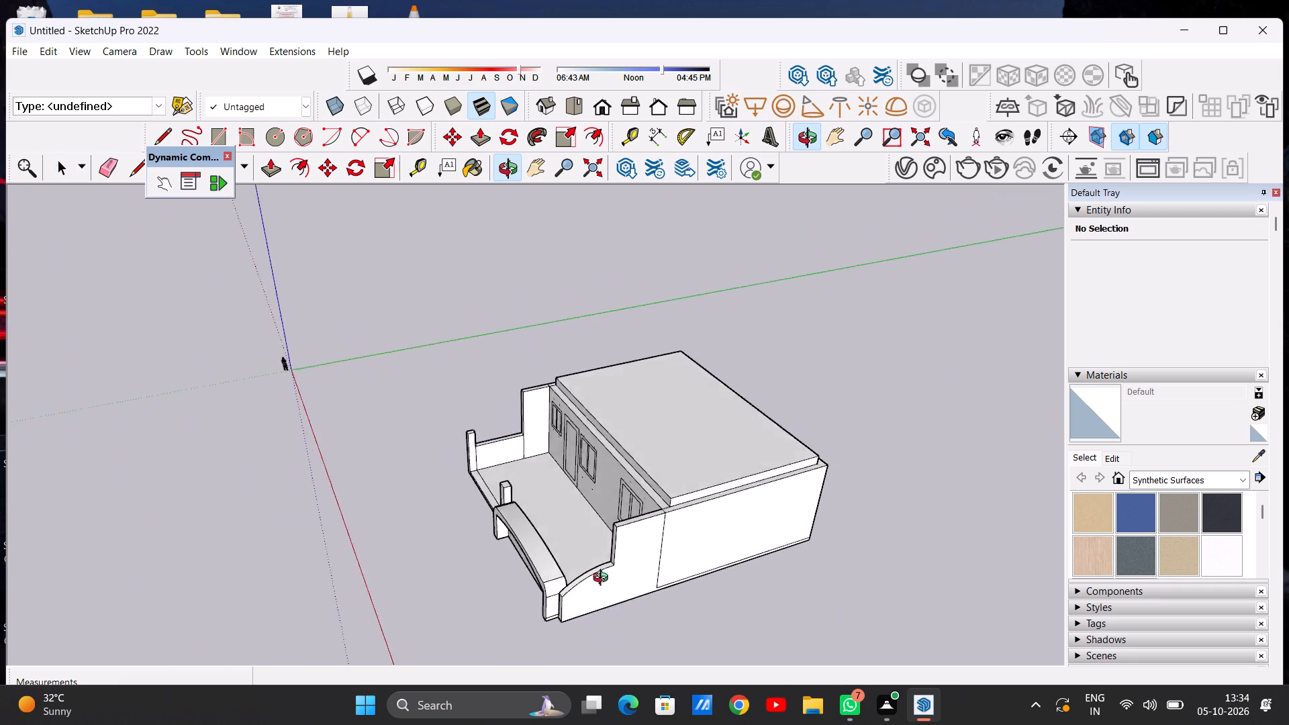
{"action": "middle_click_drag", "start_coordinate": [604, 579], "coordinate": [601, 587]}
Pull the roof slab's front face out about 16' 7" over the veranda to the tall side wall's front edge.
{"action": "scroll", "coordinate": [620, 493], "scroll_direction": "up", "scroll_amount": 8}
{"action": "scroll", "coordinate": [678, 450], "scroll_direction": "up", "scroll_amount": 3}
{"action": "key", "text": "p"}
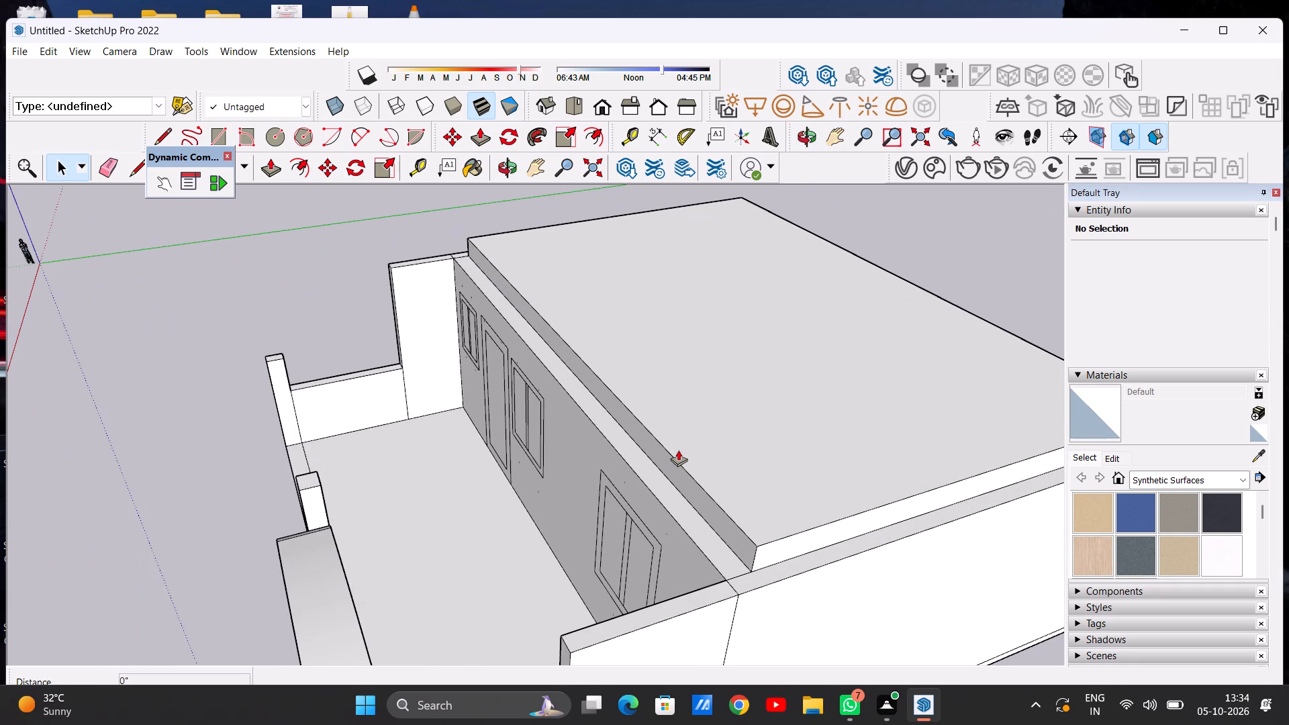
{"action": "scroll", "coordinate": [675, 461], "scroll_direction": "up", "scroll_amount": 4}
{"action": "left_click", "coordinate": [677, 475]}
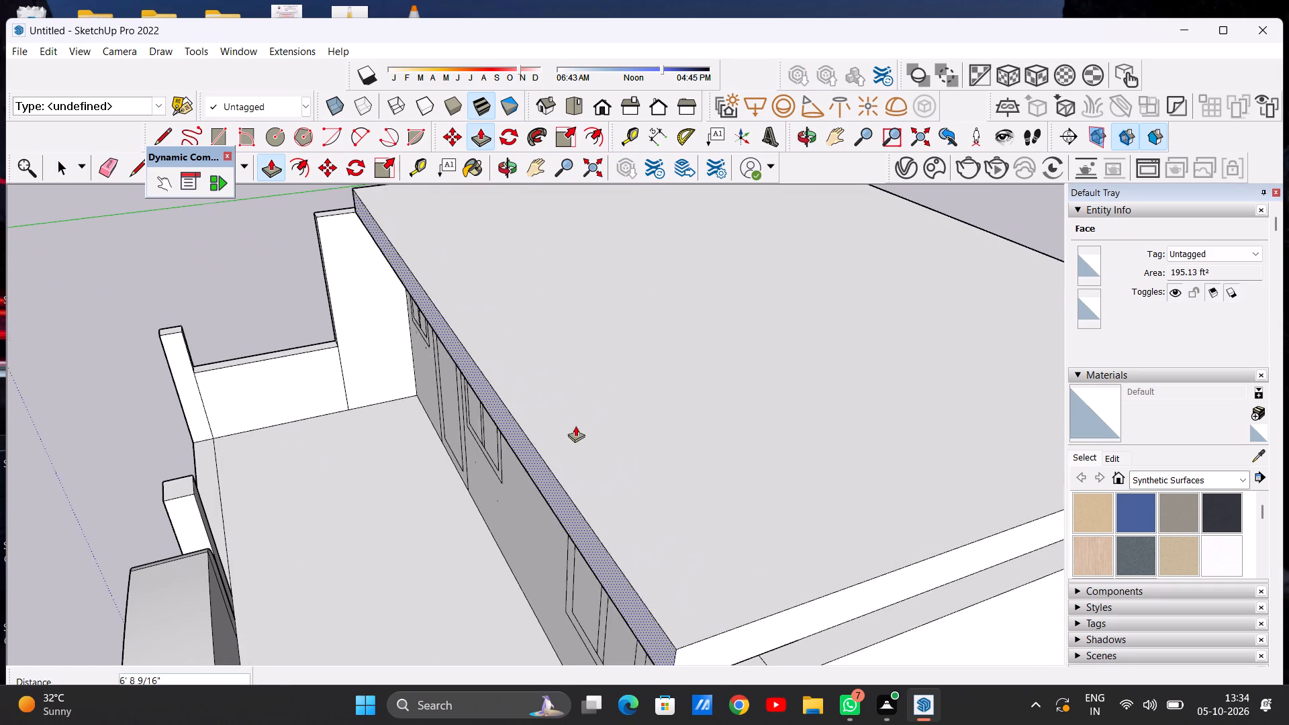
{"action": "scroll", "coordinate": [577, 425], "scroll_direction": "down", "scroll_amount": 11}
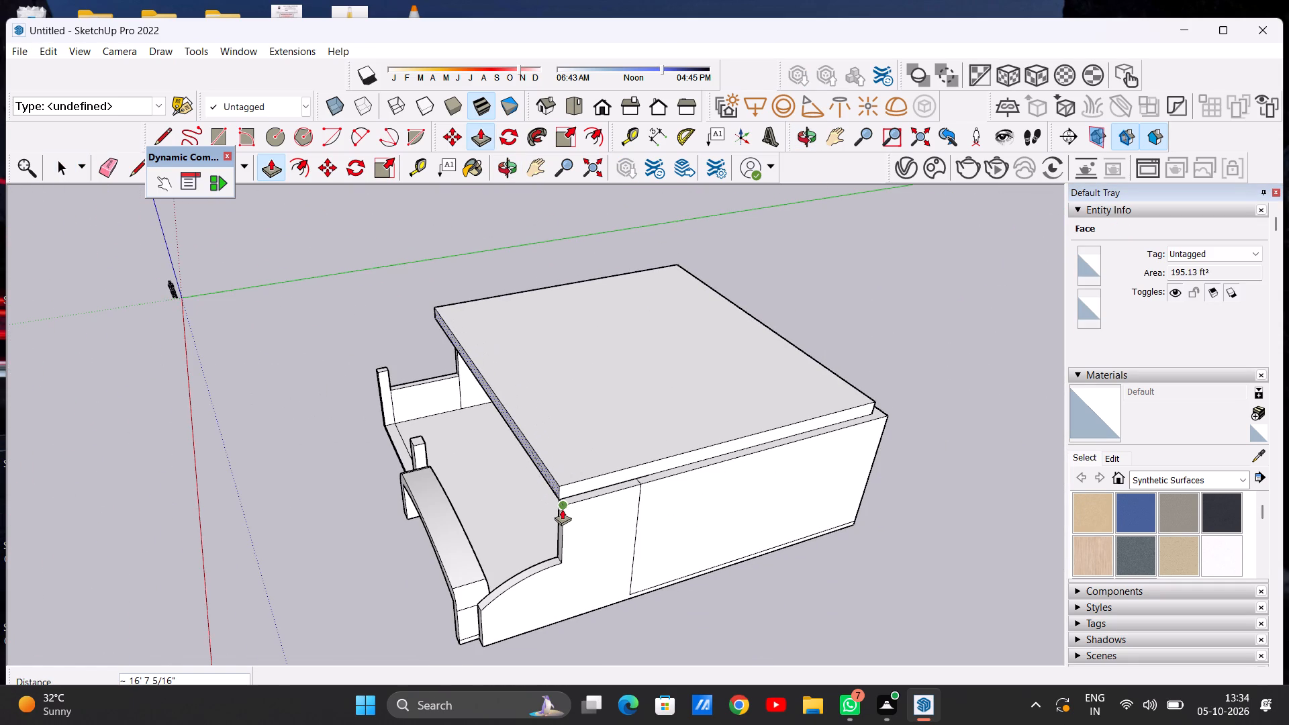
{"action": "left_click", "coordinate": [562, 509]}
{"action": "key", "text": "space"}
Review the extended roof slab from the front, above and both sides against the side walls, veranda columns and arched wall.
{"action": "scroll", "coordinate": [714, 458], "scroll_direction": "down", "scroll_amount": 8}
{"action": "middle_click_drag", "start_coordinate": [598, 462], "coordinate": [785, 398]}
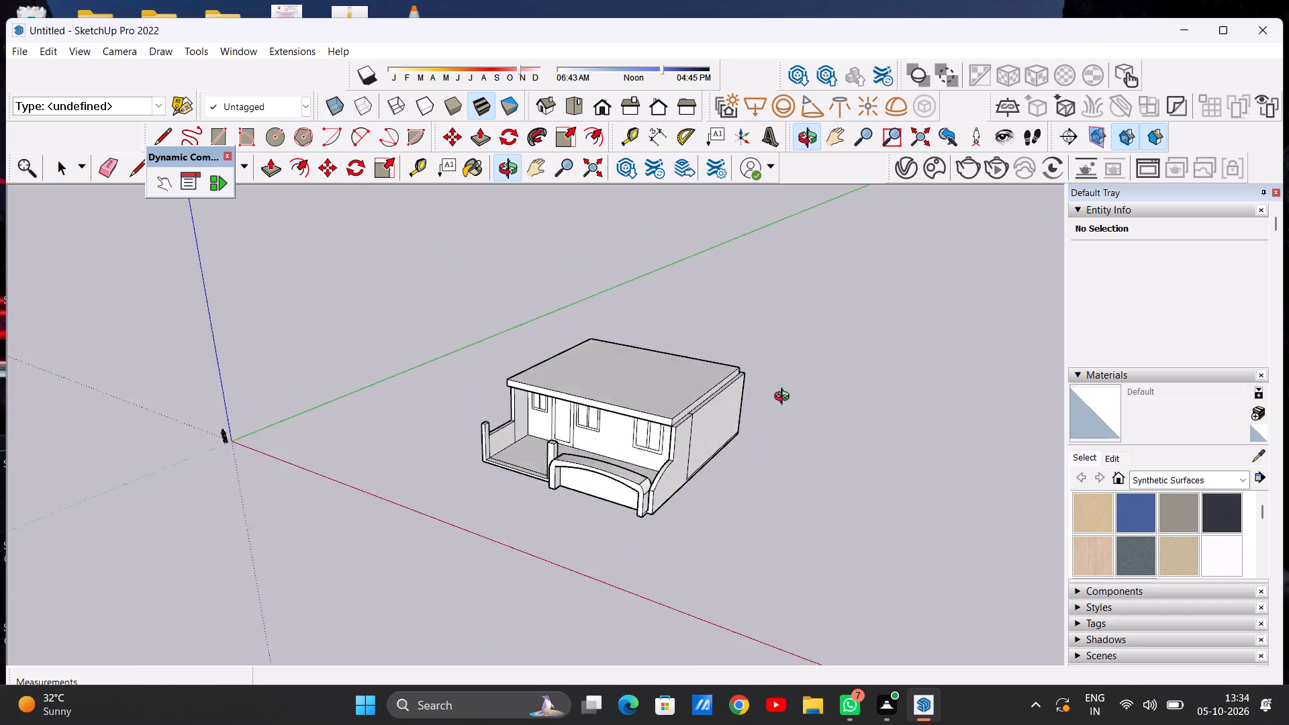
{"action": "middle_click_drag", "start_coordinate": [785, 398], "coordinate": [833, 356]}
{"action": "middle_click_drag", "start_coordinate": [520, 430], "coordinate": [764, 387]}
{"action": "scroll", "coordinate": [483, 436], "scroll_direction": "up", "scroll_amount": 8}
{"action": "scroll", "coordinate": [577, 439], "scroll_direction": "down", "scroll_amount": 4}
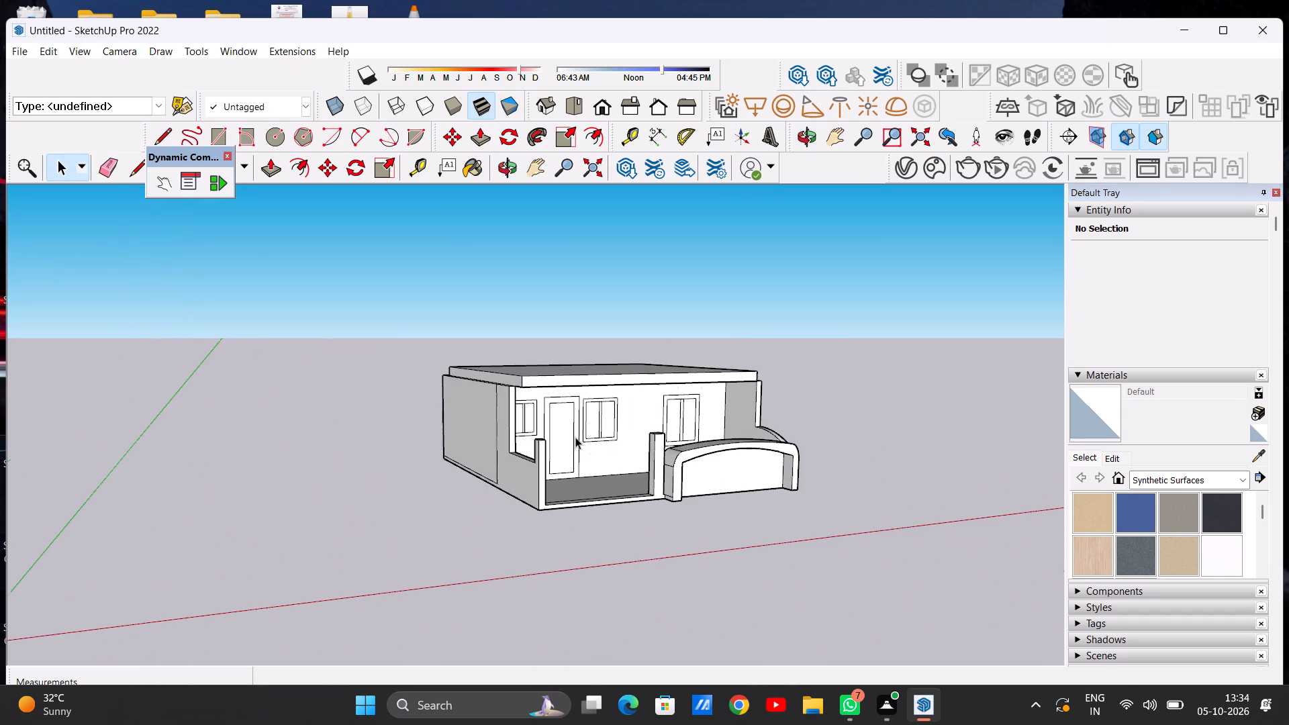
{"action": "middle_click_drag", "start_coordinate": [630, 449], "coordinate": [317, 528]}
{"action": "scroll", "coordinate": [757, 473], "scroll_direction": "up", "scroll_amount": 7}
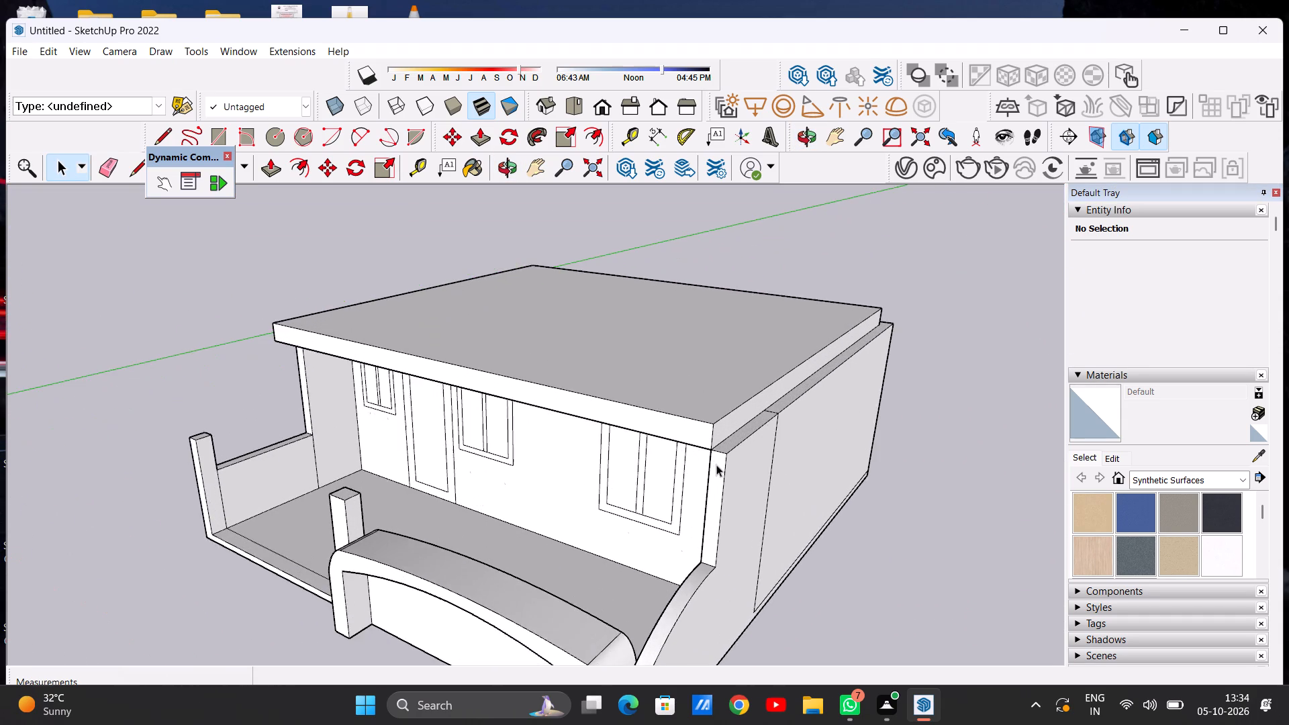
{"action": "scroll", "coordinate": [795, 461], "scroll_direction": "down", "scroll_amount": 13}
{"action": "middle_click_drag", "start_coordinate": [661, 482], "coordinate": [920, 465]}
{"action": "scroll", "coordinate": [591, 405], "scroll_direction": "up", "scroll_amount": 4}
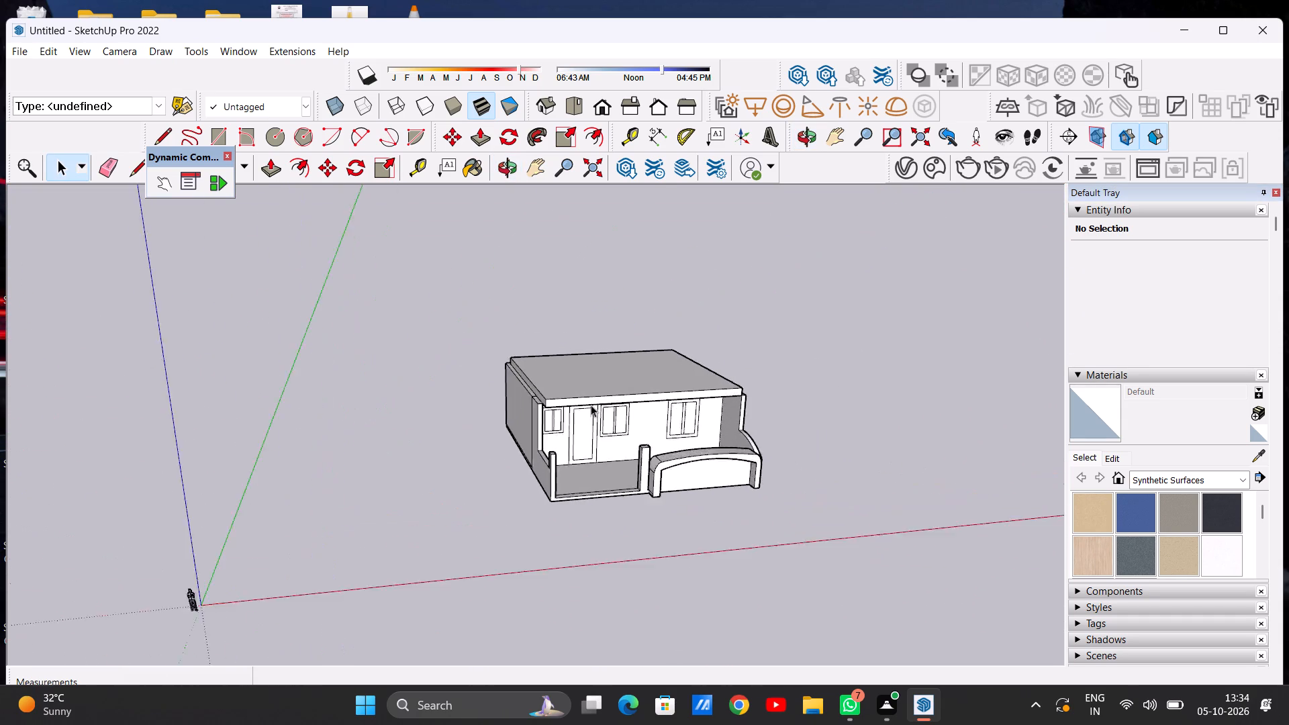
{"action": "scroll", "coordinate": [591, 405], "scroll_direction": "up", "scroll_amount": 8}
{"action": "scroll", "coordinate": [675, 454], "scroll_direction": "down", "scroll_amount": 6}
{"action": "middle_click_drag", "start_coordinate": [711, 448], "coordinate": [638, 385]}
{"action": "scroll", "coordinate": [736, 442], "scroll_direction": "up", "scroll_amount": 7}
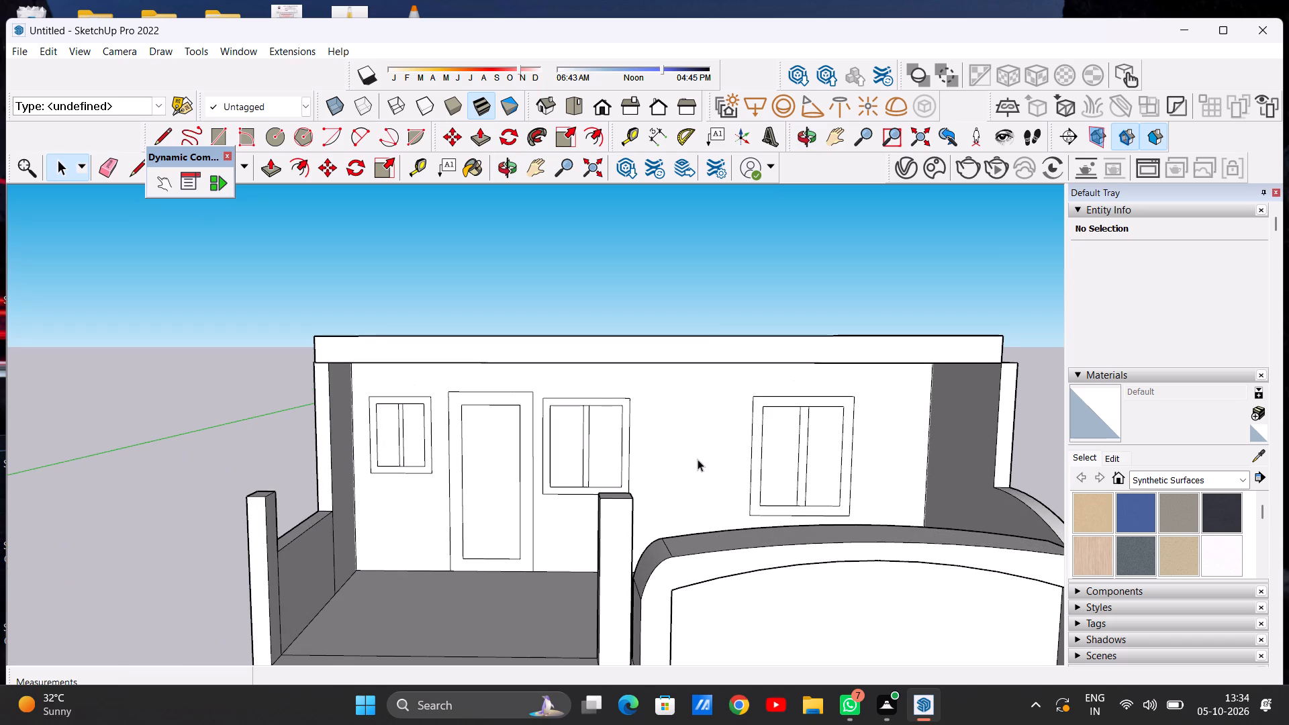
{"action": "scroll", "coordinate": [716, 467], "scroll_direction": "down", "scroll_amount": 6}
{"action": "middle_click_drag", "start_coordinate": [725, 461], "coordinate": [728, 507]}
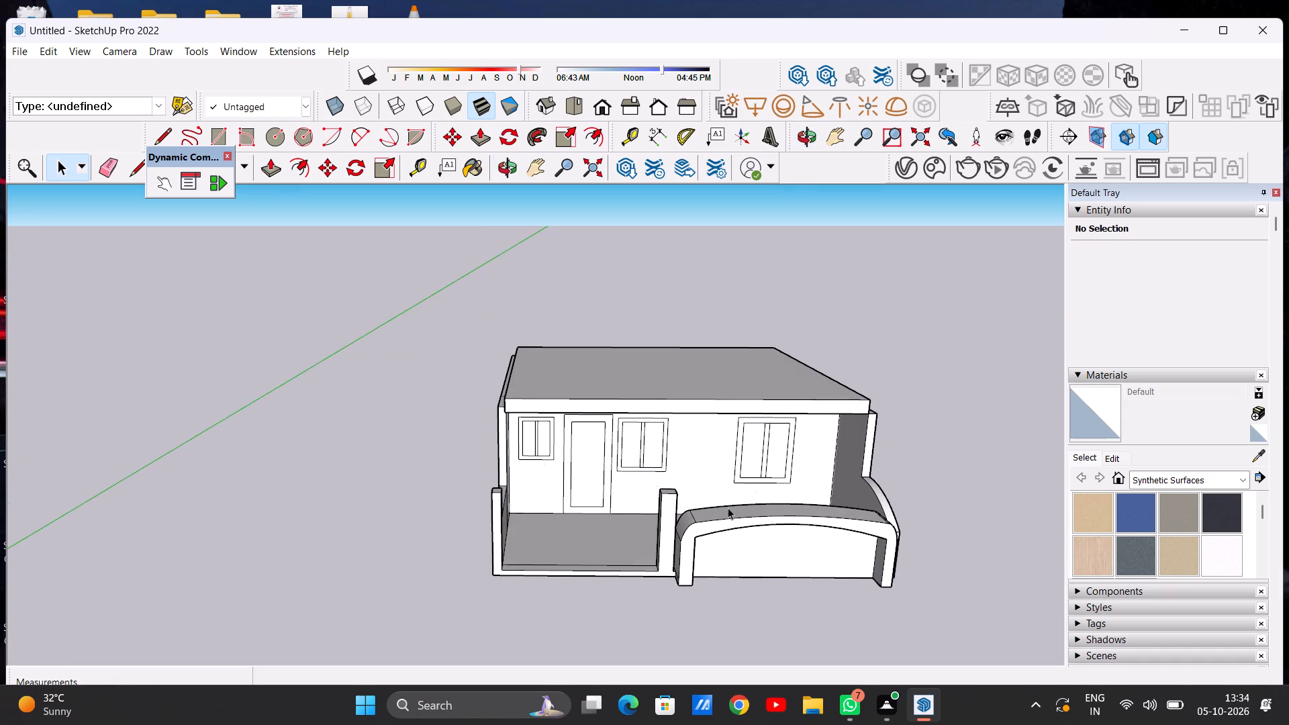
{"action": "scroll", "coordinate": [708, 499], "scroll_direction": "up", "scroll_amount": 5}
{"action": "middle_click_drag", "start_coordinate": [627, 479], "coordinate": [893, 485]}
{"action": "middle_click_drag", "start_coordinate": [659, 464], "coordinate": [751, 525]}
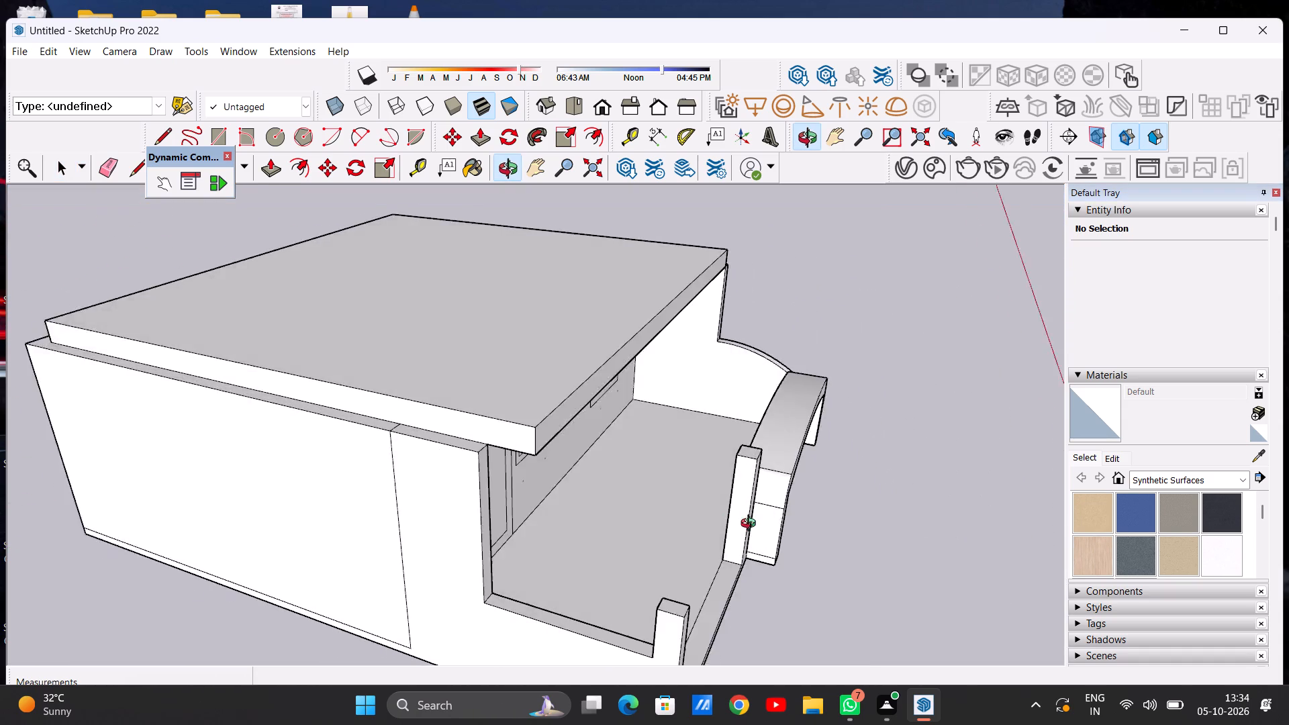
{"action": "middle_click_drag", "start_coordinate": [751, 525], "coordinate": [764, 530]}
{"action": "scroll", "coordinate": [709, 470], "scroll_direction": "up", "scroll_amount": 9}
{"action": "scroll", "coordinate": [709, 464], "scroll_direction": "down", "scroll_amount": 8}
{"action": "middle_click_drag", "start_coordinate": [708, 436], "coordinate": [803, 342]}
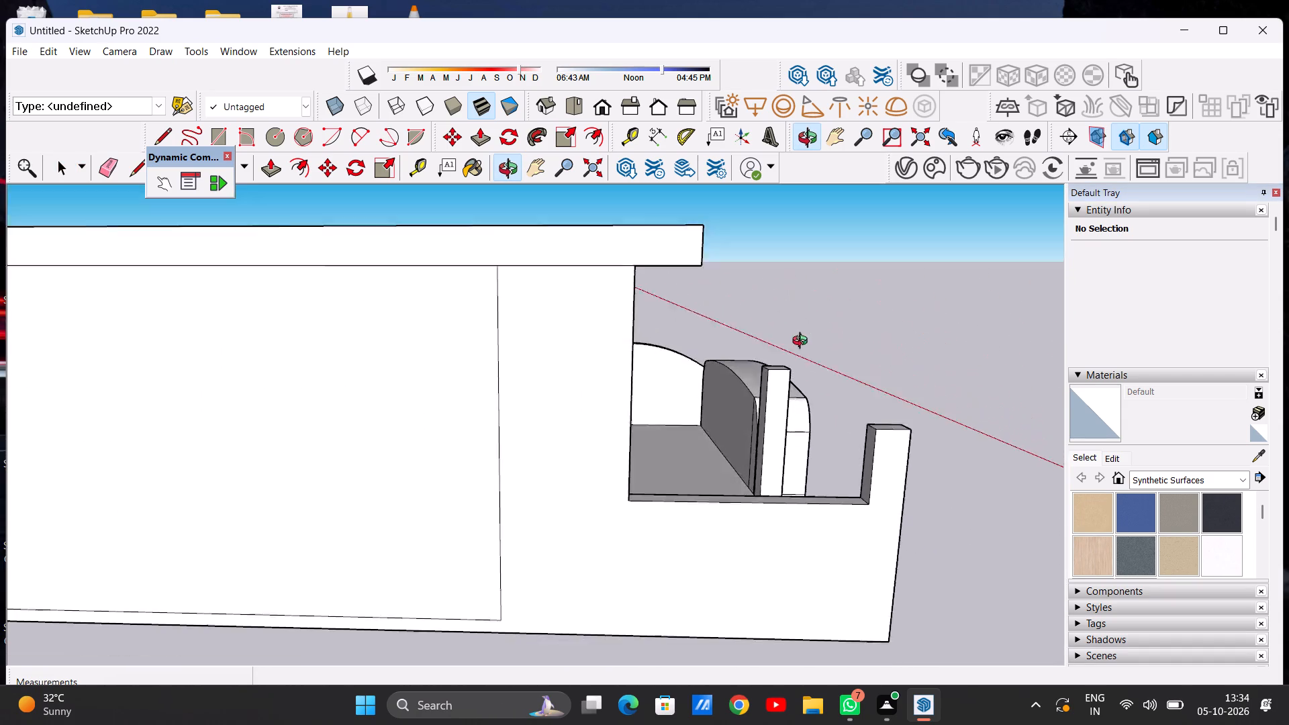
{"action": "middle_click_drag", "start_coordinate": [803, 342], "coordinate": [791, 334]}
{"action": "scroll", "coordinate": [735, 401], "scroll_direction": "up", "scroll_amount": 1}
{"action": "scroll", "coordinate": [735, 401], "scroll_direction": "down", "scroll_amount": 1}
{"action": "scroll", "coordinate": [735, 401], "scroll_direction": "up", "scroll_amount": 4}
{"action": "scroll", "coordinate": [718, 416], "scroll_direction": "down", "scroll_amount": 7}
{"action": "middle_click_drag", "start_coordinate": [718, 421], "coordinate": [275, 471]}
{"action": "scroll", "coordinate": [275, 471], "scroll_direction": "up", "scroll_amount": 2}
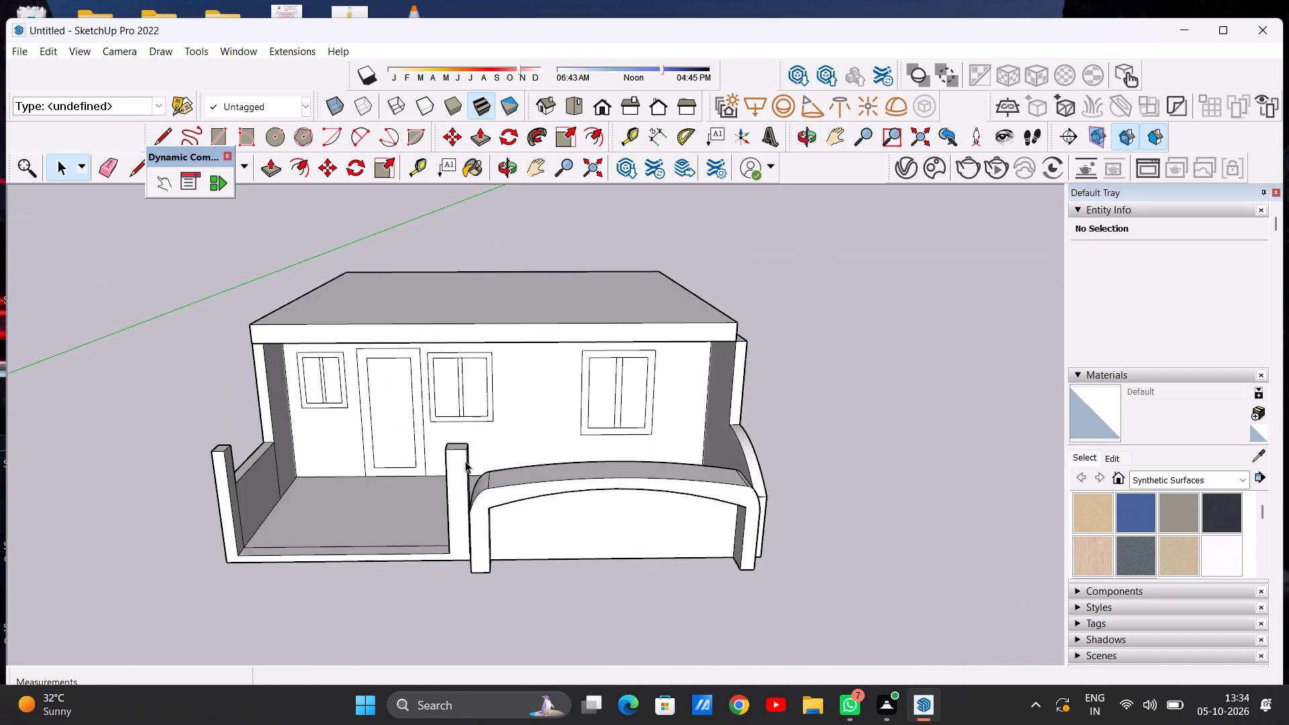
{"action": "scroll", "coordinate": [465, 461], "scroll_direction": "up", "scroll_amount": 2}
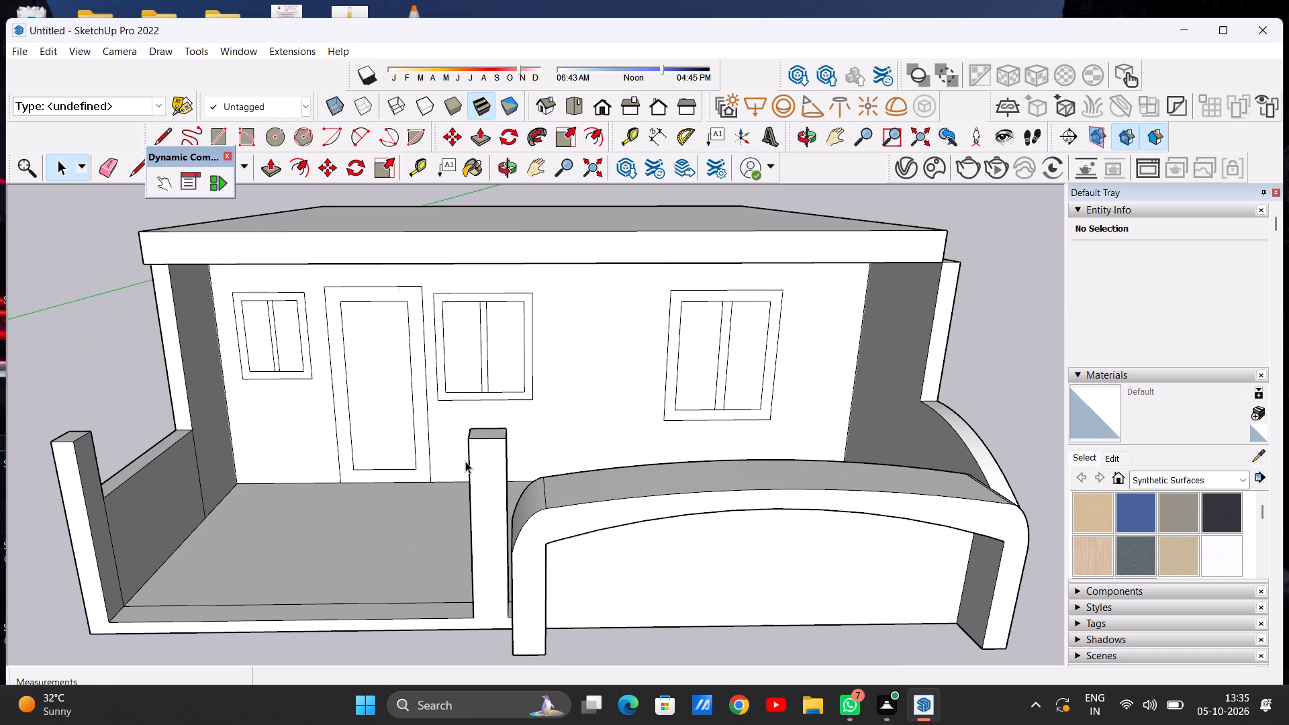
{"action": "scroll", "coordinate": [465, 461], "scroll_direction": "down", "scroll_amount": 10}
{"action": "middle_click_drag", "start_coordinate": [592, 503], "coordinate": [614, 383]}
{"action": "scroll", "coordinate": [612, 399], "scroll_direction": "up", "scroll_amount": 5}
{"action": "scroll", "coordinate": [846, 361], "scroll_direction": "down", "scroll_amount": 6}
{"action": "scroll", "coordinate": [537, 426], "scroll_direction": "up", "scroll_amount": 1}
{"action": "middle_click_drag", "start_coordinate": [537, 426], "coordinate": [454, 489]}
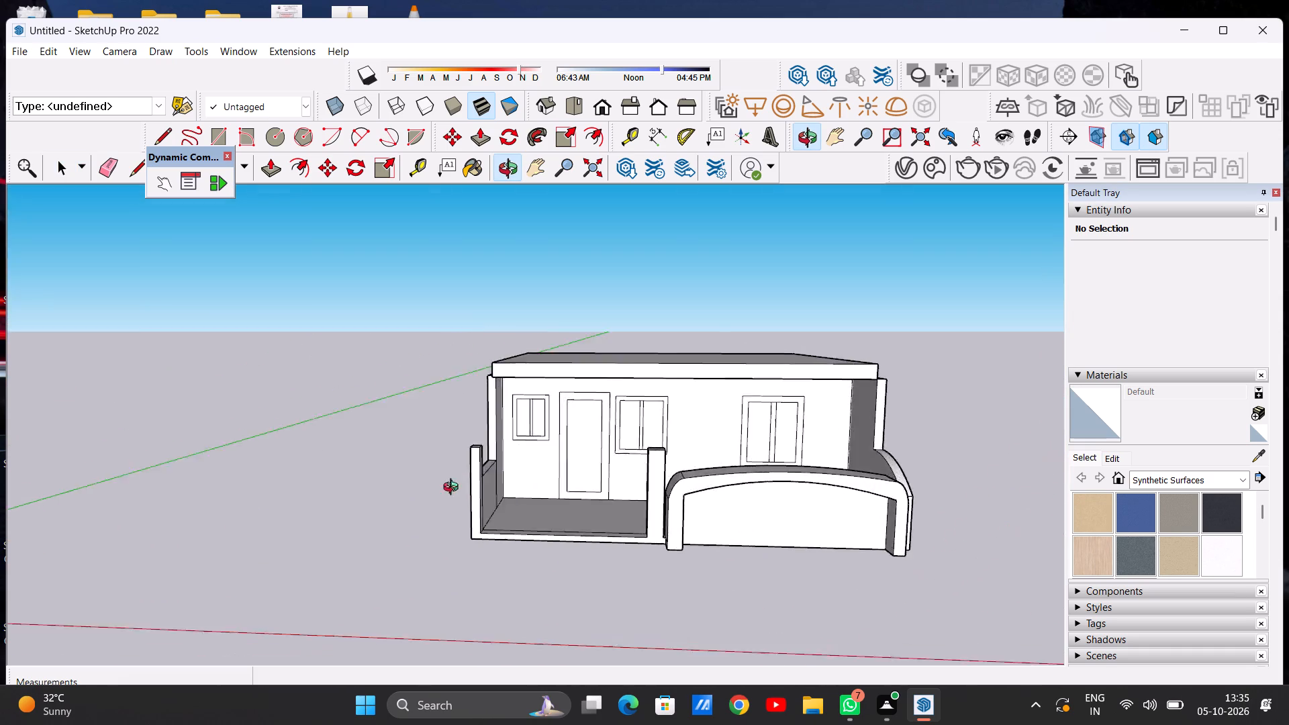
{"action": "middle_click_drag", "start_coordinate": [454, 489], "coordinate": [666, 499]}
{"action": "scroll", "coordinate": [698, 490], "scroll_direction": "up", "scroll_amount": 7}
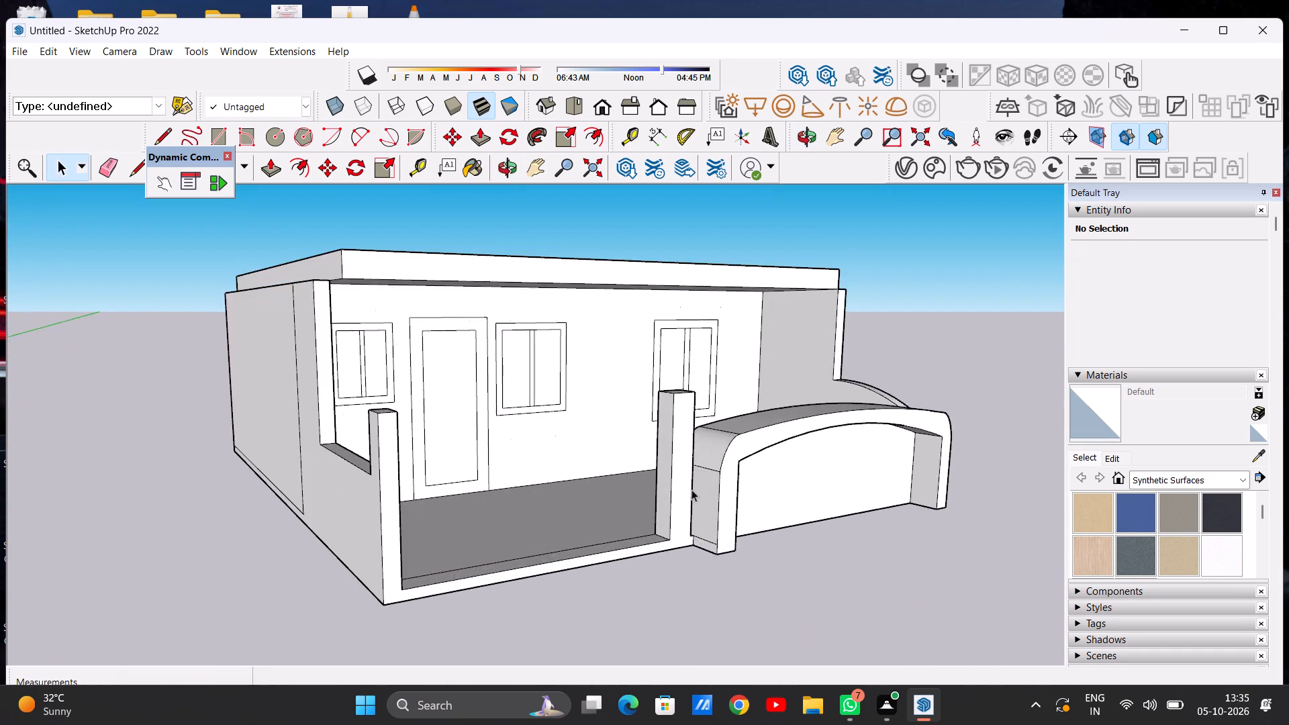
{"action": "scroll", "coordinate": [679, 491], "scroll_direction": "down", "scroll_amount": 6}
{"action": "middle_click_drag", "start_coordinate": [726, 478], "coordinate": [593, 468]}
{"action": "scroll", "coordinate": [600, 461], "scroll_direction": "down", "scroll_amount": 2}
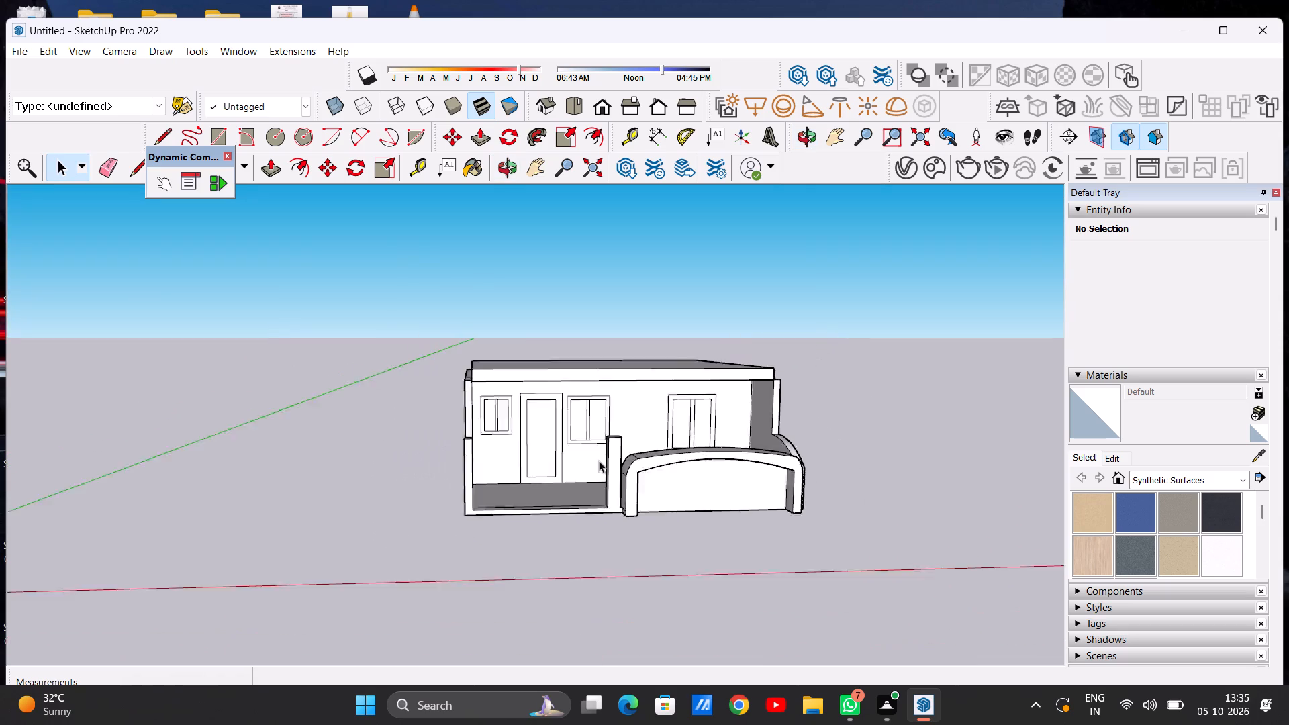
{"action": "scroll", "coordinate": [599, 461], "scroll_direction": "down", "scroll_amount": 8}
{"action": "scroll", "coordinate": [624, 471], "scroll_direction": "up", "scroll_amount": 9}
{"action": "middle_click_drag", "start_coordinate": [545, 436], "coordinate": [532, 456]}
{"action": "scroll", "coordinate": [605, 386], "scroll_direction": "up", "scroll_amount": 3}
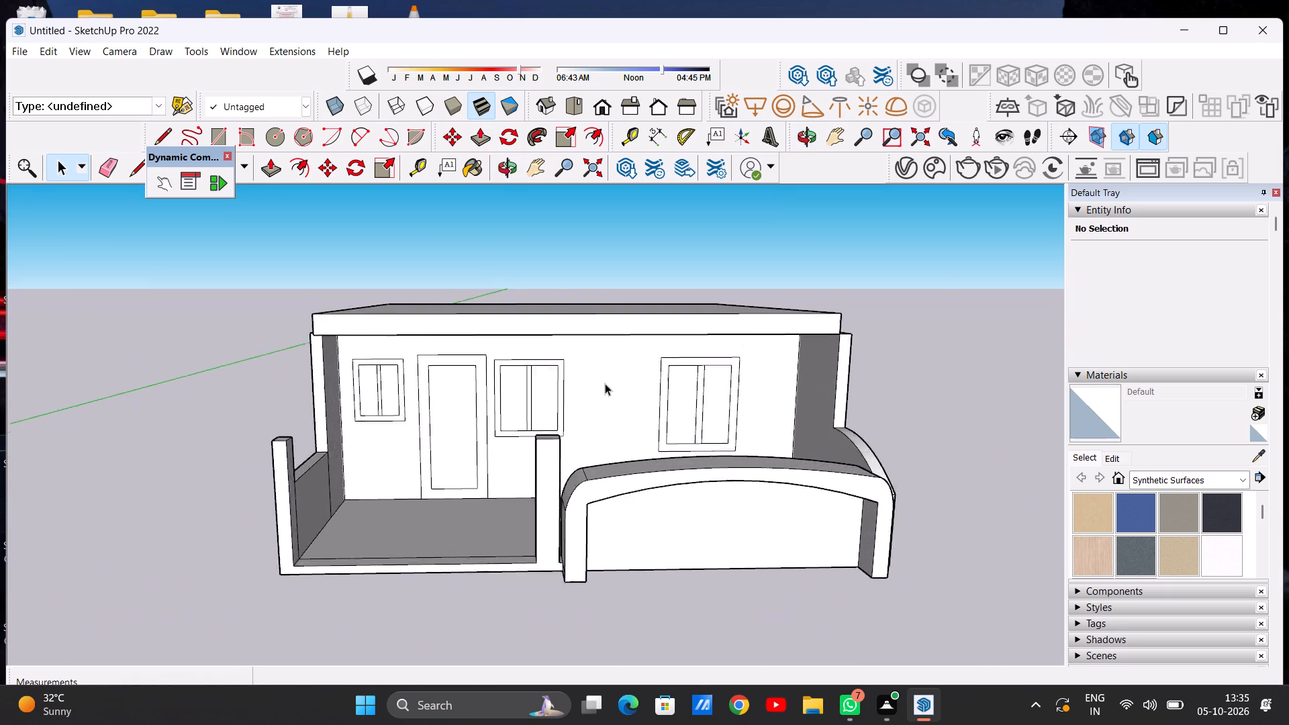
{"action": "scroll", "coordinate": [605, 383], "scroll_direction": "up", "scroll_amount": 3}
{"action": "middle_click_drag", "start_coordinate": [608, 399], "coordinate": [620, 491]}
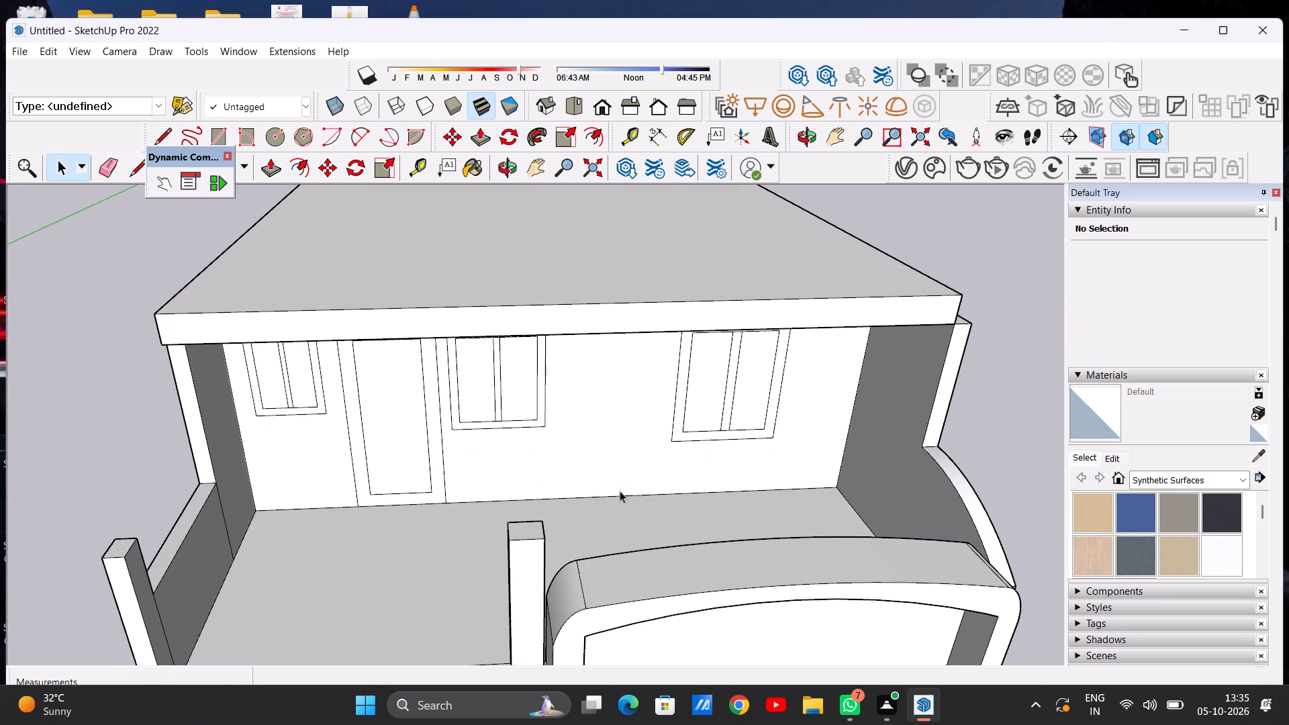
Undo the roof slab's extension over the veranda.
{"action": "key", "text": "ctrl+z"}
Draw a full-height rectangle about 6' 7" wide and 26' 6" high on the front wall between the two larger windows.
{"action": "middle_click_drag", "start_coordinate": [622, 428], "coordinate": [628, 499]}
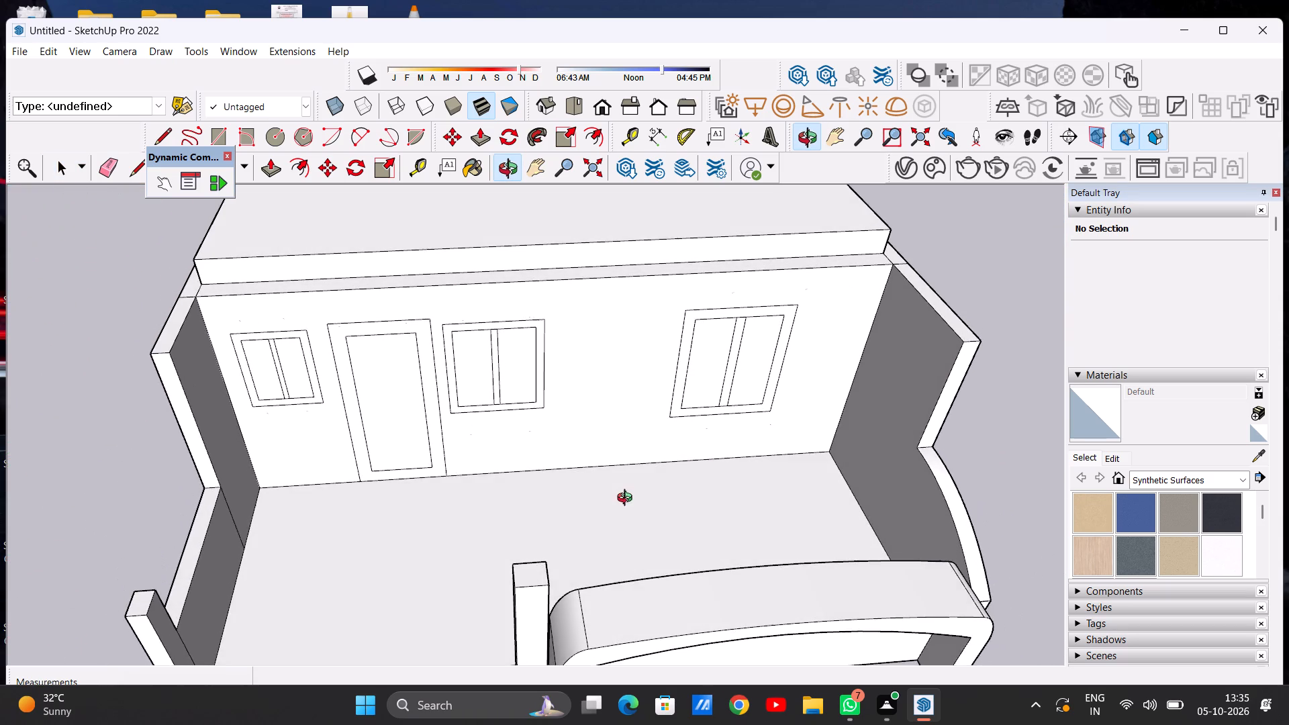
{"action": "middle_click_drag", "start_coordinate": [628, 499], "coordinate": [631, 397]}
{"action": "scroll", "coordinate": [613, 495], "scroll_direction": "up", "scroll_amount": 5}
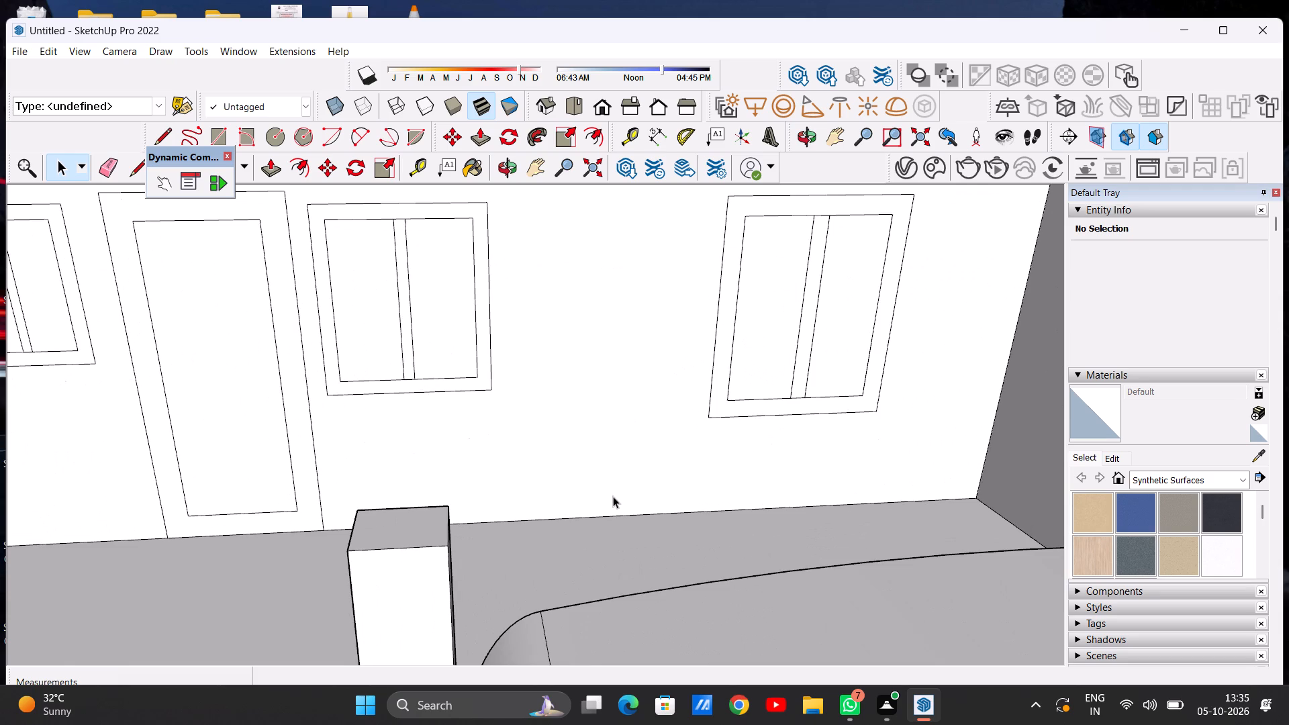
{"action": "scroll", "coordinate": [613, 496], "scroll_direction": "down", "scroll_amount": 7}
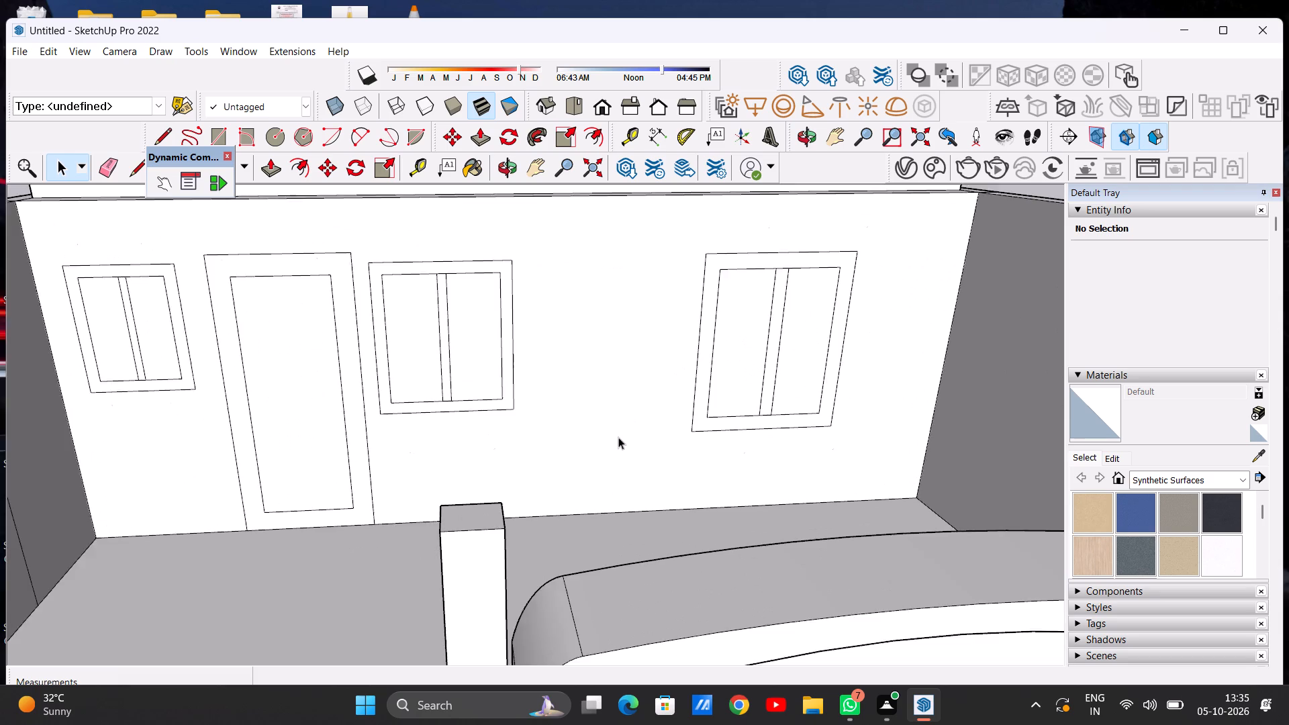
{"action": "scroll", "coordinate": [618, 437], "scroll_direction": "down", "scroll_amount": 5}
{"action": "middle_click_drag", "start_coordinate": [641, 444], "coordinate": [628, 368]}
{"action": "scroll", "coordinate": [610, 367], "scroll_direction": "up", "scroll_amount": 8}
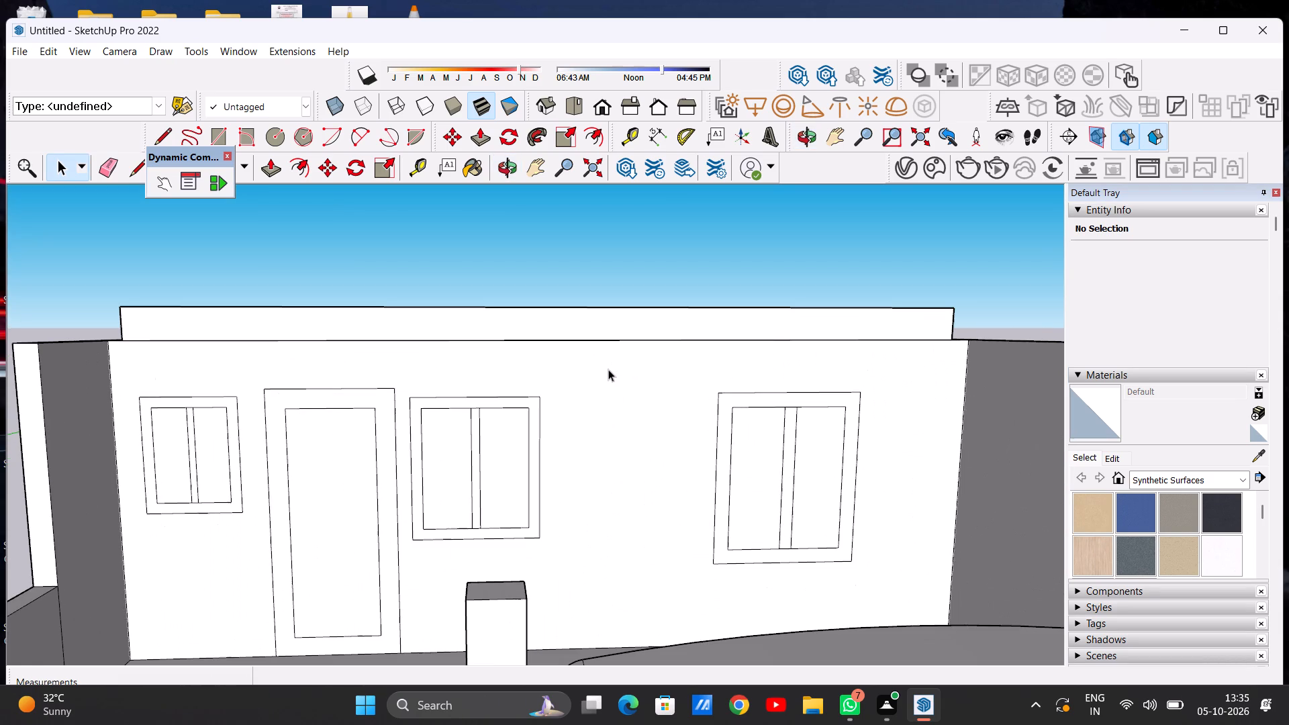
{"action": "key", "text": "r"}
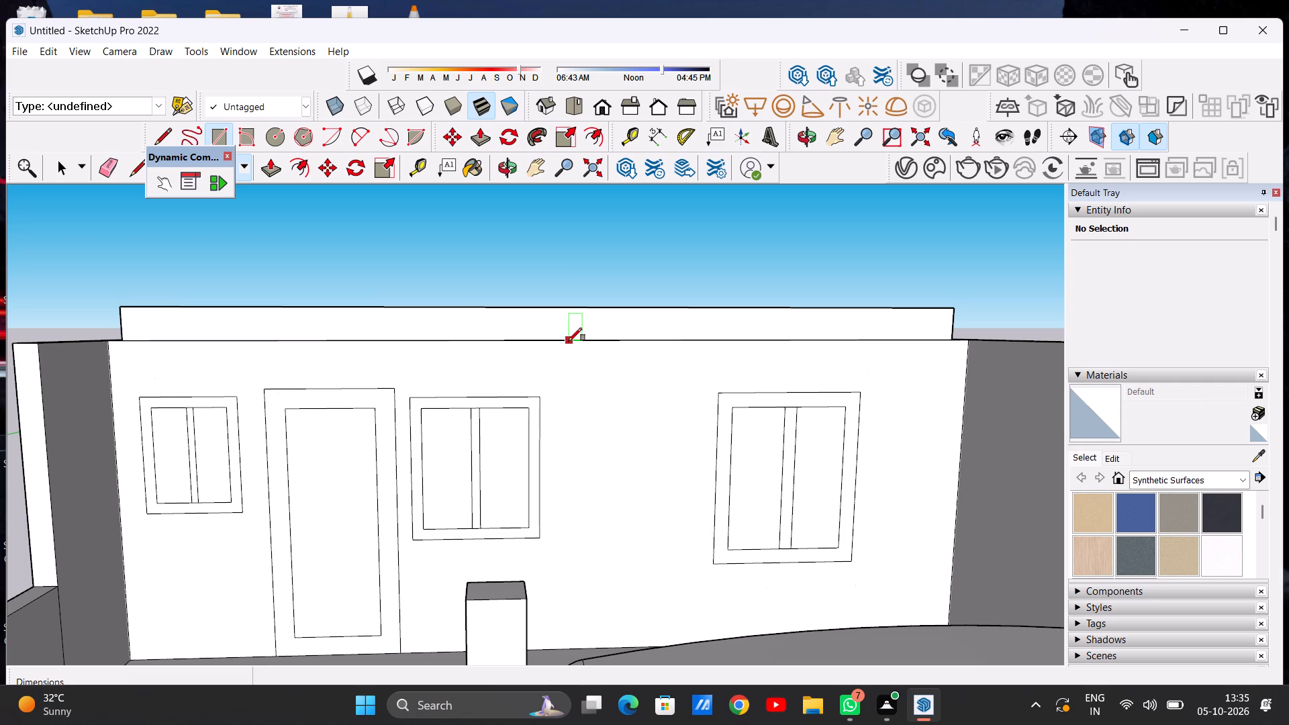
{"action": "left_click", "coordinate": [570, 339]}
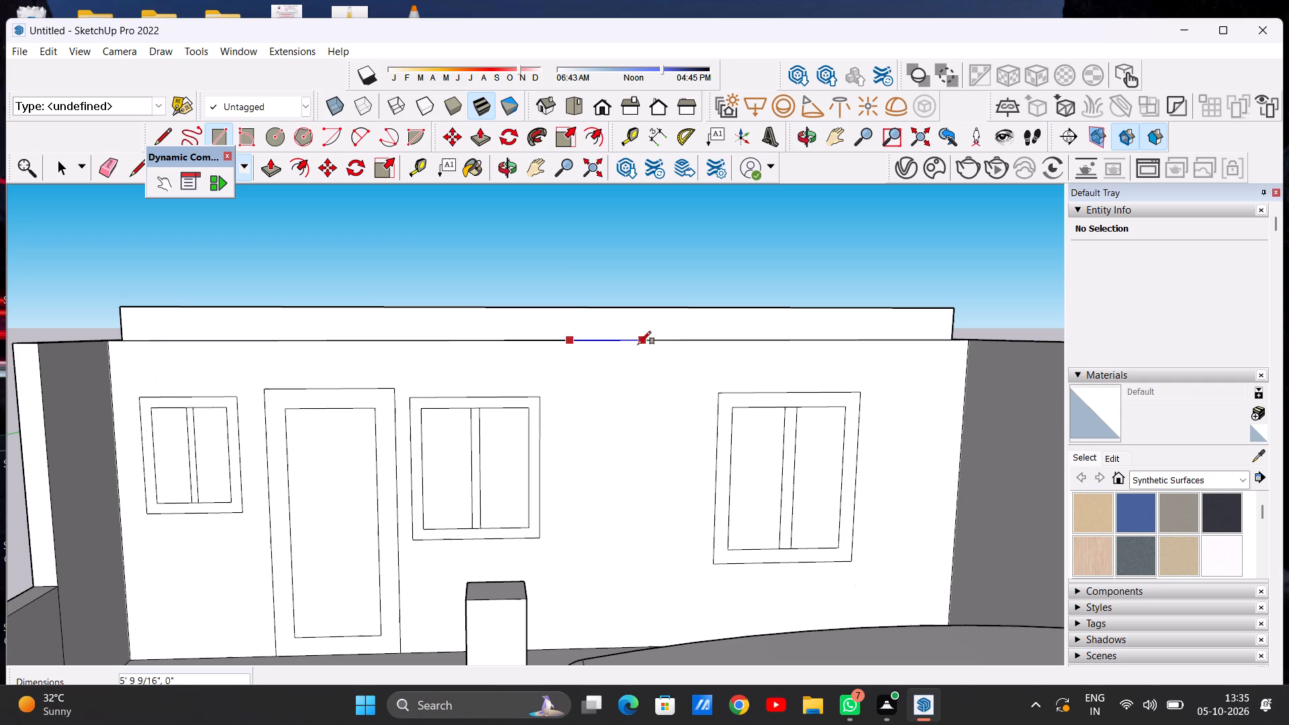
{"action": "left_click", "coordinate": [640, 341]}
{"action": "scroll", "coordinate": [642, 518], "scroll_direction": "down", "scroll_amount": 3}
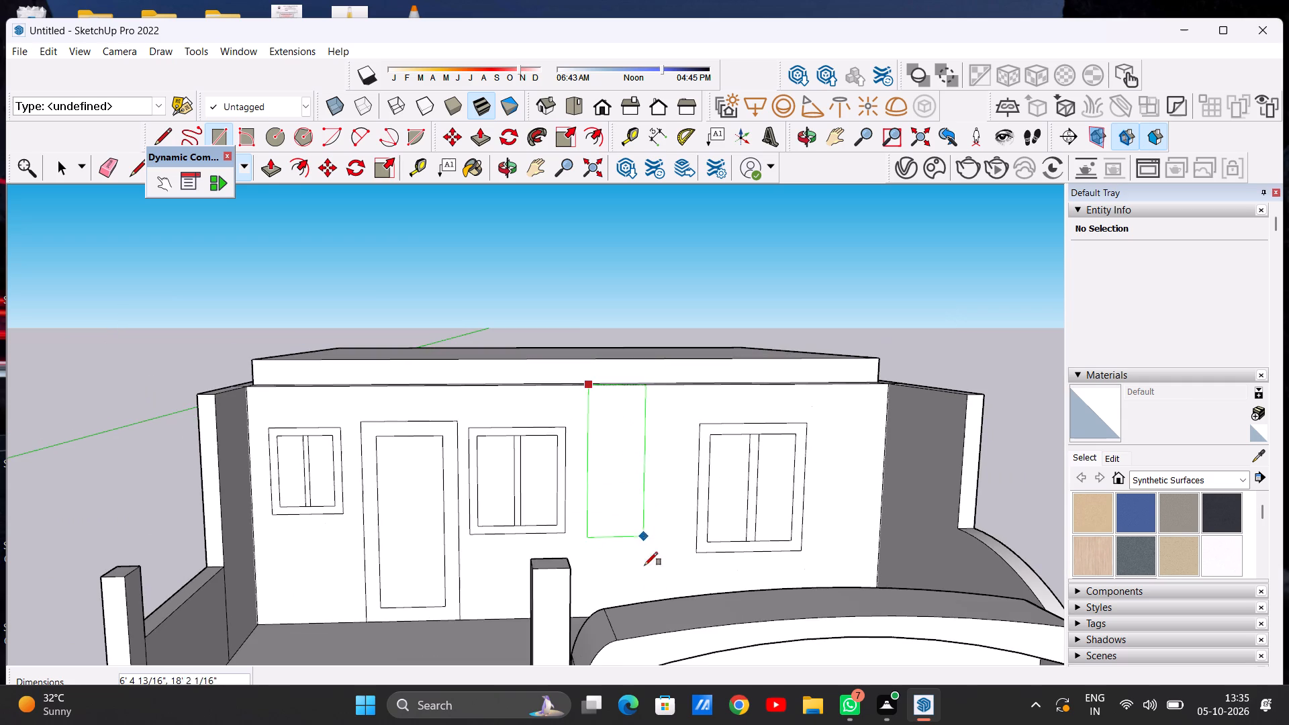
{"action": "middle_click_drag", "start_coordinate": [646, 588], "coordinate": [645, 632]}
{"action": "scroll", "coordinate": [648, 625], "scroll_direction": "up", "scroll_amount": 5}
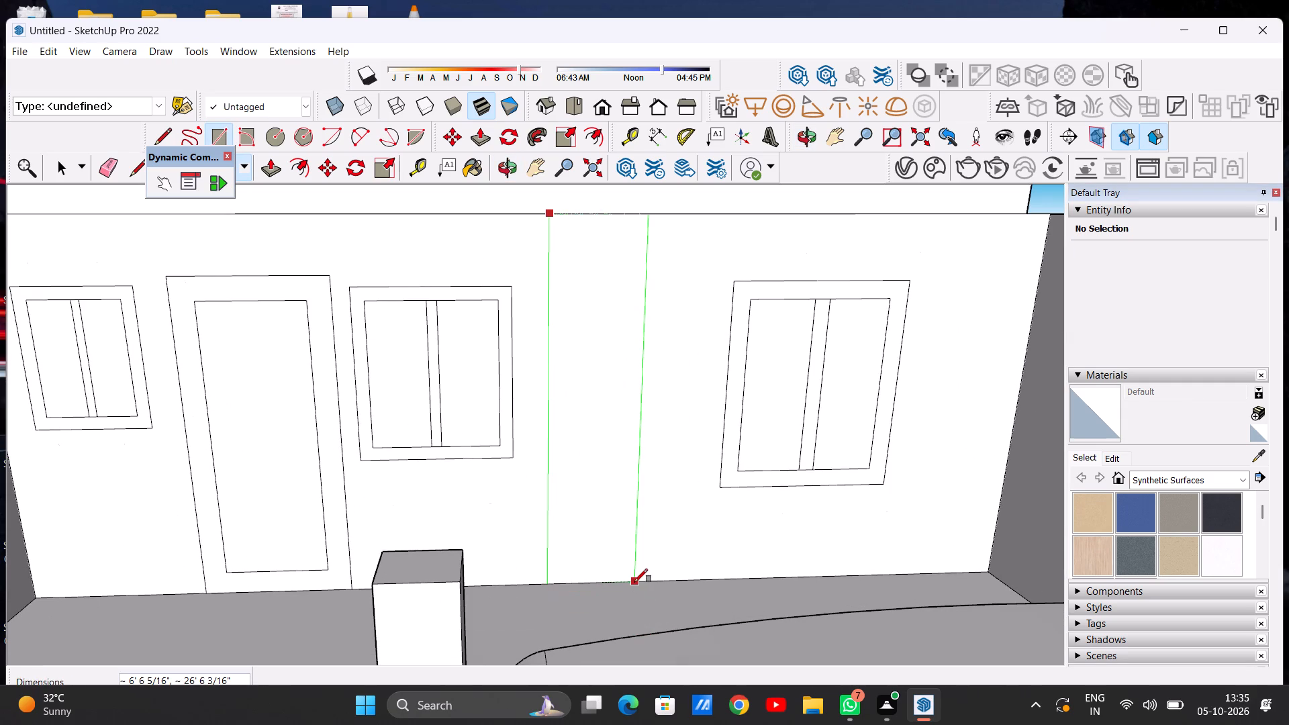
{"action": "left_click", "coordinate": [635, 583]}
{"action": "key", "text": "space"}
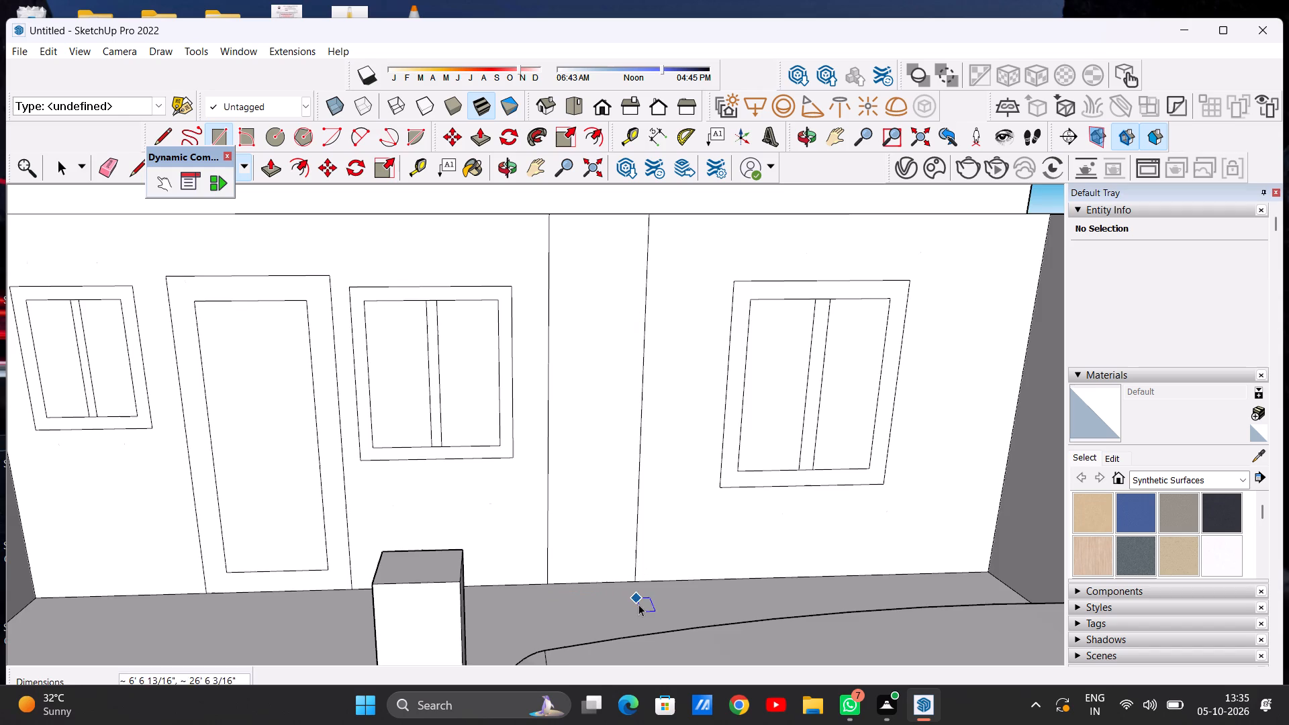
Pull the rectangle between the two larger windows out about 3' 4" from the front wall to form a pillar.
{"action": "scroll", "coordinate": [683, 550], "scroll_direction": "down", "scroll_amount": 7}
{"action": "middle_click_drag", "start_coordinate": [609, 428], "coordinate": [697, 433]}
{"action": "scroll", "coordinate": [613, 483], "scroll_direction": "up", "scroll_amount": 5}
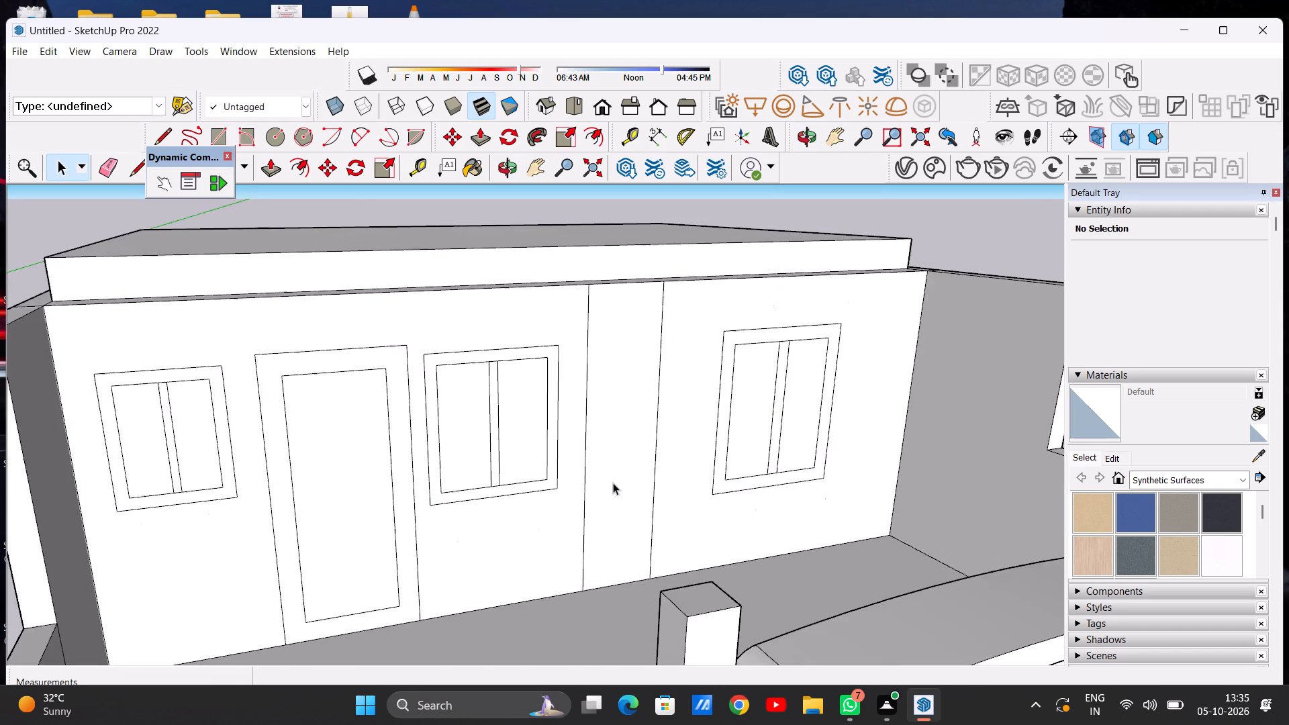
{"action": "scroll", "coordinate": [619, 477], "scroll_direction": "down", "scroll_amount": 4}
{"action": "middle_click_drag", "start_coordinate": [590, 456], "coordinate": [660, 440]}
{"action": "scroll", "coordinate": [618, 406], "scroll_direction": "up", "scroll_amount": 3}
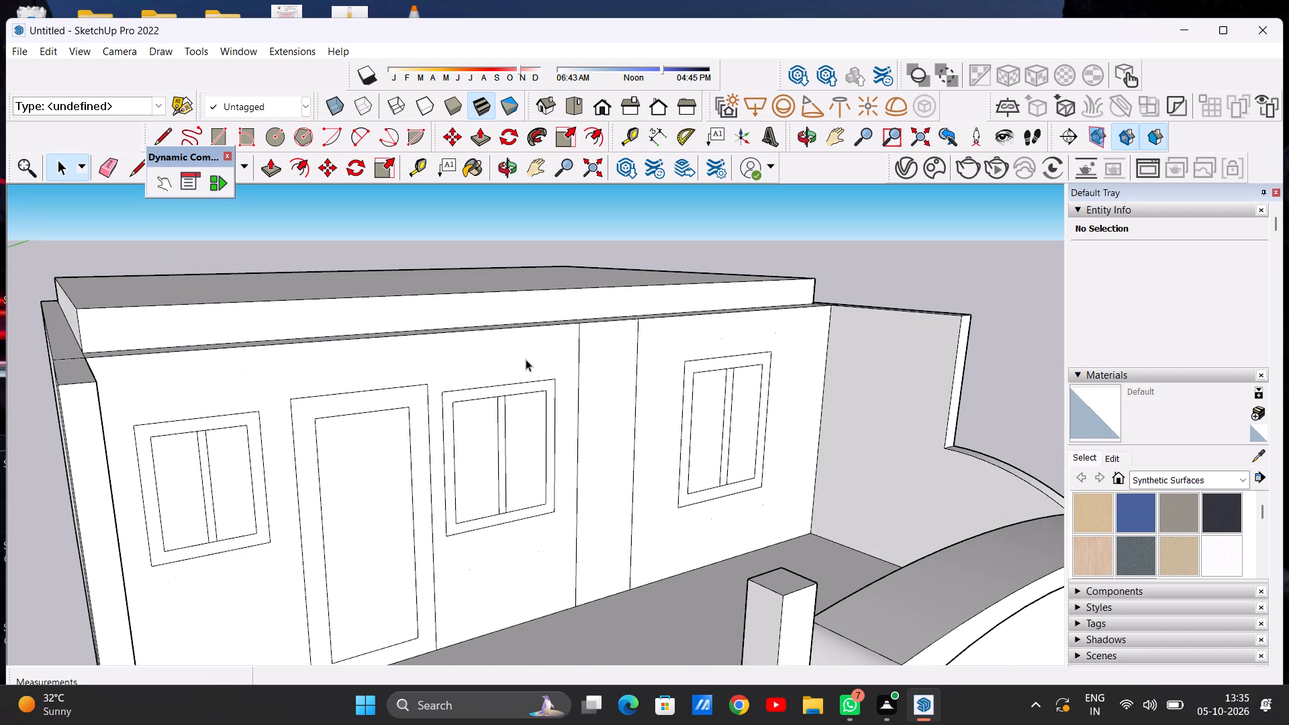
{"action": "key", "text": "p"}
{"action": "left_click", "coordinate": [597, 405]}
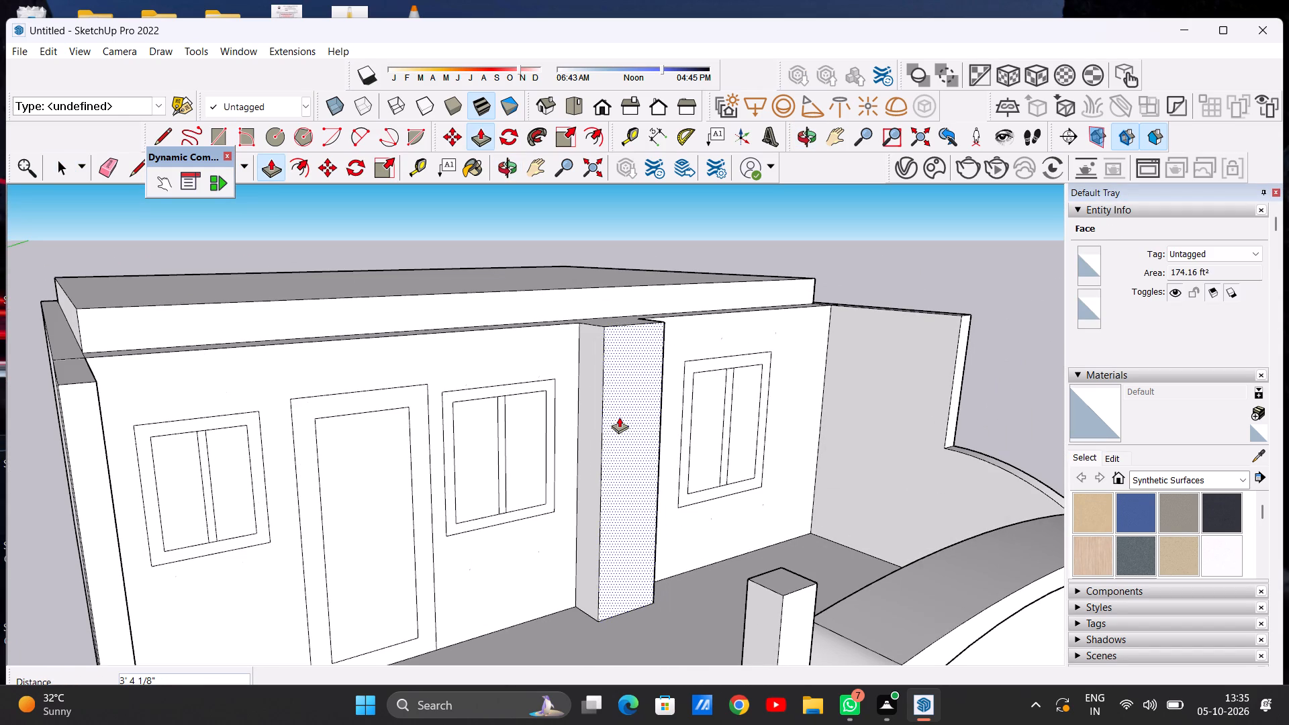
{"action": "left_click", "coordinate": [619, 417]}
{"action": "key", "text": "space"}
Review the new front wall pillar from several angles against the windows, roof slab and veranda.
{"action": "scroll", "coordinate": [649, 417], "scroll_direction": "down", "scroll_amount": 2}
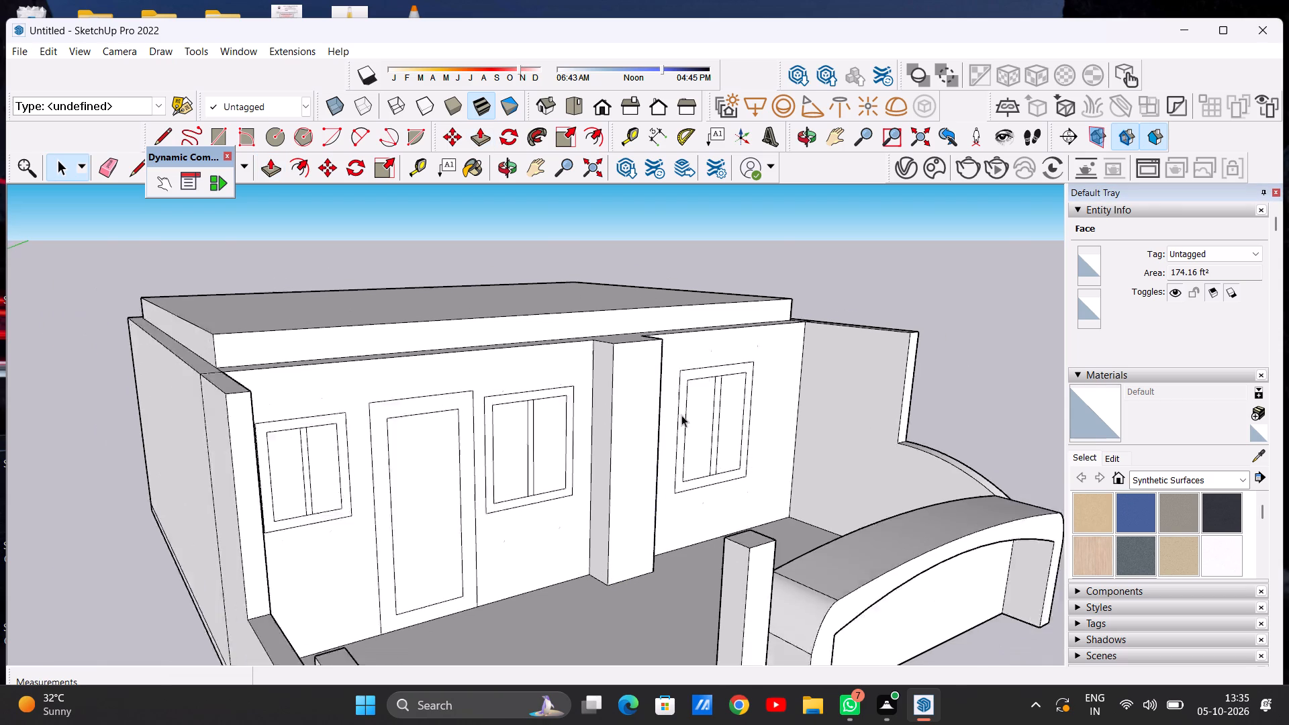
{"action": "scroll", "coordinate": [681, 415], "scroll_direction": "down", "scroll_amount": 2}
{"action": "middle_click_drag", "start_coordinate": [651, 412], "coordinate": [702, 412]}
{"action": "scroll", "coordinate": [667, 420], "scroll_direction": "up", "scroll_amount": 3}
{"action": "middle_click_drag", "start_coordinate": [630, 389], "coordinate": [610, 463]}
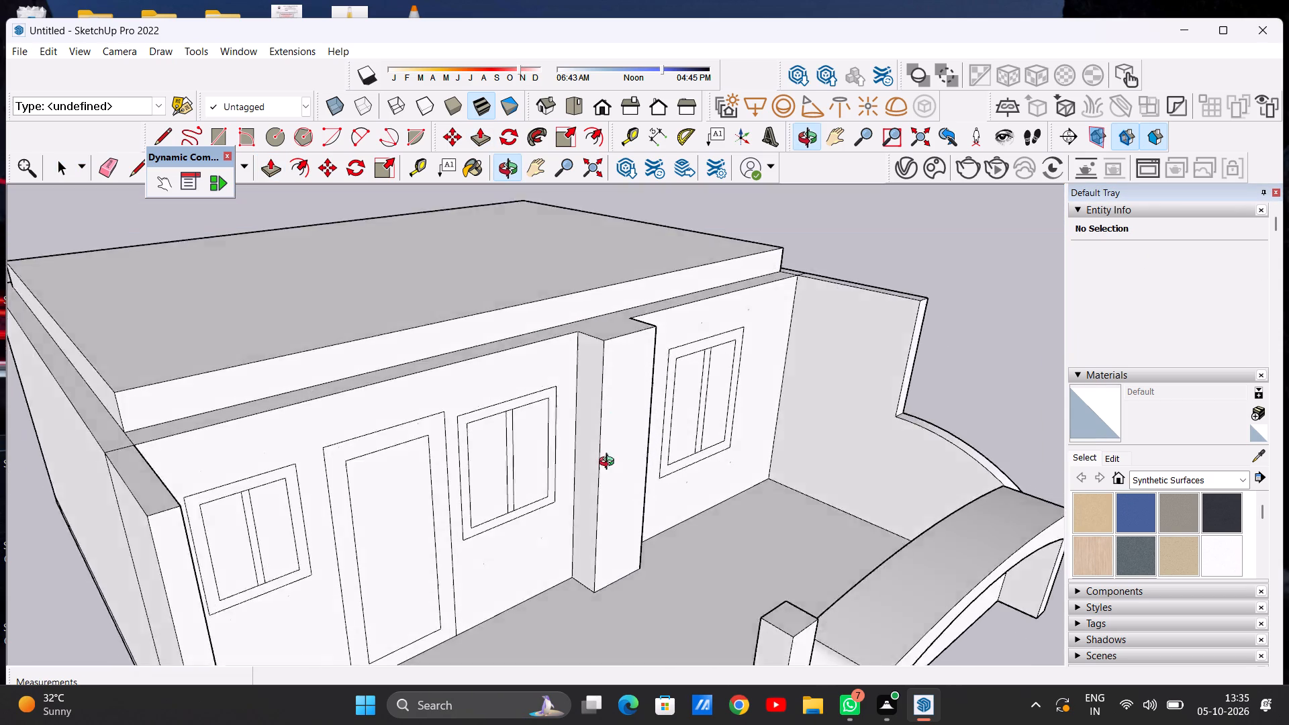
{"action": "middle_click_drag", "start_coordinate": [610, 463], "coordinate": [540, 401]}
{"action": "scroll", "coordinate": [540, 401], "scroll_direction": "down", "scroll_amount": 12}
{"action": "middle_click_drag", "start_coordinate": [656, 397], "coordinate": [455, 450]}
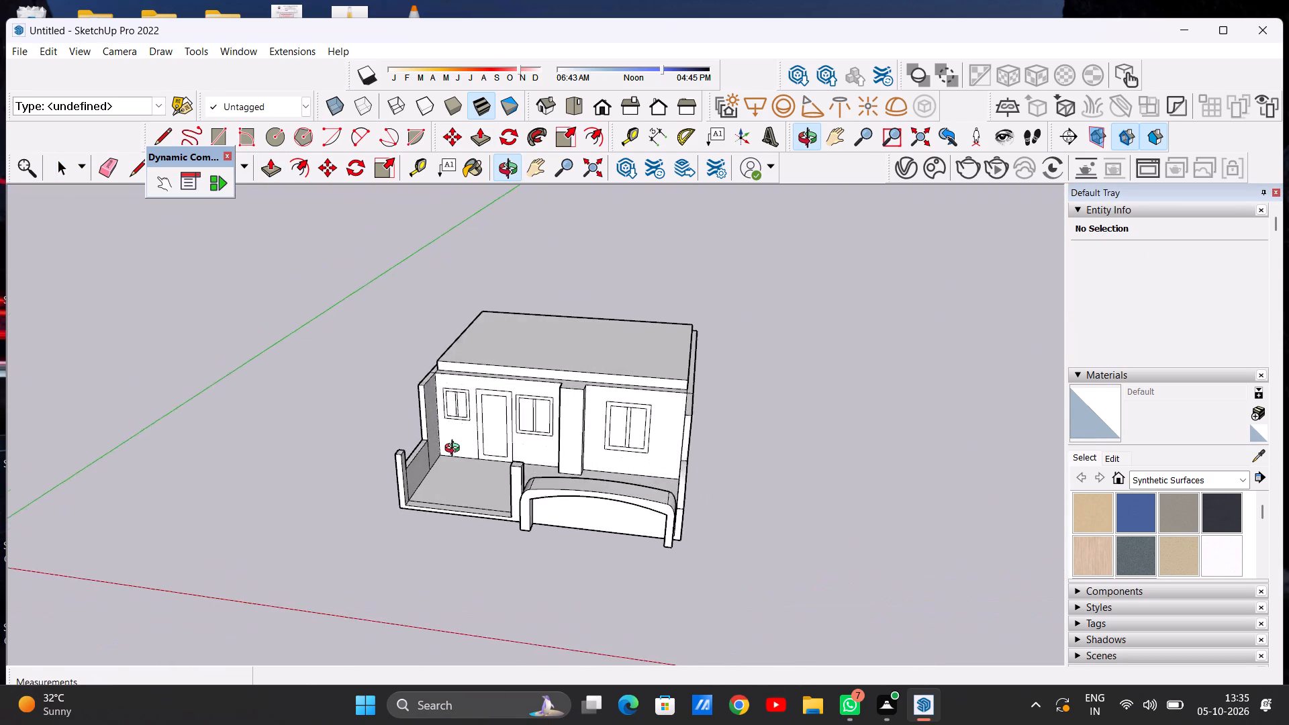
{"action": "scroll", "coordinate": [455, 450], "scroll_direction": "up", "scroll_amount": 1}
{"action": "middle_click_drag", "start_coordinate": [455, 450], "coordinate": [455, 450]}
{"action": "scroll", "coordinate": [698, 441], "scroll_direction": "down", "scroll_amount": 5}
{"action": "middle_click_drag", "start_coordinate": [631, 434], "coordinate": [534, 469]}
{"action": "scroll", "coordinate": [618, 440], "scroll_direction": "up", "scroll_amount": 7}
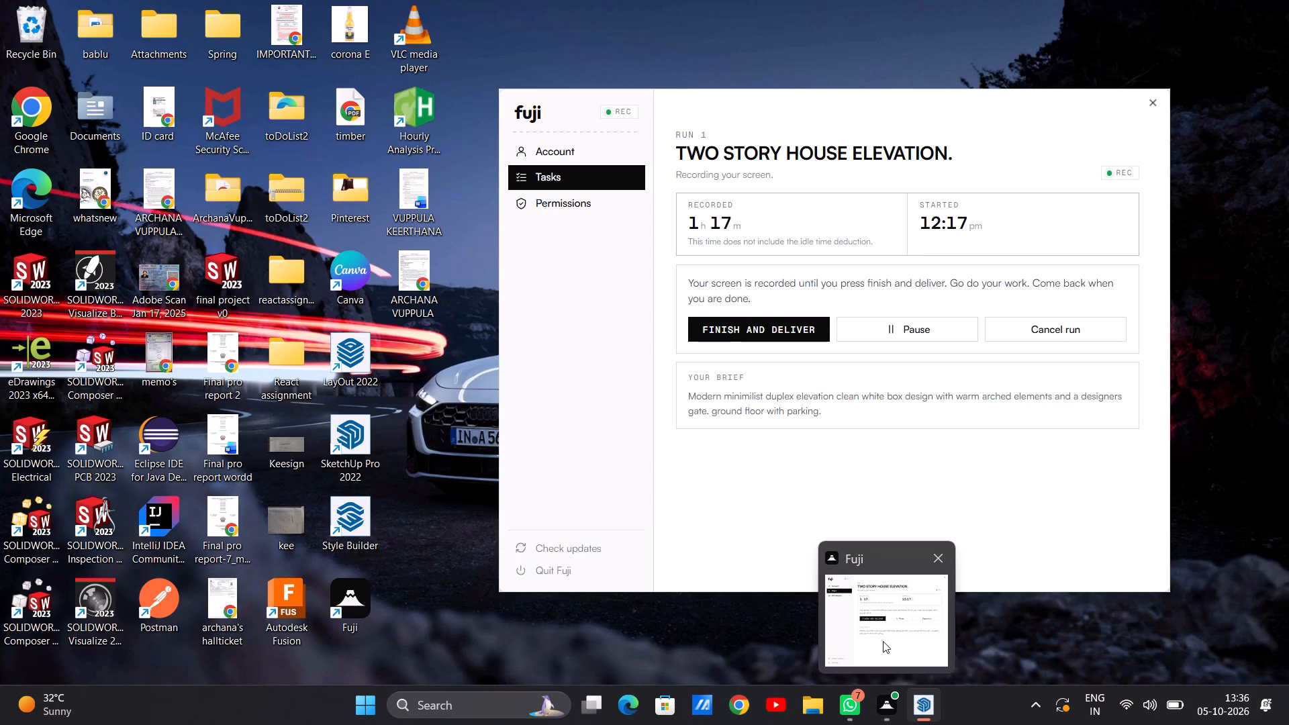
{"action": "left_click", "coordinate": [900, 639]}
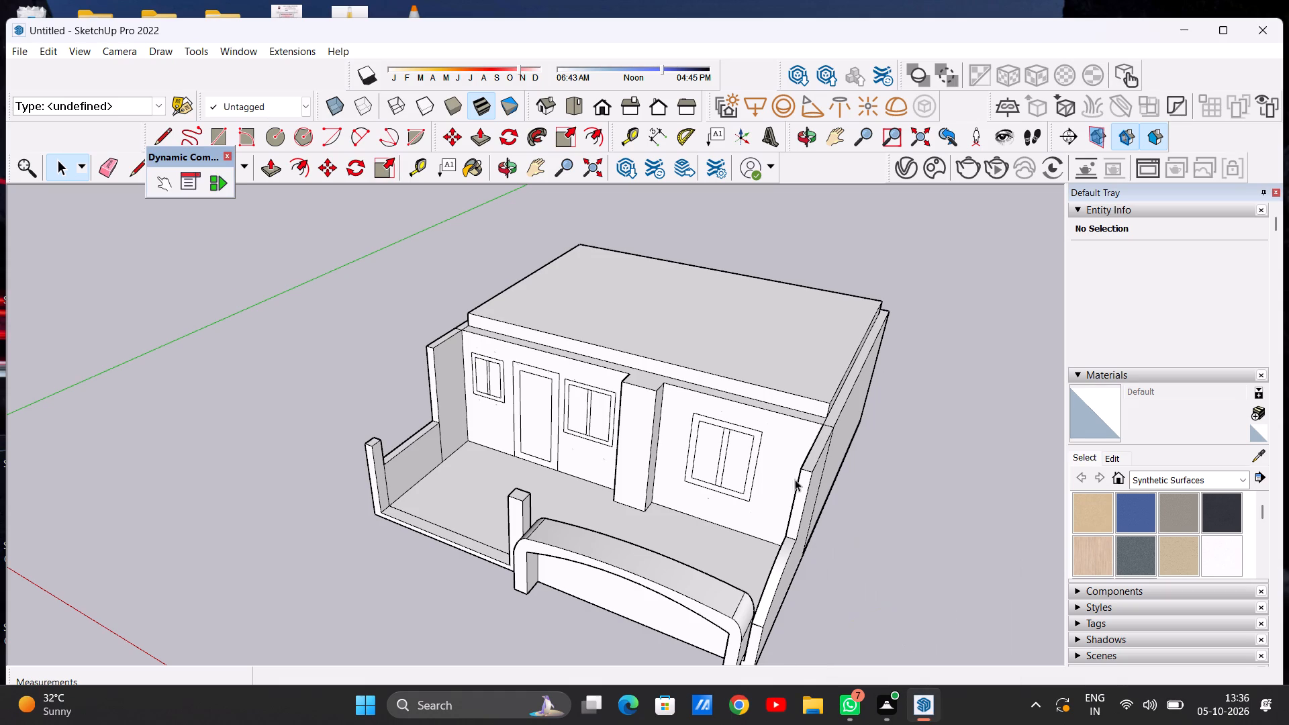
Examine the veranda, front wall pillar and side walls against the roof slab from near and far.
{"action": "scroll", "coordinate": [749, 434], "scroll_direction": "down", "scroll_amount": 18}
{"action": "scroll", "coordinate": [720, 428], "scroll_direction": "up", "scroll_amount": 15}
{"action": "scroll", "coordinate": [720, 428], "scroll_direction": "down", "scroll_amount": 8}
{"action": "middle_click_drag", "start_coordinate": [737, 364], "coordinate": [692, 365]}
{"action": "scroll", "coordinate": [704, 379], "scroll_direction": "down", "scroll_amount": 4}
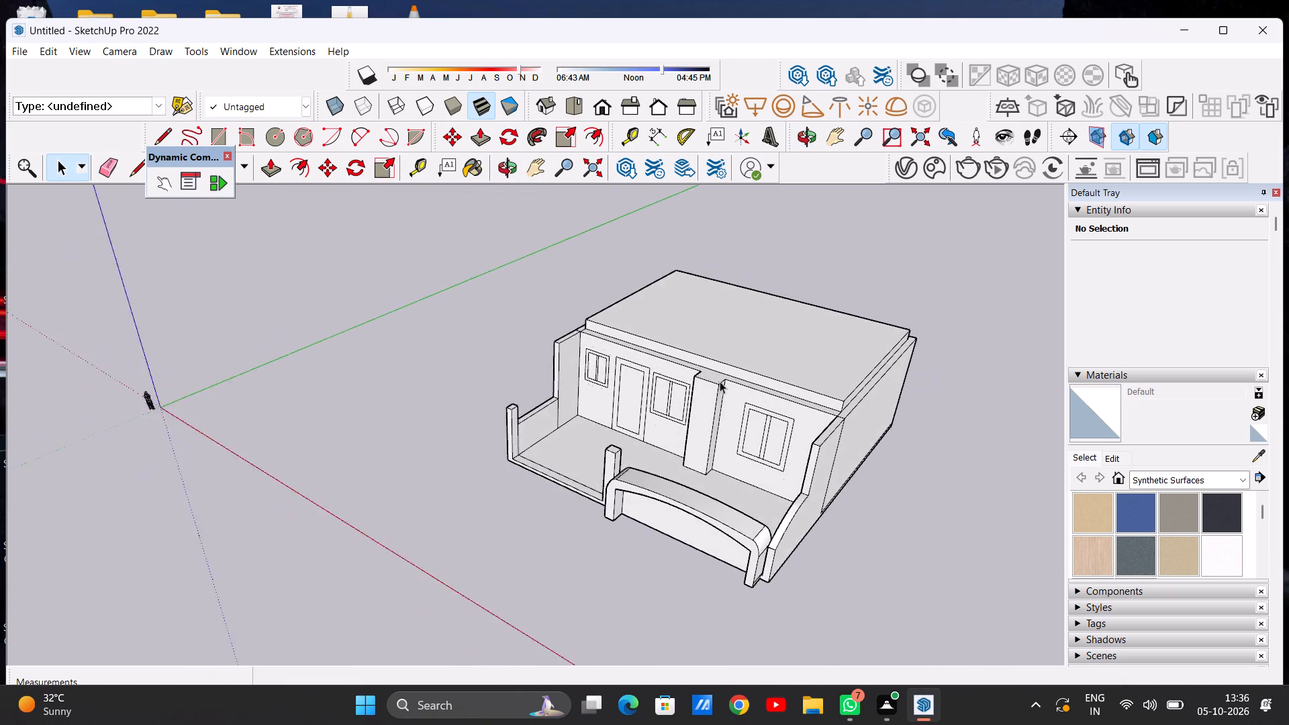
{"action": "scroll", "coordinate": [720, 381], "scroll_direction": "down", "scroll_amount": 1}
{"action": "scroll", "coordinate": [723, 421], "scroll_direction": "up", "scroll_amount": 8}
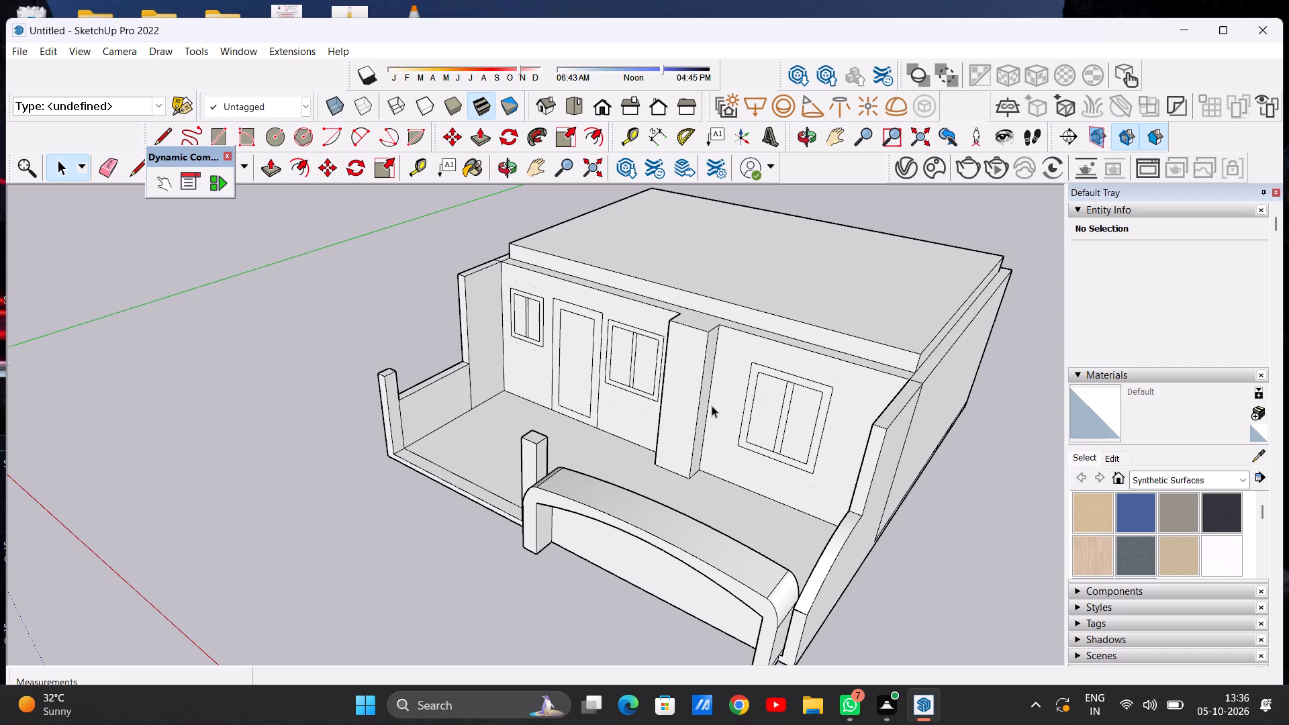
{"action": "scroll", "coordinate": [712, 405], "scroll_direction": "down", "scroll_amount": 6}
{"action": "scroll", "coordinate": [710, 439], "scroll_direction": "up", "scroll_amount": 5}
{"action": "scroll", "coordinate": [740, 354], "scroll_direction": "down", "scroll_amount": 4}
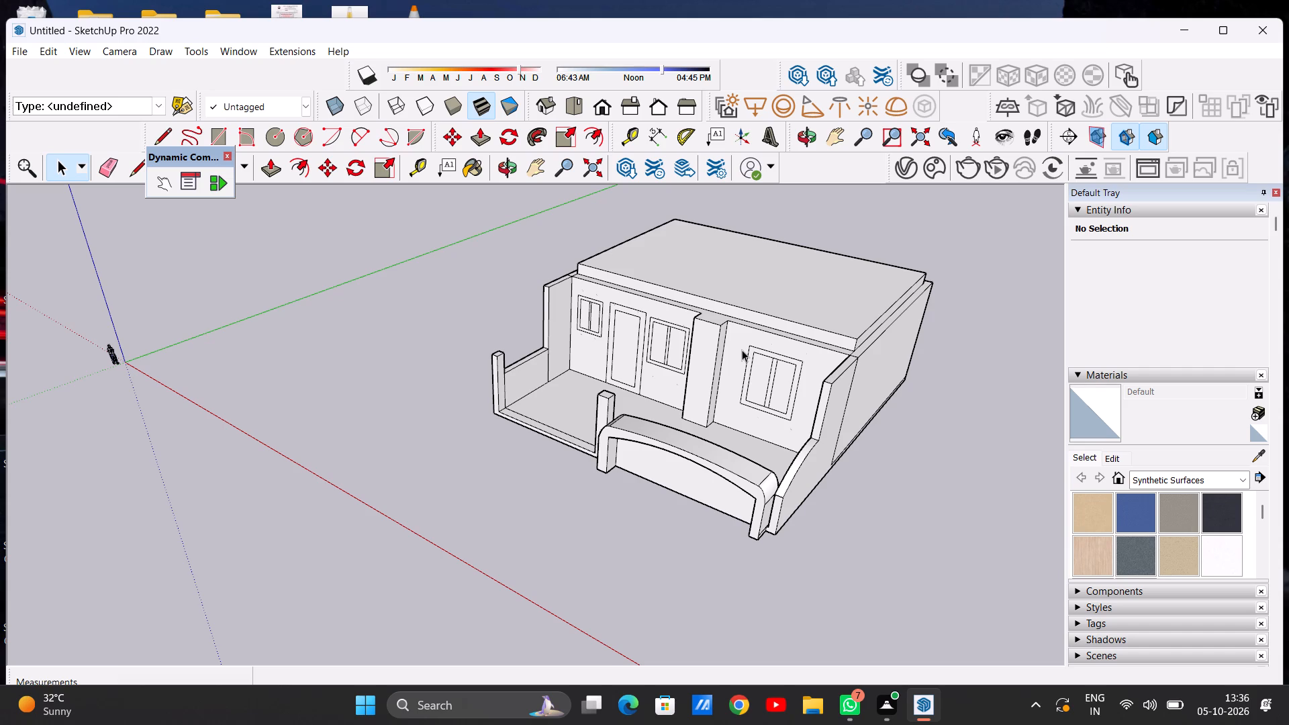
{"action": "scroll", "coordinate": [945, 438], "scroll_direction": "down", "scroll_amount": 12}
{"action": "scroll", "coordinate": [836, 368], "scroll_direction": "down", "scroll_amount": 20}
{"action": "scroll", "coordinate": [836, 368], "scroll_direction": "down", "scroll_amount": 7}
Extend the roof slab's front face about 16' 7" over the veranda to the front corner of the full-height side wall.
{"action": "scroll", "coordinate": [824, 343], "scroll_direction": "up", "scroll_amount": 17}
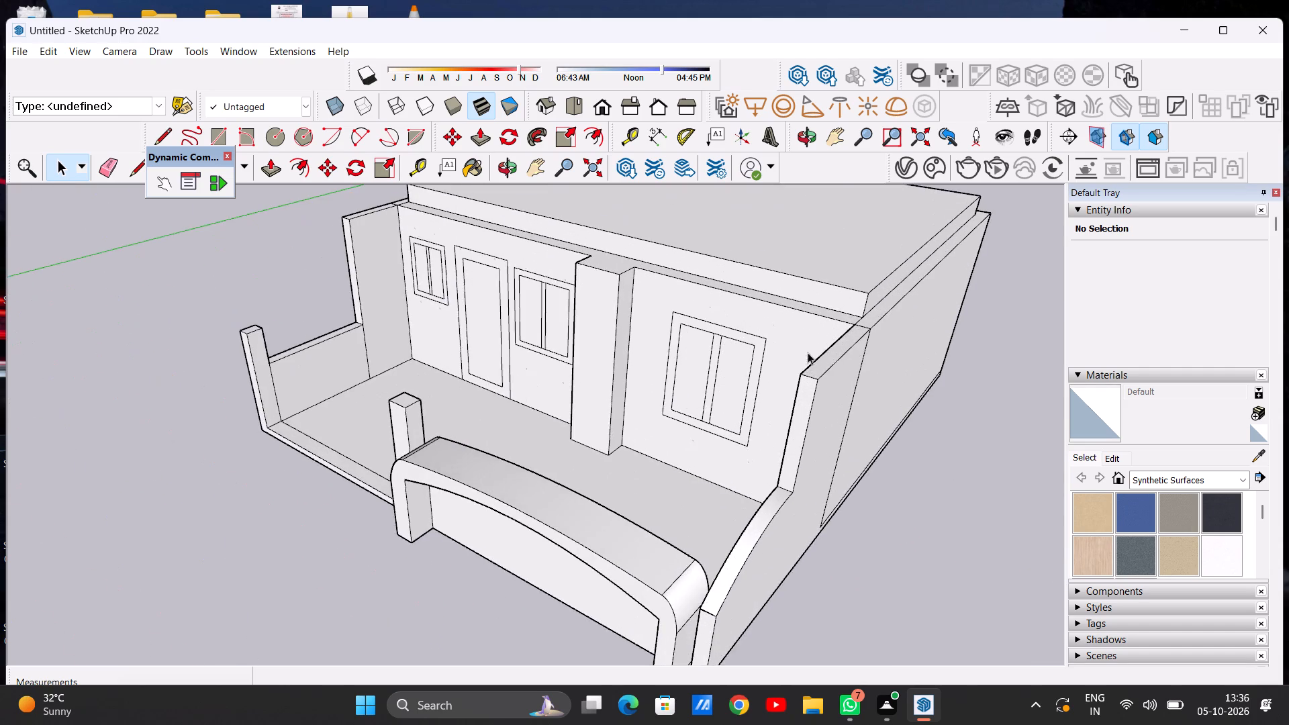
{"action": "scroll", "coordinate": [786, 307], "scroll_direction": "up", "scroll_amount": 1}
{"action": "middle_click_drag", "start_coordinate": [783, 309], "coordinate": [744, 395]}
{"action": "scroll", "coordinate": [740, 369], "scroll_direction": "down", "scroll_amount": 19}
{"action": "scroll", "coordinate": [741, 333], "scroll_direction": "up", "scroll_amount": 15}
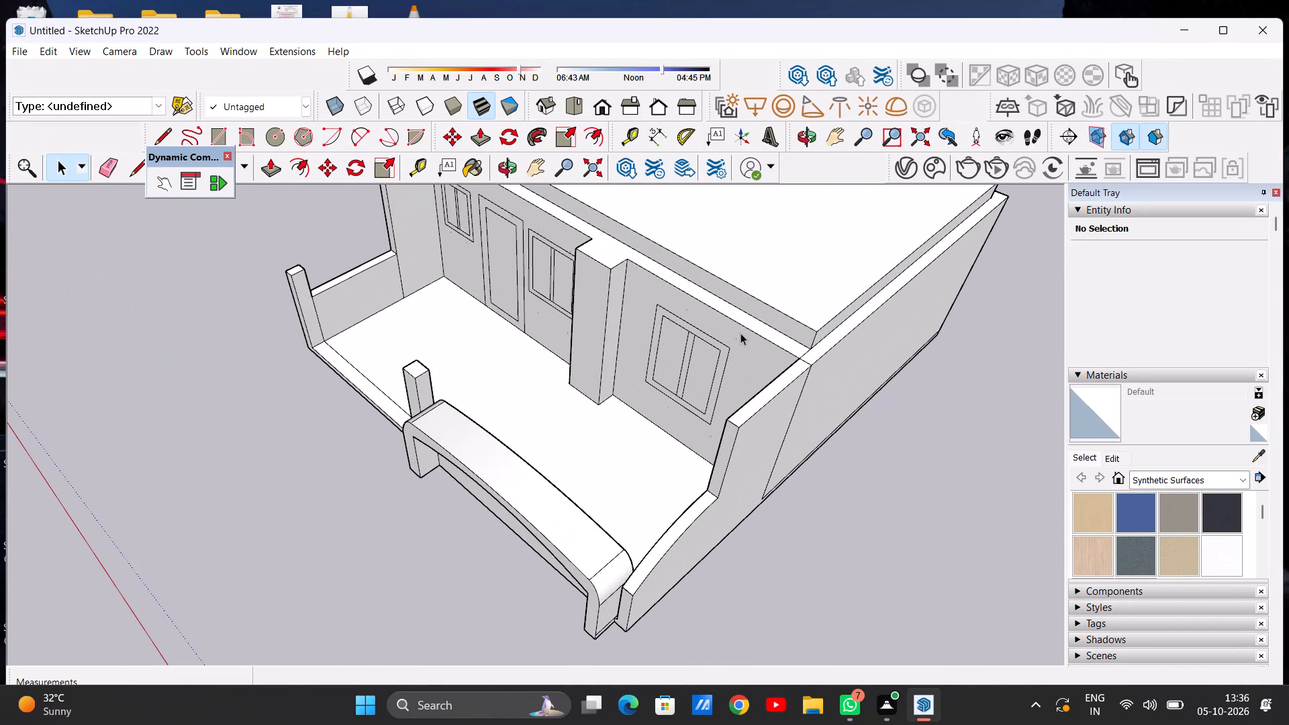
{"action": "key", "text": "p"}
{"action": "scroll", "coordinate": [761, 318], "scroll_direction": "up", "scroll_amount": 5}
{"action": "left_click", "coordinate": [780, 316]}
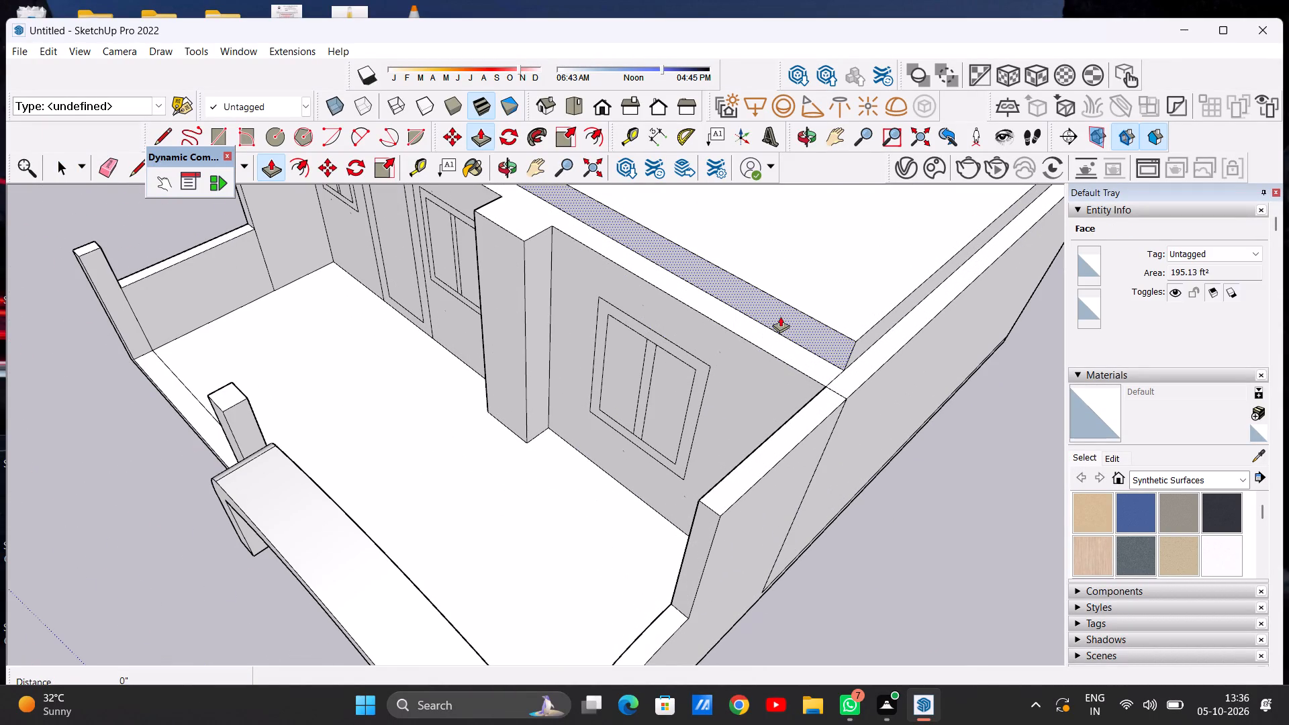
{"action": "left_click", "coordinate": [697, 503]}
{"action": "key", "text": "space"}
{"action": "scroll", "coordinate": [755, 434], "scroll_direction": "down", "scroll_amount": 16}
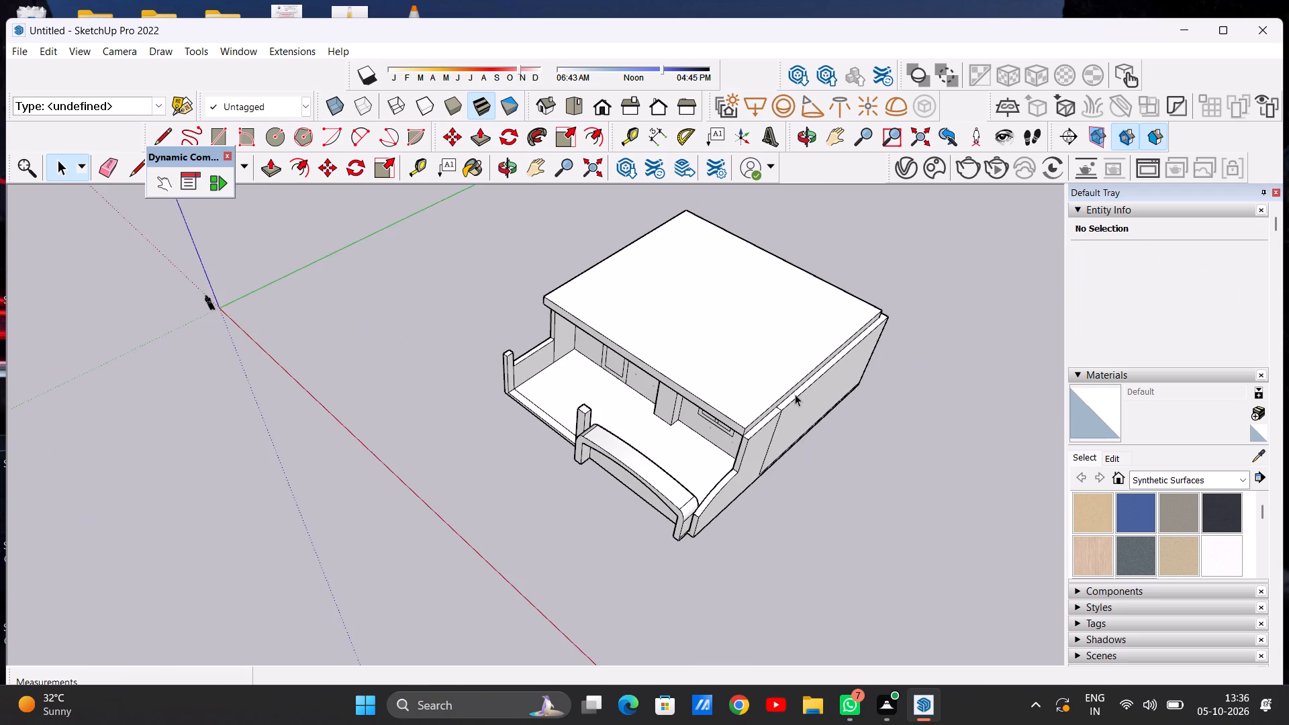
Erase the short seam line across the top of the side wall beside the extended roof slab.
{"action": "scroll", "coordinate": [793, 399], "scroll_direction": "up", "scroll_amount": 8}
{"action": "middle_click_drag", "start_coordinate": [763, 455], "coordinate": [645, 463]}
{"action": "scroll", "coordinate": [728, 435], "scroll_direction": "down", "scroll_amount": 10}
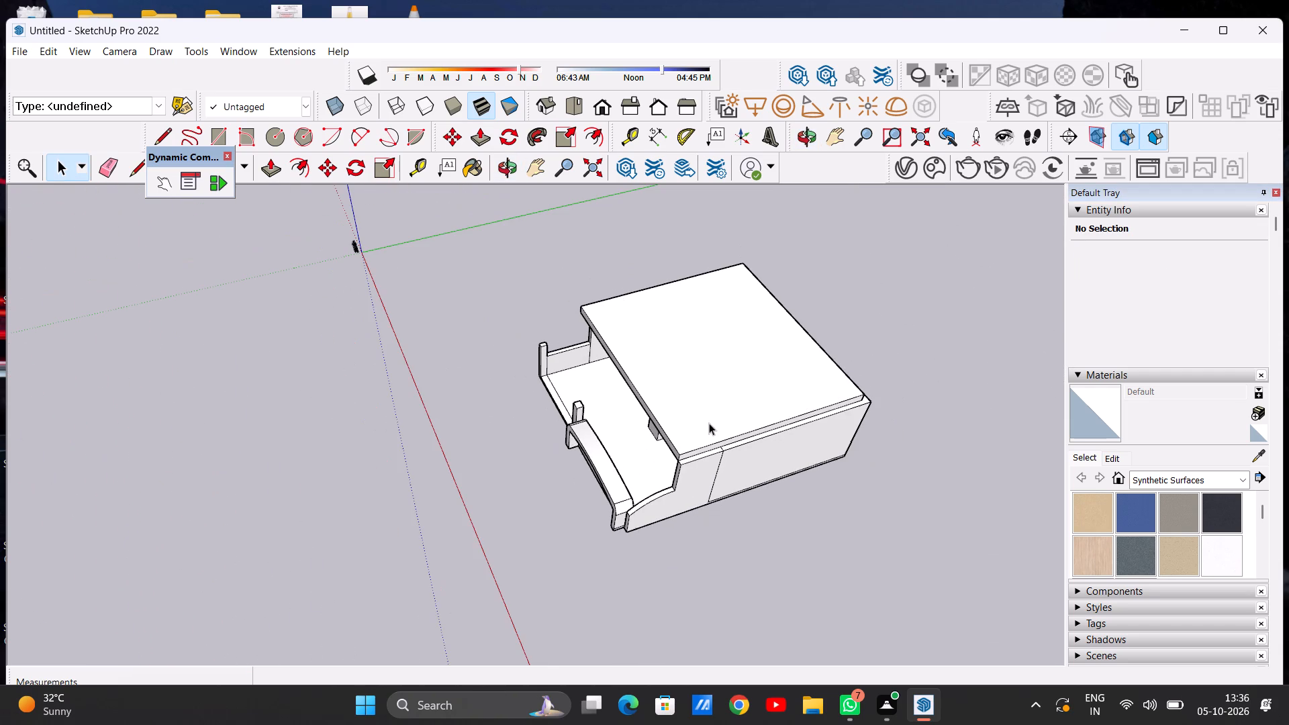
{"action": "middle_click_drag", "start_coordinate": [607, 416], "coordinate": [697, 327]}
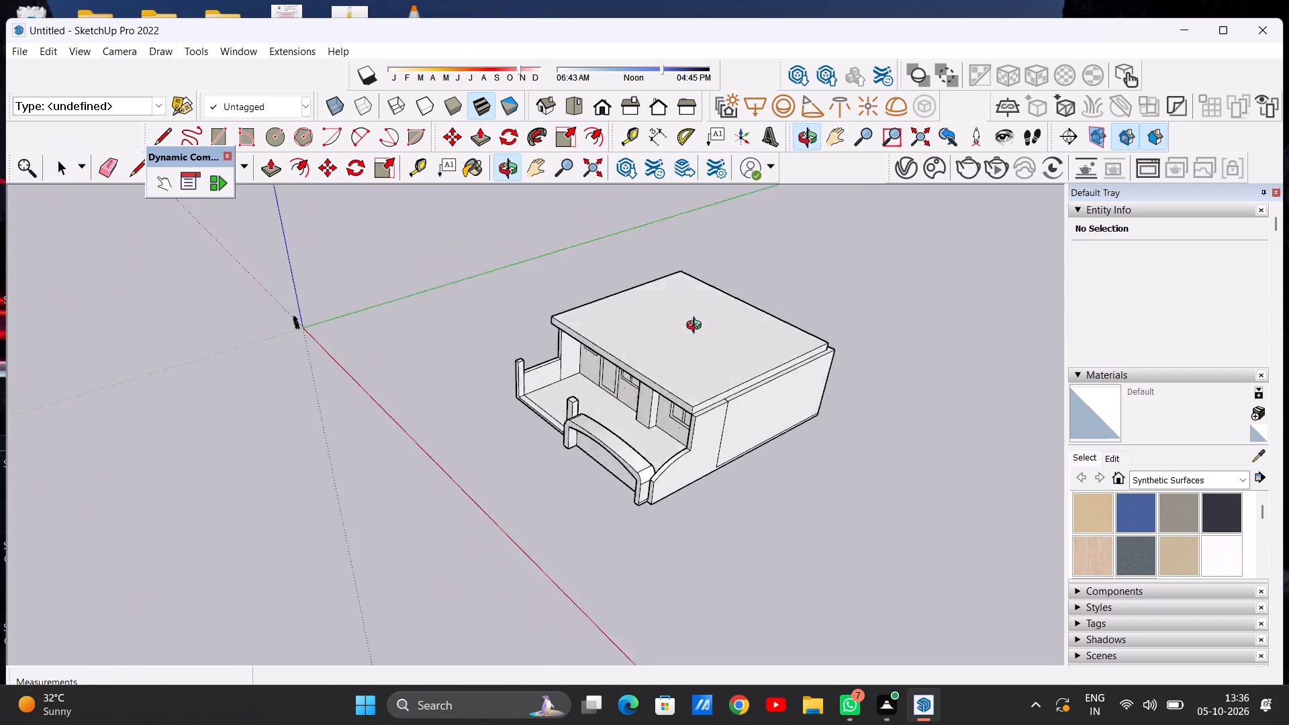
{"action": "middle_click_drag", "start_coordinate": [697, 327], "coordinate": [787, 220]}
{"action": "scroll", "coordinate": [733, 336], "scroll_direction": "up", "scroll_amount": 8}
{"action": "middle_click_drag", "start_coordinate": [665, 424], "coordinate": [661, 430]}
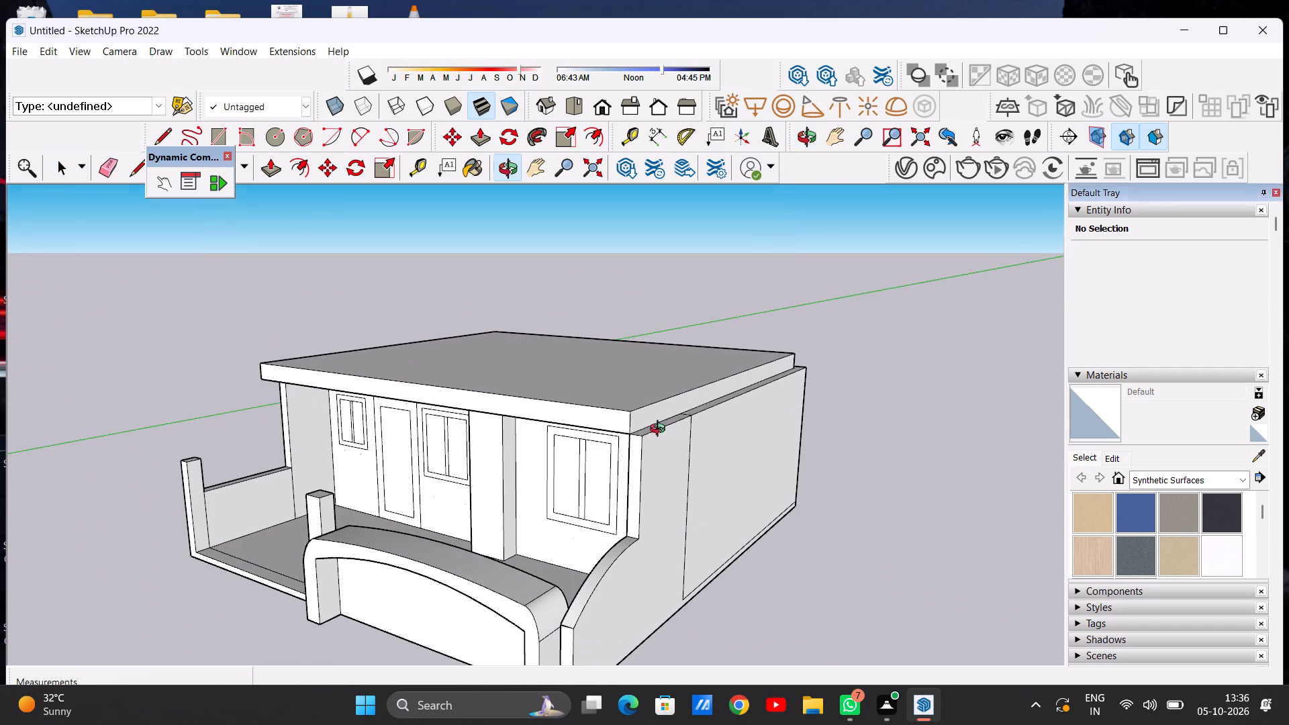
{"action": "middle_click_drag", "start_coordinate": [661, 430], "coordinate": [624, 526]}
{"action": "scroll", "coordinate": [634, 508], "scroll_direction": "up", "scroll_amount": 3}
{"action": "scroll", "coordinate": [666, 461], "scroll_direction": "up", "scroll_amount": 6}
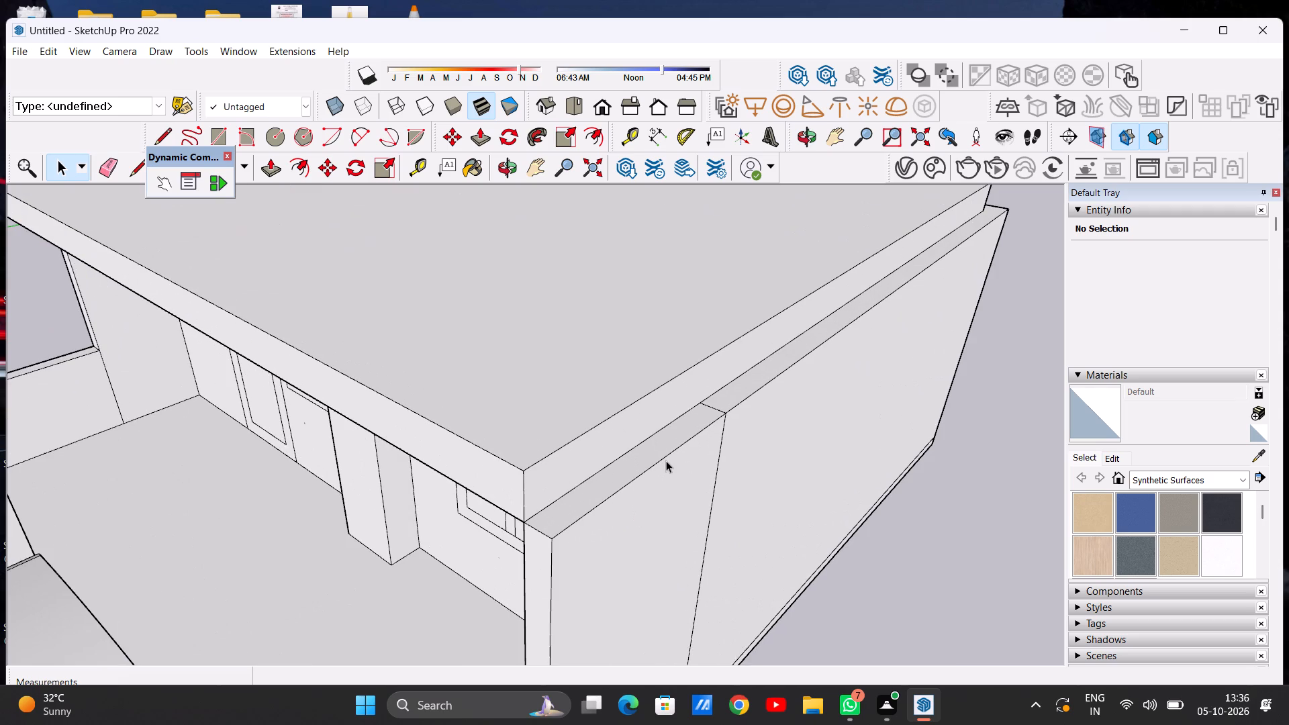
{"action": "key", "text": "e"}
{"action": "scroll", "coordinate": [697, 416], "scroll_direction": "up", "scroll_amount": 6}
{"action": "left_click_drag", "start_coordinate": [728, 388], "coordinate": [707, 414]}
{"action": "scroll", "coordinate": [736, 418], "scroll_direction": "down", "scroll_amount": 4}
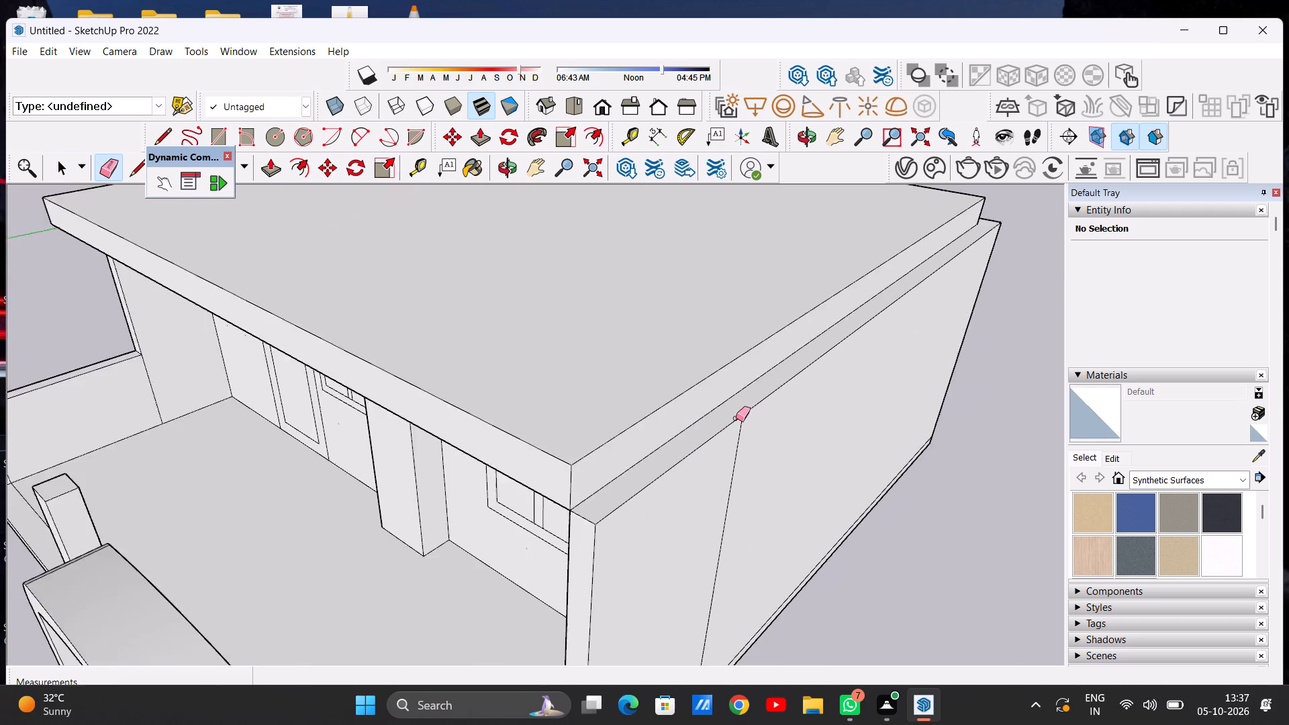
Raise the top face of the side and back walls by 10' around the roof slab.
{"action": "scroll", "coordinate": [736, 418], "scroll_direction": "down", "scroll_amount": 16}
{"action": "middle_click_drag", "start_coordinate": [755, 424], "coordinate": [698, 497]}
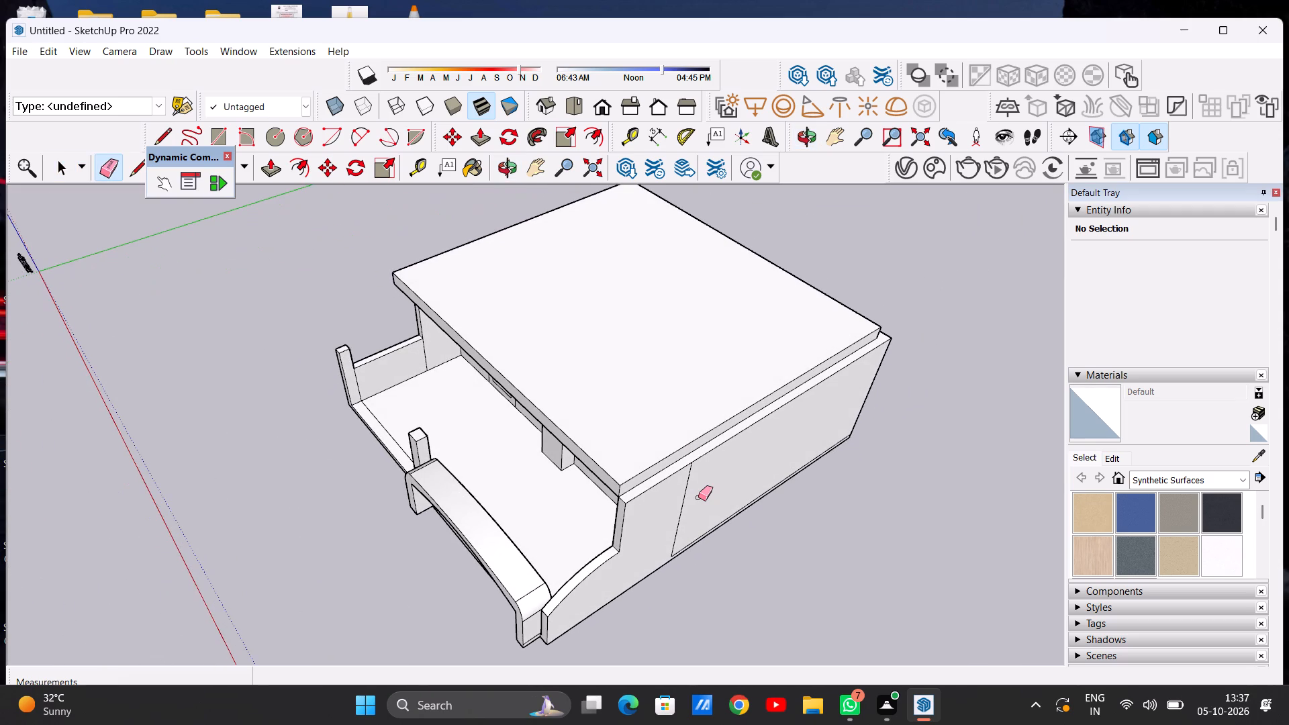
{"action": "key", "text": "p"}
{"action": "scroll", "coordinate": [661, 465], "scroll_direction": "up", "scroll_amount": 17}
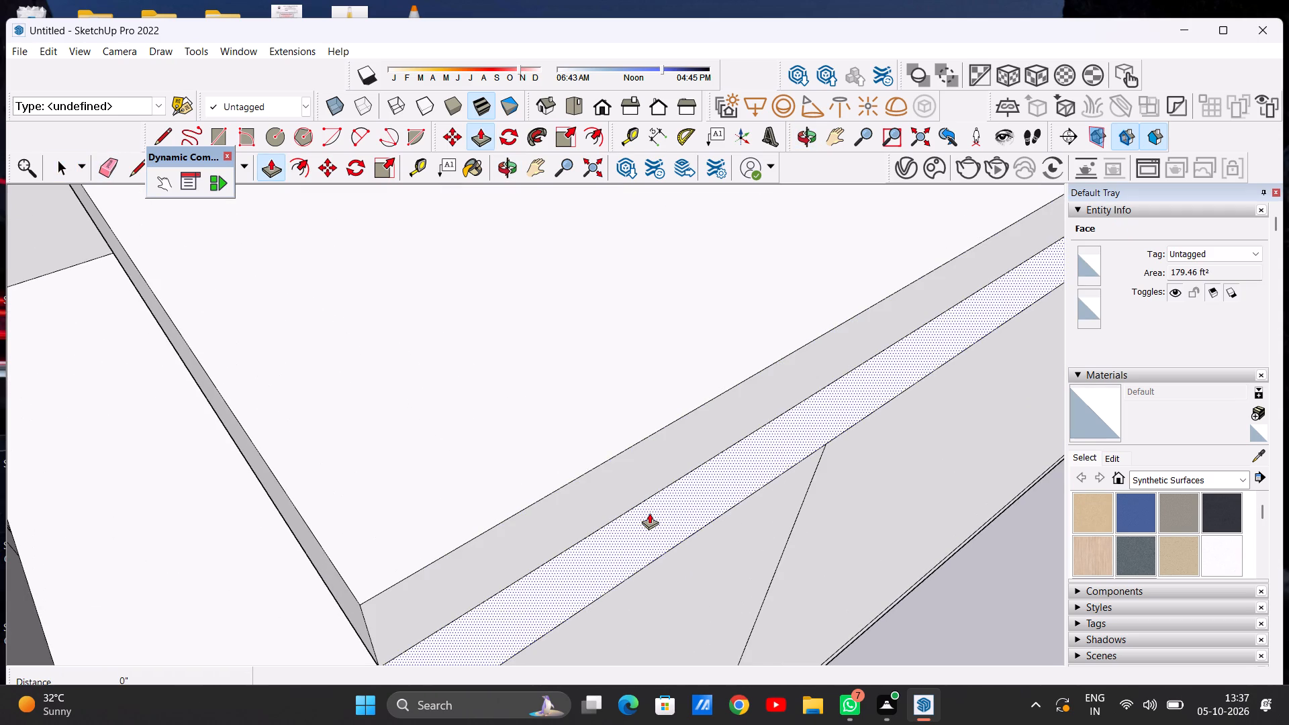
{"action": "left_click", "coordinate": [649, 513]}
{"action": "scroll", "coordinate": [682, 305], "scroll_direction": "down", "scroll_amount": 20}
{"action": "scroll", "coordinate": [682, 305], "scroll_direction": "down", "scroll_amount": 7}
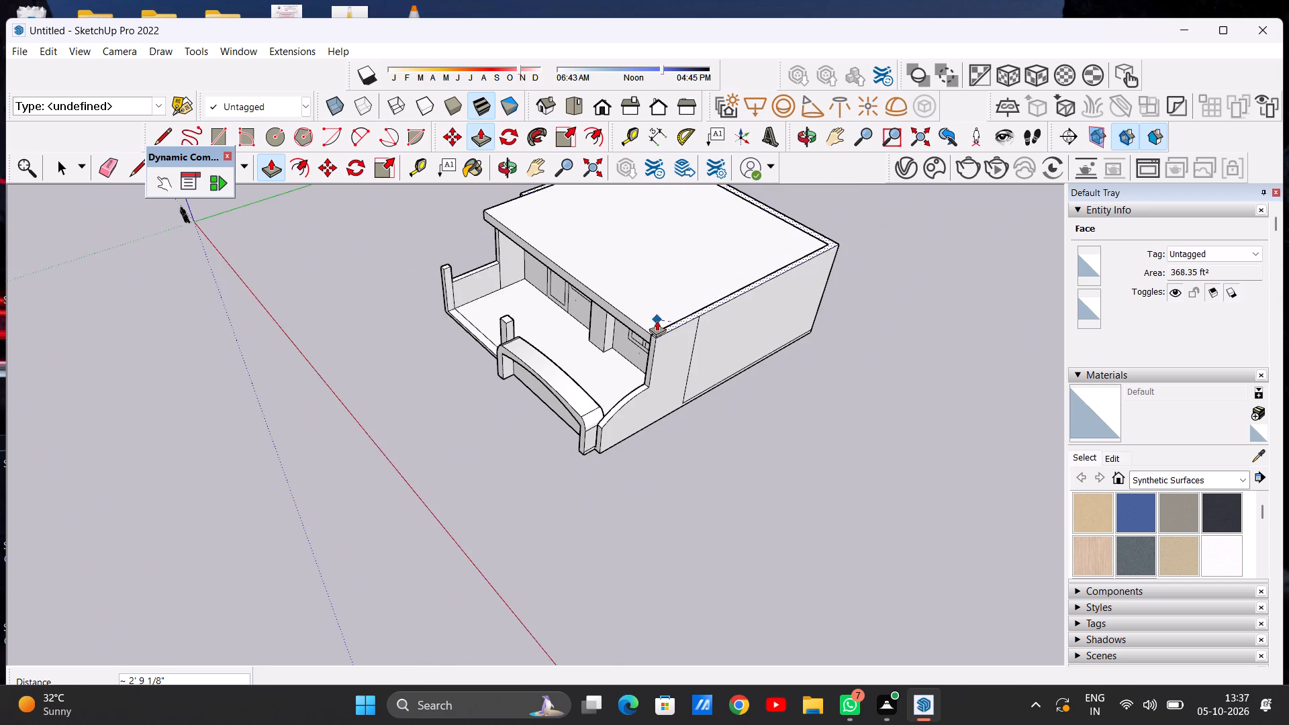
{"action": "middle_click_drag", "start_coordinate": [656, 320], "coordinate": [719, 253]}
{"action": "scroll", "coordinate": [651, 214], "scroll_direction": "down", "scroll_amount": 4}
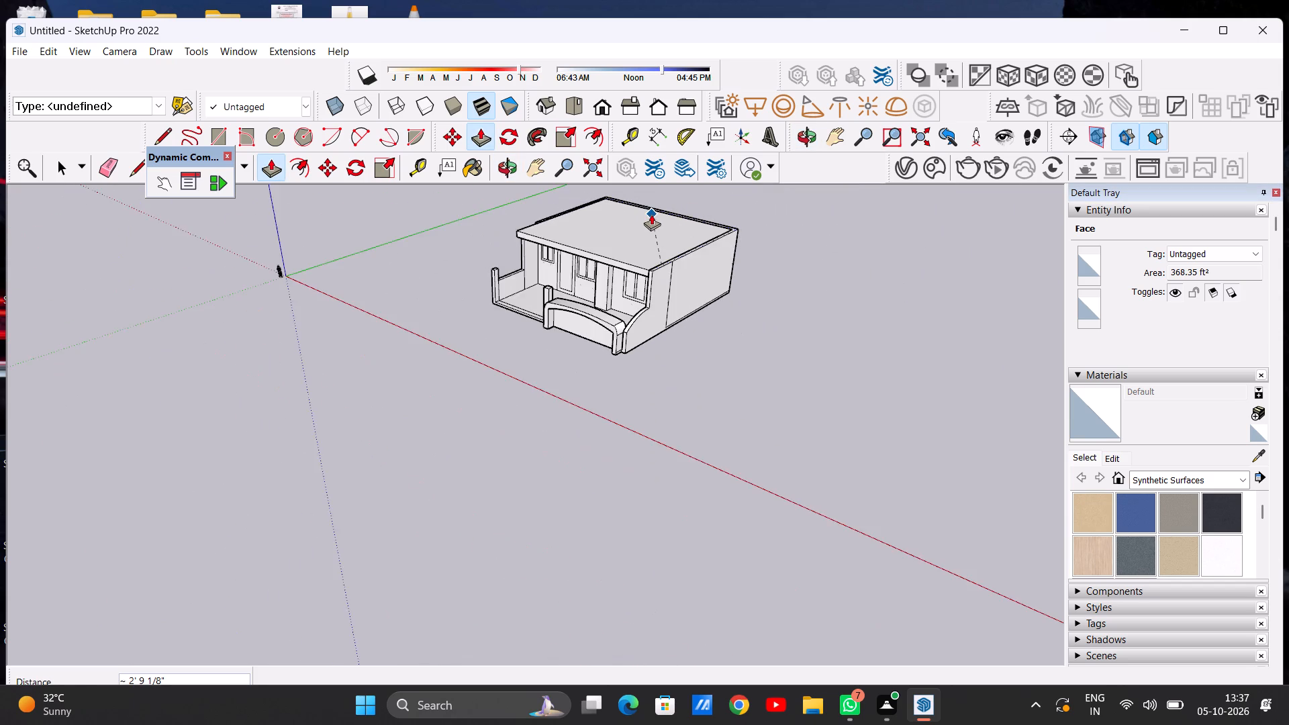
{"action": "scroll", "coordinate": [651, 214], "scroll_direction": "down", "scroll_amount": 1}
{"action": "middle_click_drag", "start_coordinate": [585, 247], "coordinate": [704, 223]}
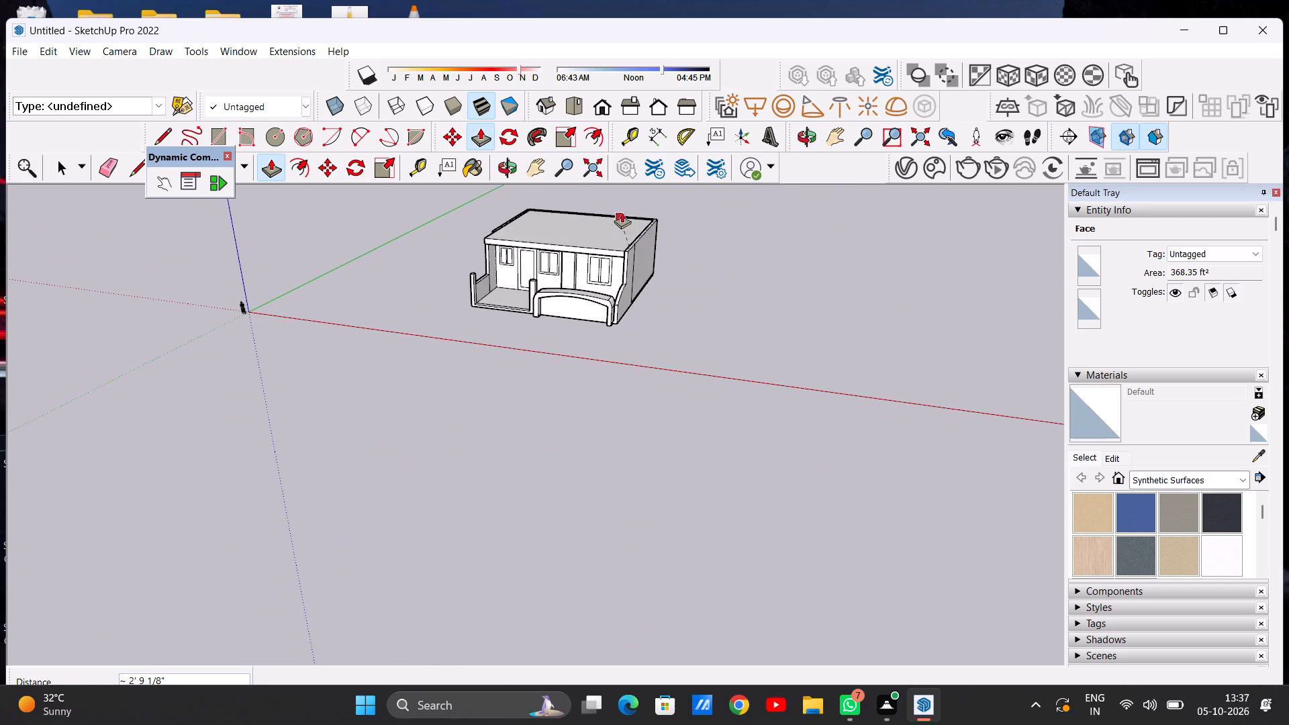
{"action": "type", "text": "10'"}
{"action": "key", "text": "Return"}
{"action": "key", "text": "space"}
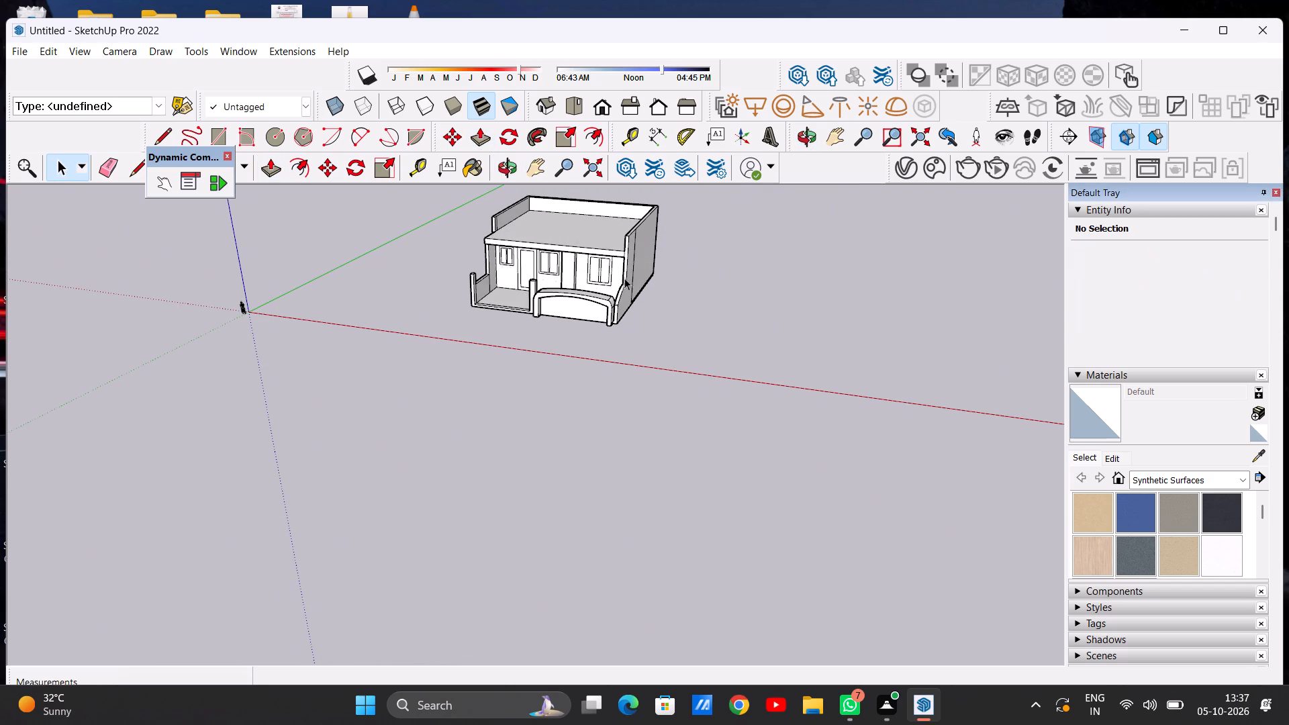
Pull the top face of the side and back walls up further to heighten the upper storey enclosure.
{"action": "scroll", "coordinate": [634, 327], "scroll_direction": "down", "scroll_amount": 4}
{"action": "middle_click_drag", "start_coordinate": [580, 291], "coordinate": [726, 169]}
{"action": "scroll", "coordinate": [689, 237], "scroll_direction": "up", "scroll_amount": 2}
{"action": "middle_click_drag", "start_coordinate": [749, 263], "coordinate": [561, 427]}
{"action": "scroll", "coordinate": [573, 289], "scroll_direction": "up", "scroll_amount": 7}
{"action": "middle_click_drag", "start_coordinate": [585, 344], "coordinate": [678, 239]}
{"action": "scroll", "coordinate": [601, 269], "scroll_direction": "up", "scroll_amount": 9}
{"action": "scroll", "coordinate": [583, 334], "scroll_direction": "down", "scroll_amount": 5}
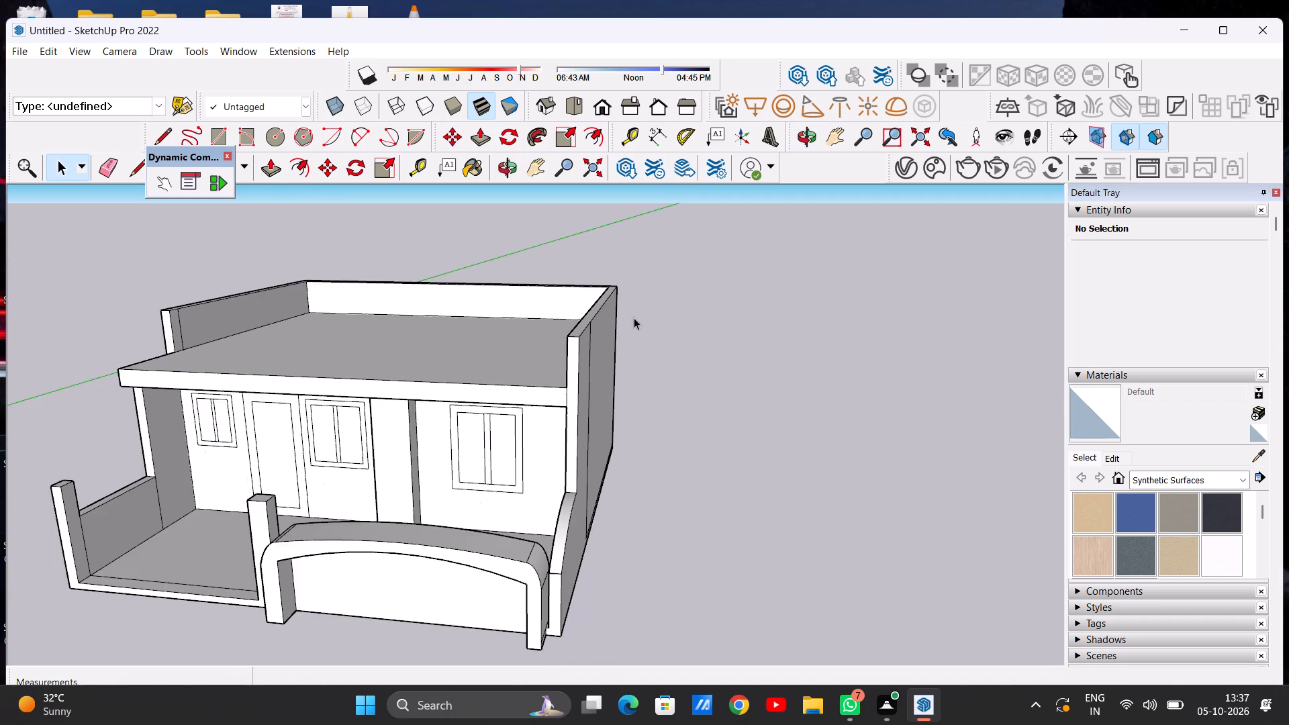
{"action": "middle_click_drag", "start_coordinate": [577, 367], "coordinate": [604, 324]}
{"action": "scroll", "coordinate": [574, 313], "scroll_direction": "up", "scroll_amount": 4}
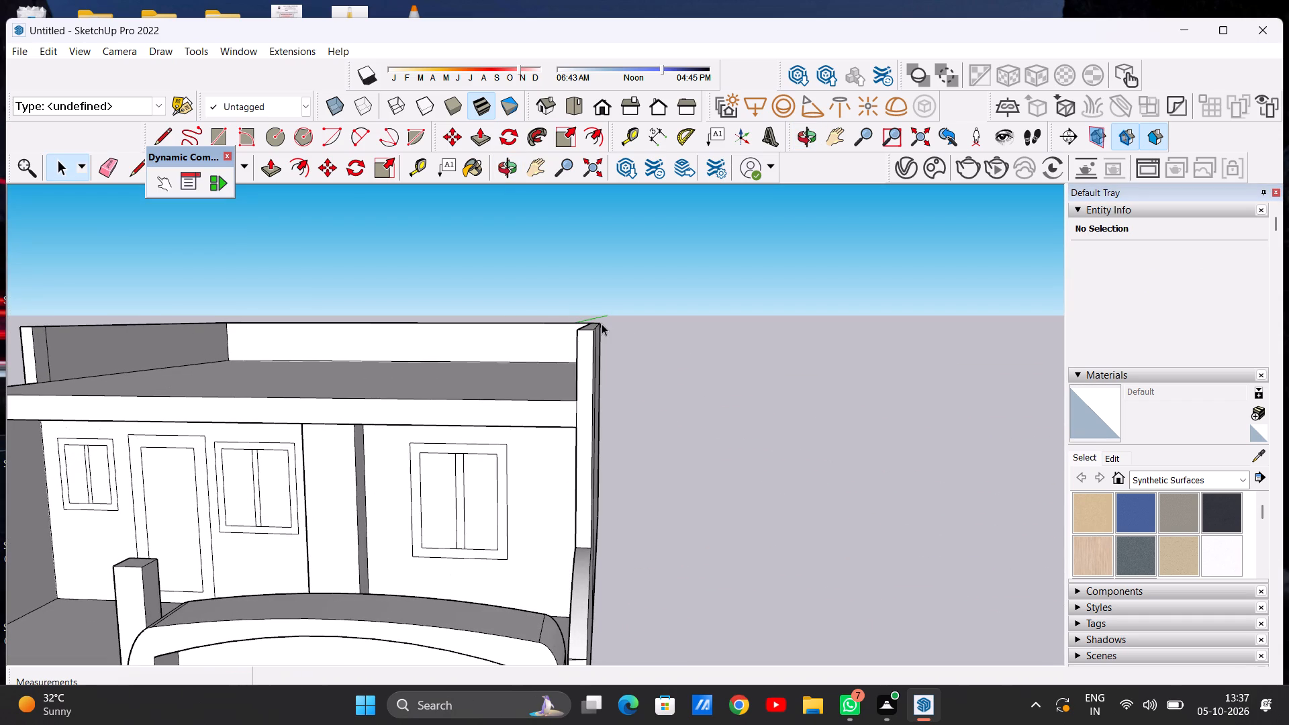
{"action": "key", "text": "p"}
{"action": "middle_click_drag", "start_coordinate": [583, 338], "coordinate": [582, 365]}
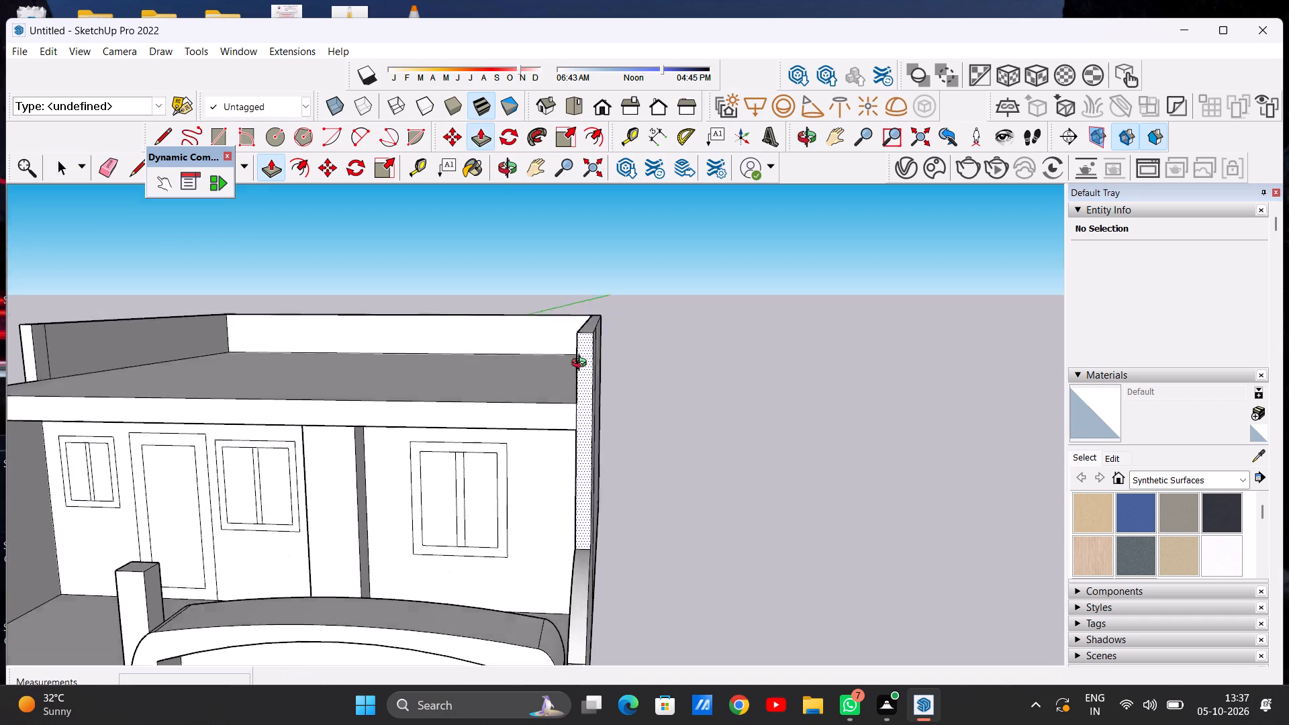
{"action": "middle_click_drag", "start_coordinate": [582, 365], "coordinate": [581, 428]}
{"action": "scroll", "coordinate": [583, 367], "scroll_direction": "up", "scroll_amount": 5}
{"action": "left_click", "coordinate": [591, 348]}
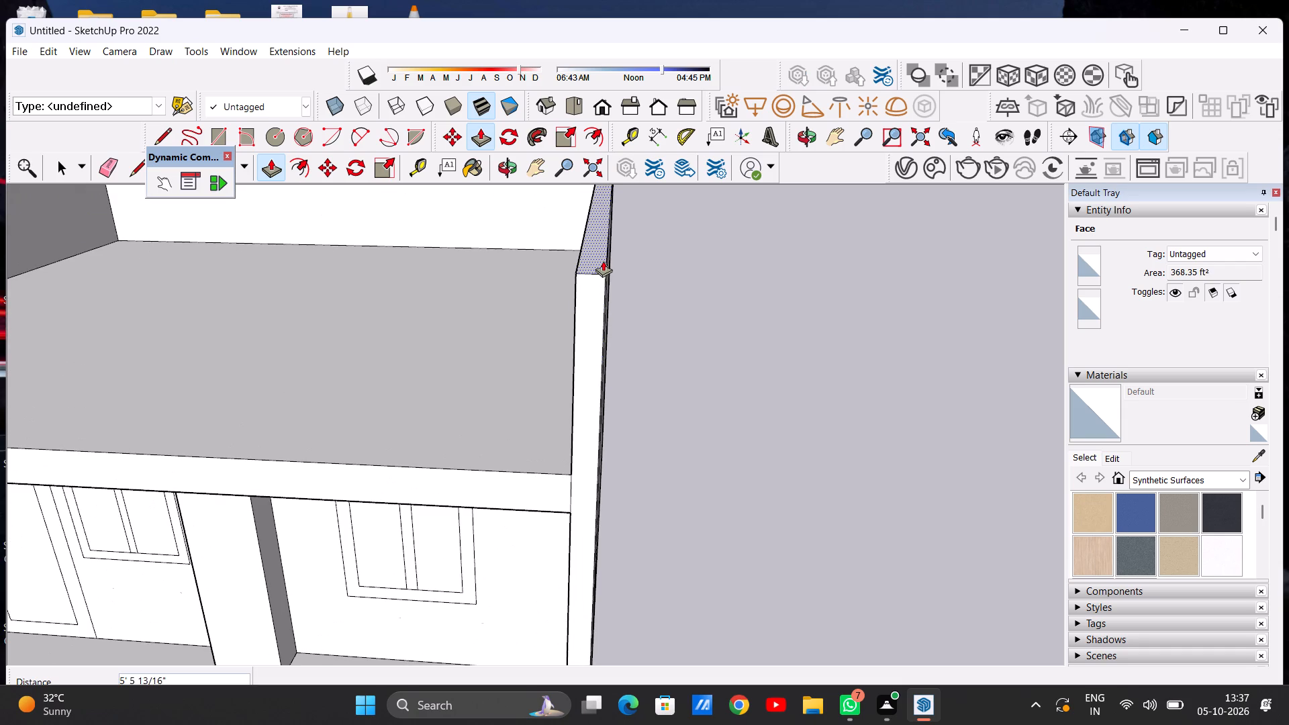
{"action": "left_click", "coordinate": [612, 233]}
{"action": "key", "text": "space"}
{"action": "scroll", "coordinate": [738, 421], "scroll_direction": "down", "scroll_amount": 3}
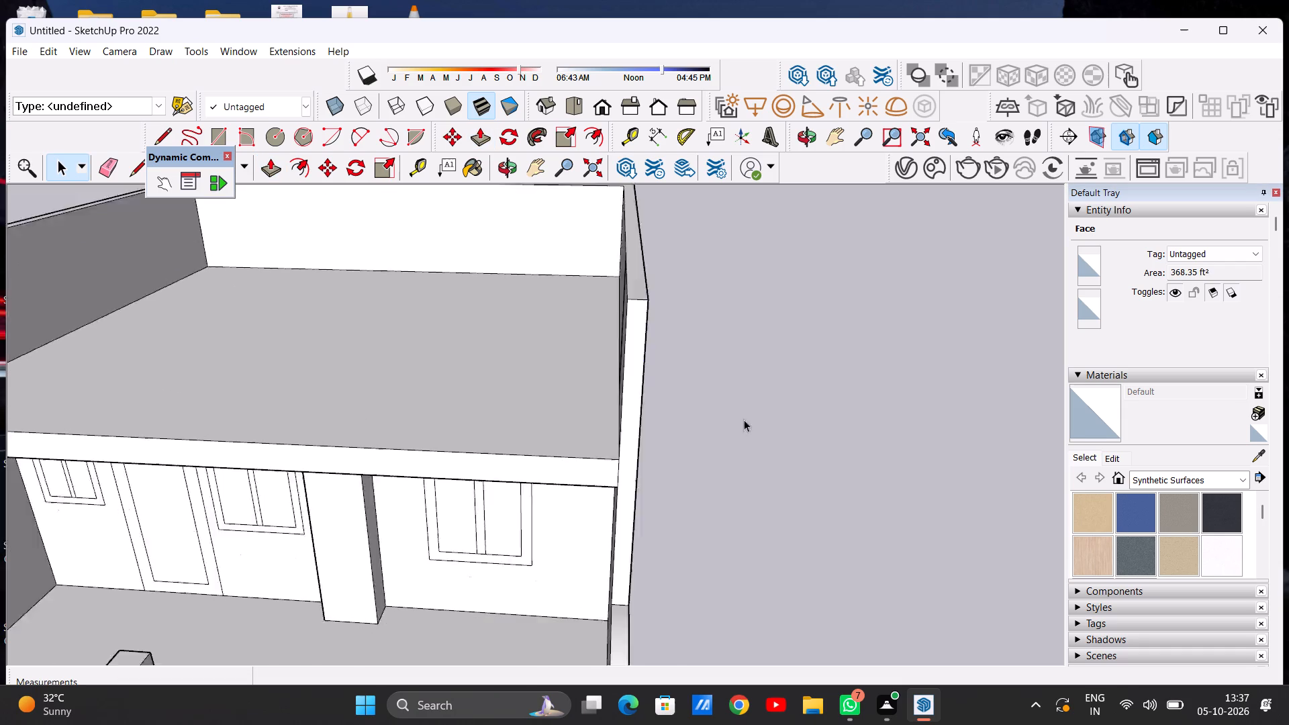
Examine the raised side and back walls and the extended roof slab from the front and the veranda side.
{"action": "scroll", "coordinate": [744, 420], "scroll_direction": "down", "scroll_amount": 10}
{"action": "middle_click_drag", "start_coordinate": [654, 464], "coordinate": [696, 426]}
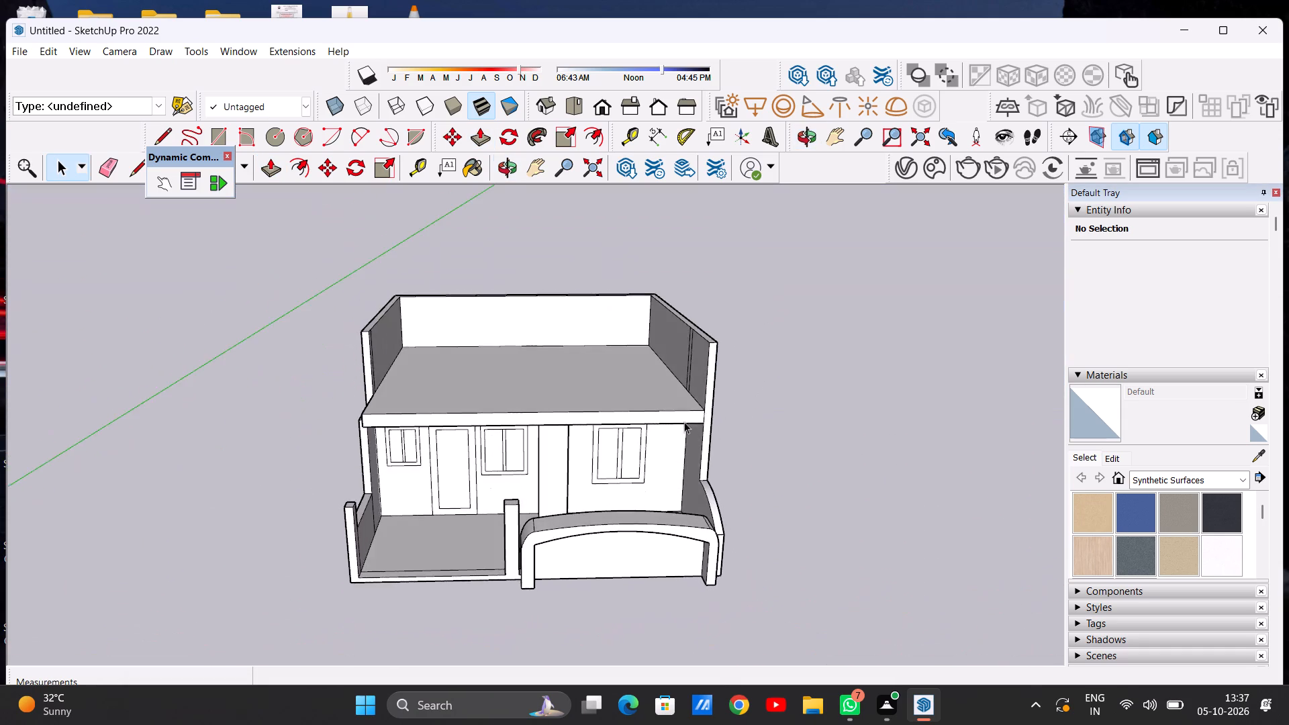
{"action": "scroll", "coordinate": [714, 370], "scroll_direction": "down", "scroll_amount": 8}
{"action": "scroll", "coordinate": [424, 358], "scroll_direction": "up", "scroll_amount": 8}
{"action": "middle_click_drag", "start_coordinate": [473, 414], "coordinate": [618, 393]}
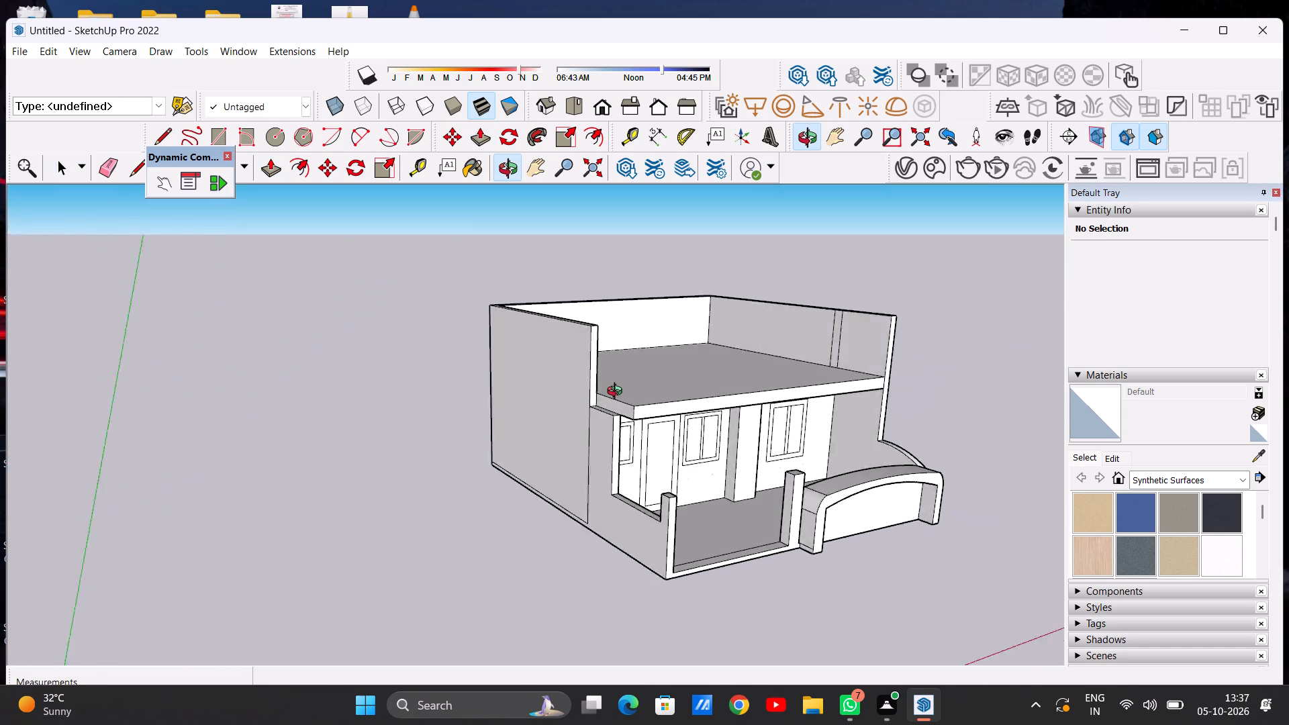
{"action": "middle_click_drag", "start_coordinate": [618, 393], "coordinate": [531, 409]}
{"action": "scroll", "coordinate": [491, 415], "scroll_direction": "down", "scroll_amount": 6}
{"action": "scroll", "coordinate": [491, 416], "scroll_direction": "up", "scroll_amount": 1}
{"action": "scroll", "coordinate": [491, 416], "scroll_direction": "down", "scroll_amount": 2}
{"action": "middle_click_drag", "start_coordinate": [553, 407], "coordinate": [537, 414]}
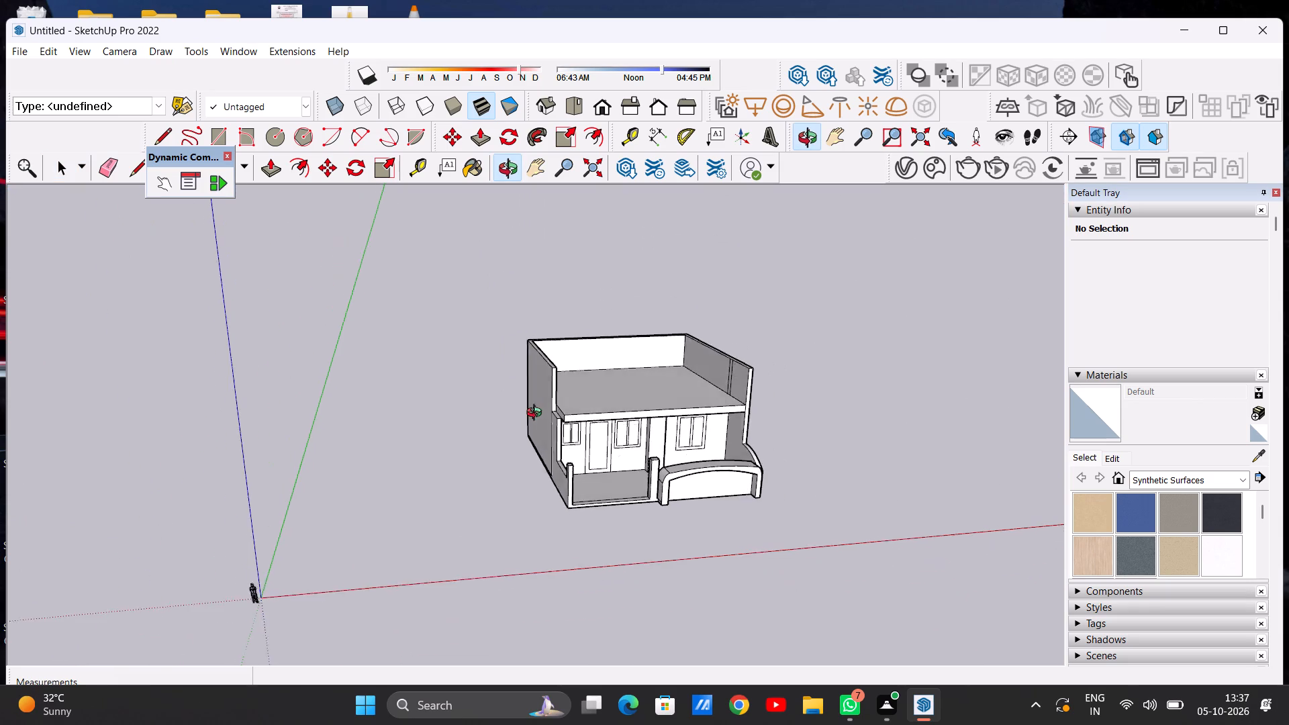
{"action": "middle_click_drag", "start_coordinate": [537, 414], "coordinate": [509, 473]}
{"action": "scroll", "coordinate": [547, 420], "scroll_direction": "up", "scroll_amount": 6}
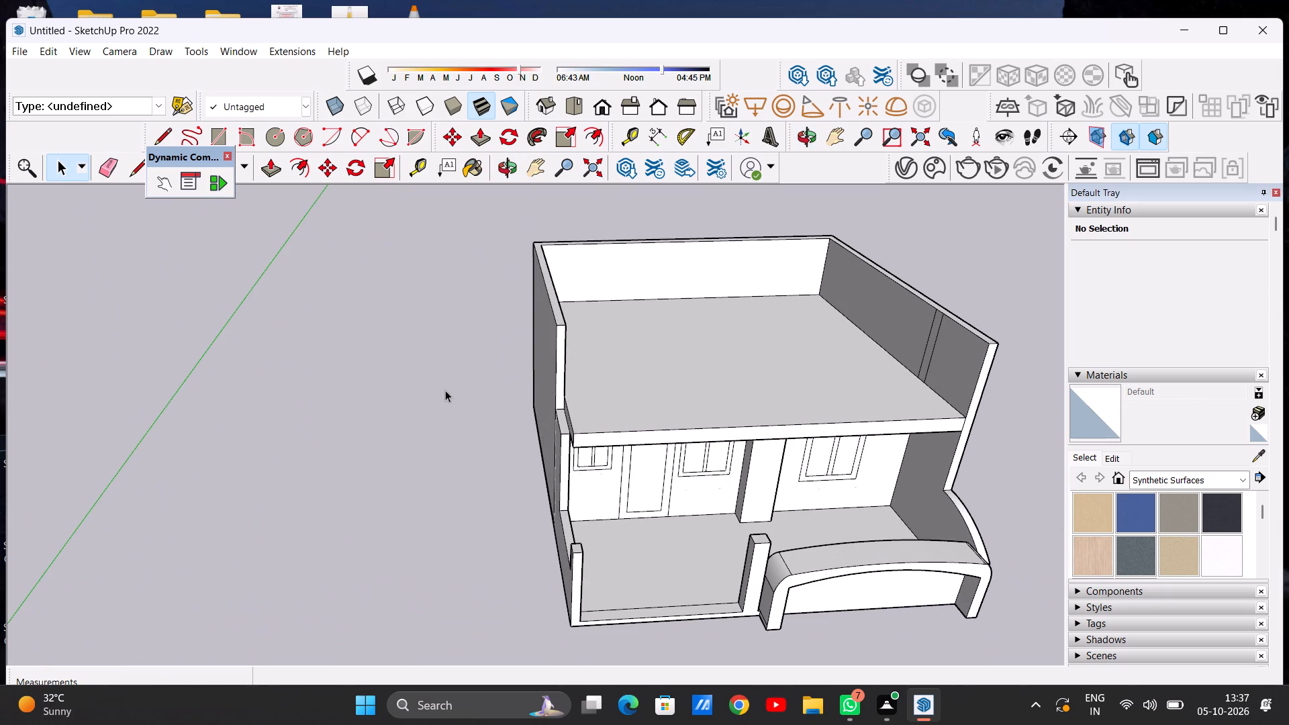
{"action": "scroll", "coordinate": [444, 389], "scroll_direction": "down", "scroll_amount": 4}
{"action": "scroll", "coordinate": [524, 407], "scroll_direction": "up", "scroll_amount": 6}
{"action": "scroll", "coordinate": [521, 358], "scroll_direction": "down", "scroll_amount": 4}
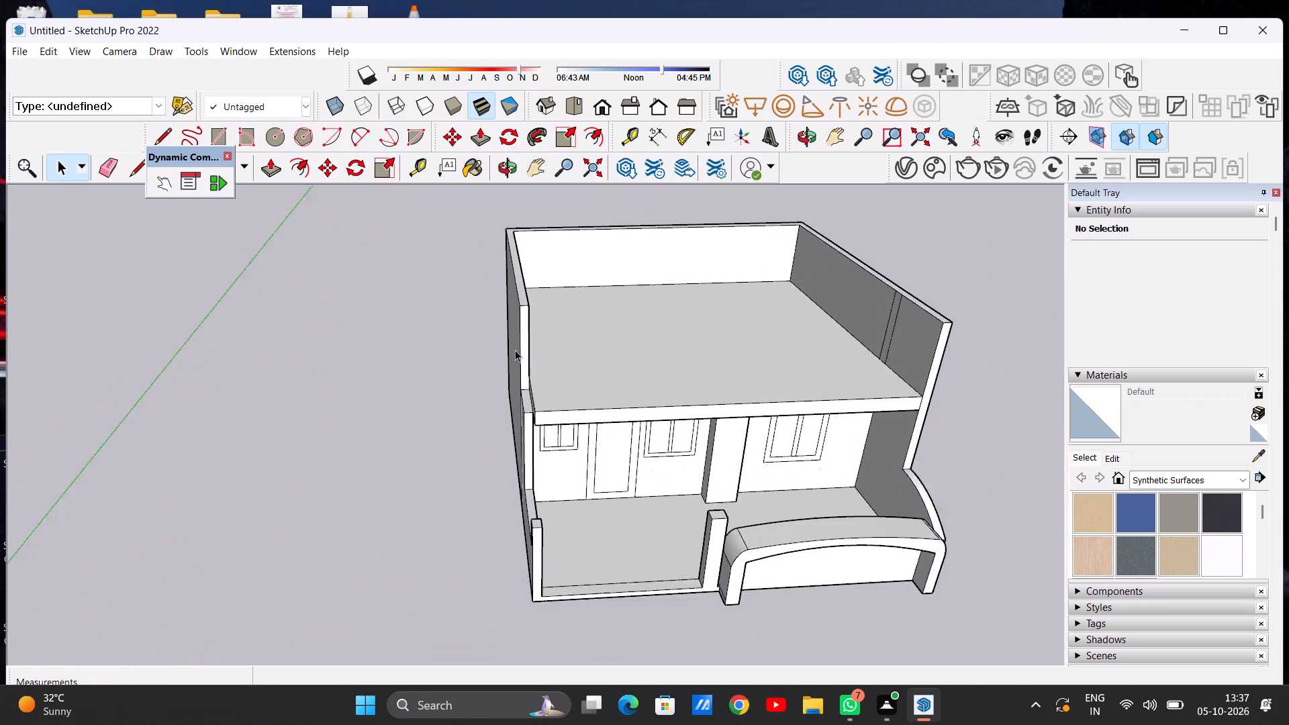
Draw two parallel lines about 70' 8" long across the roof slab between the side walls, starting at the wall seams.
{"action": "scroll", "coordinate": [515, 350], "scroll_direction": "down", "scroll_amount": 2}
{"action": "middle_click_drag", "start_coordinate": [725, 367], "coordinate": [681, 495]}
{"action": "scroll", "coordinate": [785, 373], "scroll_direction": "up", "scroll_amount": 4}
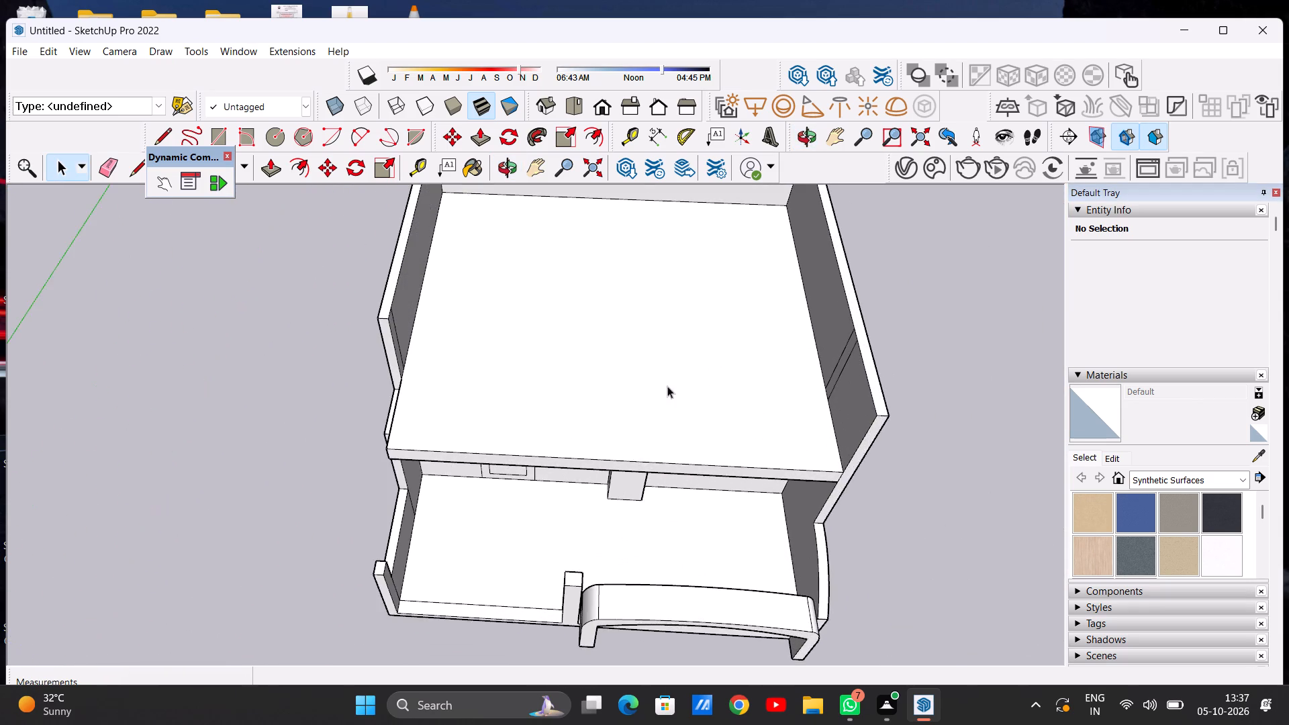
{"action": "middle_click_drag", "start_coordinate": [658, 422], "coordinate": [653, 504]}
{"action": "scroll", "coordinate": [787, 445], "scroll_direction": "up", "scroll_amount": 3}
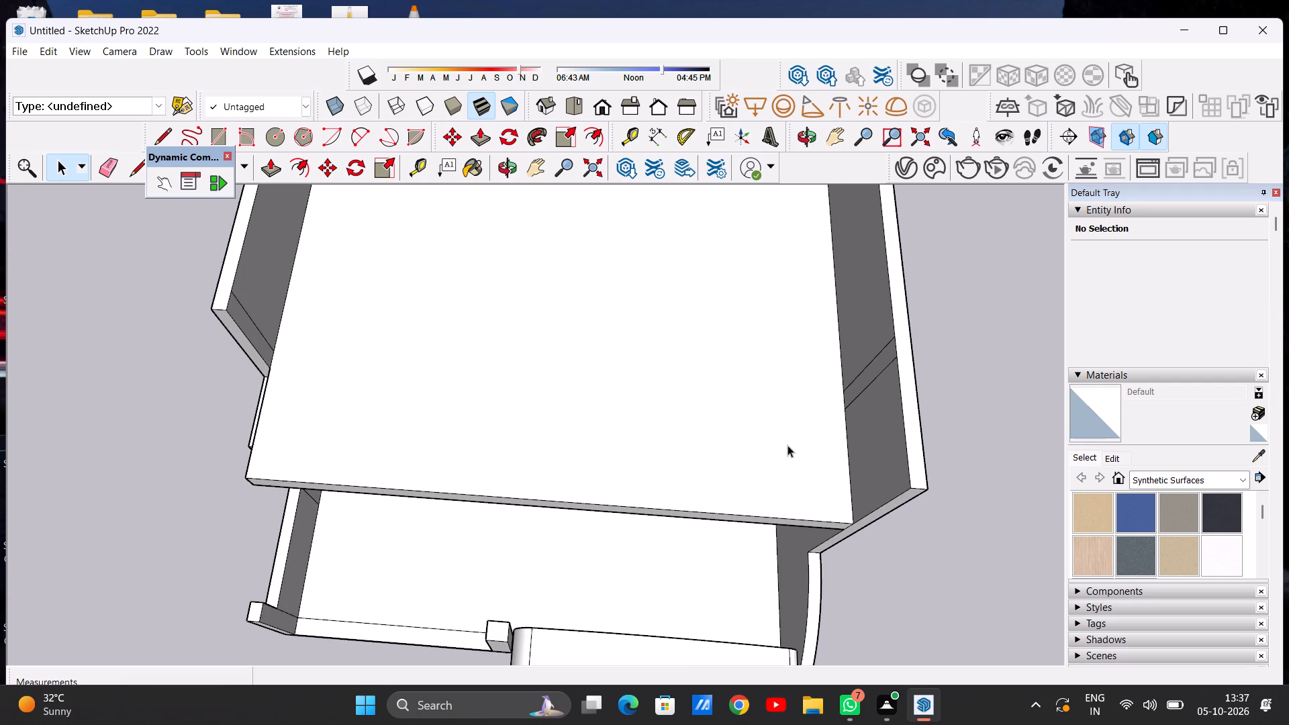
{"action": "key", "text": "l"}
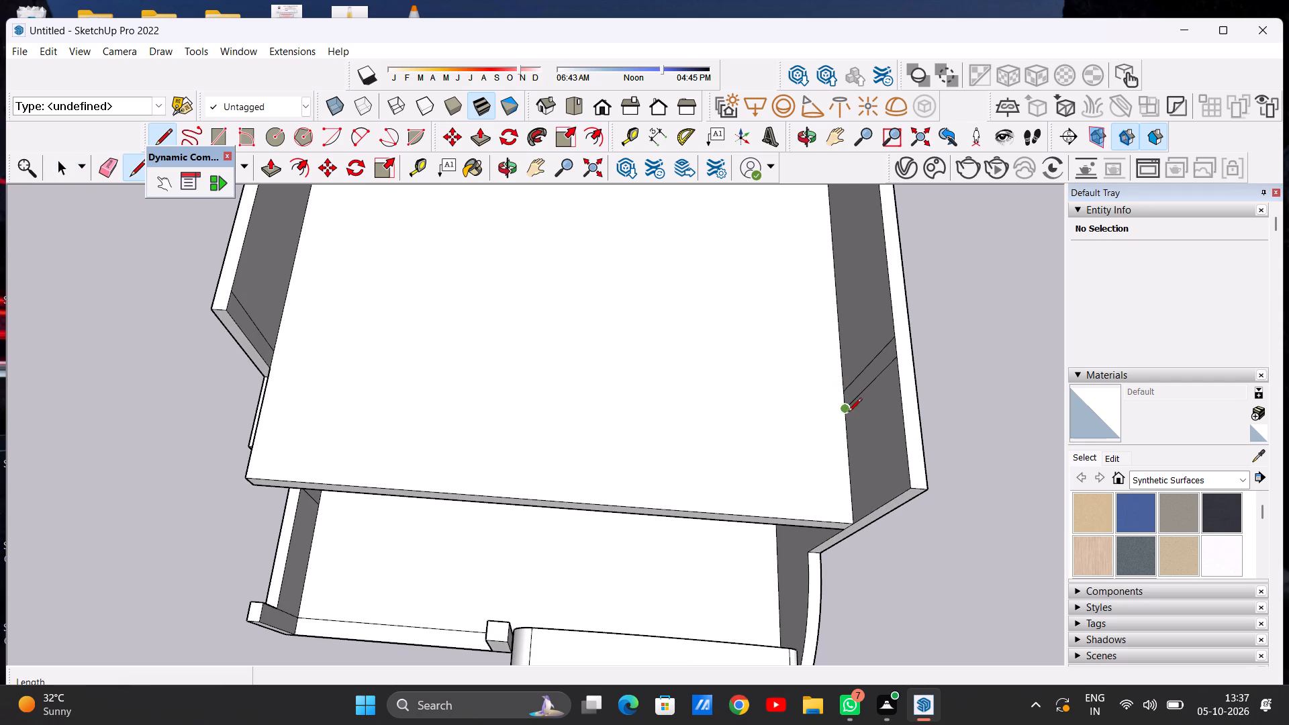
{"action": "left_click", "coordinate": [843, 407]}
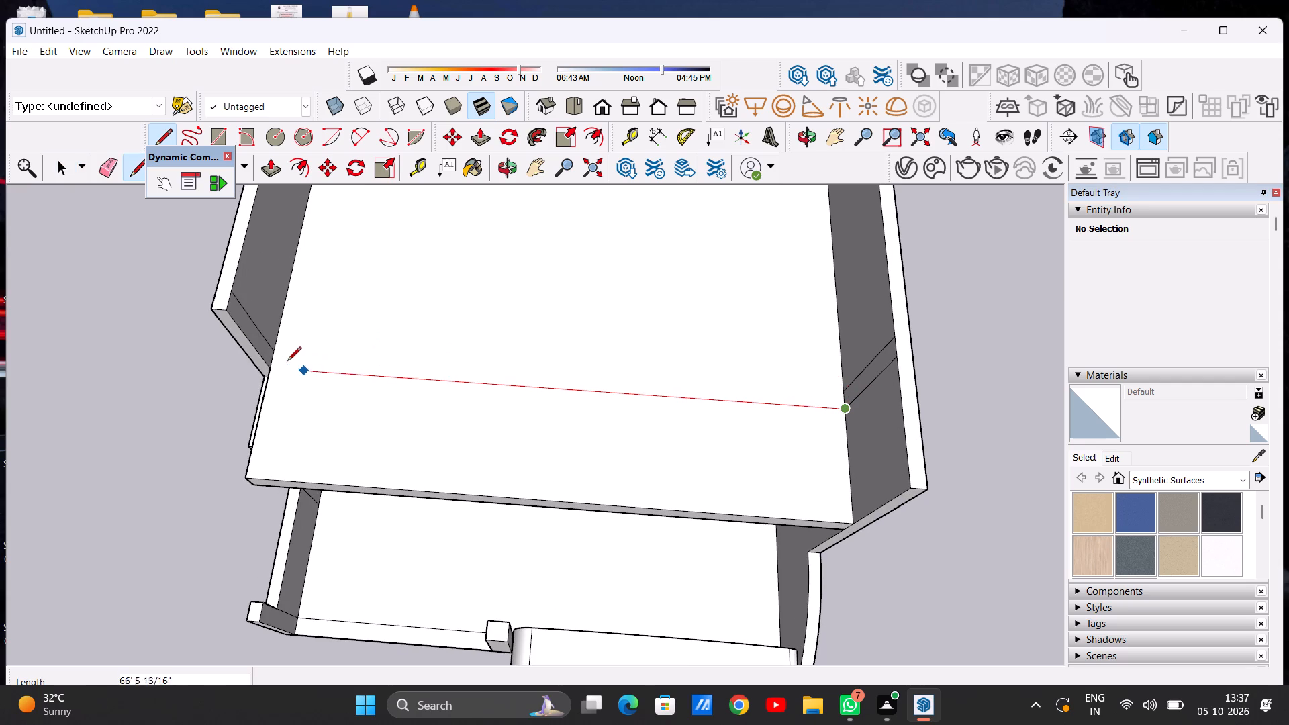
{"action": "left_click", "coordinate": [270, 370]}
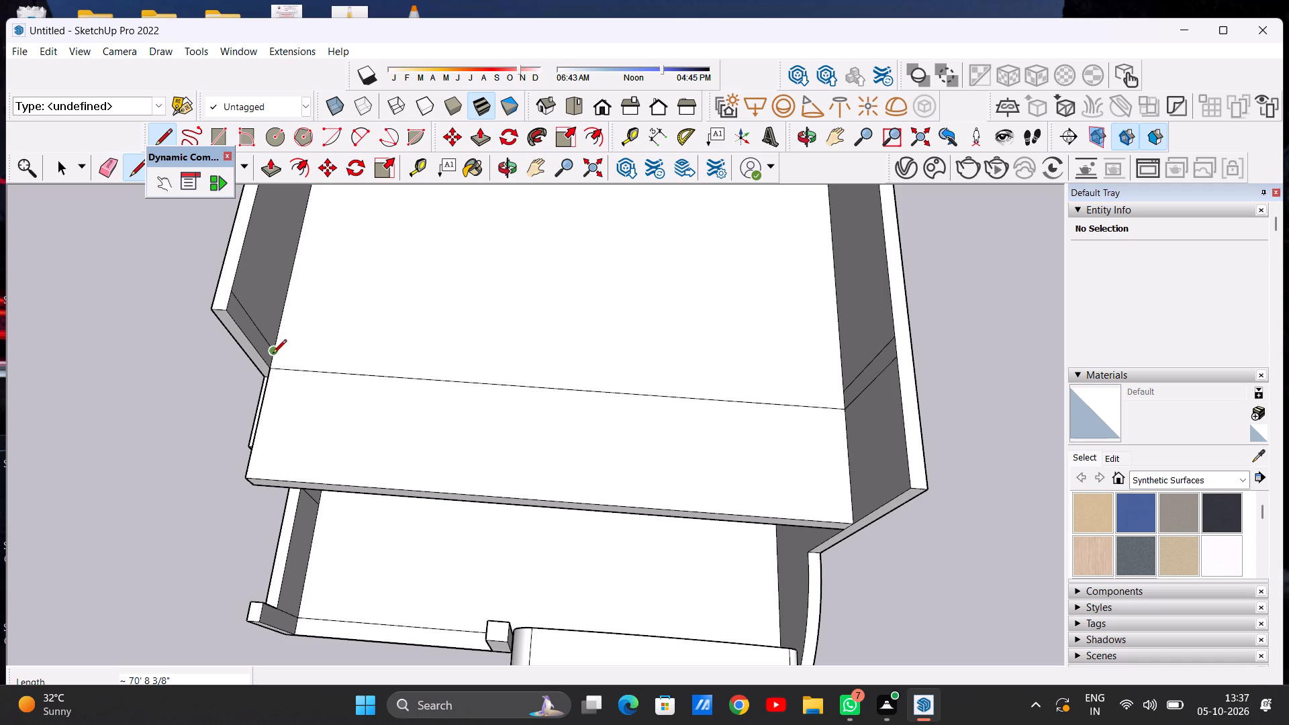
{"action": "left_click", "coordinate": [273, 354]}
{"action": "left_click", "coordinate": [841, 391]}
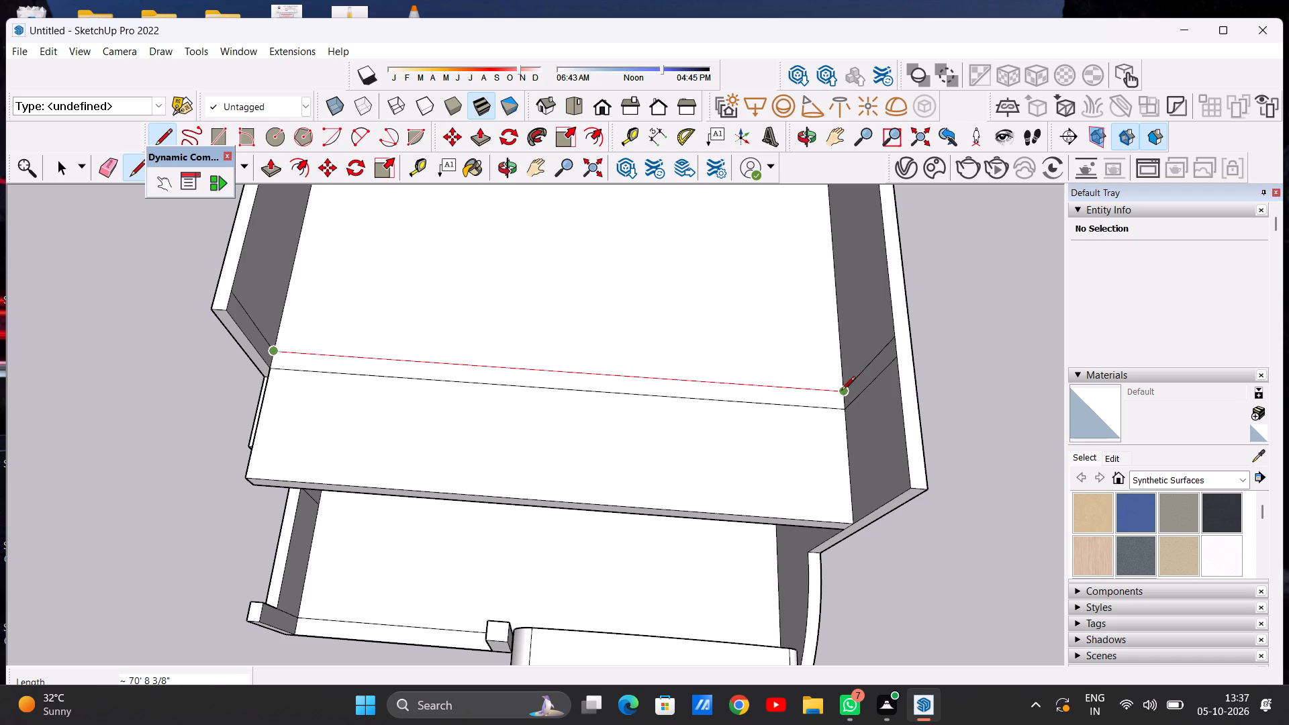
Raise the top face of the left side wall's front section by about 17' 1" to meet the upper storey wall's top.
{"action": "key", "text": "space"}
{"action": "scroll", "coordinate": [907, 370], "scroll_direction": "down", "scroll_amount": 12}
{"action": "middle_click_drag", "start_coordinate": [618, 367], "coordinate": [647, 327]}
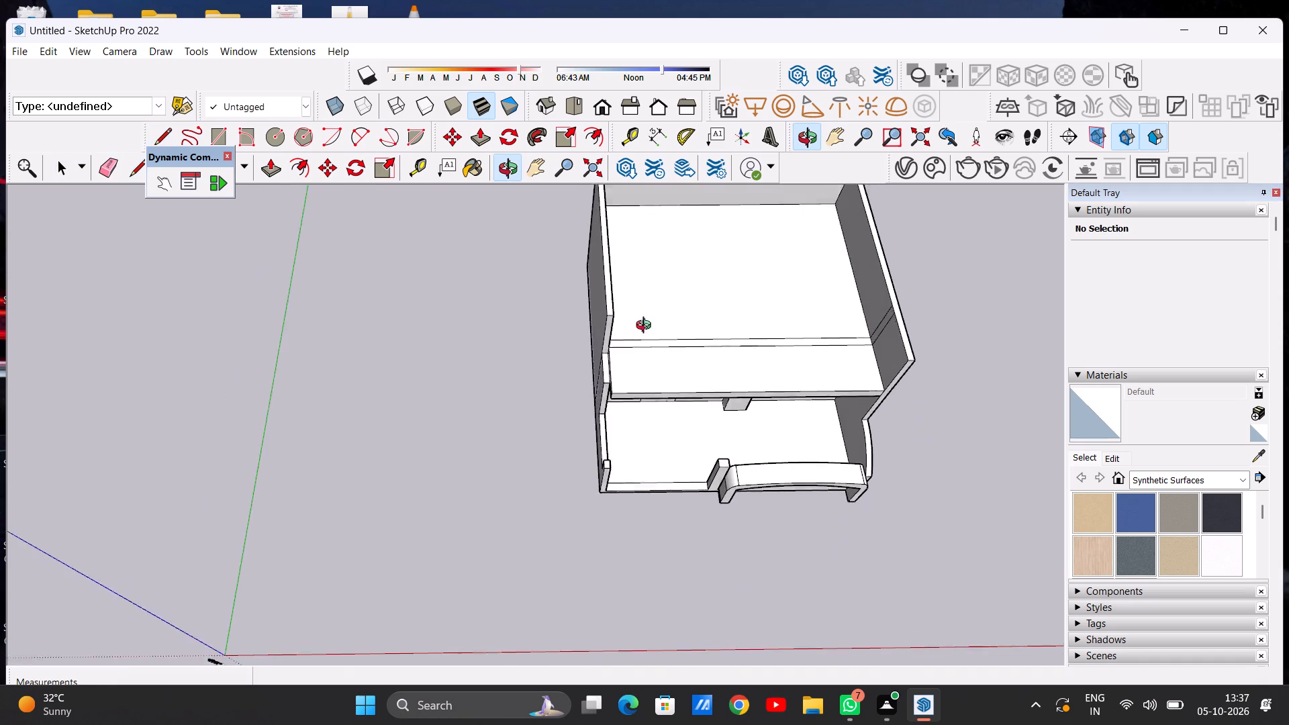
{"action": "middle_click_drag", "start_coordinate": [647, 327], "coordinate": [640, 259]}
{"action": "scroll", "coordinate": [565, 361], "scroll_direction": "up", "scroll_amount": 6}
{"action": "key", "text": "p"}
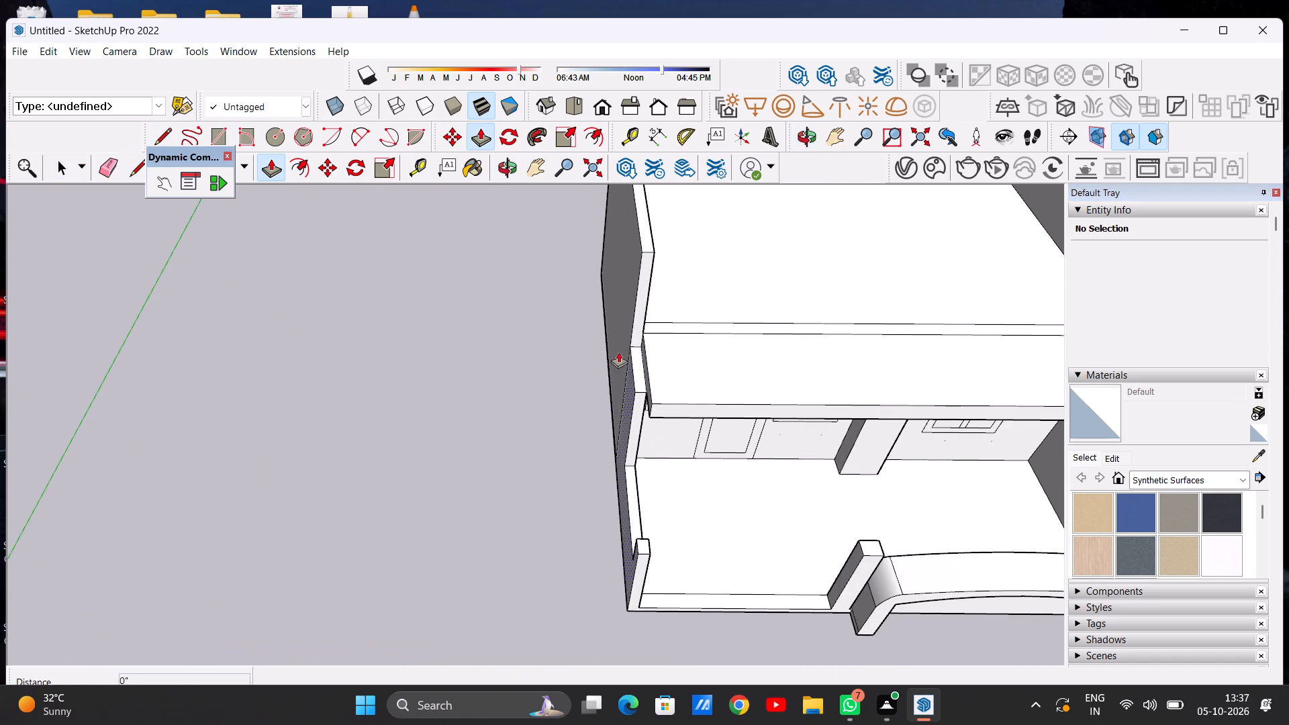
{"action": "scroll", "coordinate": [656, 356], "scroll_direction": "up", "scroll_amount": 7}
{"action": "left_click", "coordinate": [630, 374]}
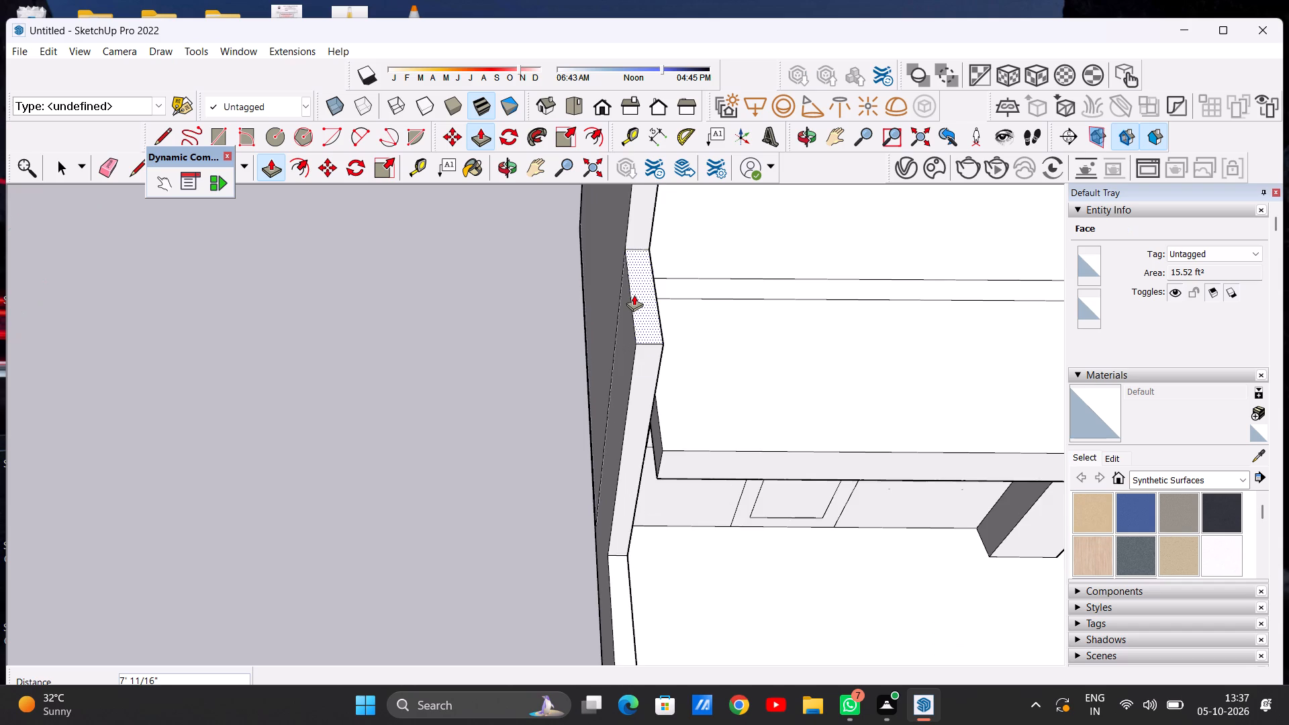
{"action": "scroll", "coordinate": [634, 295], "scroll_direction": "down", "scroll_amount": 10}
{"action": "left_click", "coordinate": [634, 223]}
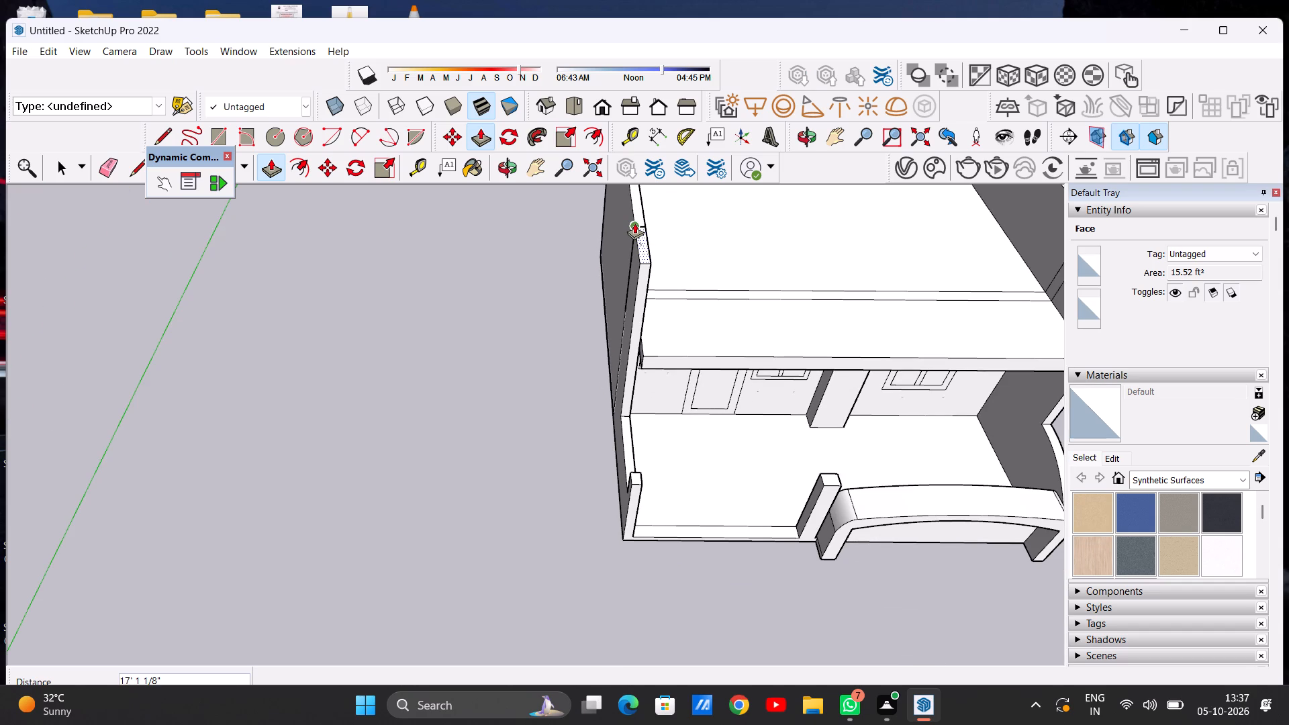
{"action": "key", "text": "space"}
Pull up the narrow strip between the two parallel lines on the roof slab to the side walls' top, forming the upper front wall.
{"action": "scroll", "coordinate": [657, 431], "scroll_direction": "down", "scroll_amount": 15}
{"action": "middle_click_drag", "start_coordinate": [684, 413], "coordinate": [603, 220]}
{"action": "scroll", "coordinate": [689, 364], "scroll_direction": "up", "scroll_amount": 9}
{"action": "scroll", "coordinate": [685, 397], "scroll_direction": "down", "scroll_amount": 7}
{"action": "middle_click_drag", "start_coordinate": [649, 436], "coordinate": [673, 541]}
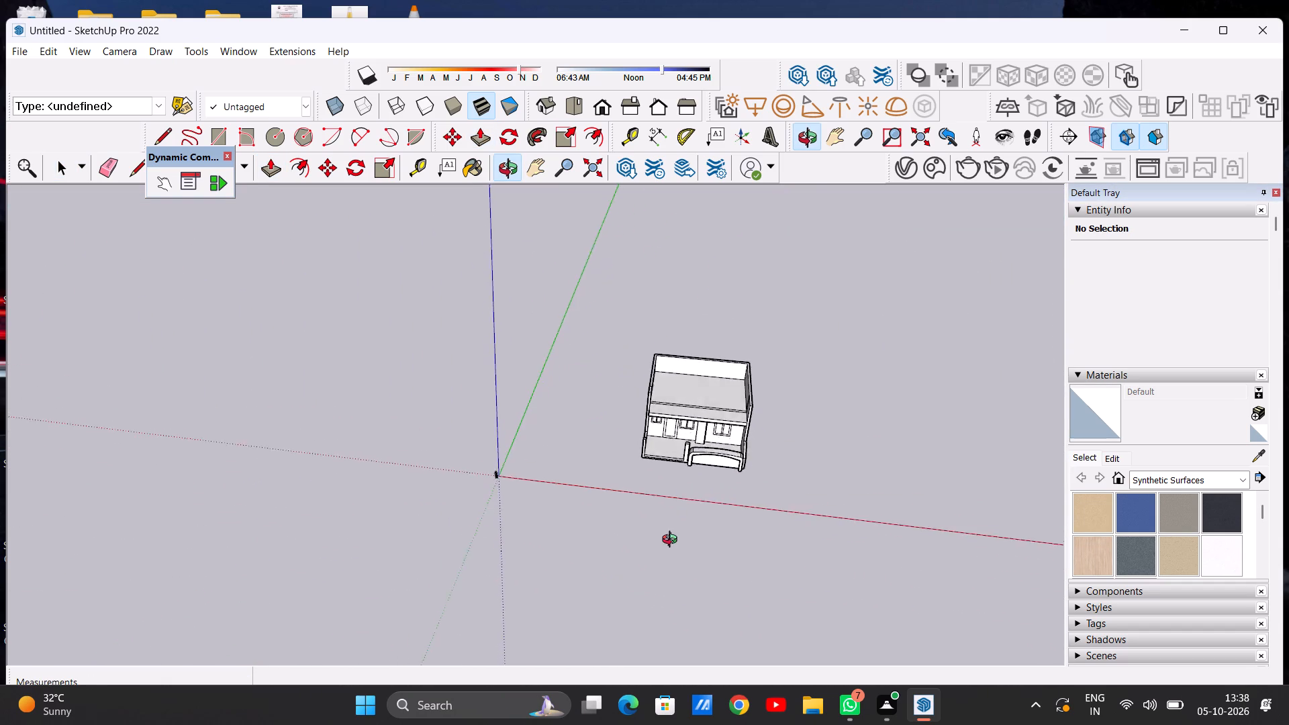
{"action": "middle_click_drag", "start_coordinate": [673, 541], "coordinate": [674, 521]}
{"action": "scroll", "coordinate": [716, 420], "scroll_direction": "up", "scroll_amount": 10}
{"action": "middle_click_drag", "start_coordinate": [706, 430], "coordinate": [730, 528]}
{"action": "scroll", "coordinate": [747, 361], "scroll_direction": "up", "scroll_amount": 8}
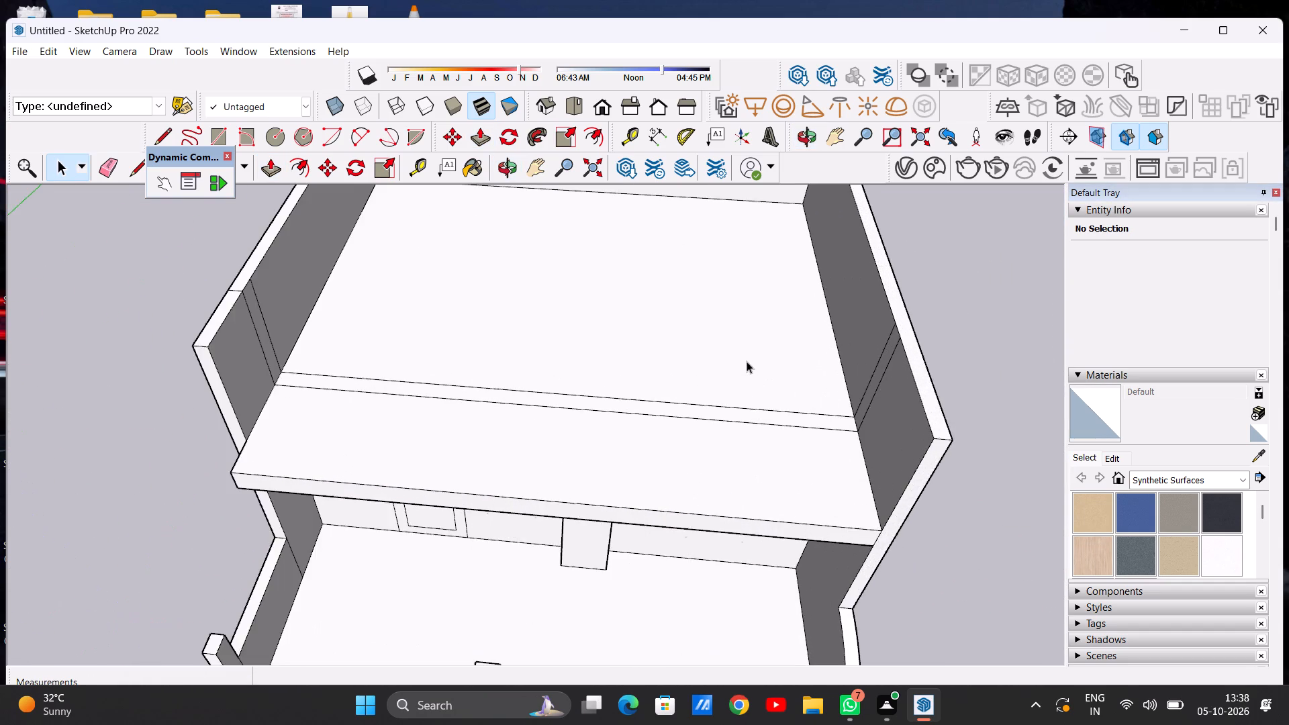
{"action": "scroll", "coordinate": [738, 405], "scroll_direction": "down", "scroll_amount": 6}
{"action": "scroll", "coordinate": [784, 407], "scroll_direction": "up", "scroll_amount": 4}
{"action": "key", "text": "p"}
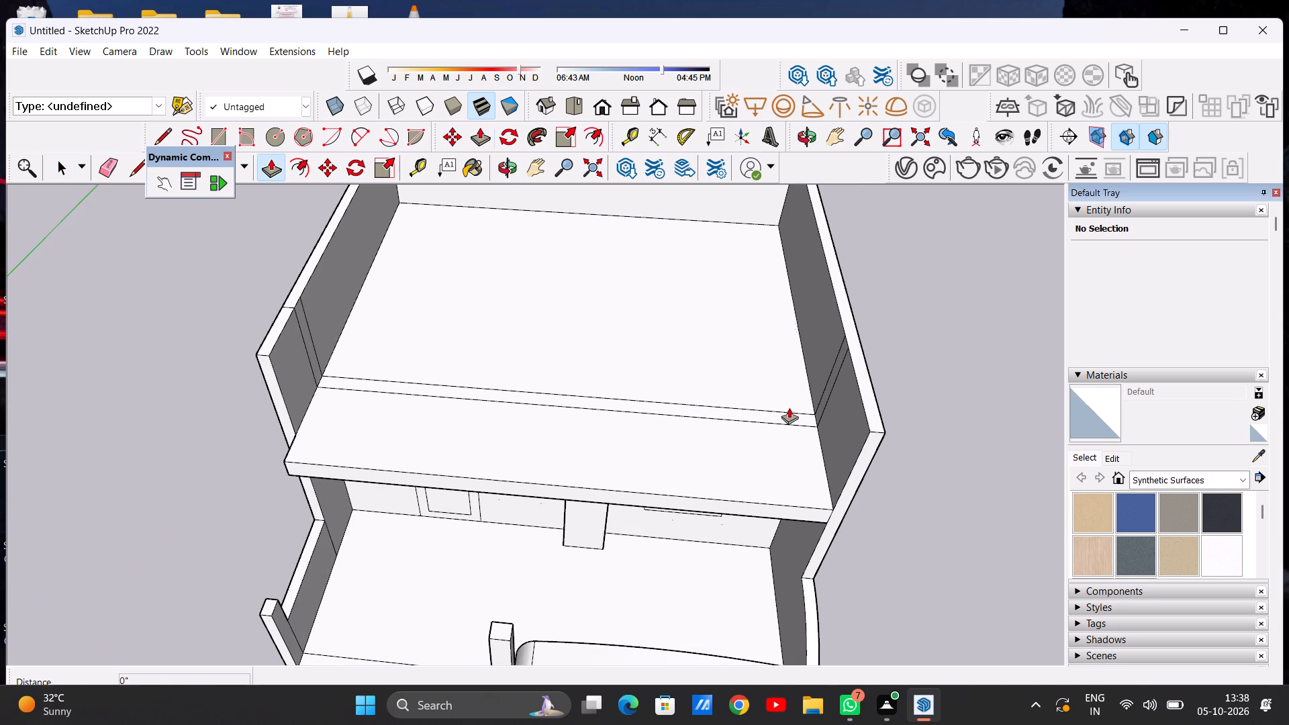
{"action": "scroll", "coordinate": [824, 412], "scroll_direction": "up", "scroll_amount": 12}
{"action": "left_click", "coordinate": [785, 432]}
{"action": "scroll", "coordinate": [814, 365], "scroll_direction": "down", "scroll_amount": 7}
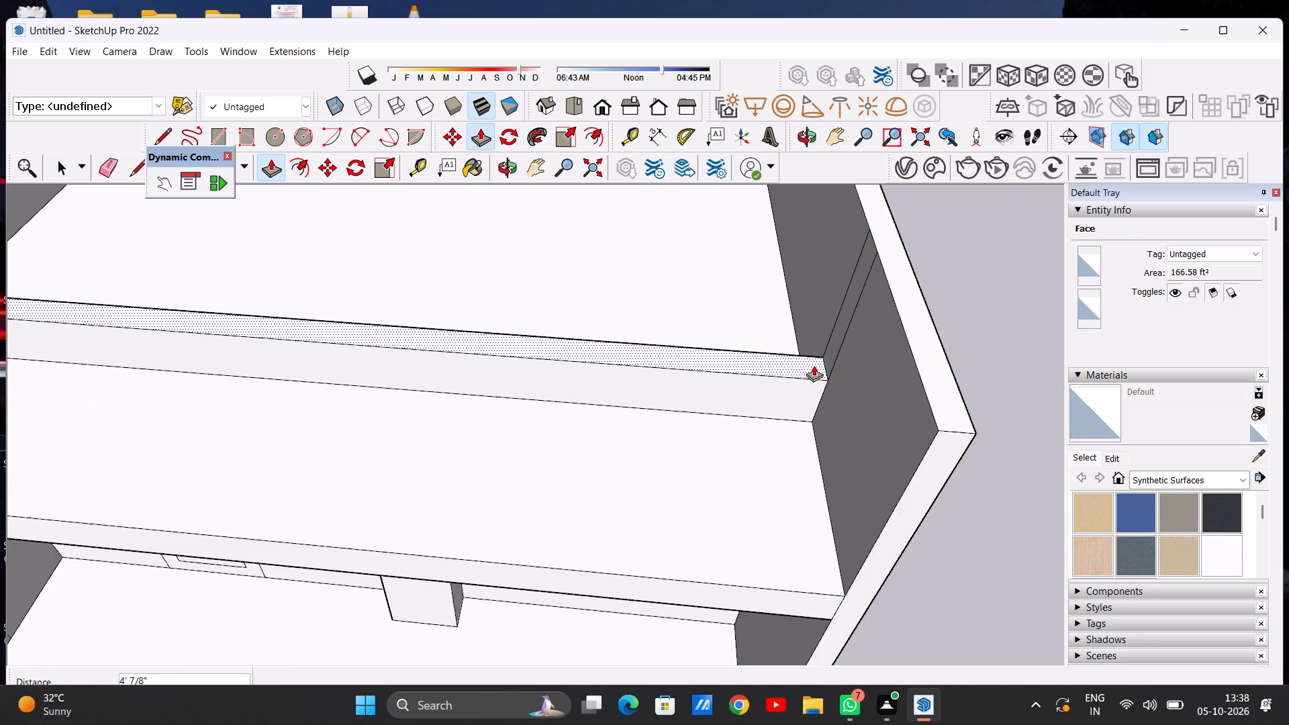
{"action": "scroll", "coordinate": [814, 365], "scroll_direction": "down", "scroll_amount": 5}
{"action": "left_click", "coordinate": [851, 292]}
{"action": "key", "text": "space"}
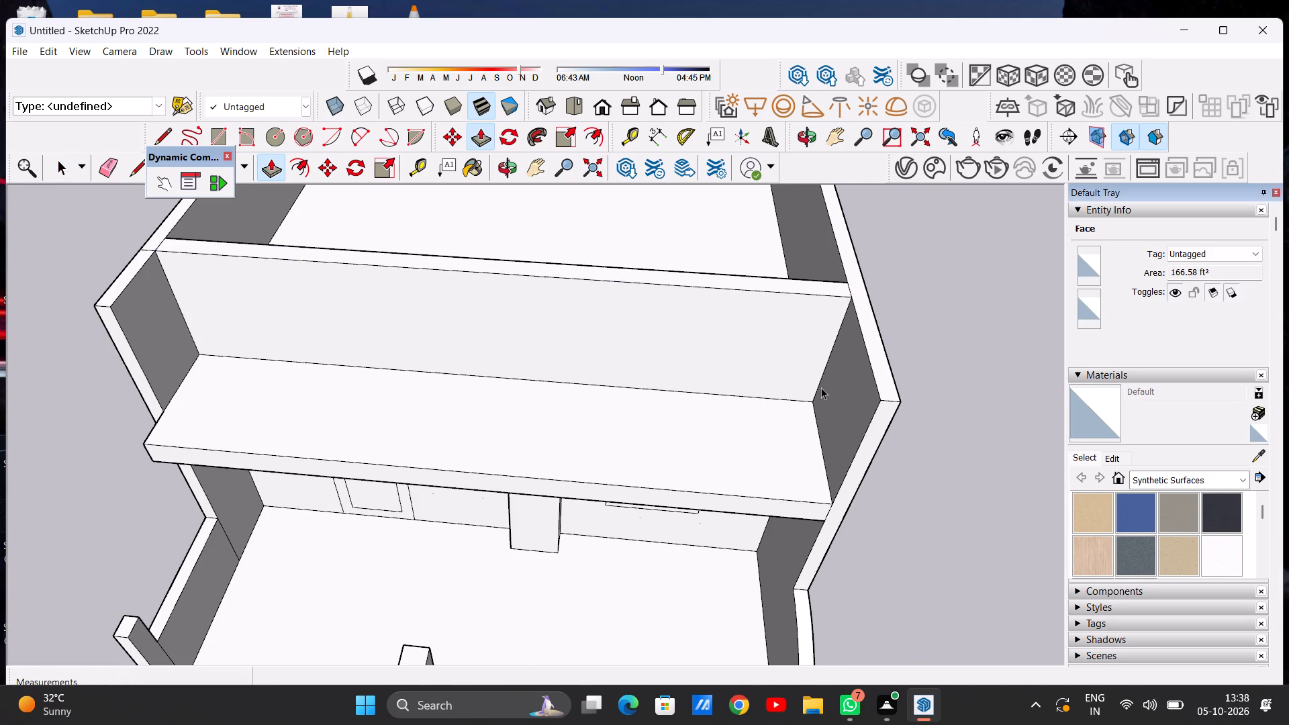
Examine the new upper-storey front wall, roof slab and veranda from the front and from above.
{"action": "scroll", "coordinate": [808, 445], "scroll_direction": "down", "scroll_amount": 12}
{"action": "middle_click_drag", "start_coordinate": [703, 488], "coordinate": [704, 259]}
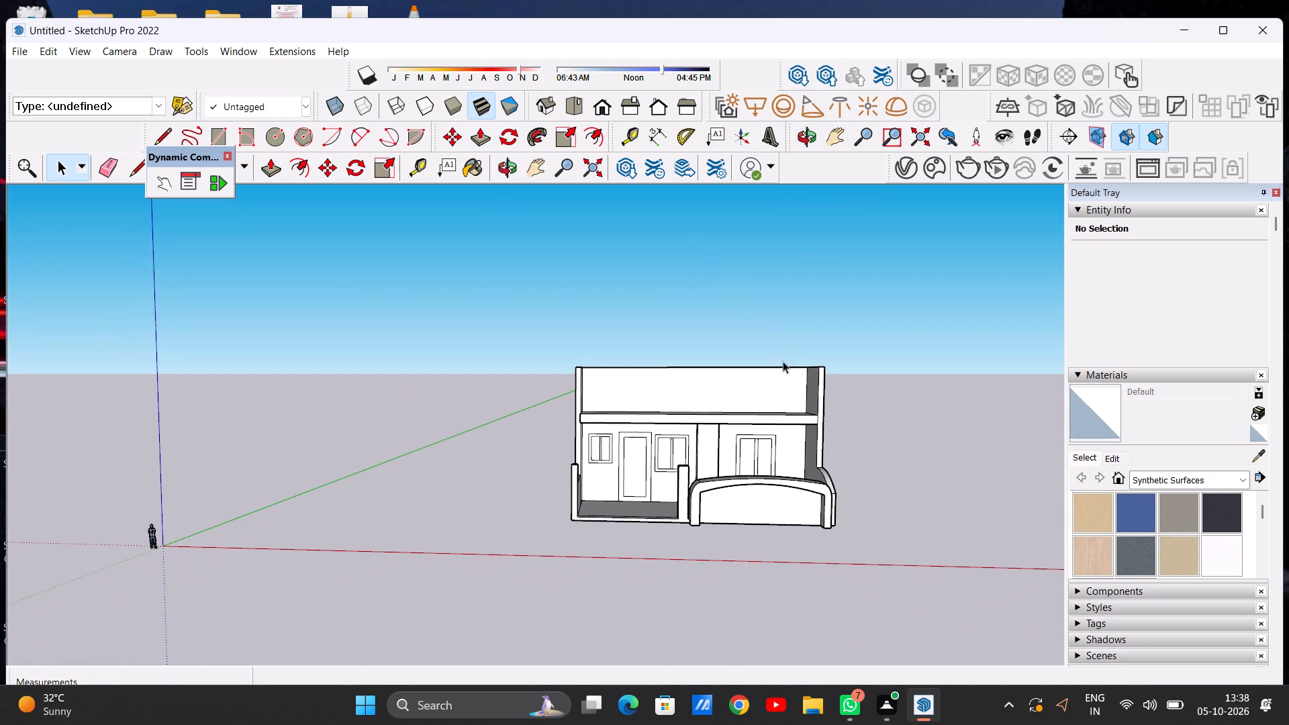
{"action": "scroll", "coordinate": [783, 376], "scroll_direction": "up", "scroll_amount": 4}
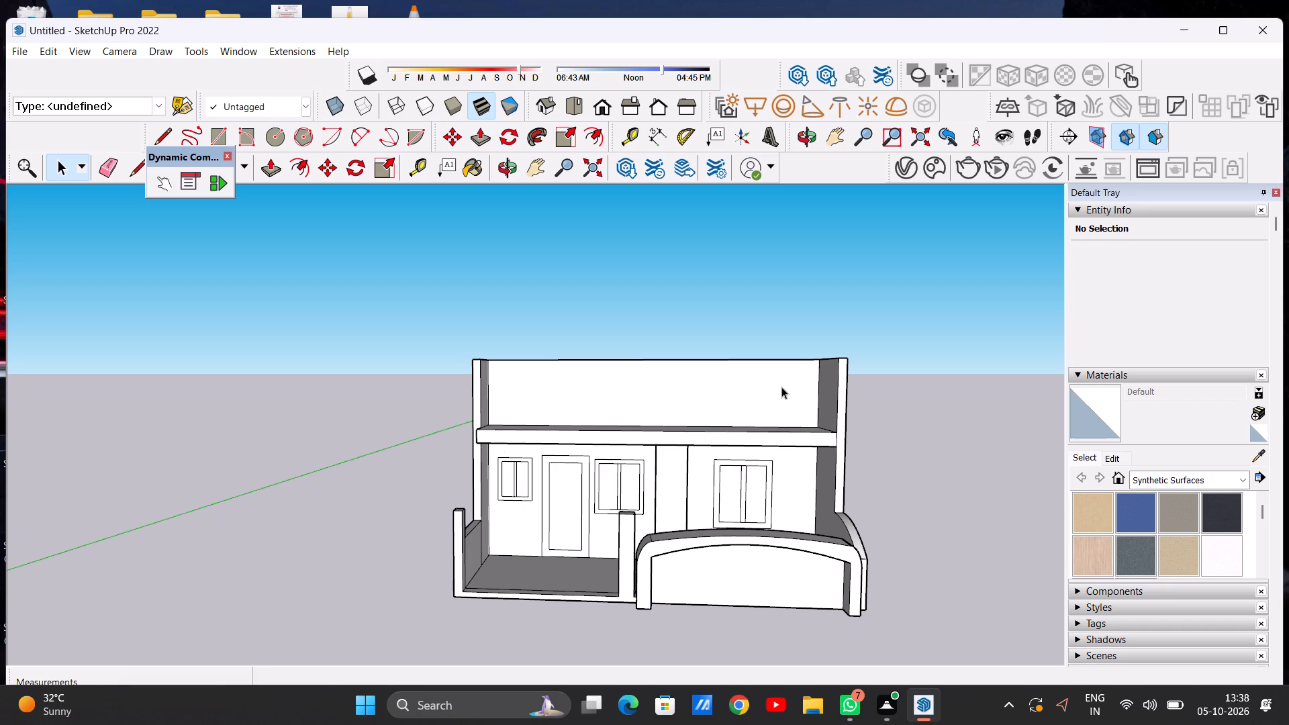
{"action": "scroll", "coordinate": [781, 387], "scroll_direction": "down", "scroll_amount": 2}
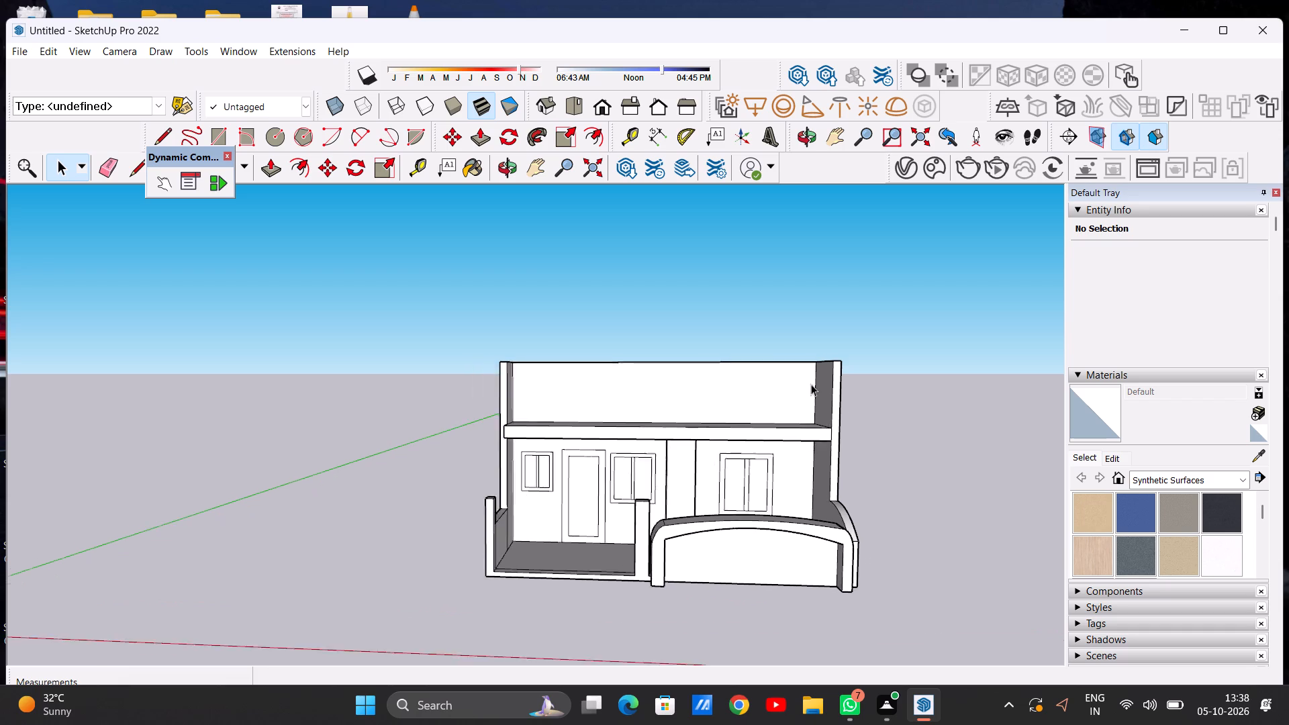
{"action": "scroll", "coordinate": [811, 384], "scroll_direction": "down", "scroll_amount": 1}
{"action": "middle_click_drag", "start_coordinate": [724, 381], "coordinate": [757, 426]}
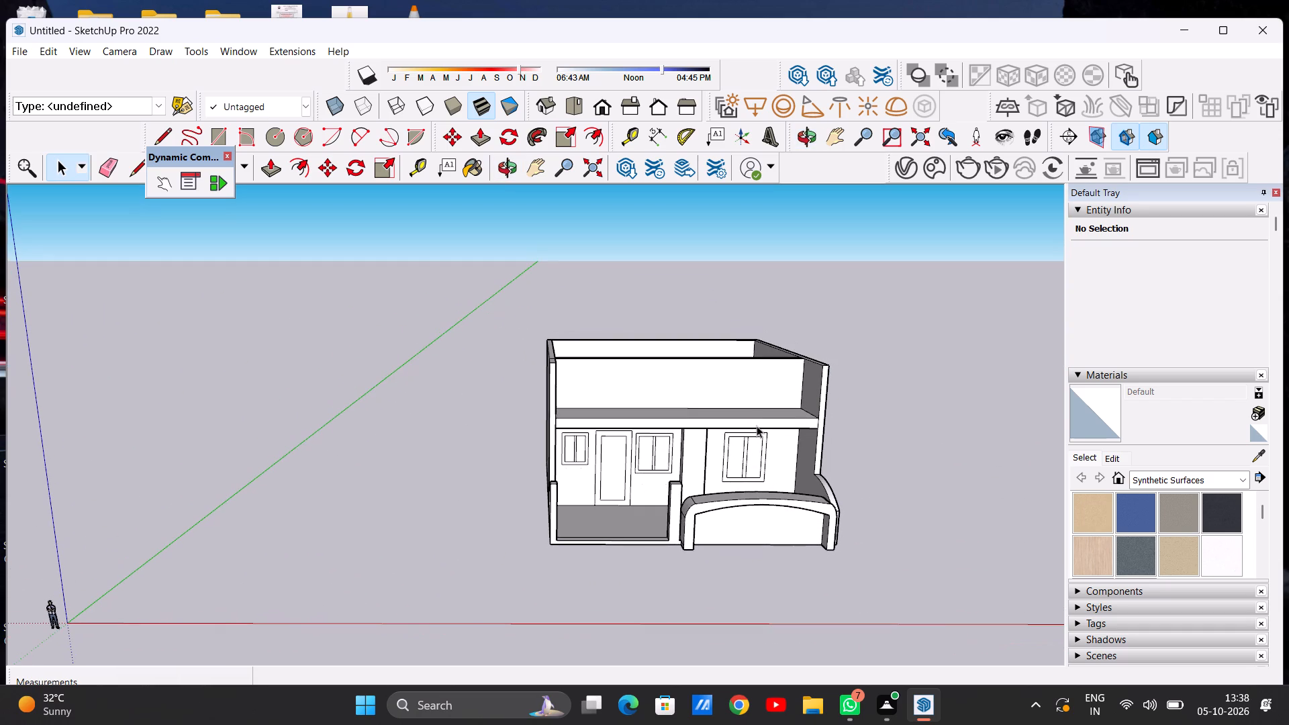
{"action": "scroll", "coordinate": [773, 385], "scroll_direction": "up", "scroll_amount": 5}
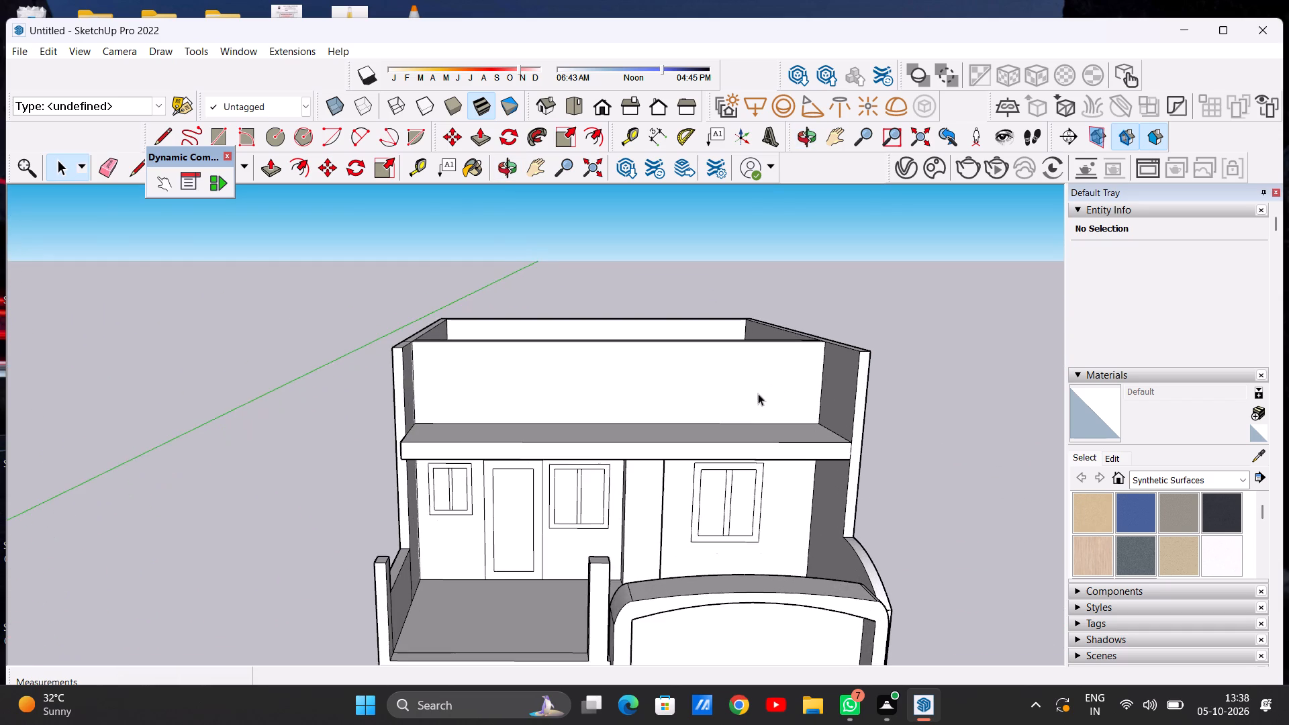
{"action": "middle_click_drag", "start_coordinate": [751, 415], "coordinate": [748, 368]}
{"action": "scroll", "coordinate": [747, 419], "scroll_direction": "down", "scroll_amount": 2}
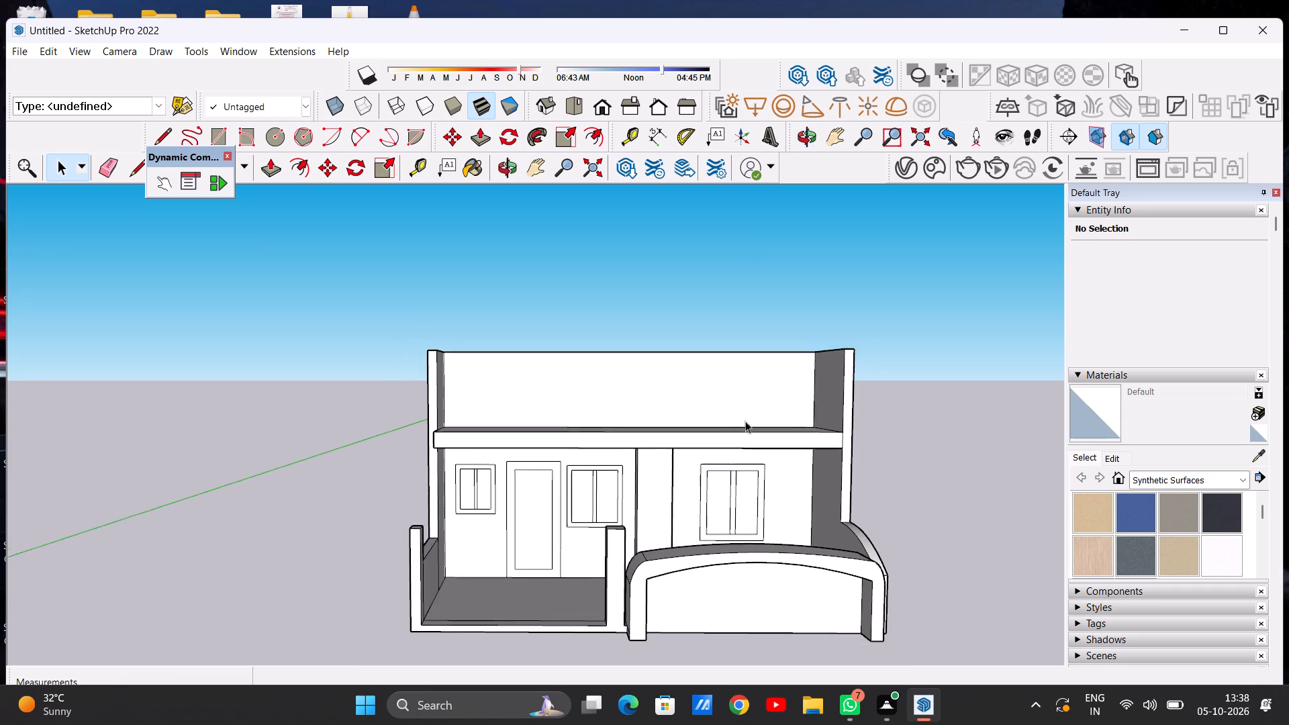
{"action": "scroll", "coordinate": [745, 421], "scroll_direction": "down", "scroll_amount": 6}
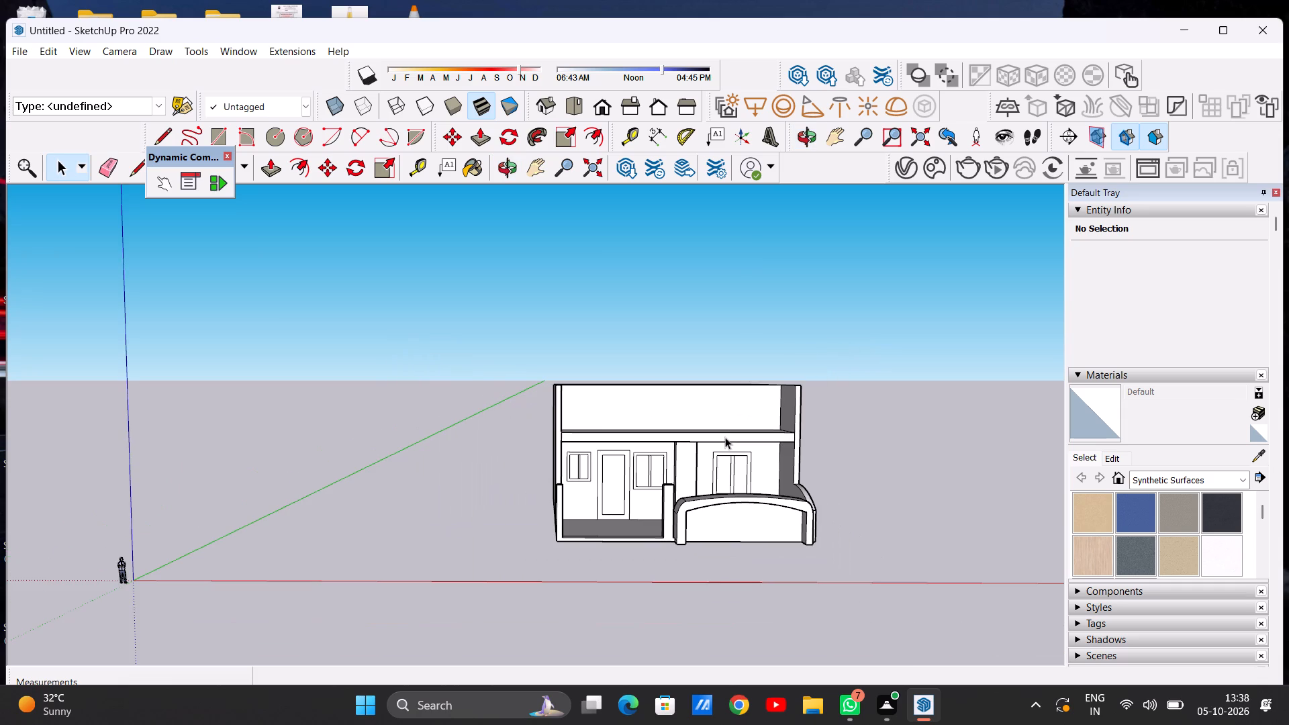
{"action": "scroll", "coordinate": [725, 437], "scroll_direction": "down", "scroll_amount": 3}
{"action": "scroll", "coordinate": [679, 428], "scroll_direction": "up", "scroll_amount": 4}
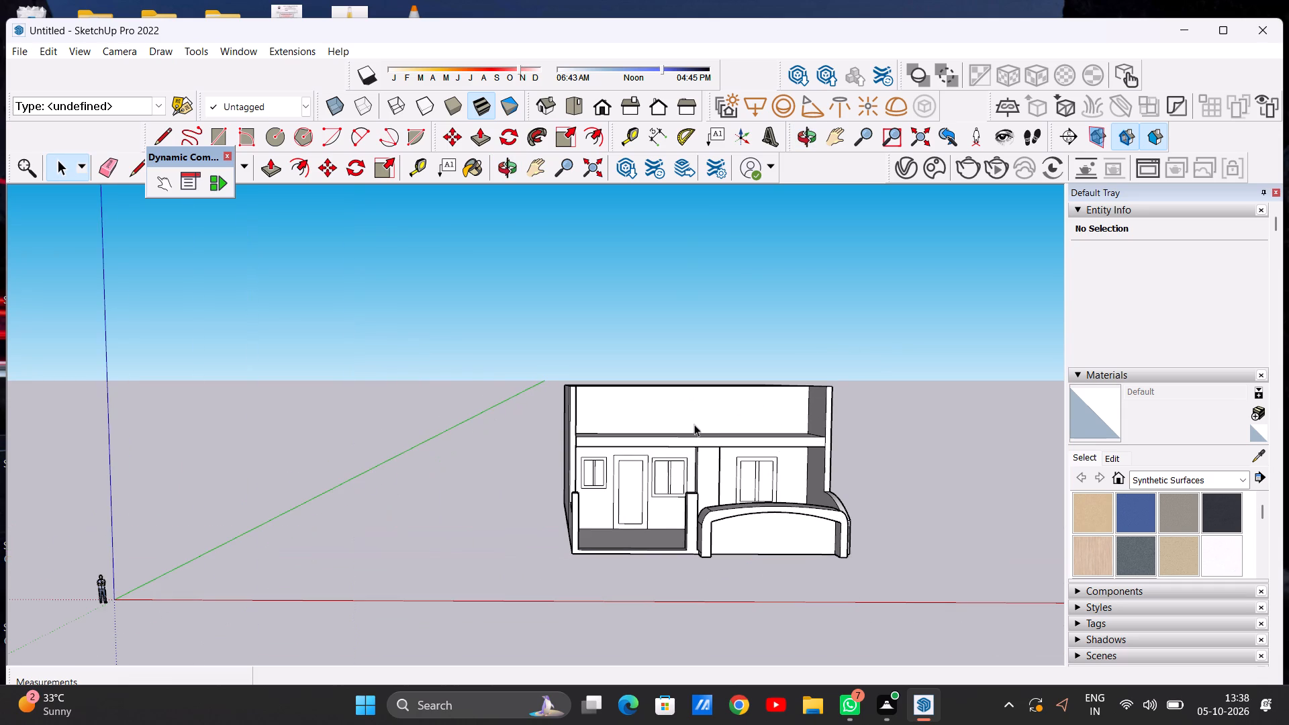
{"action": "middle_click_drag", "start_coordinate": [683, 432], "coordinate": [685, 562]}
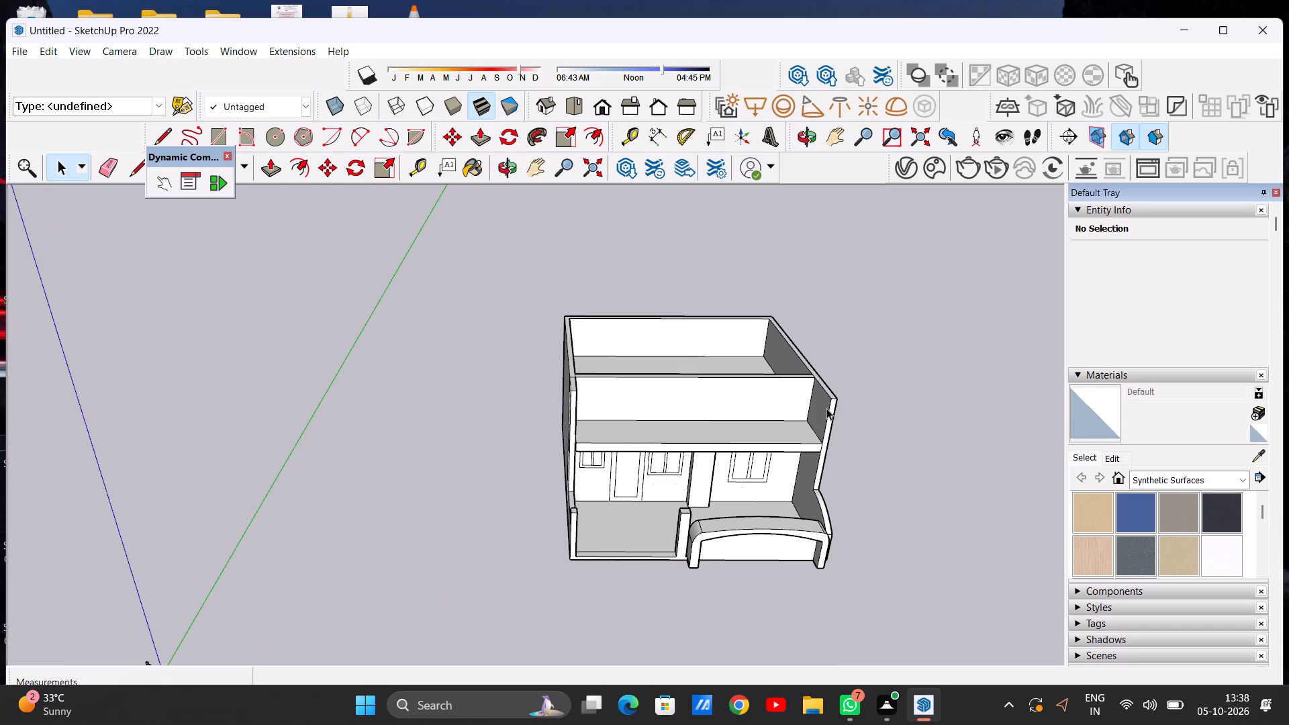
{"action": "scroll", "coordinate": [714, 444], "scroll_direction": "up", "scroll_amount": 5}
{"action": "middle_click_drag", "start_coordinate": [716, 484], "coordinate": [720, 351]}
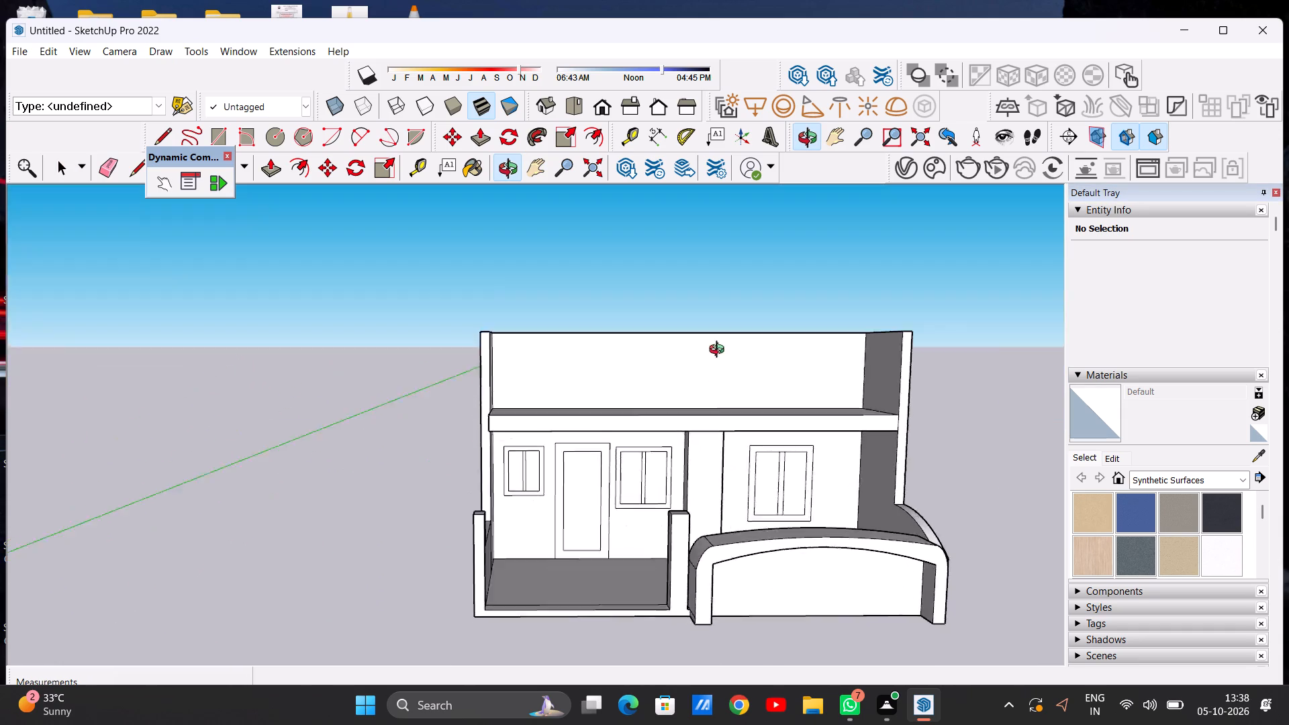
{"action": "middle_click_drag", "start_coordinate": [720, 351], "coordinate": [717, 449]}
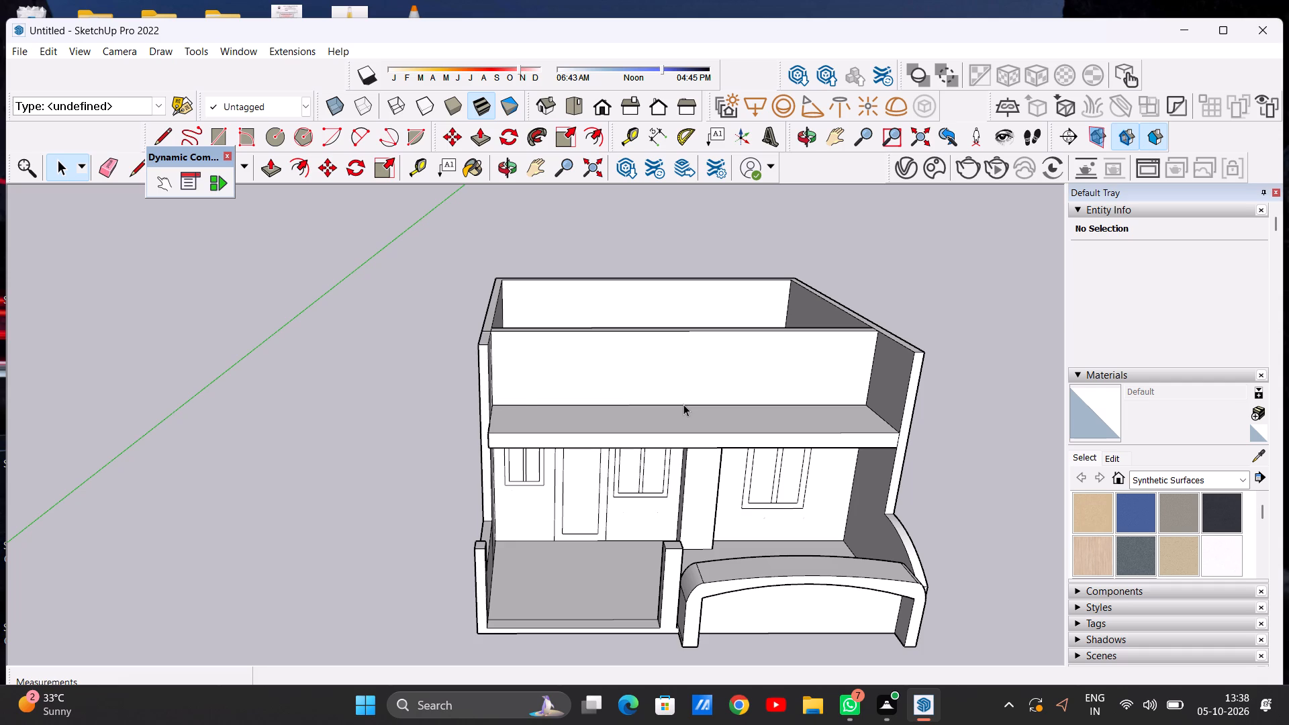
{"action": "scroll", "coordinate": [683, 404], "scroll_direction": "down", "scroll_amount": 3}
{"action": "middle_click_drag", "start_coordinate": [672, 418], "coordinate": [678, 507]}
{"action": "scroll", "coordinate": [710, 477], "scroll_direction": "up", "scroll_amount": 3}
{"action": "middle_click_drag", "start_coordinate": [662, 450], "coordinate": [634, 457]}
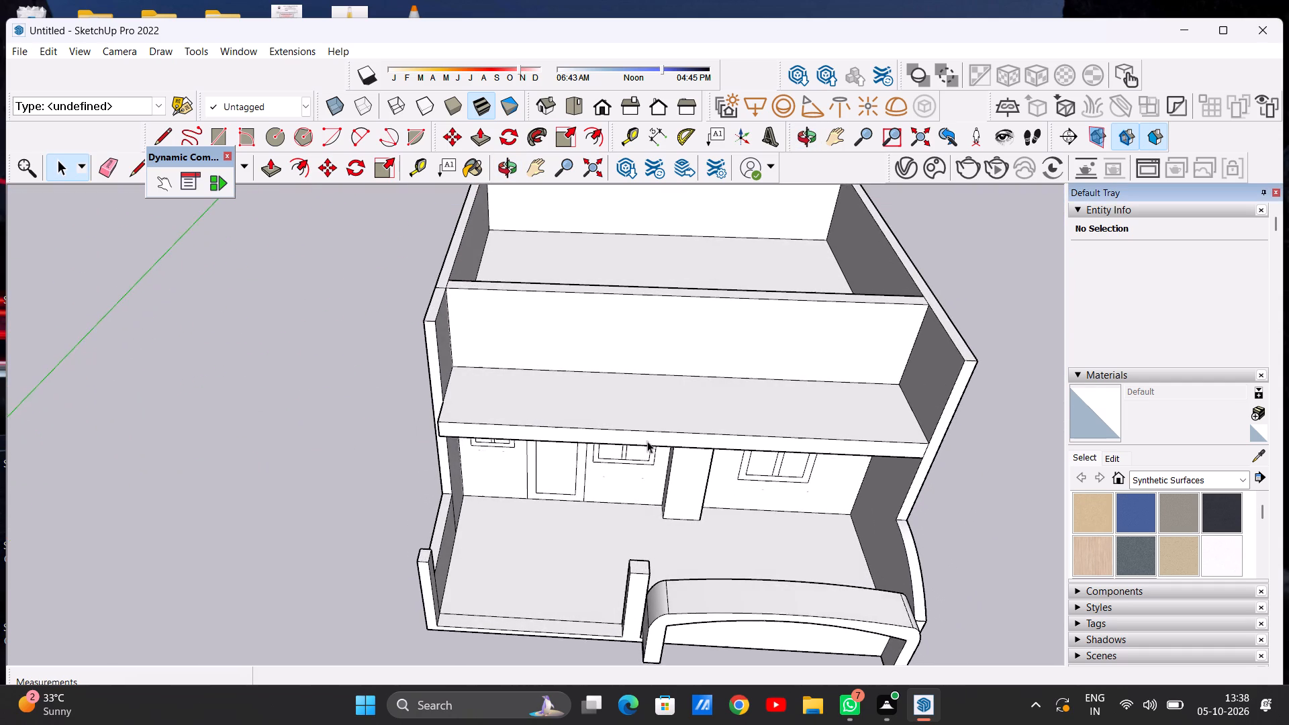
{"action": "scroll", "coordinate": [655, 409], "scroll_direction": "down", "scroll_amount": 5}
{"action": "middle_click_drag", "start_coordinate": [658, 468], "coordinate": [673, 318]}
{"action": "scroll", "coordinate": [702, 397], "scroll_direction": "up", "scroll_amount": 4}
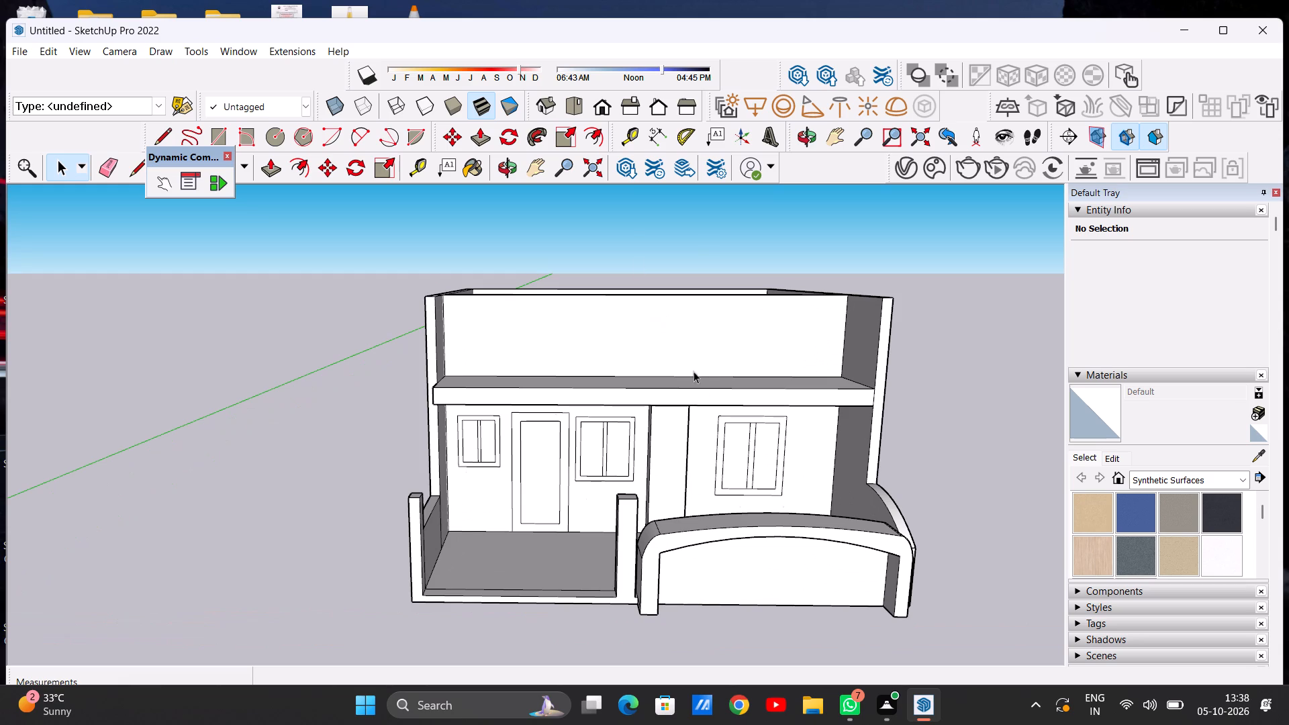
Switch to the standard front view and examine the house's front elevation.
{"action": "left_click", "coordinate": [609, 107]}
{"action": "scroll", "coordinate": [643, 397], "scroll_direction": "down", "scroll_amount": 3}
{"action": "scroll", "coordinate": [535, 344], "scroll_direction": "up", "scroll_amount": 5}
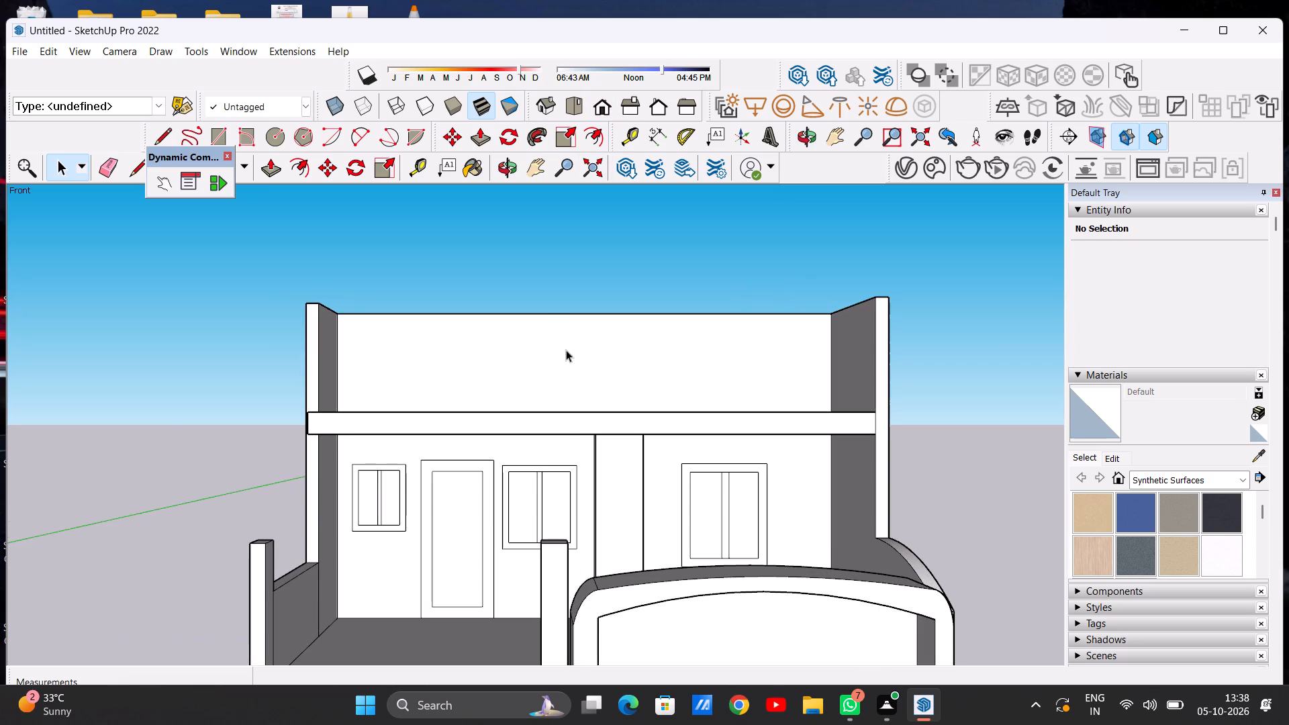
{"action": "scroll", "coordinate": [563, 346], "scroll_direction": "down", "scroll_amount": 2}
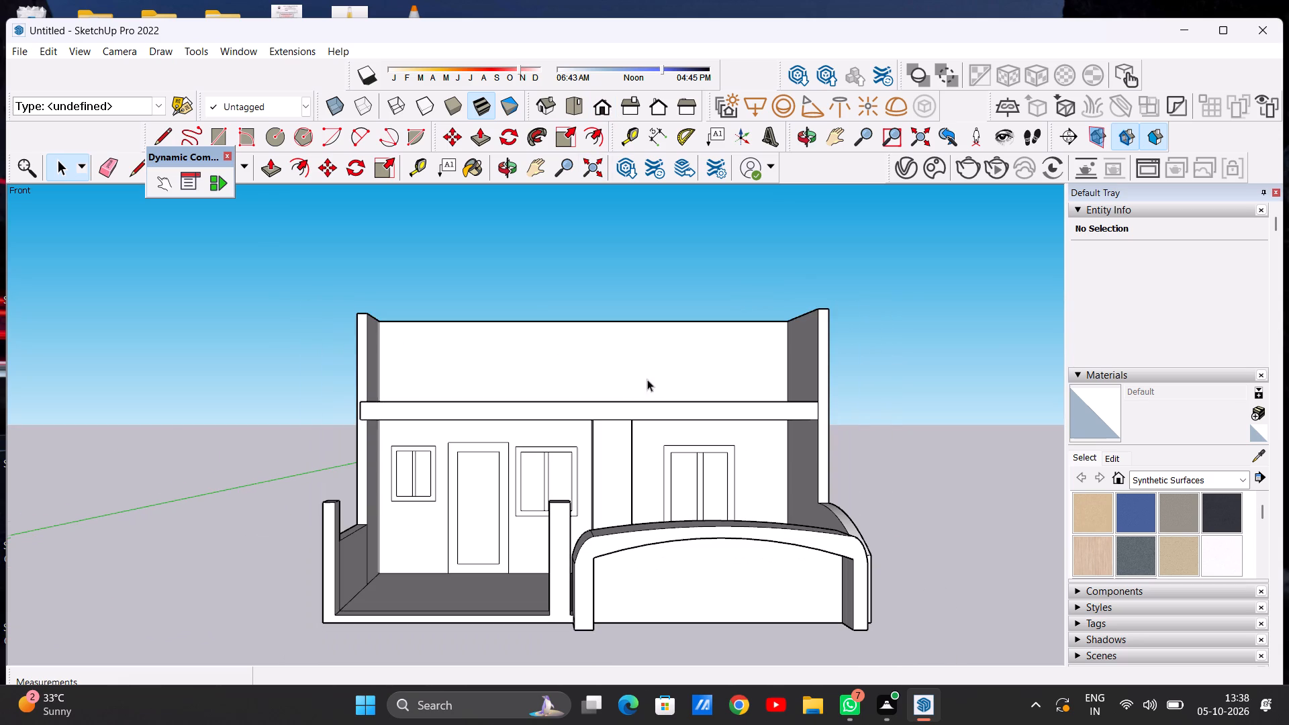
{"action": "scroll", "coordinate": [647, 379], "scroll_direction": "down", "scroll_amount": 1}
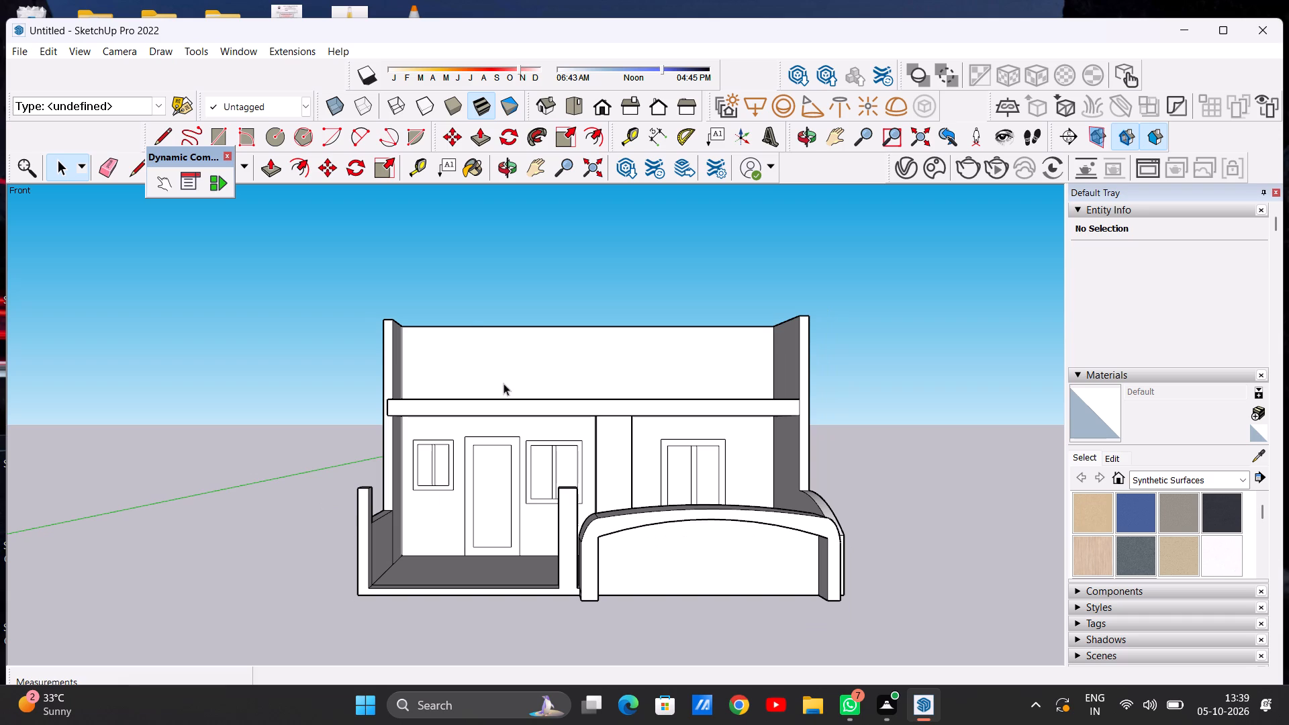
Start drawing a line from the top edge of the upper-storey front wall.
{"action": "middle_click_drag", "start_coordinate": [511, 428], "coordinate": [590, 579]}
{"action": "middle_click_drag", "start_coordinate": [572, 277], "coordinate": [589, 442]}
{"action": "middle_click_drag", "start_coordinate": [591, 447], "coordinate": [529, 442]}
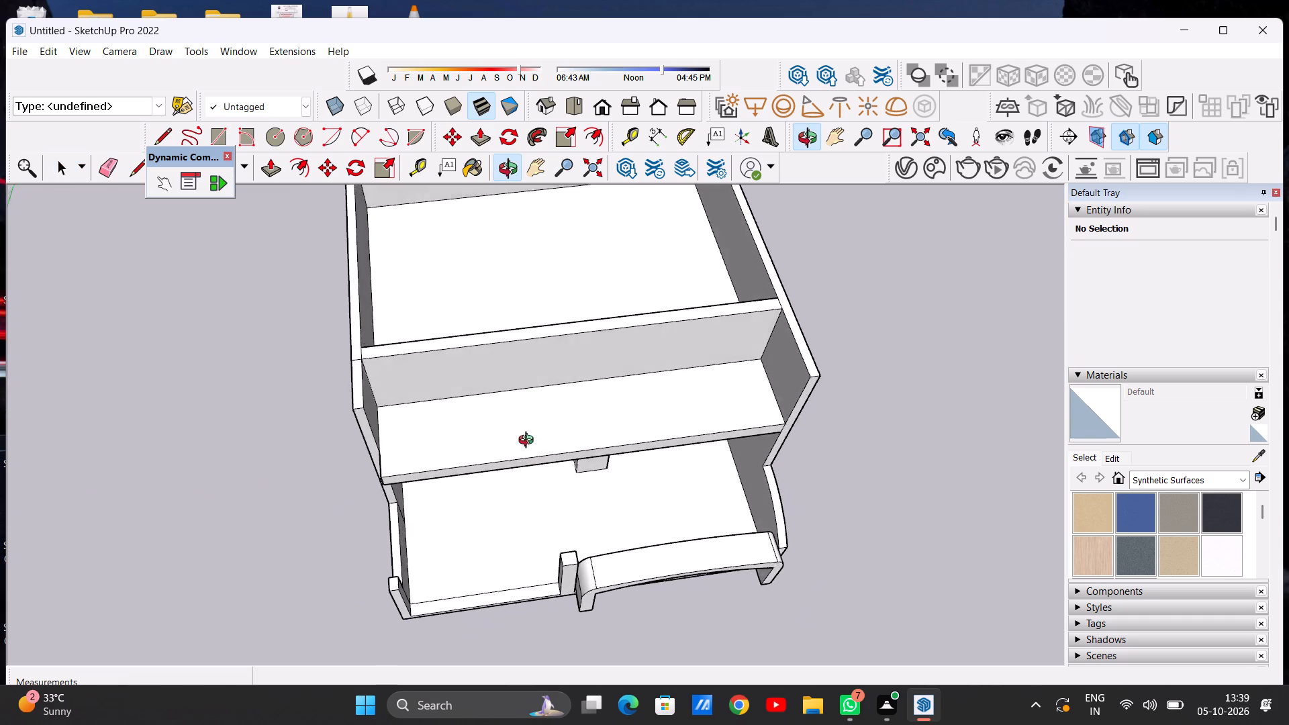
{"action": "middle_click_drag", "start_coordinate": [529, 442], "coordinate": [514, 365]}
{"action": "scroll", "coordinate": [536, 338], "scroll_direction": "up", "scroll_amount": 3}
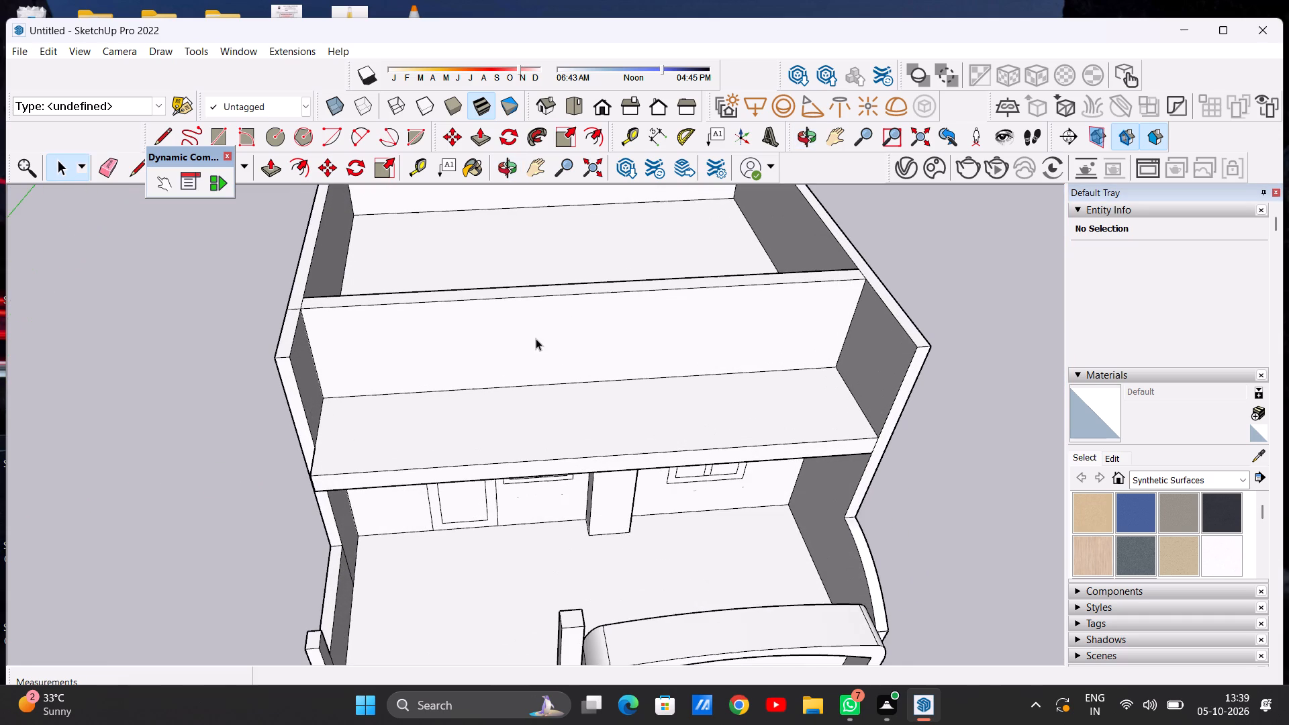
{"action": "key", "text": "l"}
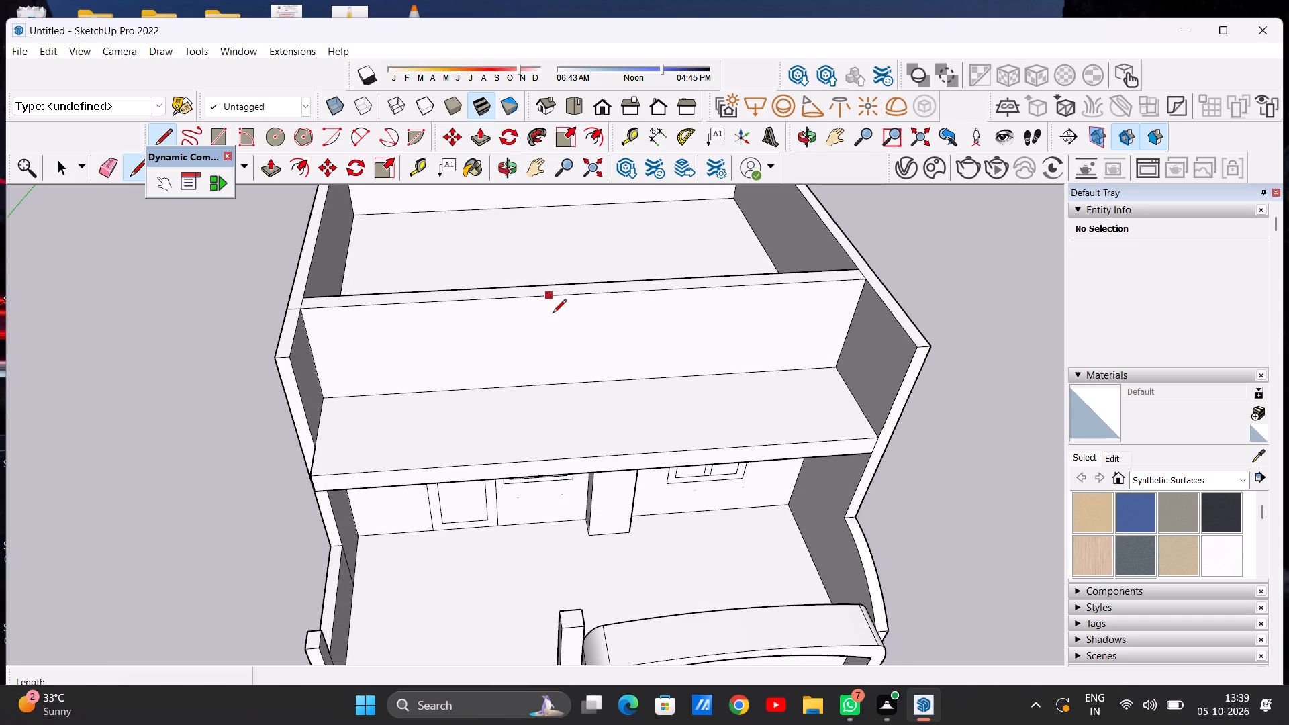
{"action": "middle_click_drag", "start_coordinate": [561, 354], "coordinate": [546, 245]}
{"action": "scroll", "coordinate": [548, 389], "scroll_direction": "down", "scroll_amount": 7}
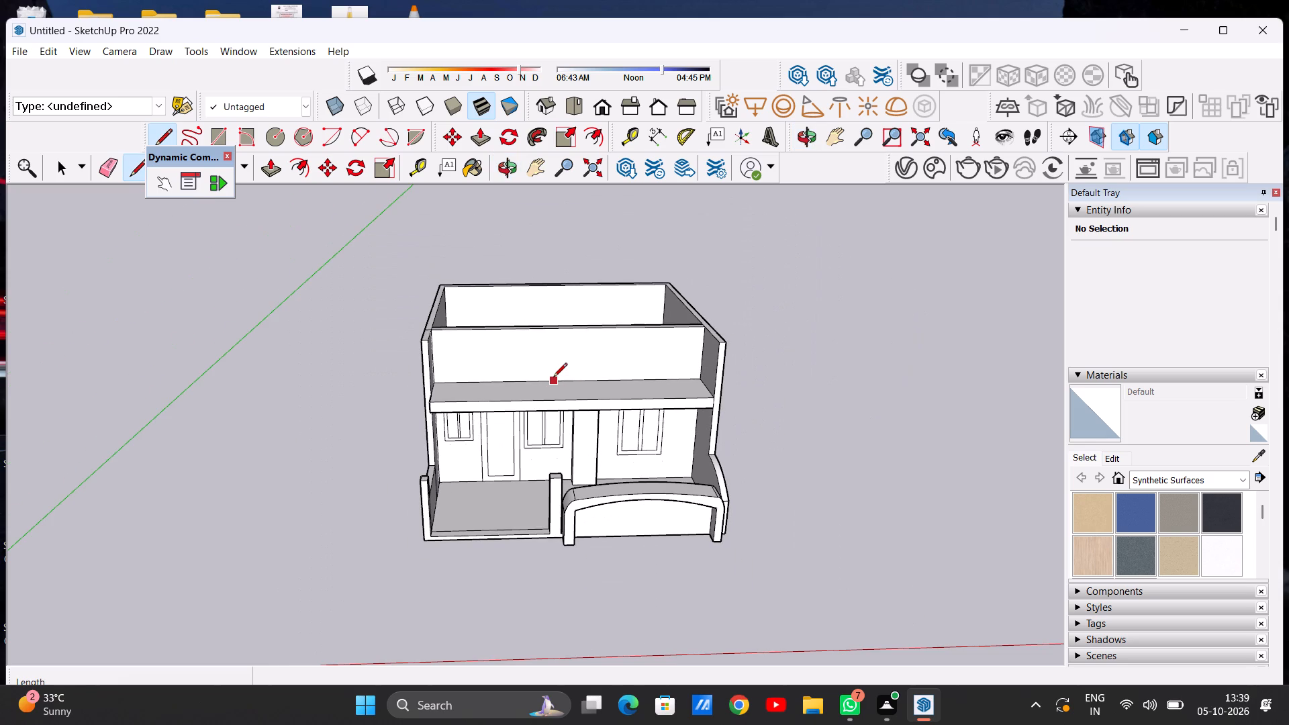
{"action": "scroll", "coordinate": [561, 332], "scroll_direction": "up", "scroll_amount": 6}
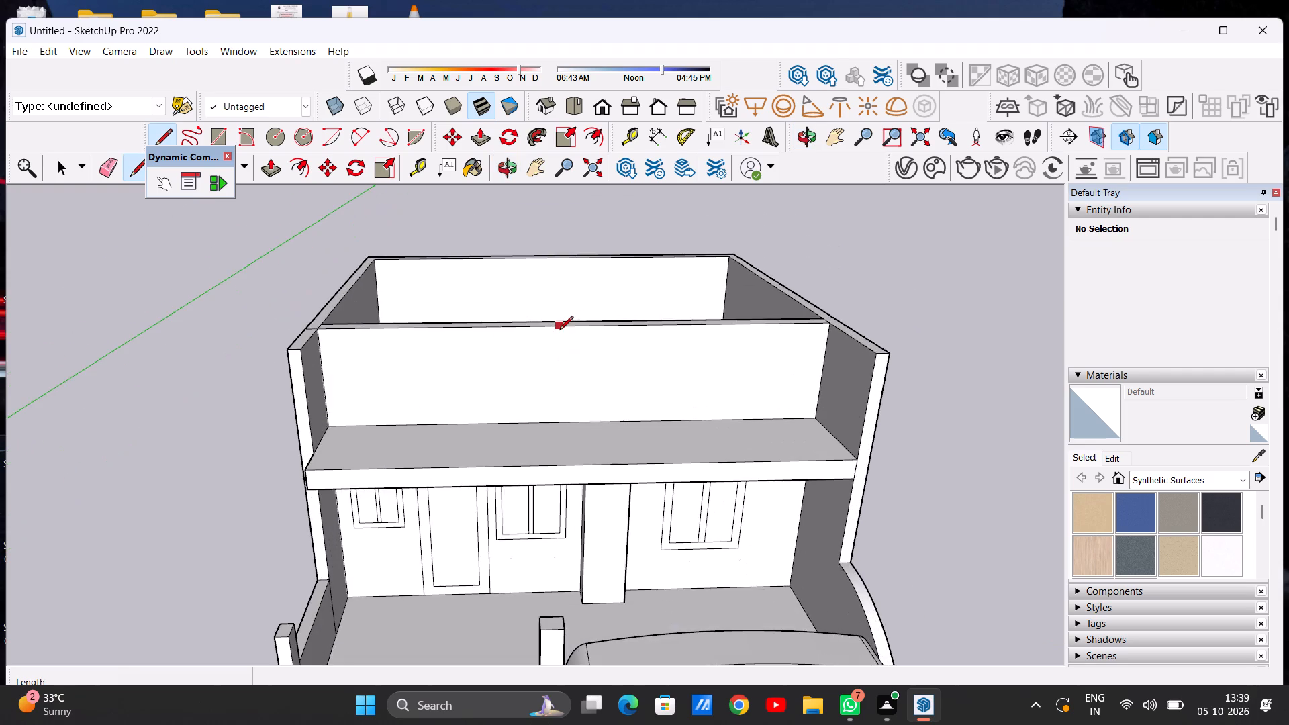
{"action": "scroll", "coordinate": [559, 331], "scroll_direction": "down", "scroll_amount": 4}
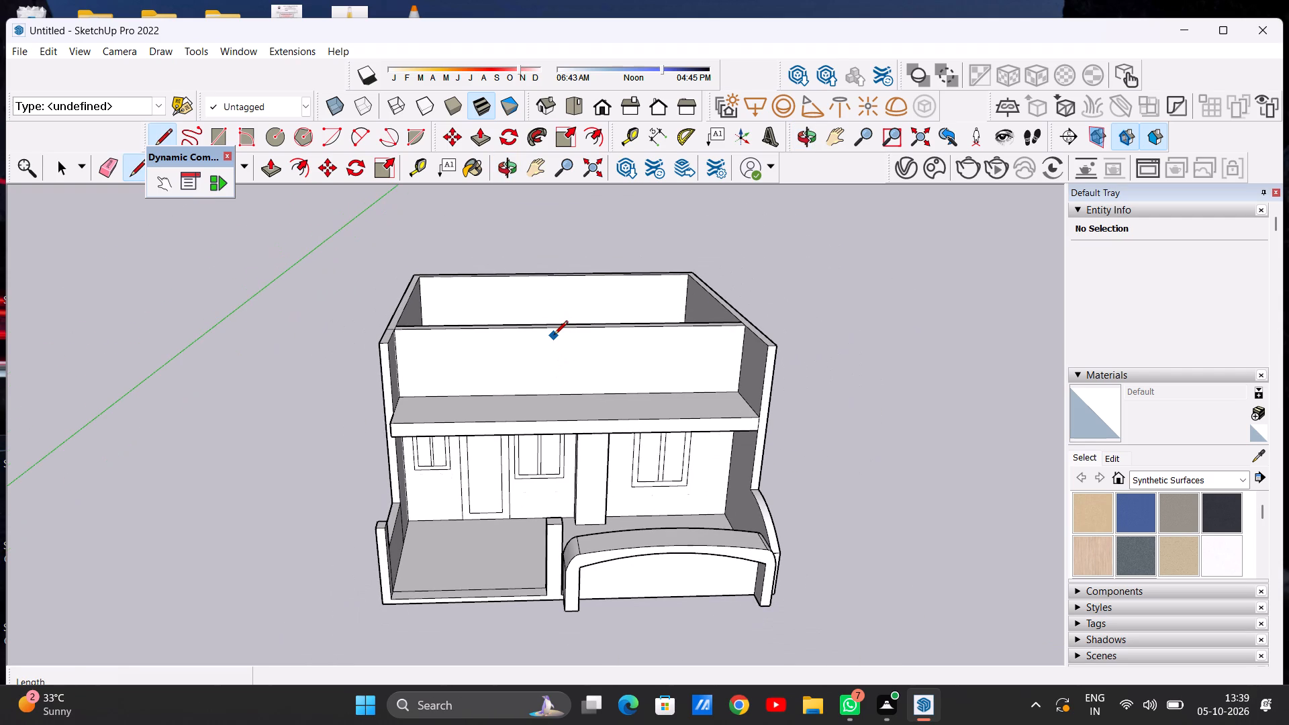
{"action": "scroll", "coordinate": [547, 348], "scroll_direction": "up", "scroll_amount": 6}
{"action": "scroll", "coordinate": [546, 370], "scroll_direction": "down", "scroll_amount": 5}
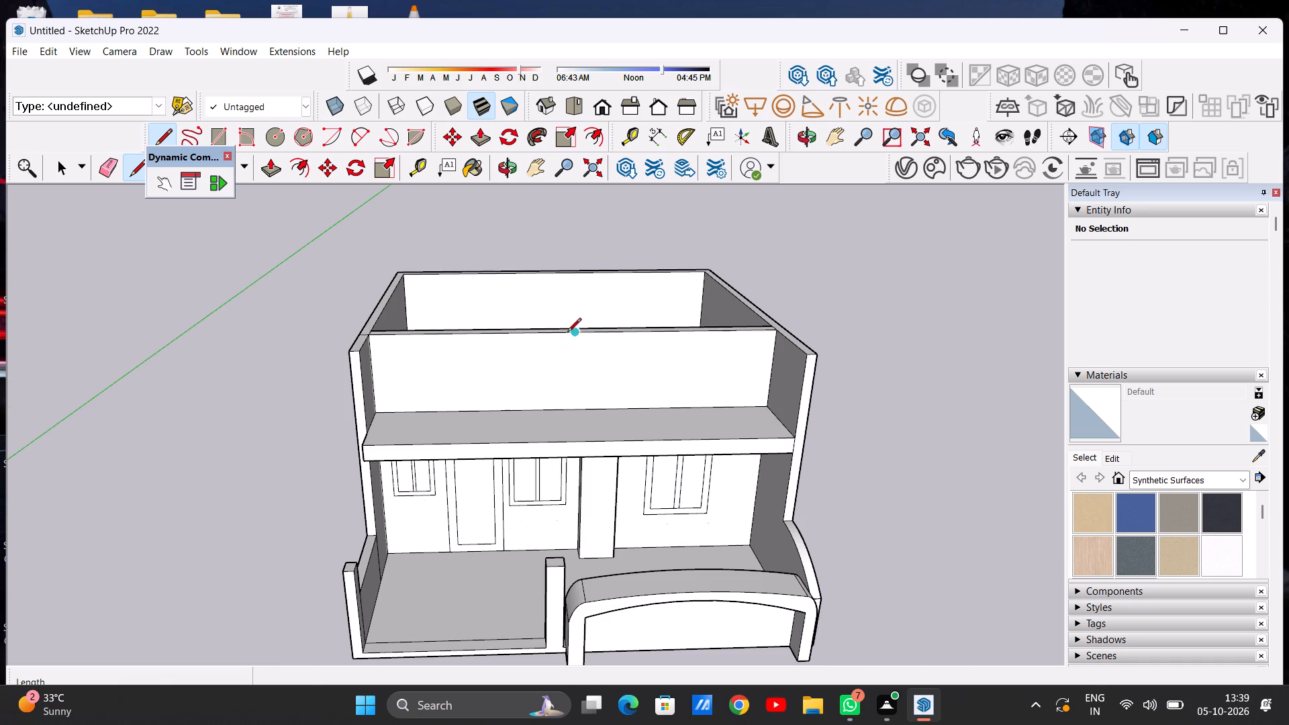
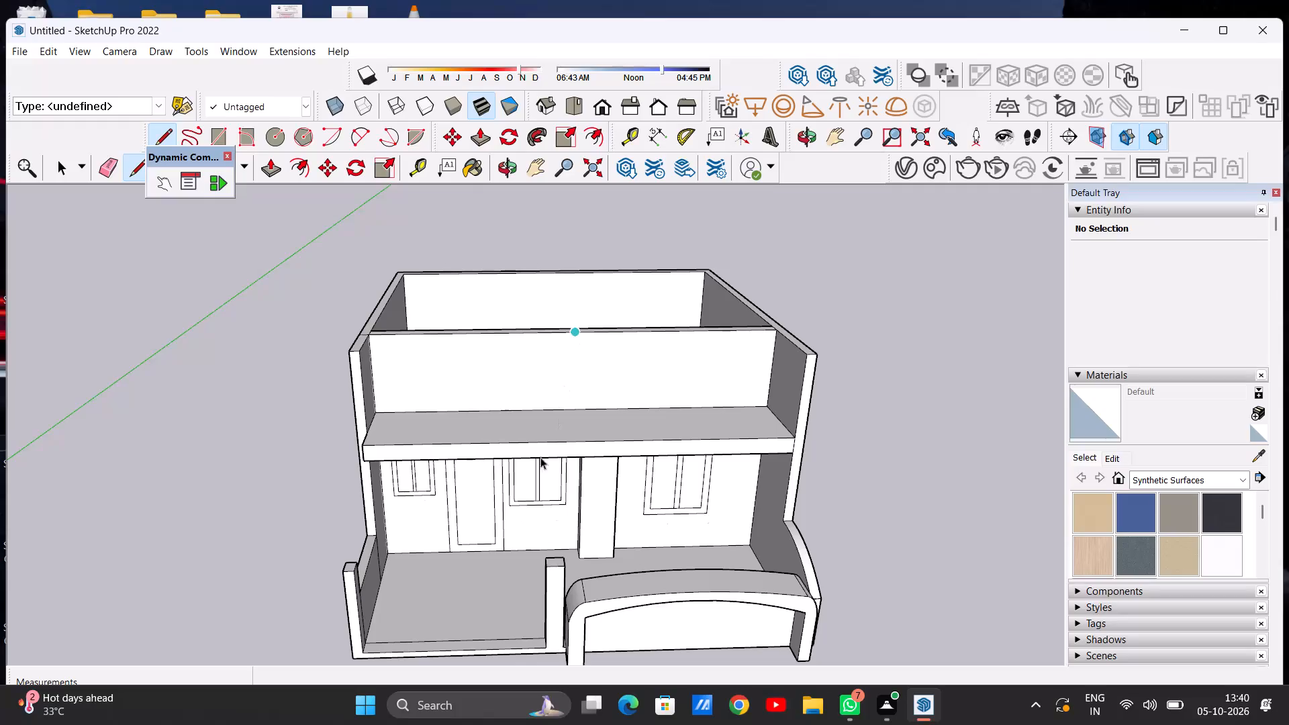
Examine the blank upper-storey front wall against the door and windows below, from the front and slightly above.
{"action": "scroll", "coordinate": [608, 447], "scroll_direction": "down", "scroll_amount": 3}
{"action": "scroll", "coordinate": [571, 427], "scroll_direction": "up", "scroll_amount": 6}
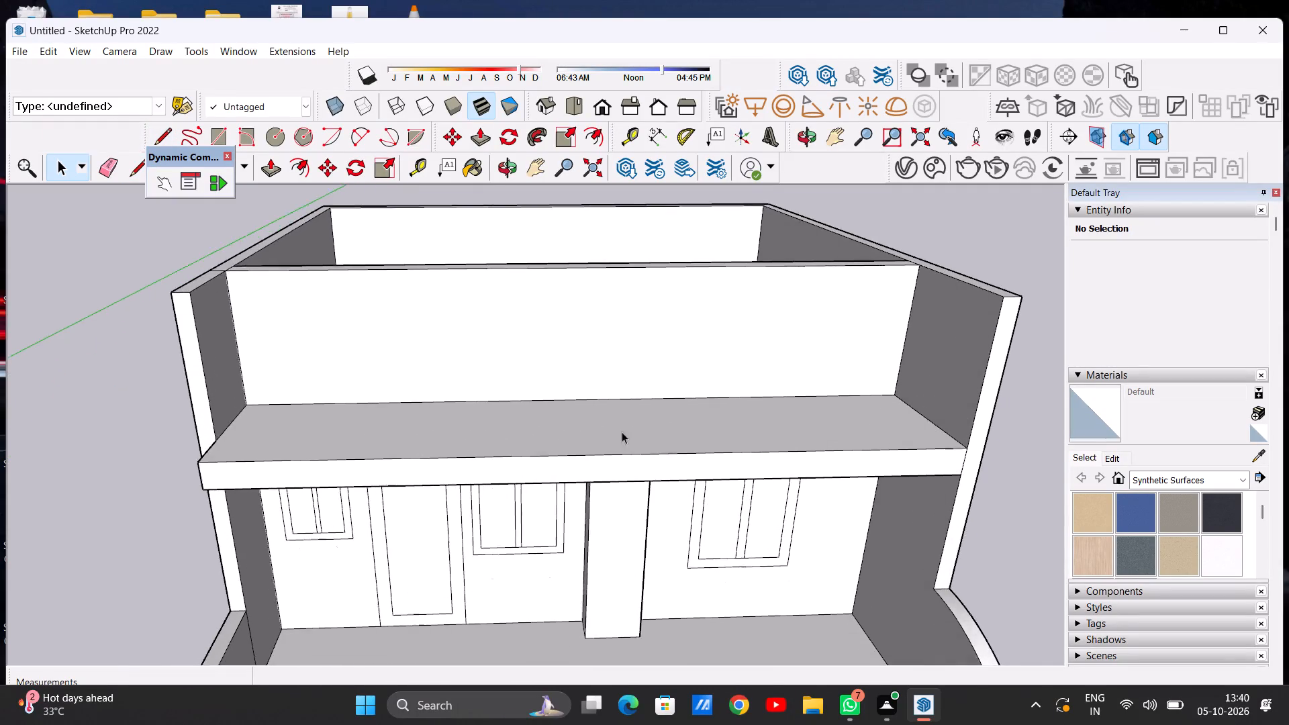
{"action": "middle_click_drag", "start_coordinate": [621, 432], "coordinate": [618, 381]}
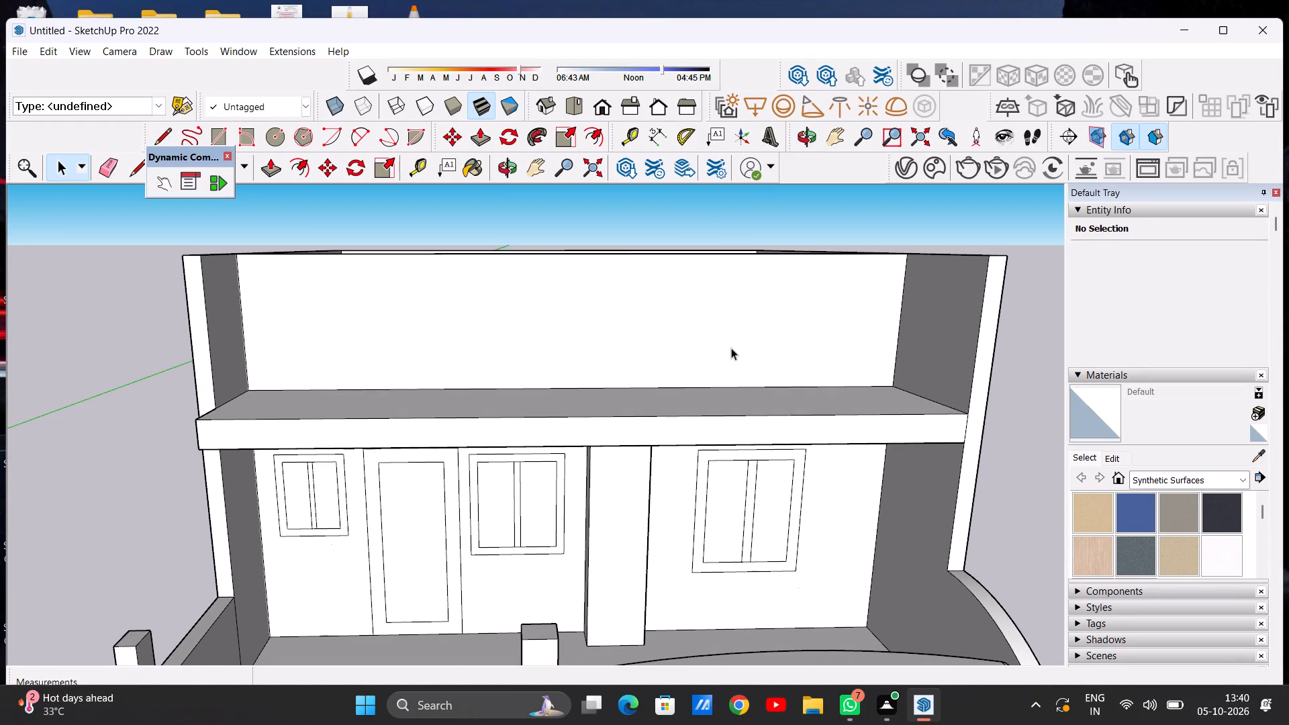
{"action": "scroll", "coordinate": [751, 345], "scroll_direction": "down", "scroll_amount": 6}
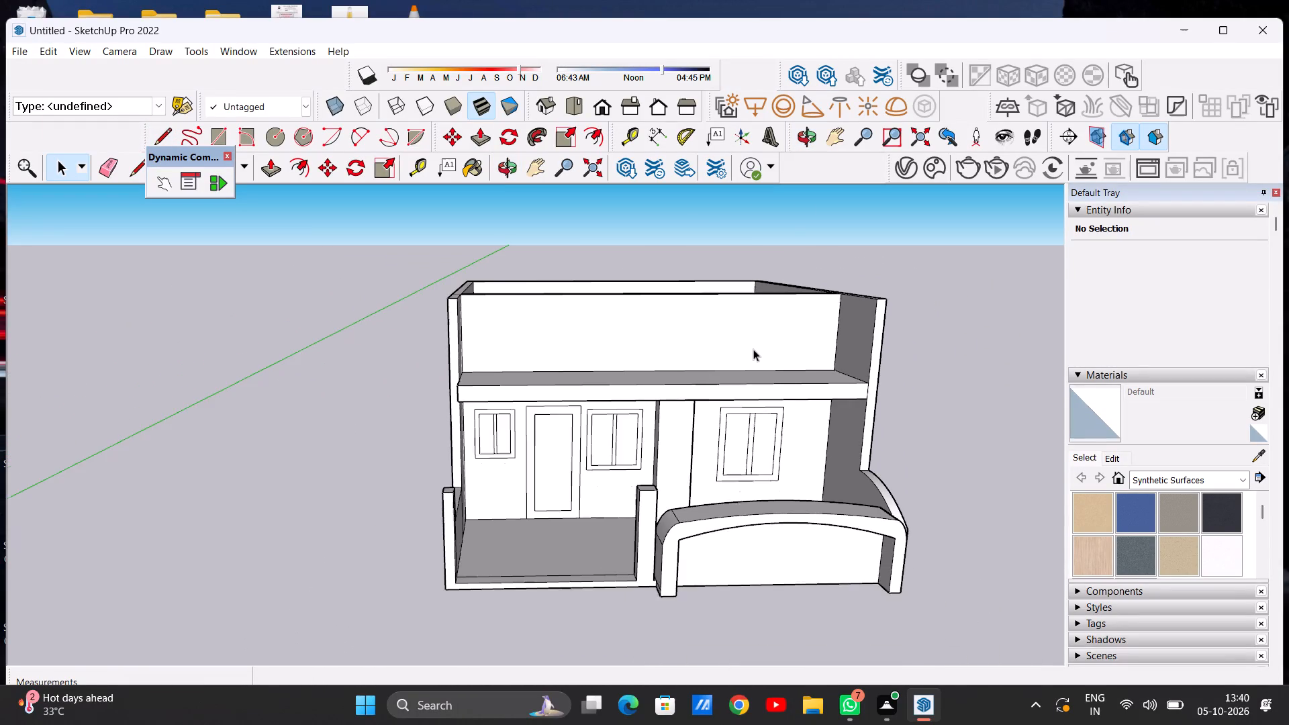
{"action": "scroll", "coordinate": [734, 320], "scroll_direction": "up", "scroll_amount": 5}
{"action": "middle_click_drag", "start_coordinate": [707, 377], "coordinate": [698, 350]}
{"action": "scroll", "coordinate": [698, 349], "scroll_direction": "down", "scroll_amount": 3}
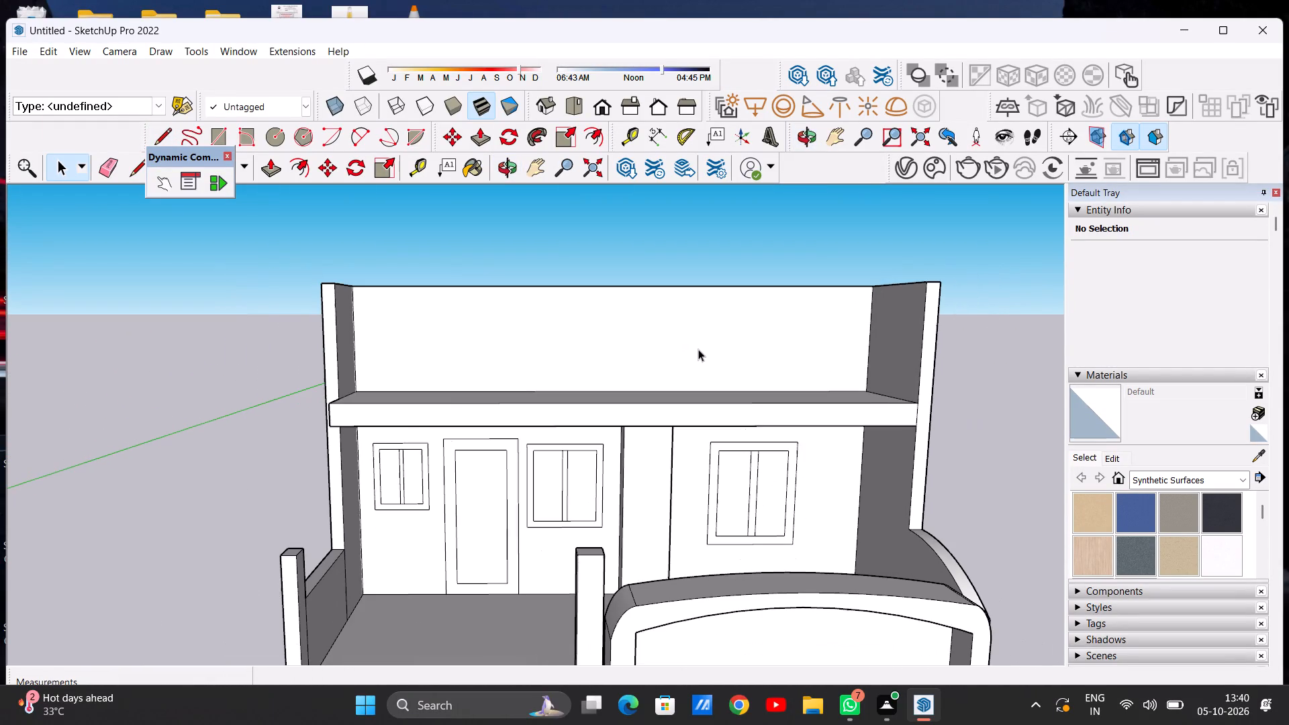
{"action": "scroll", "coordinate": [410, 352], "scroll_direction": "up", "scroll_amount": 4}
{"action": "scroll", "coordinate": [497, 333], "scroll_direction": "down", "scroll_amount": 5}
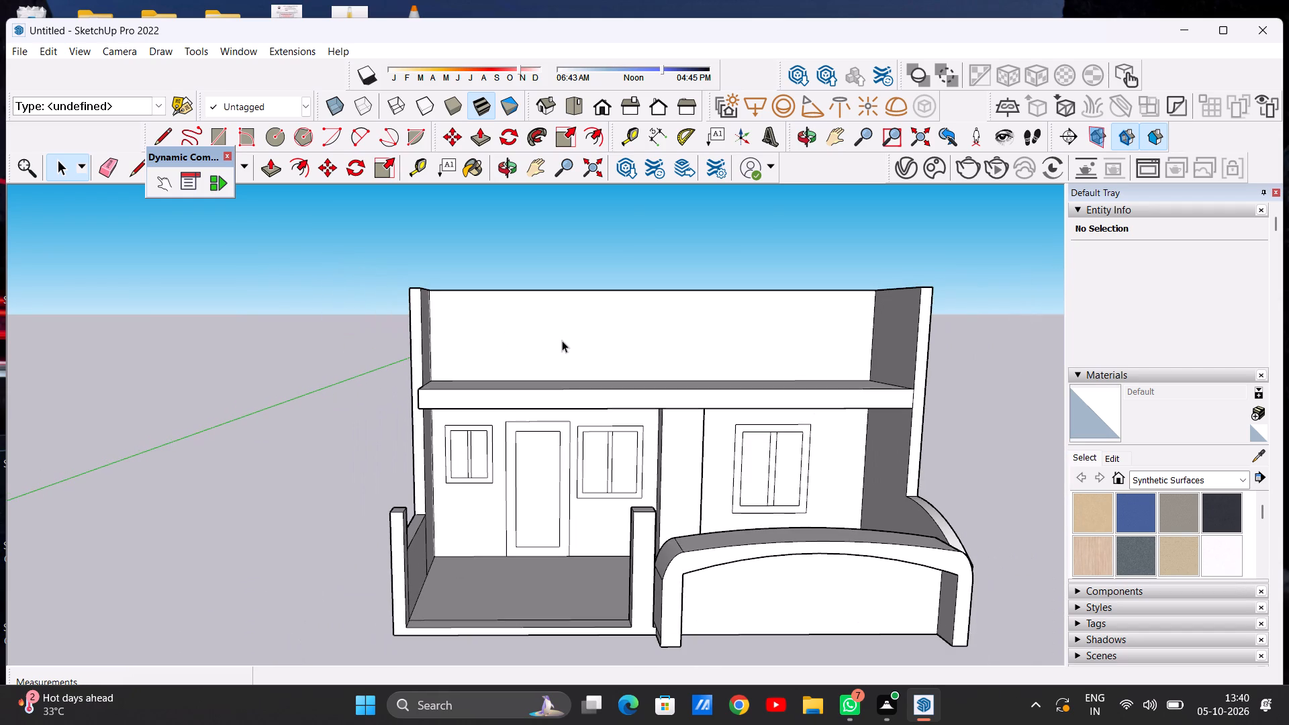
{"action": "scroll", "coordinate": [511, 357], "scroll_direction": "up", "scroll_amount": 6}
{"action": "scroll", "coordinate": [591, 332], "scroll_direction": "down", "scroll_amount": 1}
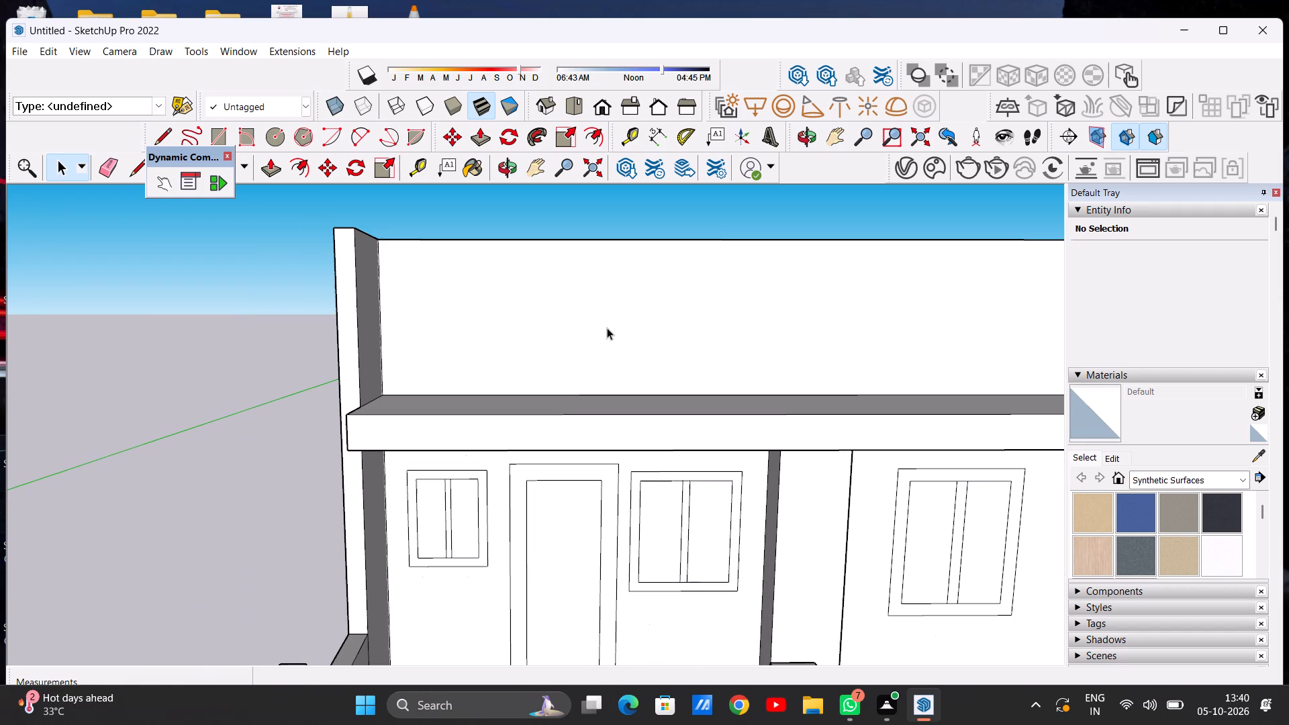
{"action": "scroll", "coordinate": [607, 328], "scroll_direction": "up", "scroll_amount": 1}
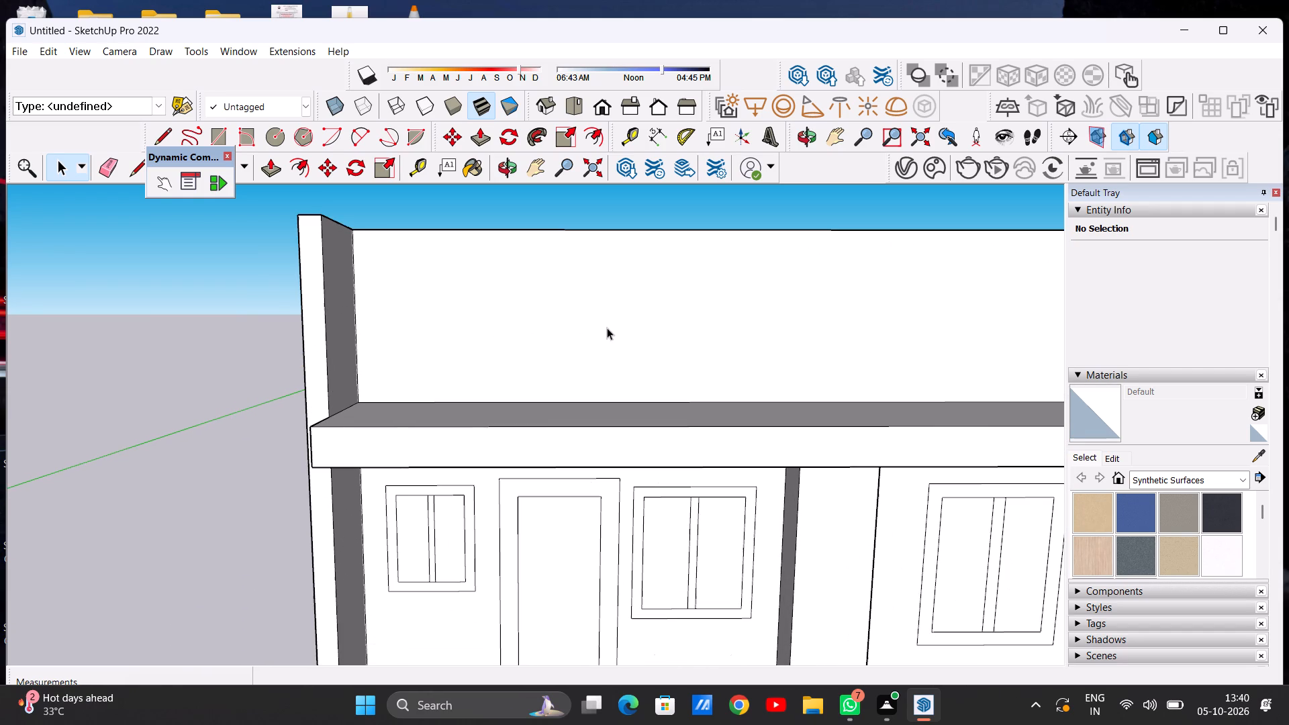
{"action": "scroll", "coordinate": [607, 328], "scroll_direction": "down", "scroll_amount": 2}
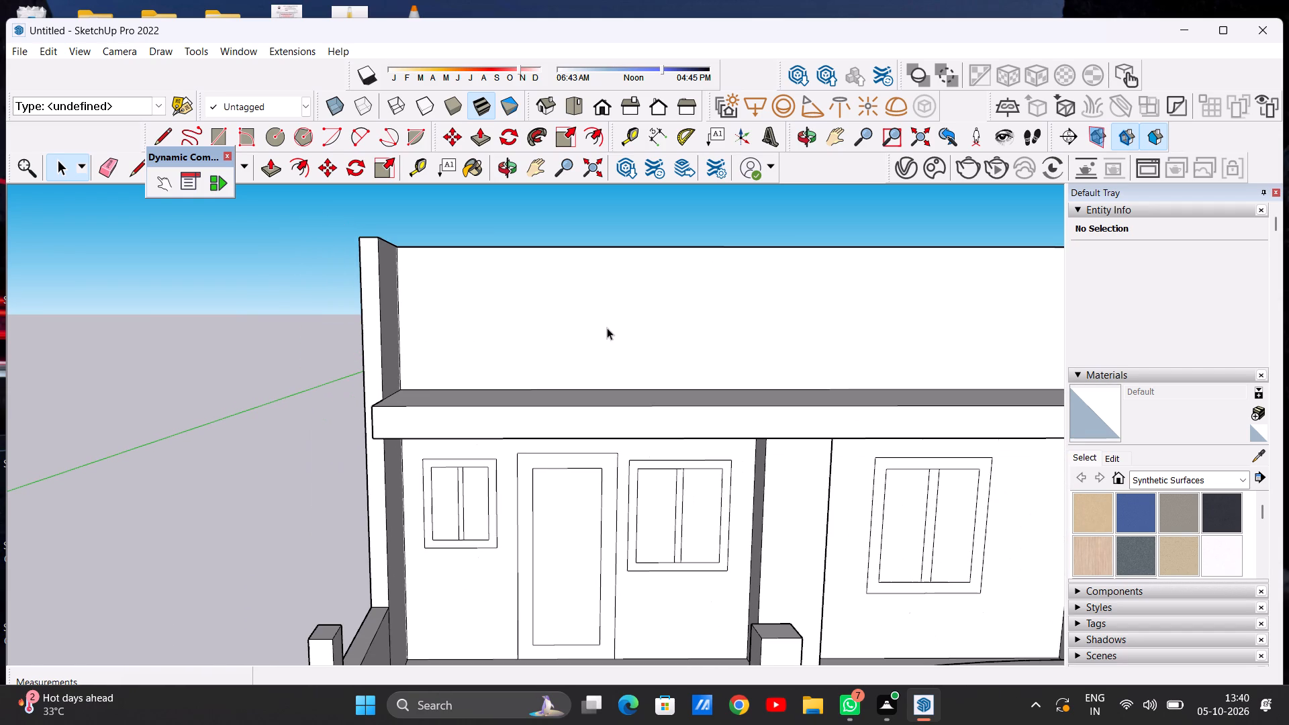
{"action": "scroll", "coordinate": [620, 325], "scroll_direction": "down", "scroll_amount": 2}
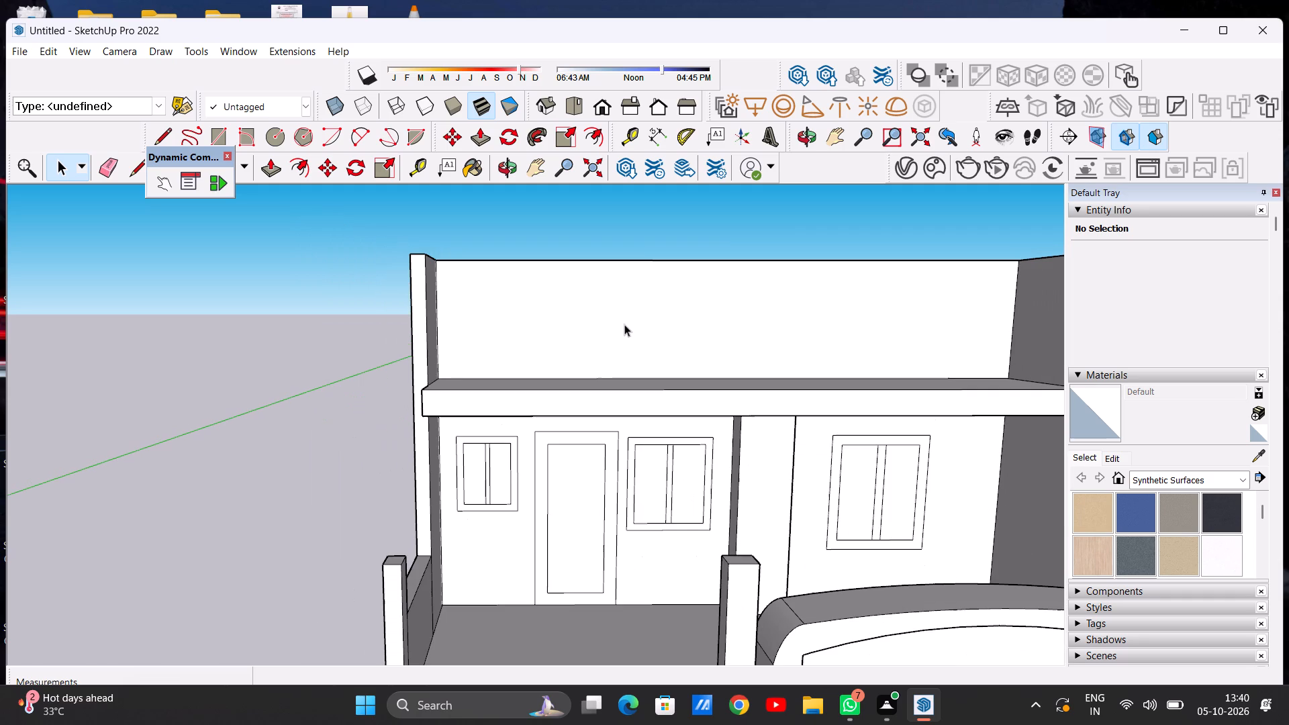
{"action": "scroll", "coordinate": [624, 324], "scroll_direction": "down", "scroll_amount": 4}
{"action": "scroll", "coordinate": [588, 354], "scroll_direction": "up", "scroll_amount": 3}
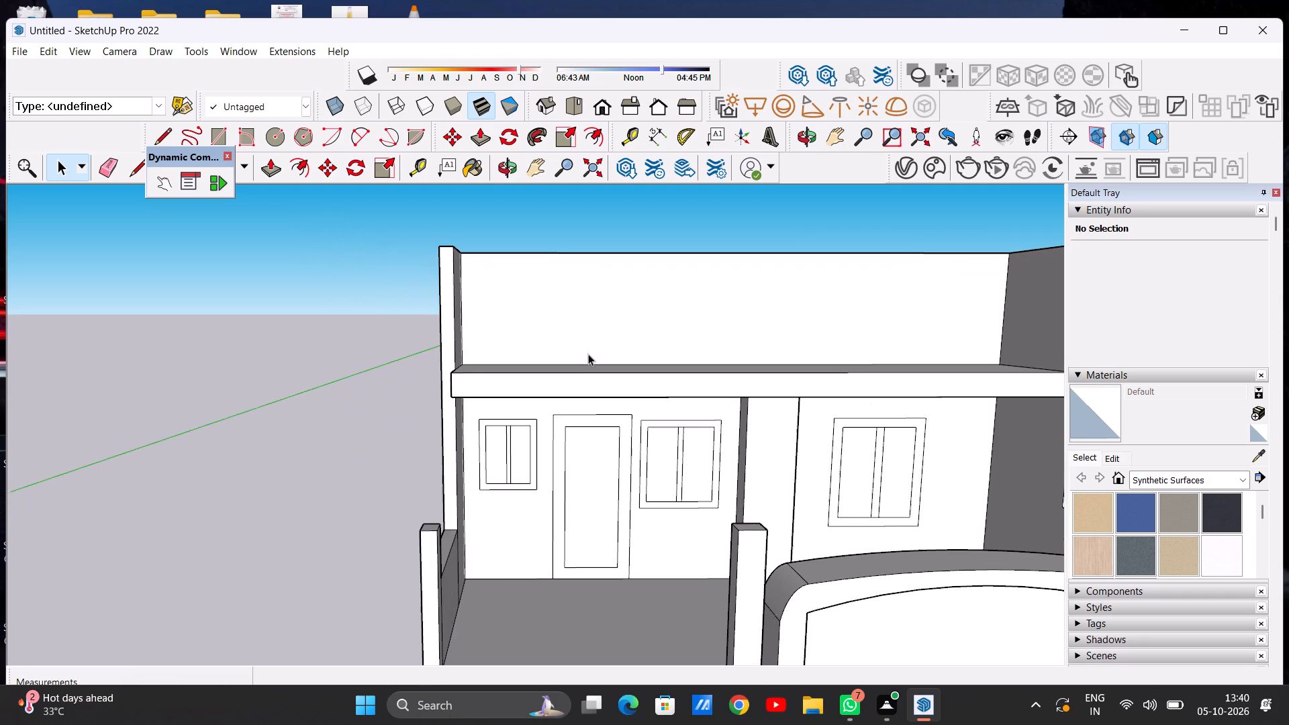
{"action": "scroll", "coordinate": [588, 354], "scroll_direction": "down", "scroll_amount": 2}
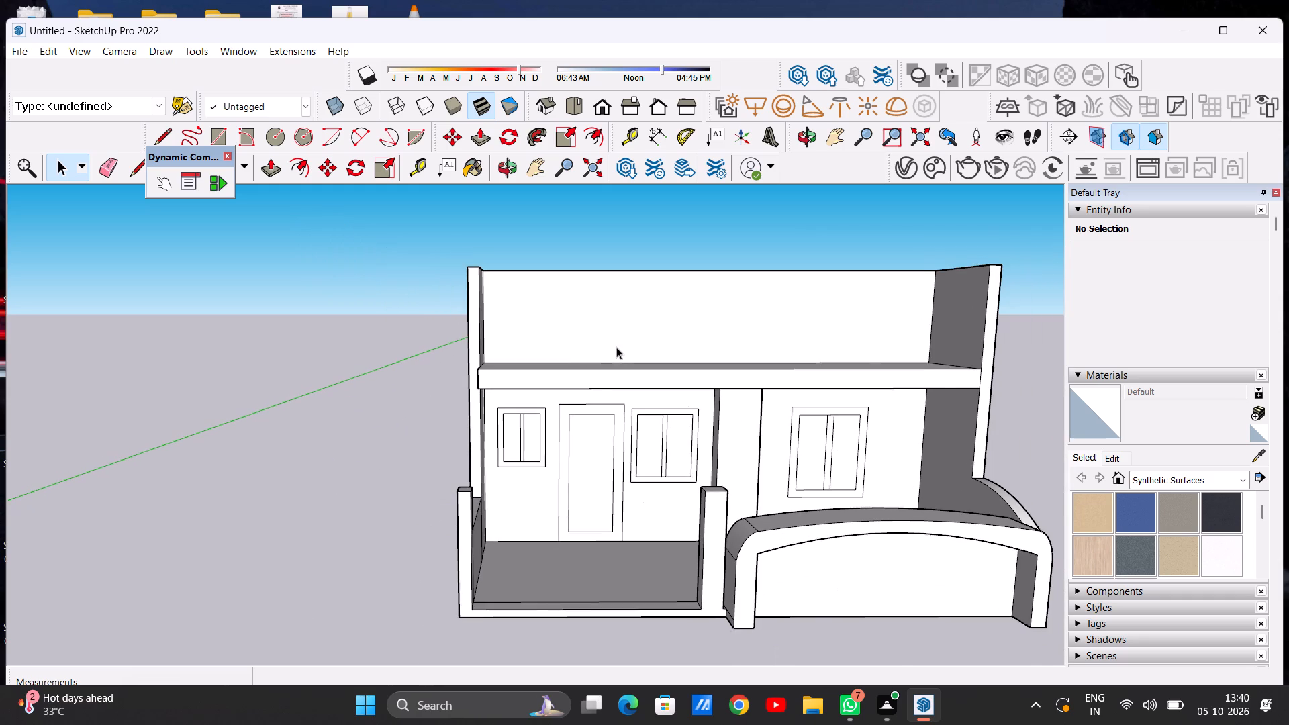
{"action": "scroll", "coordinate": [616, 347], "scroll_direction": "up", "scroll_amount": 1}
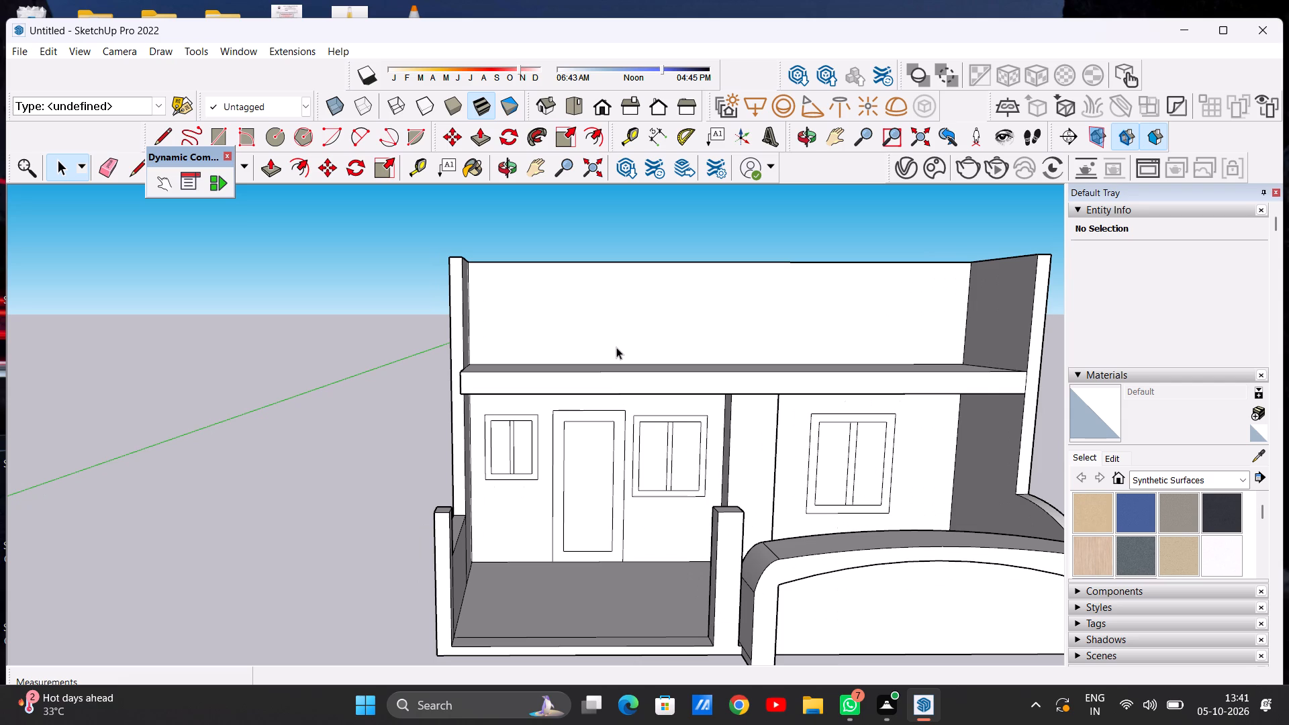
{"action": "scroll", "coordinate": [620, 354], "scroll_direction": "down", "scroll_amount": 5}
{"action": "scroll", "coordinate": [613, 335], "scroll_direction": "up", "scroll_amount": 1}
{"action": "scroll", "coordinate": [609, 341], "scroll_direction": "down", "scroll_amount": 15}
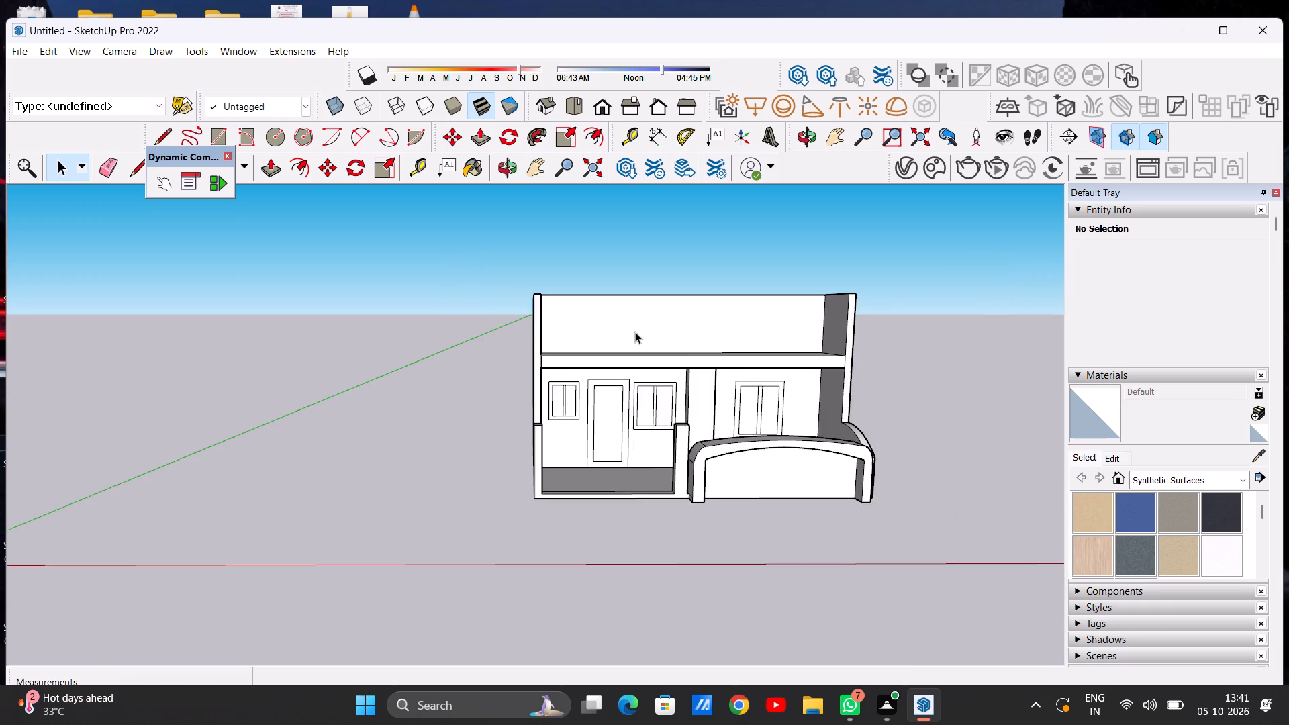
{"action": "scroll", "coordinate": [603, 315], "scroll_direction": "up", "scroll_amount": 7}
{"action": "middle_click_drag", "start_coordinate": [624, 335], "coordinate": [610, 357]}
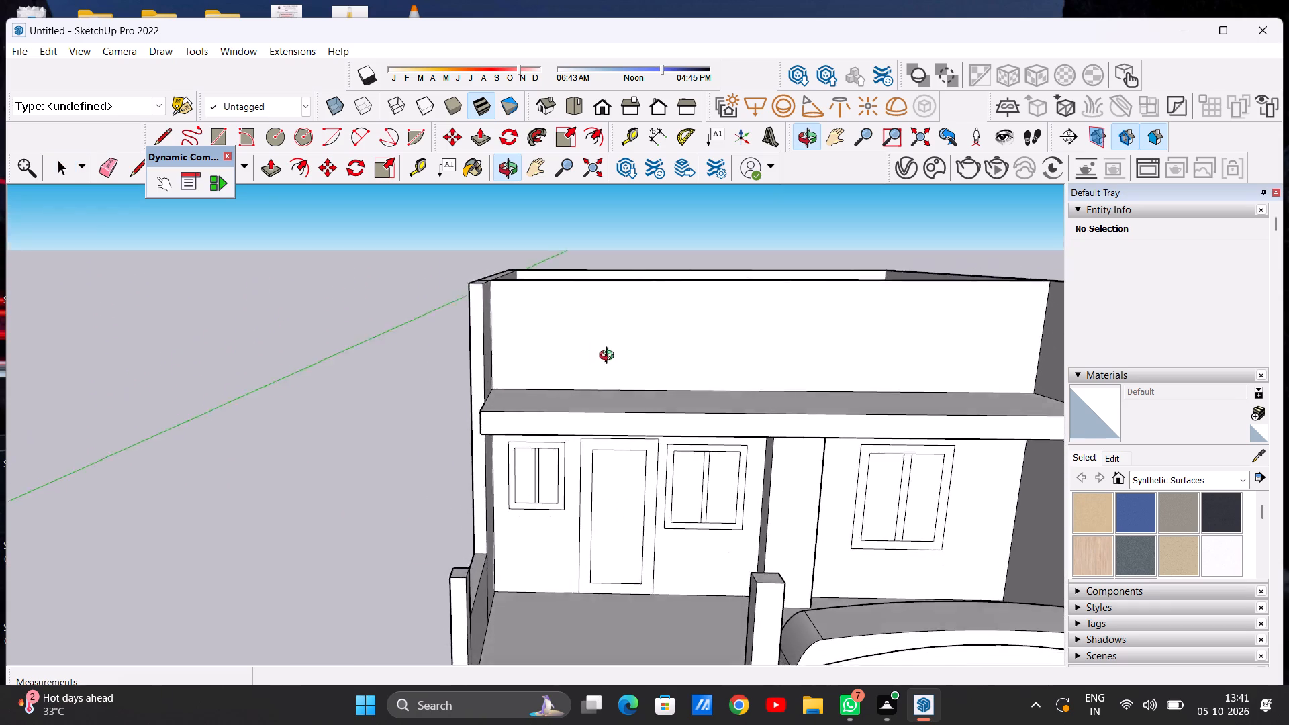
{"action": "middle_click_drag", "start_coordinate": [610, 357], "coordinate": [577, 309]}
{"action": "scroll", "coordinate": [589, 368], "scroll_direction": "down", "scroll_amount": 10}
{"action": "scroll", "coordinate": [581, 345], "scroll_direction": "up", "scroll_amount": 7}
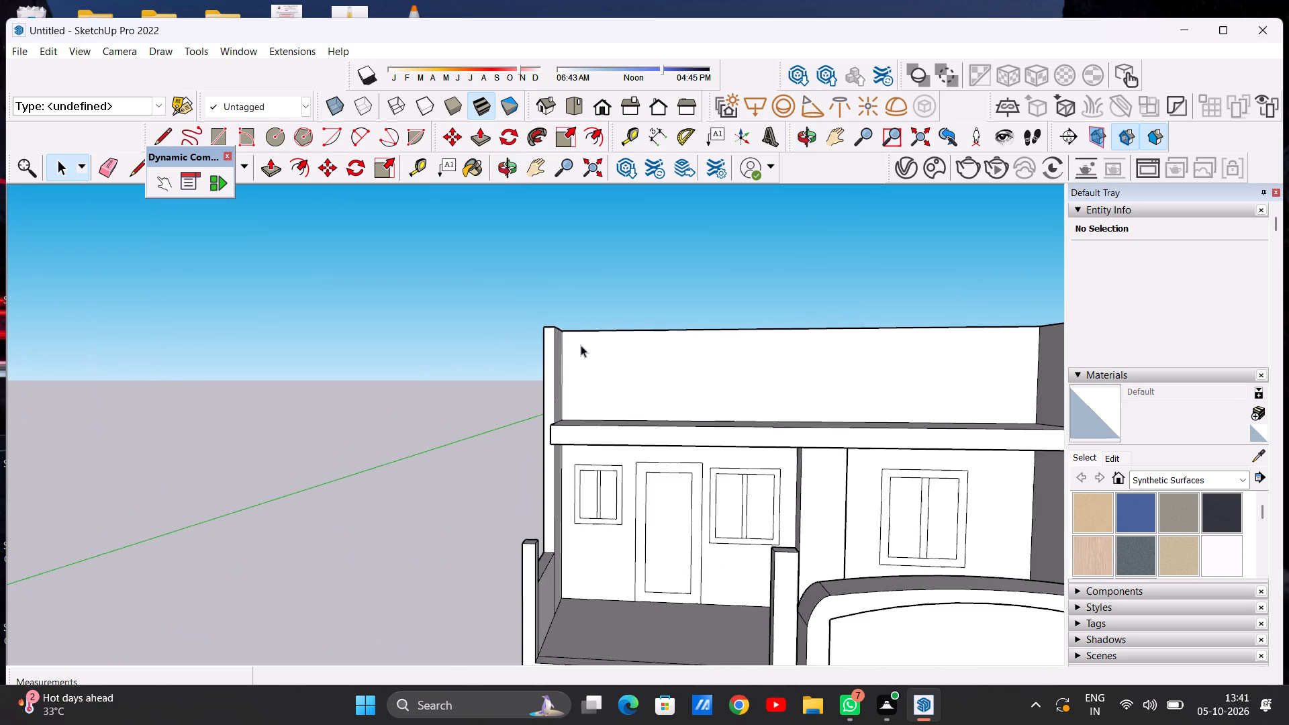
{"action": "scroll", "coordinate": [714, 370], "scroll_direction": "down", "scroll_amount": 6}
{"action": "scroll", "coordinate": [711, 365], "scroll_direction": "up", "scroll_amount": 5}
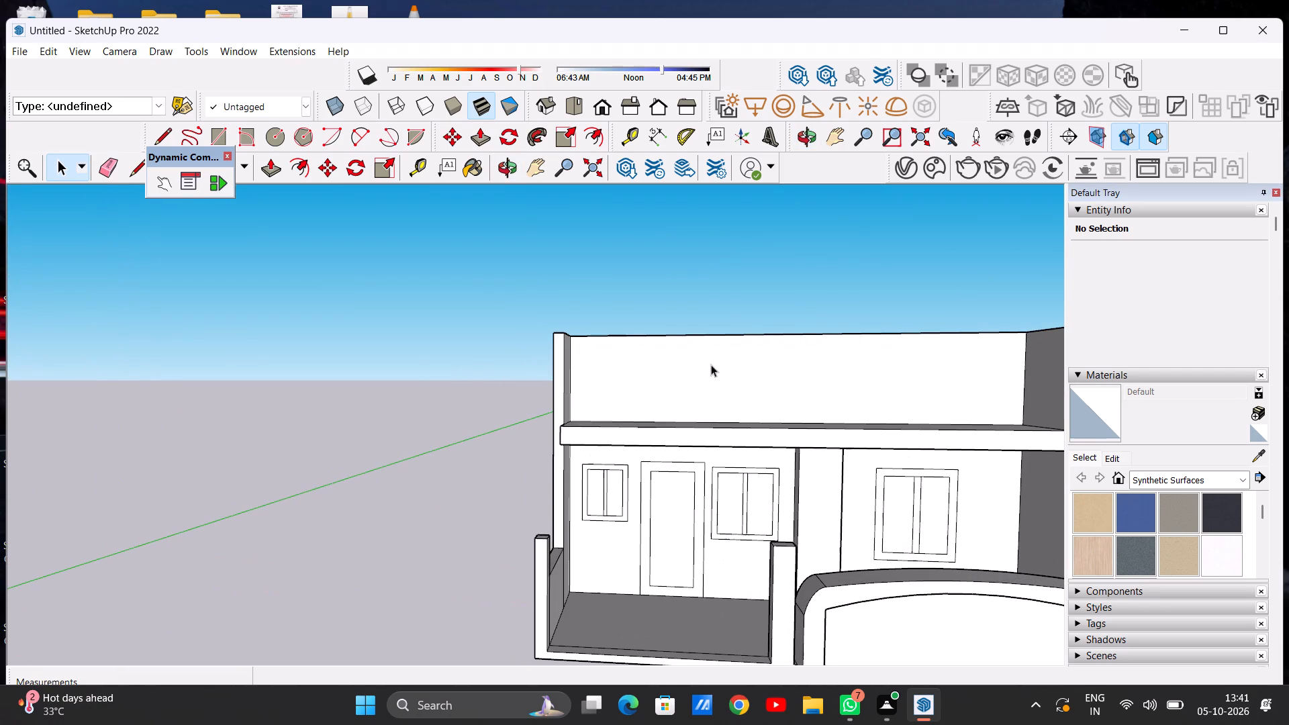
{"action": "scroll", "coordinate": [711, 365], "scroll_direction": "down", "scroll_amount": 5}
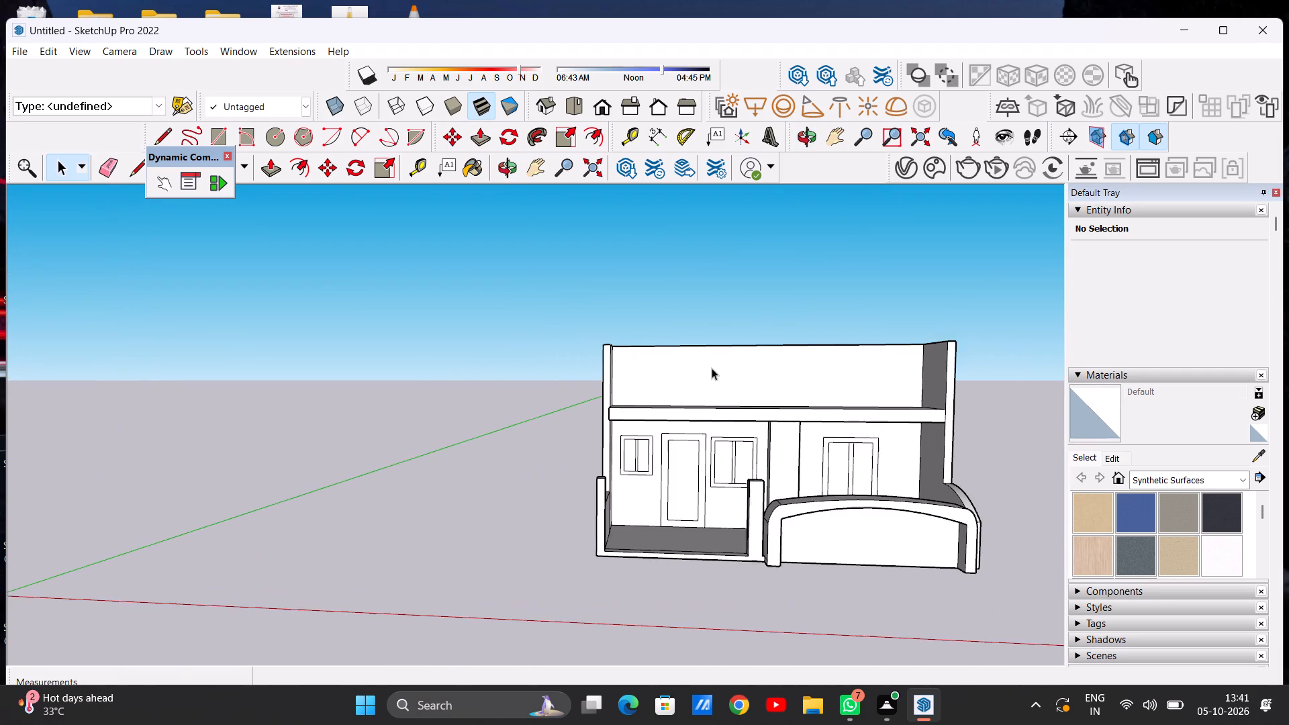
{"action": "scroll", "coordinate": [711, 418], "scroll_direction": "down", "scroll_amount": 2}
{"action": "scroll", "coordinate": [664, 399], "scroll_direction": "up", "scroll_amount": 8}
{"action": "middle_click_drag", "start_coordinate": [663, 398], "coordinate": [684, 415]}
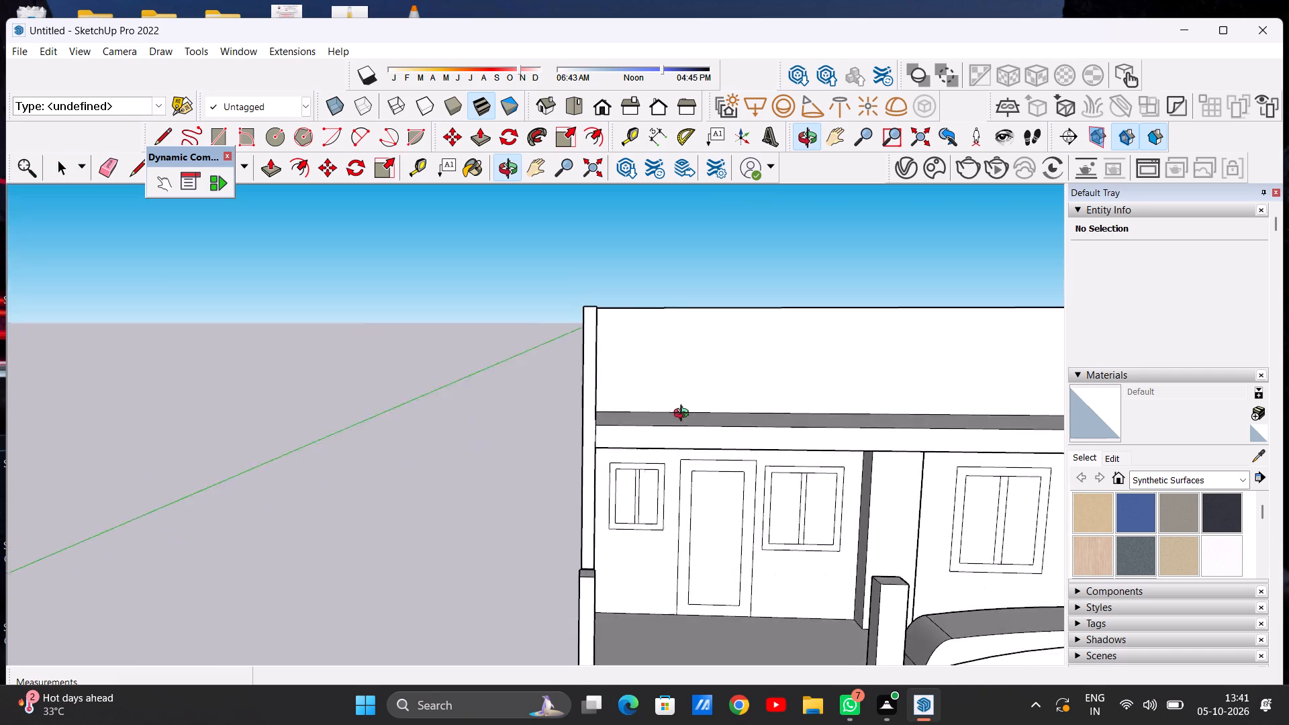
{"action": "middle_click_drag", "start_coordinate": [684, 415], "coordinate": [673, 395]}
{"action": "scroll", "coordinate": [563, 387], "scroll_direction": "down", "scroll_amount": 11}
{"action": "scroll", "coordinate": [677, 370], "scroll_direction": "up", "scroll_amount": 5}
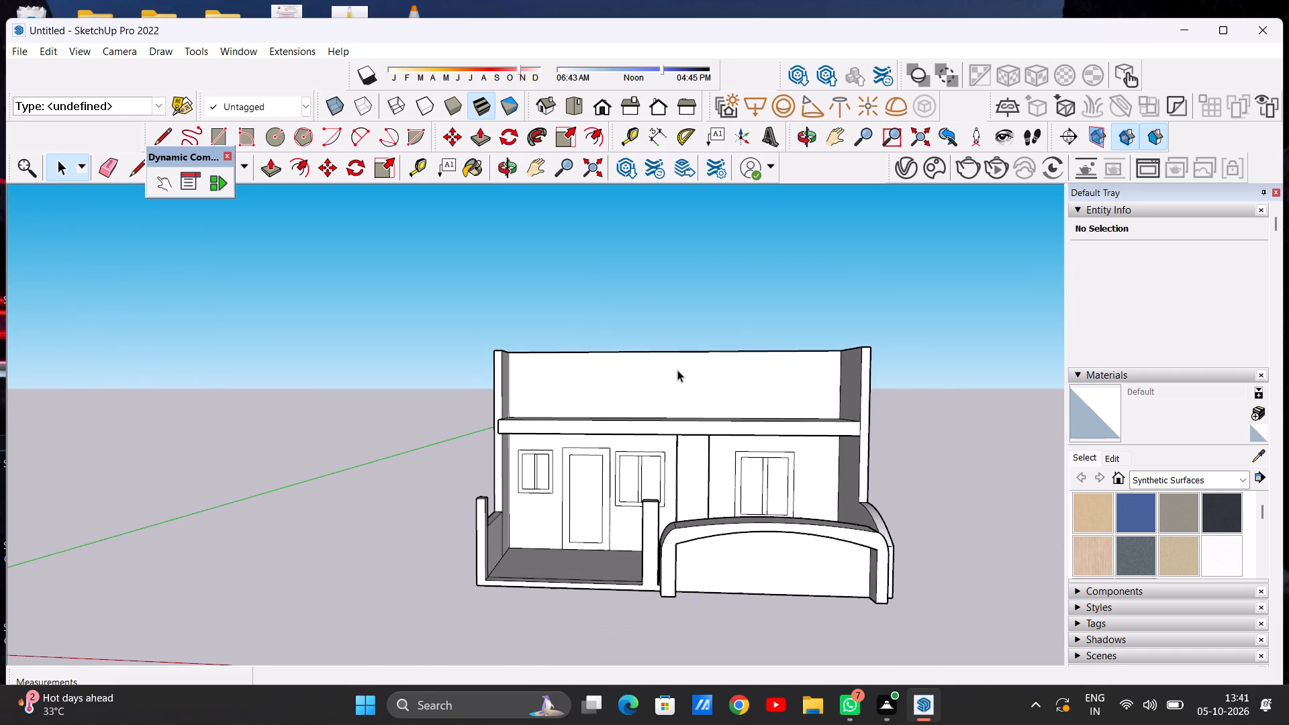
{"action": "scroll", "coordinate": [597, 366], "scroll_direction": "up", "scroll_amount": 2}
{"action": "middle_click_drag", "start_coordinate": [606, 376], "coordinate": [622, 459]}
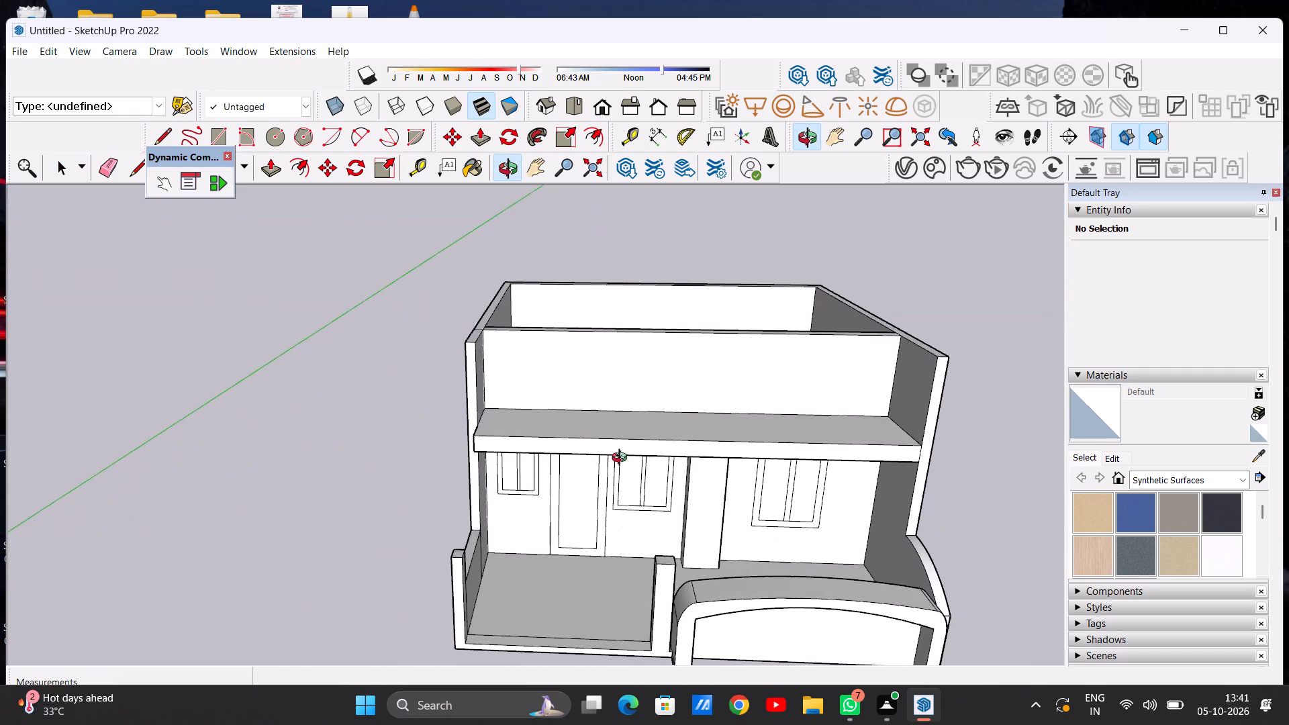
{"action": "middle_click_drag", "start_coordinate": [622, 459], "coordinate": [598, 360]}
{"action": "scroll", "coordinate": [579, 381], "scroll_direction": "up", "scroll_amount": 4}
{"action": "scroll", "coordinate": [595, 385], "scroll_direction": "down", "scroll_amount": 3}
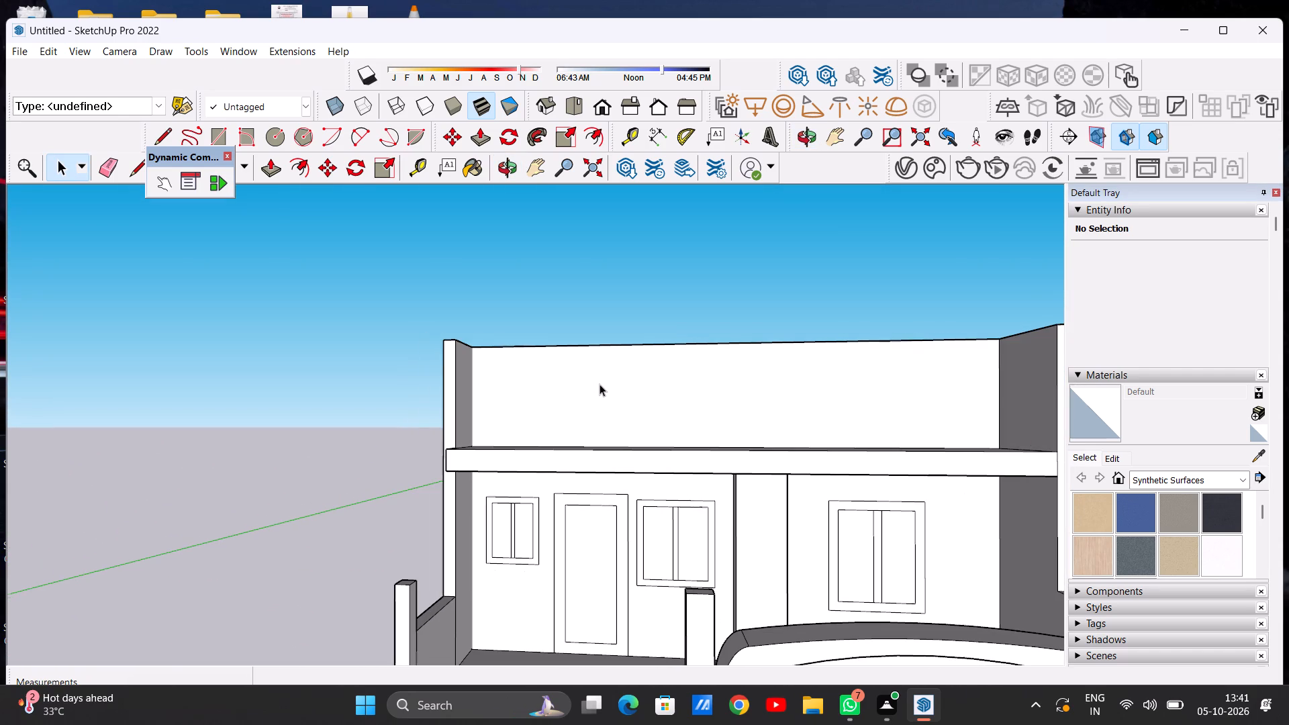
{"action": "scroll", "coordinate": [601, 369], "scroll_direction": "down", "scroll_amount": 1}
{"action": "scroll", "coordinate": [612, 367], "scroll_direction": "up", "scroll_amount": 2}
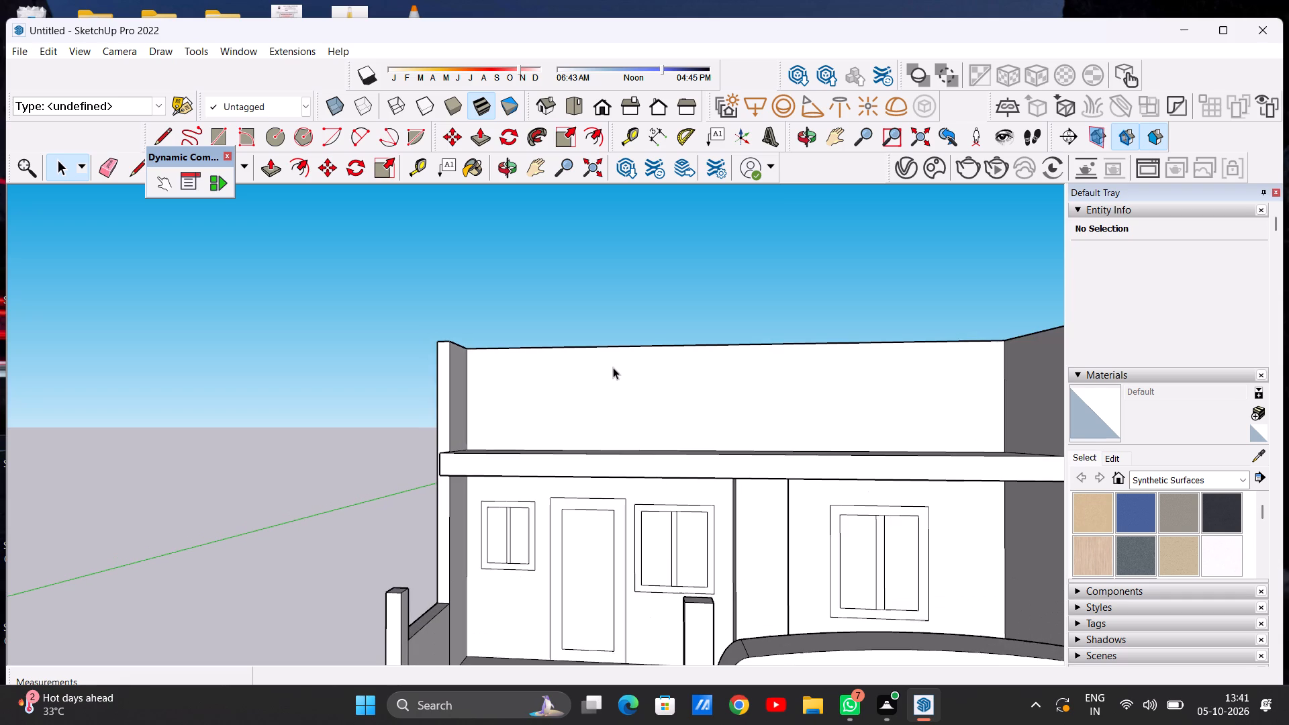
{"action": "scroll", "coordinate": [656, 385], "scroll_direction": "down", "scroll_amount": 5}
{"action": "middle_click_drag", "start_coordinate": [644, 398], "coordinate": [666, 401]}
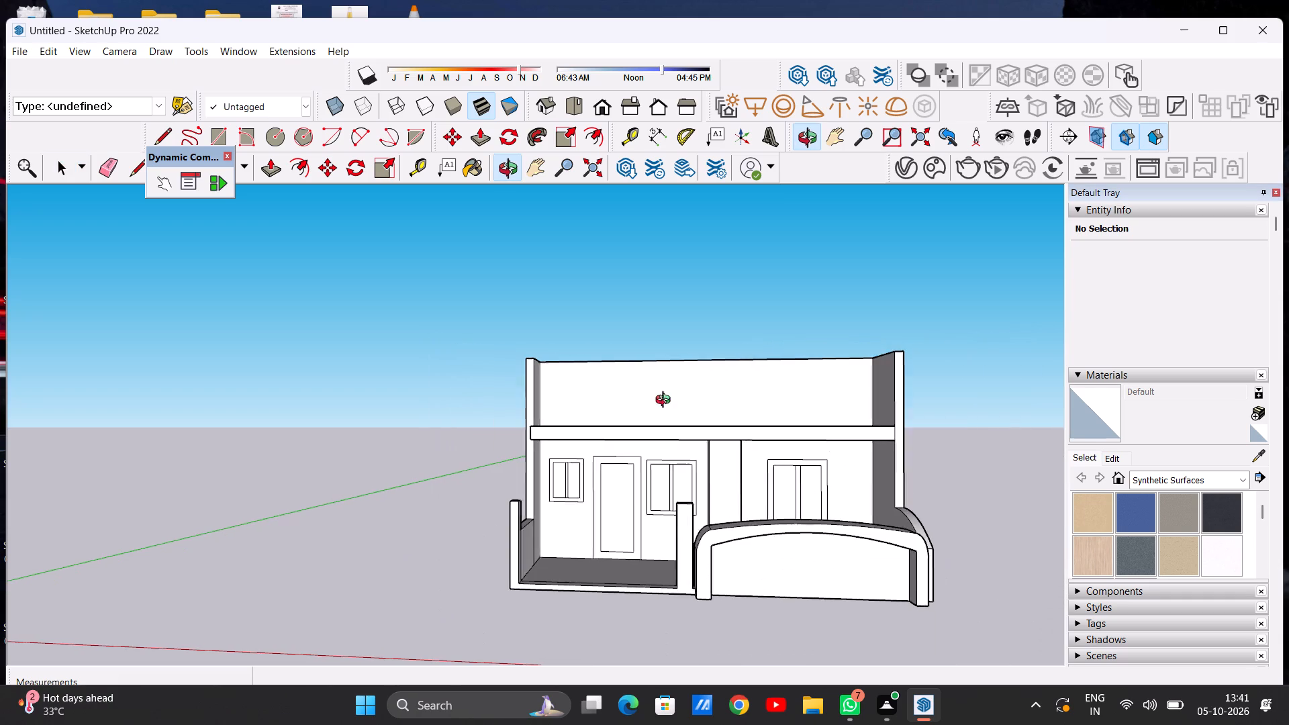
{"action": "middle_click_drag", "start_coordinate": [666, 401], "coordinate": [677, 405]}
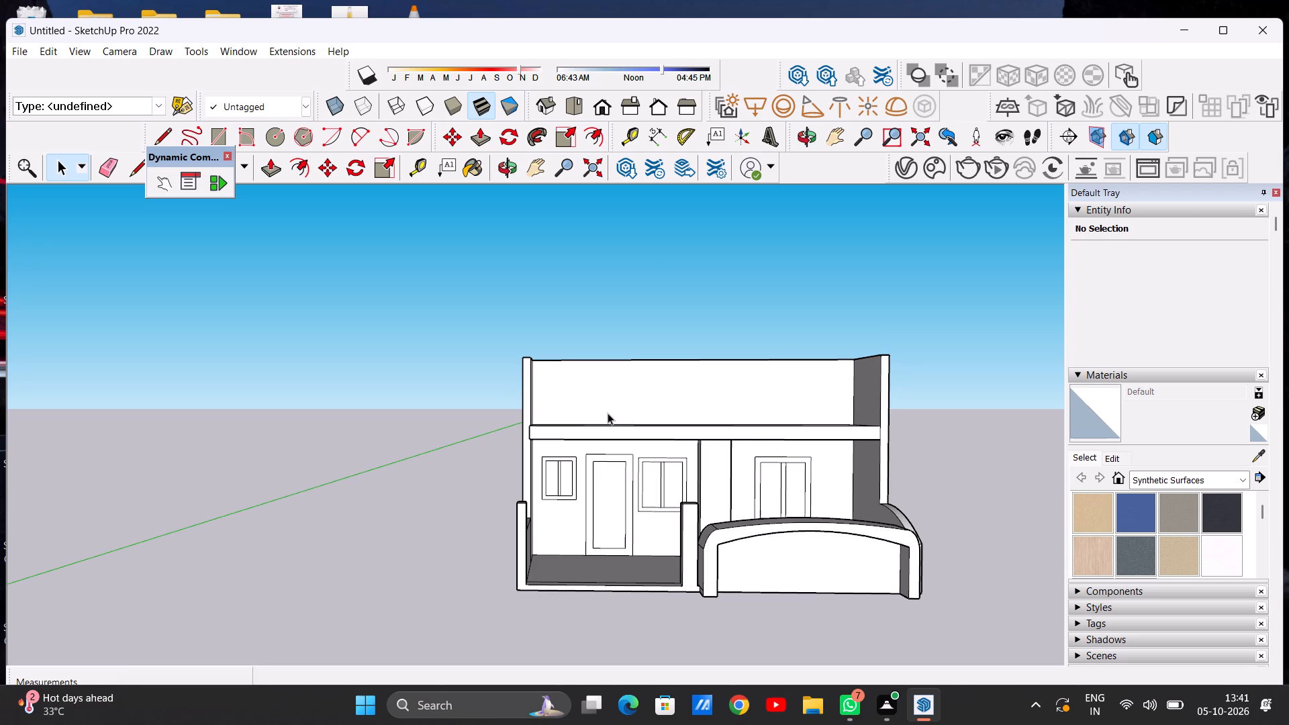
{"action": "scroll", "coordinate": [608, 413], "scroll_direction": "down", "scroll_amount": 3}
{"action": "middle_click_drag", "start_coordinate": [559, 412], "coordinate": [578, 466]}
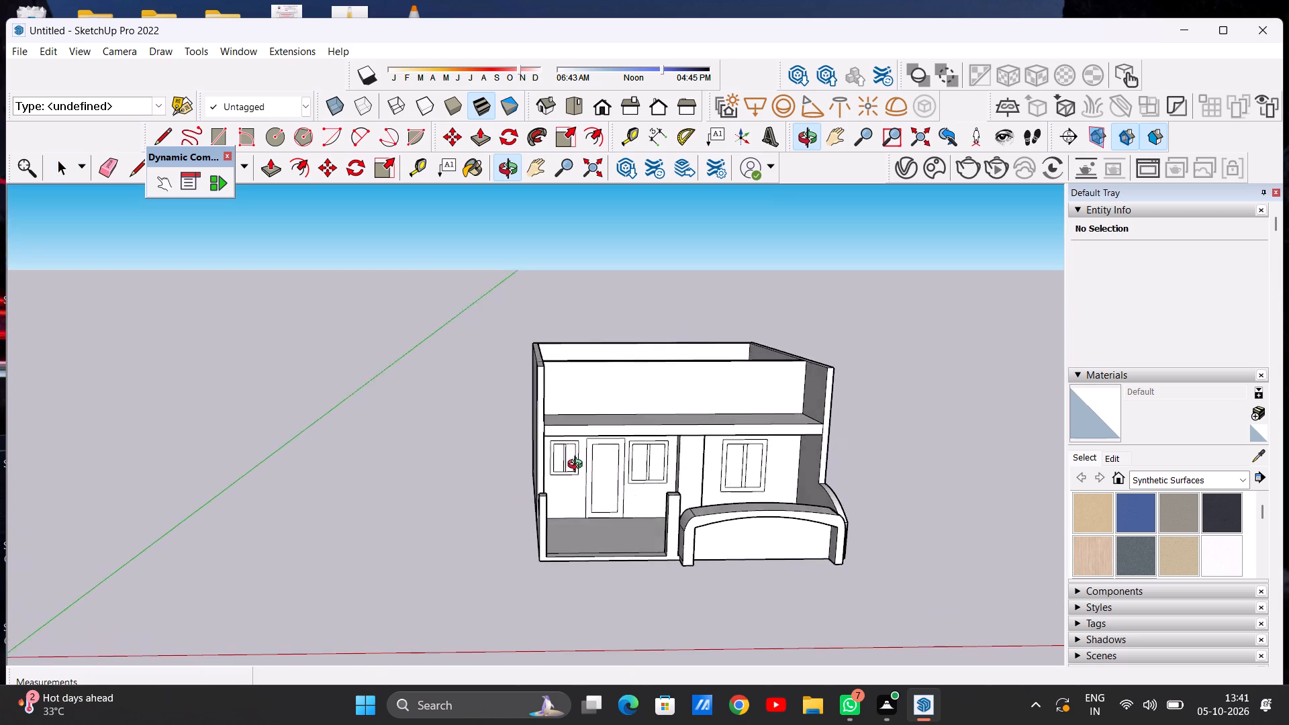
{"action": "middle_click_drag", "start_coordinate": [578, 466], "coordinate": [553, 469]}
{"action": "scroll", "coordinate": [661, 367], "scroll_direction": "up", "scroll_amount": 5}
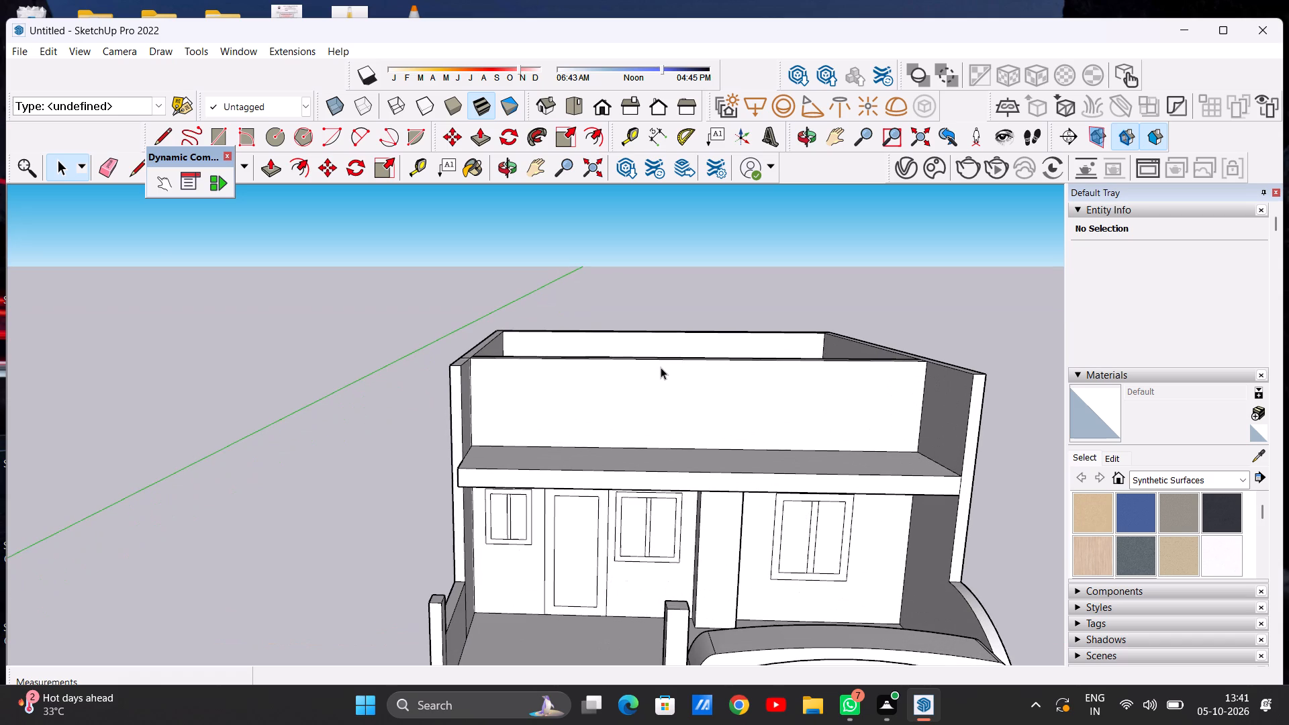
{"action": "scroll", "coordinate": [659, 368], "scroll_direction": "down", "scroll_amount": 3}
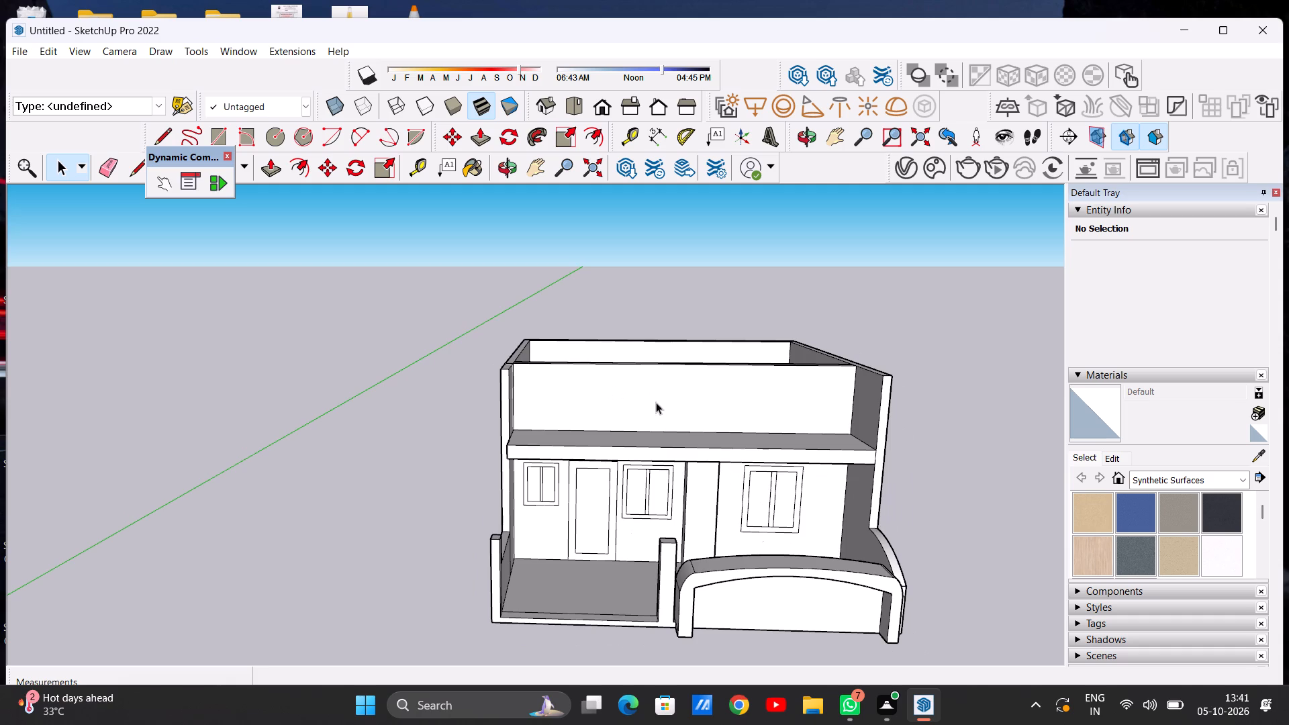
Draw a window rectangle about 6' 3" wide by 7' 8" high on the upper-storey front wall, above the smallest ground-floor window.
{"action": "scroll", "coordinate": [660, 401], "scroll_direction": "down", "scroll_amount": 3}
{"action": "scroll", "coordinate": [694, 399], "scroll_direction": "up", "scroll_amount": 6}
{"action": "middle_click_drag", "start_coordinate": [689, 419], "coordinate": [691, 377]}
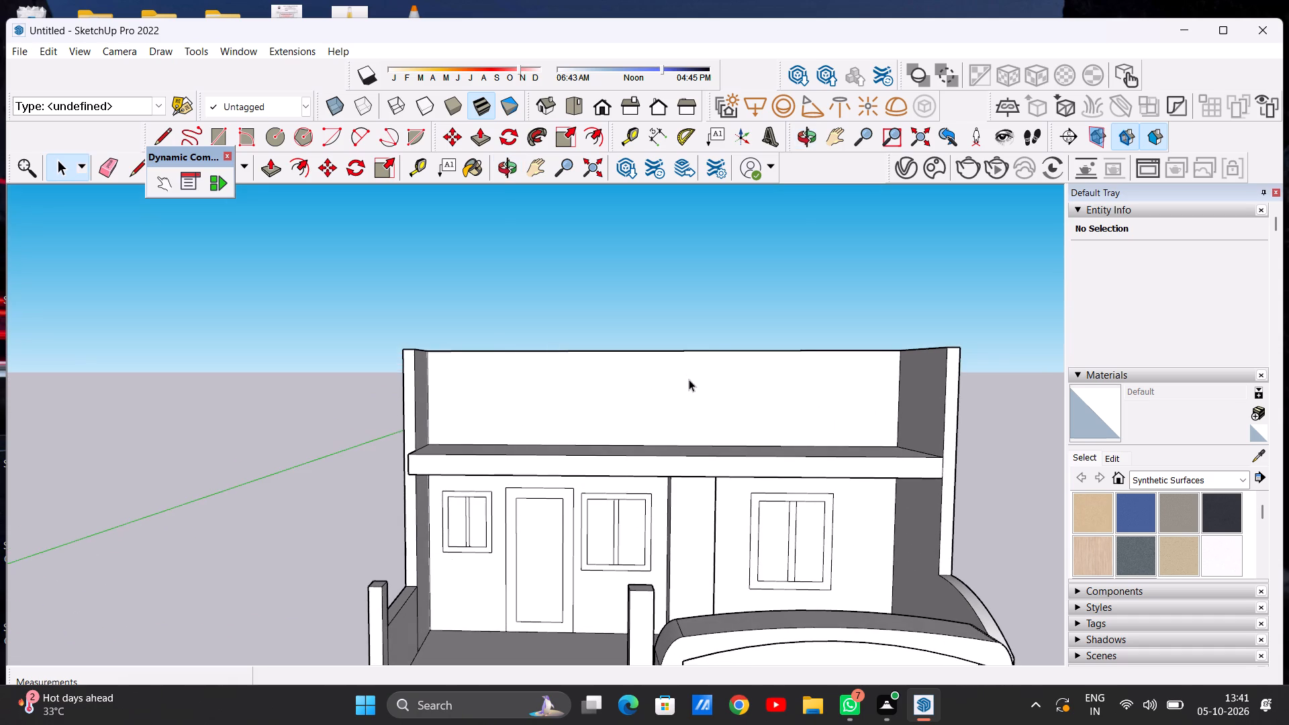
{"action": "scroll", "coordinate": [588, 409], "scroll_direction": "up", "scroll_amount": 2}
{"action": "scroll", "coordinate": [586, 415], "scroll_direction": "down", "scroll_amount": 2}
{"action": "scroll", "coordinate": [687, 396], "scroll_direction": "up", "scroll_amount": 1}
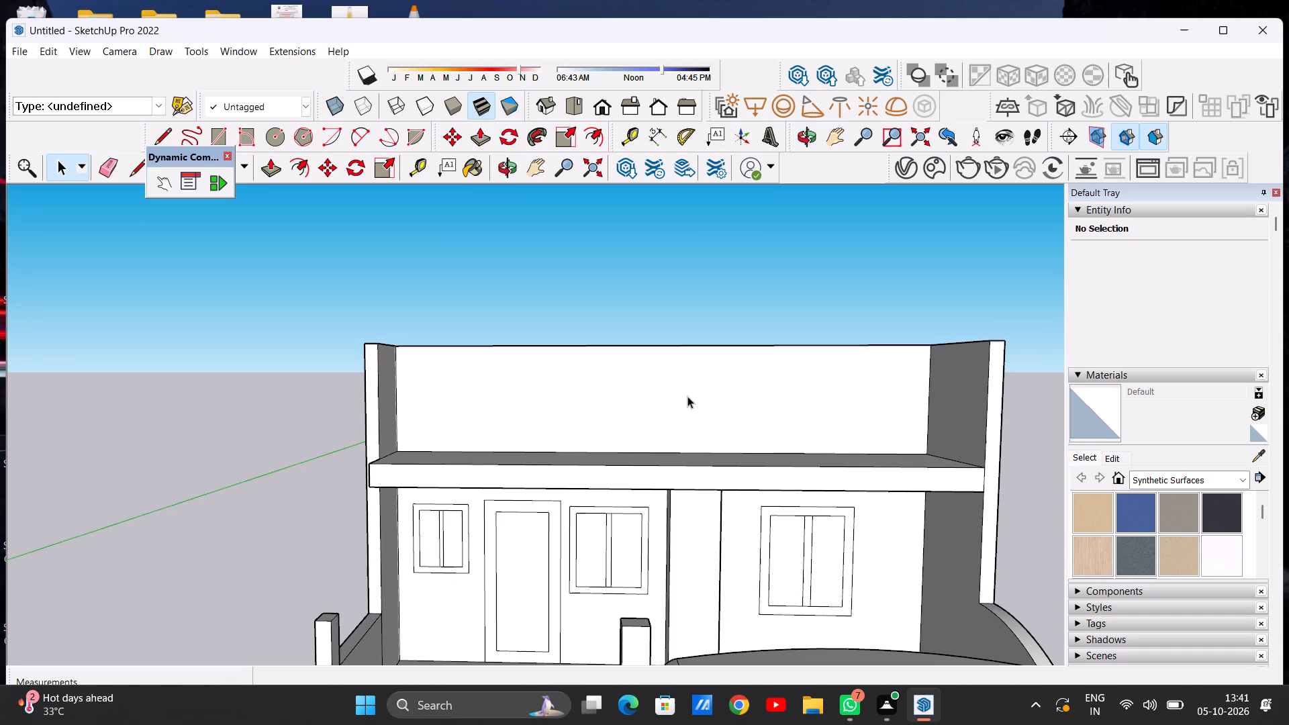
{"action": "key", "text": "r"}
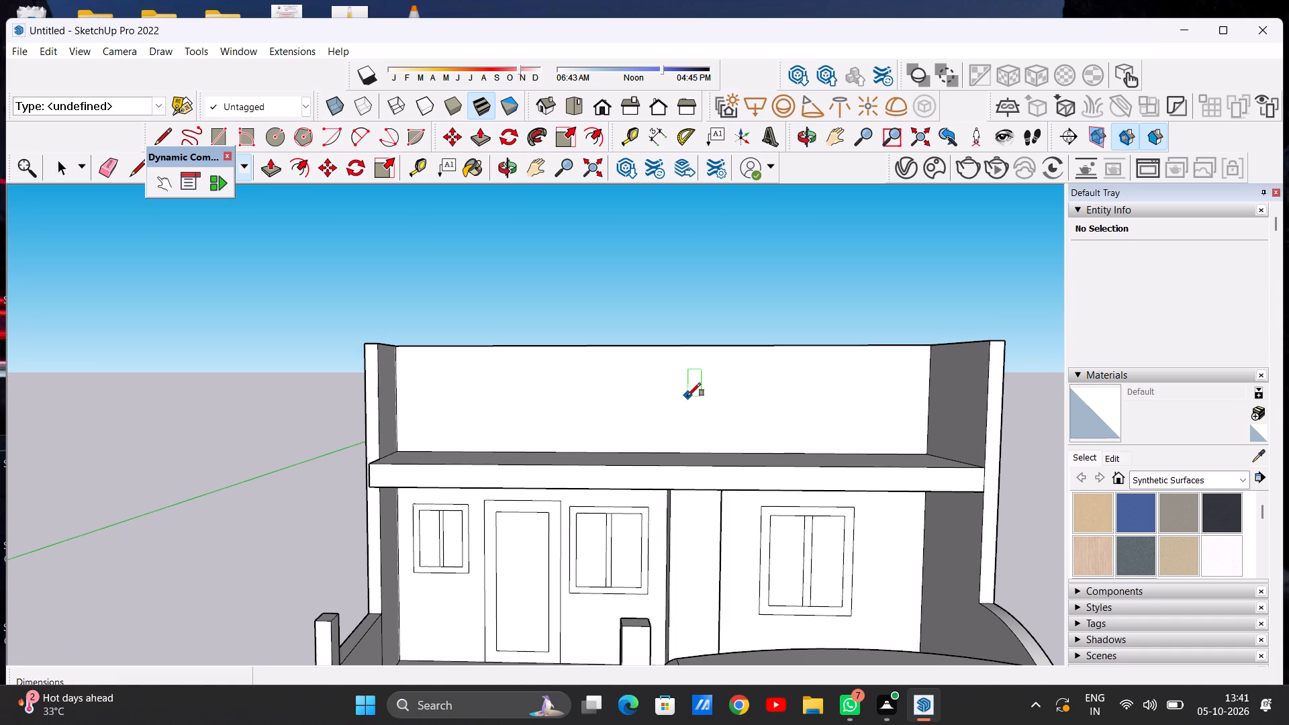
{"action": "left_click", "coordinate": [430, 364]}
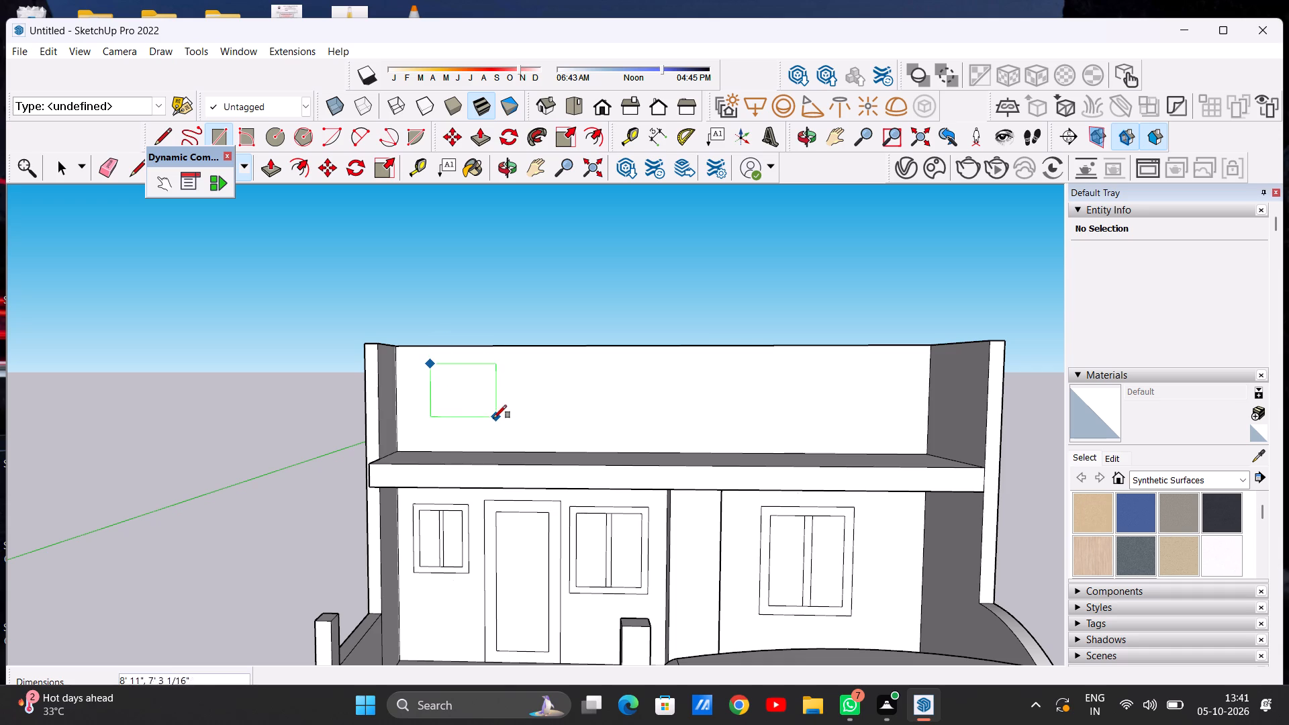
{"action": "left_click", "coordinate": [477, 420]}
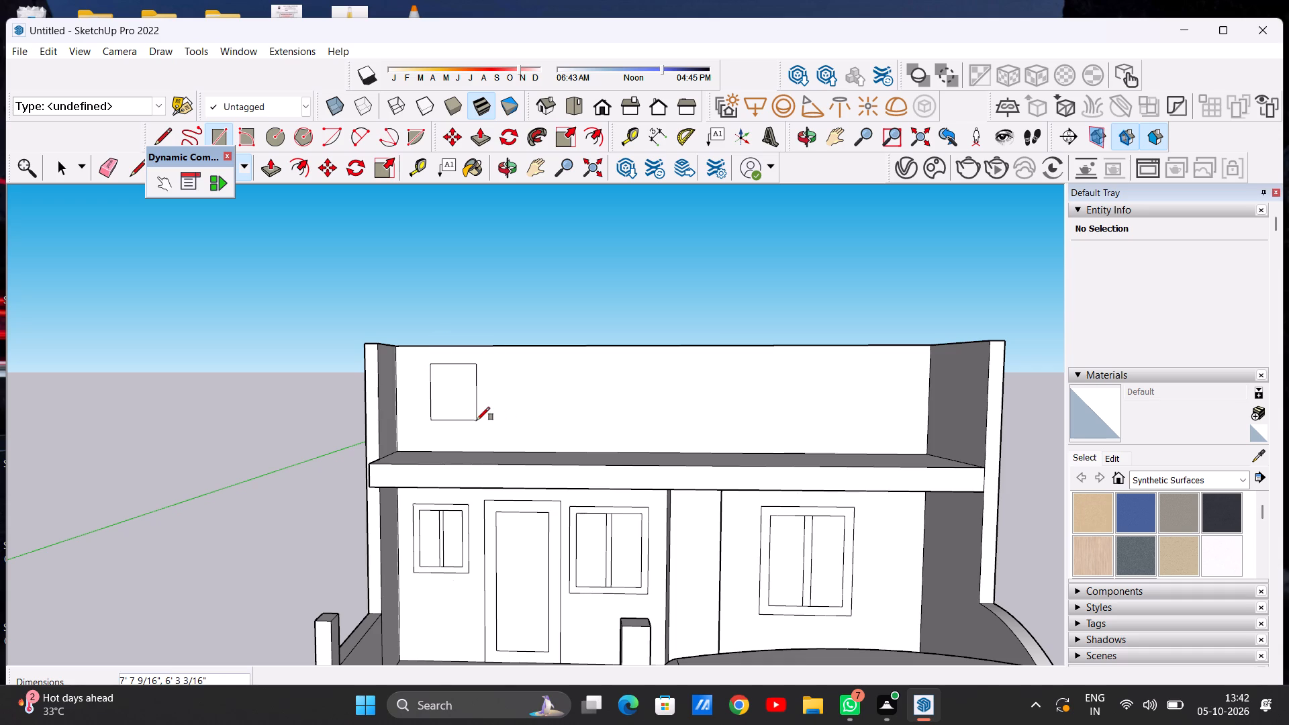
{"action": "key", "text": "space"}
{"action": "scroll", "coordinate": [469, 373], "scroll_direction": "up", "scroll_amount": 12}
{"action": "scroll", "coordinate": [432, 395], "scroll_direction": "down", "scroll_amount": 5}
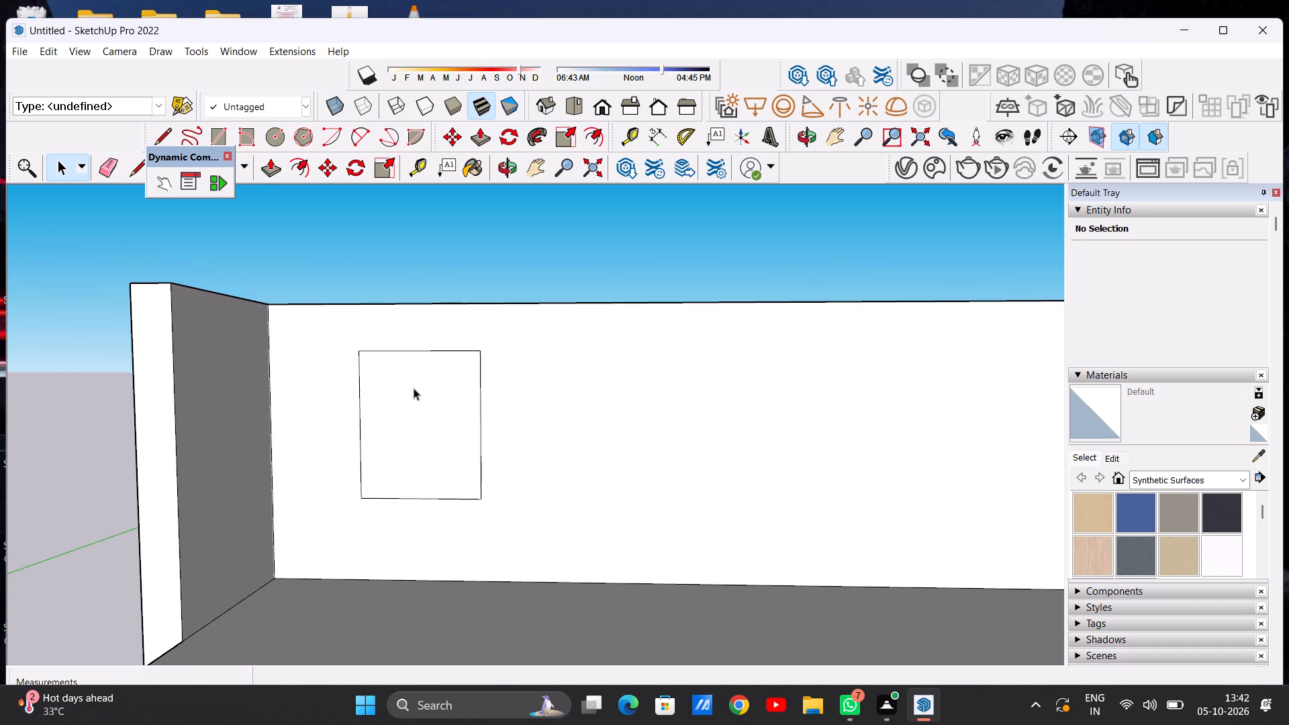
{"action": "scroll", "coordinate": [405, 387], "scroll_direction": "down", "scroll_amount": 9}
{"action": "middle_click_drag", "start_coordinate": [409, 397], "coordinate": [413, 439]}
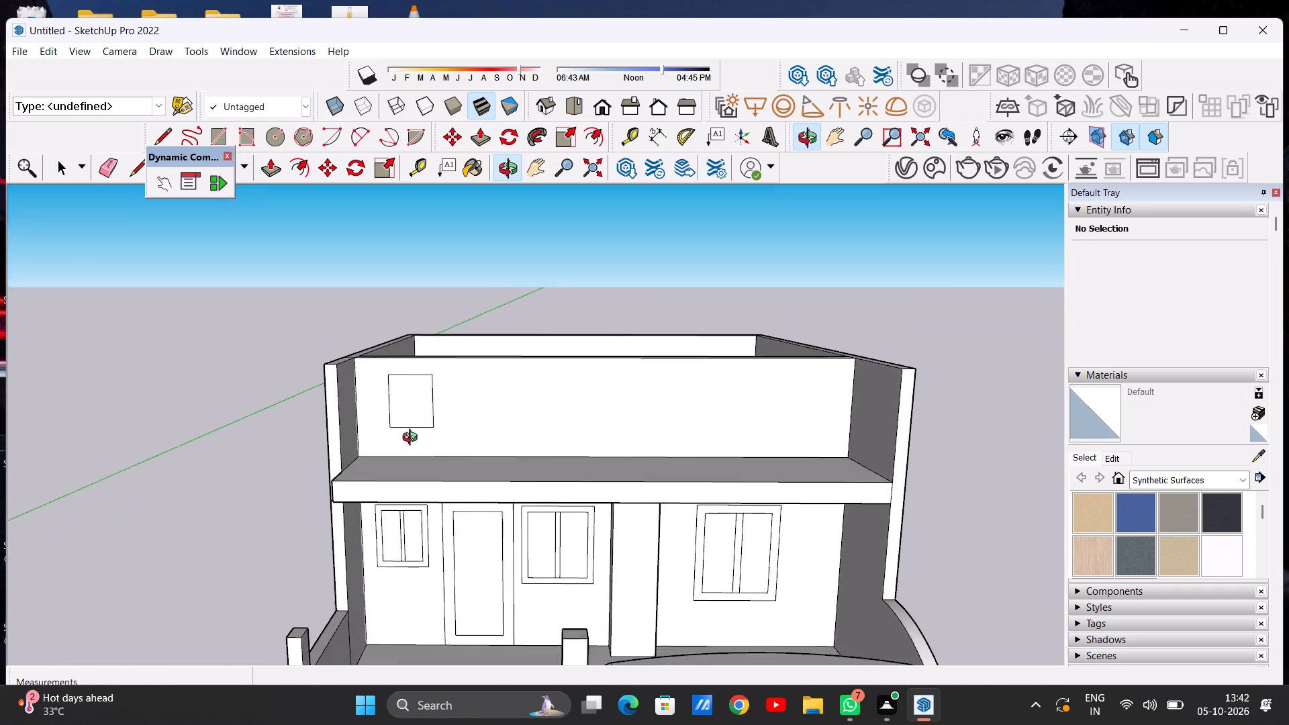
{"action": "middle_click_drag", "start_coordinate": [413, 439], "coordinate": [385, 473]}
{"action": "middle_click_drag", "start_coordinate": [436, 395], "coordinate": [382, 449]}
{"action": "scroll", "coordinate": [399, 403], "scroll_direction": "up", "scroll_amount": 5}
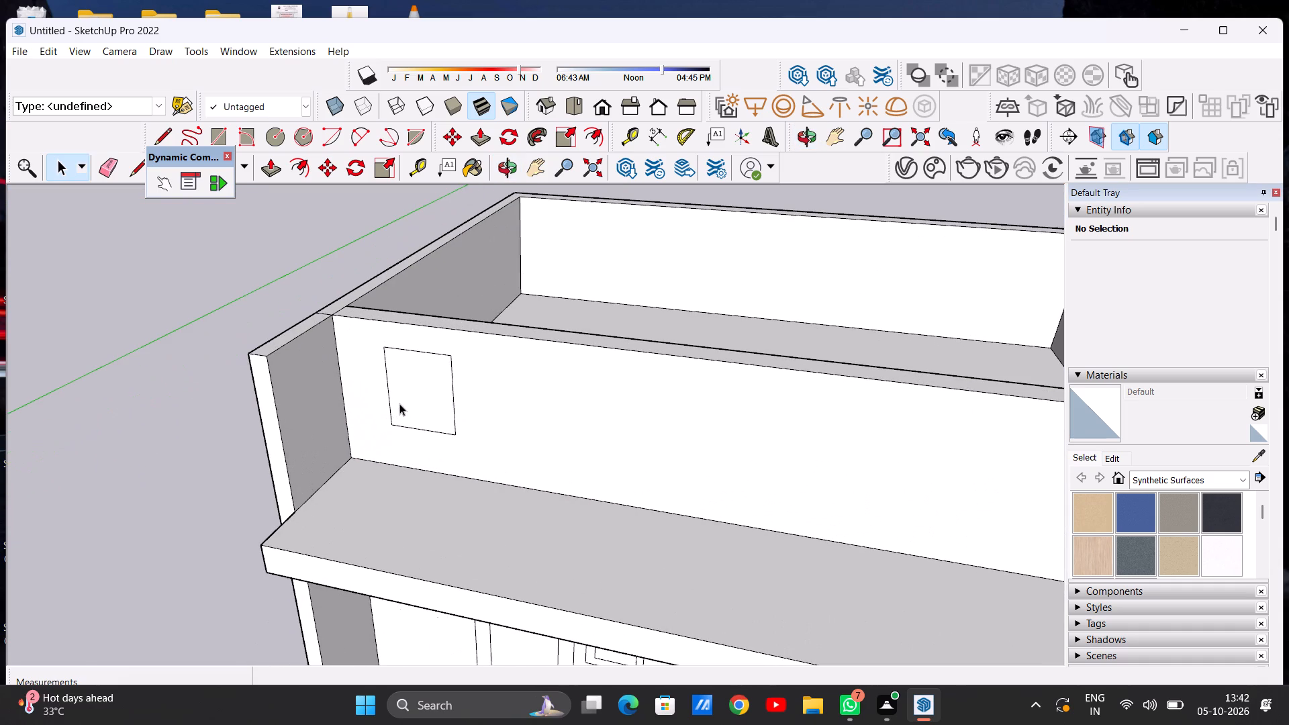
Push the window rectangle on the upper-storey front wall inward about 2' 4 1/4" through the wall's thickness to cut an opening.
{"action": "key", "text": "p"}
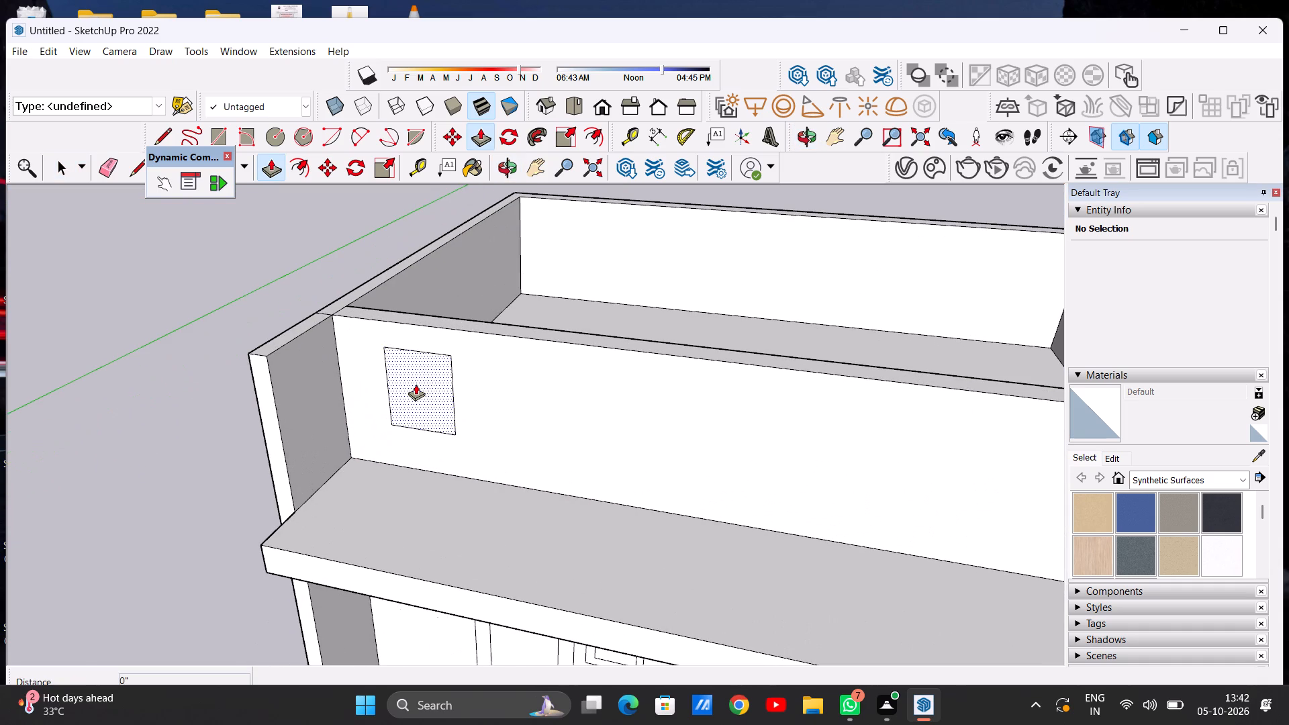
{"action": "scroll", "coordinate": [425, 371], "scroll_direction": "up", "scroll_amount": 7}
{"action": "left_click", "coordinate": [425, 371]}
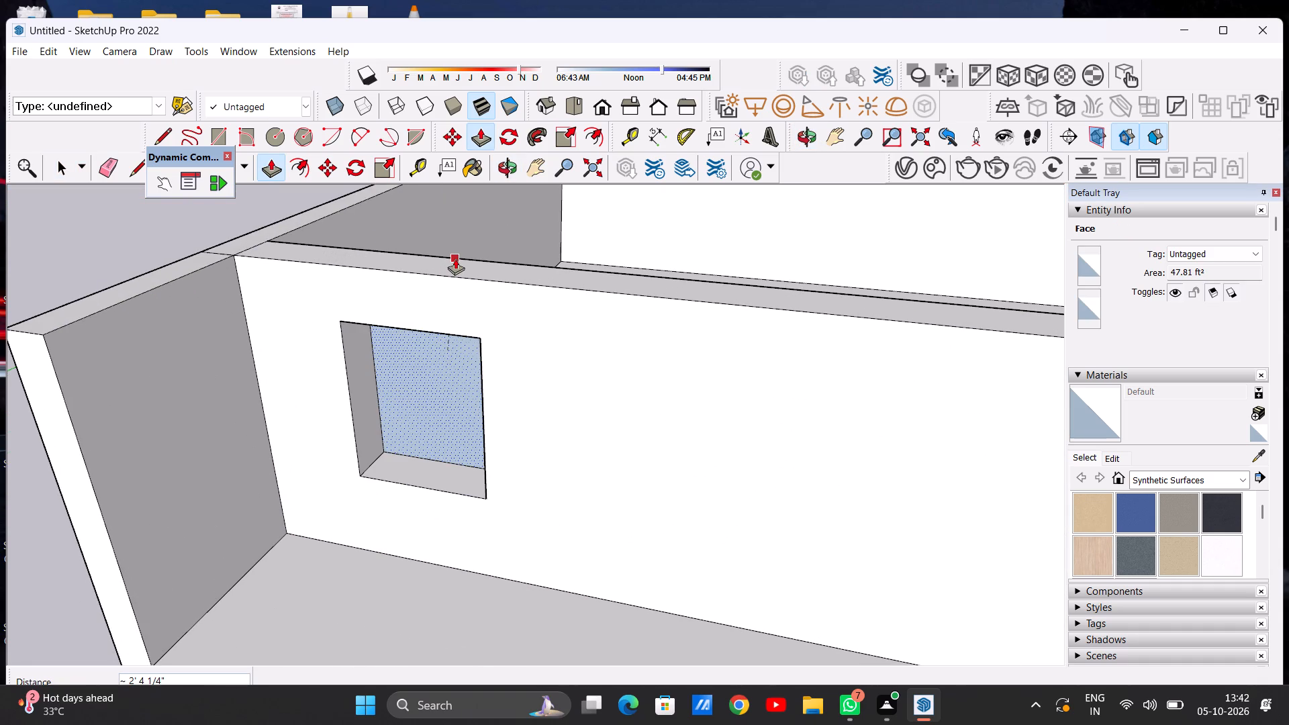
{"action": "left_click", "coordinate": [455, 258]}
{"action": "key", "text": "space"}
Examine the new window opening against the ground-floor door and windows, finishing in the standard front view.
{"action": "scroll", "coordinate": [446, 378], "scroll_direction": "down", "scroll_amount": 6}
{"action": "middle_click_drag", "start_coordinate": [437, 401], "coordinate": [459, 378]}
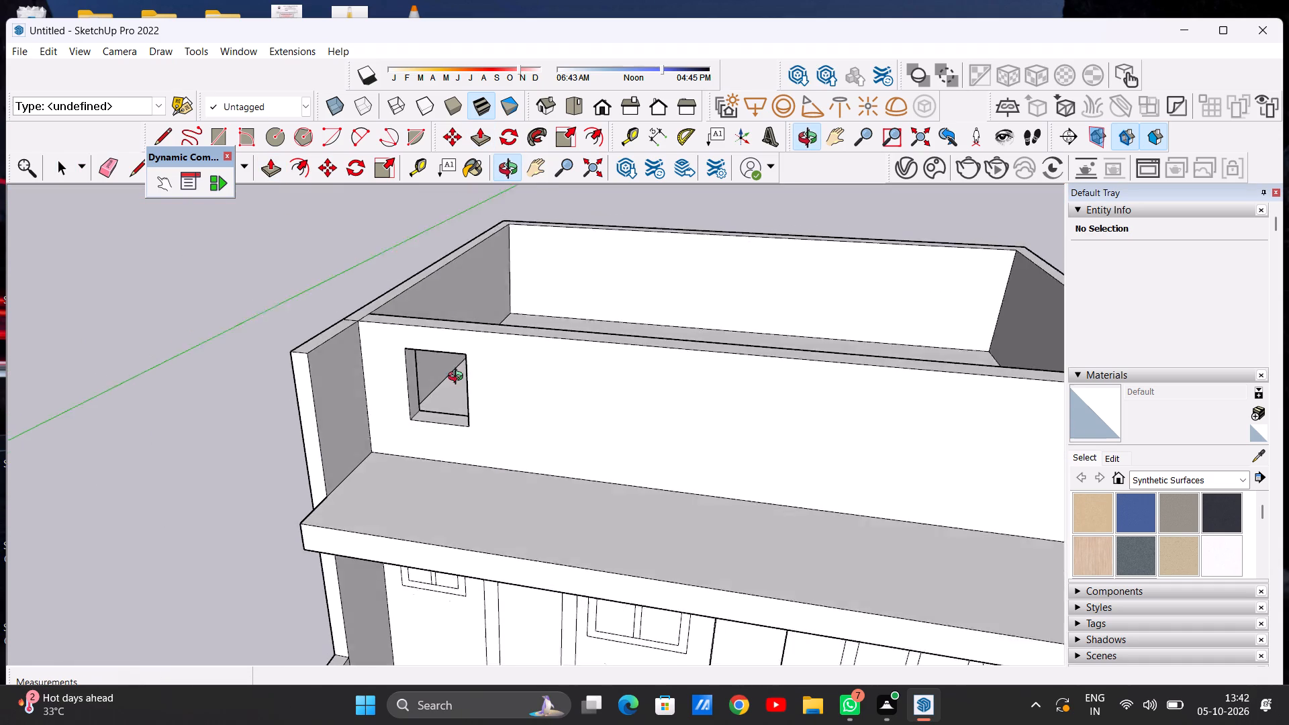
{"action": "middle_click_drag", "start_coordinate": [459, 378], "coordinate": [506, 330]}
{"action": "scroll", "coordinate": [467, 383], "scroll_direction": "down", "scroll_amount": 8}
{"action": "middle_click_drag", "start_coordinate": [528, 389], "coordinate": [560, 342]}
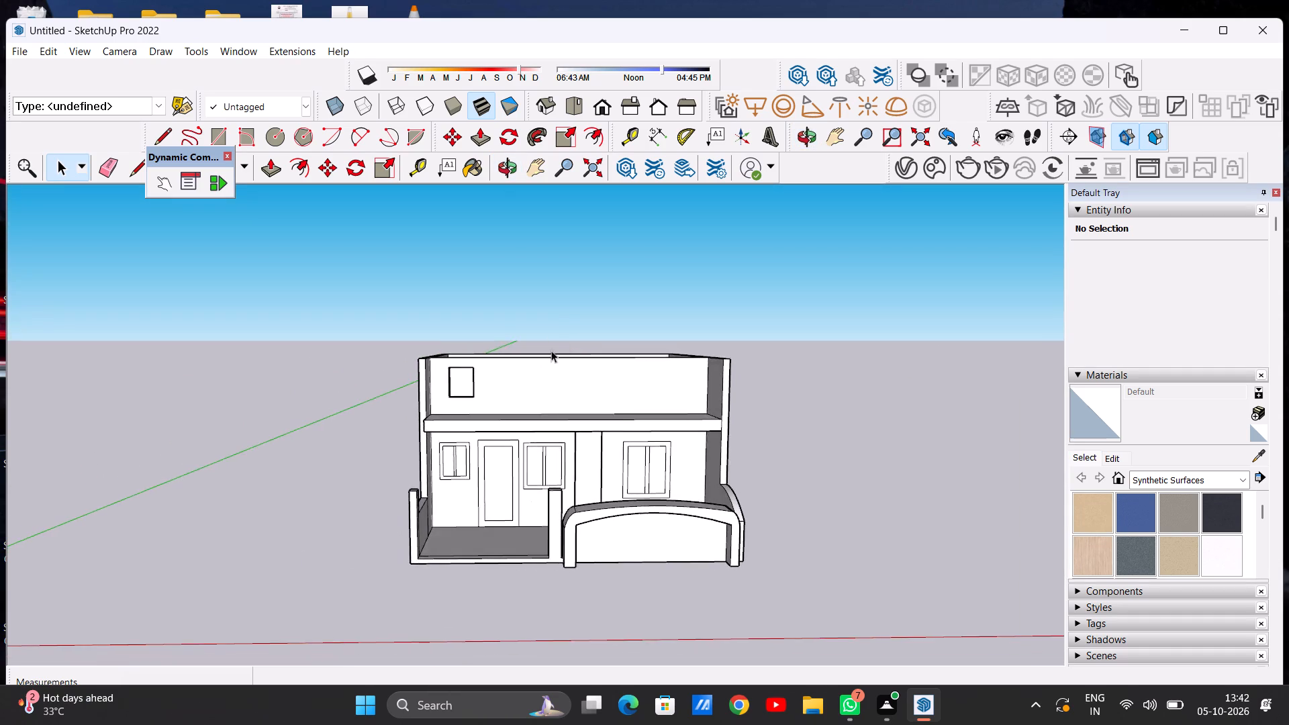
{"action": "scroll", "coordinate": [544, 361], "scroll_direction": "up", "scroll_amount": 8}
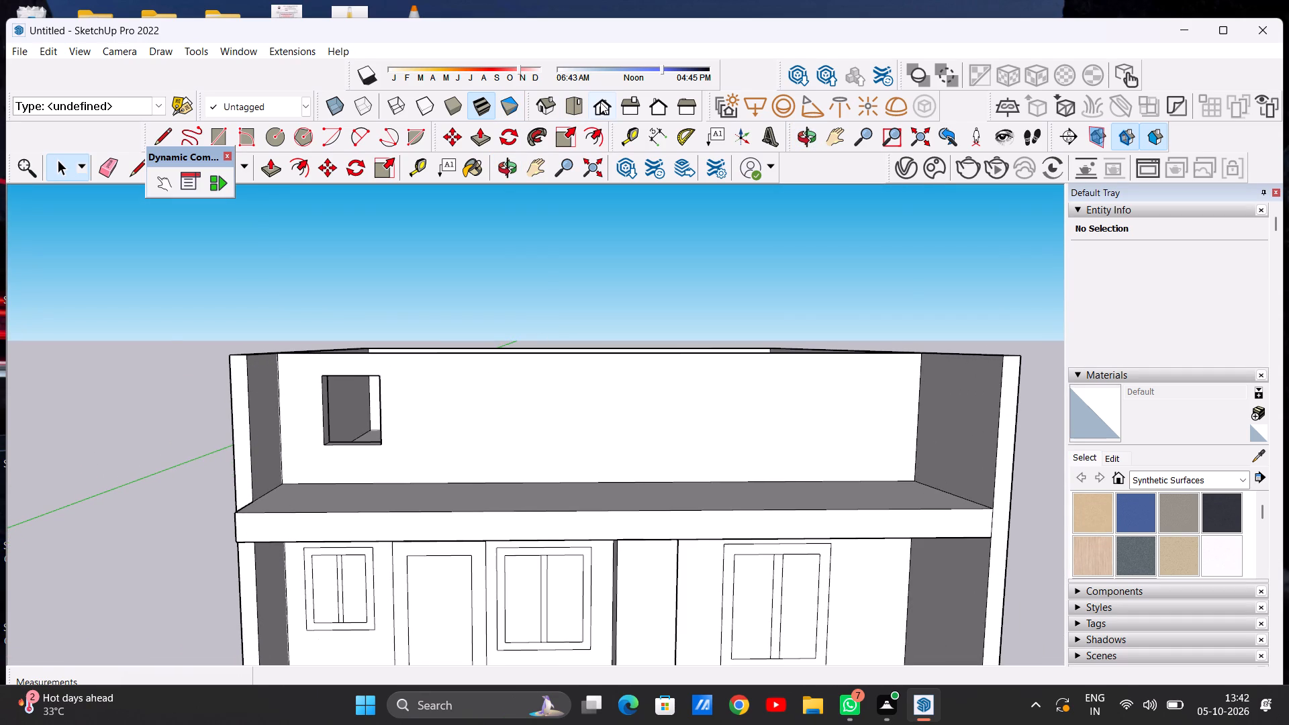
{"action": "left_click", "coordinate": [600, 102]}
{"action": "scroll", "coordinate": [481, 349], "scroll_direction": "down", "scroll_amount": 3}
{"action": "scroll", "coordinate": [419, 262], "scroll_direction": "up", "scroll_amount": 7}
{"action": "scroll", "coordinate": [469, 309], "scroll_direction": "down", "scroll_amount": 6}
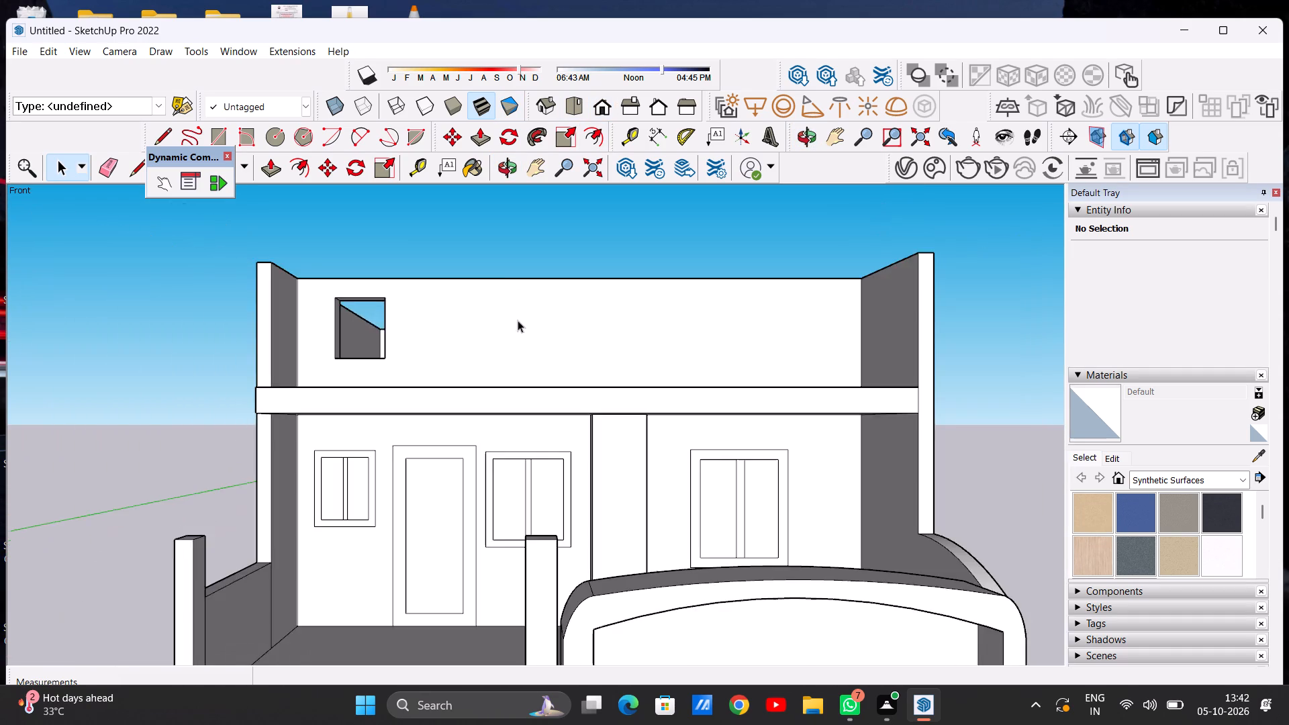
{"action": "scroll", "coordinate": [504, 278], "scroll_direction": "up", "scroll_amount": 5}
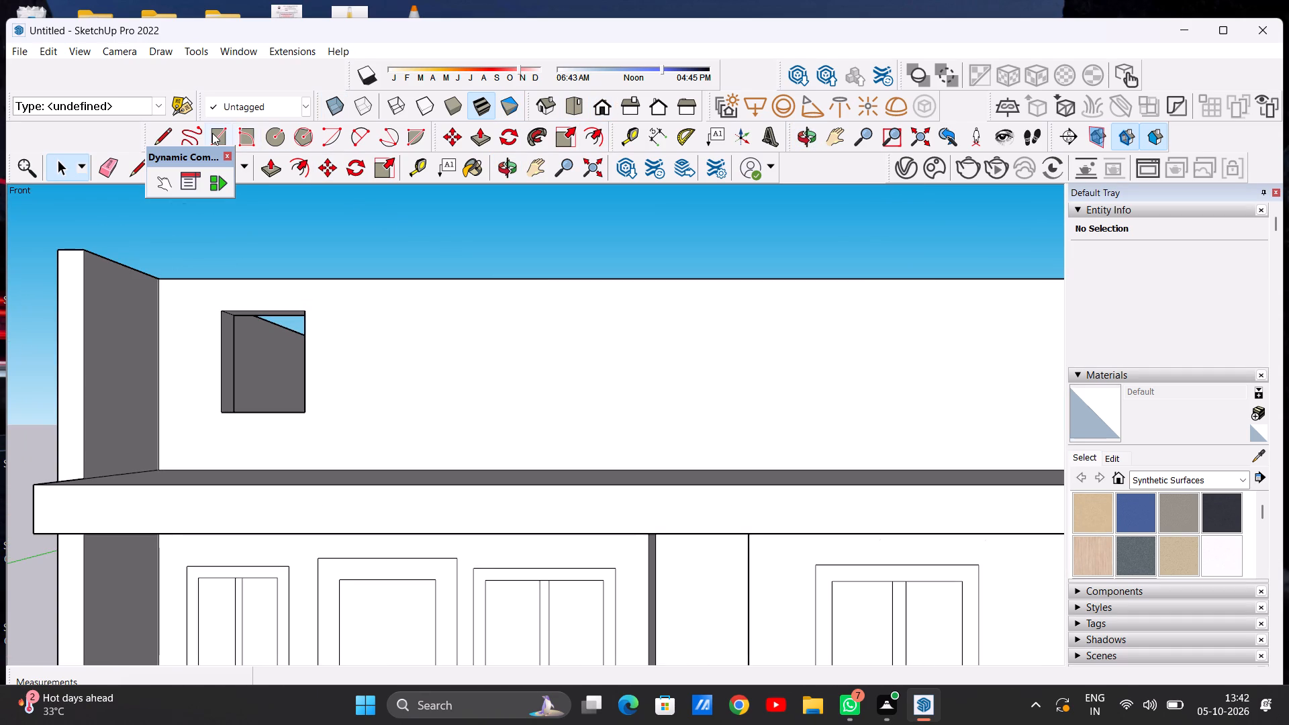
Draw a rectangle about 12' 2" wide by 12' 11" high beside the upper window opening, reaching down to the projecting slab.
{"action": "left_click", "coordinate": [212, 133]}
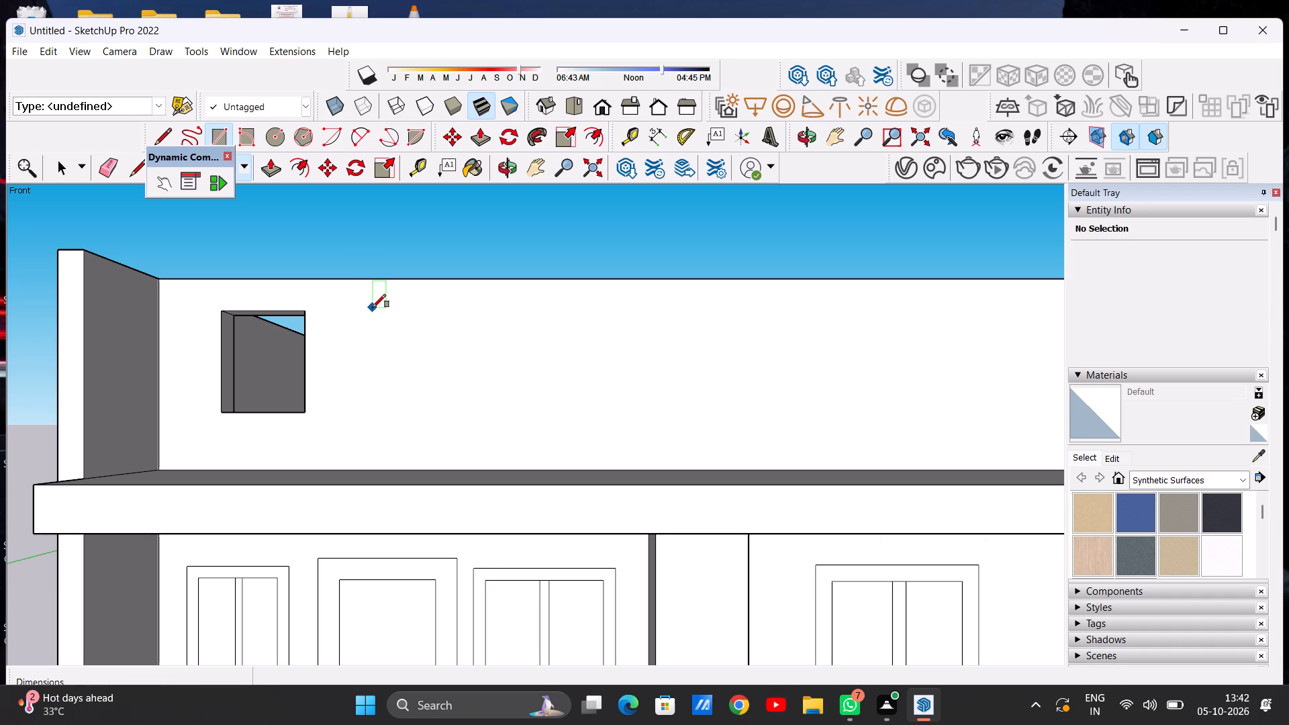
{"action": "scroll", "coordinate": [463, 370], "scroll_direction": "down", "scroll_amount": 5}
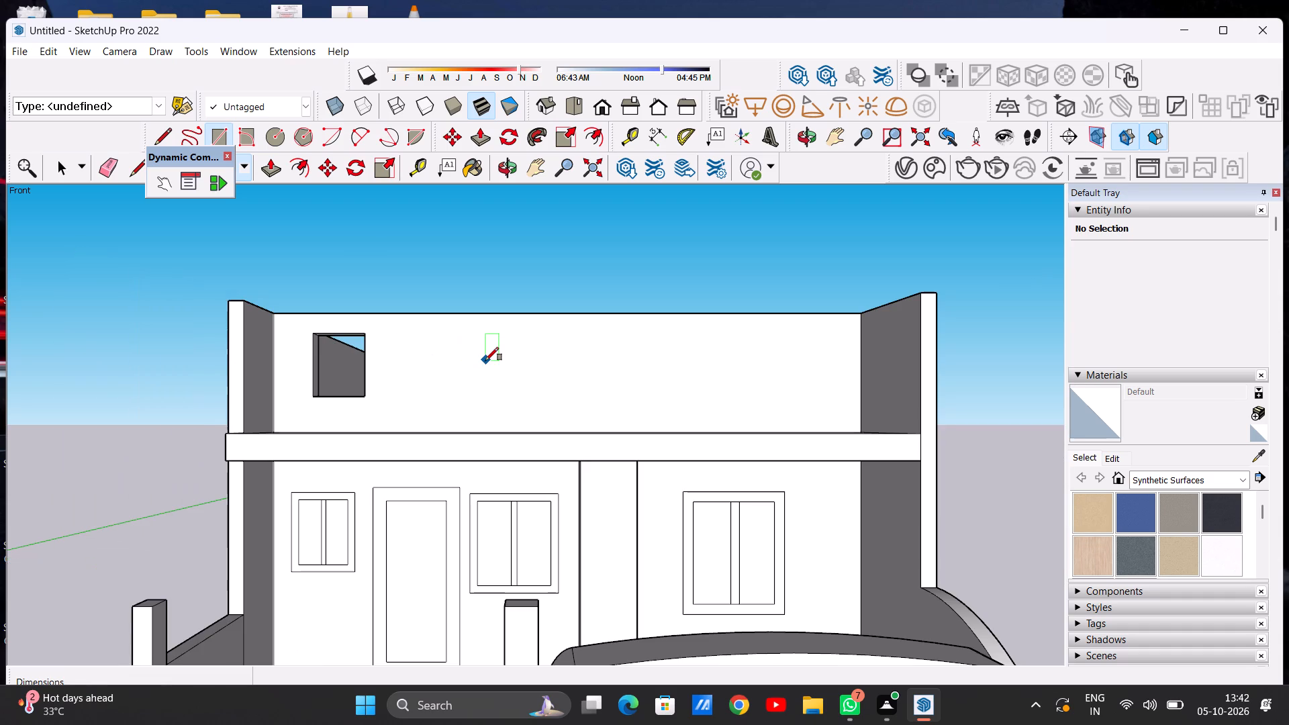
{"action": "scroll", "coordinate": [488, 338], "scroll_direction": "down", "scroll_amount": 2}
{"action": "middle_click_drag", "start_coordinate": [463, 352], "coordinate": [432, 439]}
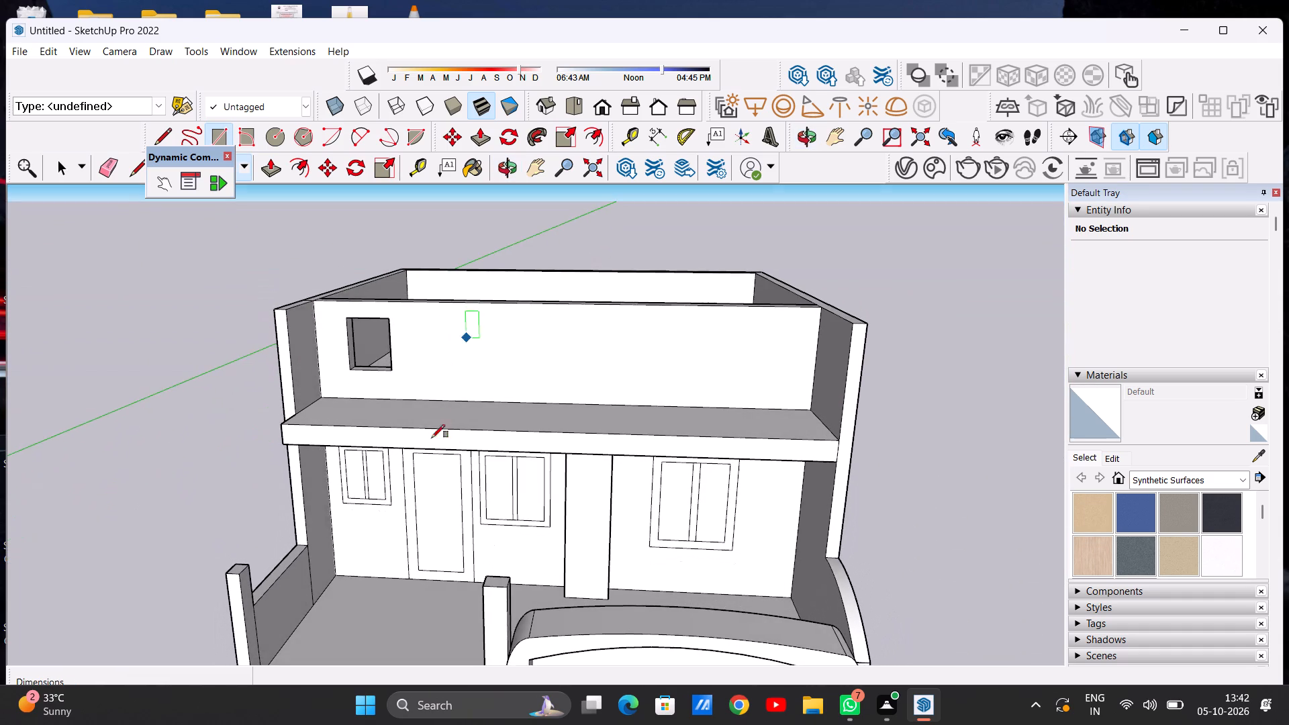
{"action": "scroll", "coordinate": [455, 334], "scroll_direction": "up", "scroll_amount": 6}
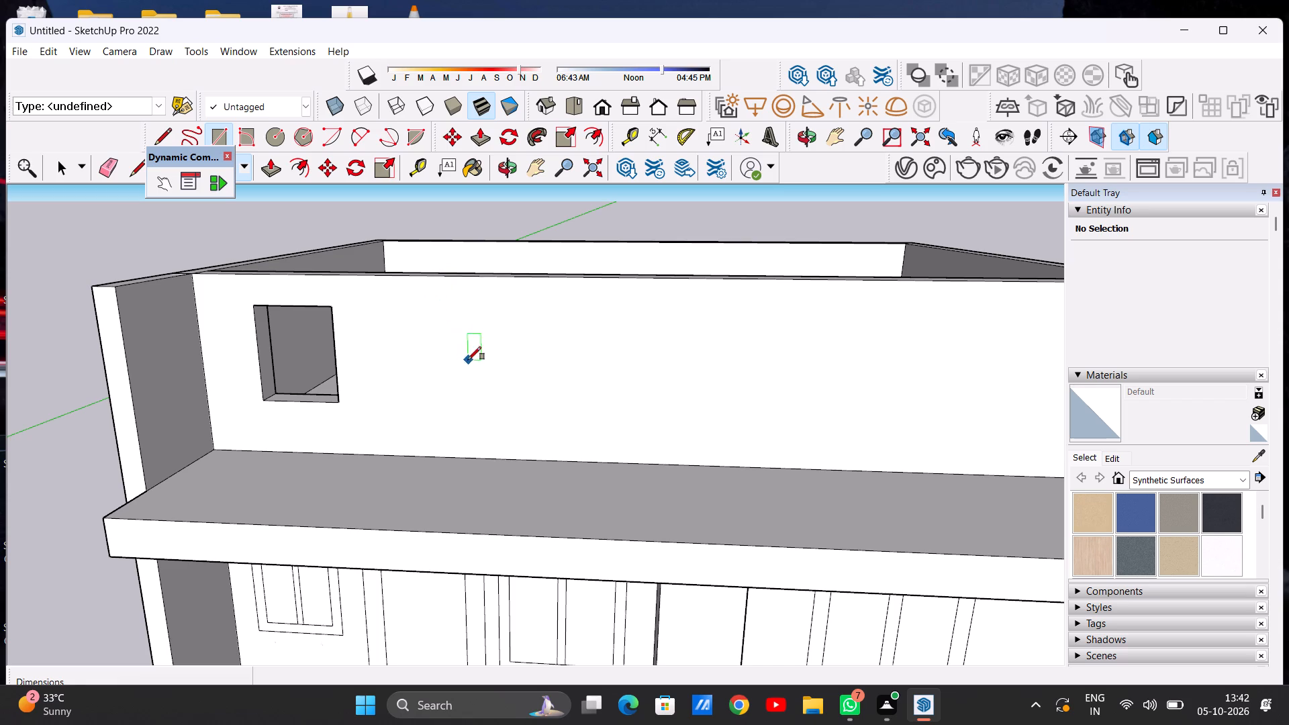
{"action": "middle_click_drag", "start_coordinate": [468, 360], "coordinate": [515, 325]}
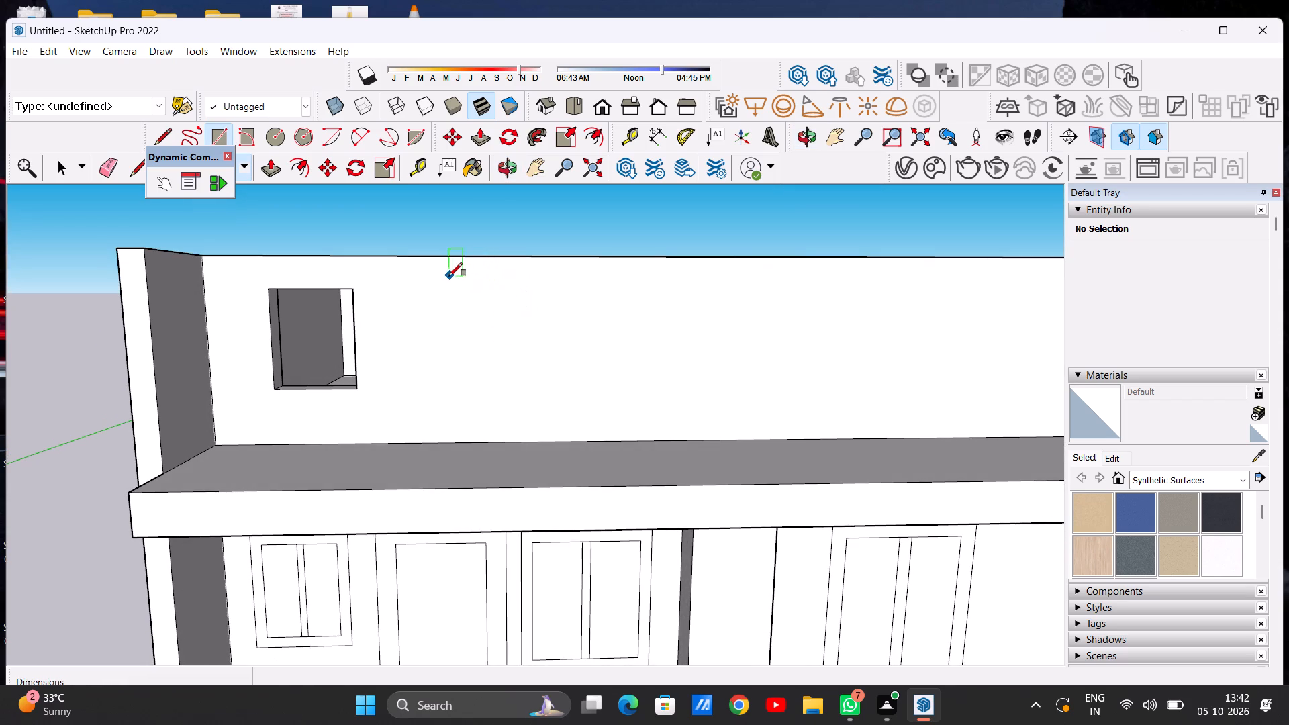
{"action": "left_click", "coordinate": [448, 276]}
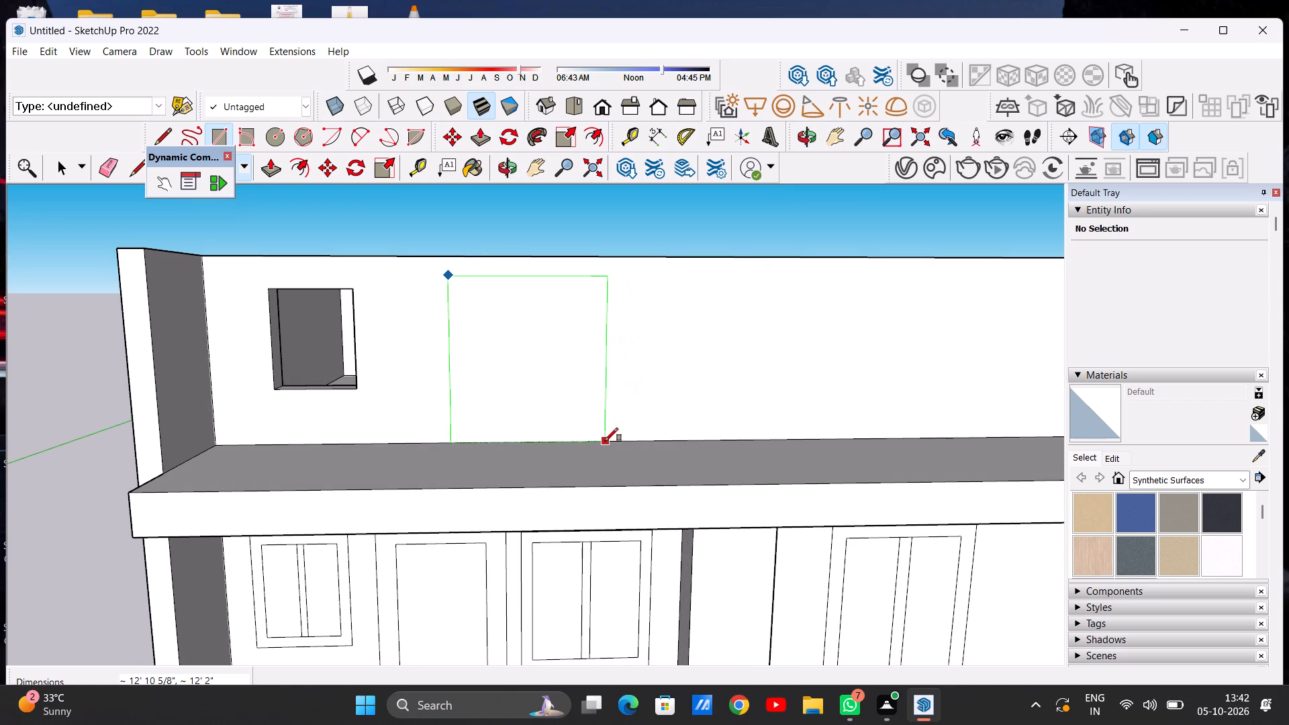
{"action": "left_click", "coordinate": [605, 441]}
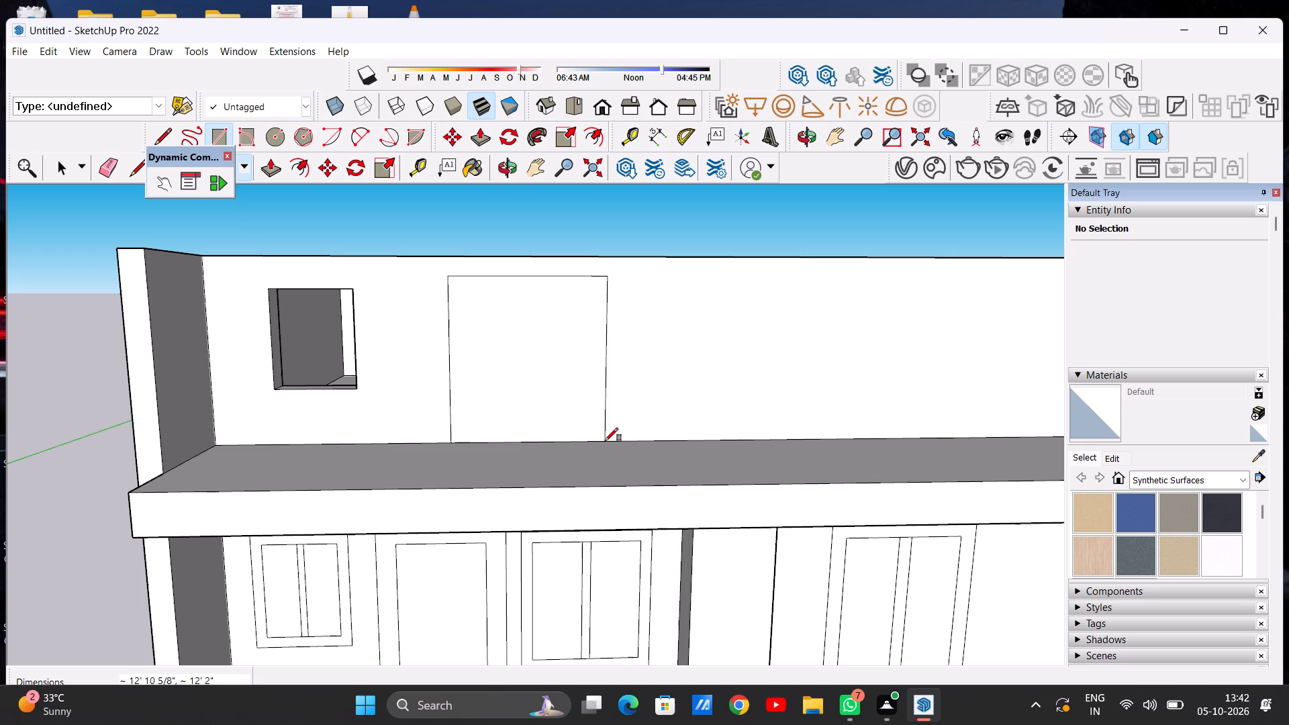
{"action": "key", "text": "space"}
Push the large rectangle about 2' 4 1/4" through the upper-storey front wall to cut a door opening.
{"action": "scroll", "coordinate": [554, 438], "scroll_direction": "down", "scroll_amount": 9}
{"action": "scroll", "coordinate": [563, 395], "scroll_direction": "up", "scroll_amount": 8}
{"action": "scroll", "coordinate": [479, 400], "scroll_direction": "down", "scroll_amount": 5}
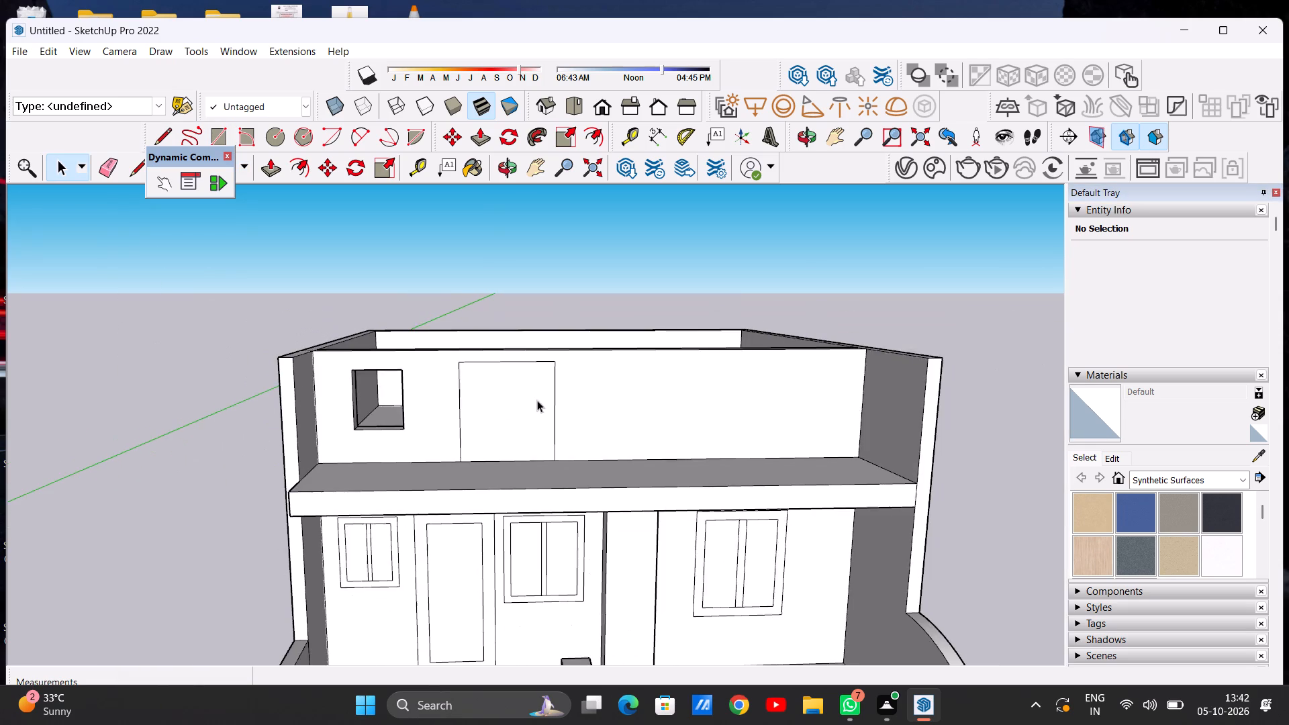
{"action": "scroll", "coordinate": [346, 369], "scroll_direction": "up", "scroll_amount": 7}
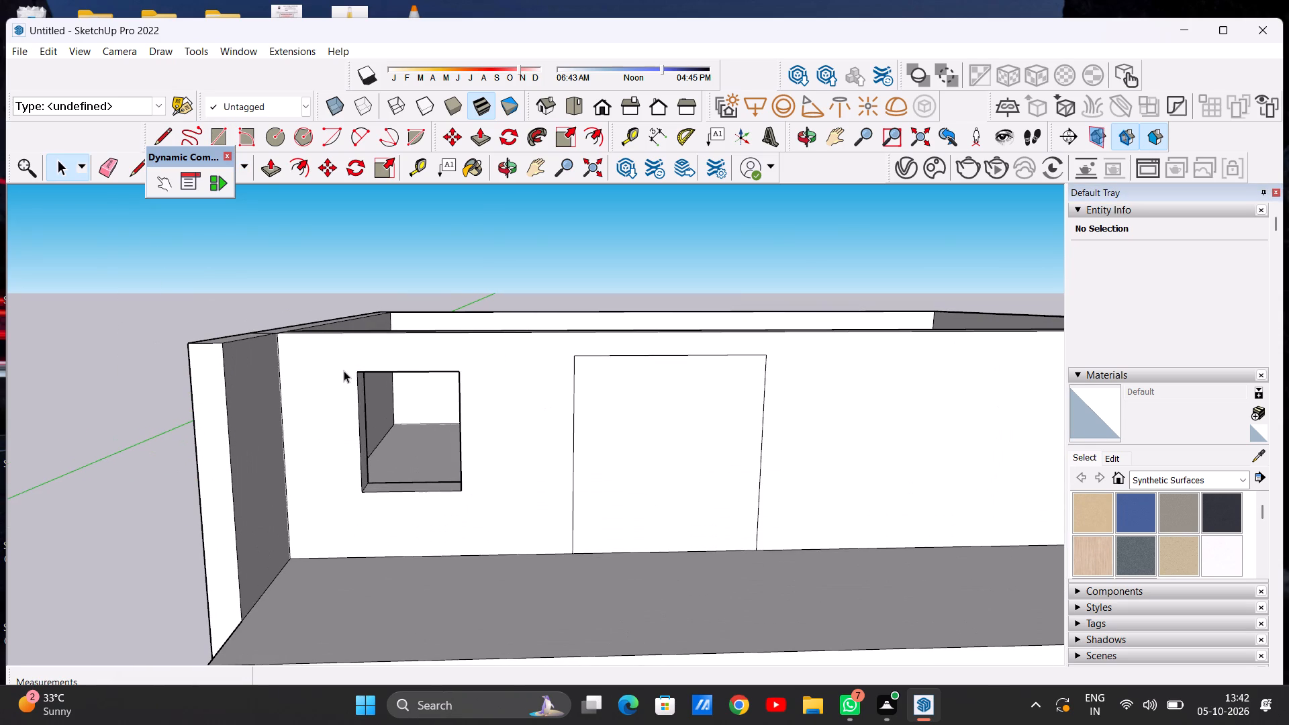
{"action": "scroll", "coordinate": [400, 367], "scroll_direction": "down", "scroll_amount": 8}
{"action": "middle_click_drag", "start_coordinate": [495, 409], "coordinate": [358, 501]}
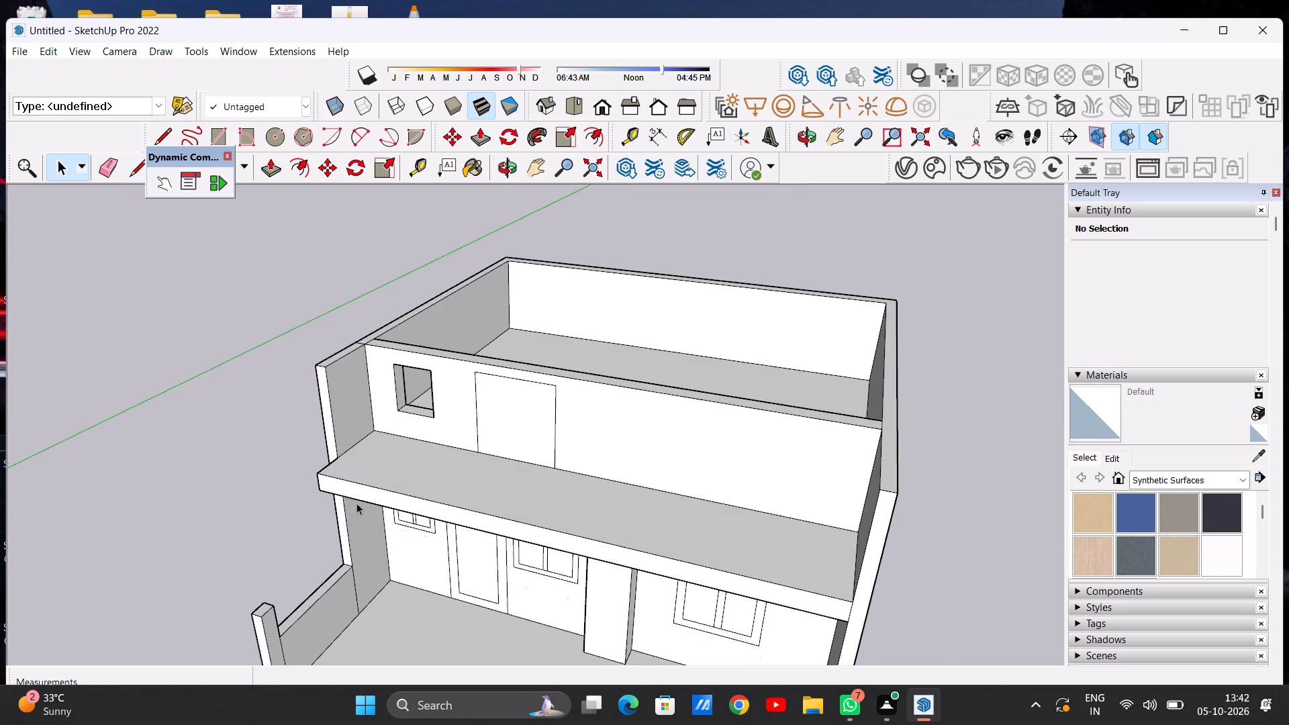
{"action": "scroll", "coordinate": [530, 360], "scroll_direction": "up", "scroll_amount": 6}
{"action": "key", "text": "p"}
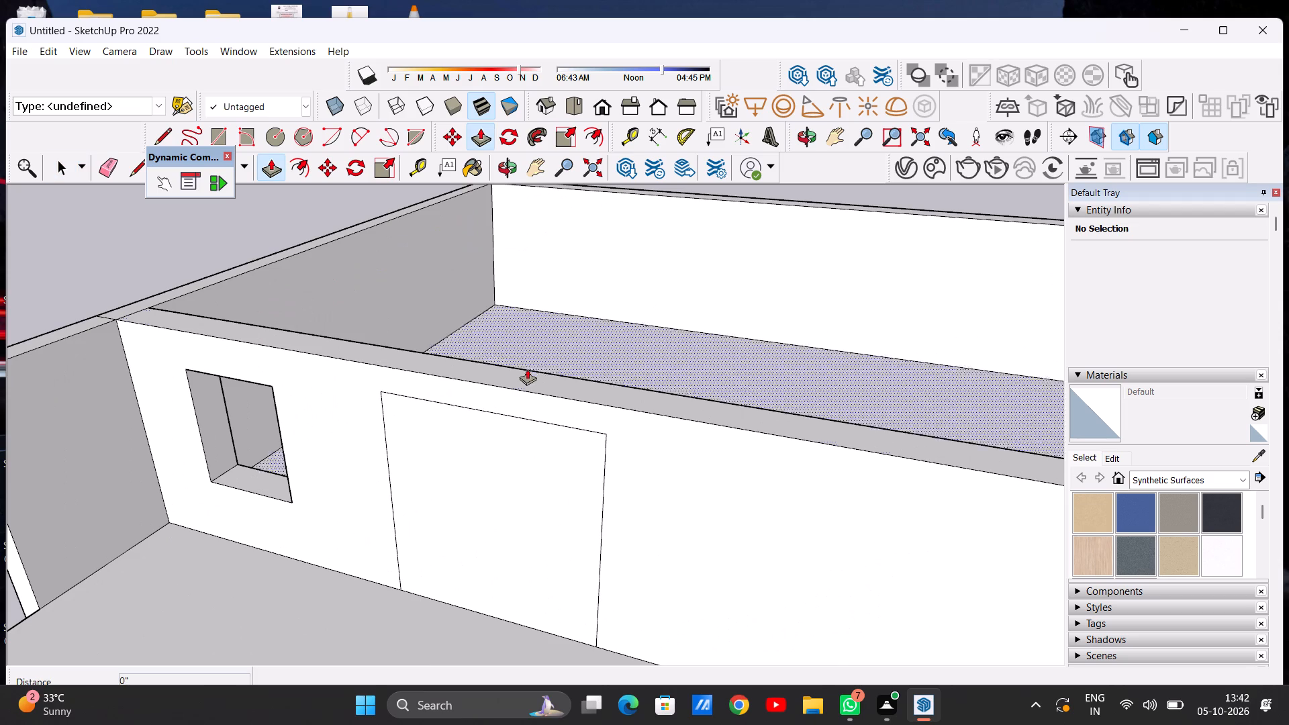
{"action": "left_click", "coordinate": [521, 467]}
{"action": "left_click", "coordinate": [555, 373]}
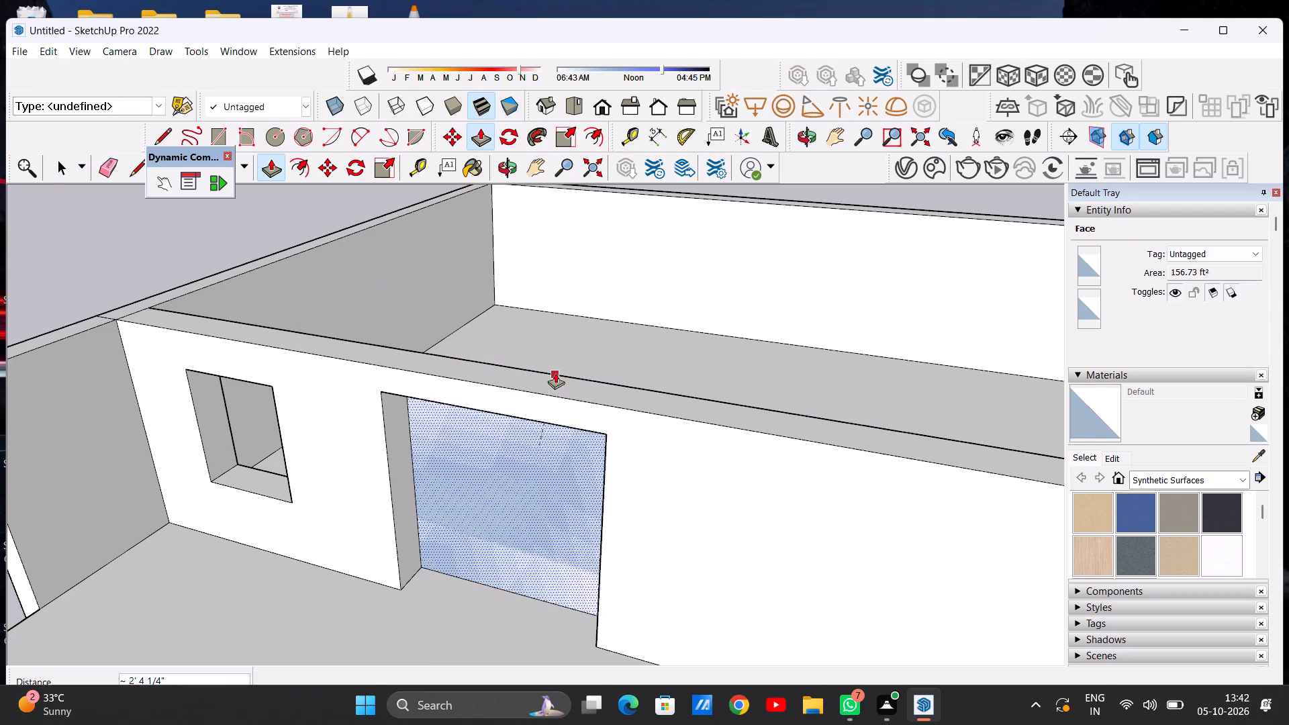
{"action": "key", "text": "space"}
Examine the front elevation with both upper openings and the blank wall above the widest ground-floor window.
{"action": "scroll", "coordinate": [508, 440], "scroll_direction": "down", "scroll_amount": 11}
{"action": "middle_click_drag", "start_coordinate": [557, 497], "coordinate": [598, 450]}
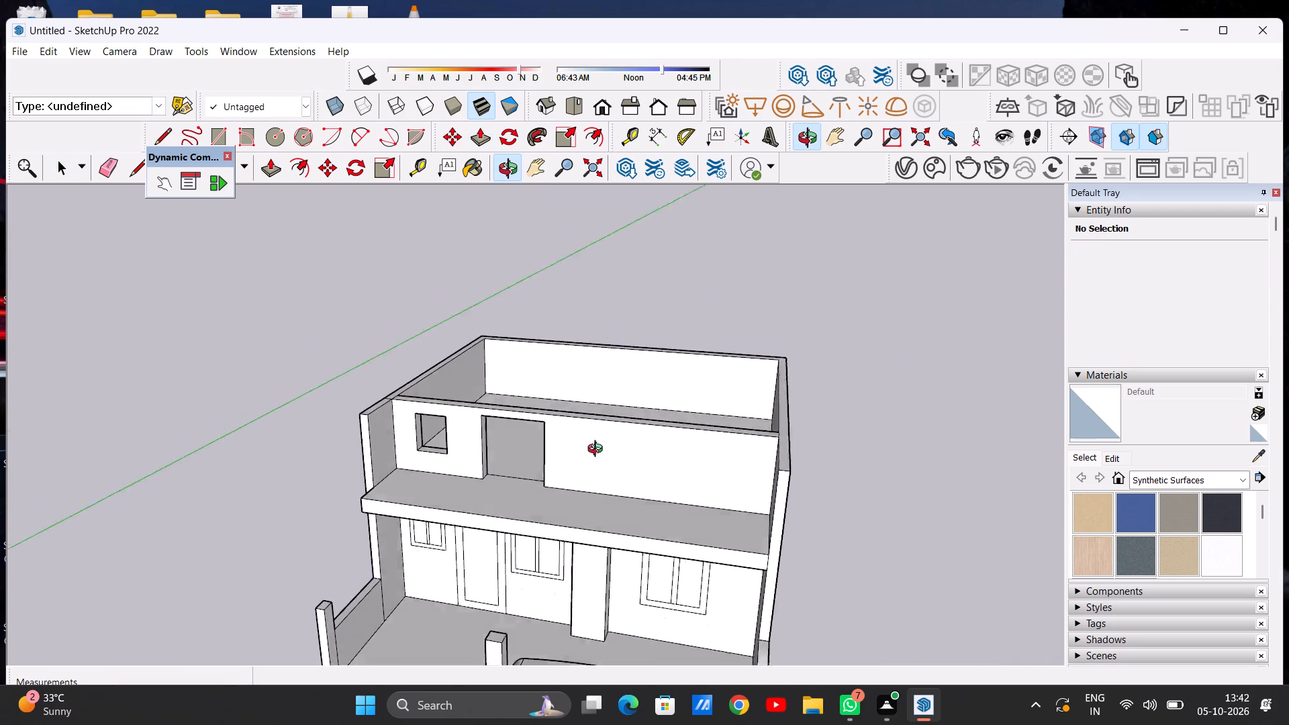
{"action": "middle_click_drag", "start_coordinate": [598, 450], "coordinate": [673, 383]}
{"action": "scroll", "coordinate": [543, 446], "scroll_direction": "down", "scroll_amount": 2}
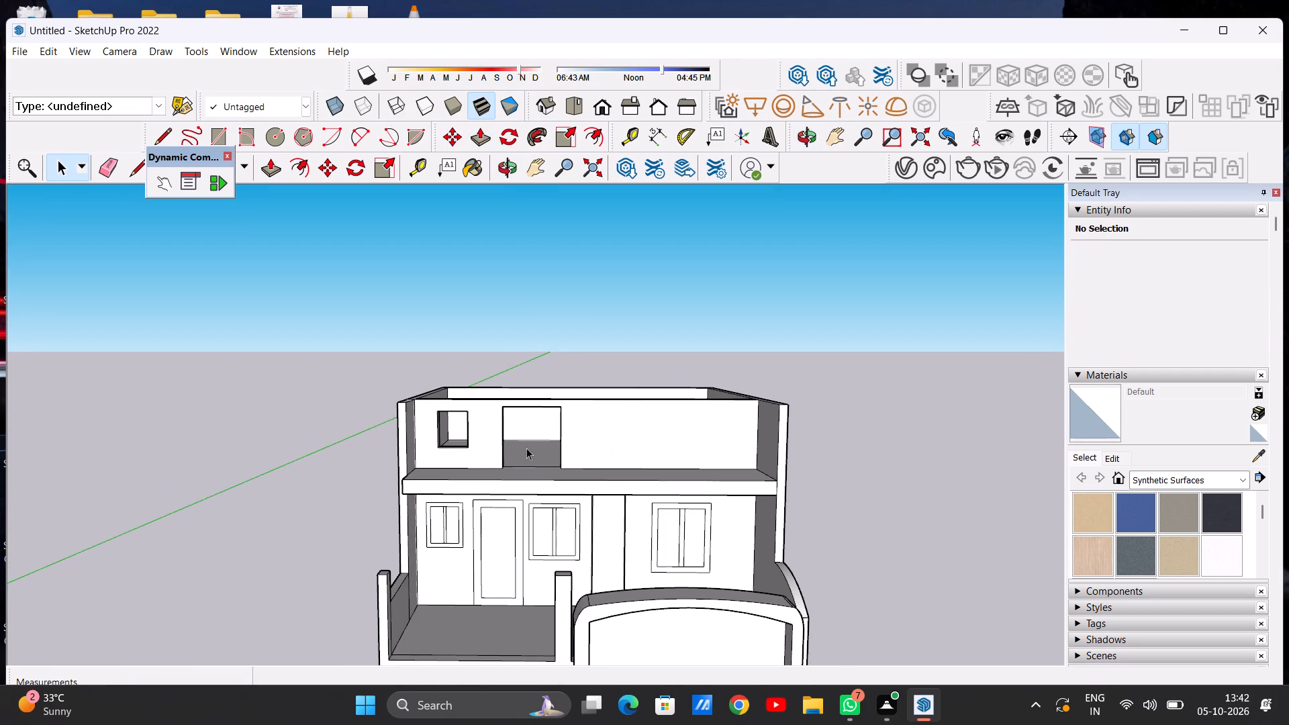
{"action": "scroll", "coordinate": [636, 436], "scroll_direction": "up", "scroll_amount": 1}
{"action": "scroll", "coordinate": [607, 467], "scroll_direction": "down", "scroll_amount": 1}
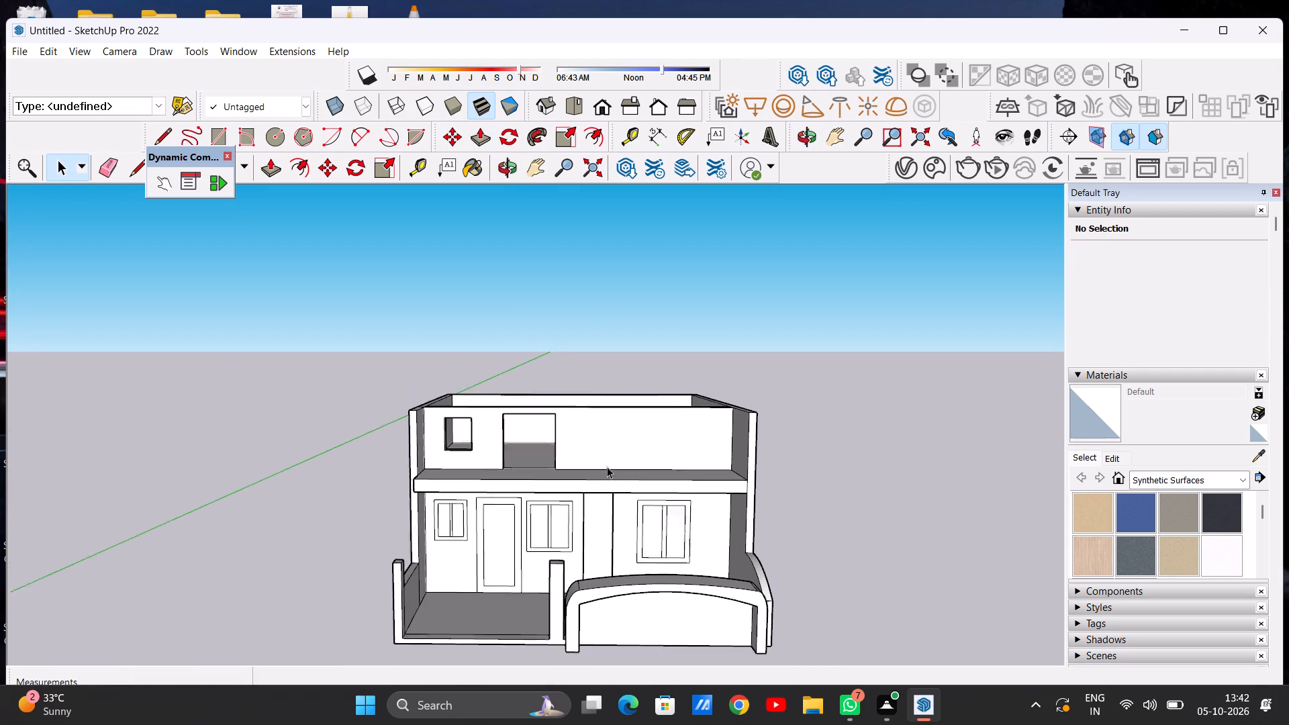
{"action": "scroll", "coordinate": [607, 467], "scroll_direction": "down", "scroll_amount": 3}
{"action": "scroll", "coordinate": [663, 448], "scroll_direction": "up", "scroll_amount": 9}
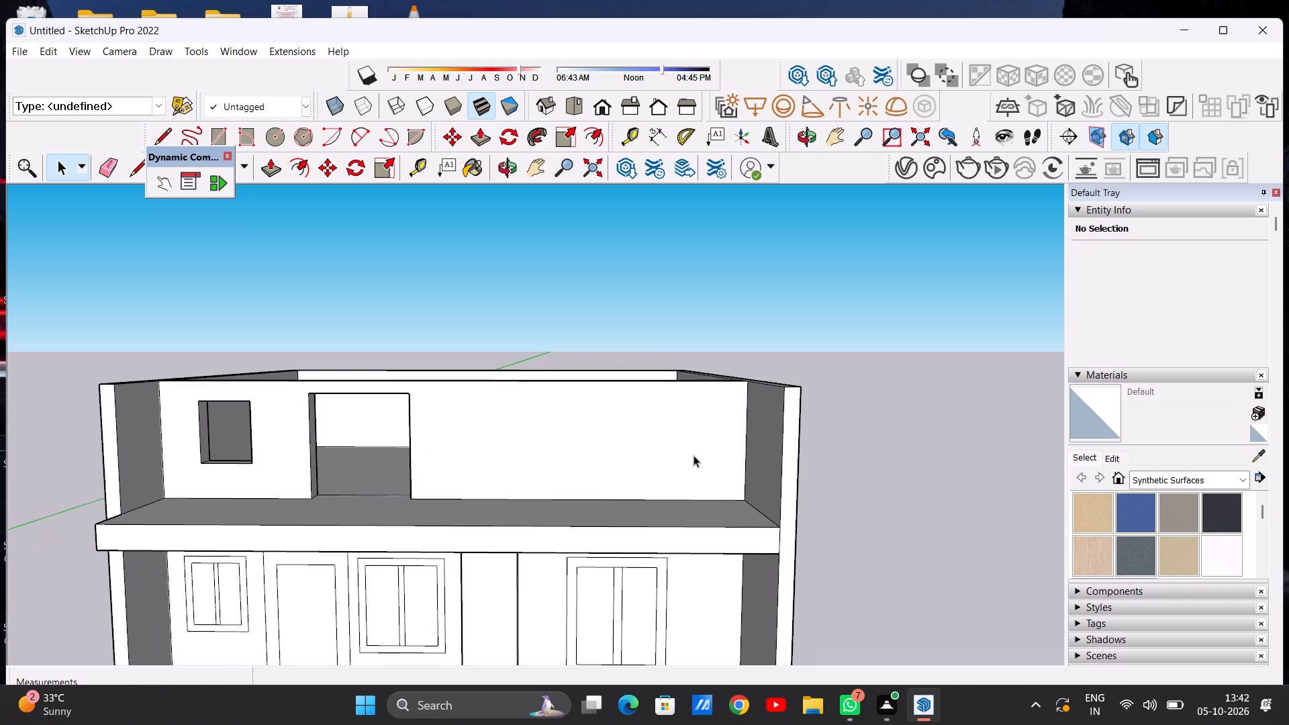
{"action": "scroll", "coordinate": [597, 456], "scroll_direction": "down", "scroll_amount": 4}
{"action": "scroll", "coordinate": [600, 446], "scroll_direction": "up", "scroll_amount": 3}
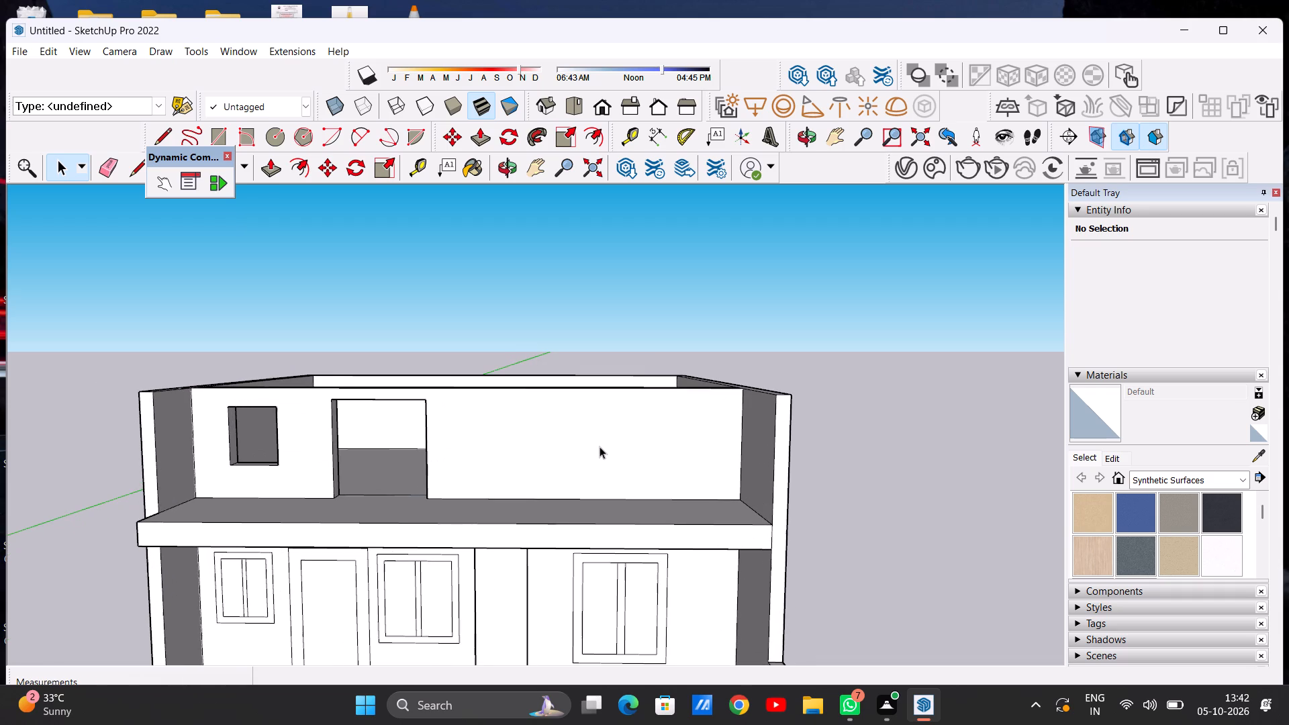
Draw a window rectangle about 6' 8" wide by 7' 8" high on the upper front wall, above the widest ground-floor window.
{"action": "key", "text": "r"}
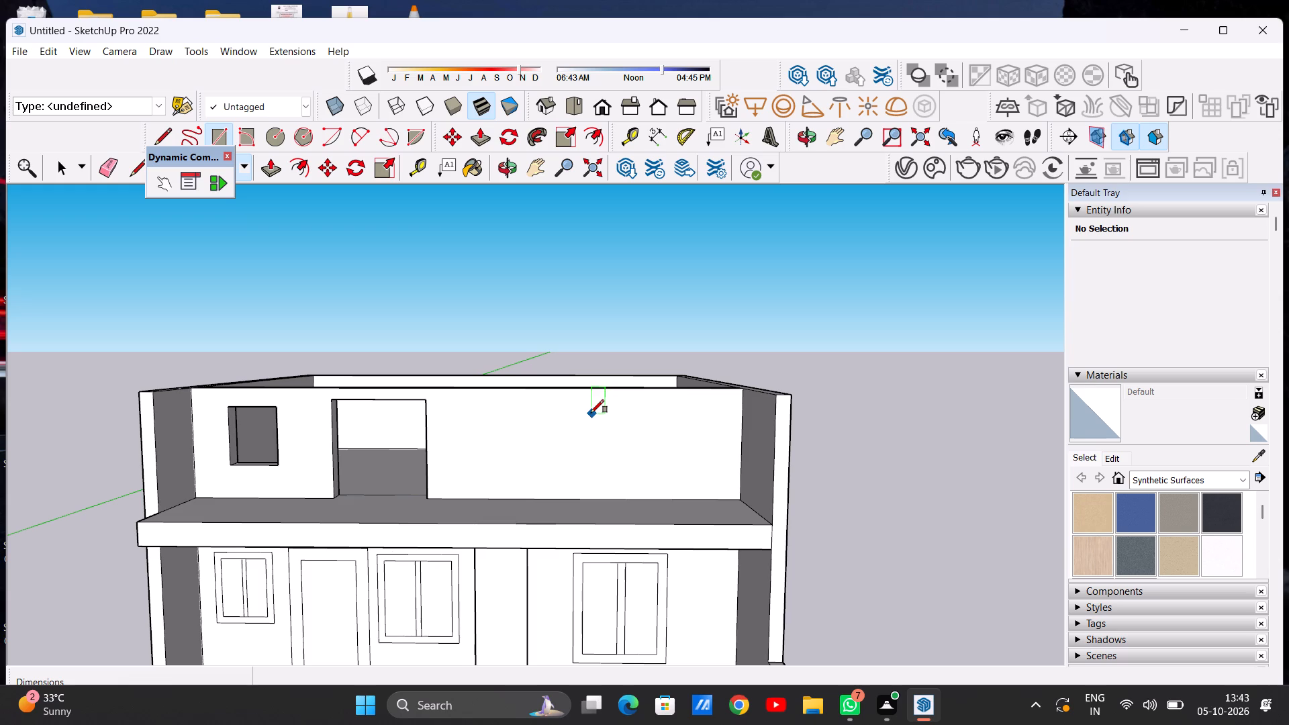
{"action": "left_click", "coordinate": [591, 413]}
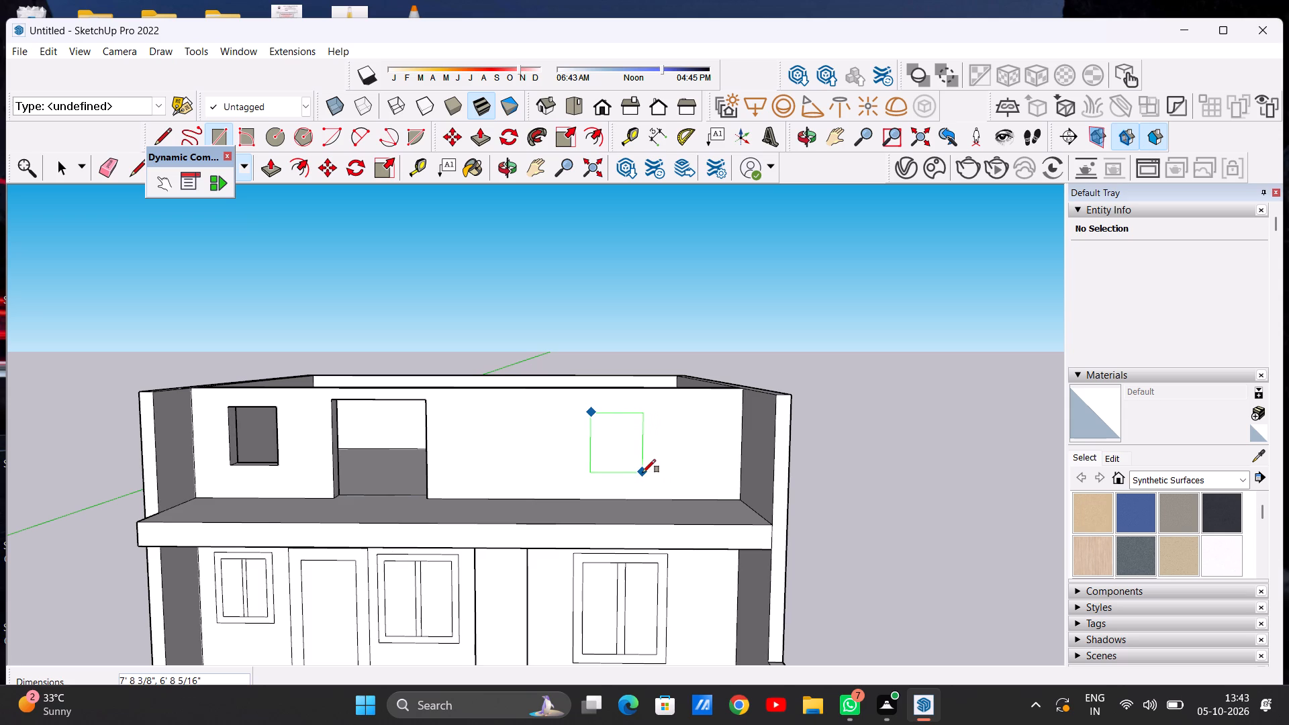
{"action": "left_click", "coordinate": [642, 473]}
{"action": "key", "text": "space"}
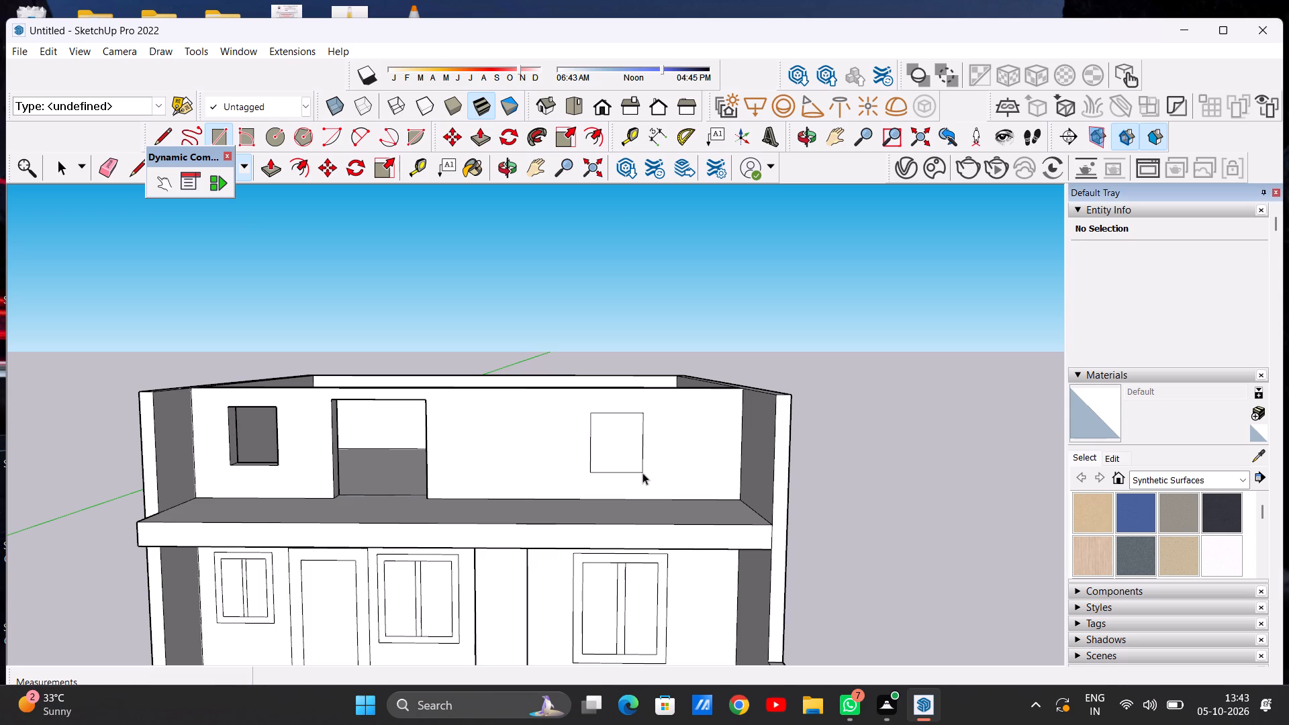
Offset the new upper window rectangle's outline inward to form a narrow frame border.
{"action": "type", "text": "of"}
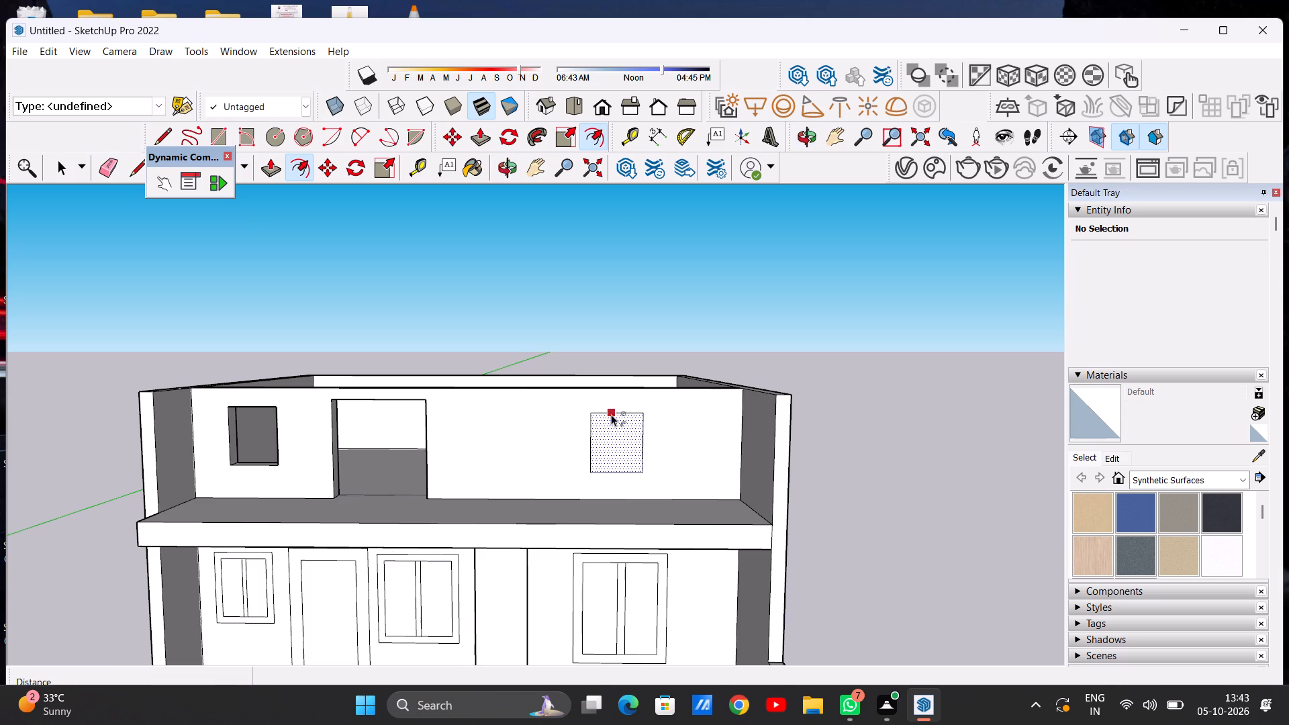
{"action": "scroll", "coordinate": [615, 418], "scroll_direction": "up", "scroll_amount": 13}
{"action": "left_click", "coordinate": [616, 420]}
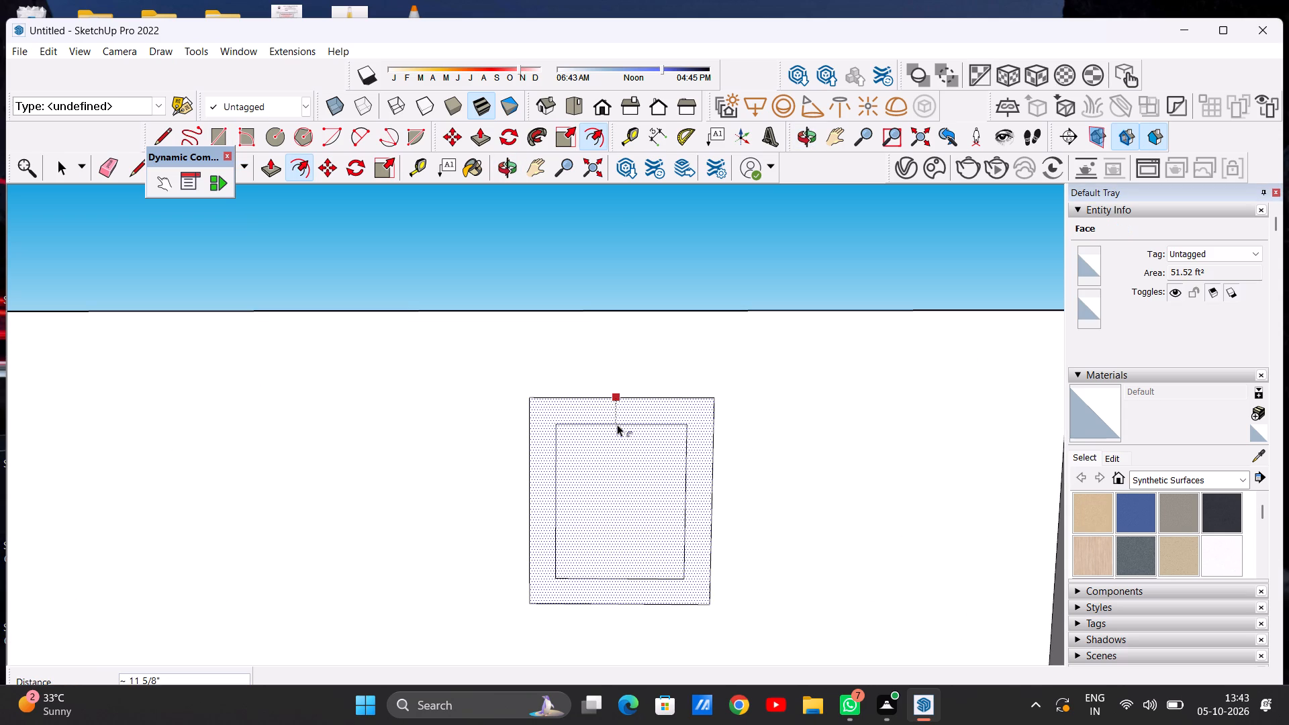
{"action": "left_click", "coordinate": [616, 414]}
{"action": "key", "text": "space"}
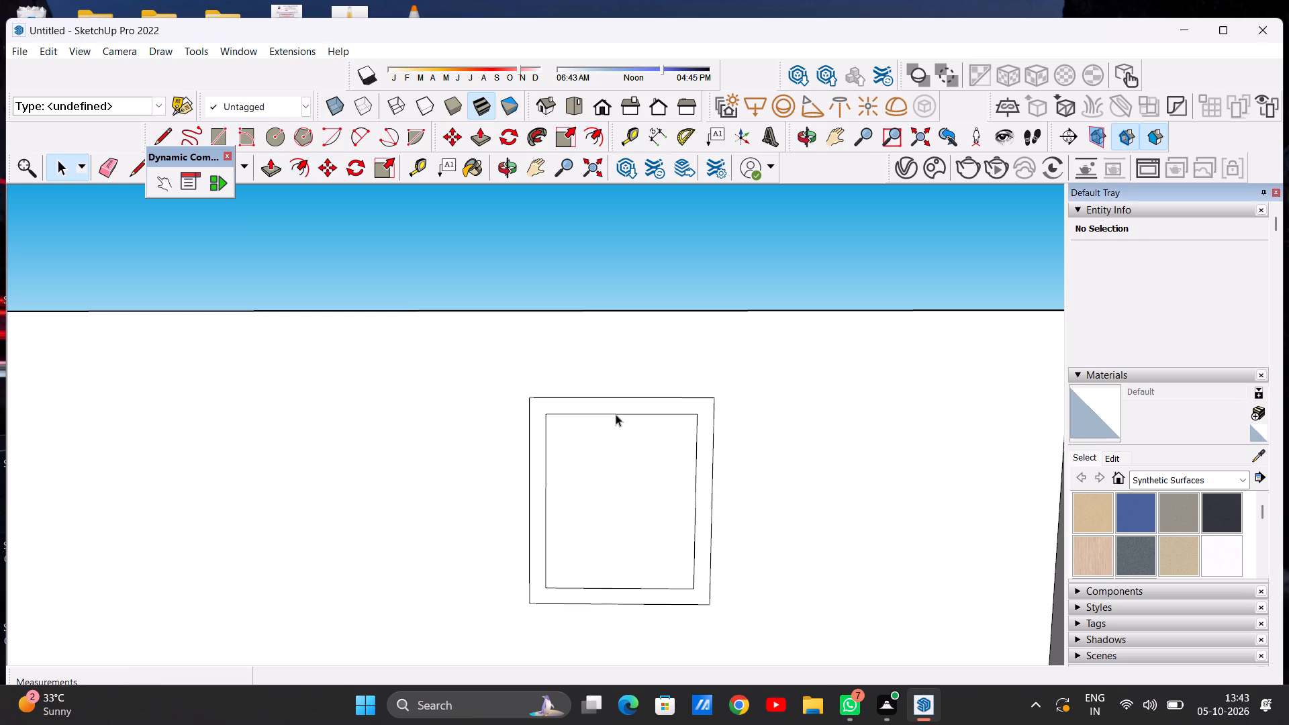
Draw two closely spaced vertical lines about 6' 6" long inside the upper window frame to form its central mullion.
{"action": "key", "text": "space"}
{"action": "type", "text": "l"}
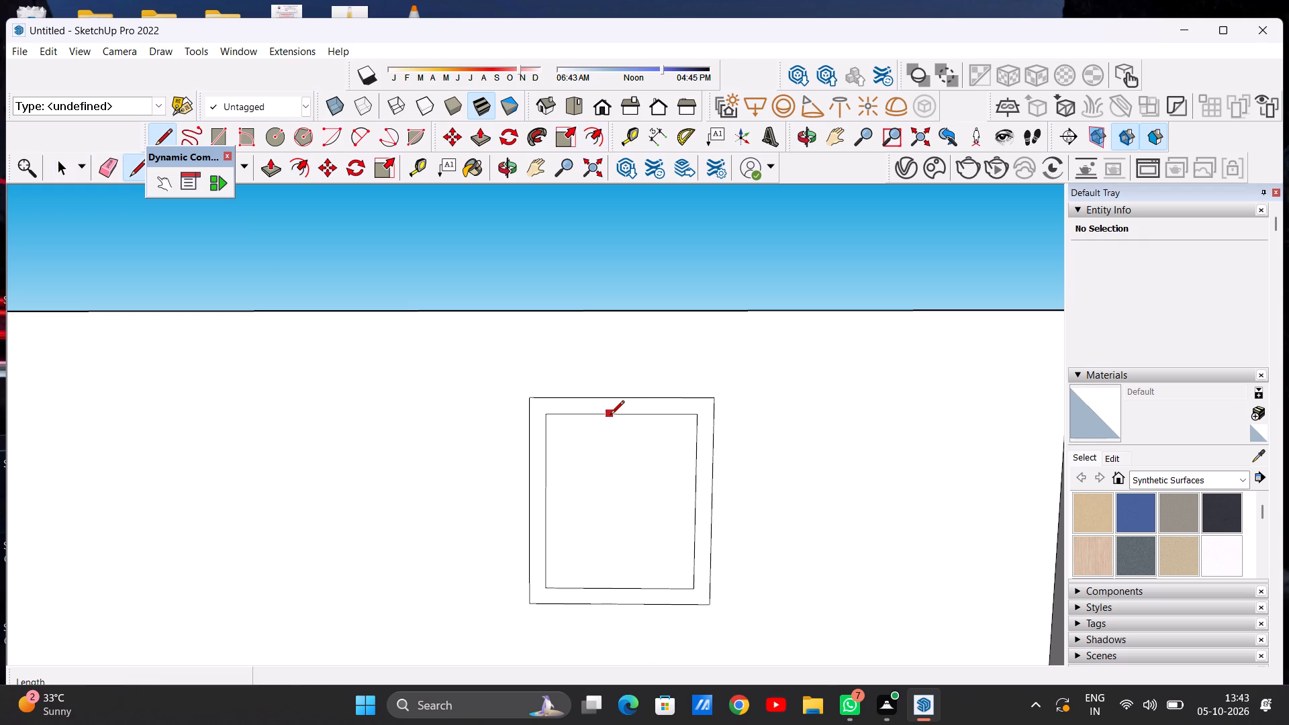
{"action": "left_click", "coordinate": [610, 416]}
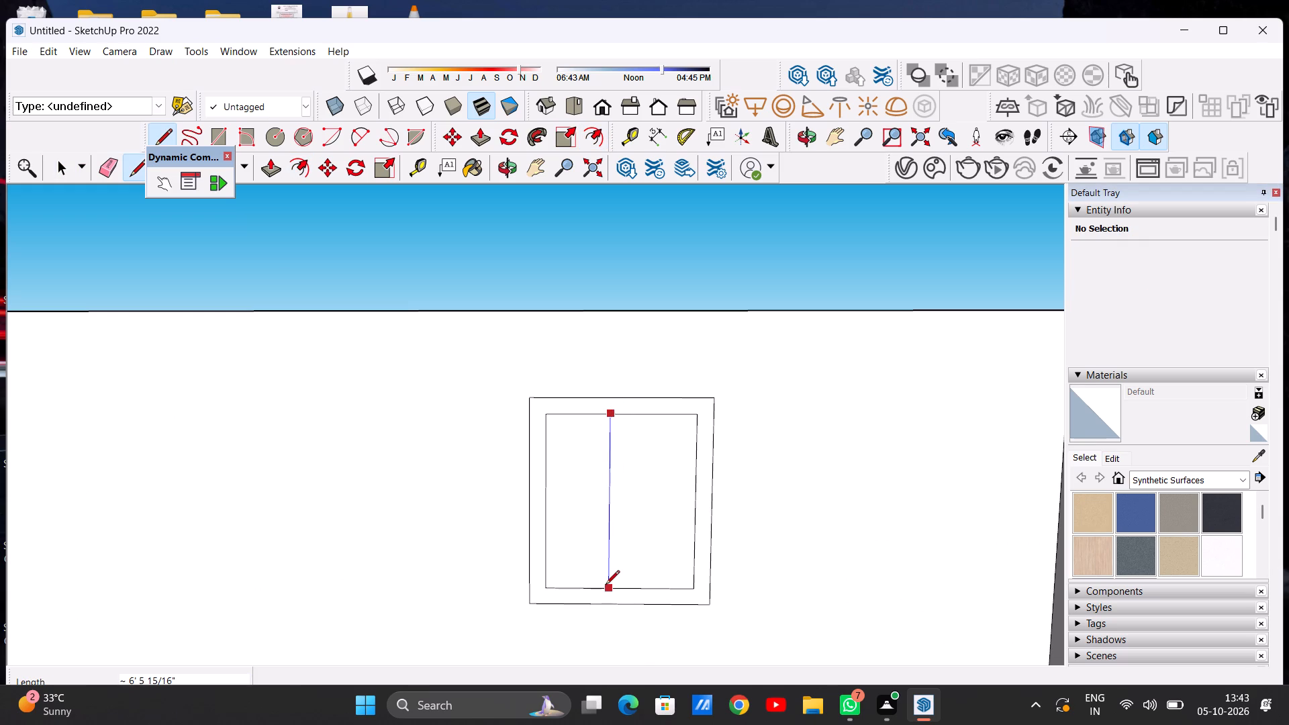
{"action": "left_click", "coordinate": [606, 585]}
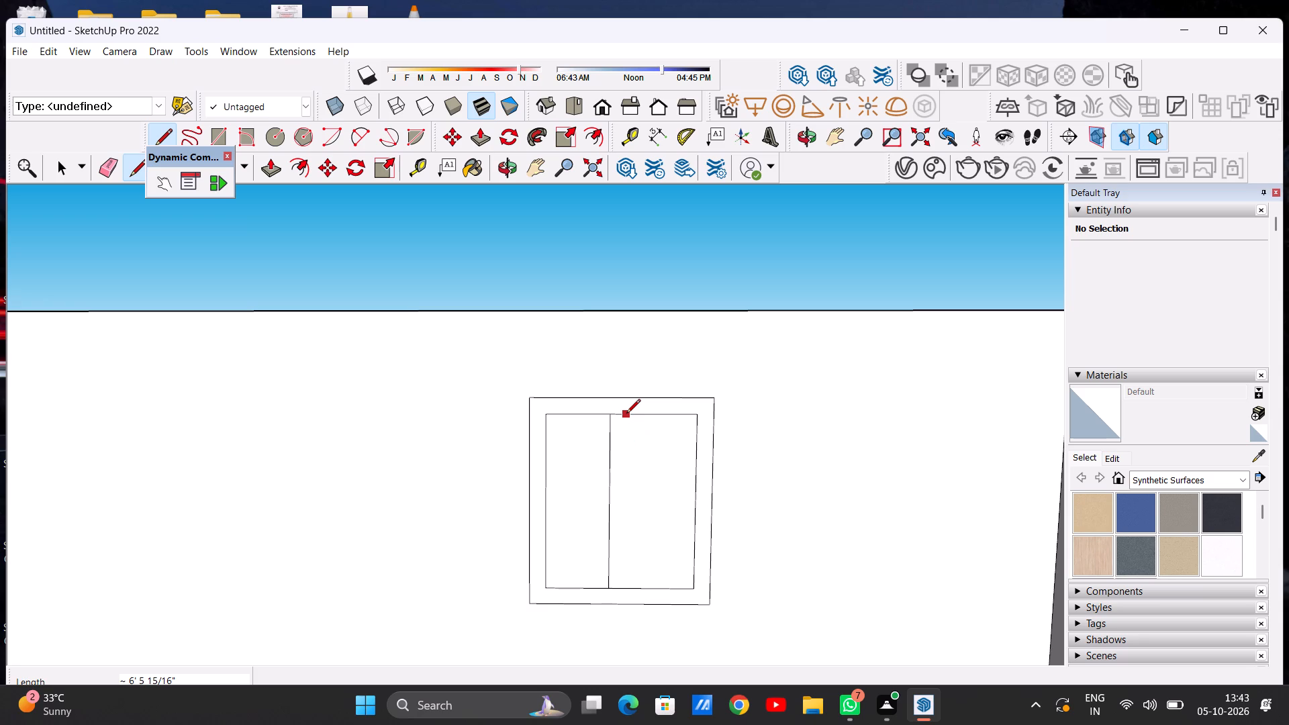
{"action": "left_click", "coordinate": [626, 414]}
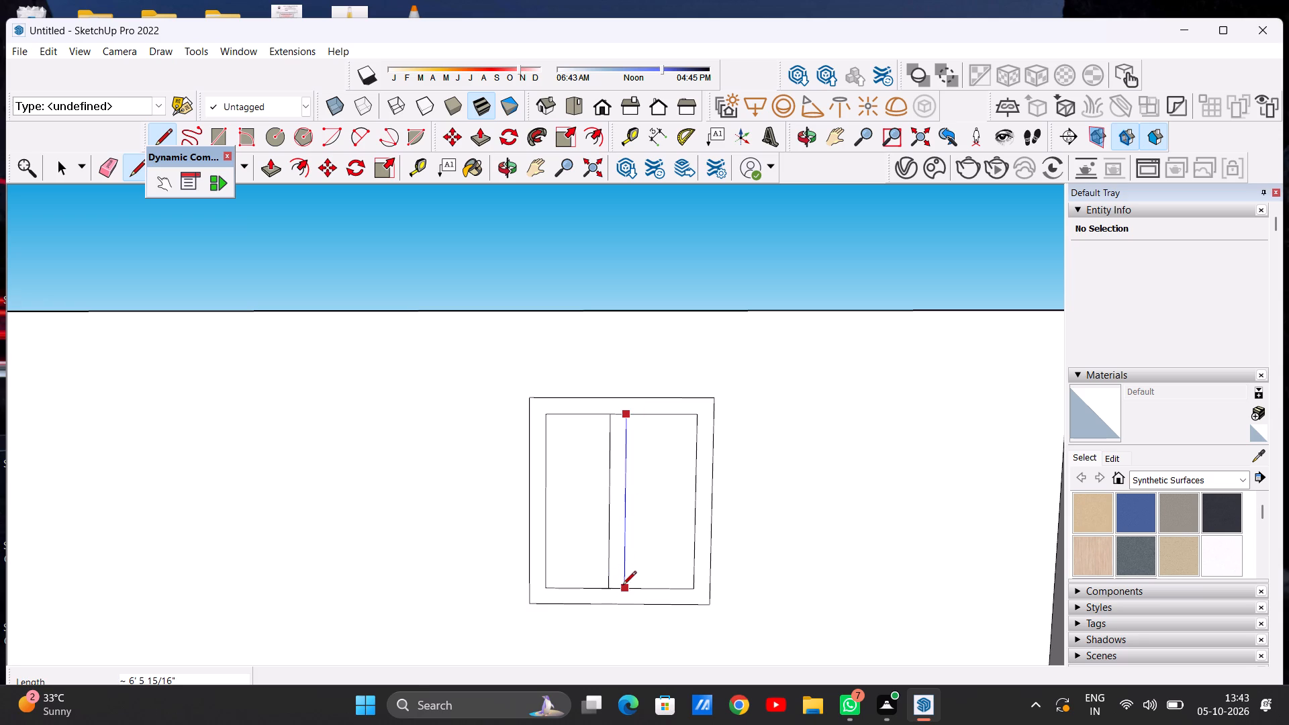
{"action": "left_click", "coordinate": [623, 591]}
{"action": "key", "text": "space"}
{"action": "scroll", "coordinate": [625, 517], "scroll_direction": "down", "scroll_amount": 15}
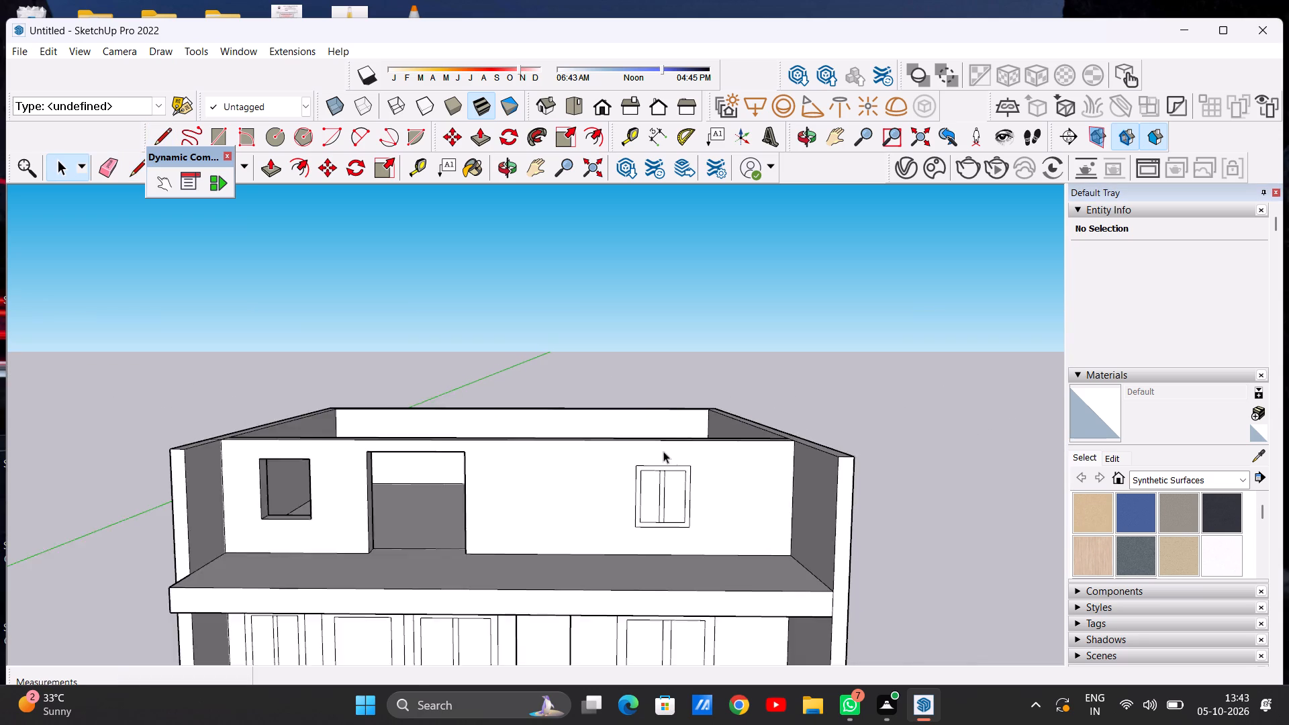
Examine the house front with the new upper window, the two open upper openings and the ground-floor windows.
{"action": "scroll", "coordinate": [663, 451], "scroll_direction": "down", "scroll_amount": 4}
{"action": "scroll", "coordinate": [631, 497], "scroll_direction": "up", "scroll_amount": 6}
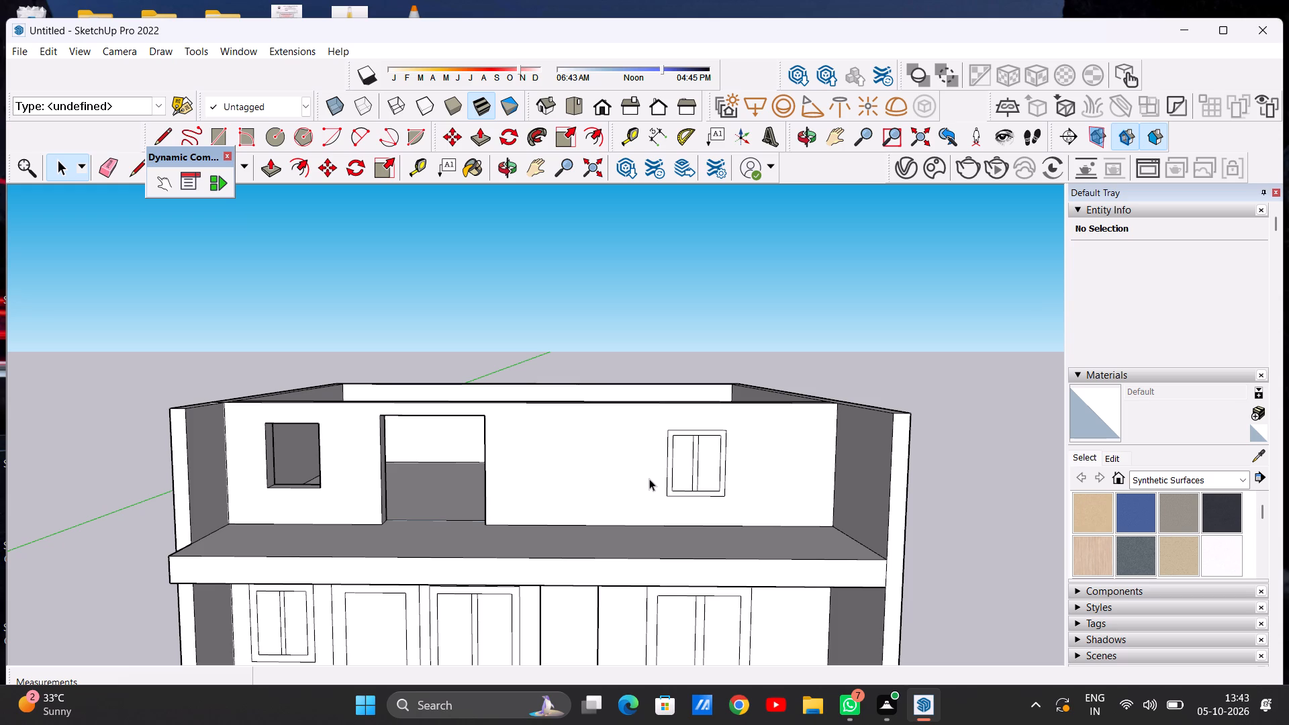
{"action": "scroll", "coordinate": [671, 458], "scroll_direction": "down", "scroll_amount": 2}
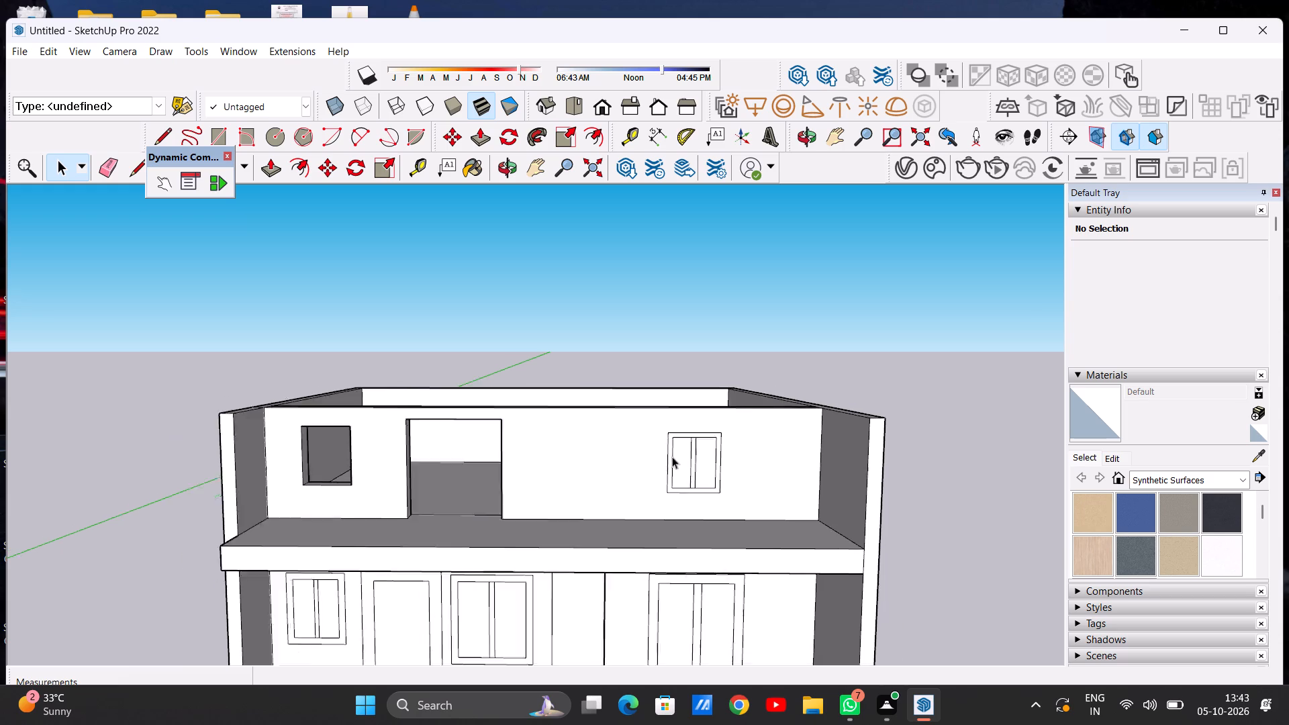
{"action": "scroll", "coordinate": [672, 456], "scroll_direction": "down", "scroll_amount": 8}
{"action": "middle_click_drag", "start_coordinate": [657, 485], "coordinate": [592, 513]}
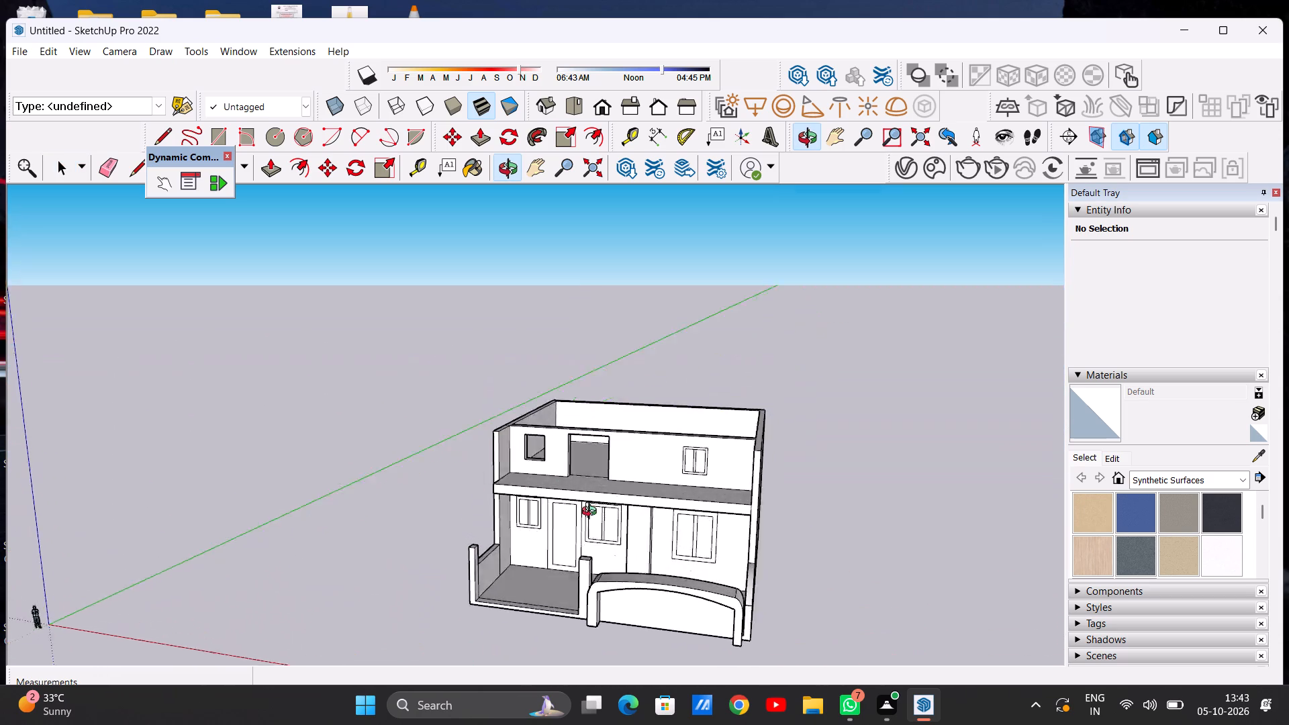
{"action": "middle_click_drag", "start_coordinate": [592, 513], "coordinate": [630, 470]}
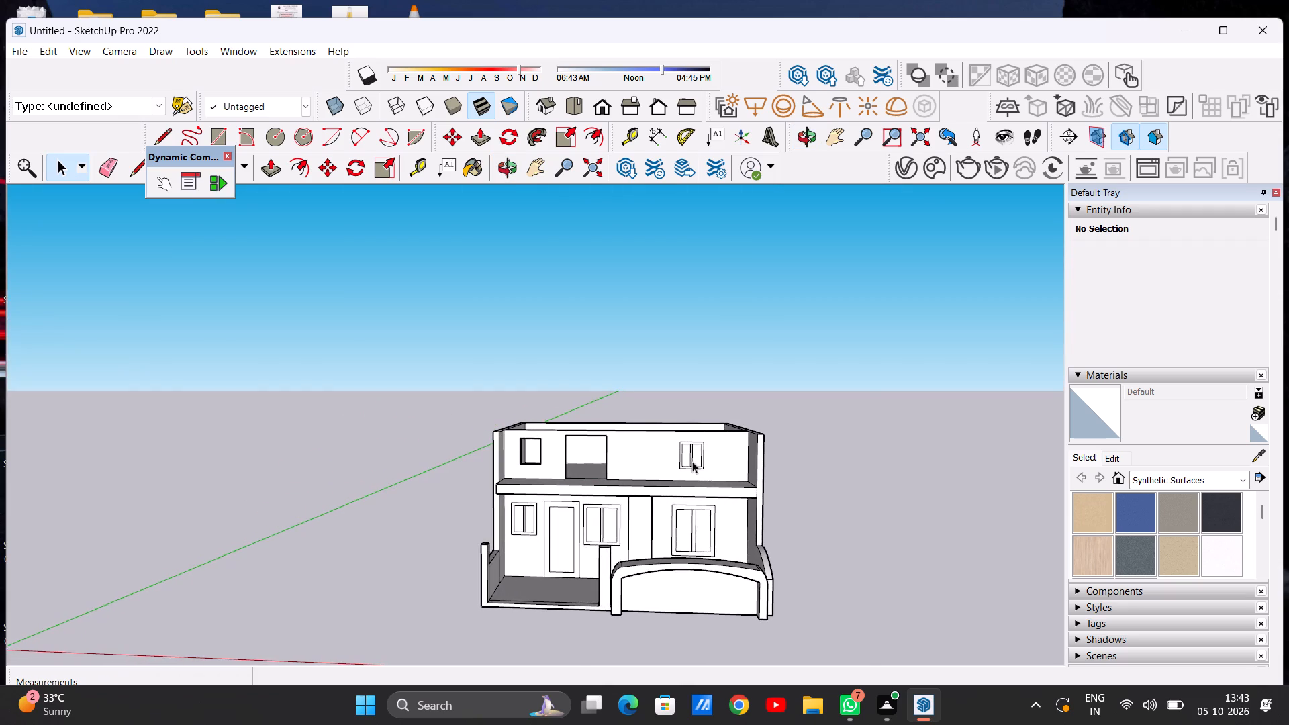
{"action": "scroll", "coordinate": [692, 461], "scroll_direction": "up", "scroll_amount": 8}
{"action": "scroll", "coordinate": [692, 461], "scroll_direction": "down", "scroll_amount": 6}
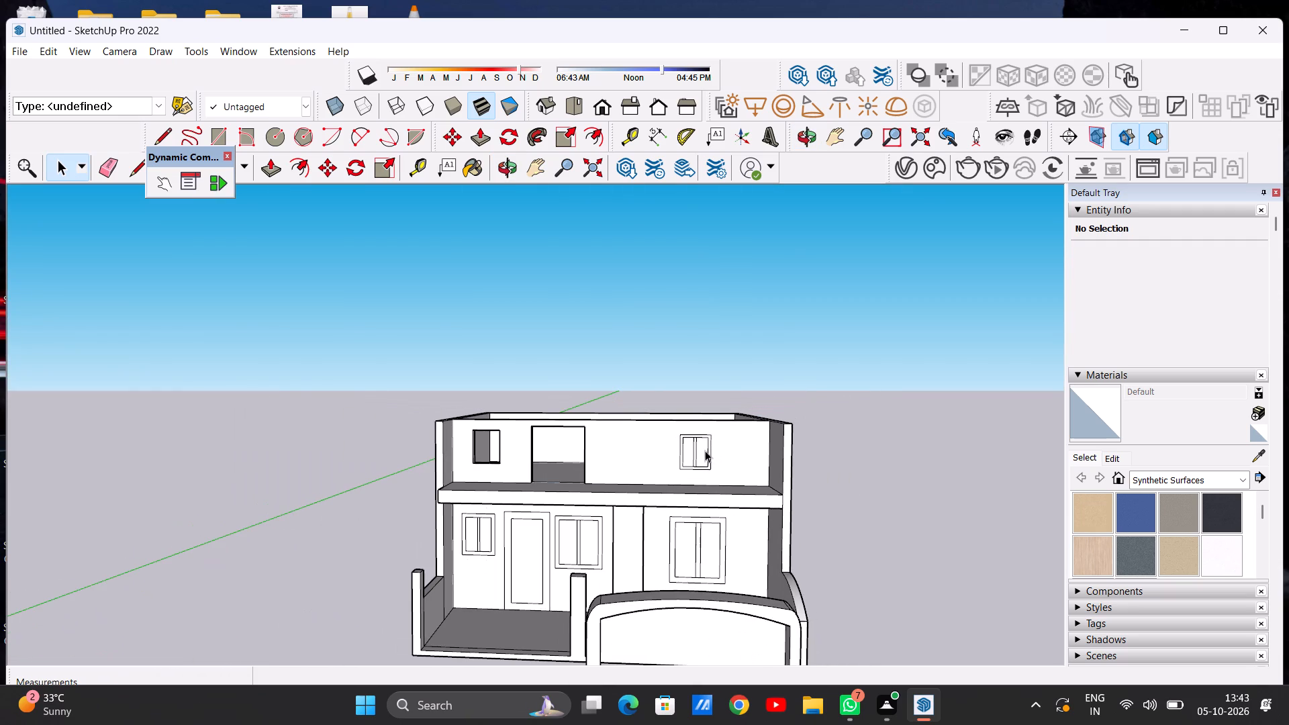
{"action": "scroll", "coordinate": [705, 450], "scroll_direction": "up", "scroll_amount": 6}
{"action": "scroll", "coordinate": [665, 438], "scroll_direction": "down", "scroll_amount": 6}
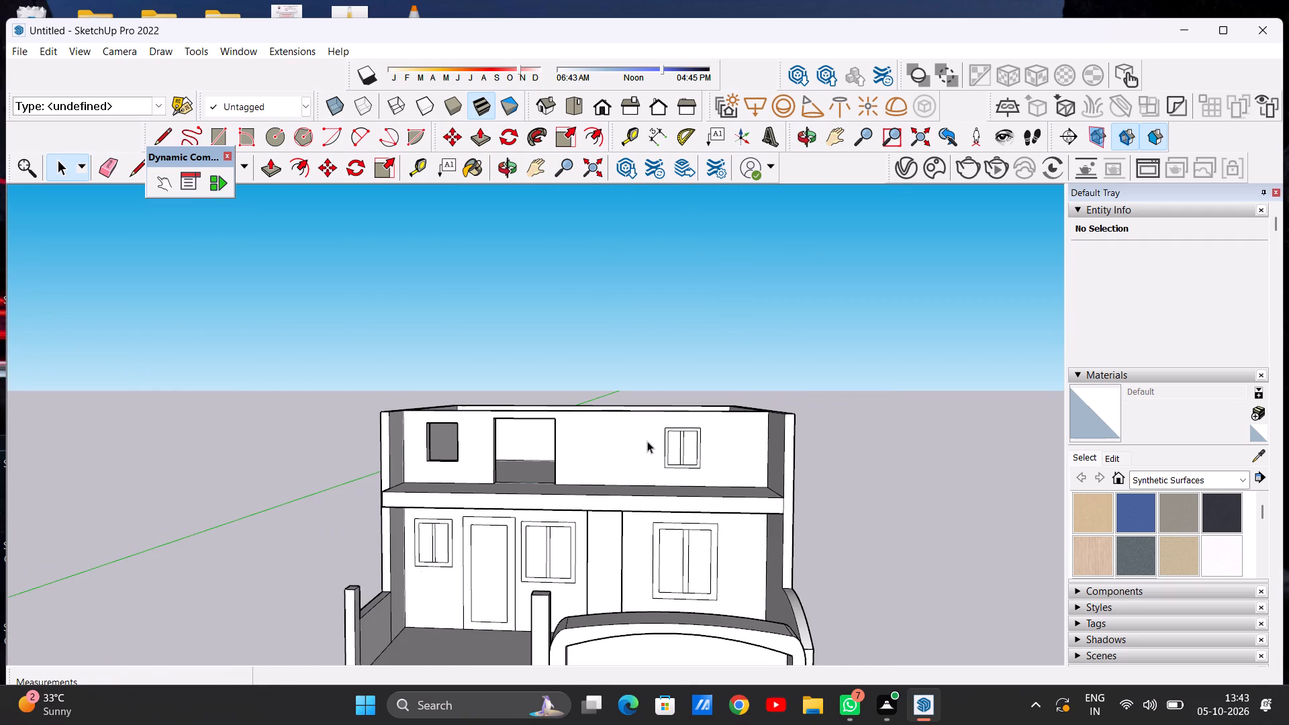
{"action": "middle_click_drag", "start_coordinate": [702, 445], "coordinate": [712, 461]}
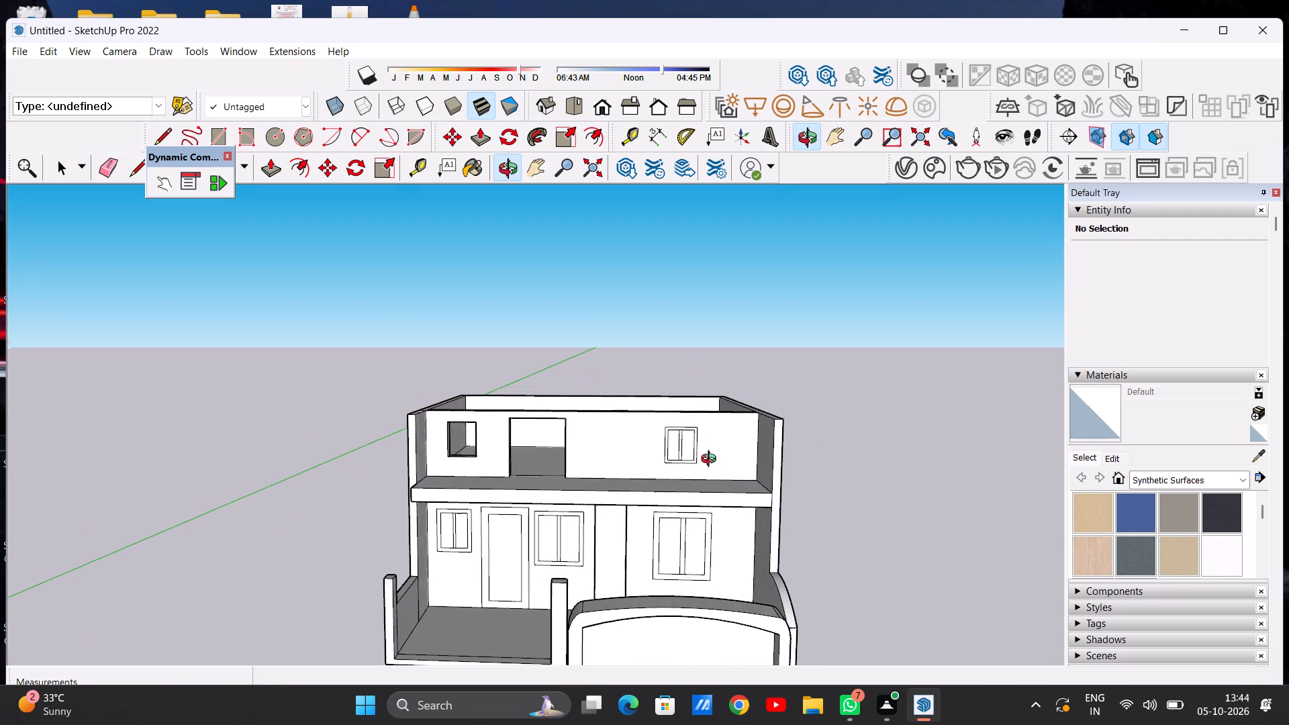
{"action": "middle_click_drag", "start_coordinate": [712, 461], "coordinate": [723, 449]}
{"action": "scroll", "coordinate": [523, 435], "scroll_direction": "up", "scroll_amount": 7}
{"action": "scroll", "coordinate": [522, 435], "scroll_direction": "down", "scroll_amount": 4}
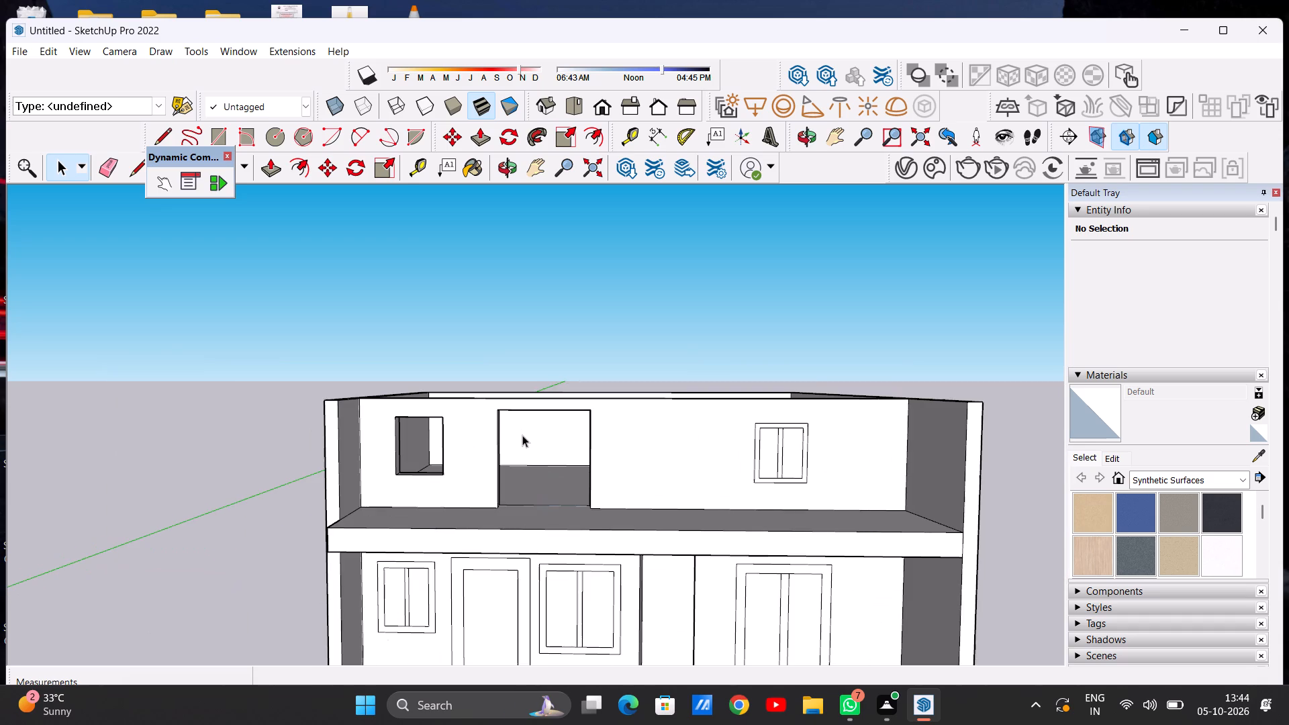
Draw a line about 12' 2" long across the foot of the upper door opening to close it with a face.
{"action": "key", "text": "l"}
{"action": "middle_click_drag", "start_coordinate": [530, 582], "coordinate": [538, 616]}
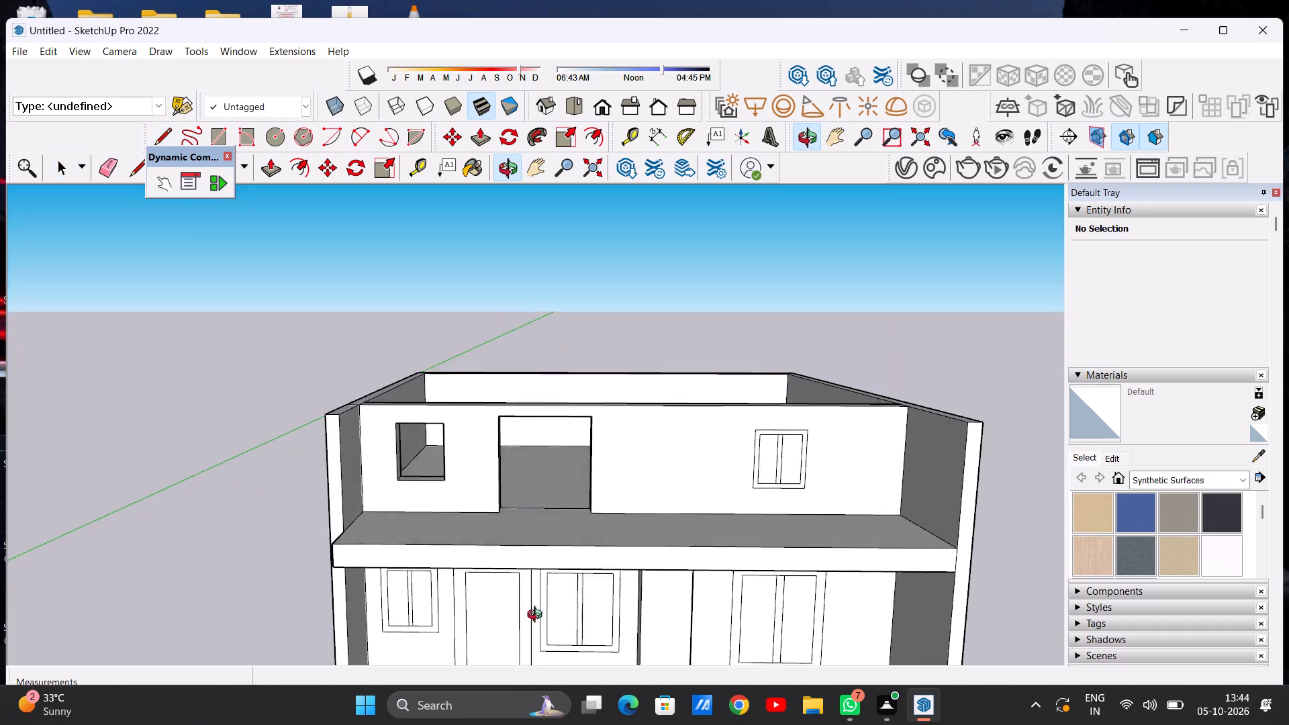
{"action": "middle_click_drag", "start_coordinate": [538, 616], "coordinate": [540, 629]}
{"action": "scroll", "coordinate": [530, 529], "scroll_direction": "up", "scroll_amount": 14}
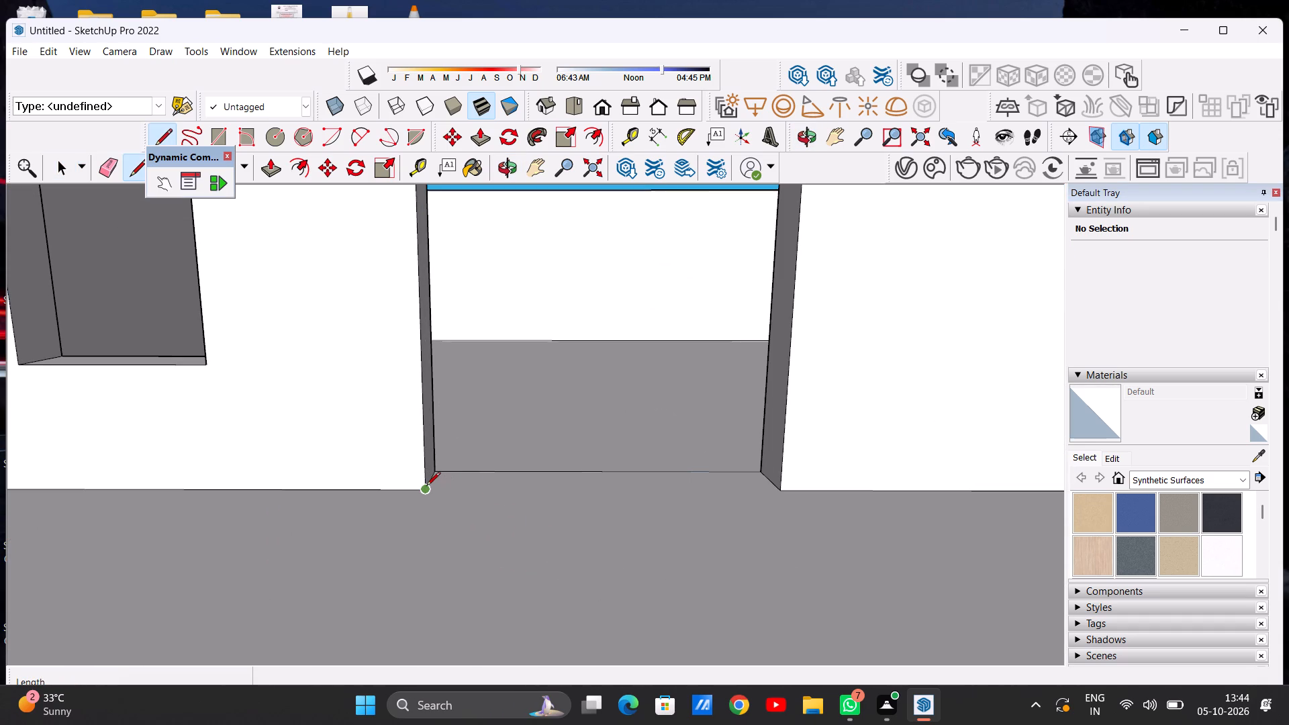
{"action": "left_click", "coordinate": [426, 487]}
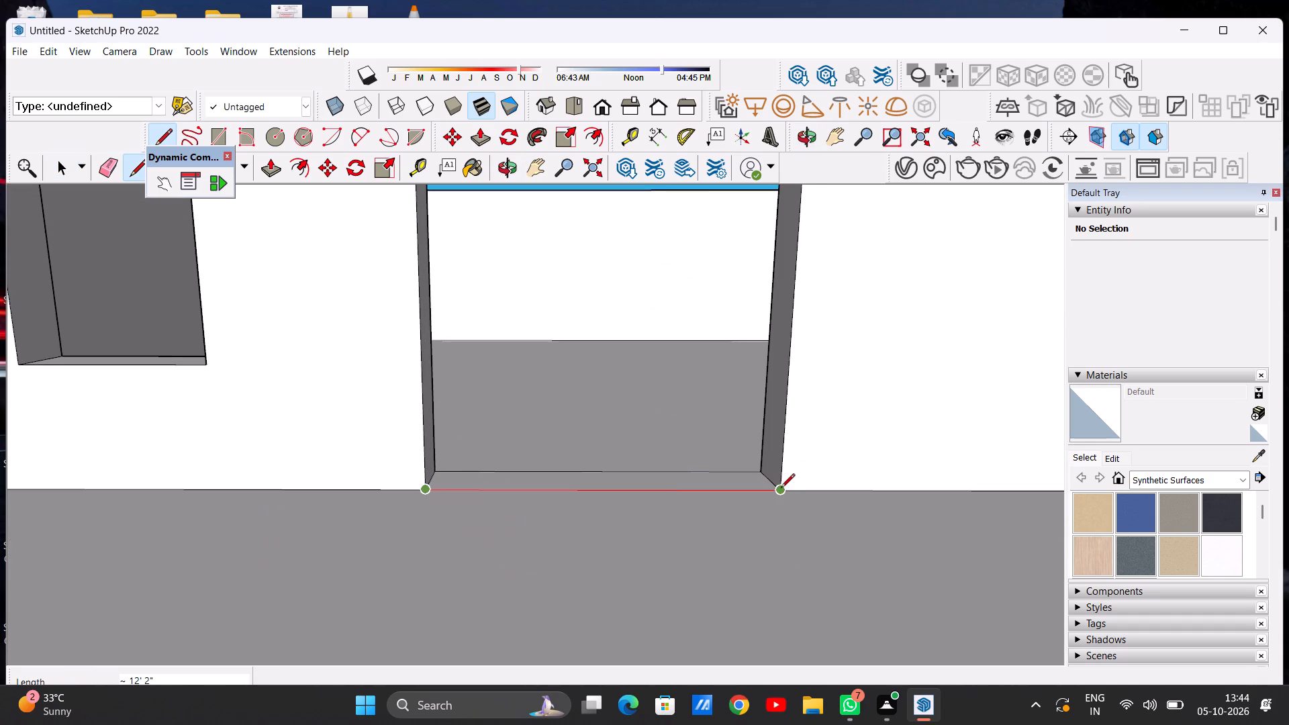
{"action": "left_click", "coordinate": [781, 489]}
{"action": "key", "text": "space"}
Offset the upper door face's outline inward by about 9" to form its frame border.
{"action": "scroll", "coordinate": [667, 528], "scroll_direction": "down", "scroll_amount": 11}
{"action": "middle_click_drag", "start_coordinate": [671, 500], "coordinate": [667, 476]}
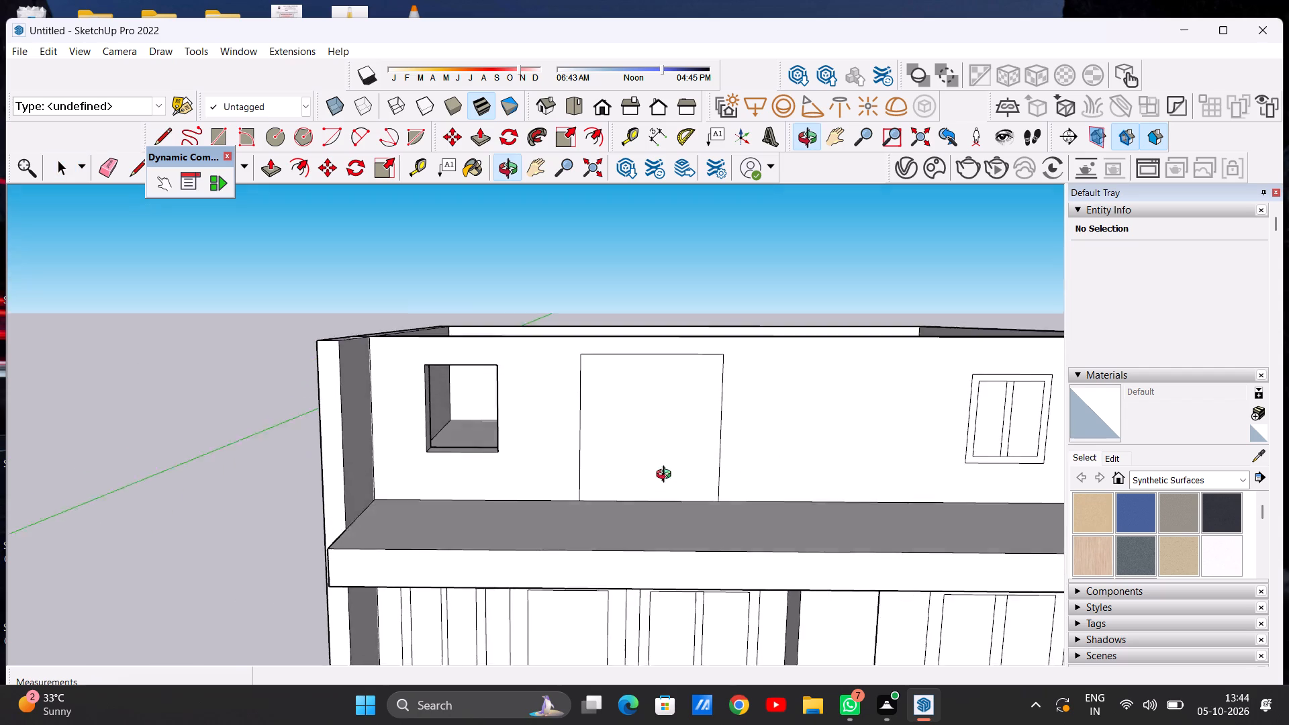
{"action": "middle_click_drag", "start_coordinate": [667, 476], "coordinate": [666, 473]}
{"action": "scroll", "coordinate": [665, 442], "scroll_direction": "up", "scroll_amount": 2}
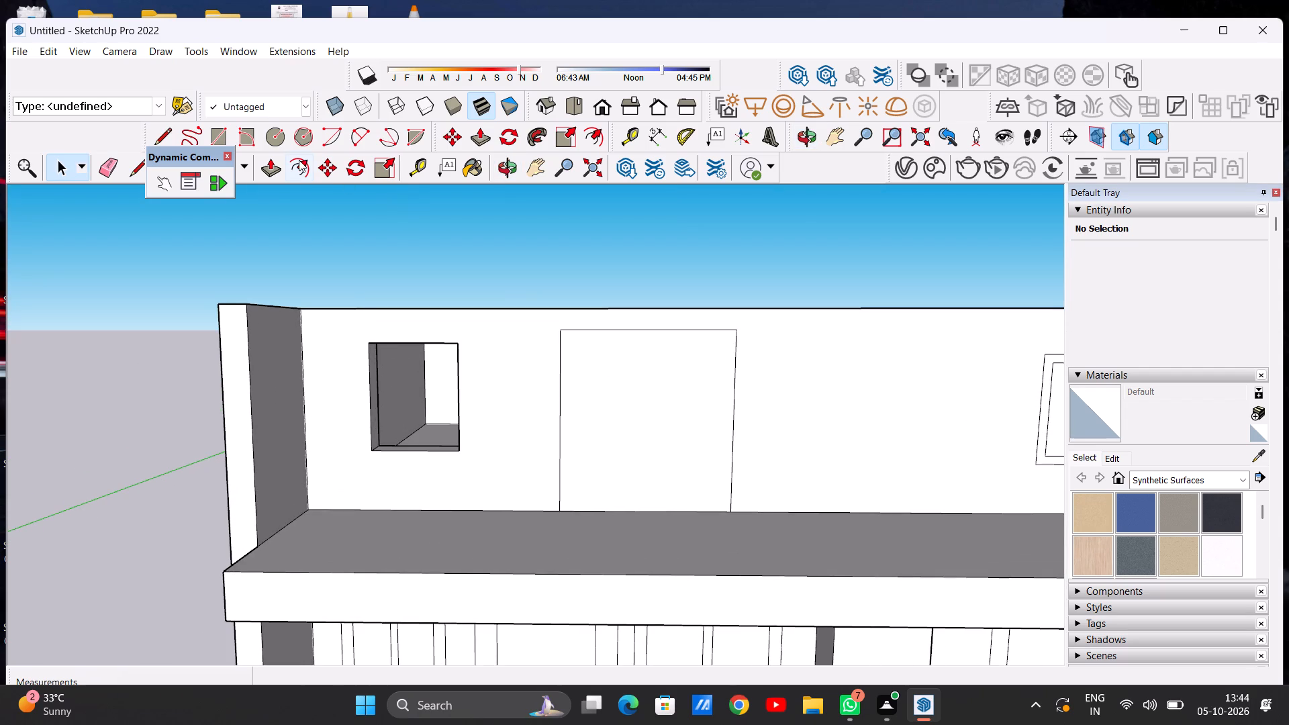
{"action": "left_click", "coordinate": [299, 160]}
{"action": "left_click", "coordinate": [654, 350]}
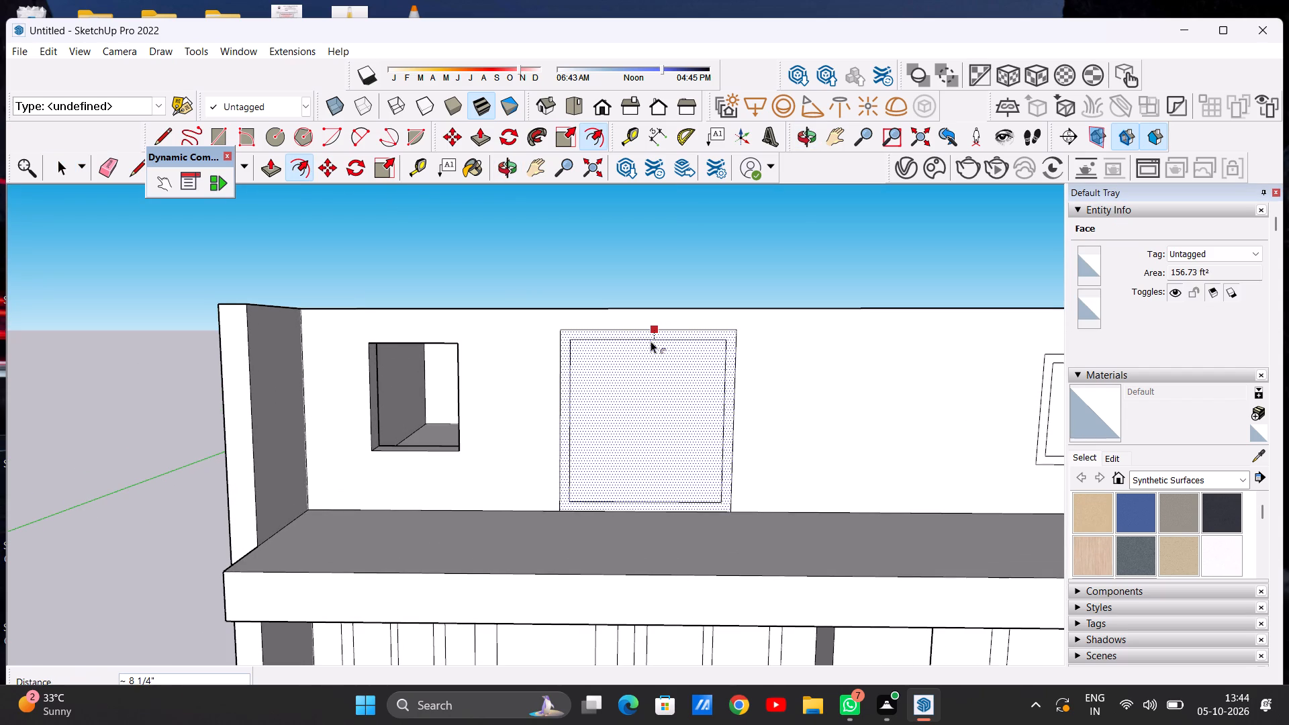
{"action": "left_click", "coordinate": [651, 341]}
{"action": "key", "text": "space"}
{"action": "key", "text": "space"}
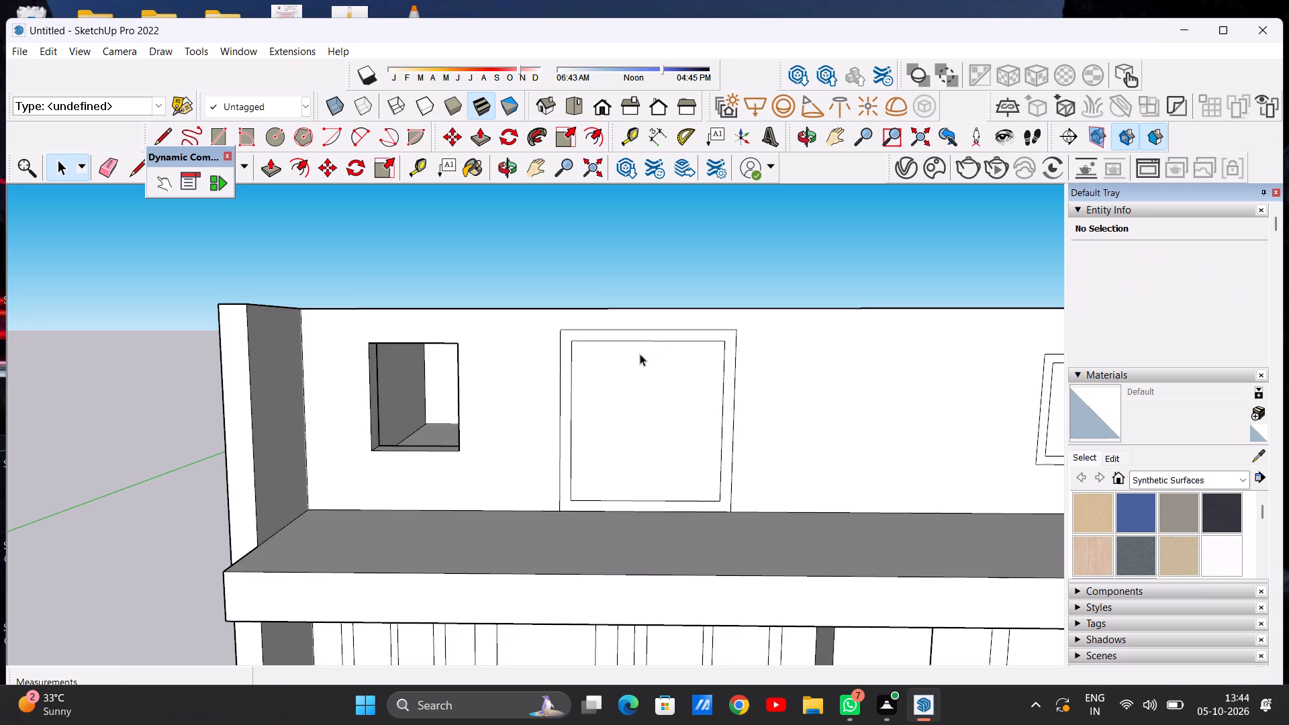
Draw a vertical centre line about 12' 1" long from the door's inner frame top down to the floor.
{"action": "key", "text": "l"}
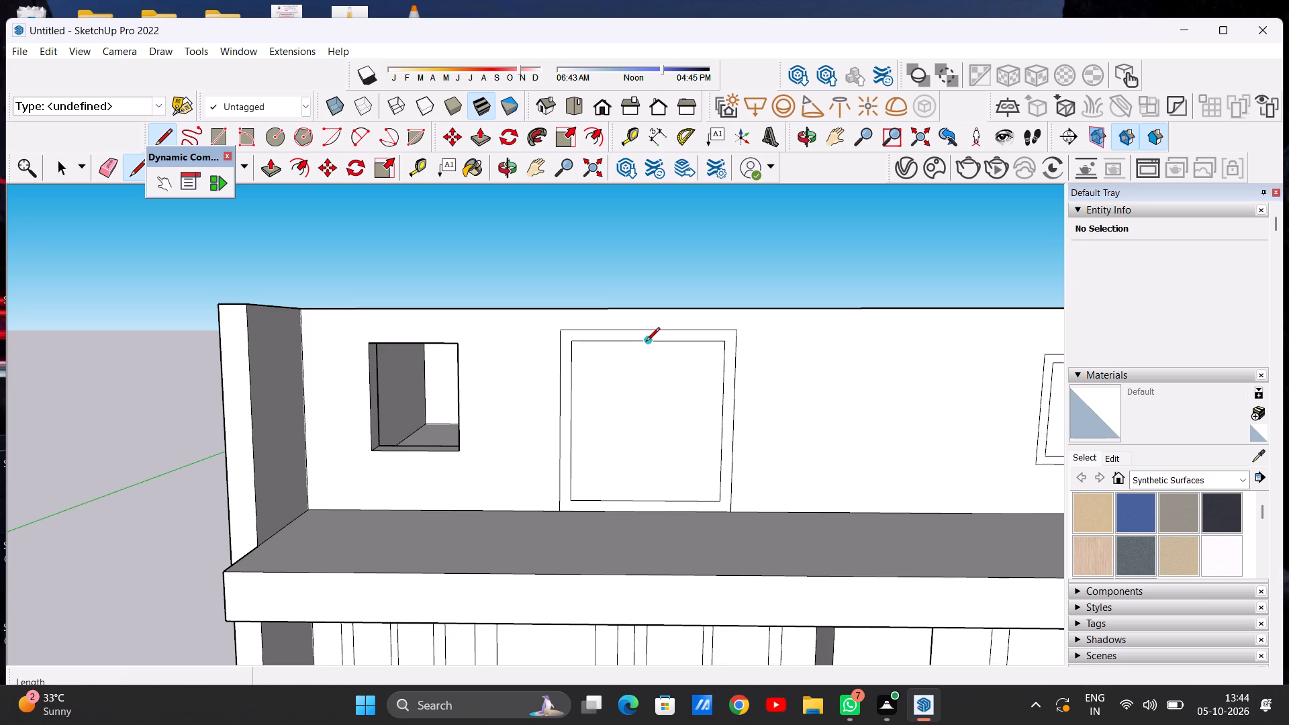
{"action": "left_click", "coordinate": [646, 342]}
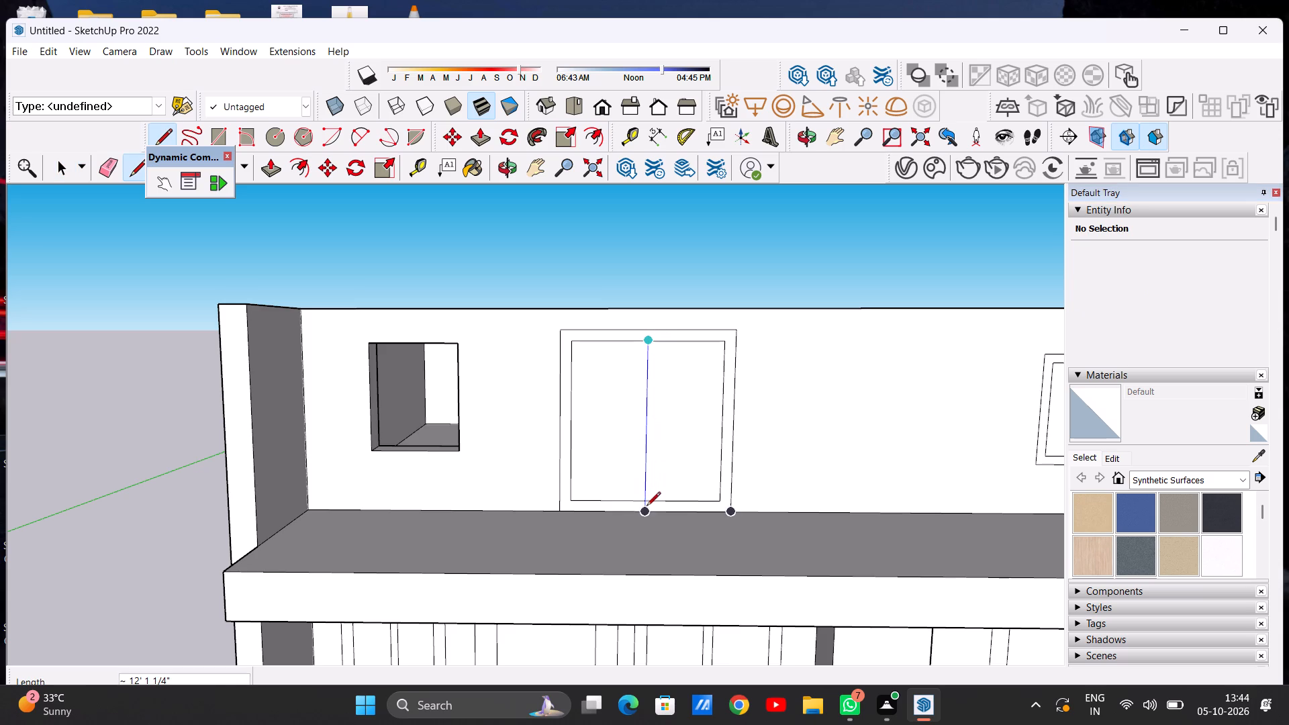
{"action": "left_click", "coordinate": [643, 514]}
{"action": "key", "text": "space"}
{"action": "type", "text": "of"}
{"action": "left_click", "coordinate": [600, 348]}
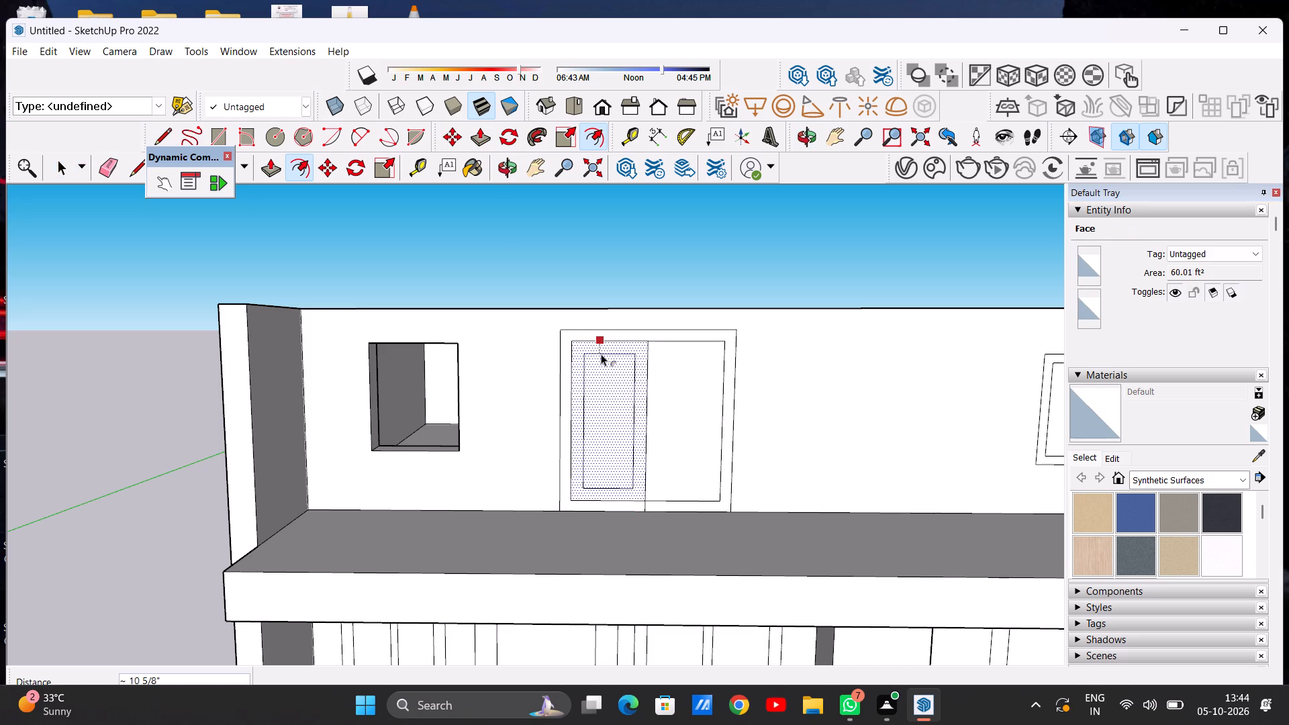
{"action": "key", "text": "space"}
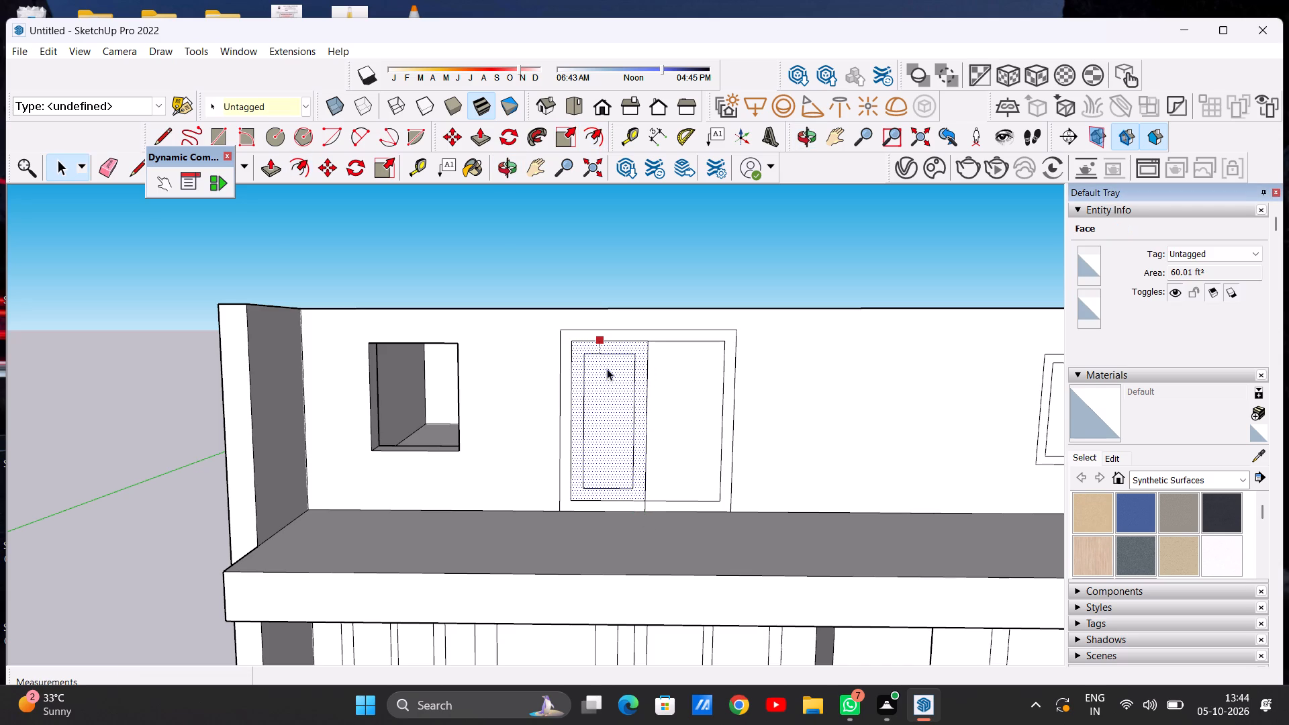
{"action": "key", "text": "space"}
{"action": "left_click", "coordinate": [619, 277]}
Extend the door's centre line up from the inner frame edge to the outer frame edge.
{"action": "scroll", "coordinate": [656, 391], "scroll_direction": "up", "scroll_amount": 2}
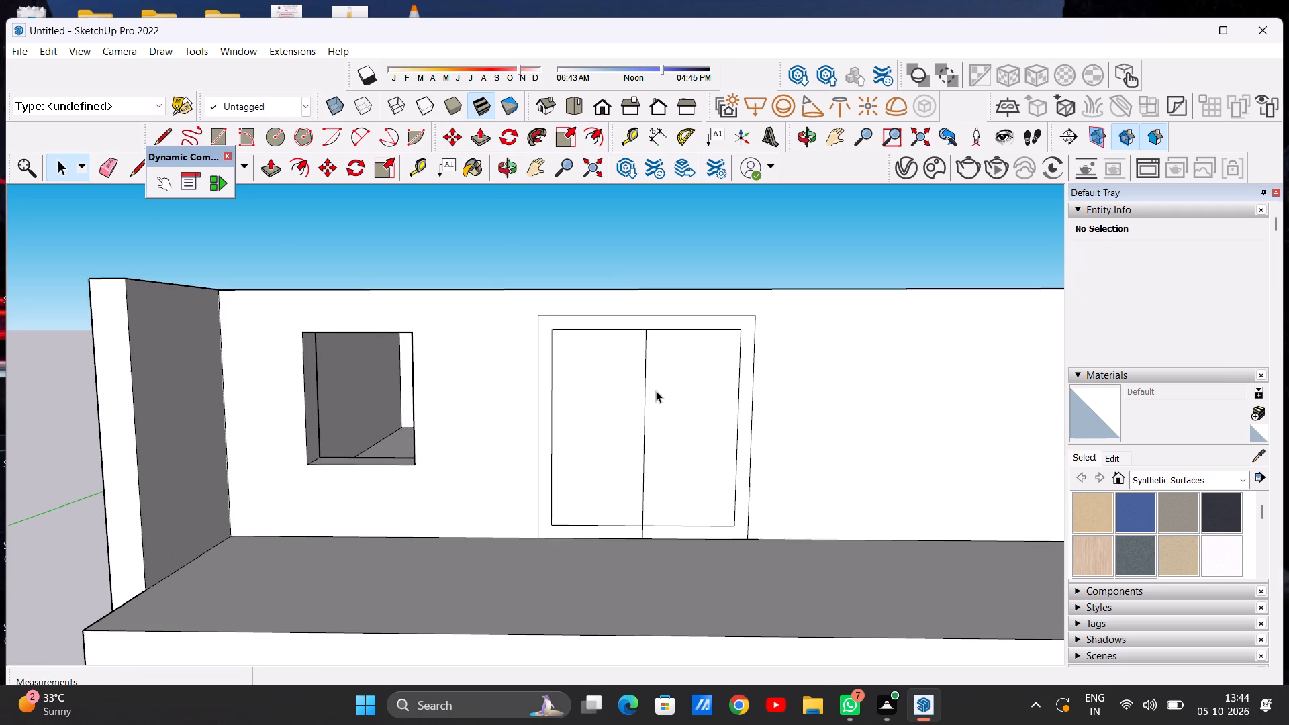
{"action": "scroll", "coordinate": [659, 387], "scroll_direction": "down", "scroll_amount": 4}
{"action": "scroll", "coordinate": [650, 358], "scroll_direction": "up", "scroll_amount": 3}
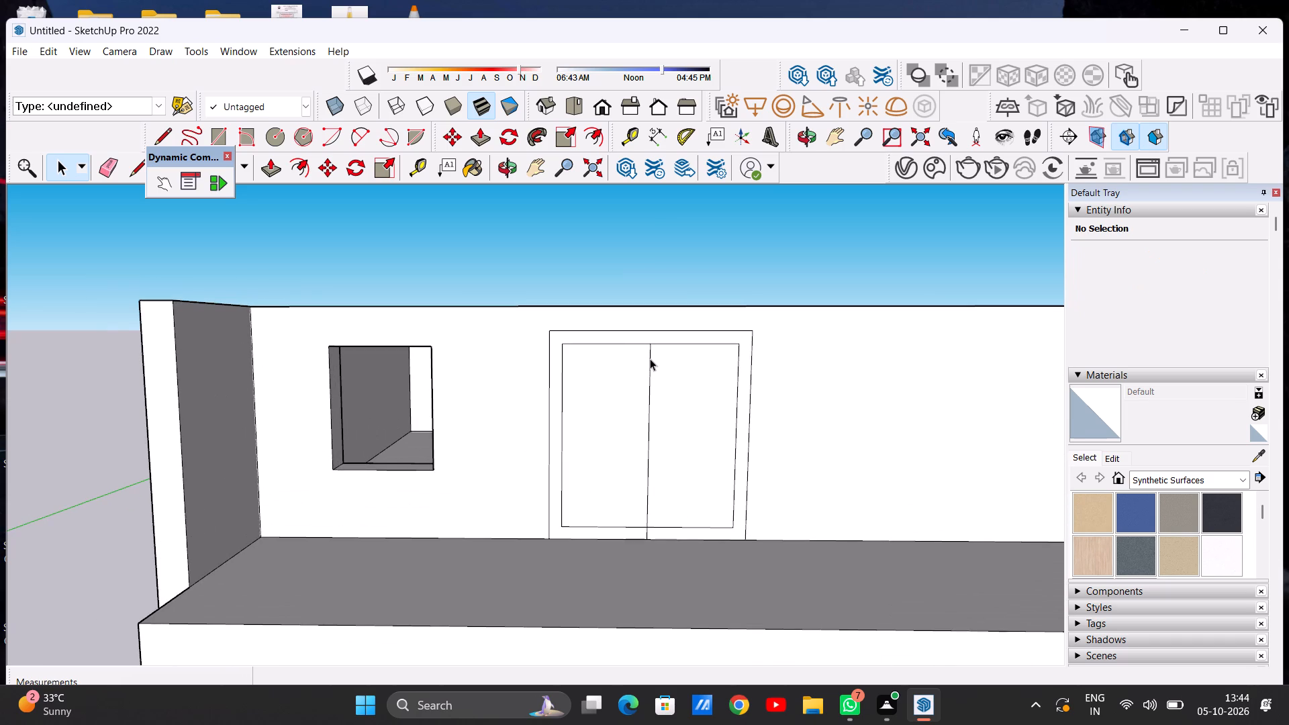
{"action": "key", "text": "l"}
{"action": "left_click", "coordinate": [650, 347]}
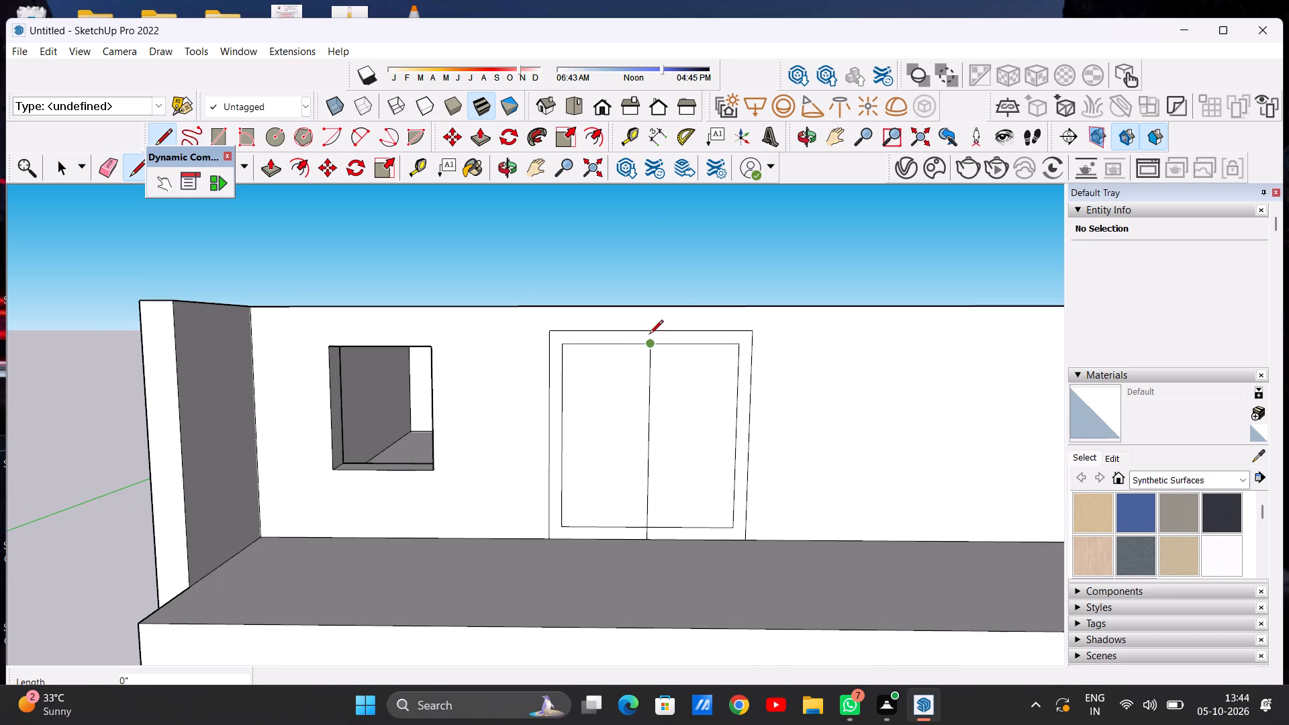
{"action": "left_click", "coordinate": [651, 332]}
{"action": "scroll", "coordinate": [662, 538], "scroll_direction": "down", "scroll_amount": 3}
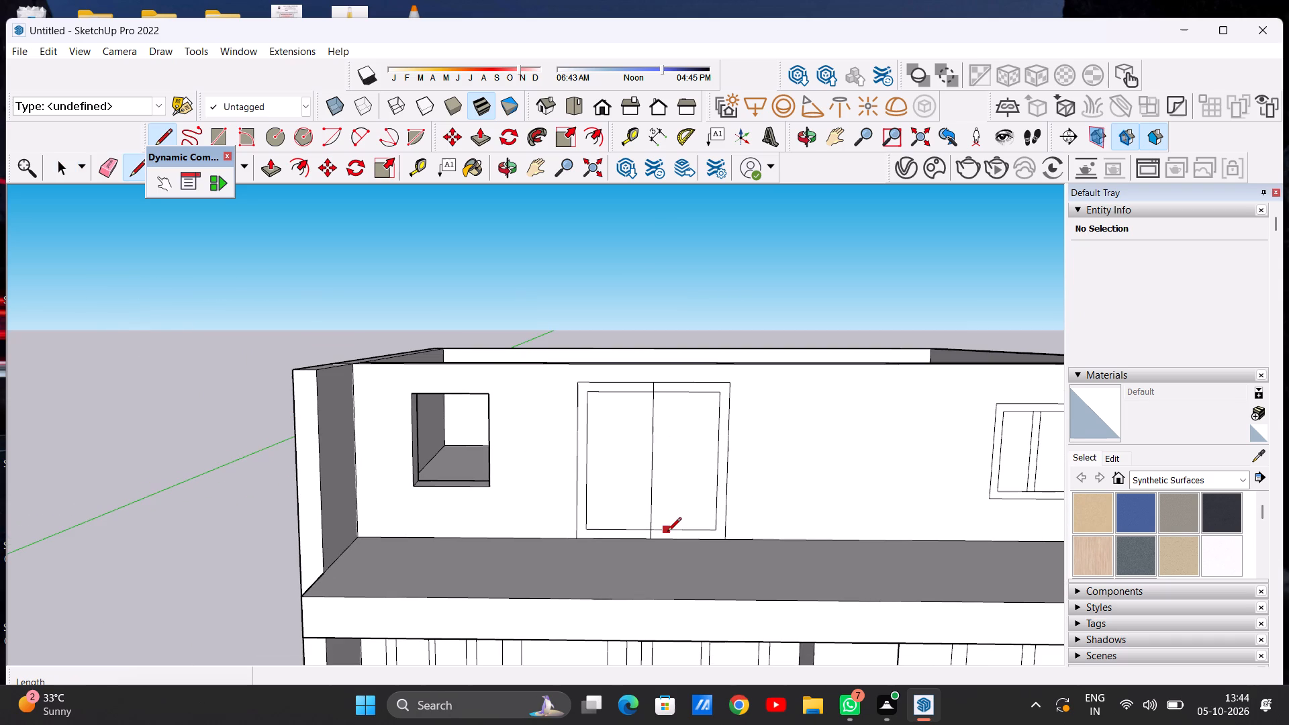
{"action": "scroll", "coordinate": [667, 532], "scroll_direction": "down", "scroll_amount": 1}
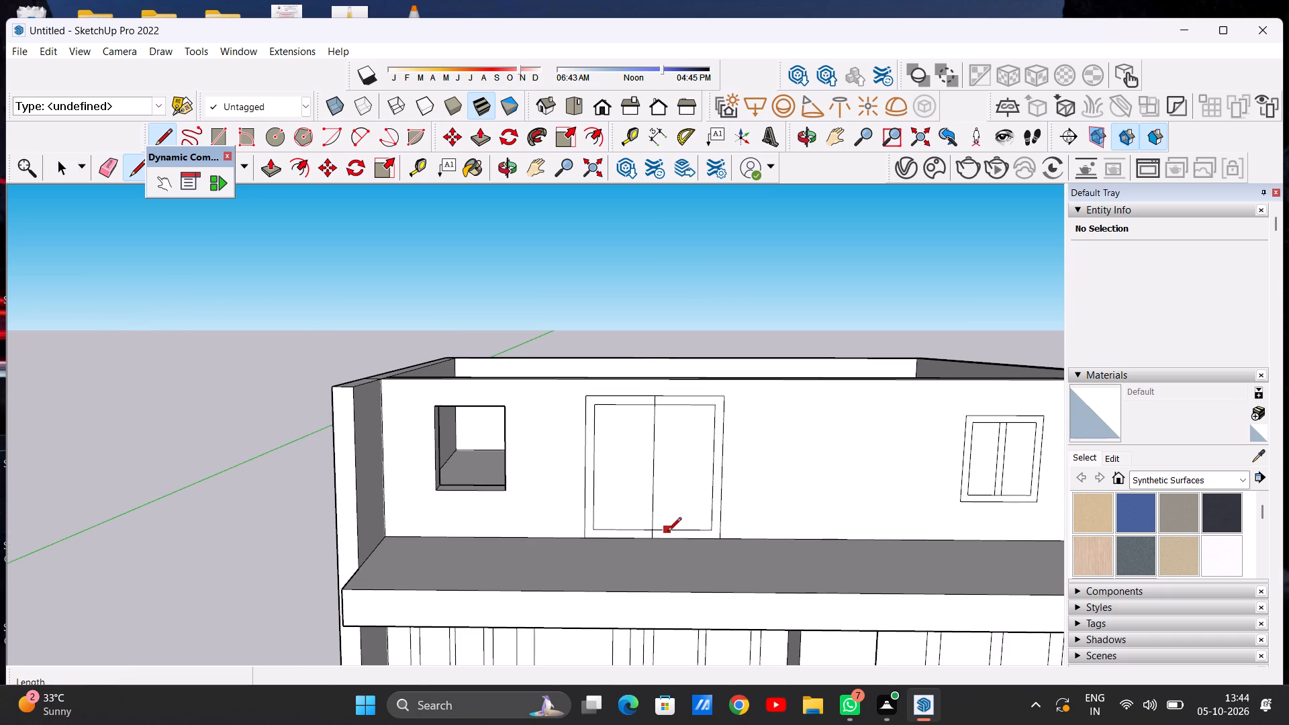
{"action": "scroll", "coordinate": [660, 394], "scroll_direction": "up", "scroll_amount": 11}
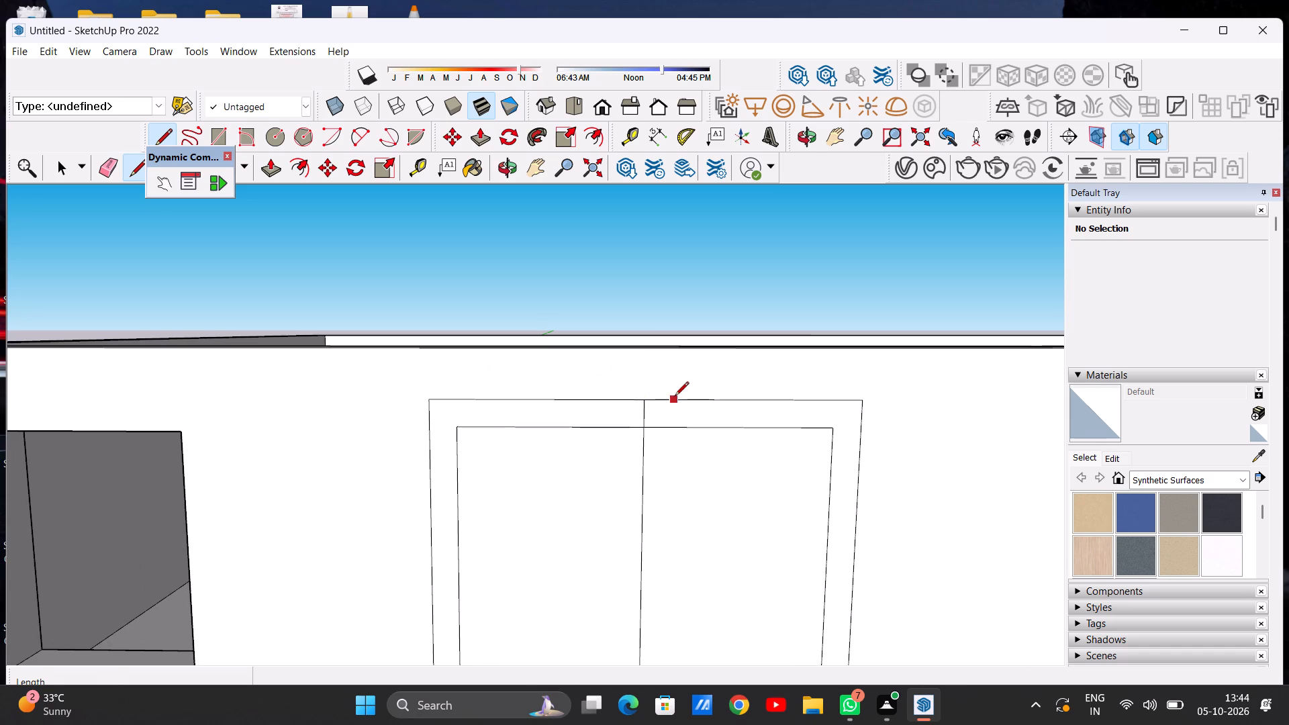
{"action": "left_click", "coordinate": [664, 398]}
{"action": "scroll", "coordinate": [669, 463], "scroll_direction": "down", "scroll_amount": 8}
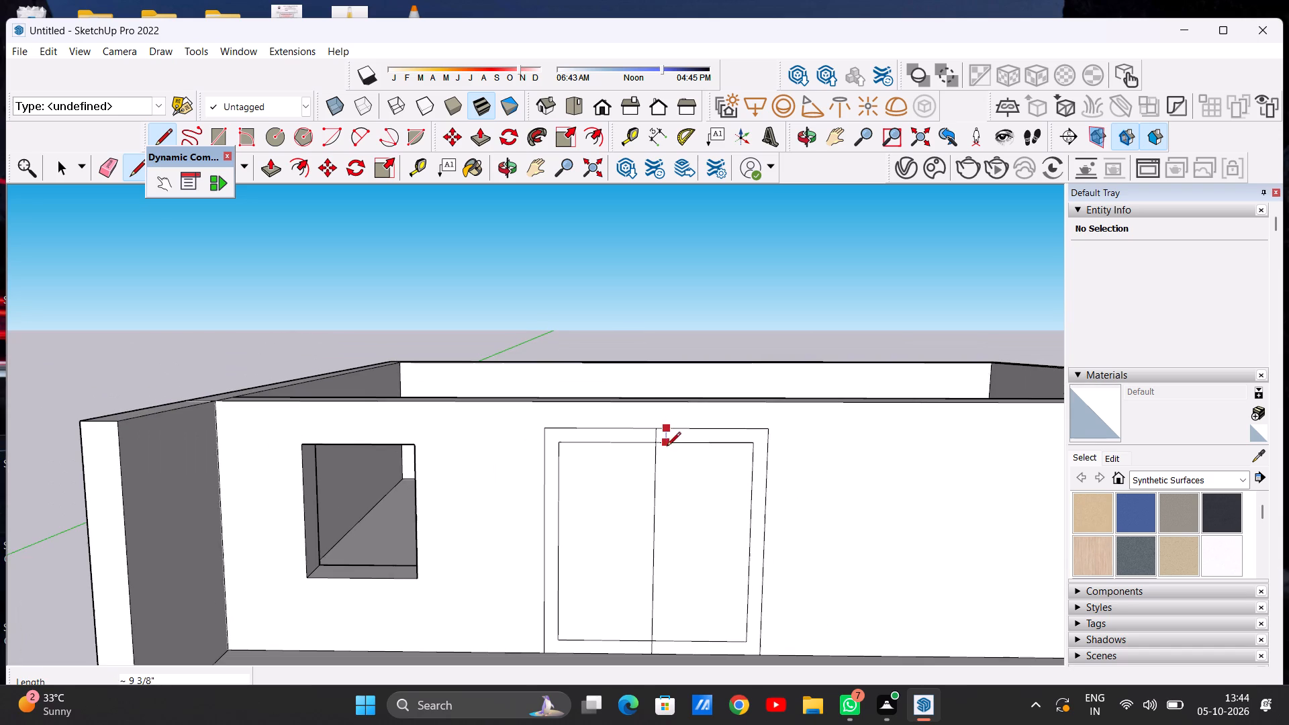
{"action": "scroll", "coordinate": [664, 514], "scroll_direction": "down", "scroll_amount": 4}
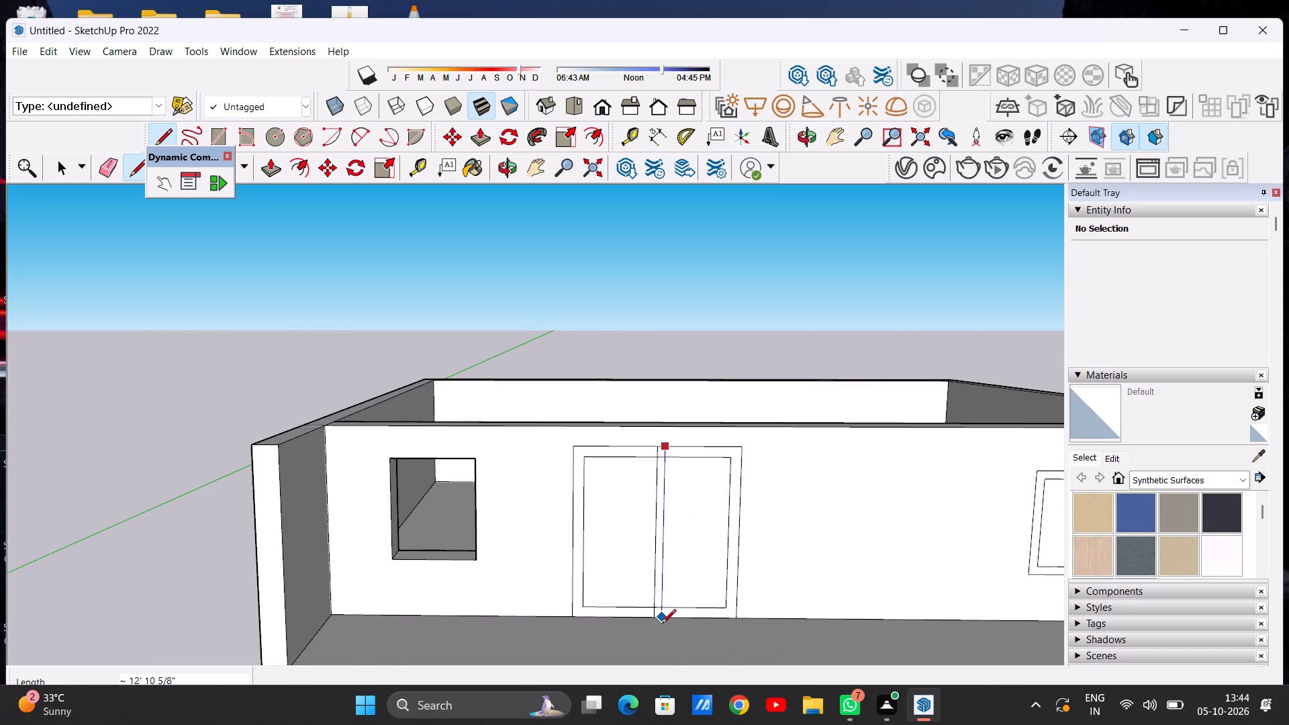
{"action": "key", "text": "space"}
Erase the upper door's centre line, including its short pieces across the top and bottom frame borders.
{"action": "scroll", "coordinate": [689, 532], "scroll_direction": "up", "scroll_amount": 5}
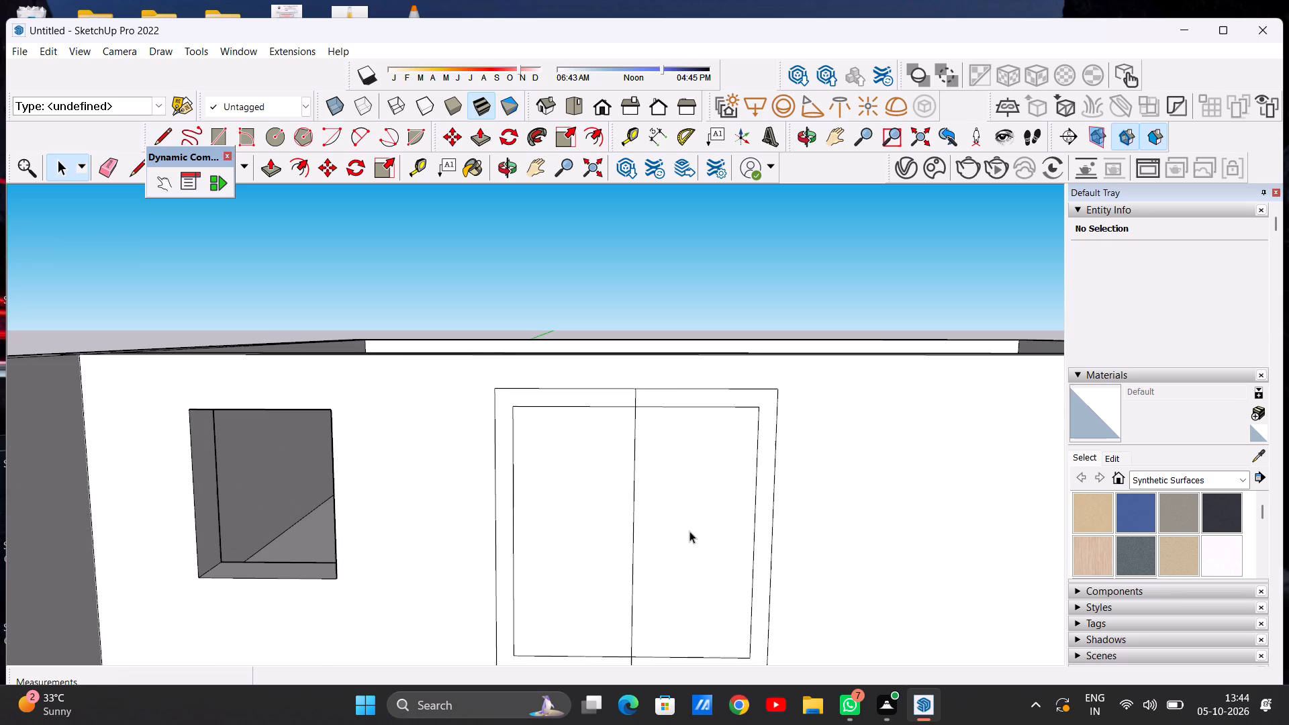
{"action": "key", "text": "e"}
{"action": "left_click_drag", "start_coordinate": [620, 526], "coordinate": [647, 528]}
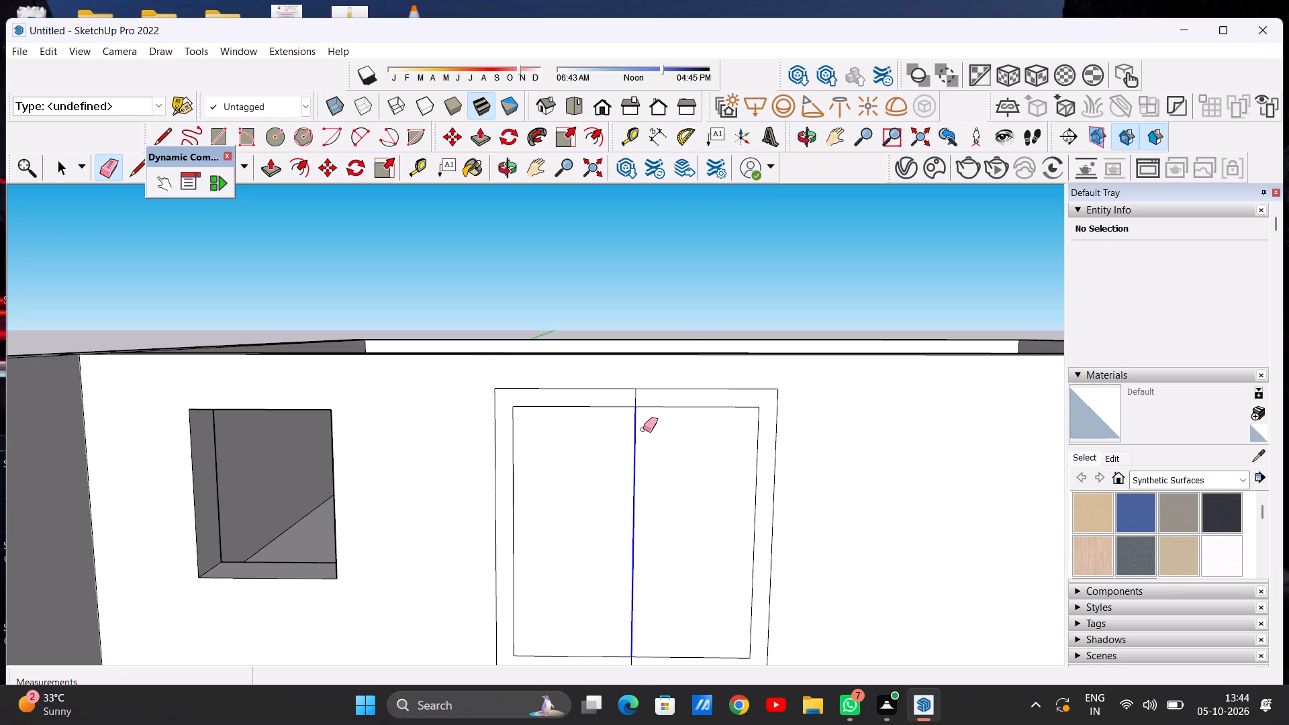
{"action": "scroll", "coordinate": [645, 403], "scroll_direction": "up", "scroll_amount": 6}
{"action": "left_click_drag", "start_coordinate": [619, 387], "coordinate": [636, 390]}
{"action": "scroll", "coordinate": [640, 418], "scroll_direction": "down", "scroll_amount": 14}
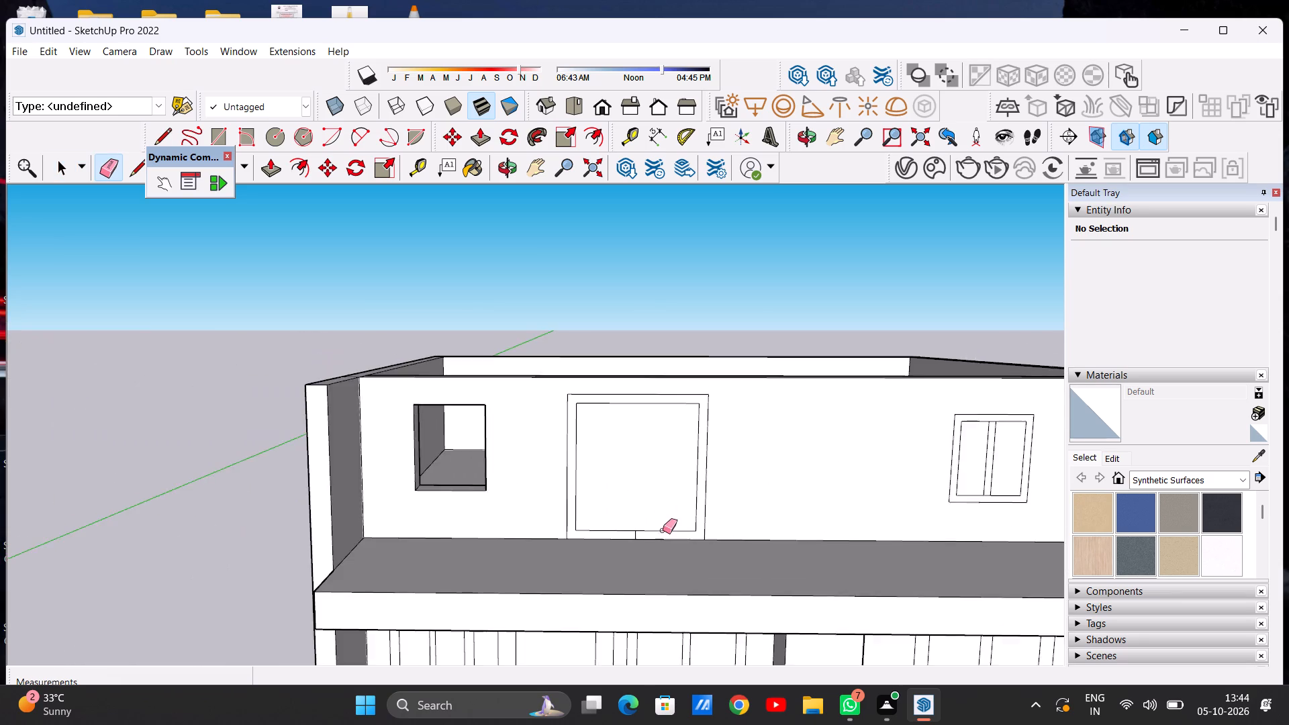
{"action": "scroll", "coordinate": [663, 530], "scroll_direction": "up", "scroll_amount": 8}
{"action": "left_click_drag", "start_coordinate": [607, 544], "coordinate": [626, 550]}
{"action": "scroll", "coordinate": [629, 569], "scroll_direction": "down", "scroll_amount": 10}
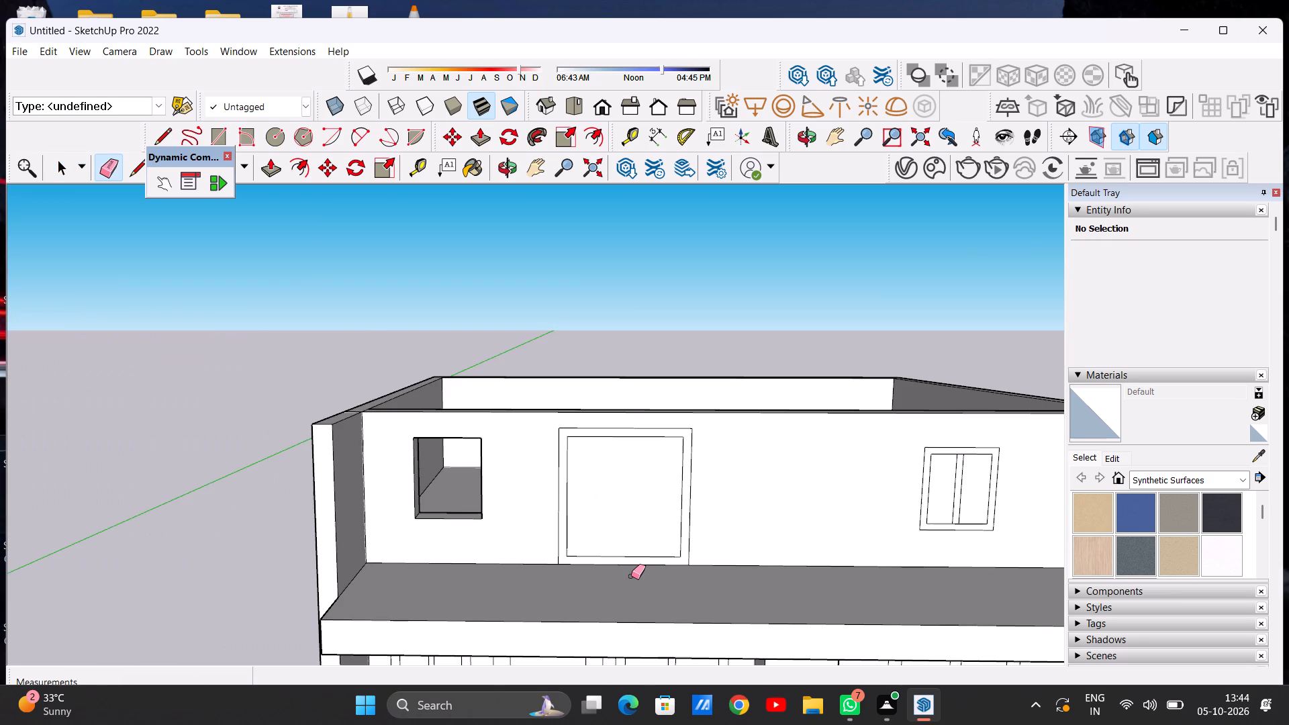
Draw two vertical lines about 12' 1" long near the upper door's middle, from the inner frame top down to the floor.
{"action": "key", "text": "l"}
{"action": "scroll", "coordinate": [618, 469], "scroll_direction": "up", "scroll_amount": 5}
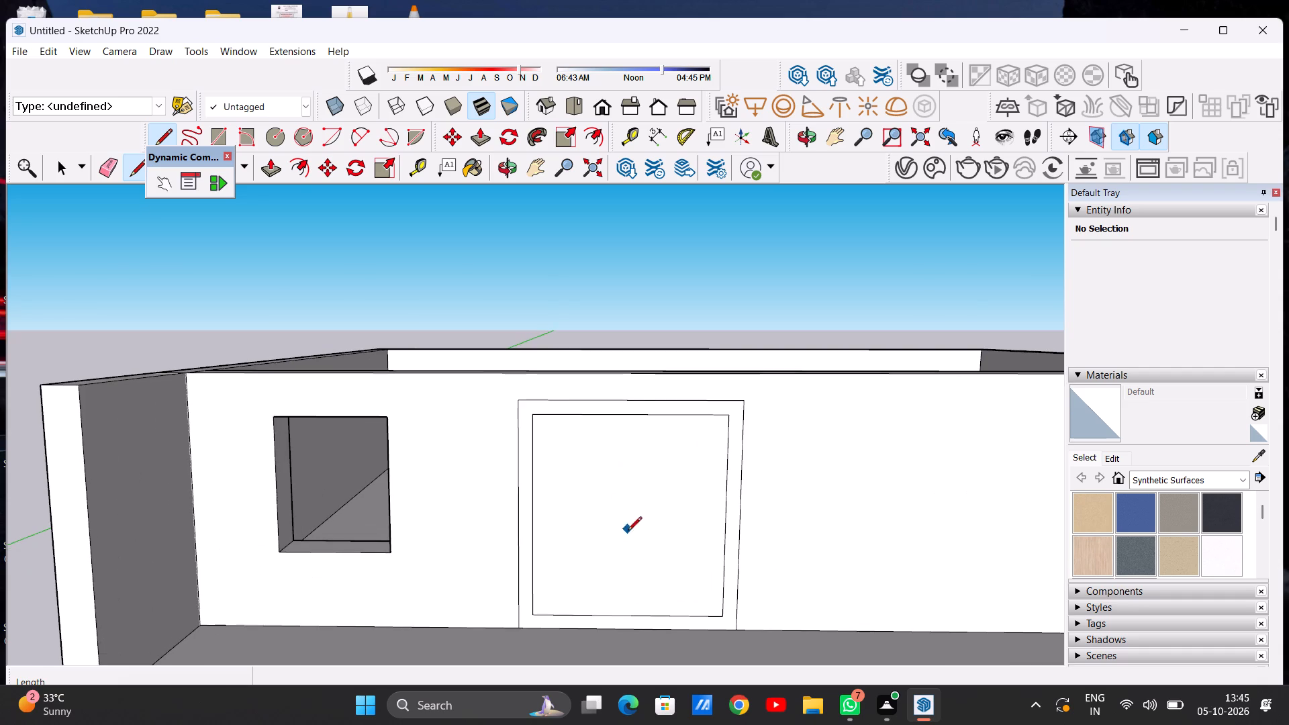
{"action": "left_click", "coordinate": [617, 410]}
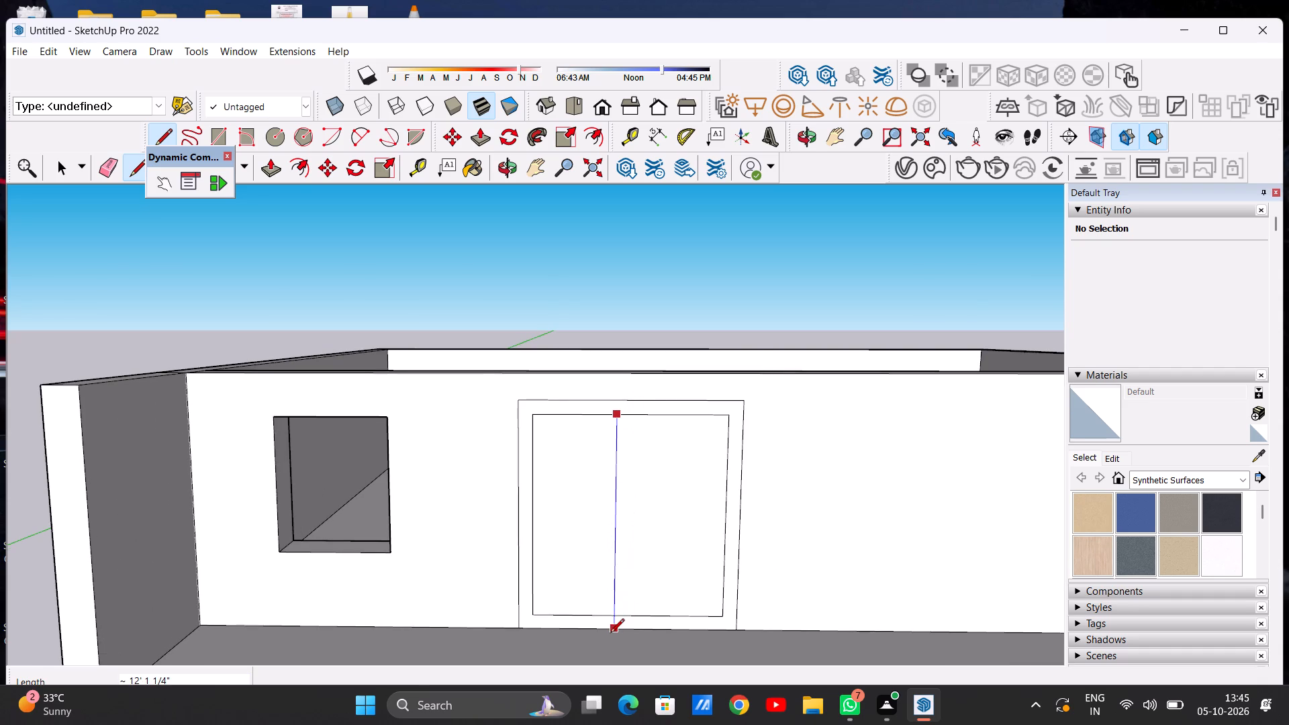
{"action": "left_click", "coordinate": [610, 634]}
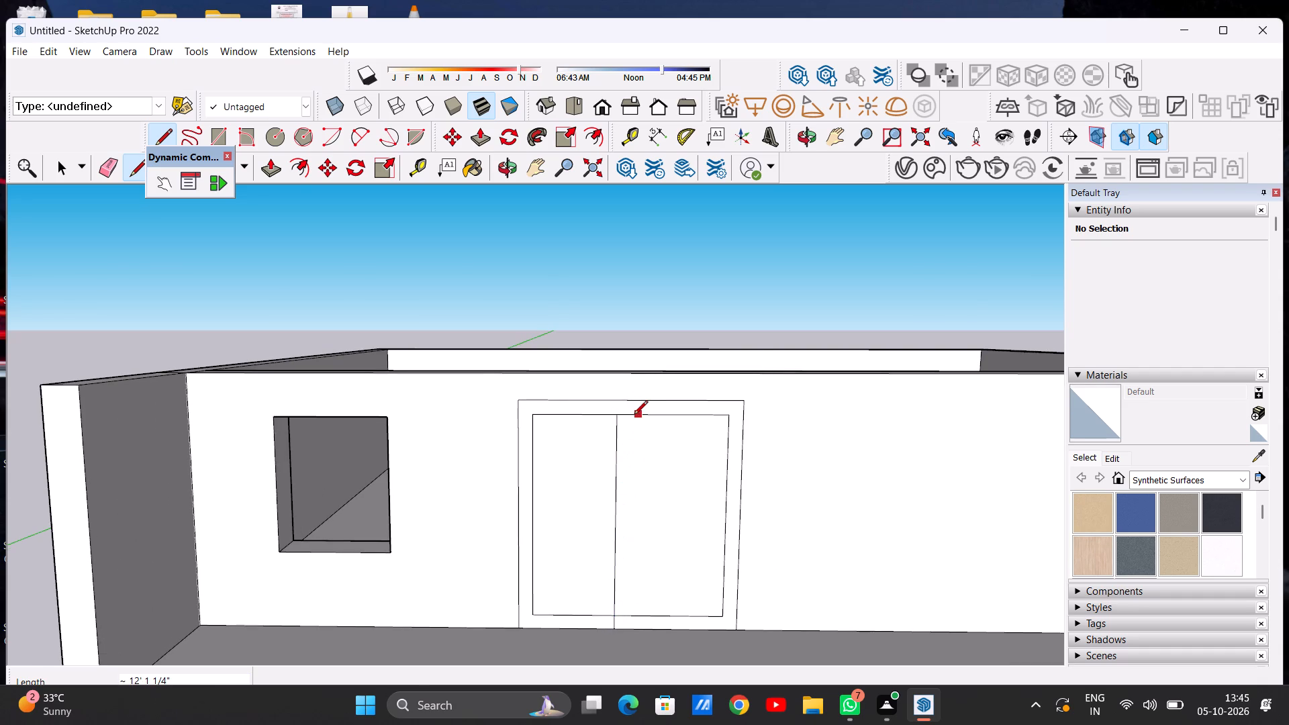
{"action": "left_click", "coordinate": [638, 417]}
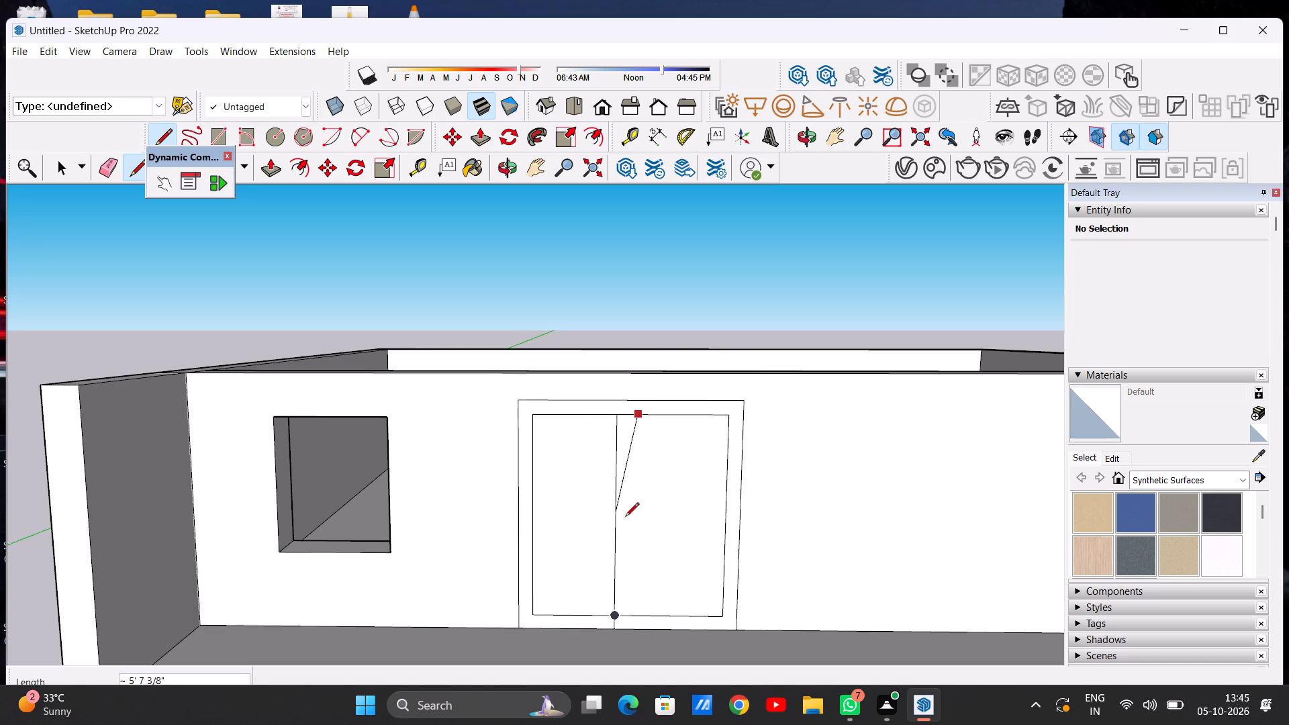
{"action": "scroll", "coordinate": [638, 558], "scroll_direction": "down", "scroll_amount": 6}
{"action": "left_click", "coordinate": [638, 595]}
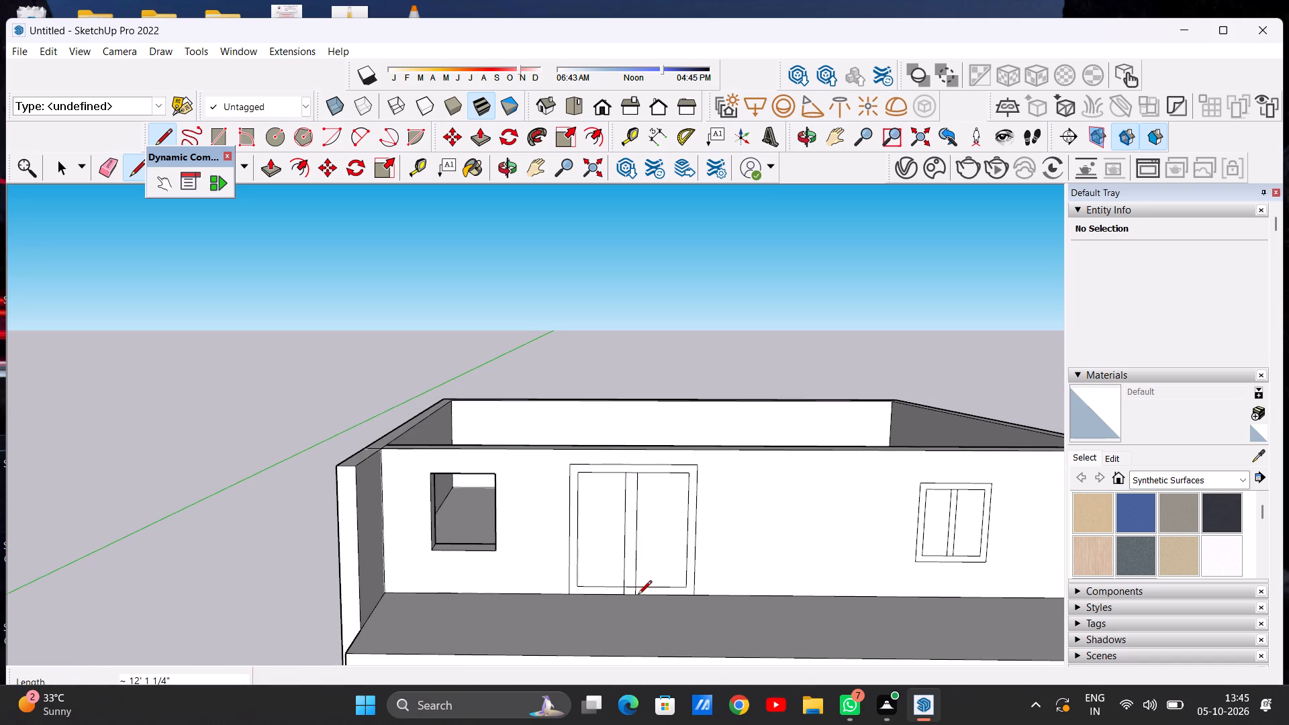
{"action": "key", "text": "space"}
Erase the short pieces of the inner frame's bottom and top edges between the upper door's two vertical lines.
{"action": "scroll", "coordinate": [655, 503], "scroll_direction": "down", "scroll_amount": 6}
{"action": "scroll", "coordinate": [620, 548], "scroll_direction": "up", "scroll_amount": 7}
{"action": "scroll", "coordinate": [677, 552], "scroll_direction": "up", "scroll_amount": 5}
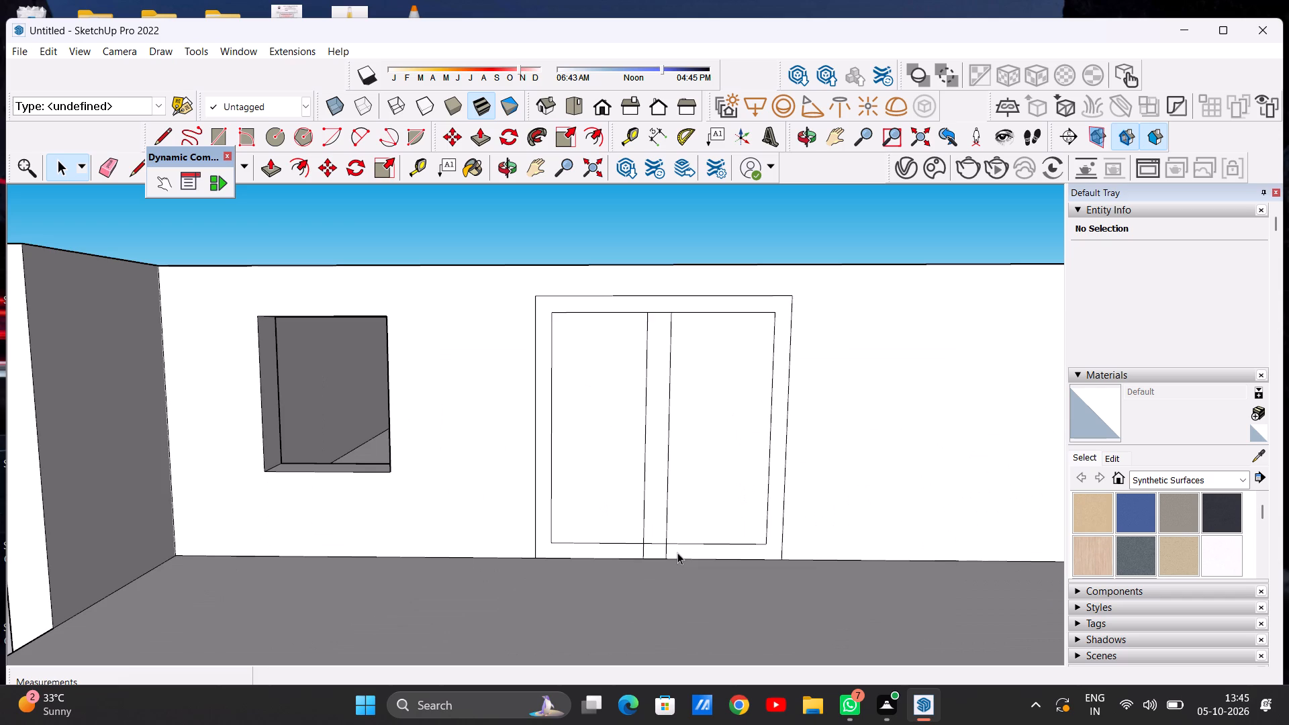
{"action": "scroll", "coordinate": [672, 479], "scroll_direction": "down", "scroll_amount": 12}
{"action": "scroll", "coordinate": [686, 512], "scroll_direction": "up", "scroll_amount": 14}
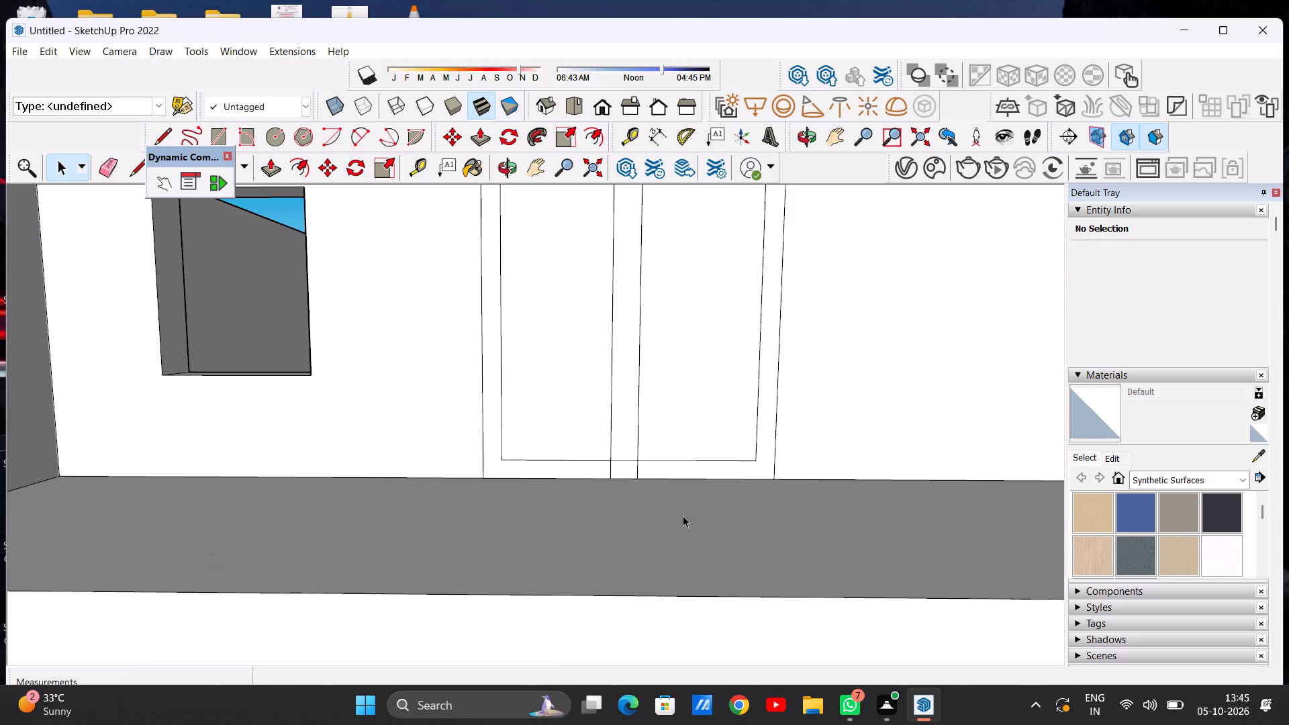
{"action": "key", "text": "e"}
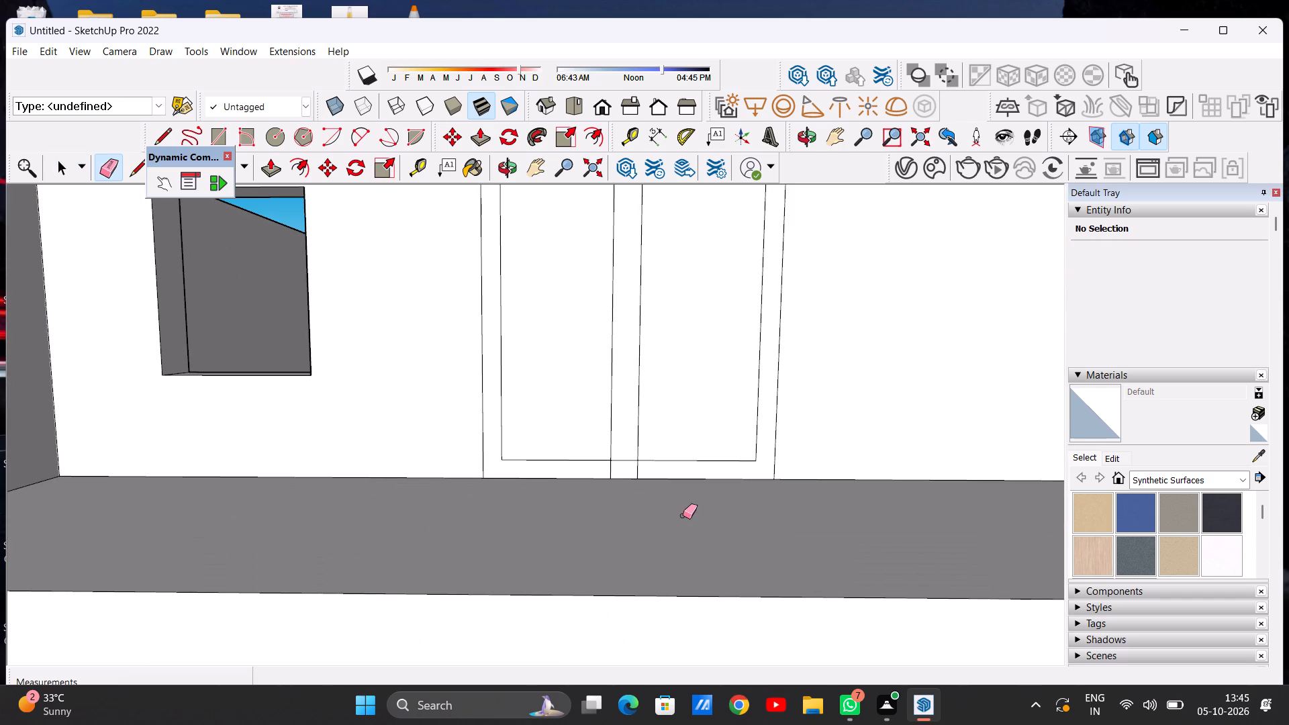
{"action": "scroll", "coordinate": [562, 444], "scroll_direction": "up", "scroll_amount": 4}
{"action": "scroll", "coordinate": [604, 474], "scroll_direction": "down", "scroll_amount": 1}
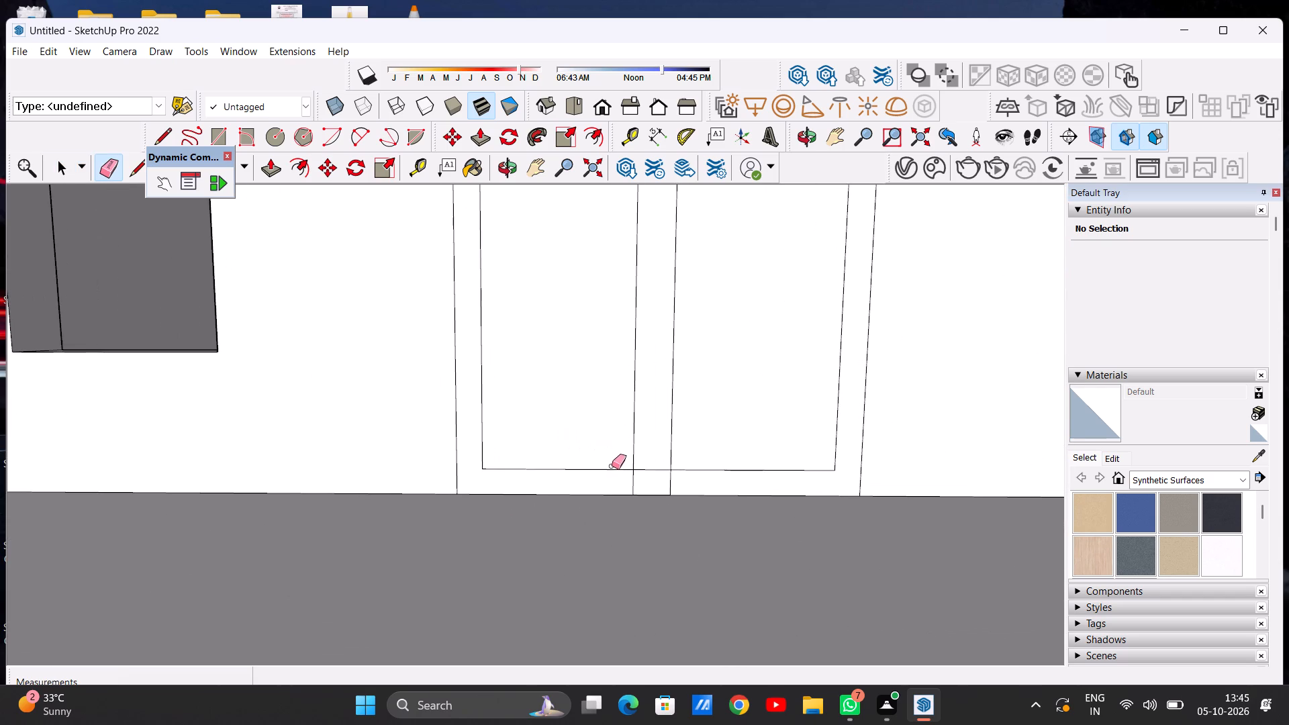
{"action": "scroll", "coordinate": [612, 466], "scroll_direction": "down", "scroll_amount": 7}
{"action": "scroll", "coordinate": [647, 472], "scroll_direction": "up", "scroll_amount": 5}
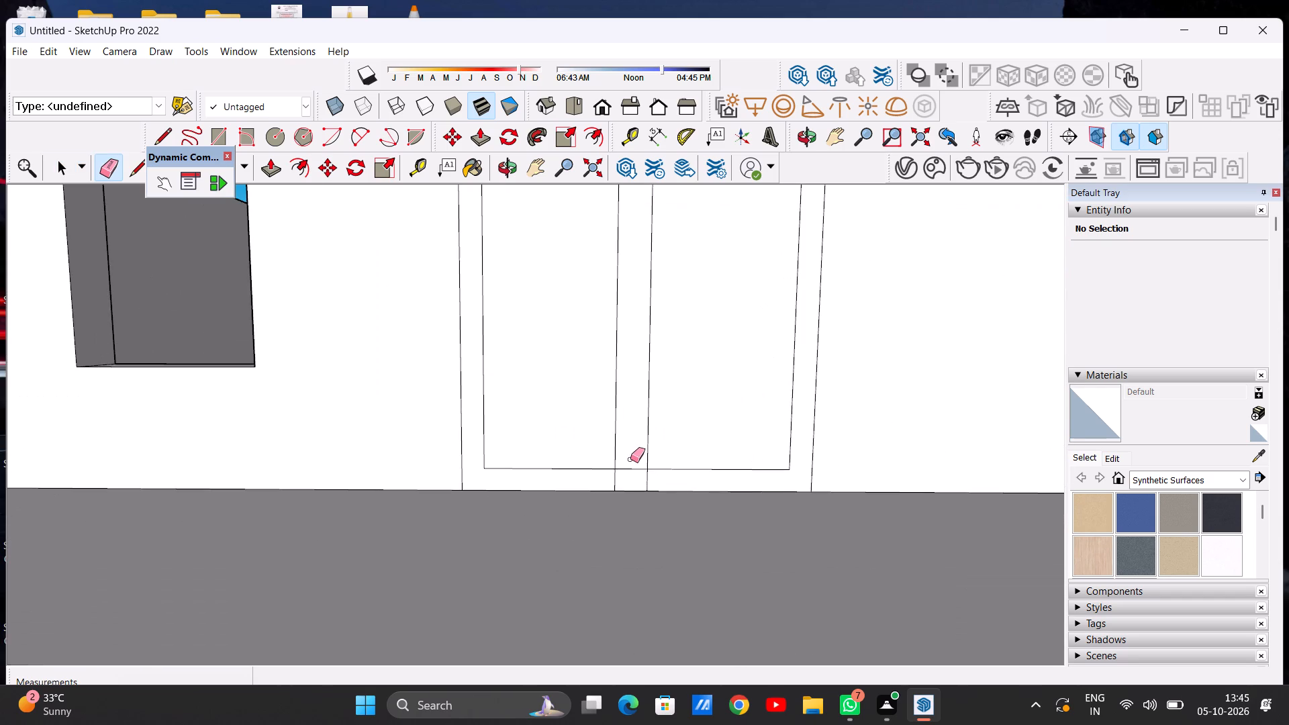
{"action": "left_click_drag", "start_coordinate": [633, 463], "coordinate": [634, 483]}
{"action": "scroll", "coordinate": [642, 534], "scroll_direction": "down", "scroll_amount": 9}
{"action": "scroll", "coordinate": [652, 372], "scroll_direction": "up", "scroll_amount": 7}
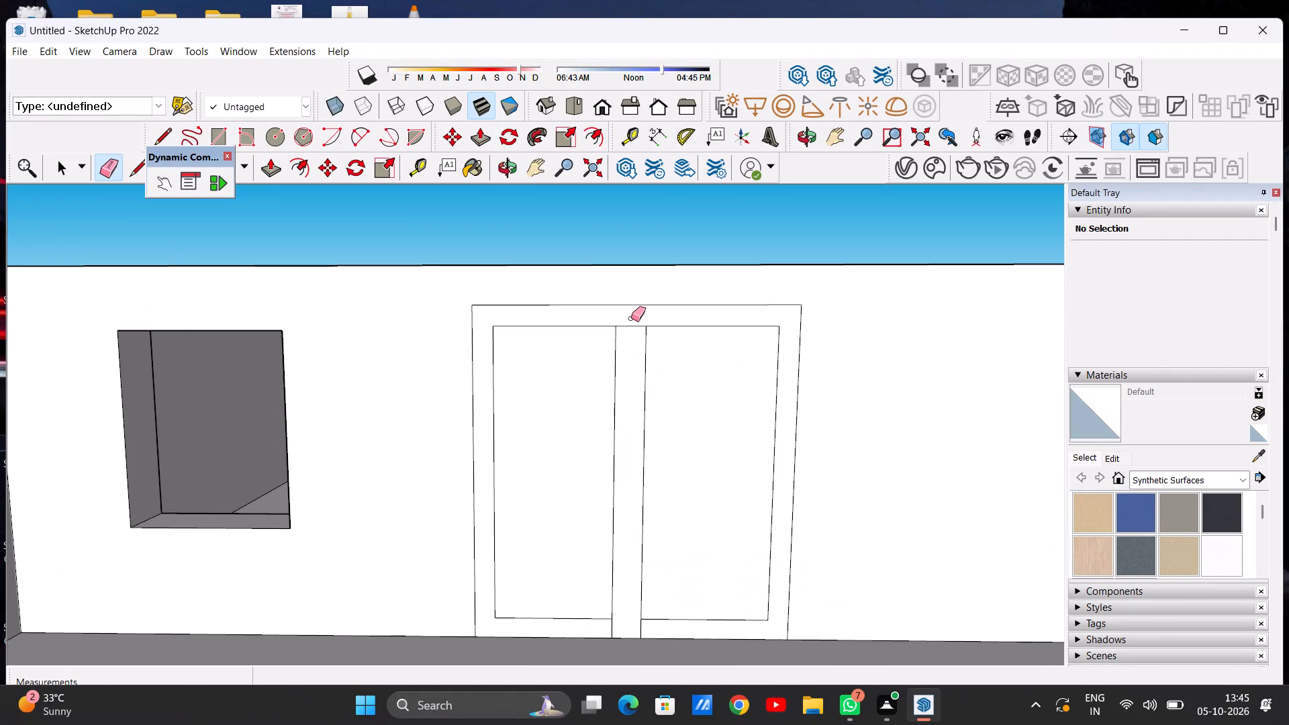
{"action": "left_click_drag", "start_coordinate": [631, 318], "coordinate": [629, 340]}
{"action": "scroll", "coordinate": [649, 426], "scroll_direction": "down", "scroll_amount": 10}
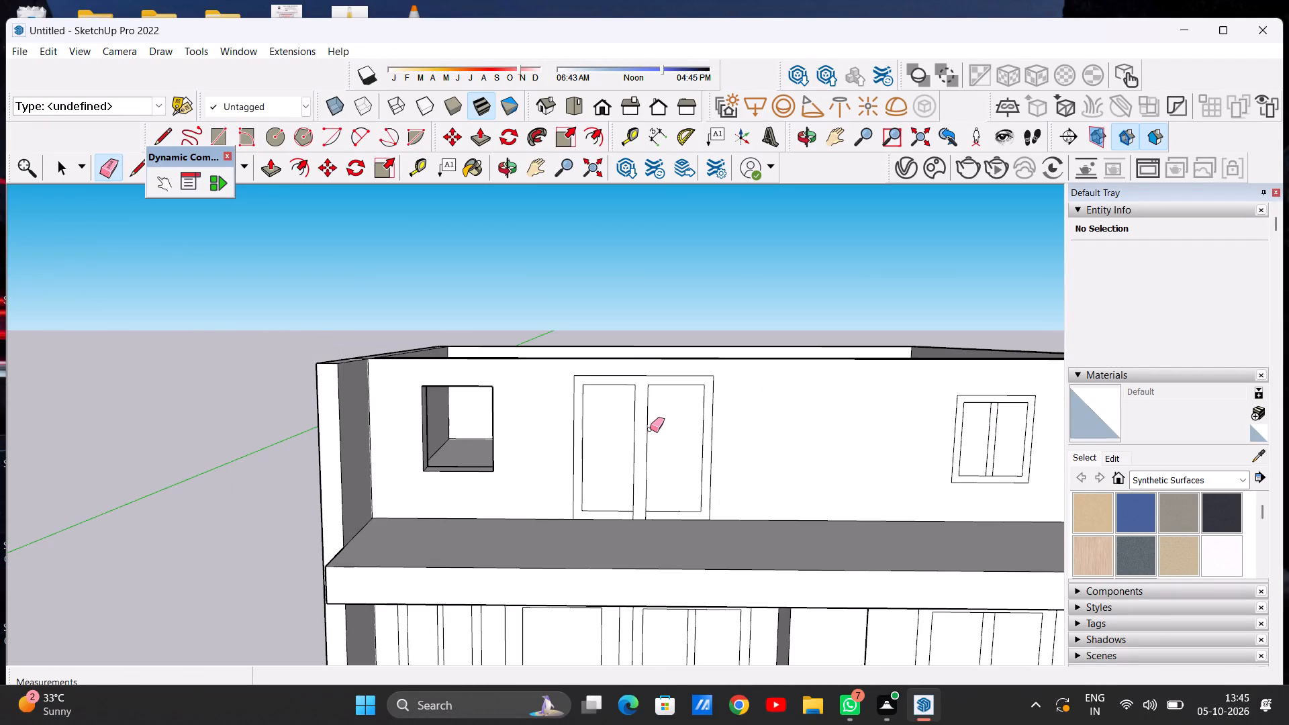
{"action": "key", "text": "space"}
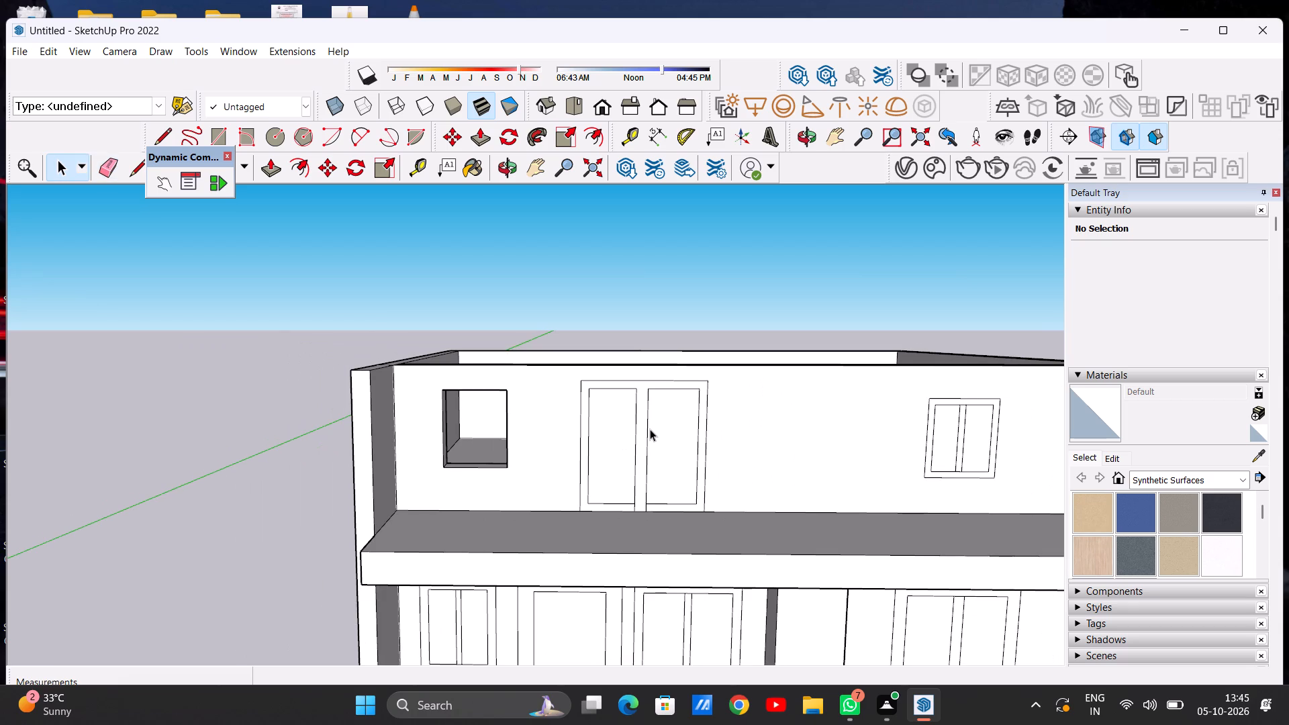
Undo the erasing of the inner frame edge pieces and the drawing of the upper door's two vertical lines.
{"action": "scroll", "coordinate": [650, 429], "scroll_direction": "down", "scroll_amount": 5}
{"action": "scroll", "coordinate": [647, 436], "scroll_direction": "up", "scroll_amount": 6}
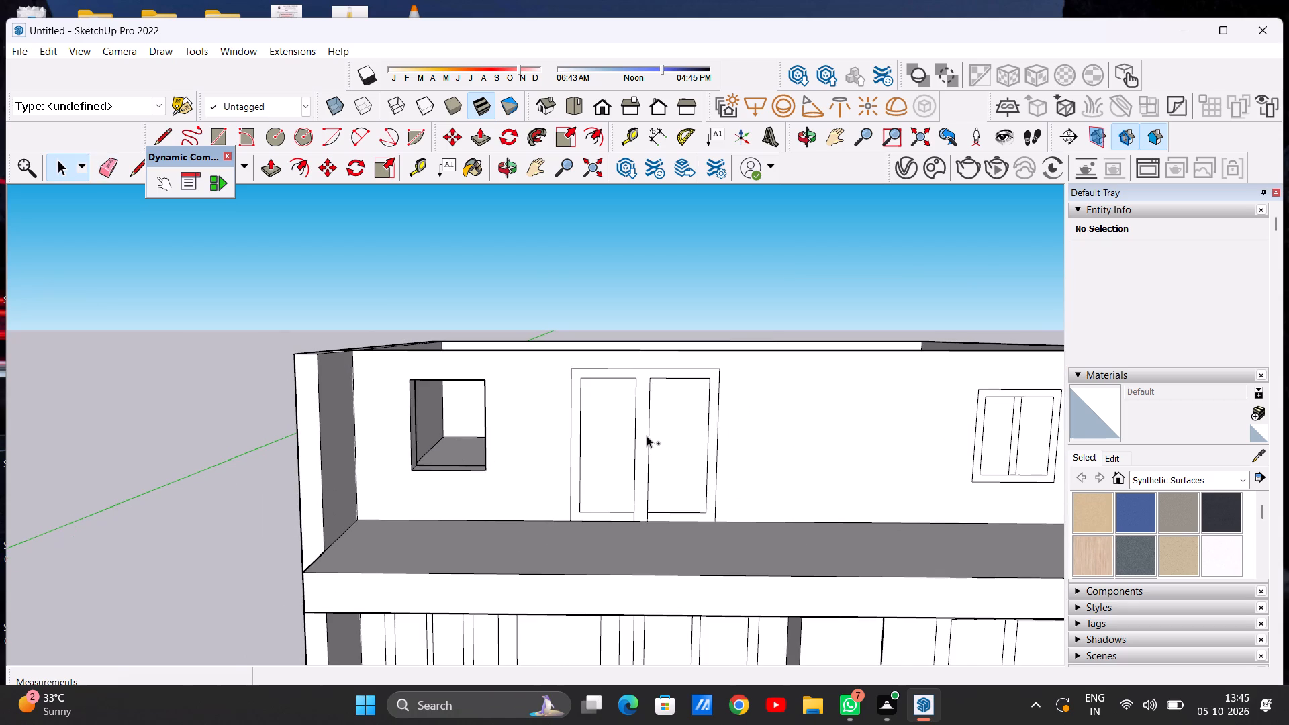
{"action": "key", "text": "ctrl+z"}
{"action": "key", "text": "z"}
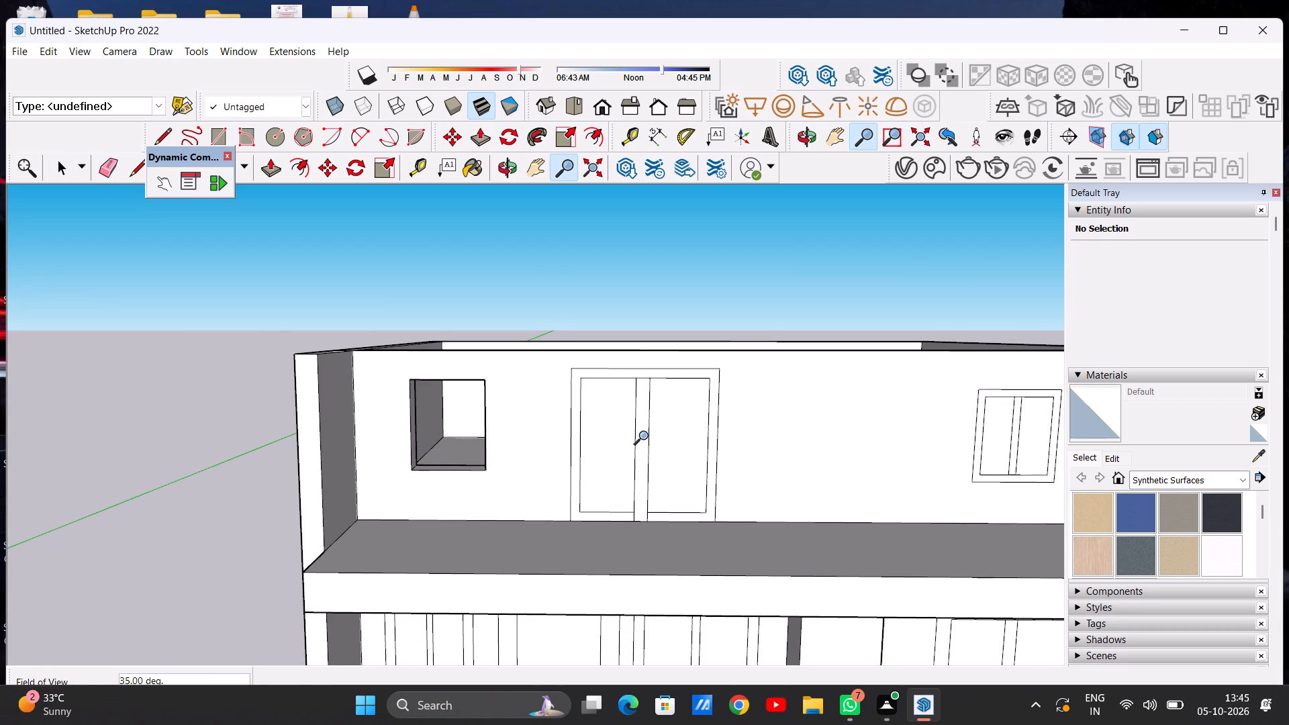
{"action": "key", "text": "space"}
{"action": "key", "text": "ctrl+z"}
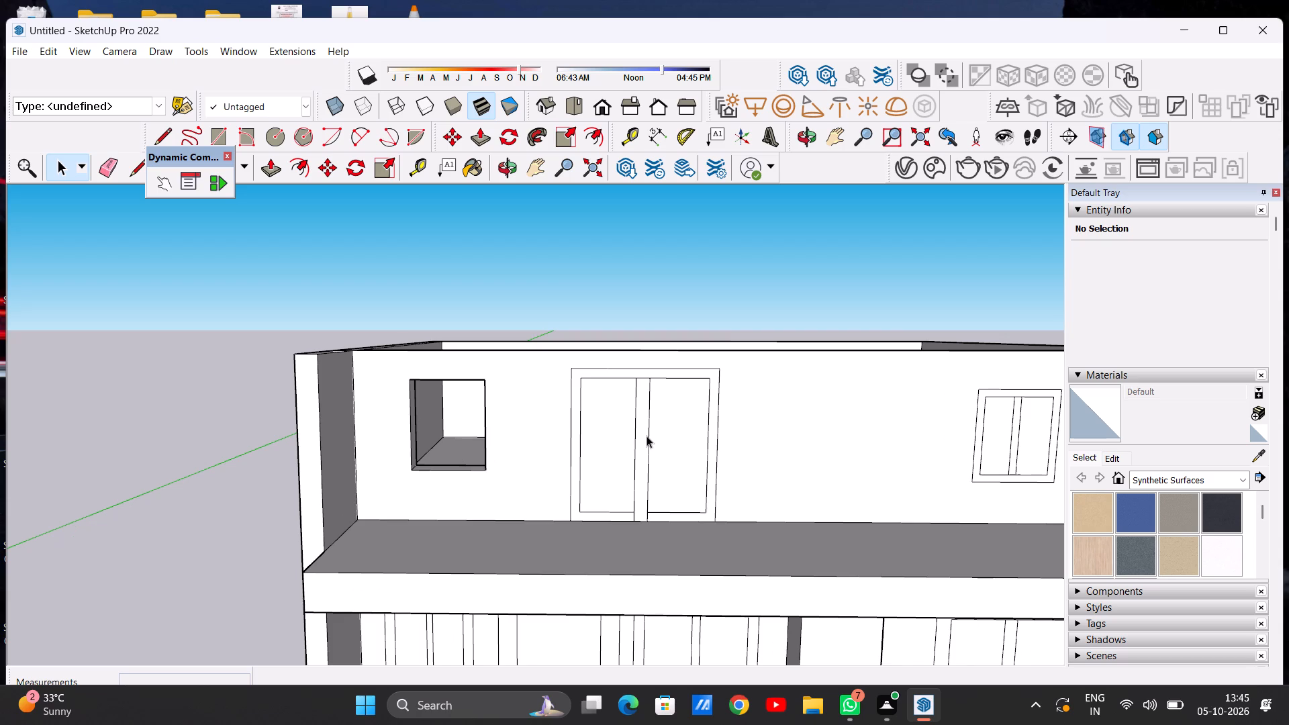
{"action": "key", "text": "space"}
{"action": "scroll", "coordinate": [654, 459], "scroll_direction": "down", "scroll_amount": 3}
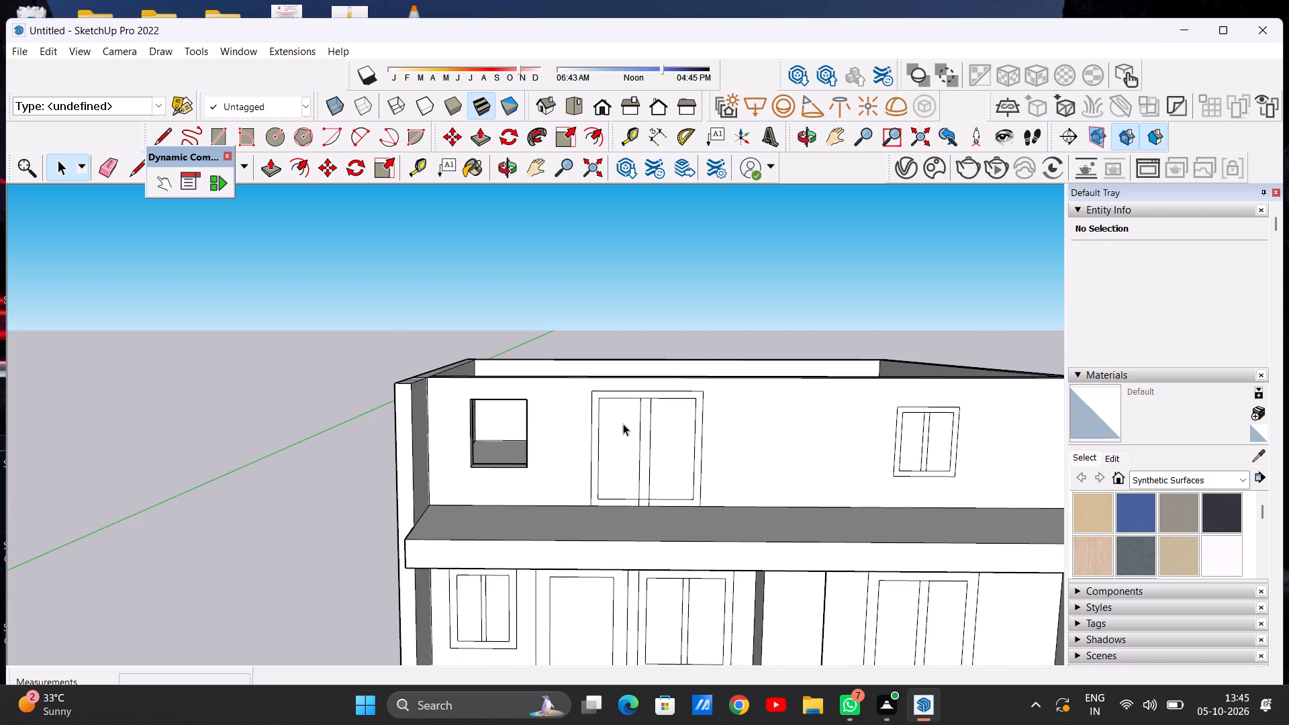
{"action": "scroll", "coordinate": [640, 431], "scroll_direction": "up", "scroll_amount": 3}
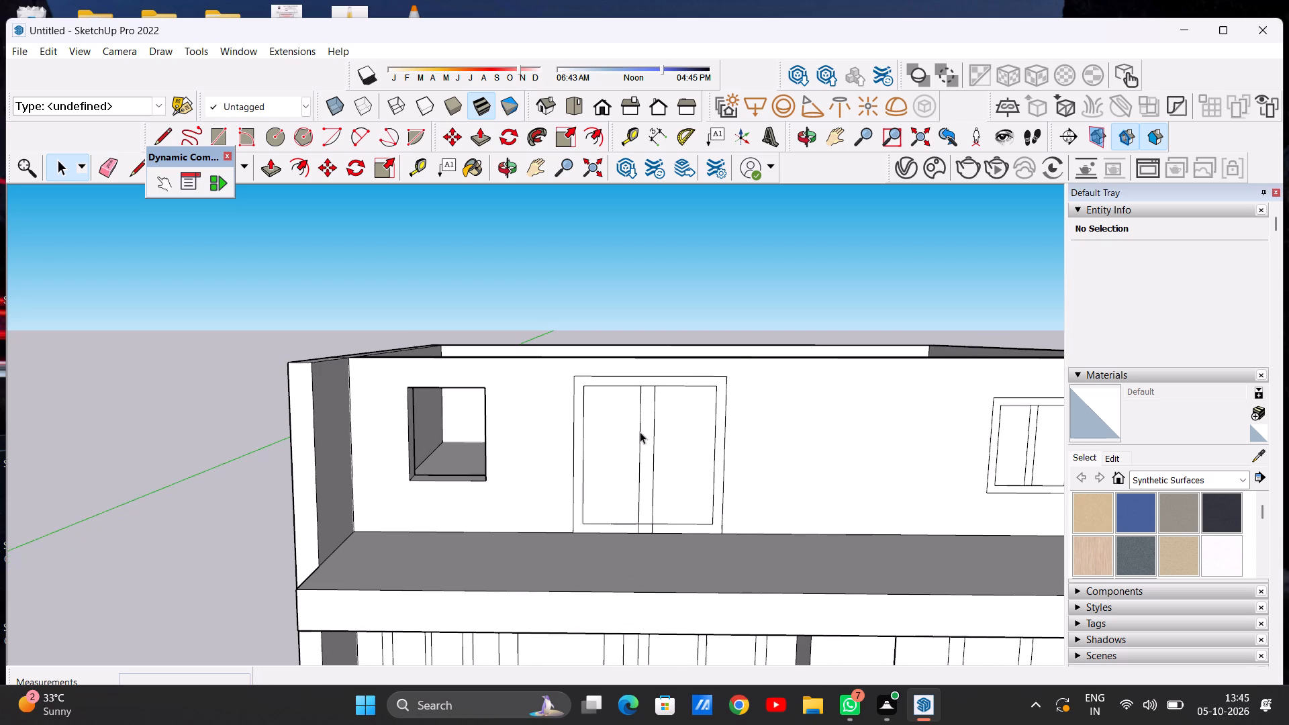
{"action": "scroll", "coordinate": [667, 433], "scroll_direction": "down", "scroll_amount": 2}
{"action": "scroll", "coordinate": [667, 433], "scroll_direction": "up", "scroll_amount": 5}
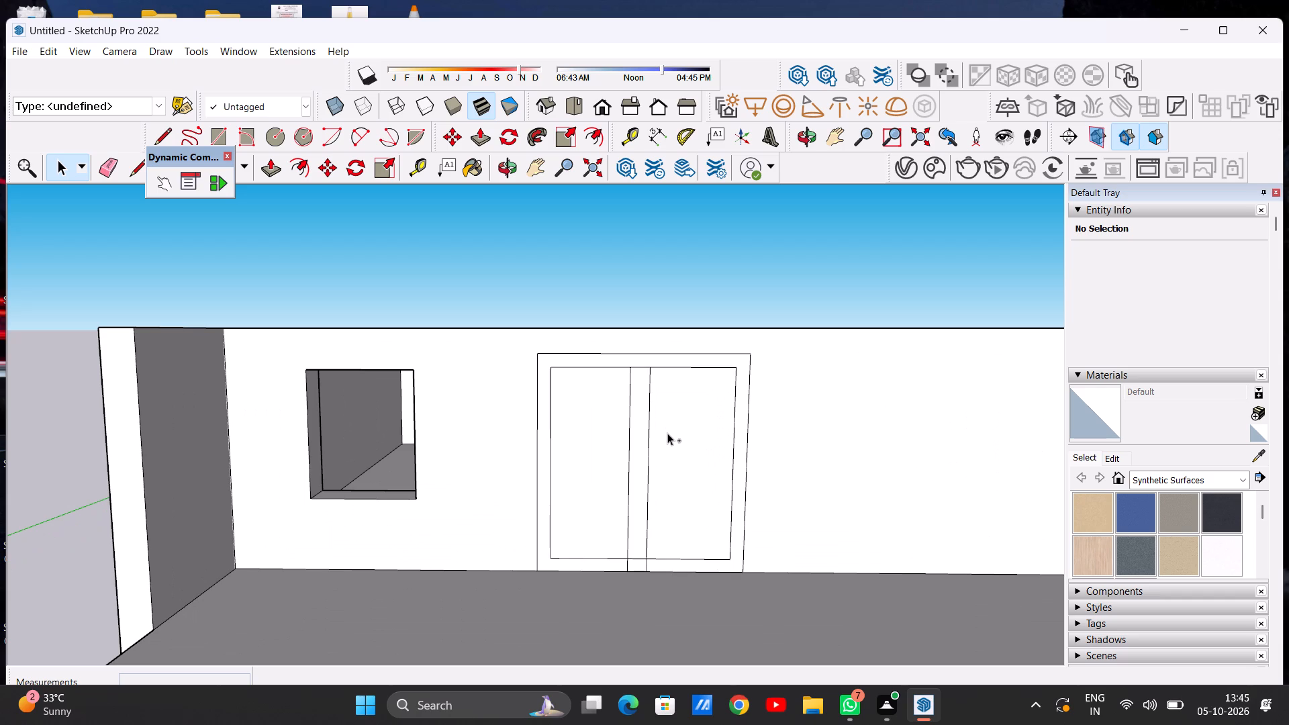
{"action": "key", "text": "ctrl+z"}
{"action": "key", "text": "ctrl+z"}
Draw two middle vertical lines from the upper door's inner frame top: one 11' 4" to the inner bottom edge, one 12' 1" to the floor.
{"action": "scroll", "coordinate": [654, 448], "scroll_direction": "down", "scroll_amount": 4}
{"action": "scroll", "coordinate": [647, 447], "scroll_direction": "up", "scroll_amount": 5}
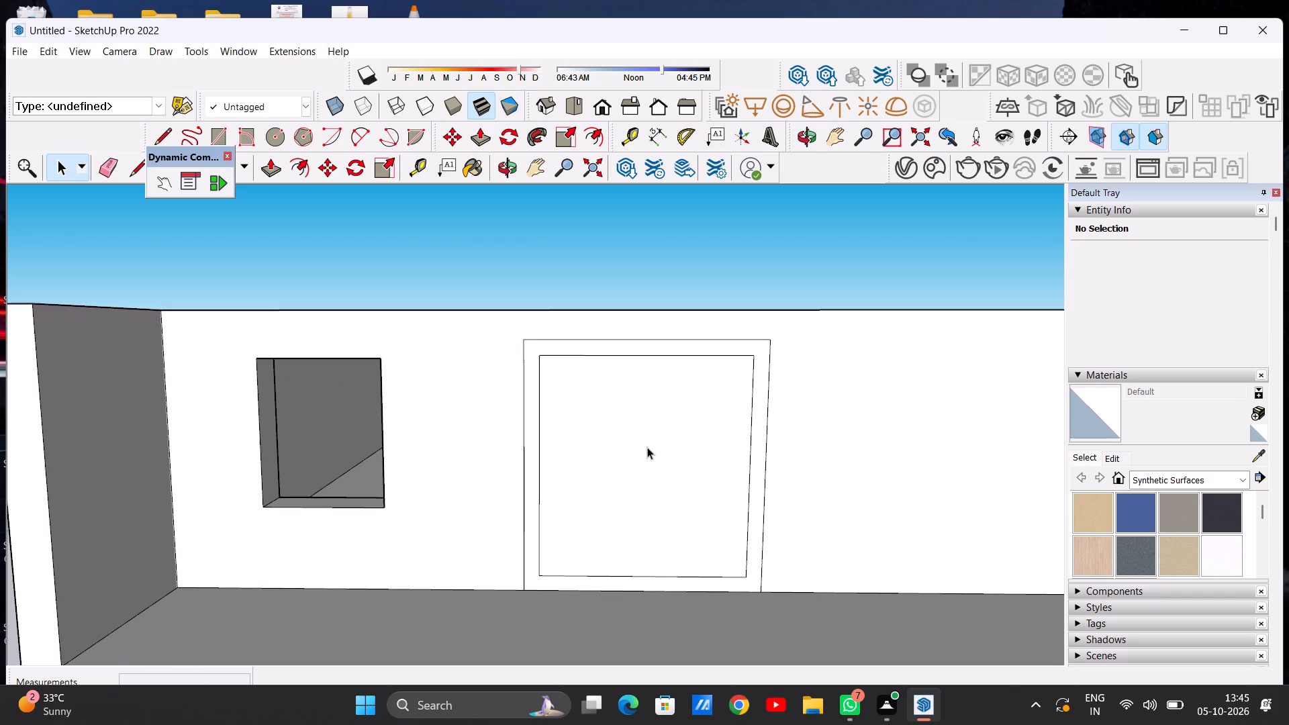
{"action": "scroll", "coordinate": [607, 407], "scroll_direction": "down", "scroll_amount": 4}
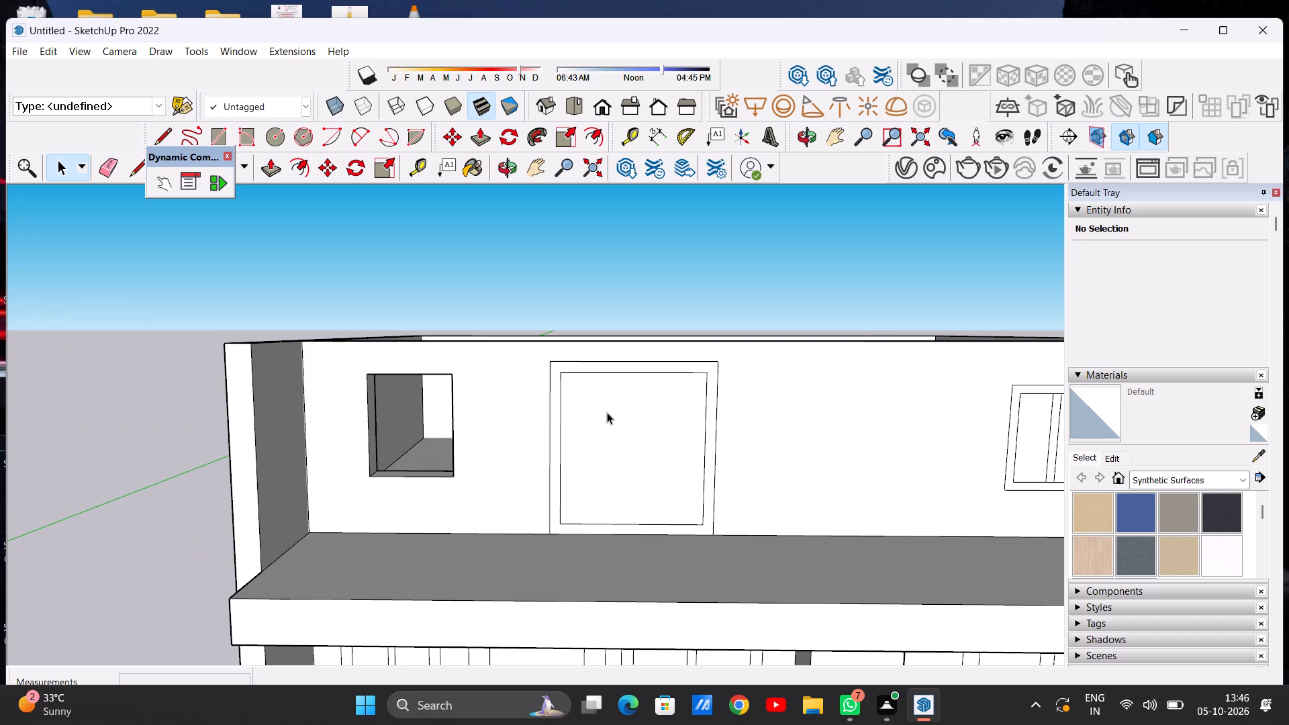
{"action": "key", "text": "l"}
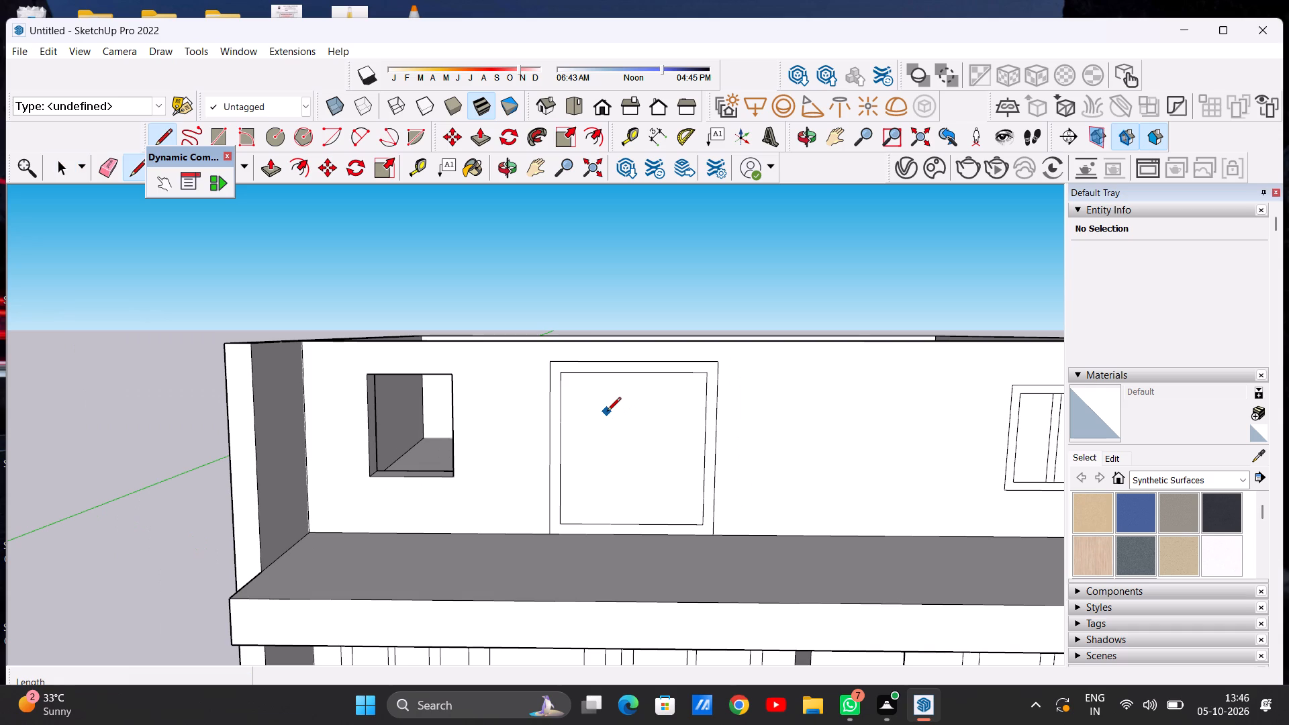
{"action": "left_click", "coordinate": [621, 376]}
{"action": "left_click", "coordinate": [625, 526]}
{"action": "left_click", "coordinate": [632, 371]}
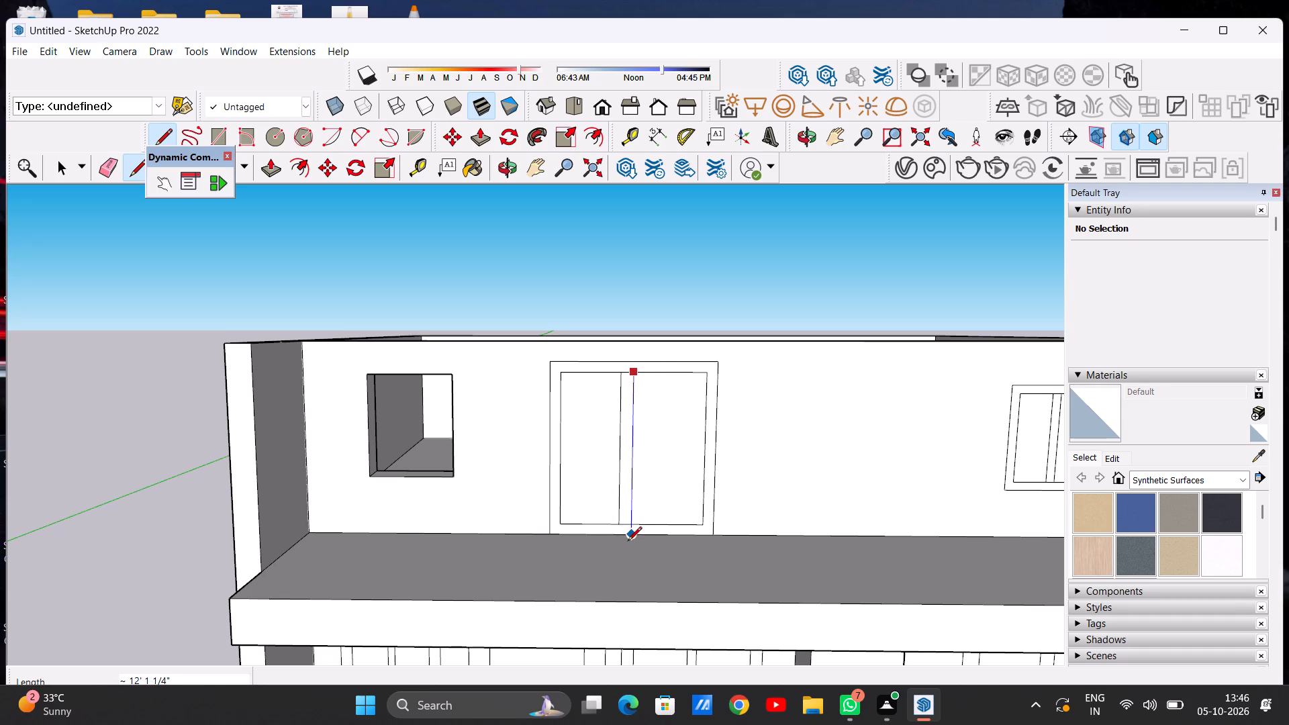
{"action": "left_click", "coordinate": [628, 542]}
Extend the shorter middle line down to the floor and both lines up to the outer frame edge, about 9" each.
{"action": "left_click", "coordinate": [618, 528]}
{"action": "left_click", "coordinate": [618, 539]}
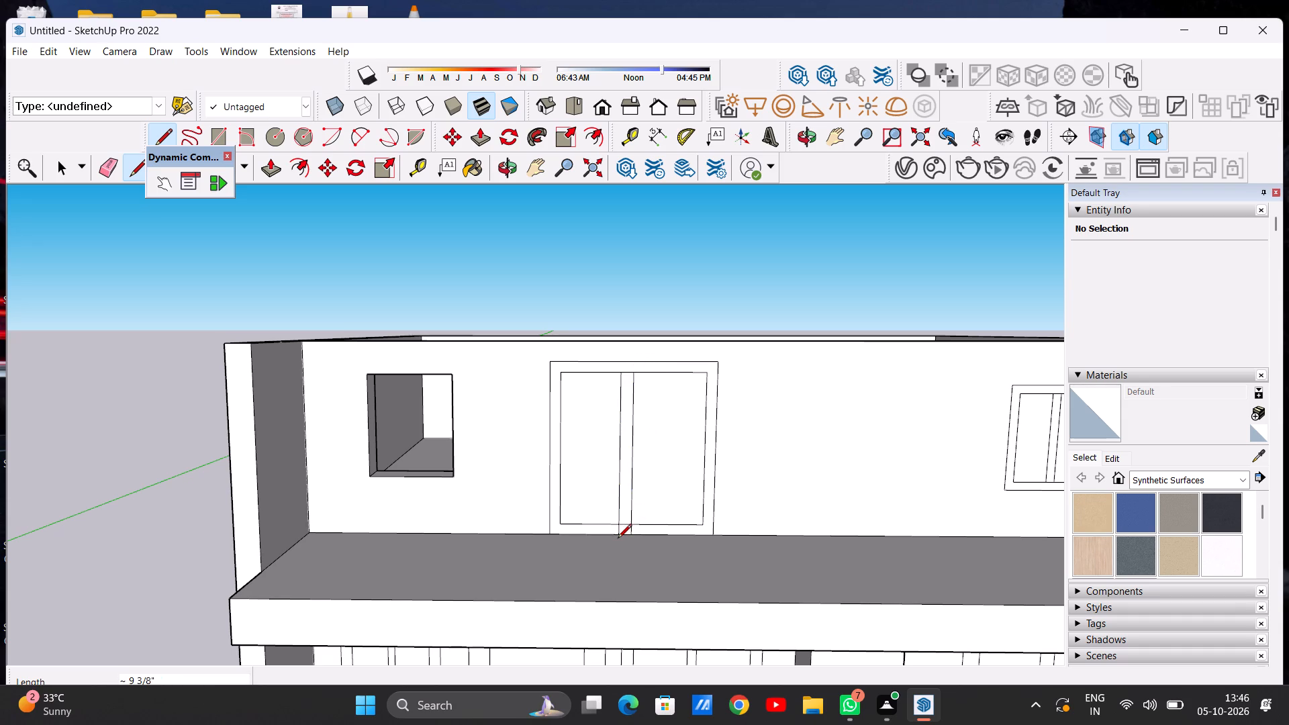
{"action": "left_click", "coordinate": [618, 374]}
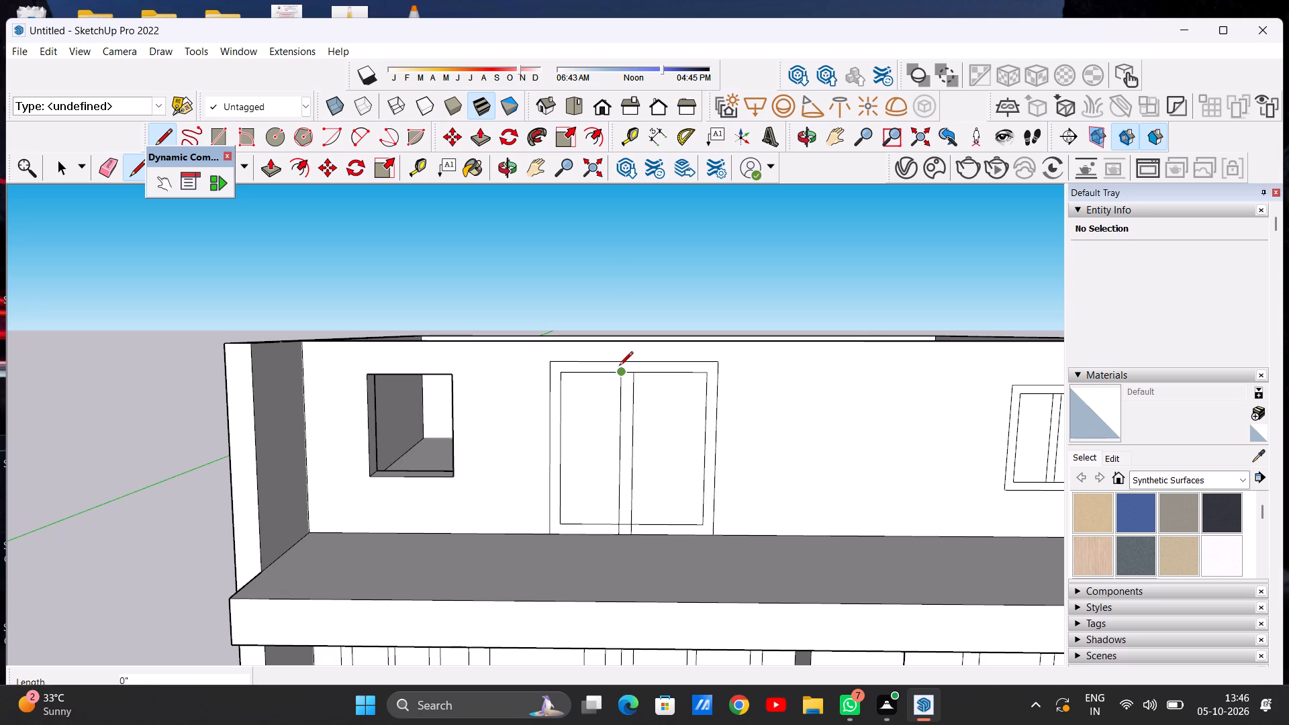
{"action": "left_click", "coordinate": [619, 362]}
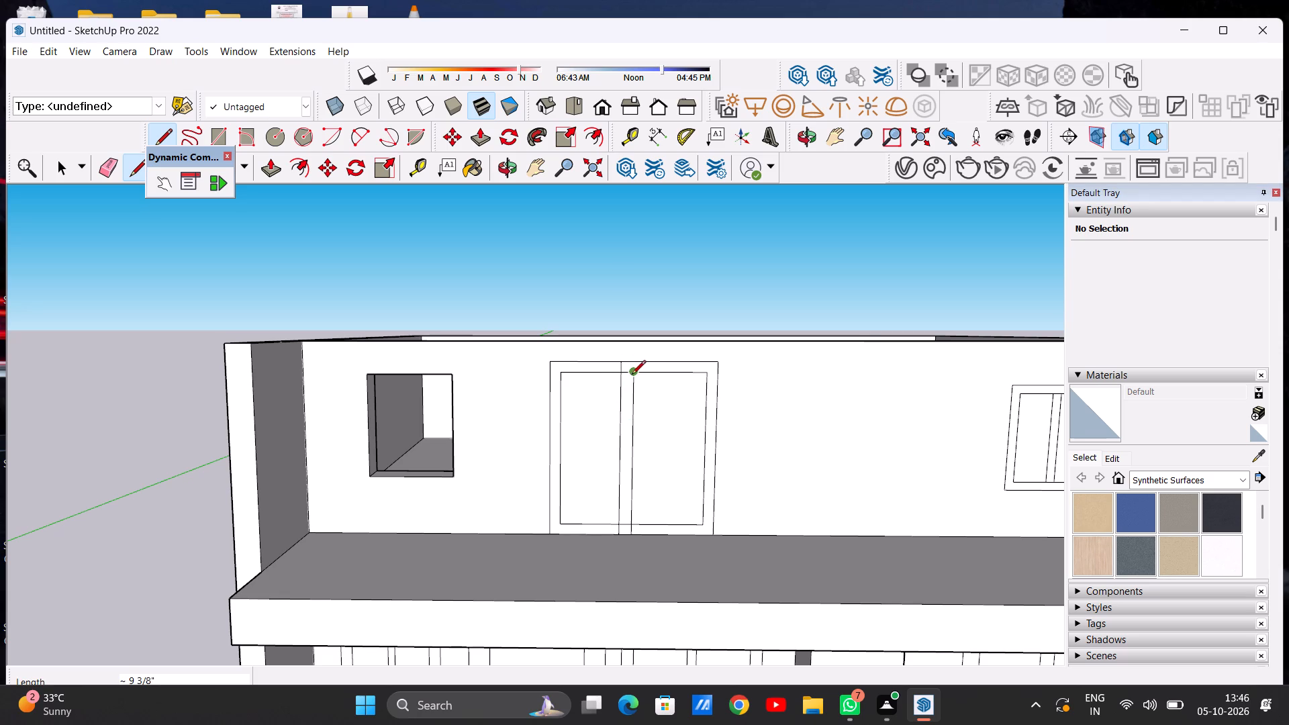
{"action": "left_click", "coordinate": [632, 375]}
{"action": "left_click", "coordinate": [635, 362]}
{"action": "key", "text": "space"}
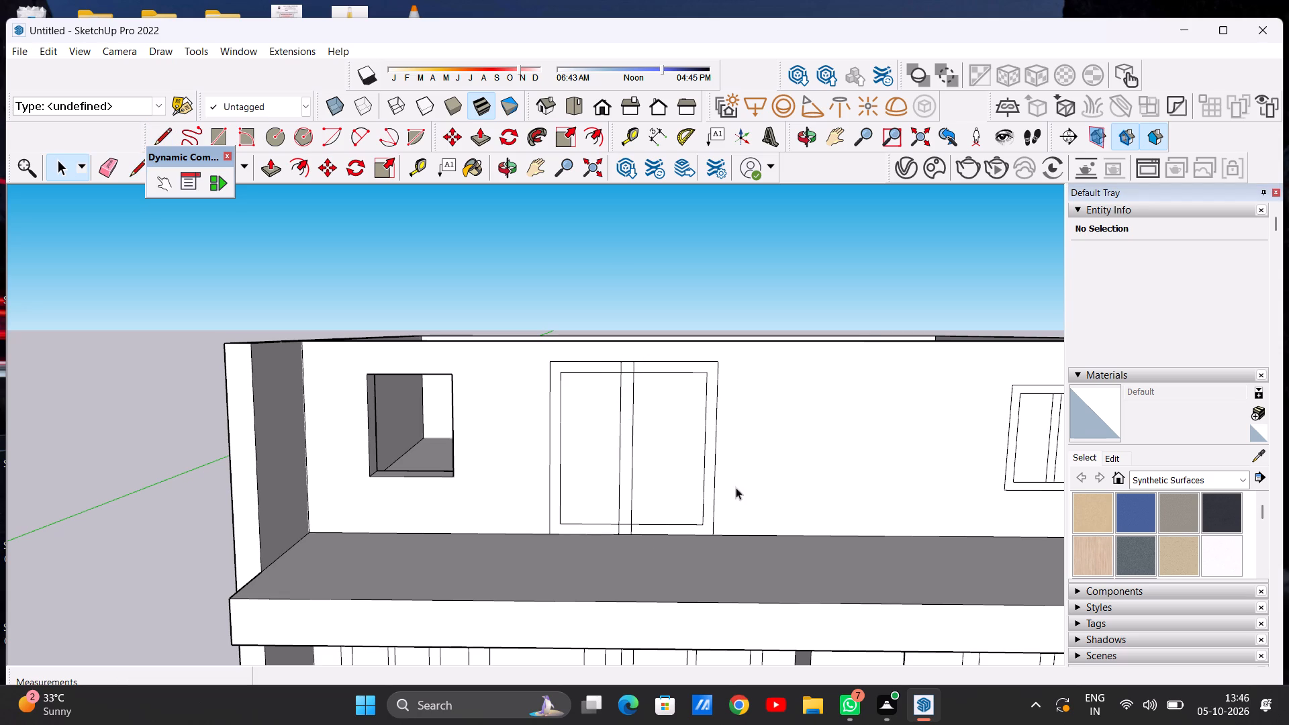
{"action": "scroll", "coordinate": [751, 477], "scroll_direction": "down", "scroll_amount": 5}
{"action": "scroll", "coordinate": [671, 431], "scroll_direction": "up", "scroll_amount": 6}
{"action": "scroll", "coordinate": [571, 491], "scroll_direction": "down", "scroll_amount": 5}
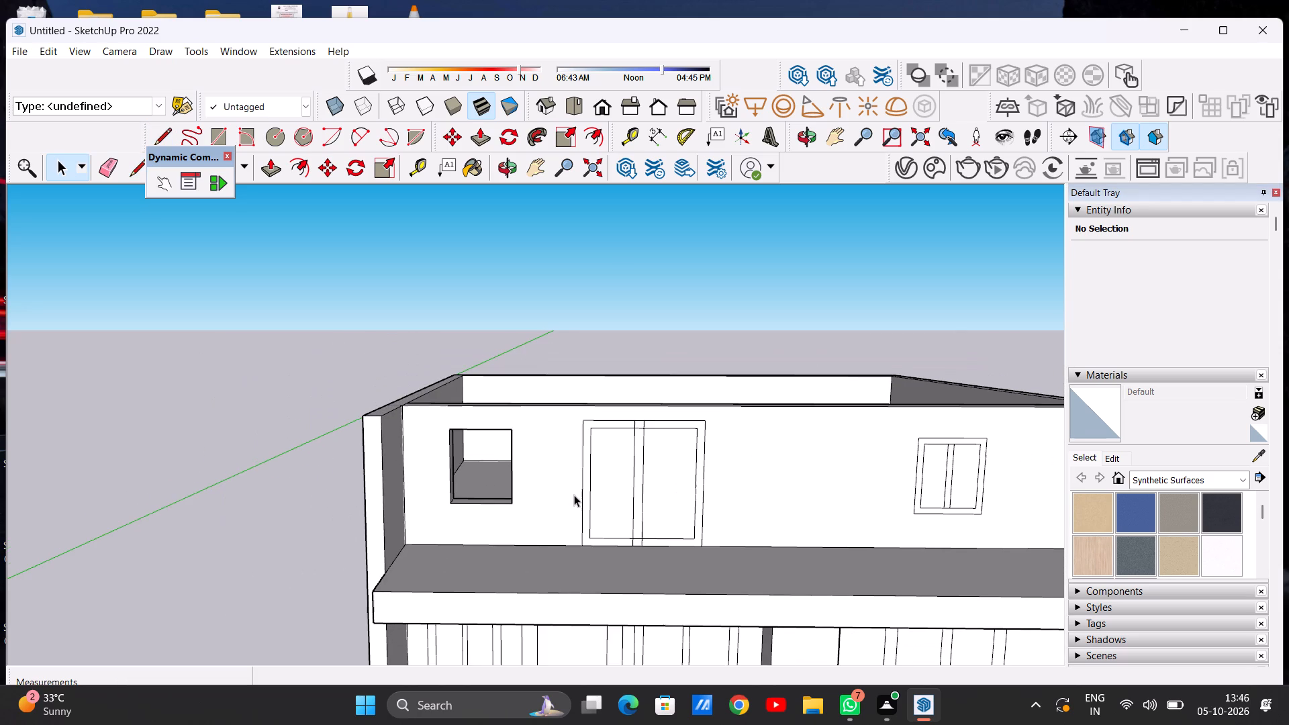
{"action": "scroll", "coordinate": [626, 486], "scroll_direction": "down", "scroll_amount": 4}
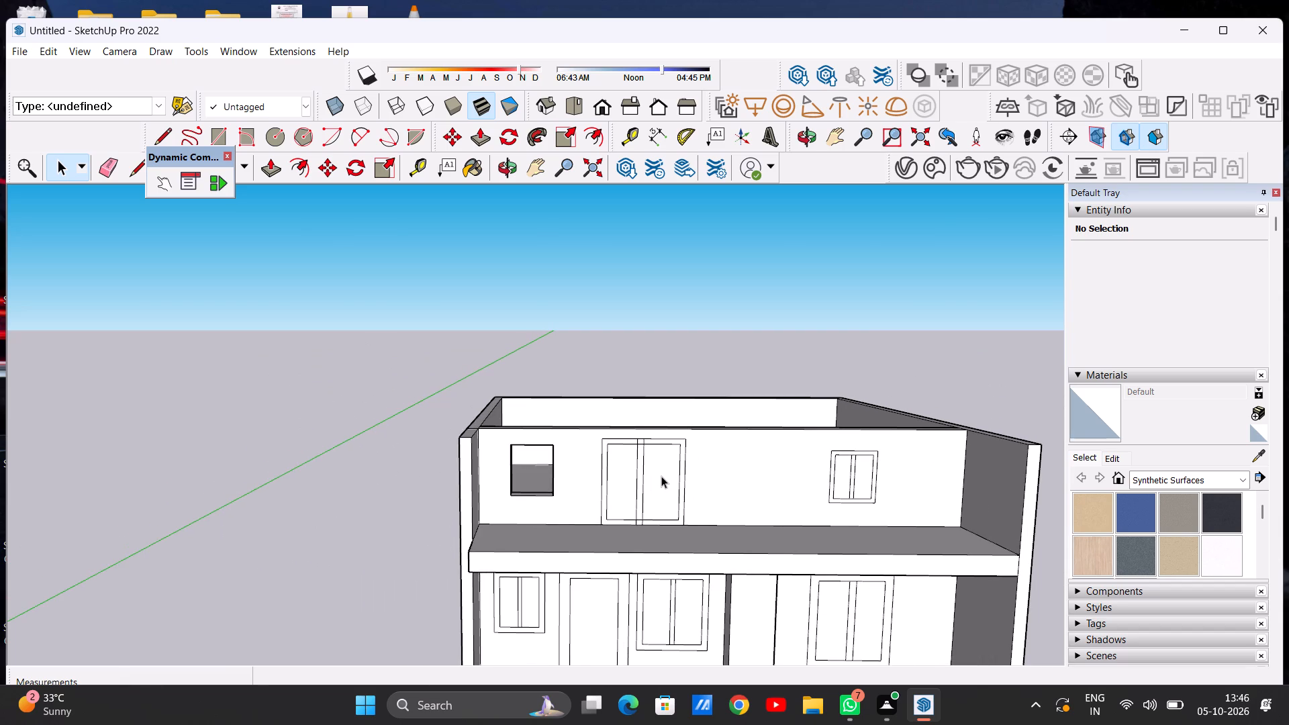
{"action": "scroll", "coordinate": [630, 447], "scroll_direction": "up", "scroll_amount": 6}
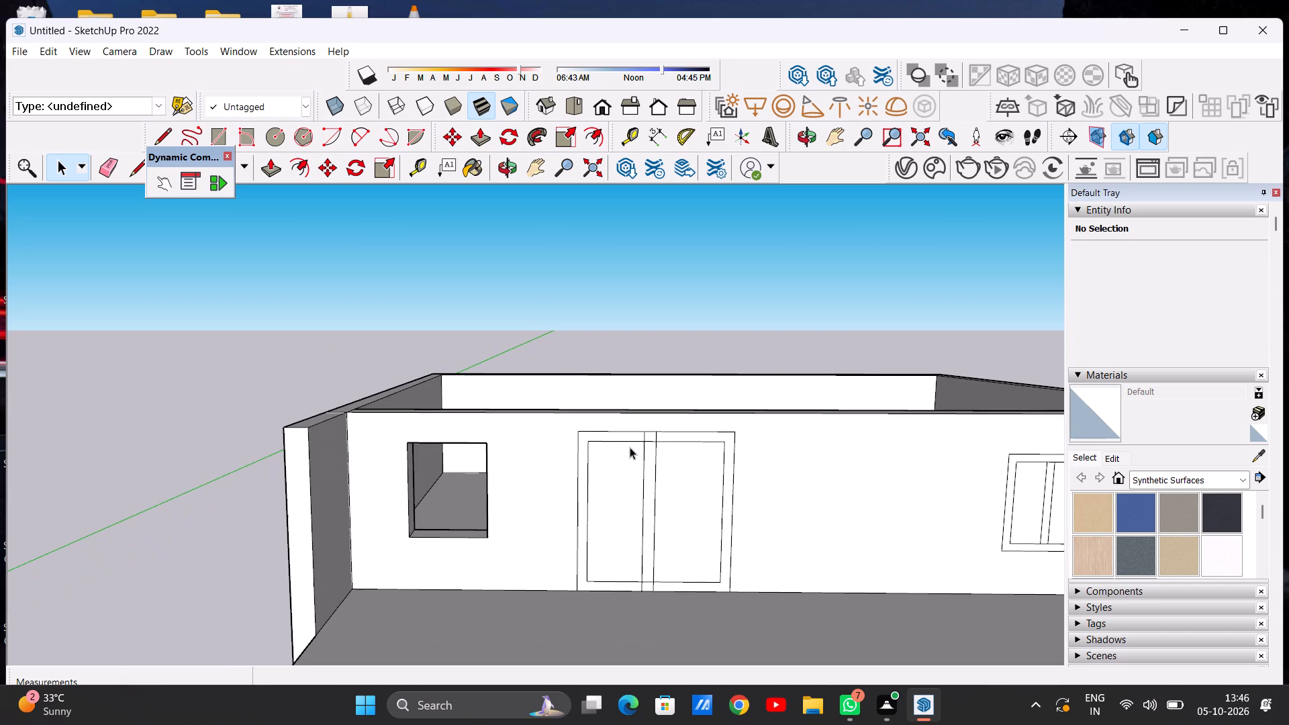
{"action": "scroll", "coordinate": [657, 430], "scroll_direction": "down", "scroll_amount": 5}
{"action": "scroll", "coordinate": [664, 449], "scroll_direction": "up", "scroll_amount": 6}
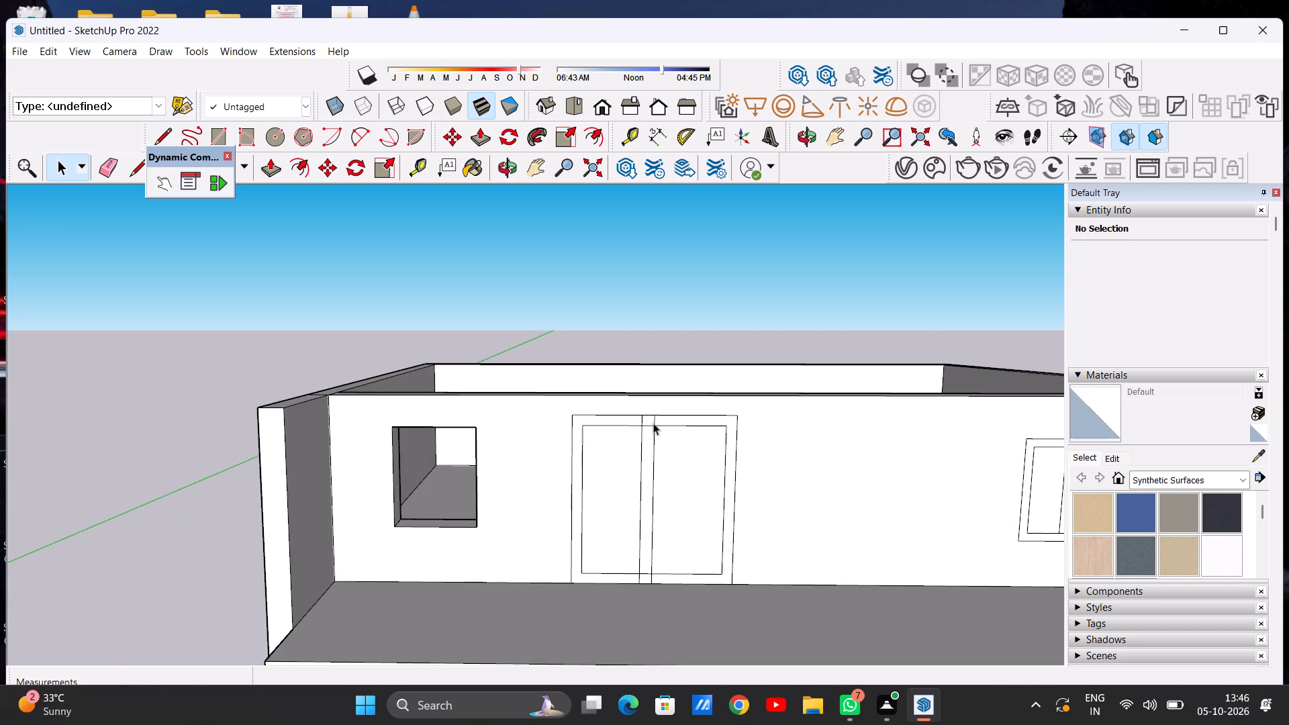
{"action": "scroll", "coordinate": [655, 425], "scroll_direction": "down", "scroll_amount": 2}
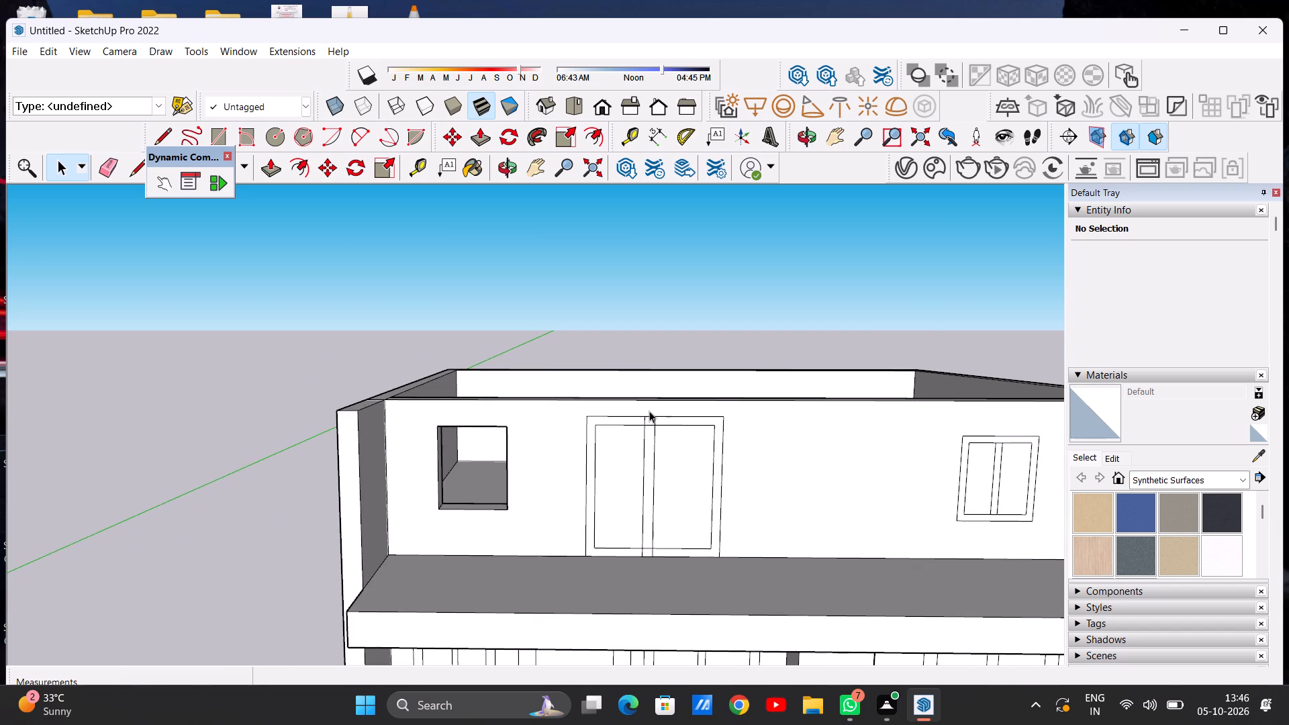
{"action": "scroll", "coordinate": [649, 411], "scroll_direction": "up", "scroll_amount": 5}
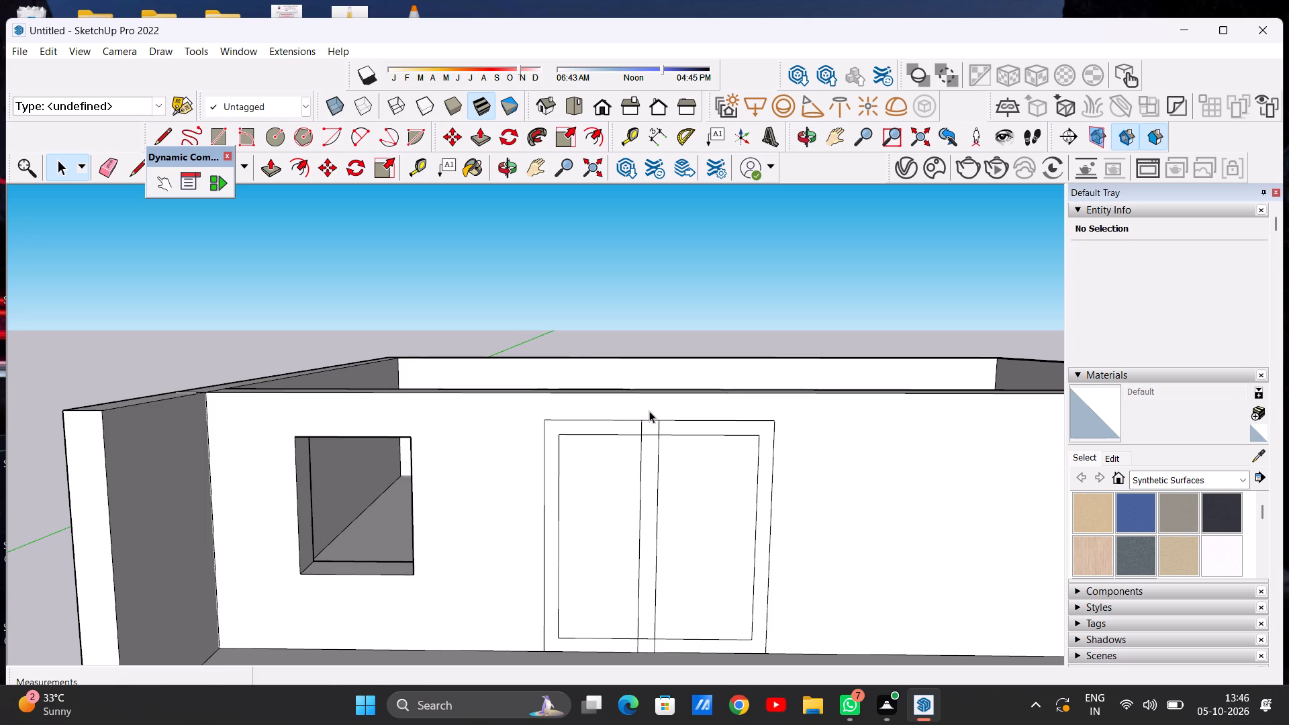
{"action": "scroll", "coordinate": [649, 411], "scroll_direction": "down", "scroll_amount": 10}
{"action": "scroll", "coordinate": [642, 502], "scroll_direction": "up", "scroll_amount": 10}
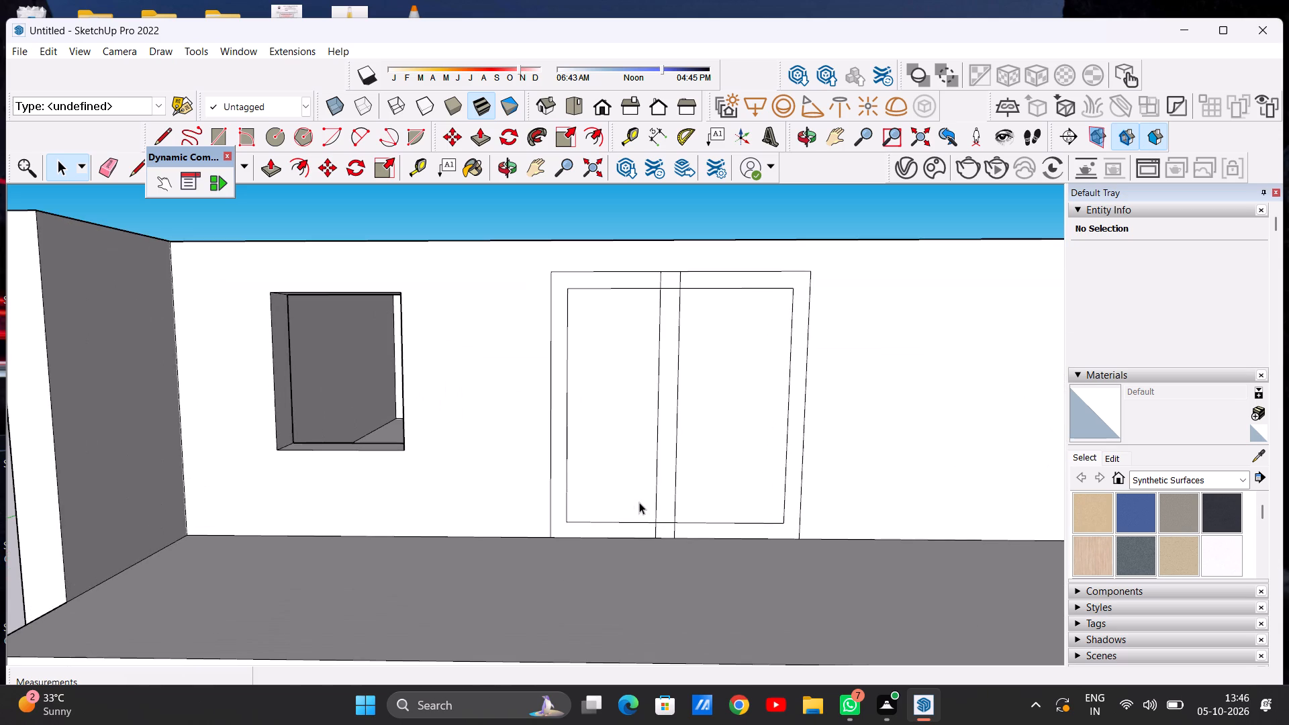
Close the upper wall's open window hole by drawing a line about 6' 3" across its top edge, corner to corner.
{"action": "scroll", "coordinate": [655, 464], "scroll_direction": "down", "scroll_amount": 20}
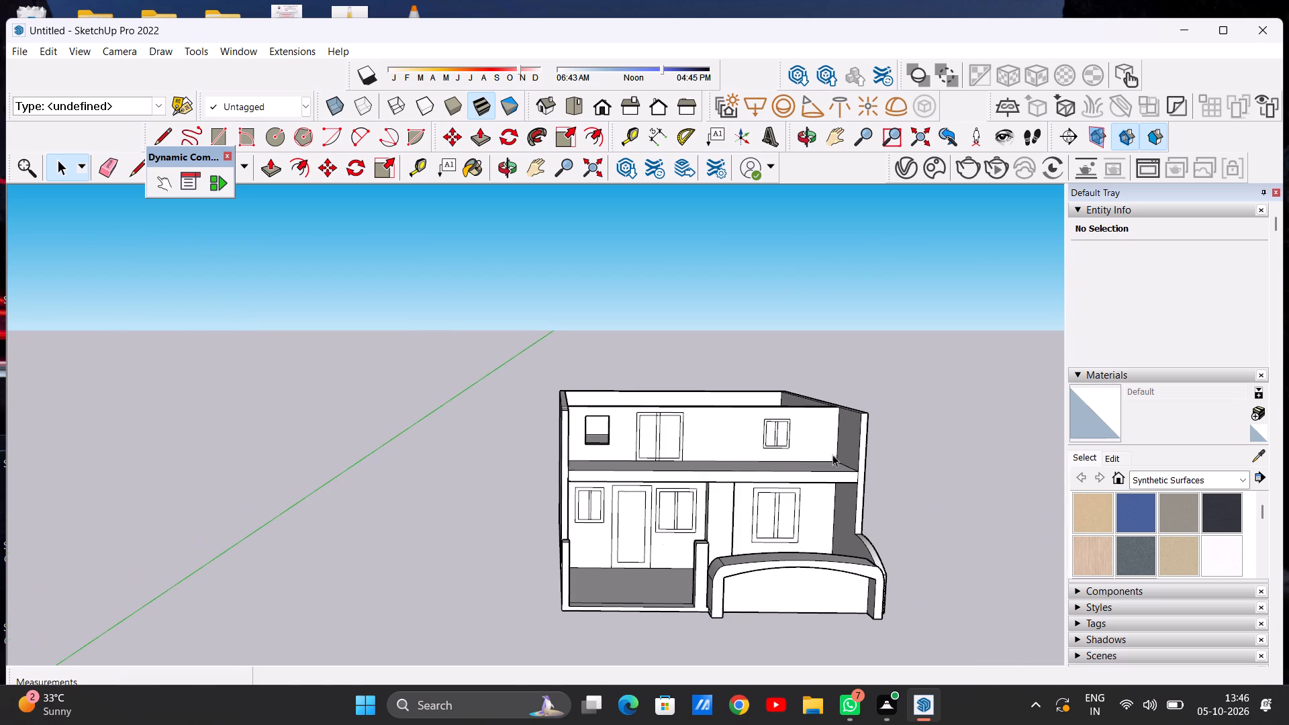
{"action": "scroll", "coordinate": [812, 455], "scroll_direction": "up", "scroll_amount": 6}
{"action": "middle_click_drag", "start_coordinate": [787, 449], "coordinate": [779, 446]}
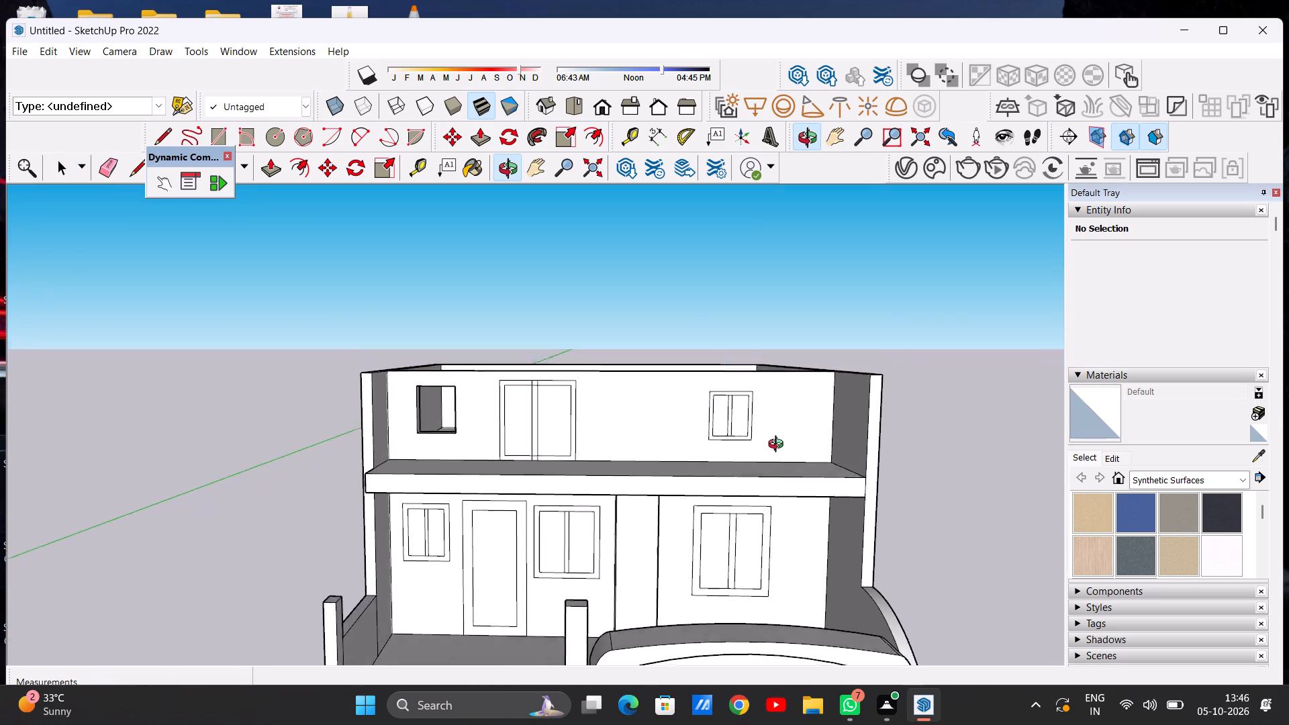
{"action": "middle_click_drag", "start_coordinate": [779, 446], "coordinate": [772, 427]}
{"action": "scroll", "coordinate": [426, 342], "scroll_direction": "up", "scroll_amount": 10}
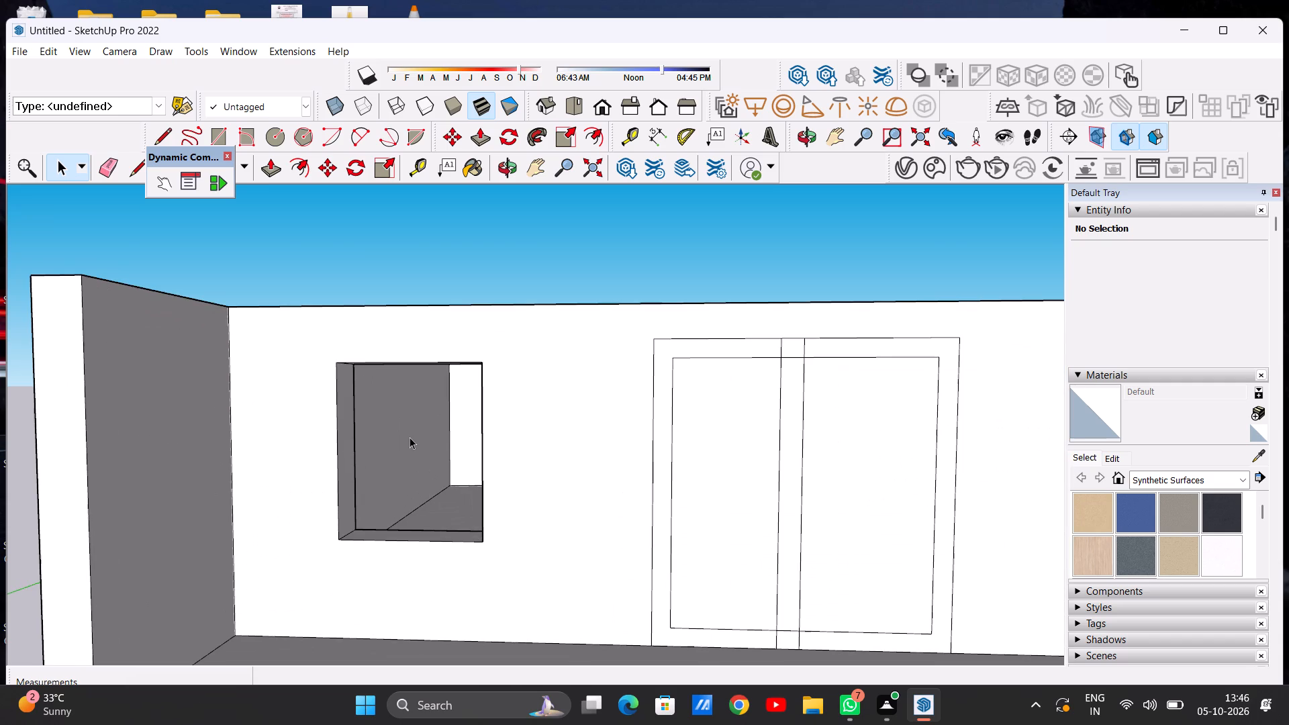
{"action": "key", "text": "l"}
{"action": "scroll", "coordinate": [480, 426], "scroll_direction": "down", "scroll_amount": 5}
{"action": "scroll", "coordinate": [405, 398], "scroll_direction": "up", "scroll_amount": 6}
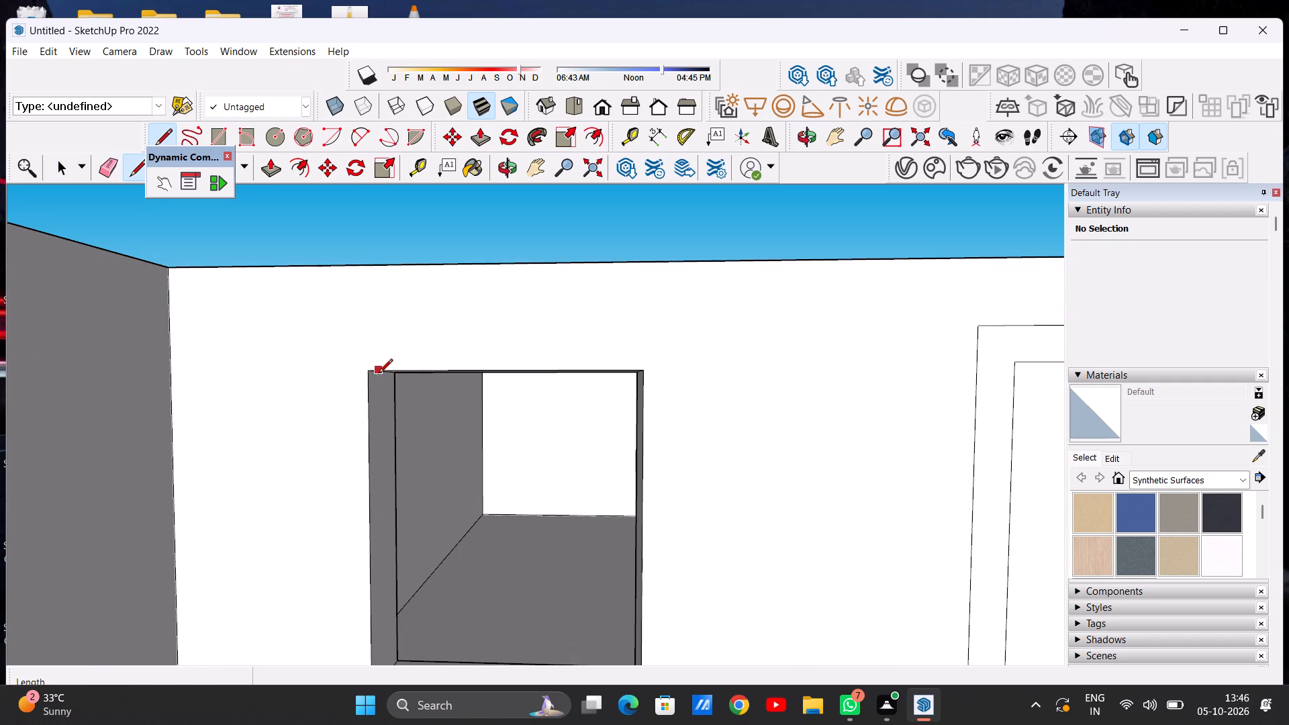
{"action": "left_click", "coordinate": [371, 374]}
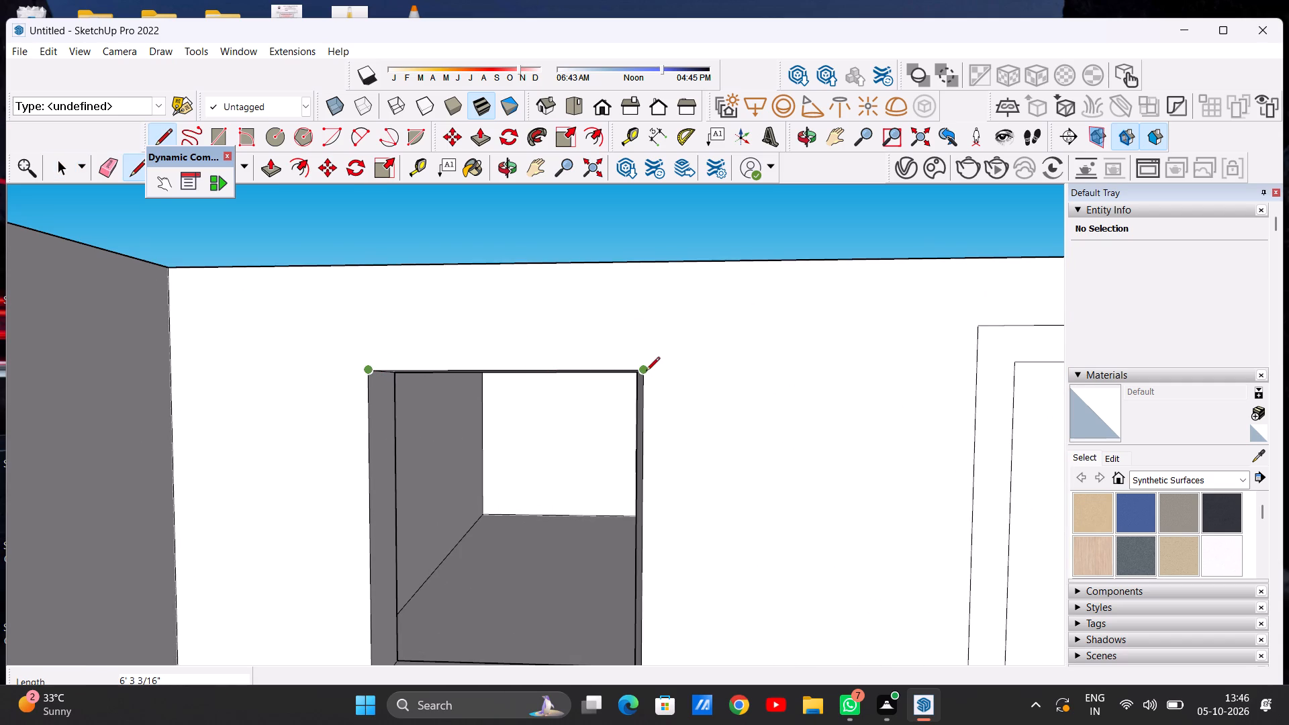
{"action": "left_click", "coordinate": [646, 372]}
{"action": "key", "text": "space"}
Offset the closed window face's outline inward about 7 5/8" as the window frame.
{"action": "scroll", "coordinate": [541, 414], "scroll_direction": "down", "scroll_amount": 6}
{"action": "scroll", "coordinate": [539, 426], "scroll_direction": "up", "scroll_amount": 2}
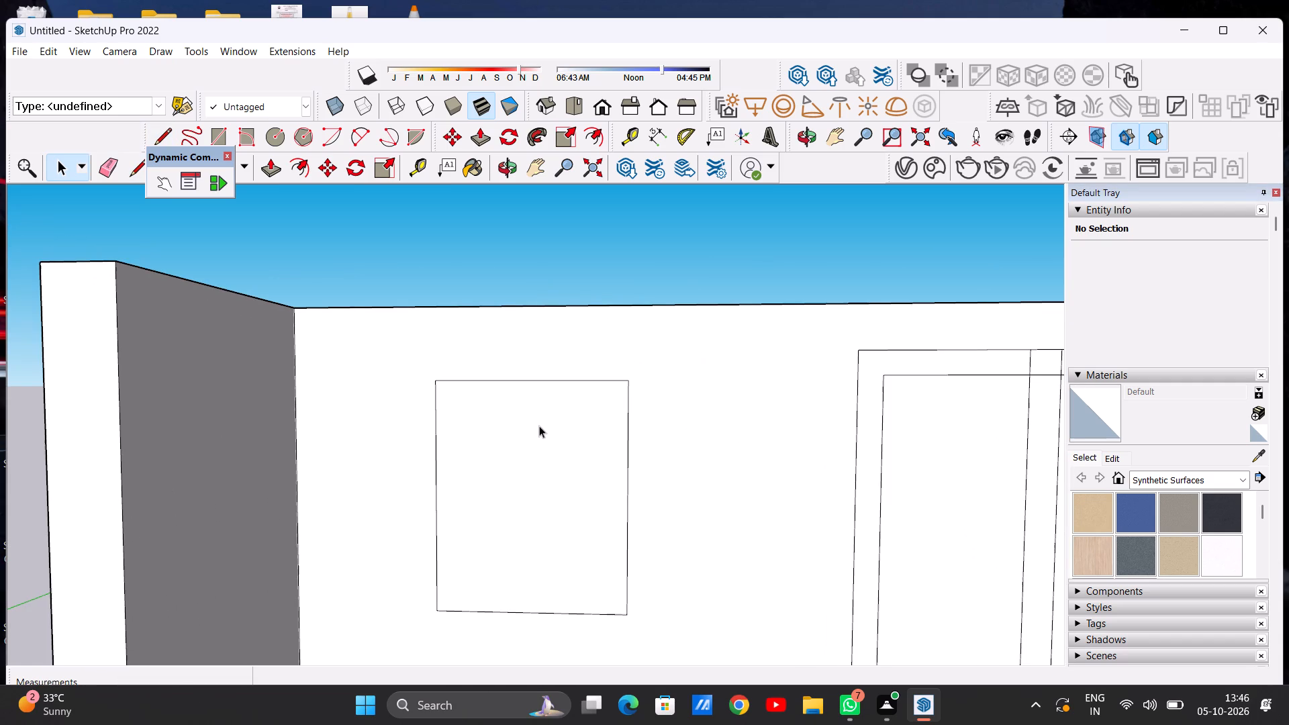
{"action": "type", "text": "of"}
{"action": "left_click", "coordinate": [531, 387]}
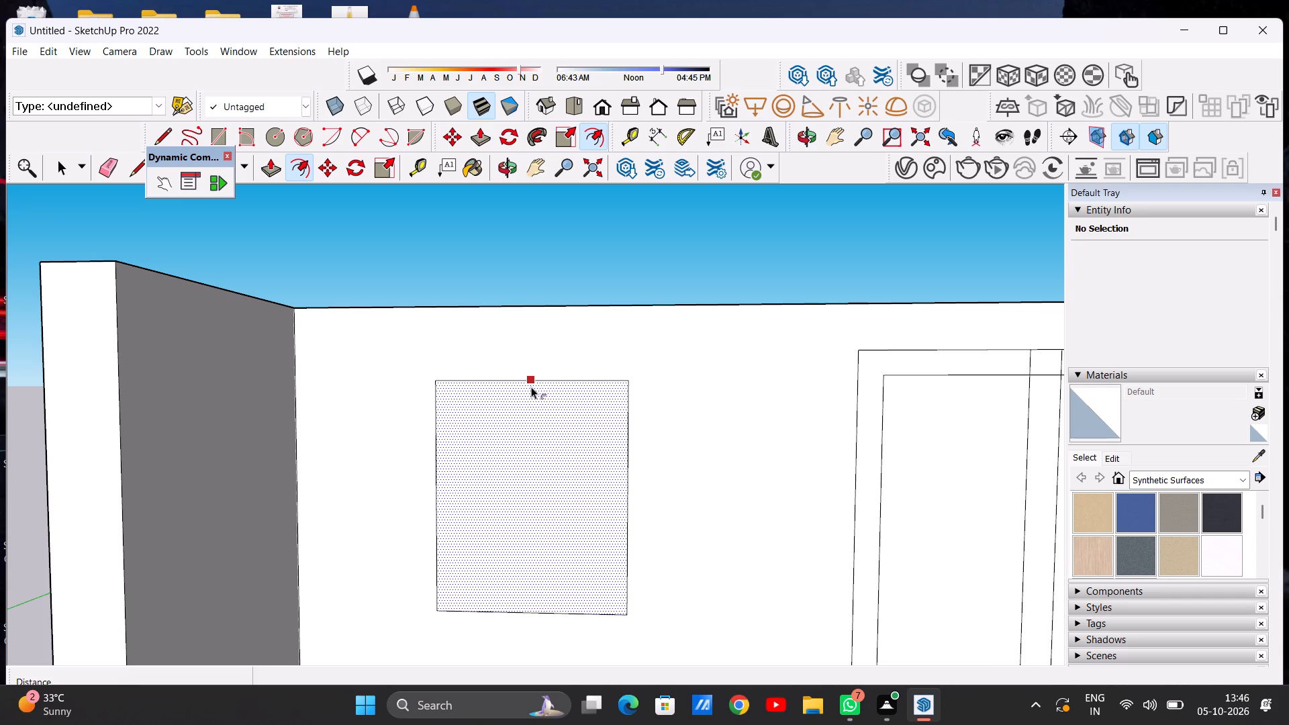
{"action": "left_click", "coordinate": [538, 400]}
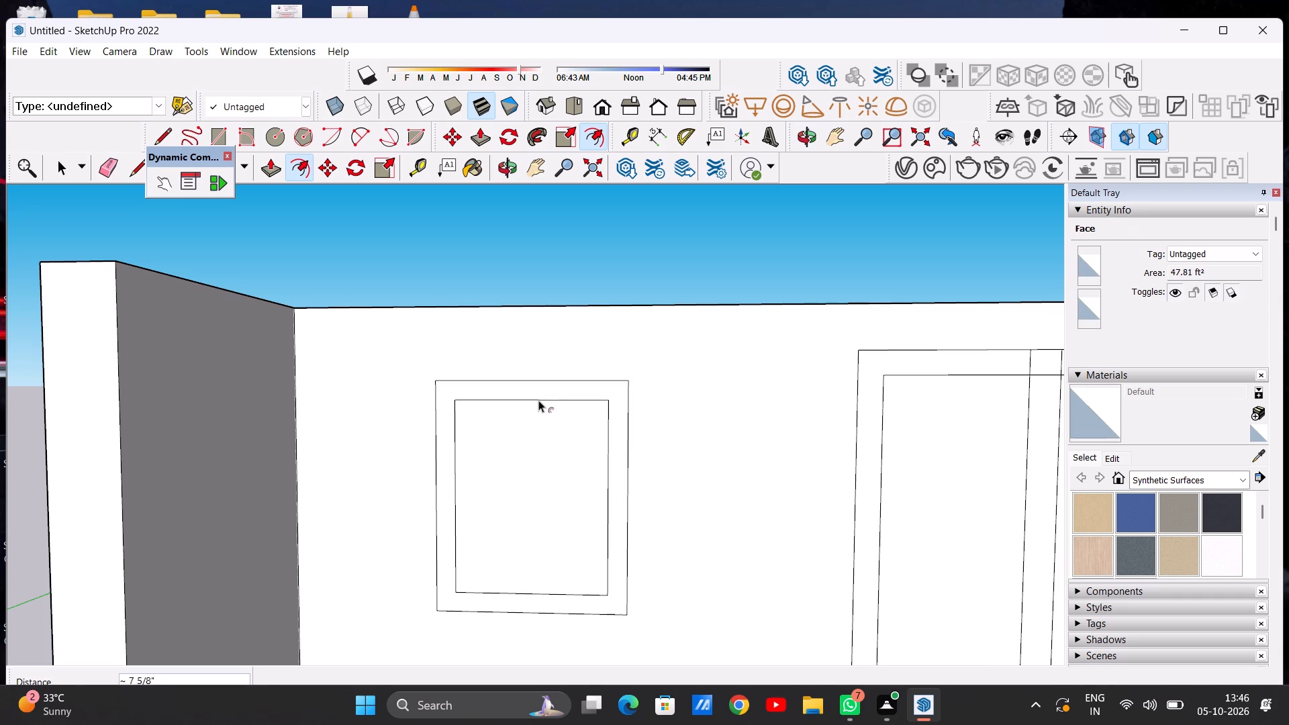
{"action": "key", "text": "space"}
Draw two closely spaced vertical lines, about 6' 4" long, down the middle of the window's inner frame as a mullion.
{"action": "key", "text": "l"}
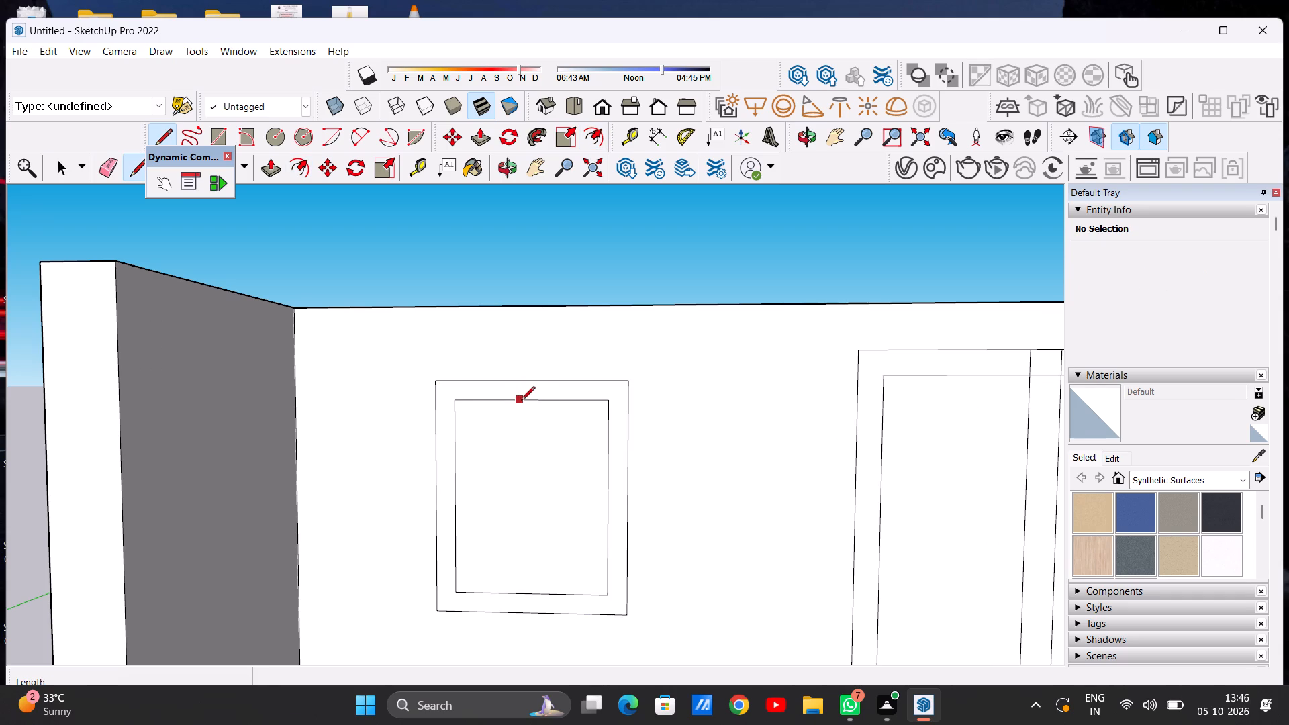
{"action": "scroll", "coordinate": [529, 422], "scroll_direction": "up", "scroll_amount": 6}
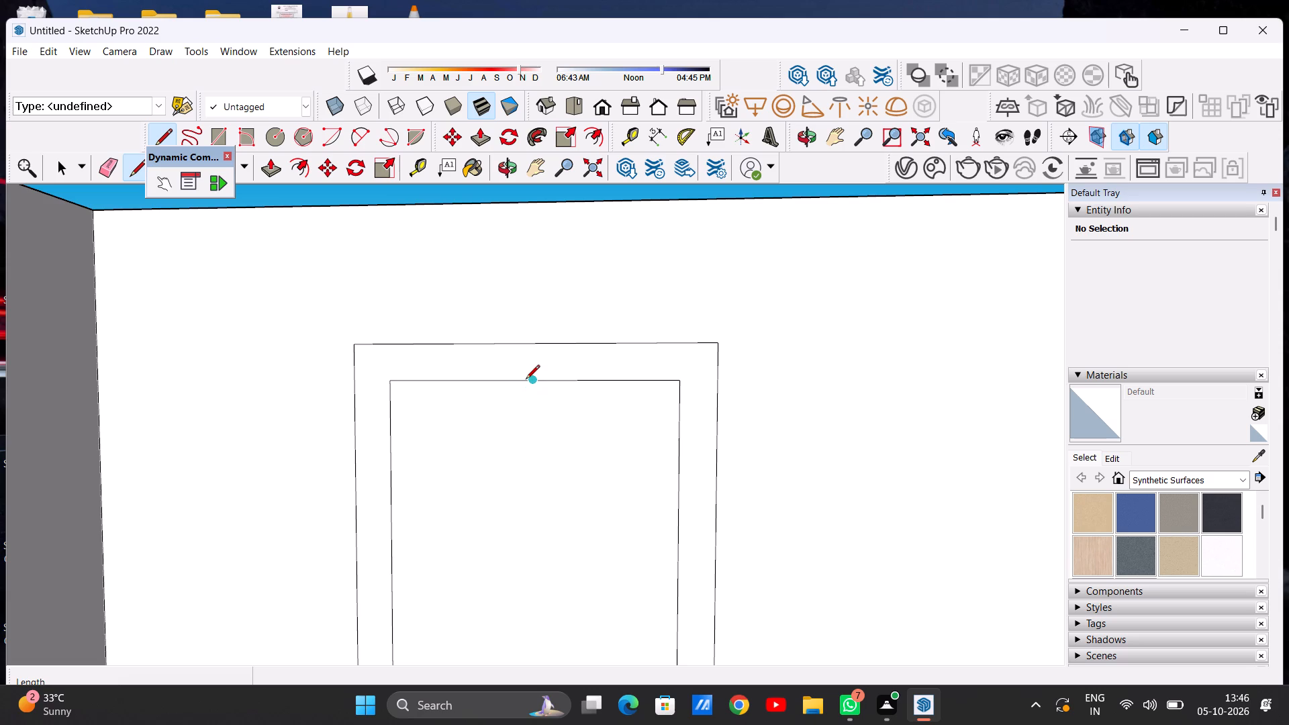
{"action": "left_click", "coordinate": [515, 381]}
{"action": "scroll", "coordinate": [510, 446], "scroll_direction": "down", "scroll_amount": 10}
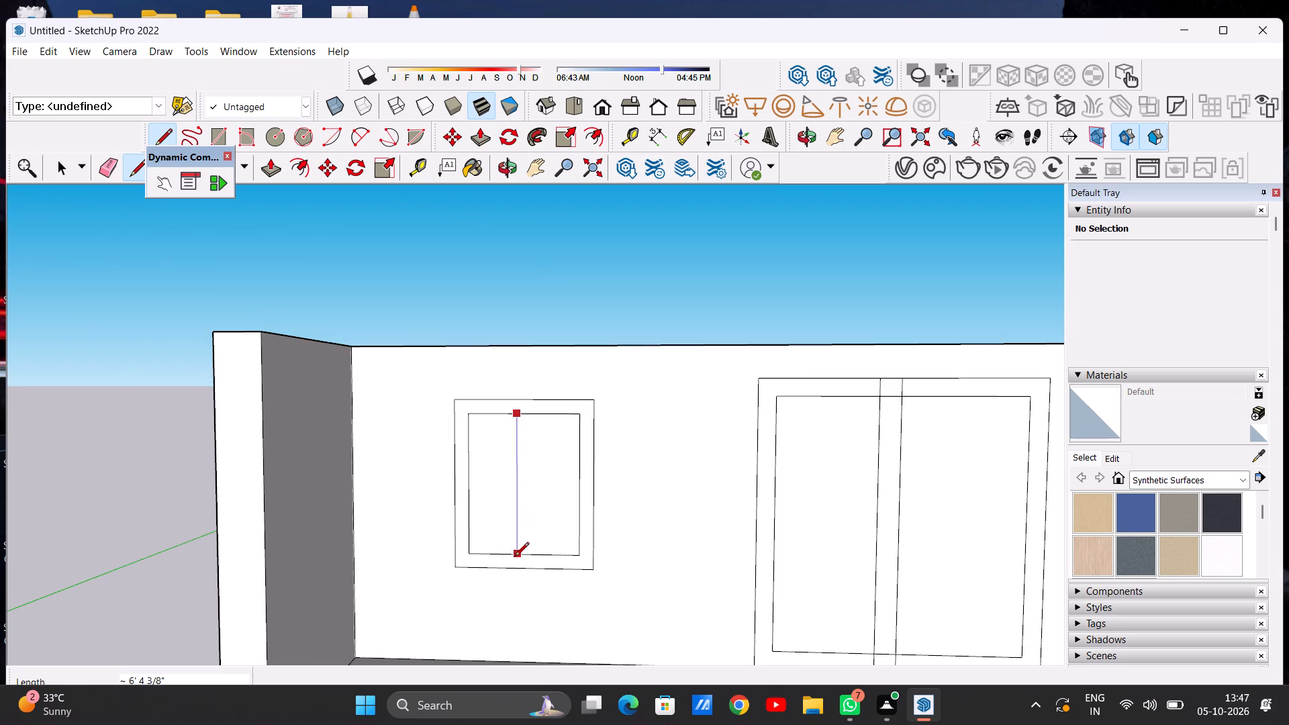
{"action": "left_click", "coordinate": [515, 557]}
{"action": "scroll", "coordinate": [532, 409], "scroll_direction": "up", "scroll_amount": 5}
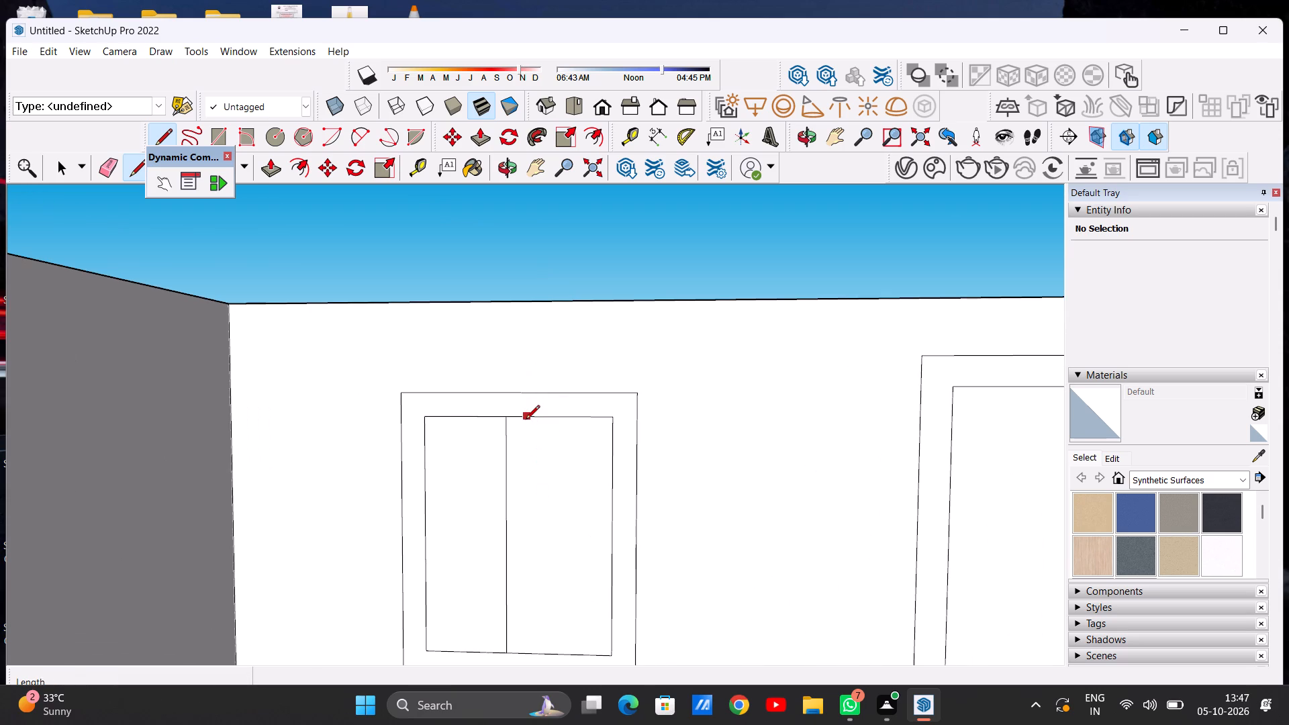
{"action": "left_click", "coordinate": [526, 420]}
{"action": "left_click_drag", "start_coordinate": [523, 461], "coordinate": [523, 469]}
{"action": "scroll", "coordinate": [529, 476], "scroll_direction": "down", "scroll_amount": 5}
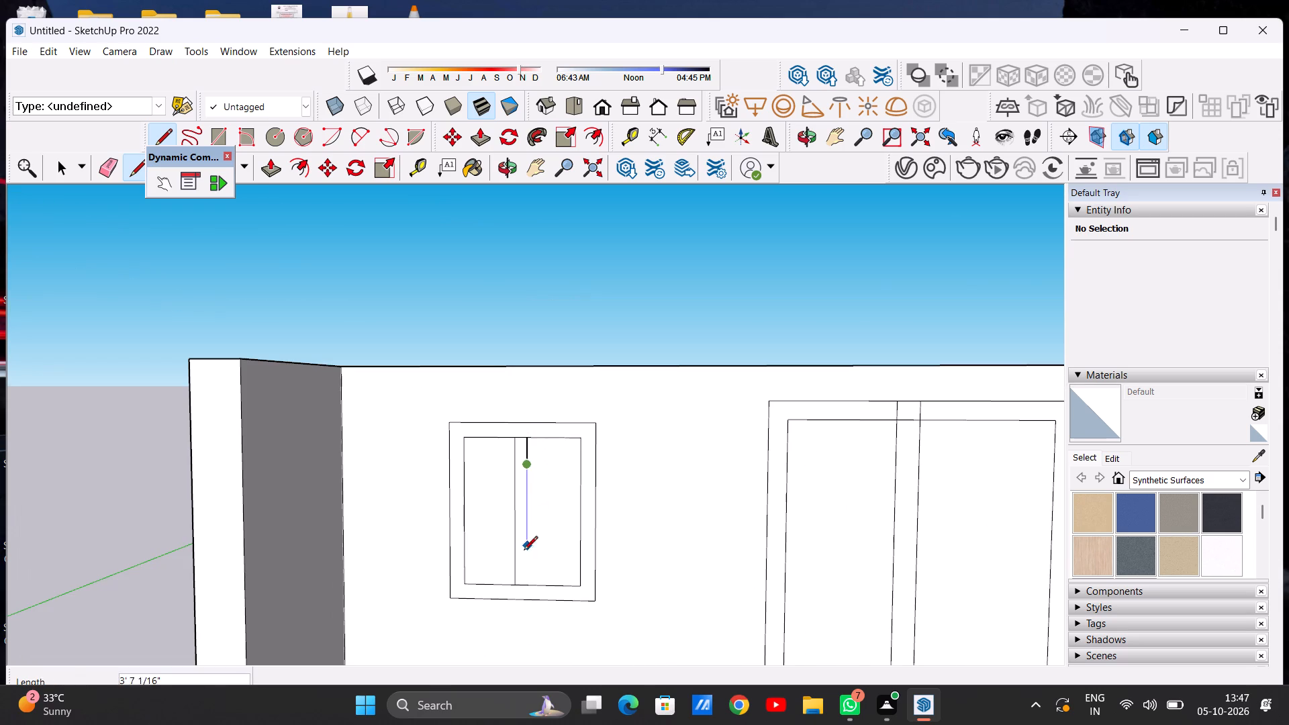
{"action": "left_click", "coordinate": [526, 583]}
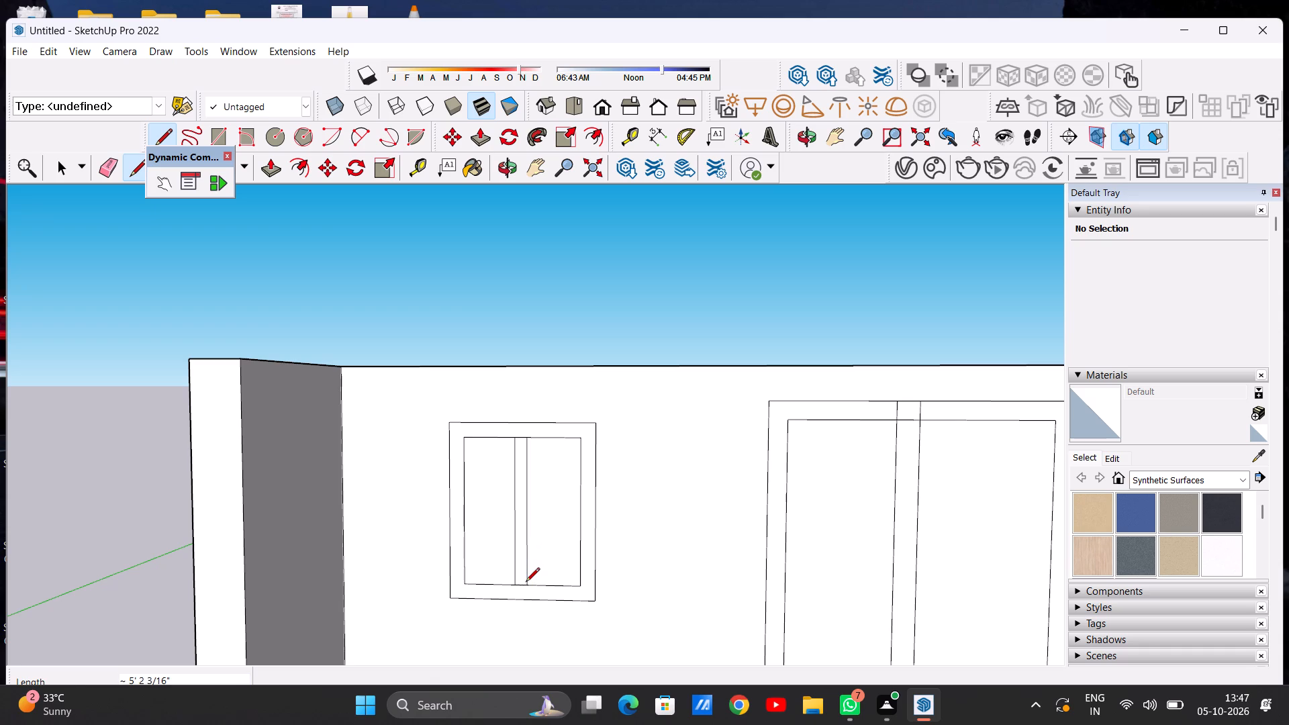
{"action": "key", "text": "space"}
Examine the house front, upper-storey openings, floor slab and veranda from several angles and distances.
{"action": "scroll", "coordinate": [594, 440], "scroll_direction": "down", "scroll_amount": 8}
{"action": "scroll", "coordinate": [565, 463], "scroll_direction": "up", "scroll_amount": 7}
{"action": "scroll", "coordinate": [563, 461], "scroll_direction": "down", "scroll_amount": 11}
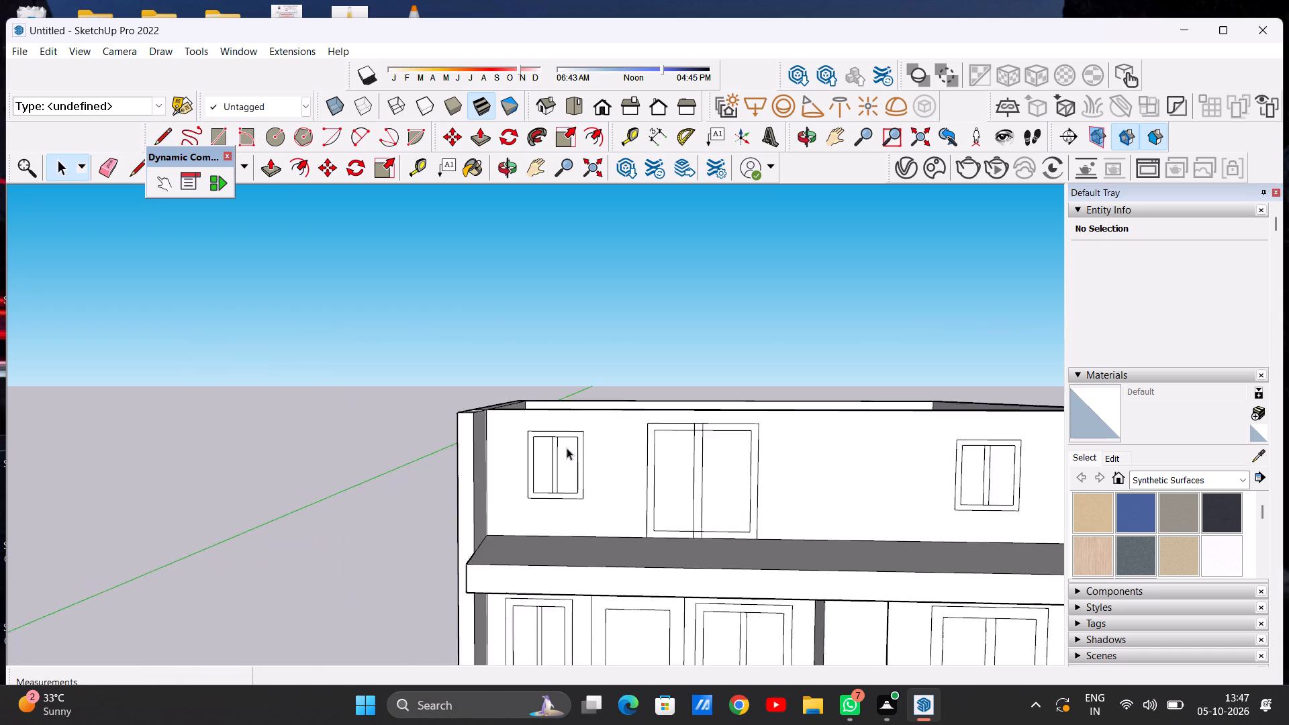
{"action": "scroll", "coordinate": [567, 448], "scroll_direction": "down", "scroll_amount": 4}
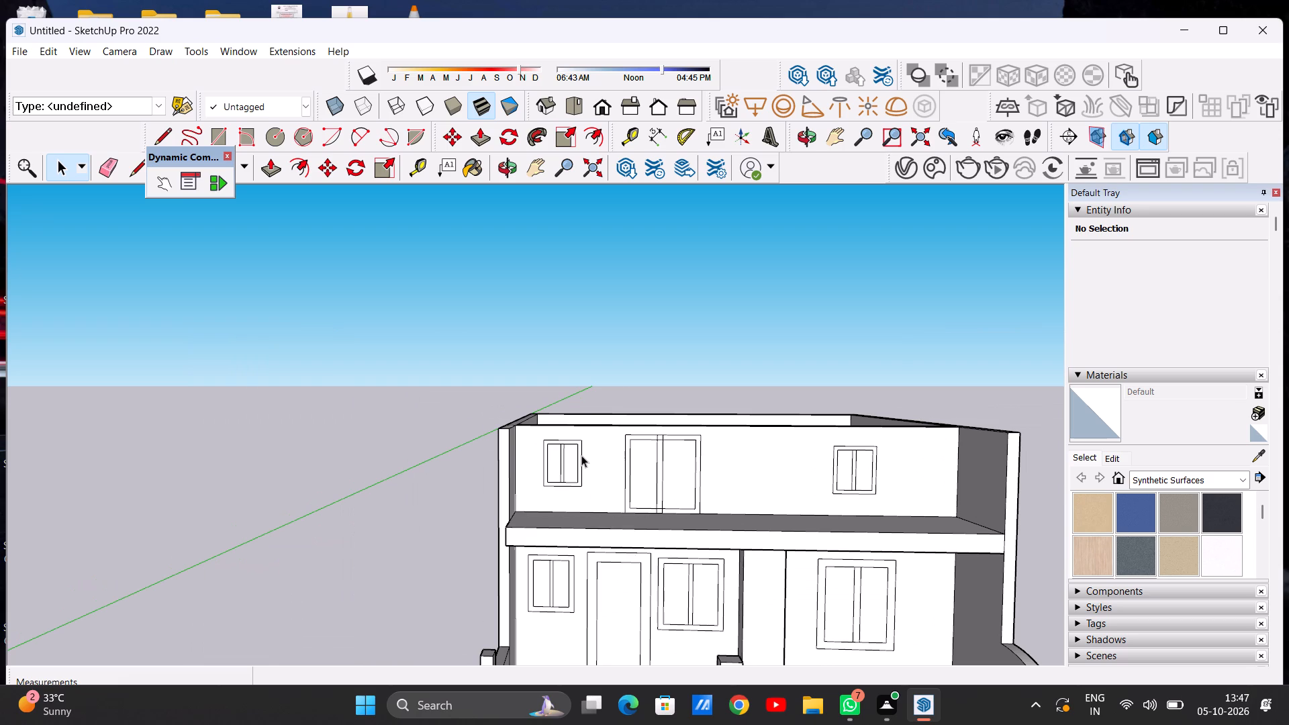
{"action": "scroll", "coordinate": [577, 488], "scroll_direction": "down", "scroll_amount": 15}
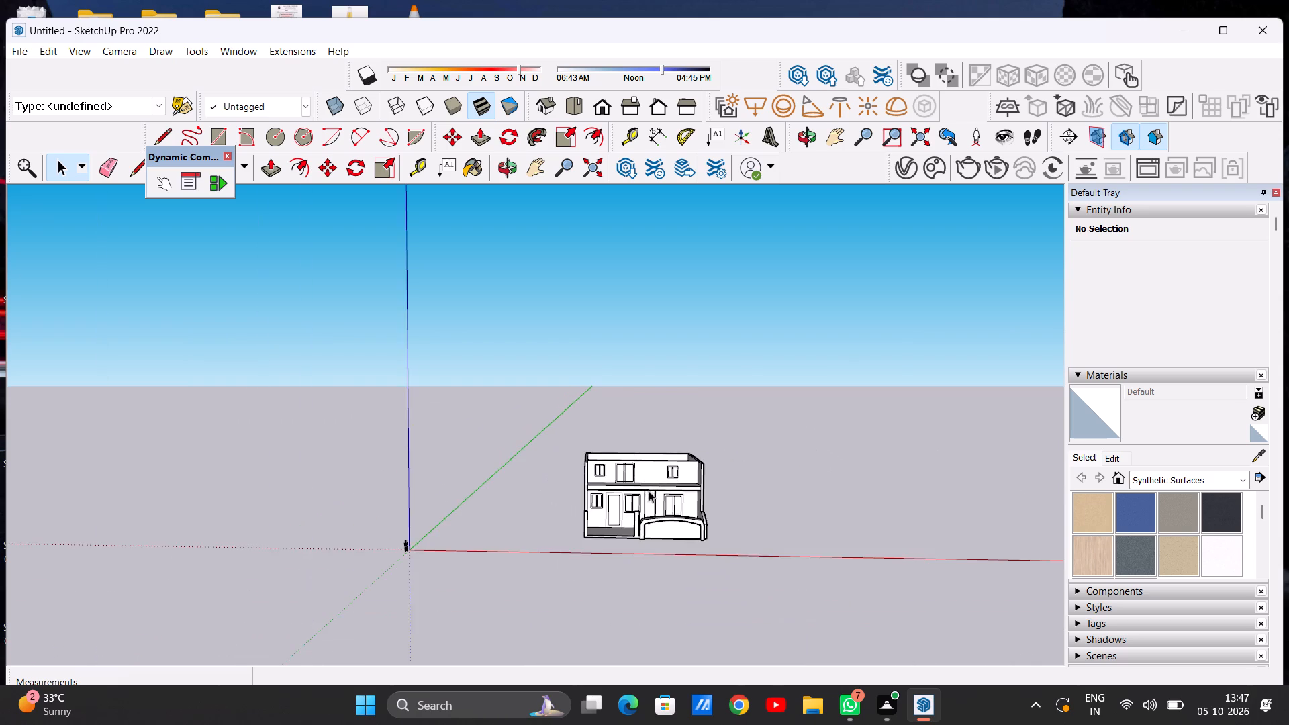
{"action": "middle_click_drag", "start_coordinate": [649, 491], "coordinate": [619, 489]}
{"action": "scroll", "coordinate": [653, 472], "scroll_direction": "up", "scroll_amount": 14}
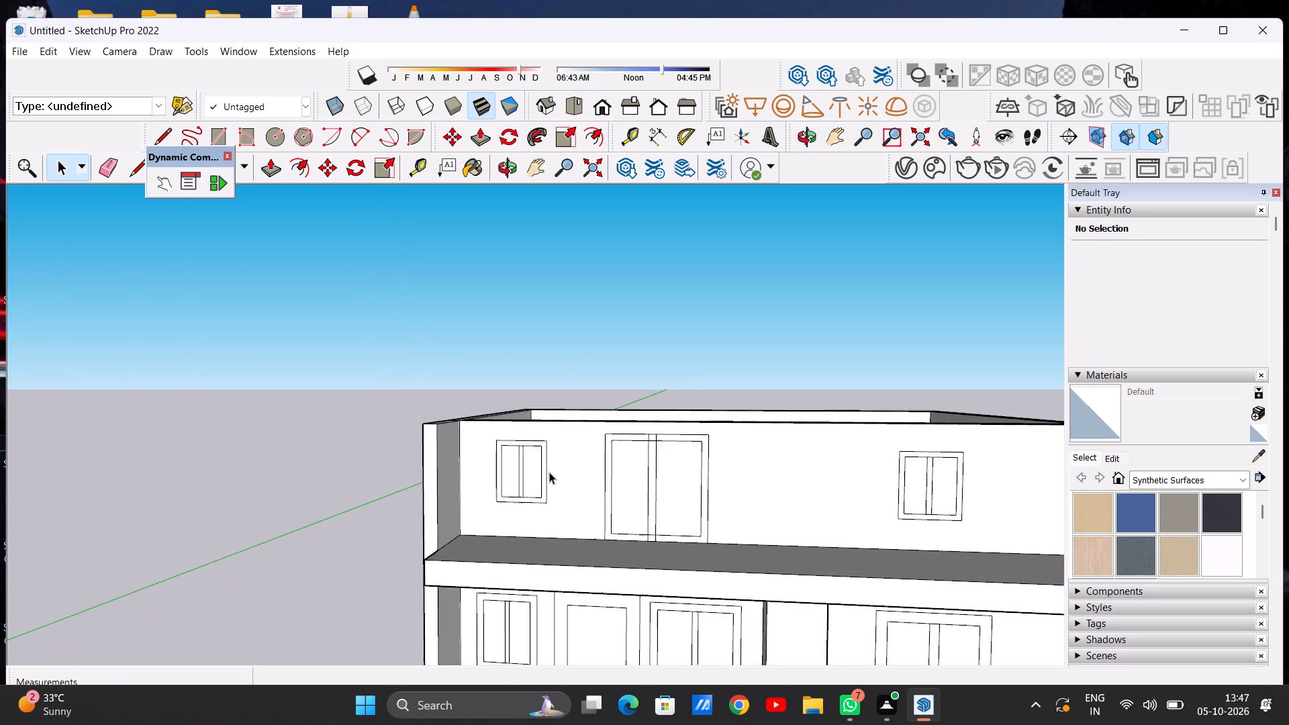
{"action": "scroll", "coordinate": [549, 472], "scroll_direction": "up", "scroll_amount": 3}
{"action": "scroll", "coordinate": [562, 468], "scroll_direction": "down", "scroll_amount": 15}
{"action": "scroll", "coordinate": [603, 497], "scroll_direction": "up", "scroll_amount": 12}
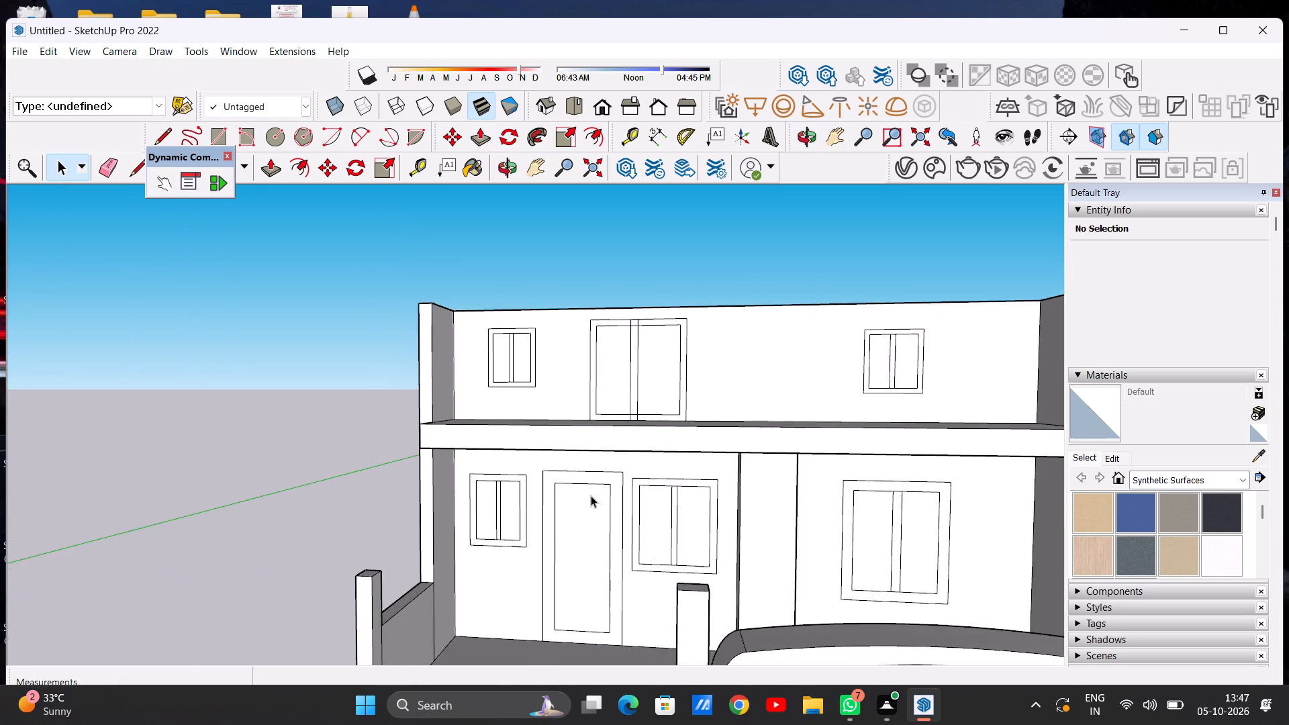
{"action": "scroll", "coordinate": [591, 495], "scroll_direction": "down", "scroll_amount": 10}
{"action": "middle_click_drag", "start_coordinate": [573, 479], "coordinate": [530, 440]}
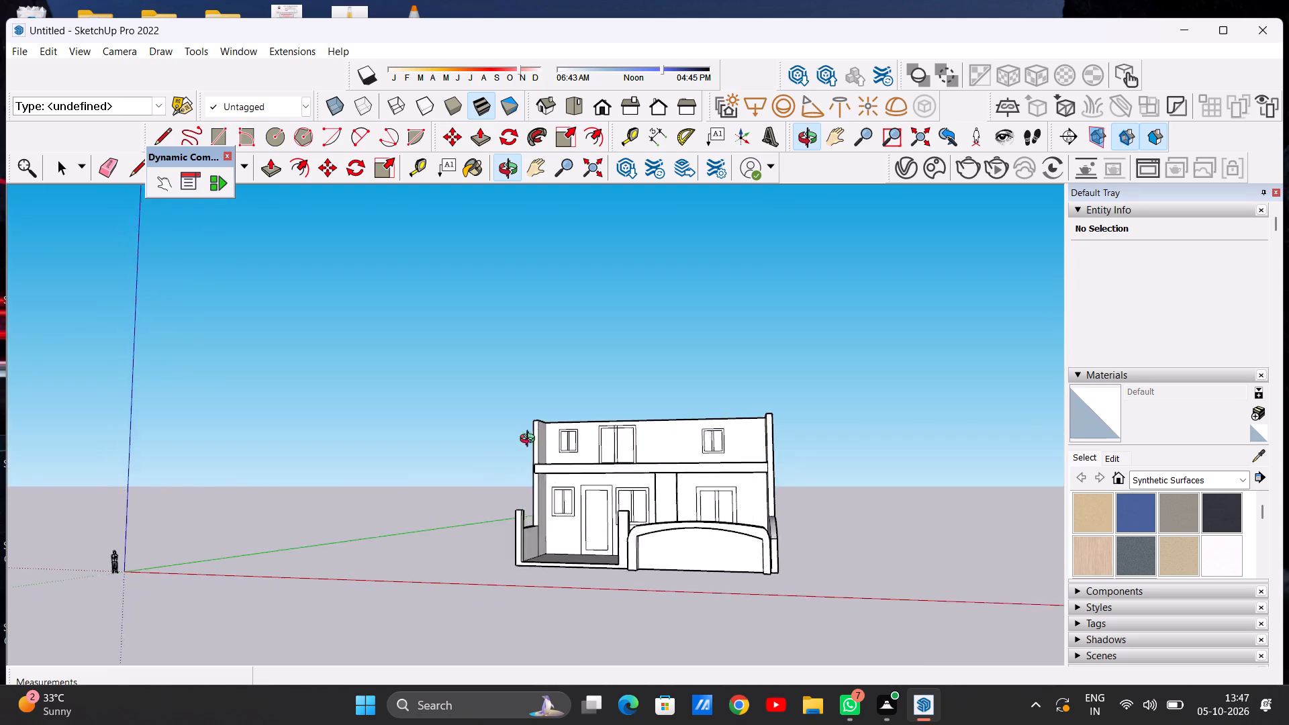
{"action": "middle_click_drag", "start_coordinate": [530, 440], "coordinate": [620, 544]}
{"action": "scroll", "coordinate": [607, 472], "scroll_direction": "down", "scroll_amount": 3}
{"action": "middle_click_drag", "start_coordinate": [569, 461], "coordinate": [558, 518]}
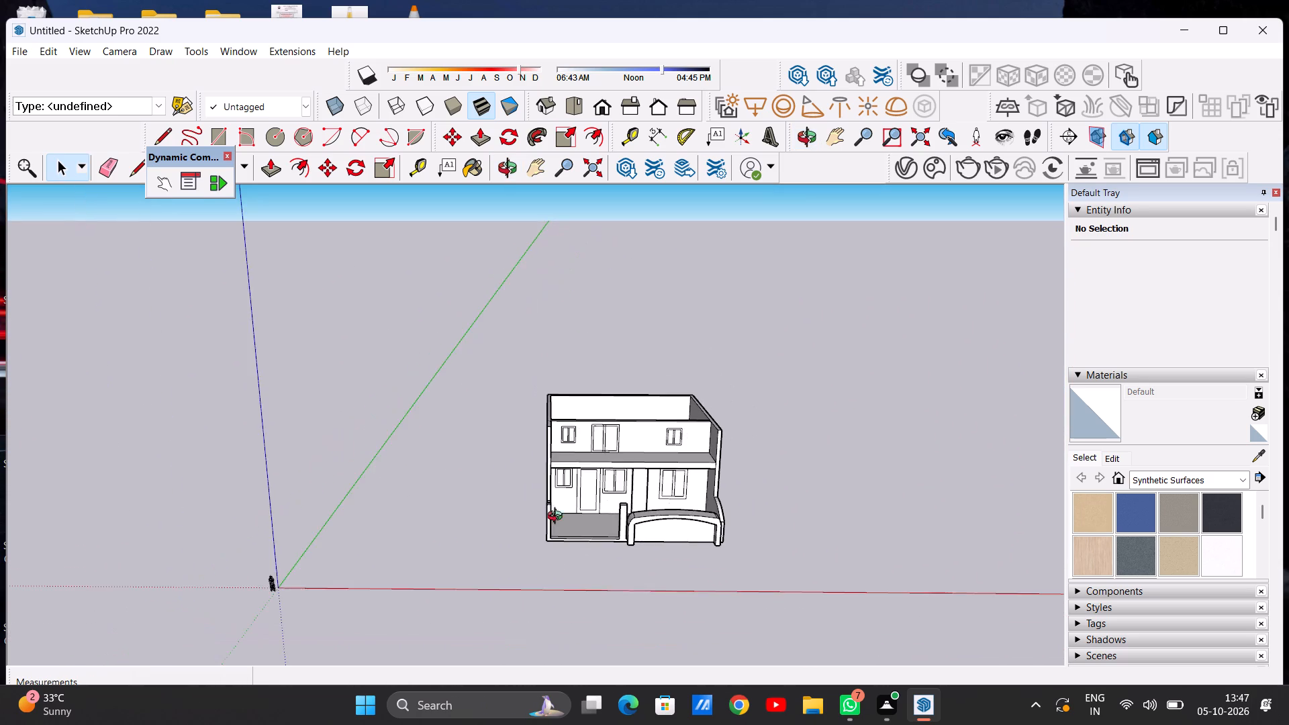
{"action": "middle_click_drag", "start_coordinate": [558, 518], "coordinate": [561, 591]}
{"action": "scroll", "coordinate": [579, 494], "scroll_direction": "up", "scroll_amount": 7}
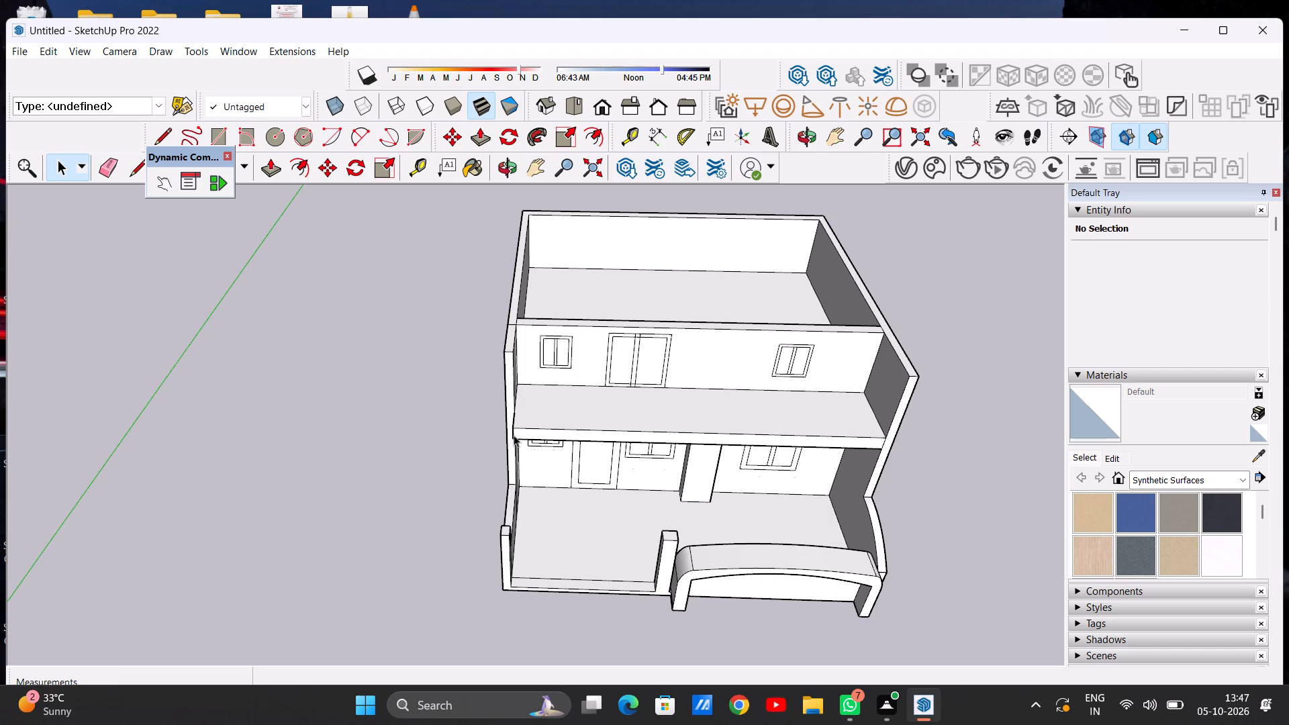
{"action": "scroll", "coordinate": [577, 362], "scroll_direction": "down", "scroll_amount": 20}
{"action": "scroll", "coordinate": [577, 362], "scroll_direction": "down", "scroll_amount": 18}
{"action": "scroll", "coordinate": [595, 375], "scroll_direction": "up", "scroll_amount": 9}
{"action": "middle_click_drag", "start_coordinate": [596, 455], "coordinate": [541, 323]}
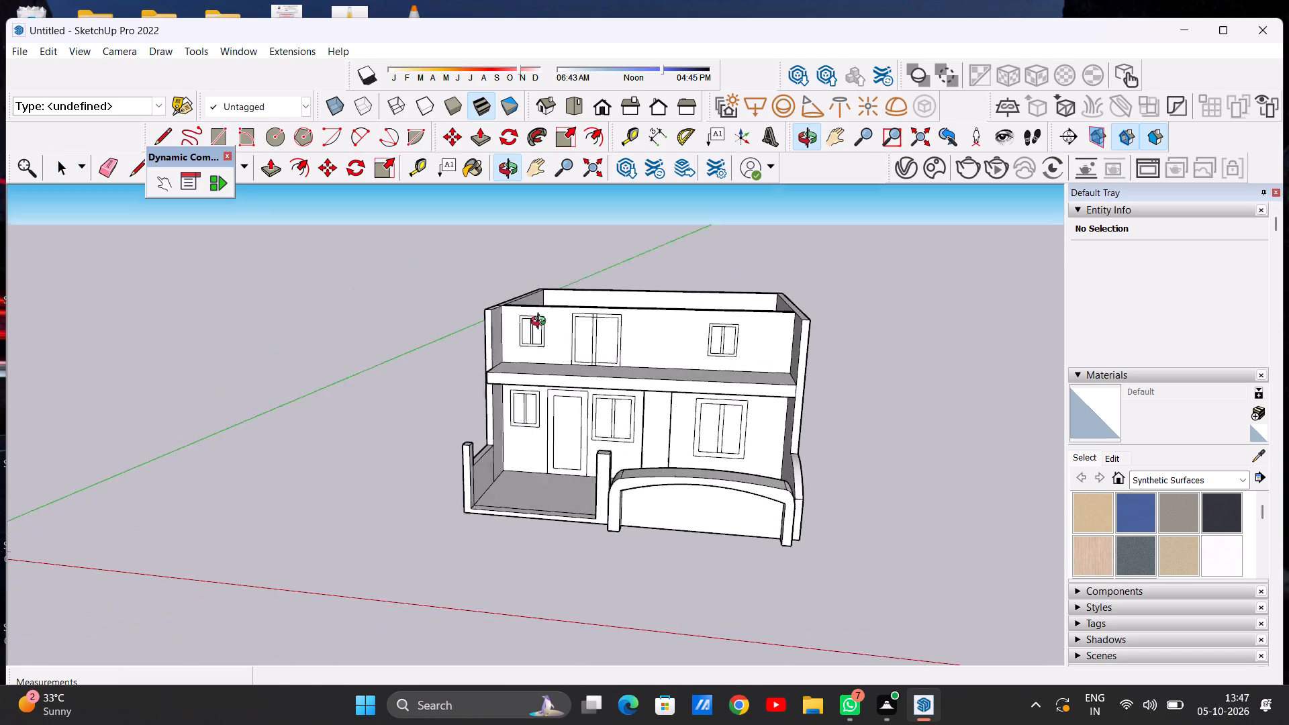
{"action": "middle_click_drag", "start_coordinate": [541, 323], "coordinate": [522, 311]}
{"action": "scroll", "coordinate": [670, 324], "scroll_direction": "up", "scroll_amount": 6}
{"action": "scroll", "coordinate": [466, 362], "scroll_direction": "down", "scroll_amount": 8}
{"action": "middle_click_drag", "start_coordinate": [495, 351], "coordinate": [624, 330]}
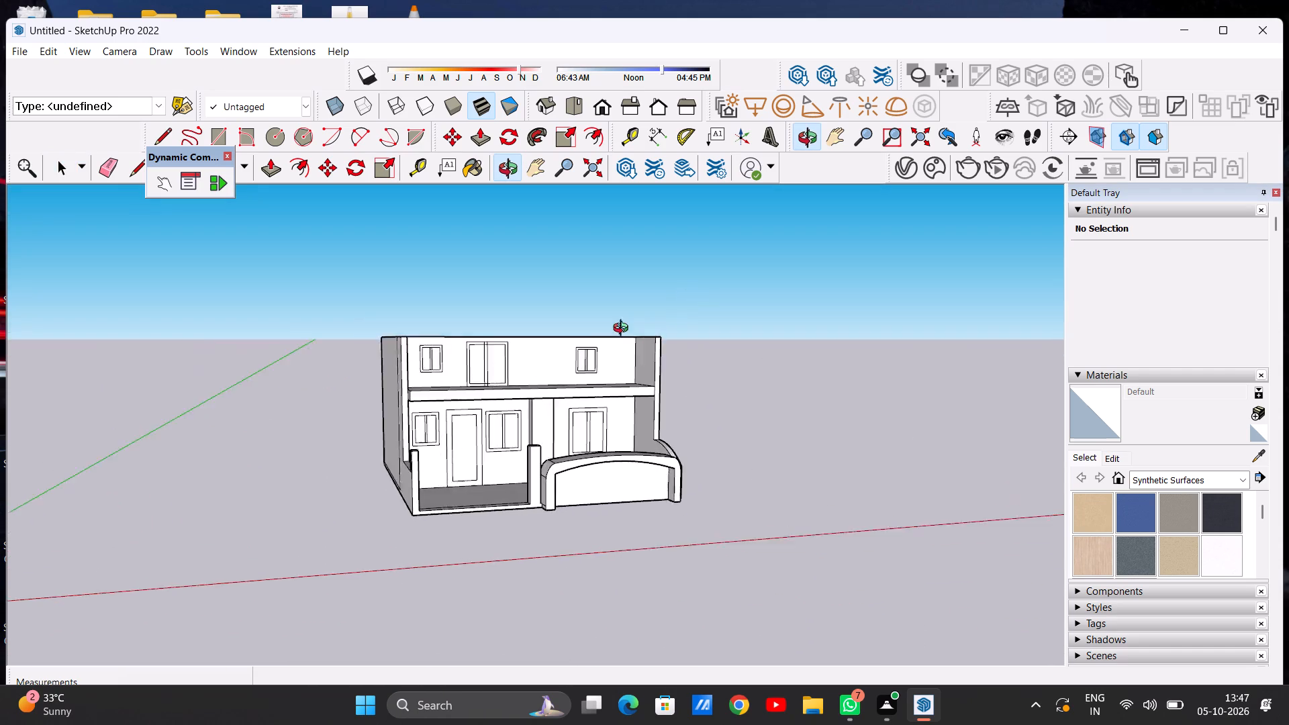
{"action": "middle_click_drag", "start_coordinate": [624, 330], "coordinate": [516, 335]}
{"action": "scroll", "coordinate": [516, 334], "scroll_direction": "up", "scroll_amount": 10}
{"action": "scroll", "coordinate": [518, 369], "scroll_direction": "down", "scroll_amount": 6}
{"action": "middle_click_drag", "start_coordinate": [491, 370], "coordinate": [538, 387]}
{"action": "scroll", "coordinate": [554, 407], "scroll_direction": "up", "scroll_amount": 5}
{"action": "scroll", "coordinate": [538, 365], "scroll_direction": "down", "scroll_amount": 8}
{"action": "scroll", "coordinate": [528, 342], "scroll_direction": "up", "scroll_amount": 1}
{"action": "middle_click_drag", "start_coordinate": [526, 354], "coordinate": [538, 552]}
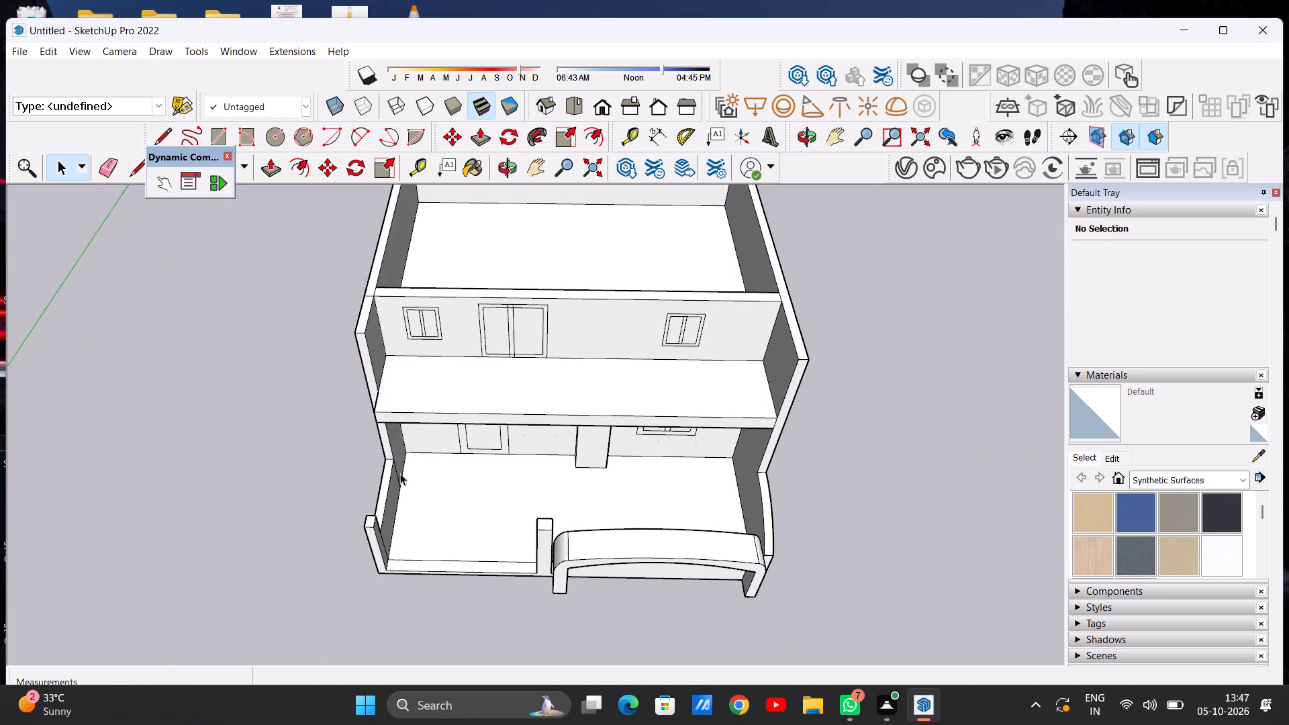
{"action": "scroll", "coordinate": [387, 463], "scroll_direction": "up", "scroll_amount": 6}
{"action": "scroll", "coordinate": [382, 399], "scroll_direction": "up", "scroll_amount": 1}
{"action": "middle_click_drag", "start_coordinate": [382, 397], "coordinate": [404, 272]}
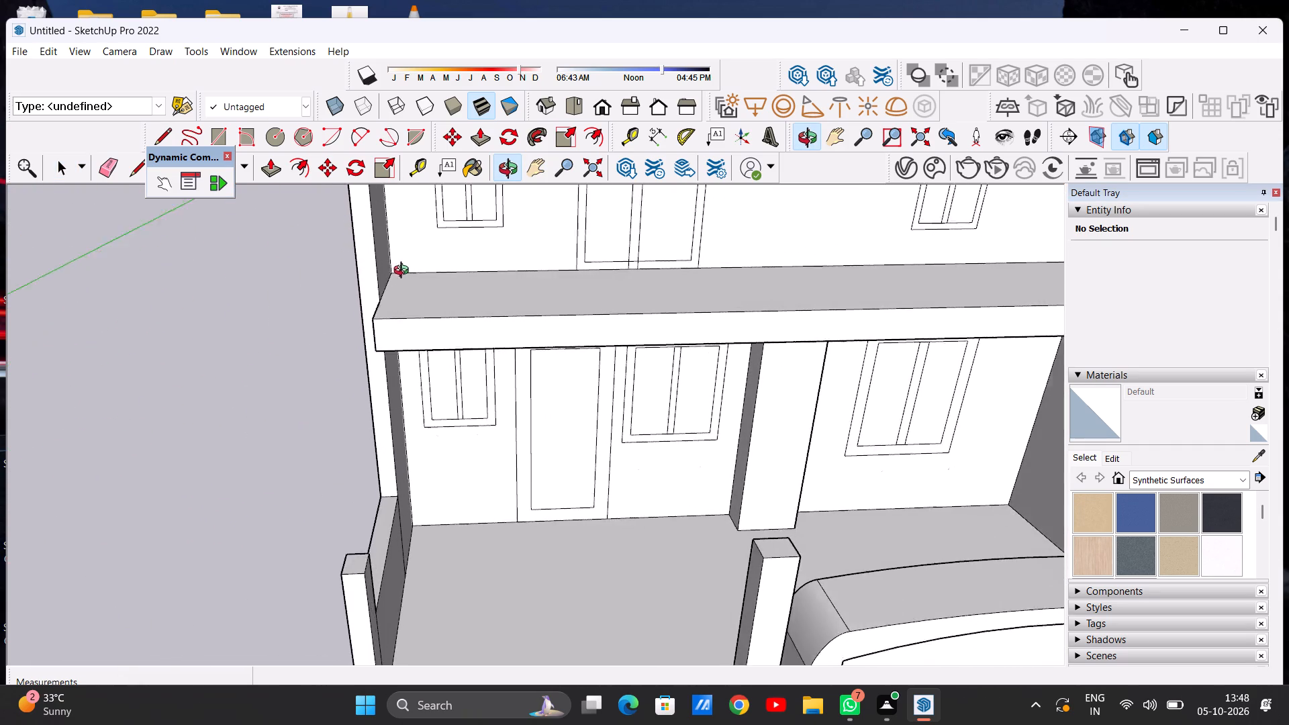
{"action": "middle_click_drag", "start_coordinate": [404, 272], "coordinate": [391, 270]}
{"action": "scroll", "coordinate": [385, 348], "scroll_direction": "down", "scroll_amount": 12}
{"action": "middle_click_drag", "start_coordinate": [591, 392], "coordinate": [667, 338]}
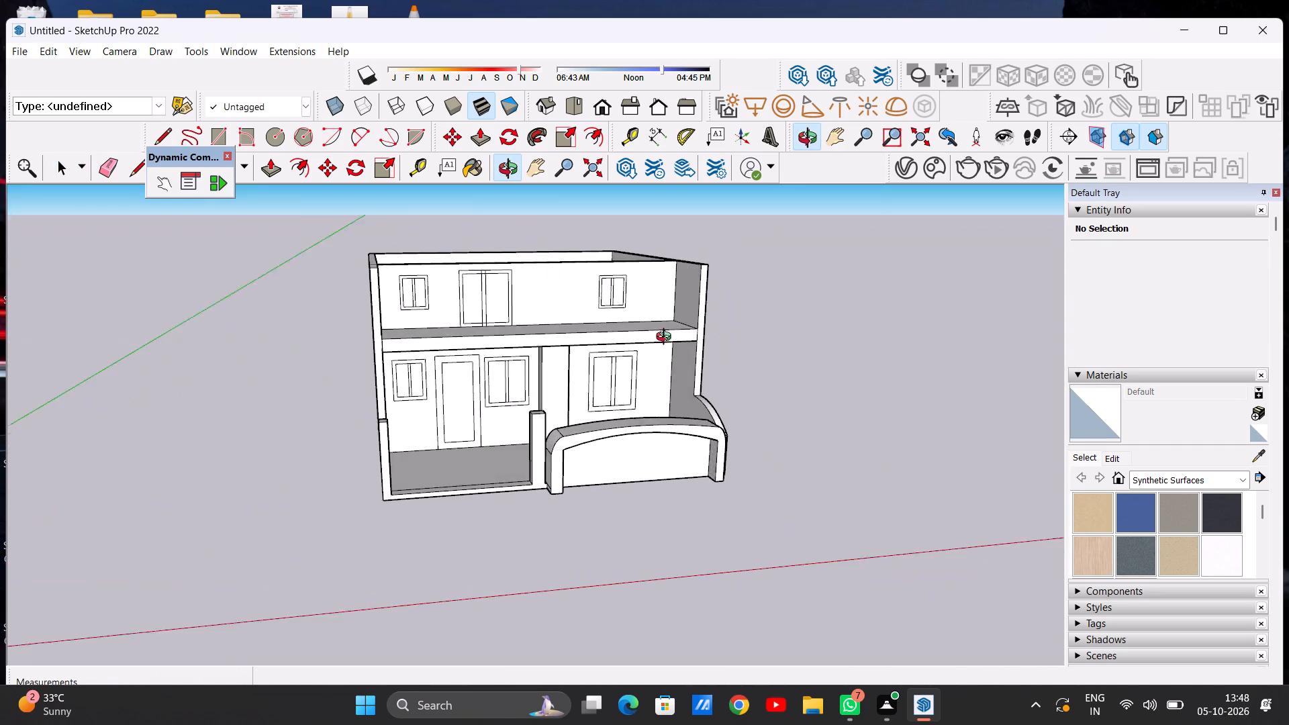
{"action": "middle_click_drag", "start_coordinate": [667, 338], "coordinate": [610, 345]}
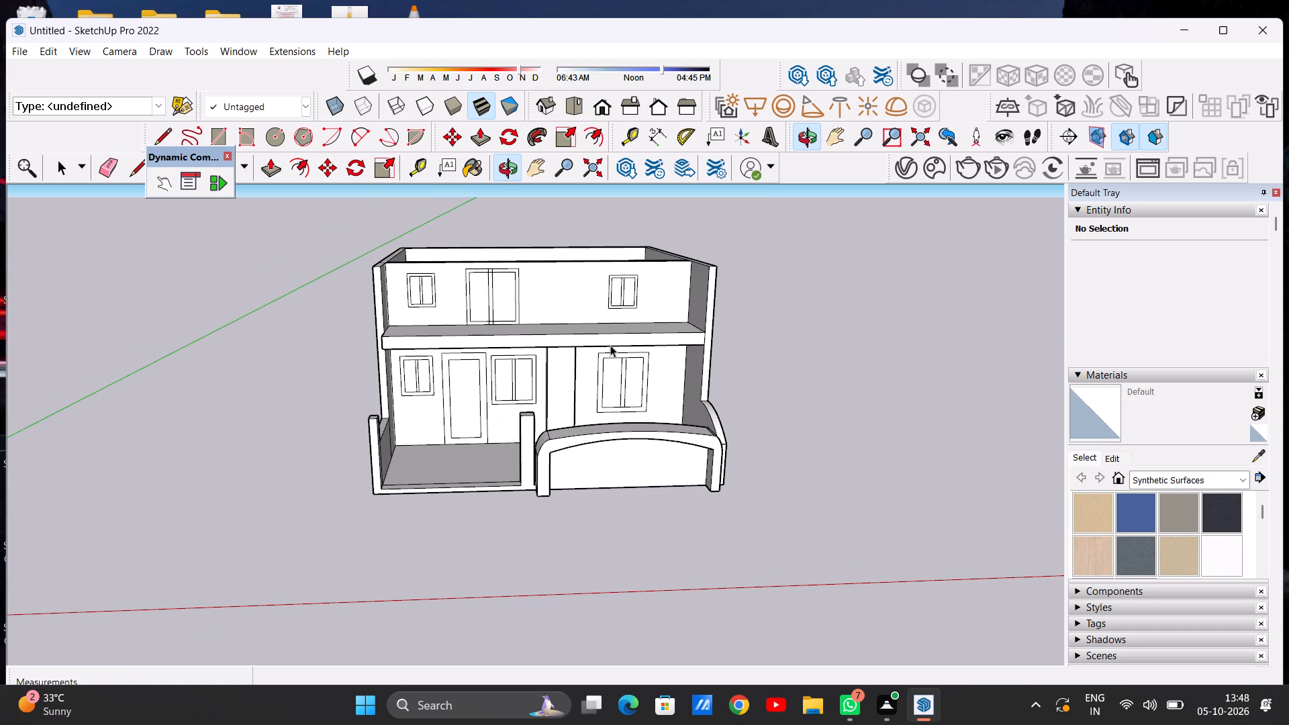
Push/Pull the narrow front face of the left side wall forward until it is flush with the upper floor slab's front corner.
{"action": "scroll", "coordinate": [565, 342], "scroll_direction": "down", "scroll_amount": 2}
{"action": "middle_click_drag", "start_coordinate": [564, 342], "coordinate": [584, 505]}
{"action": "scroll", "coordinate": [578, 387], "scroll_direction": "up", "scroll_amount": 6}
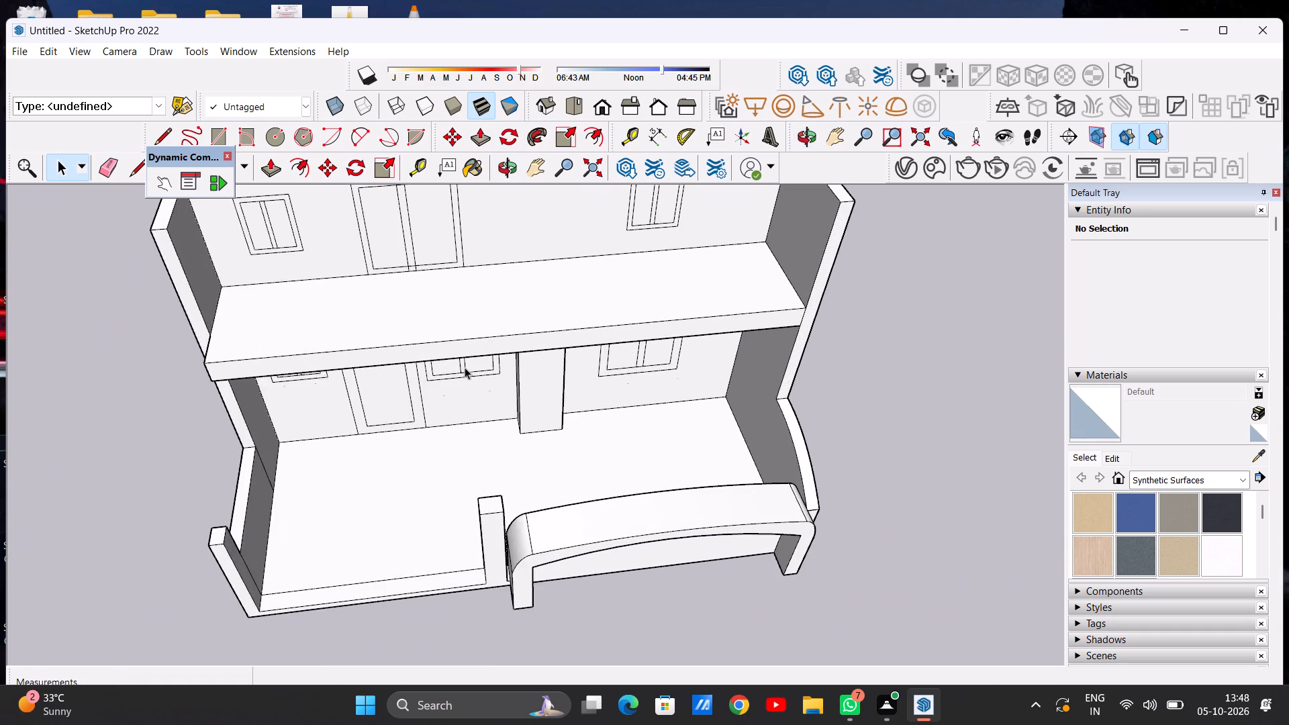
{"action": "middle_click_drag", "start_coordinate": [465, 366], "coordinate": [701, 245]}
{"action": "scroll", "coordinate": [379, 321], "scroll_direction": "down", "scroll_amount": 4}
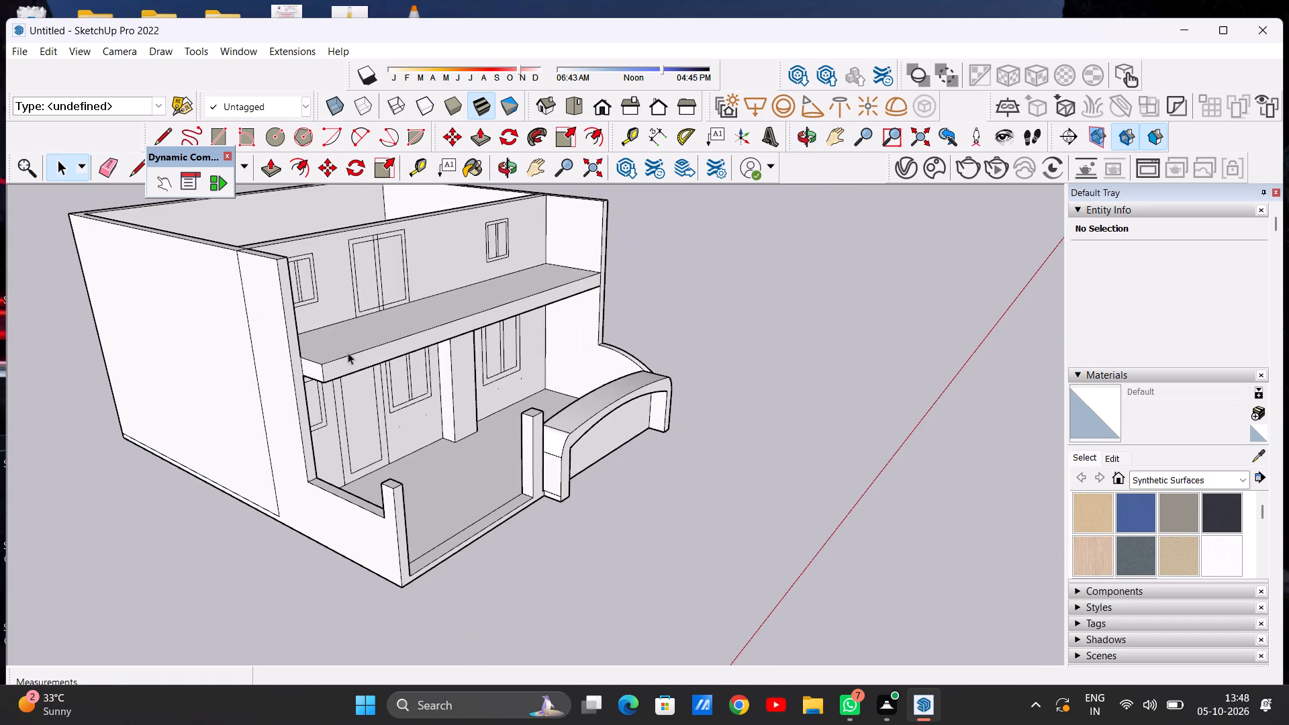
{"action": "middle_click_drag", "start_coordinate": [303, 378], "coordinate": [414, 365]}
{"action": "scroll", "coordinate": [383, 379], "scroll_direction": "up", "scroll_amount": 2}
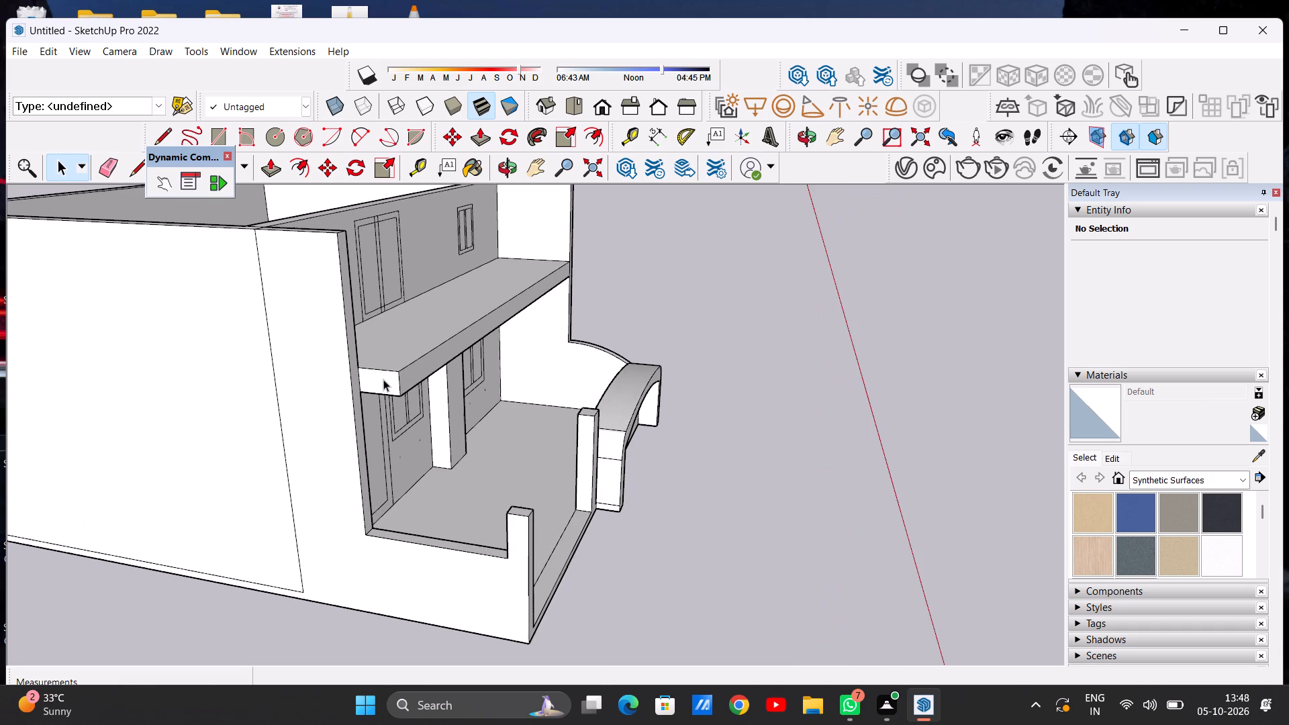
{"action": "key", "text": "p"}
{"action": "scroll", "coordinate": [346, 369], "scroll_direction": "up", "scroll_amount": 10}
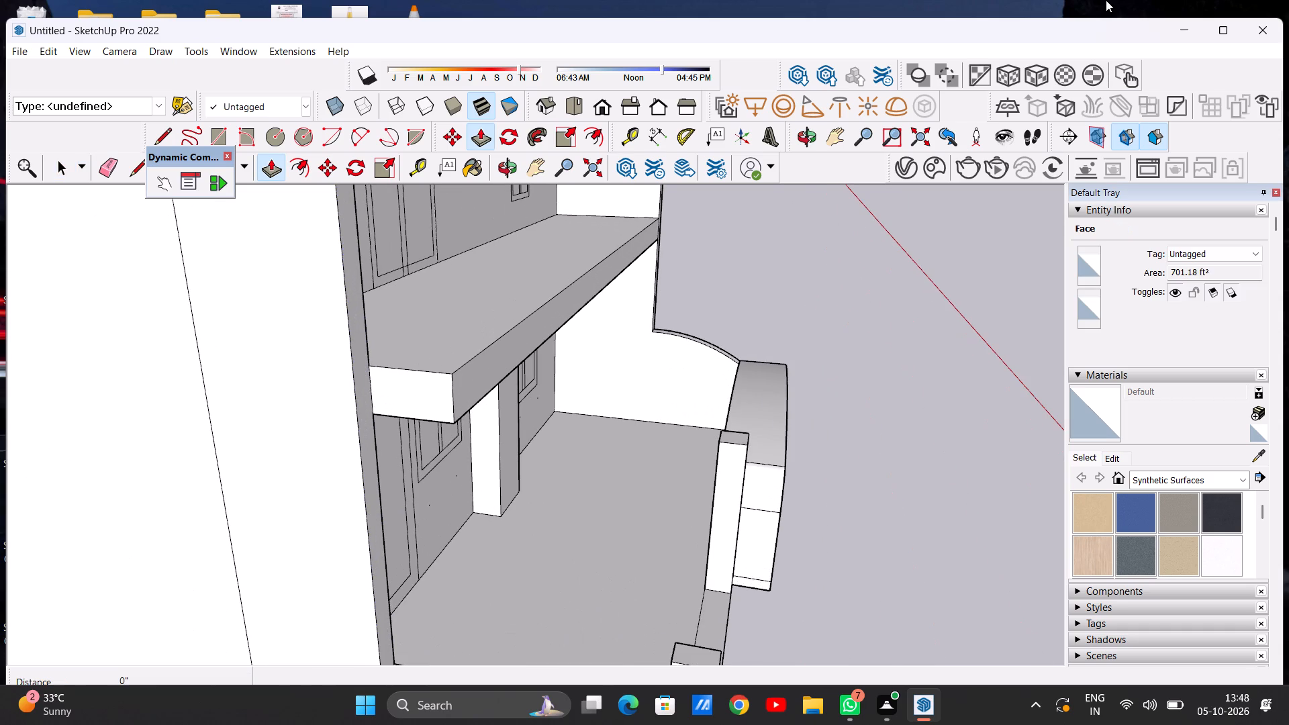
{"action": "left_click", "coordinate": [367, 393]}
{"action": "left_click", "coordinate": [455, 370]}
{"action": "key", "text": "space"}
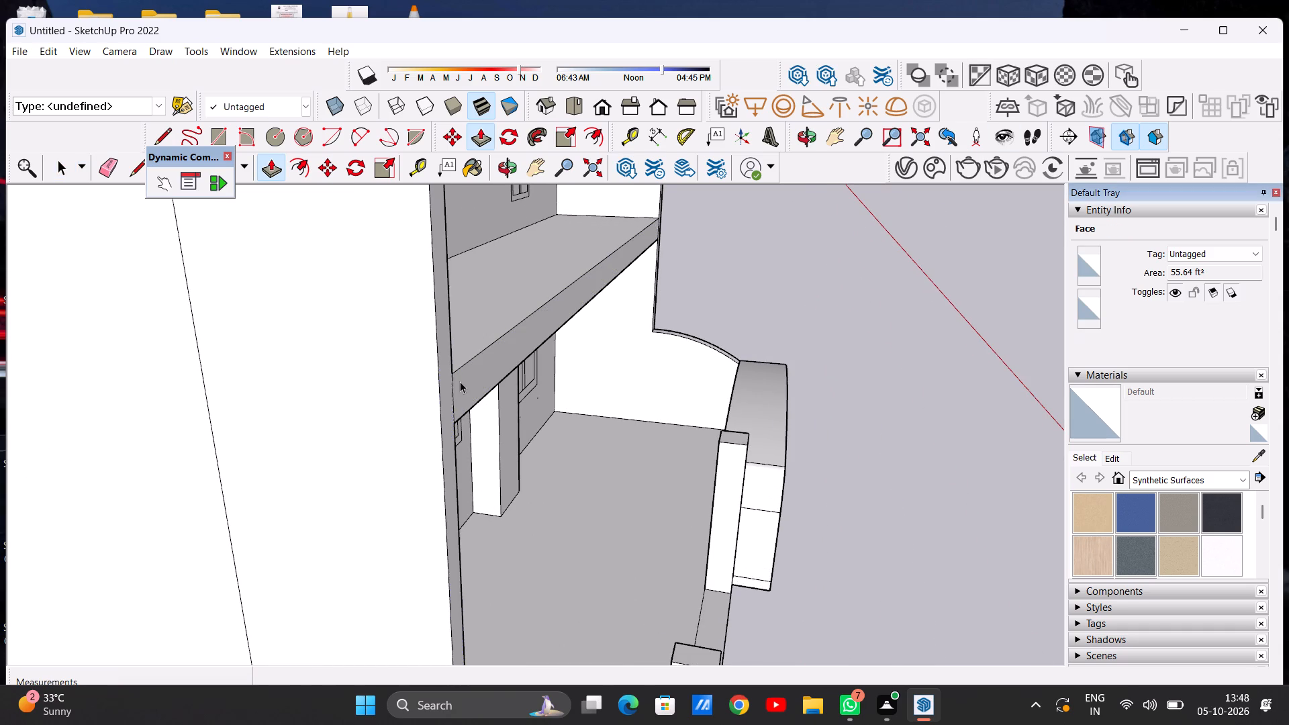
Examine the house front, the extended side walls and the upper floor slab from several angles and distances.
{"action": "scroll", "coordinate": [526, 360], "scroll_direction": "down", "scroll_amount": 9}
{"action": "middle_click_drag", "start_coordinate": [605, 309], "coordinate": [241, 326]}
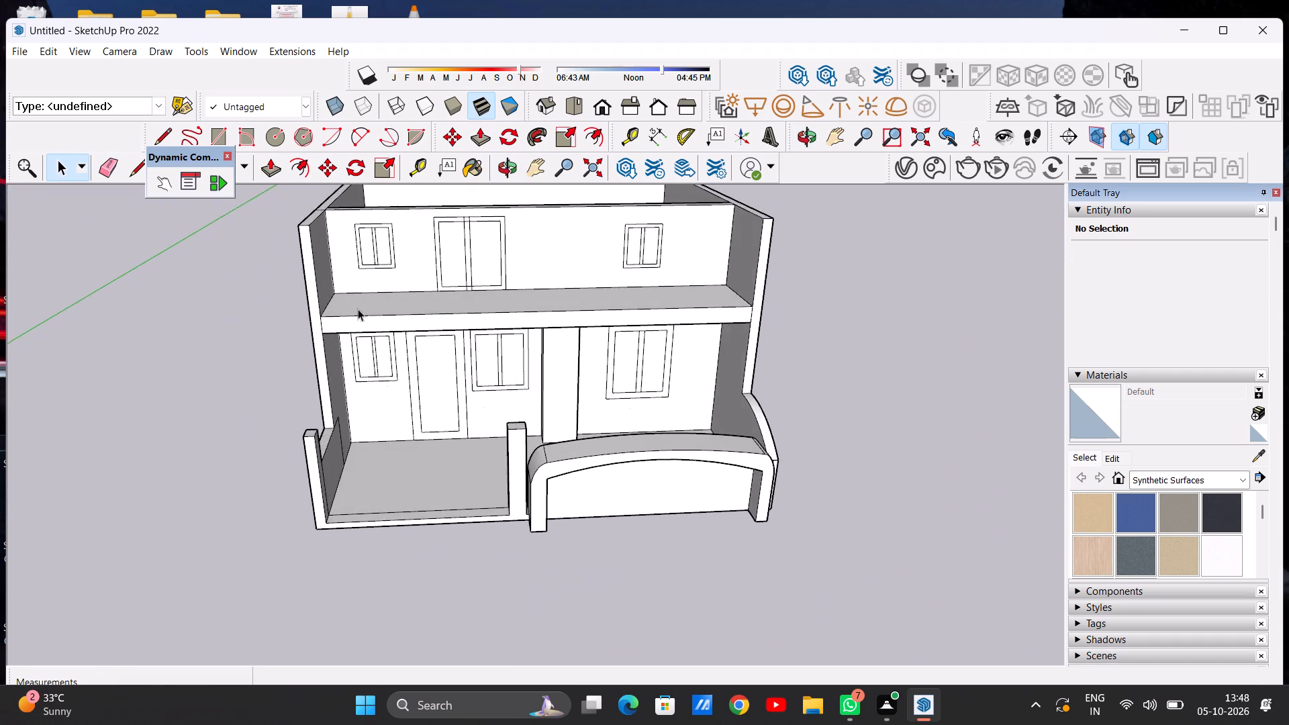
{"action": "scroll", "coordinate": [551, 287], "scroll_direction": "down", "scroll_amount": 5}
{"action": "scroll", "coordinate": [565, 293], "scroll_direction": "up", "scroll_amount": 4}
{"action": "middle_click_drag", "start_coordinate": [558, 294], "coordinate": [555, 432]}
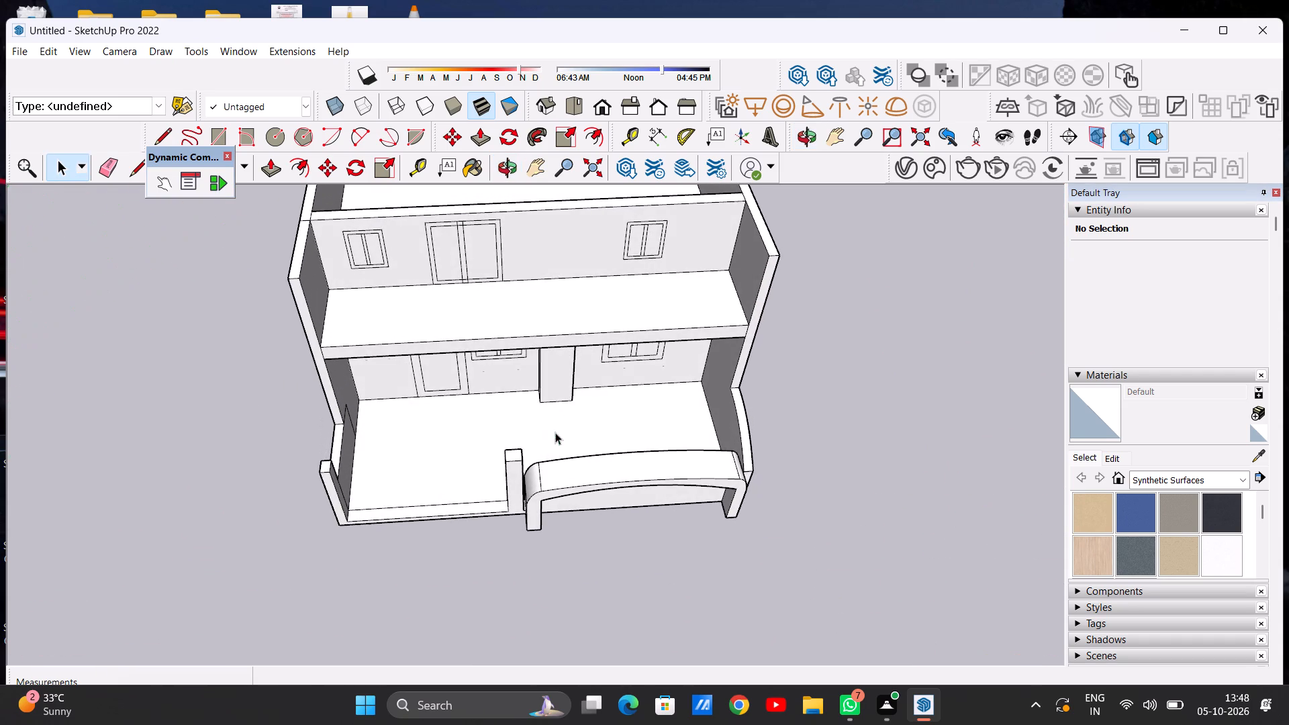
{"action": "scroll", "coordinate": [673, 242], "scroll_direction": "down", "scroll_amount": 10}
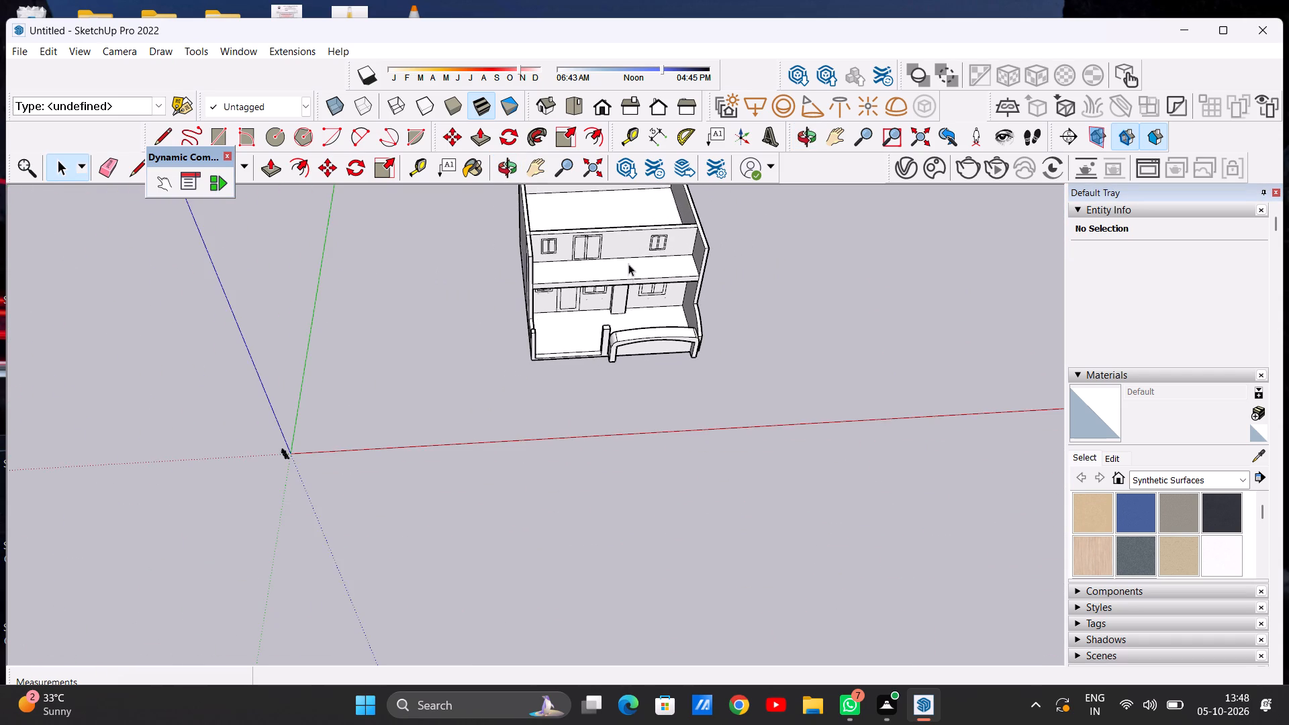
{"action": "middle_click_drag", "start_coordinate": [622, 278], "coordinate": [605, 175]}
{"action": "scroll", "coordinate": [569, 267], "scroll_direction": "down", "scroll_amount": 5}
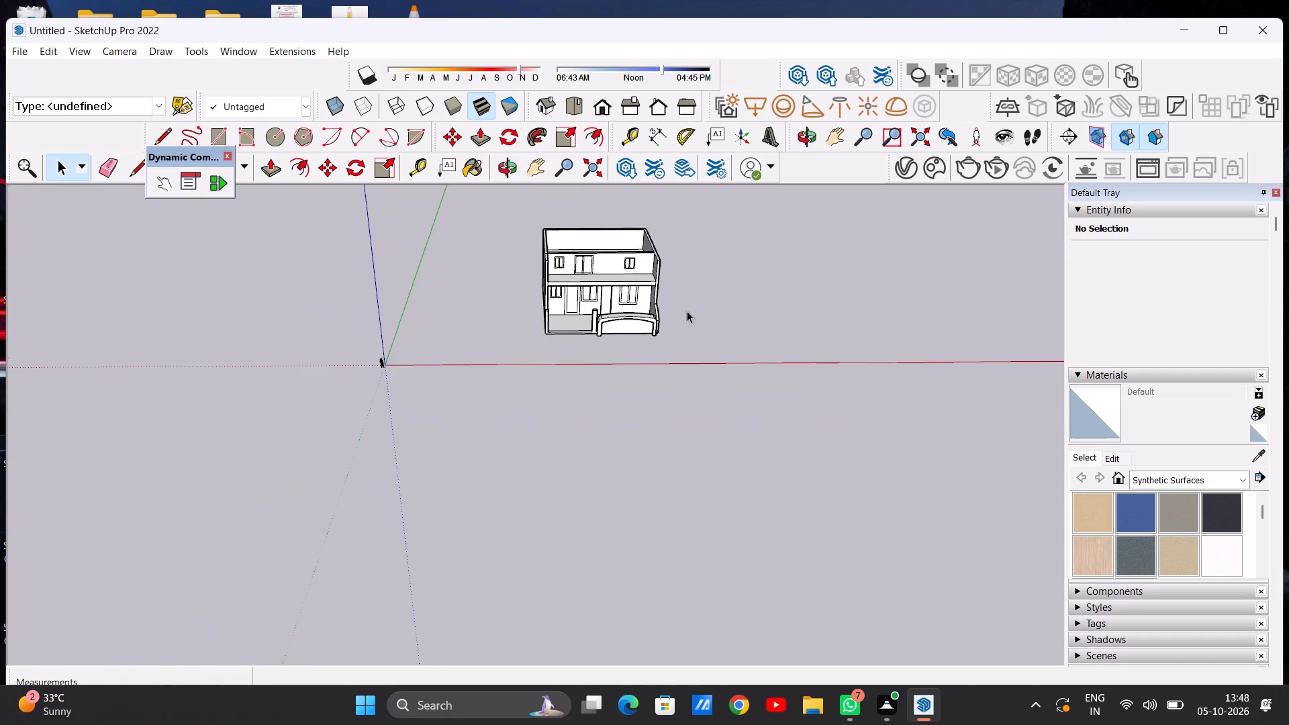
{"action": "middle_click_drag", "start_coordinate": [683, 309], "coordinate": [653, 186]}
{"action": "scroll", "coordinate": [598, 305], "scroll_direction": "up", "scroll_amount": 14}
{"action": "middle_click_drag", "start_coordinate": [579, 293], "coordinate": [588, 362]}
{"action": "scroll", "coordinate": [579, 293], "scroll_direction": "down", "scroll_amount": 1}
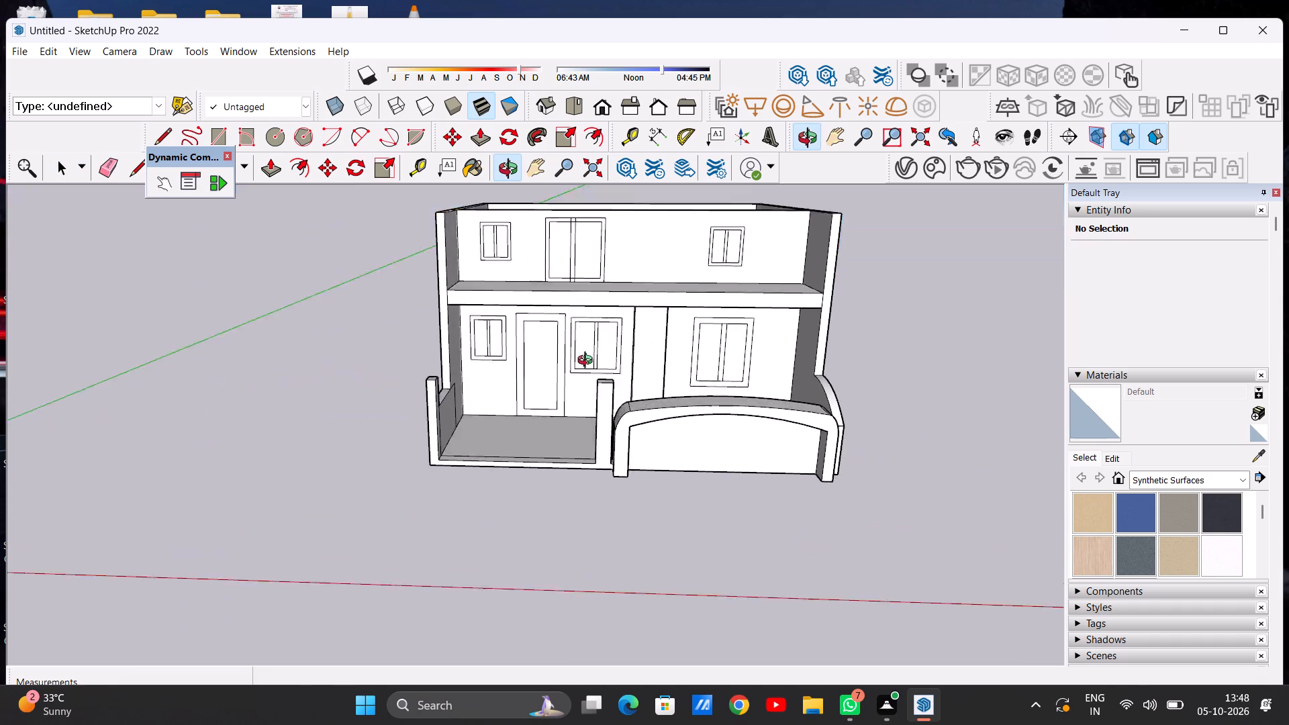
Draw a straight line across the upper floor slab from side wall to side wall, parallel to and just behind its front edge.
{"action": "middle_click_drag", "start_coordinate": [588, 362], "coordinate": [598, 483]}
{"action": "scroll", "coordinate": [583, 378], "scroll_direction": "down", "scroll_amount": 4}
{"action": "middle_click_drag", "start_coordinate": [597, 358], "coordinate": [601, 454]}
{"action": "scroll", "coordinate": [642, 391], "scroll_direction": "up", "scroll_amount": 3}
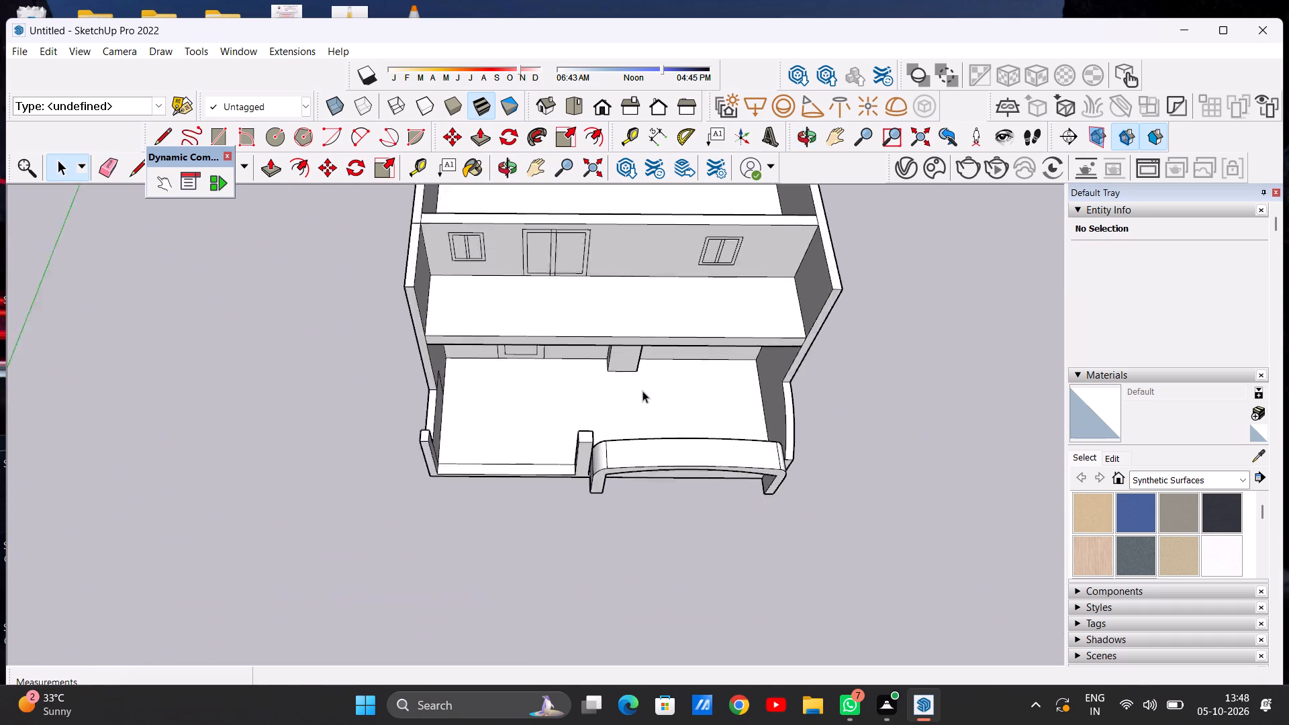
{"action": "scroll", "coordinate": [642, 391], "scroll_direction": "up", "scroll_amount": 4}
{"action": "scroll", "coordinate": [642, 391], "scroll_direction": "down", "scroll_amount": 7}
{"action": "middle_click_drag", "start_coordinate": [620, 350], "coordinate": [620, 428]}
{"action": "scroll", "coordinate": [673, 385], "scroll_direction": "up", "scroll_amount": 5}
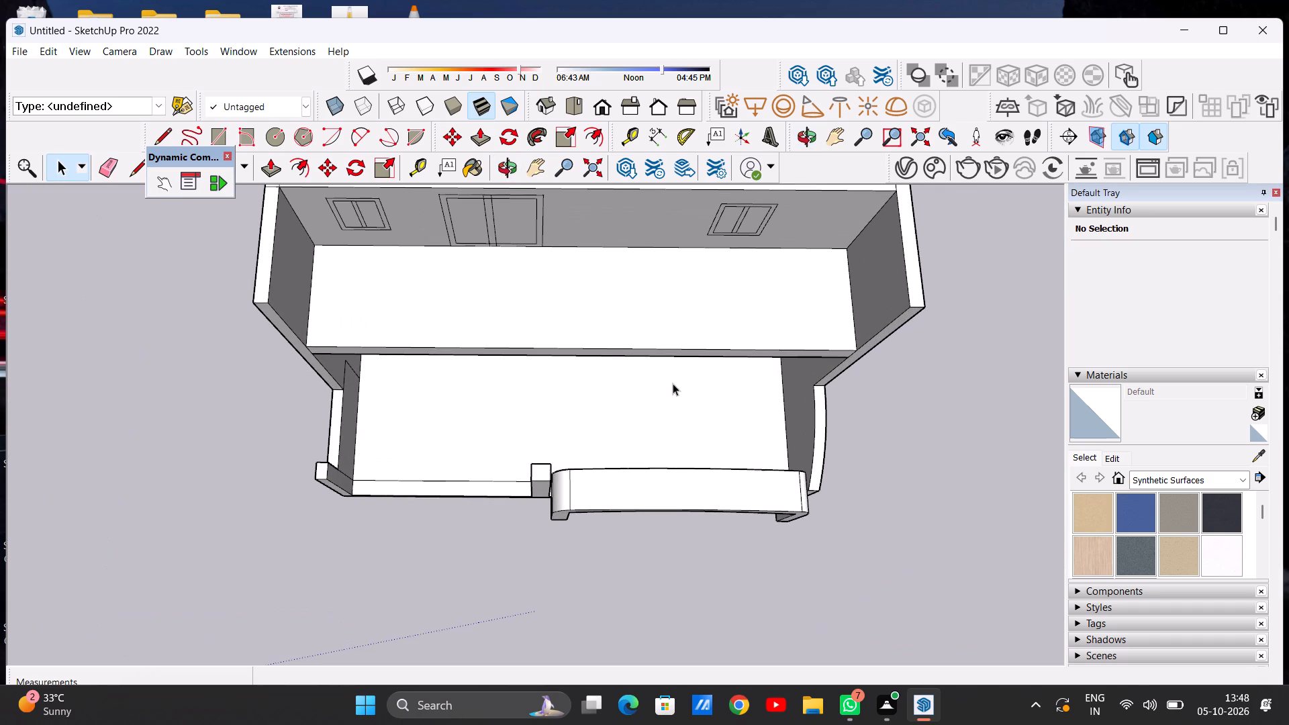
{"action": "key", "text": "l"}
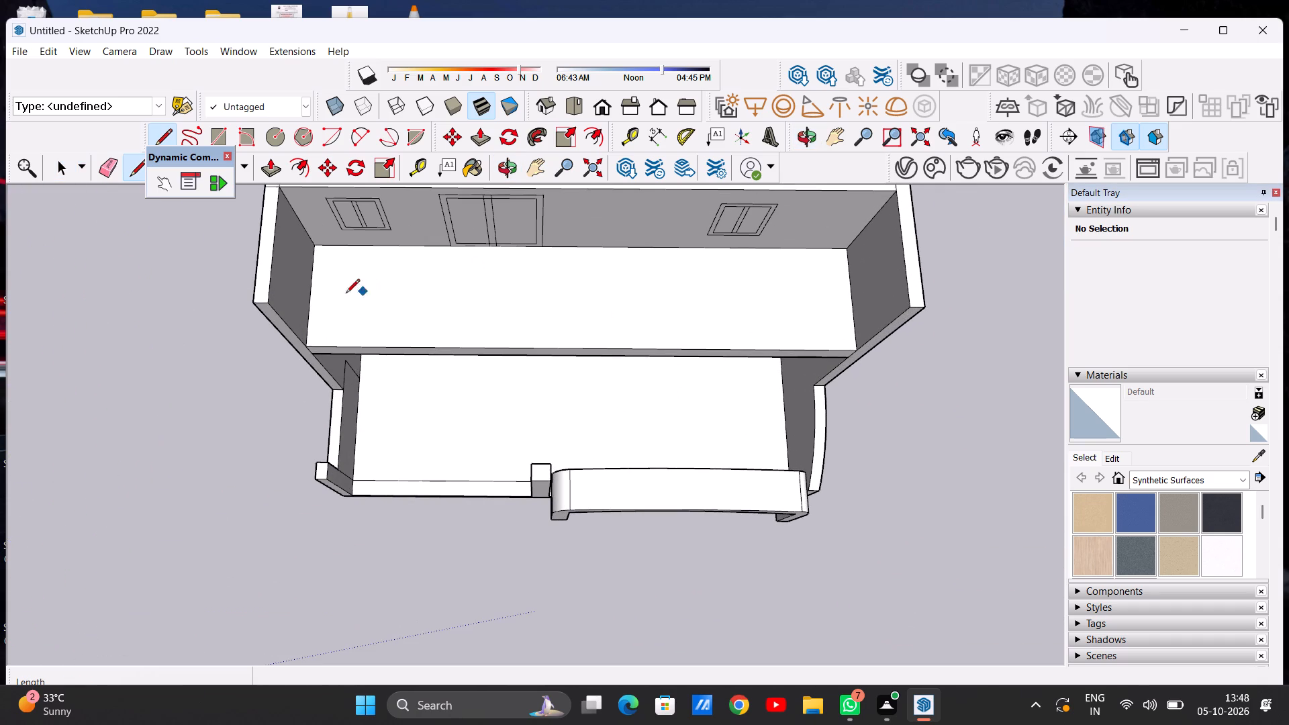
{"action": "left_click", "coordinate": [311, 328]}
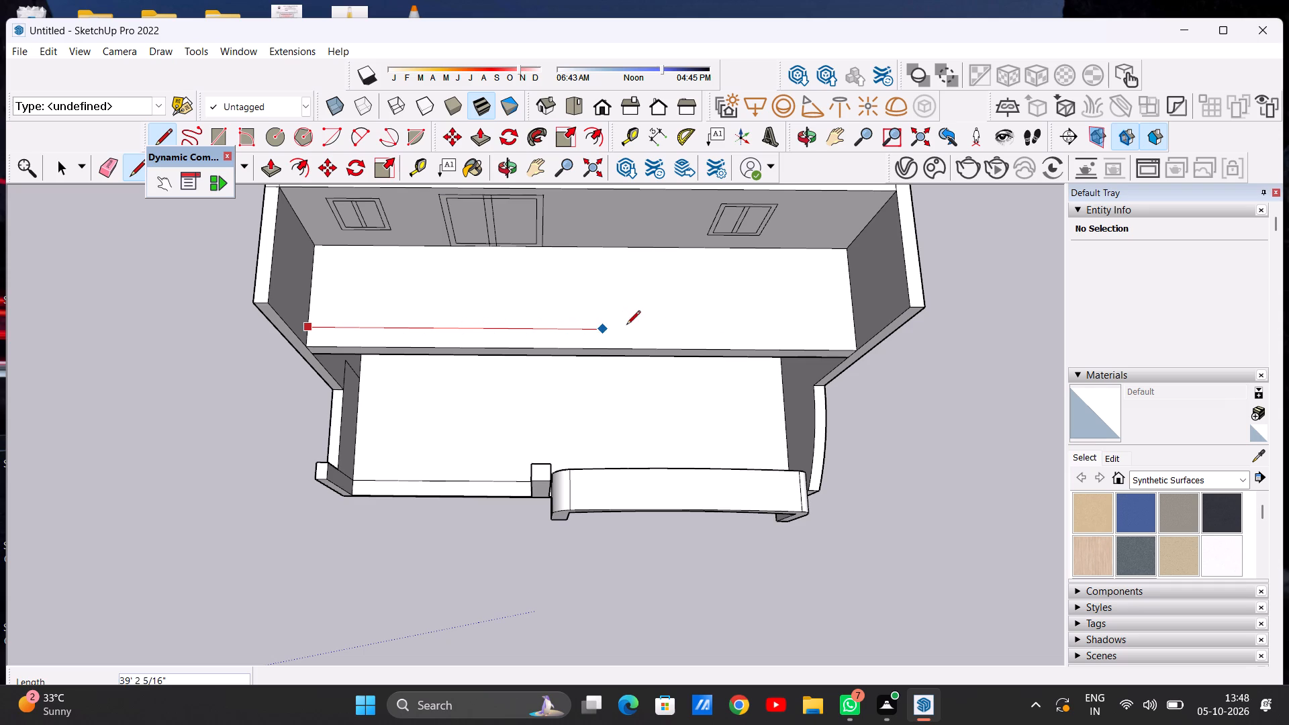
{"action": "left_click", "coordinate": [855, 331]}
{"action": "key", "text": "space"}
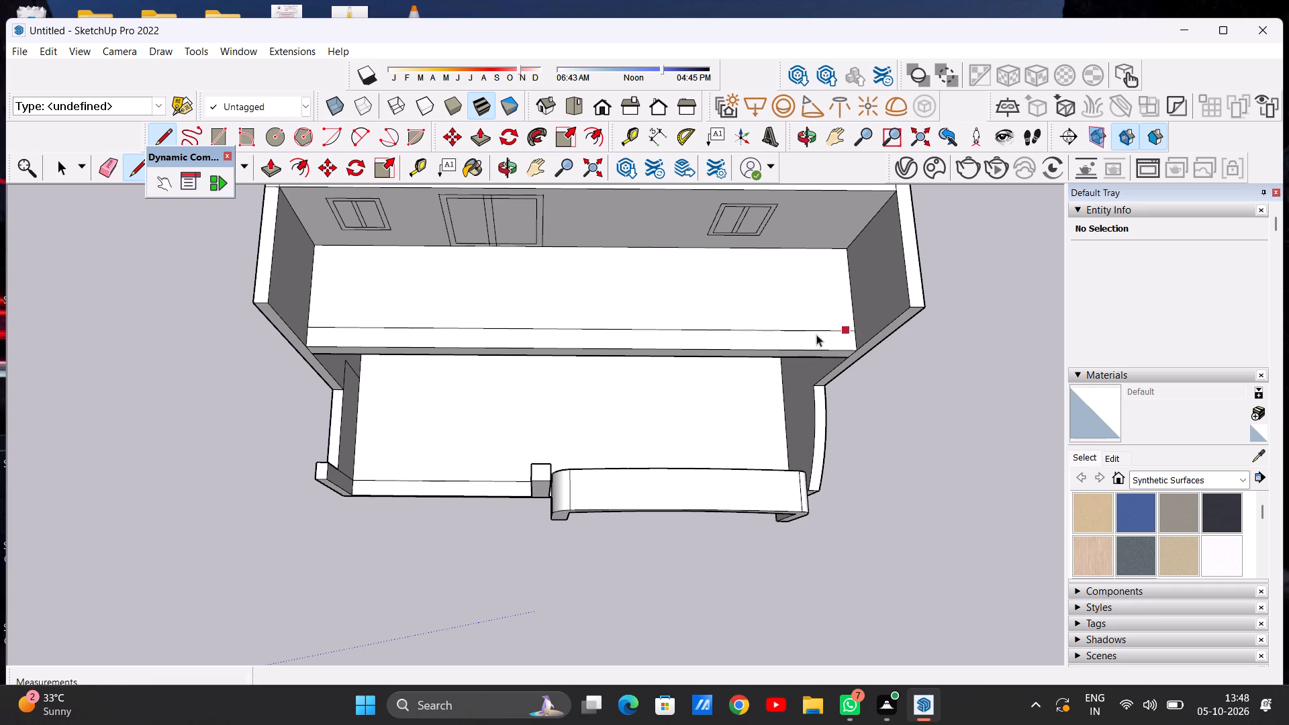
Examine the house front and upper floor from eye level, from above and from farther away.
{"action": "scroll", "coordinate": [783, 334], "scroll_direction": "down", "scroll_amount": 7}
{"action": "middle_click_drag", "start_coordinate": [782, 356], "coordinate": [777, 132]}
{"action": "middle_click_drag", "start_coordinate": [775, 329], "coordinate": [728, 203]}
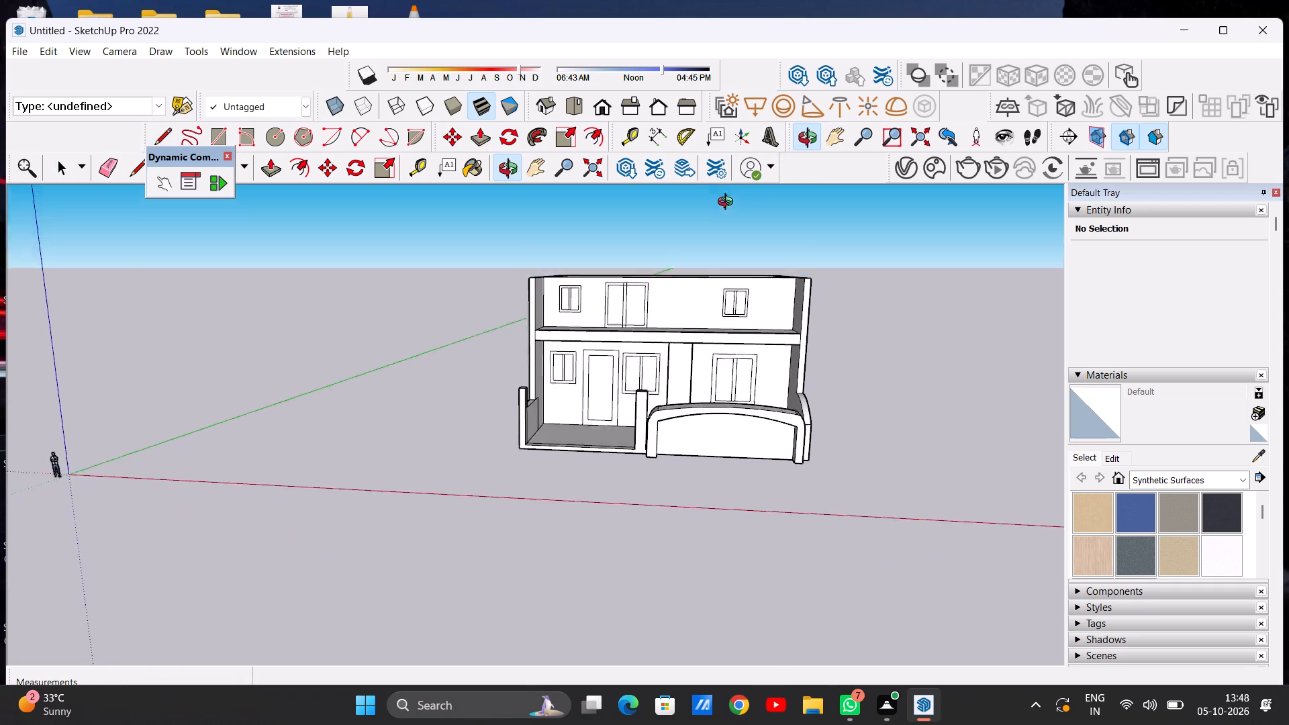
{"action": "middle_click_drag", "start_coordinate": [728, 203], "coordinate": [724, 179]}
{"action": "scroll", "coordinate": [732, 297], "scroll_direction": "up", "scroll_amount": 8}
{"action": "scroll", "coordinate": [657, 342], "scroll_direction": "down", "scroll_amount": 6}
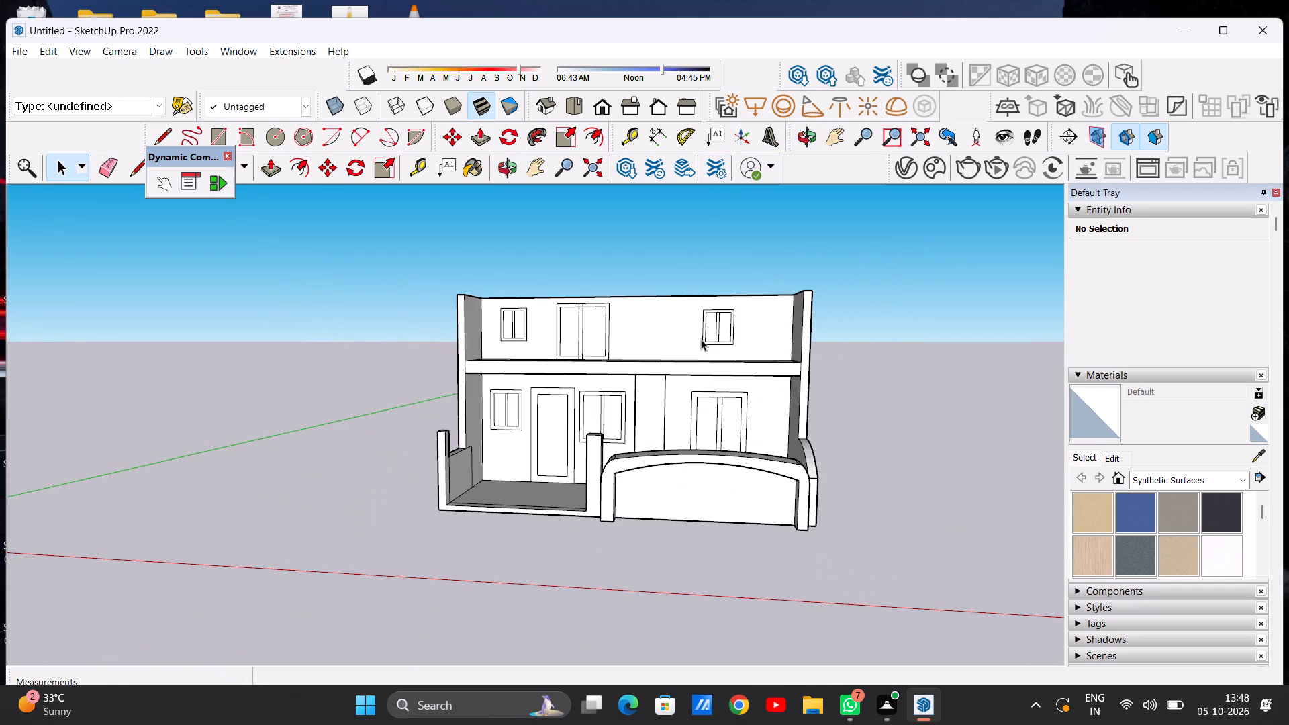
{"action": "scroll", "coordinate": [714, 333], "scroll_direction": "down", "scroll_amount": 2}
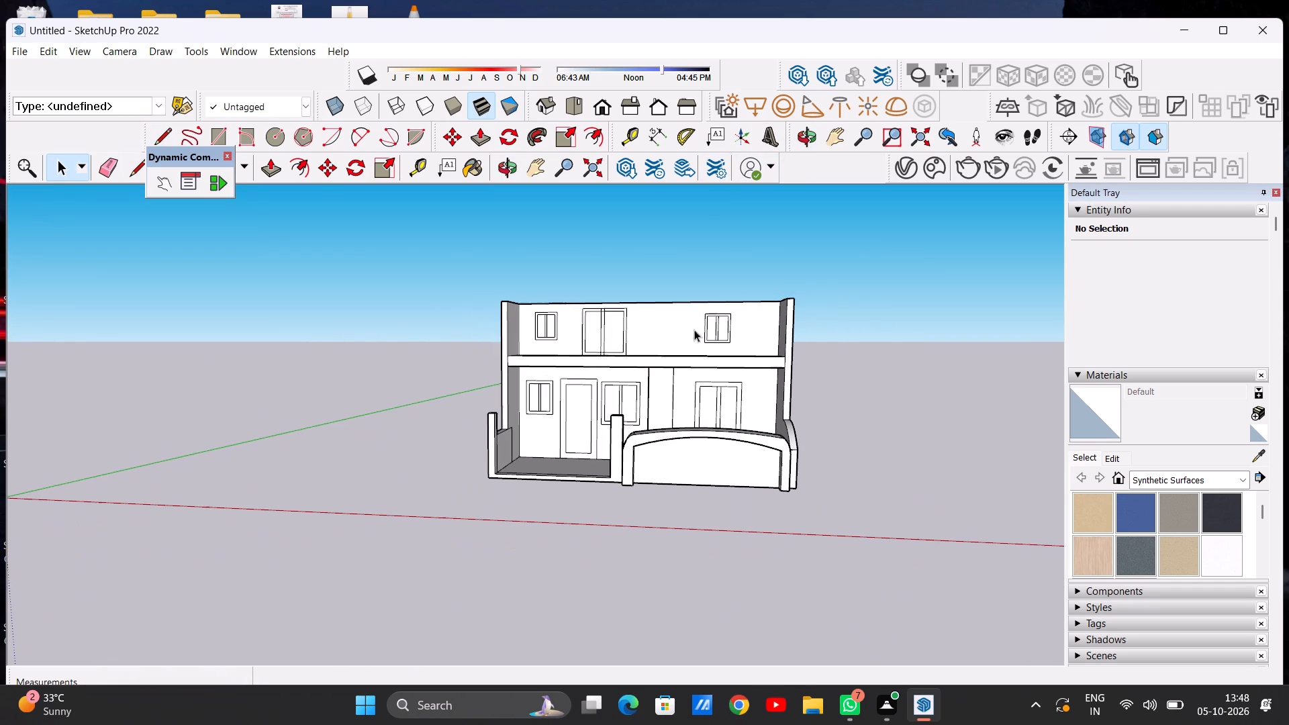
{"action": "middle_click_drag", "start_coordinate": [531, 328], "coordinate": [580, 499]}
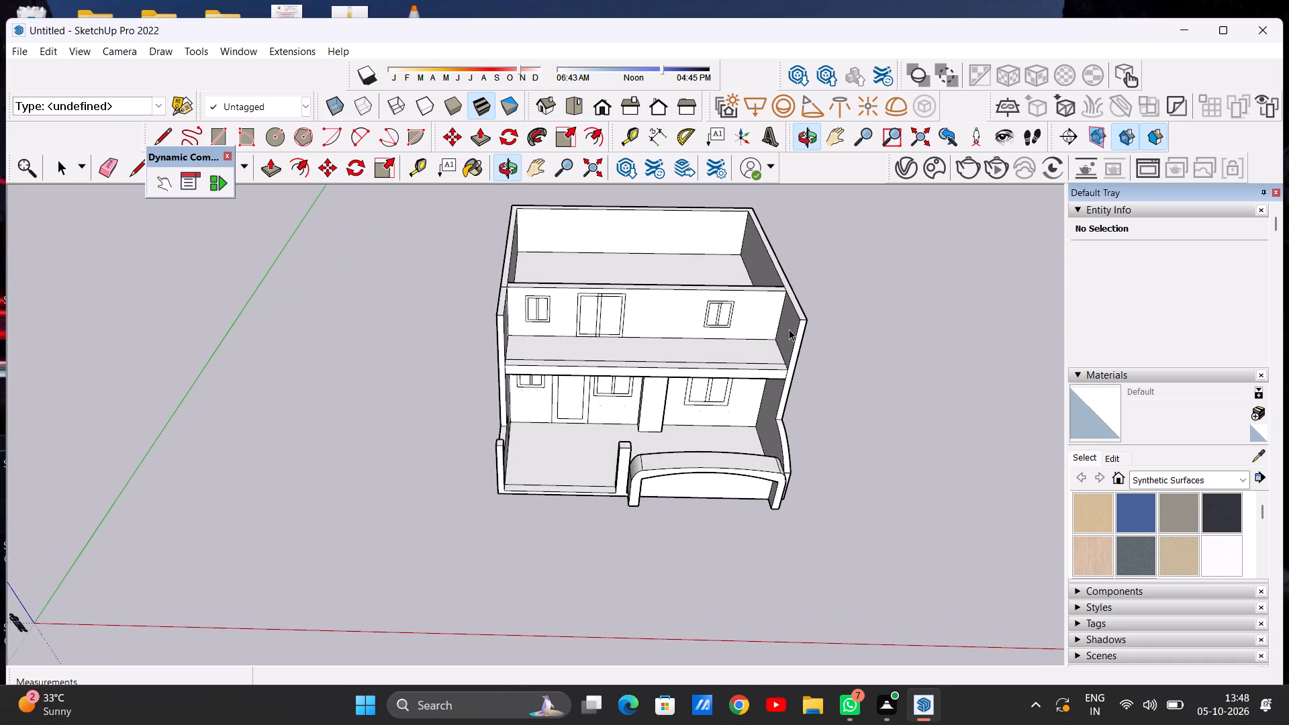
{"action": "scroll", "coordinate": [789, 329], "scroll_direction": "up", "scroll_amount": 6}
{"action": "scroll", "coordinate": [644, 350], "scroll_direction": "down", "scroll_amount": 1}
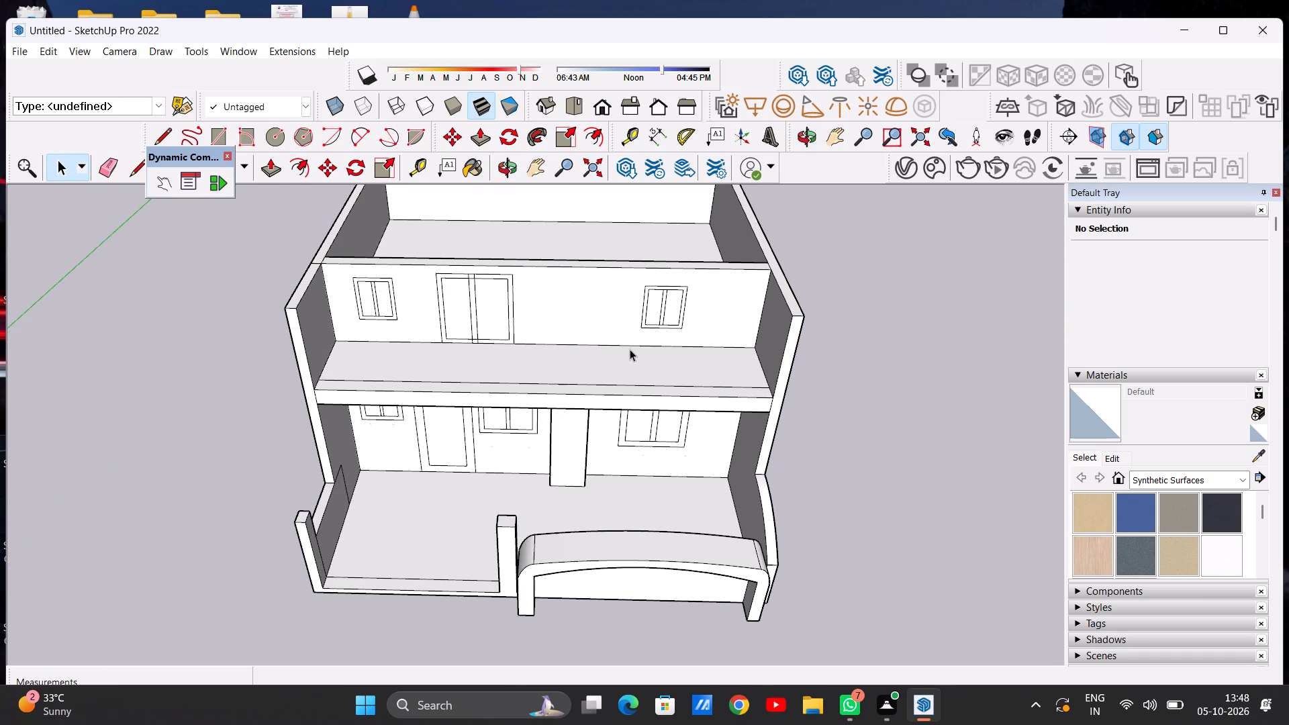
{"action": "scroll", "coordinate": [630, 349], "scroll_direction": "down", "scroll_amount": 9}
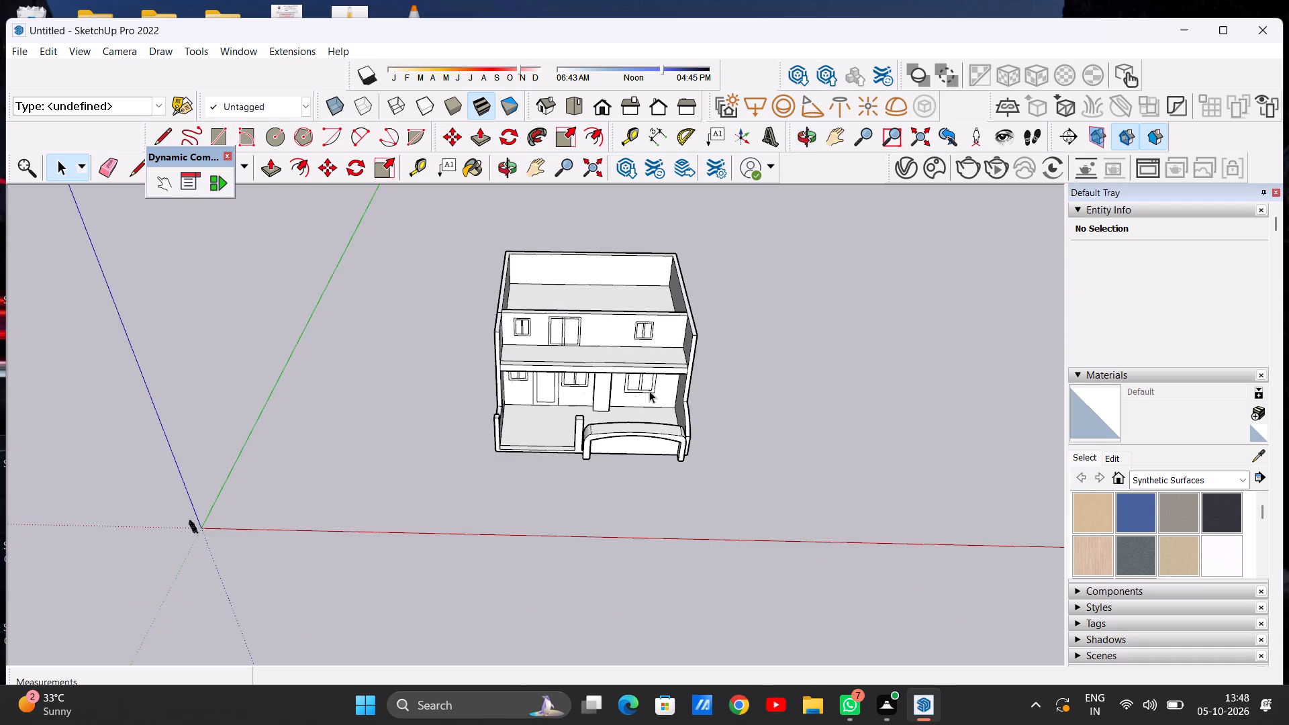
Push/Pull the narrow front strip of the upper floor slab up about 14' 4", level with the top of the side walls.
{"action": "middle_click_drag", "start_coordinate": [649, 391], "coordinate": [477, 376]}
{"action": "scroll", "coordinate": [618, 397], "scroll_direction": "up", "scroll_amount": 8}
{"action": "middle_click_drag", "start_coordinate": [631, 395], "coordinate": [631, 400]}
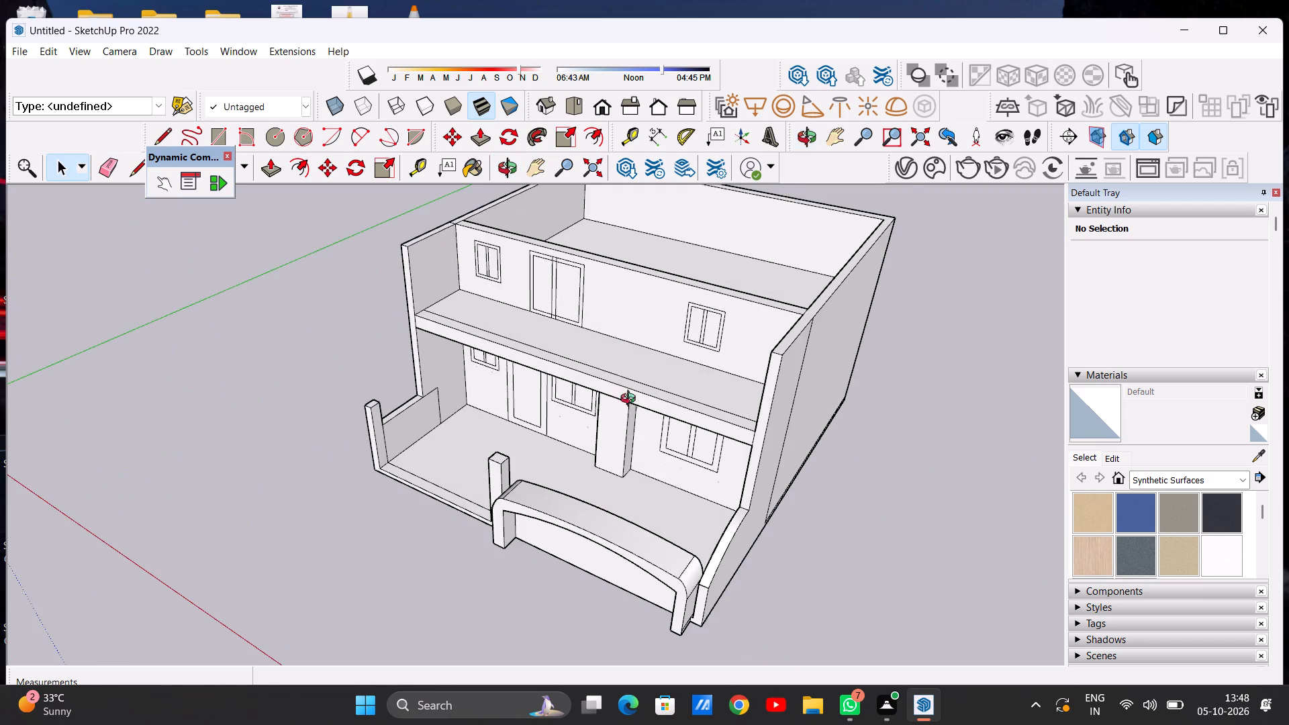
{"action": "middle_click_drag", "start_coordinate": [631, 400], "coordinate": [643, 497]}
{"action": "scroll", "coordinate": [643, 497], "scroll_direction": "up", "scroll_amount": 1}
{"action": "scroll", "coordinate": [738, 430], "scroll_direction": "up", "scroll_amount": 6}
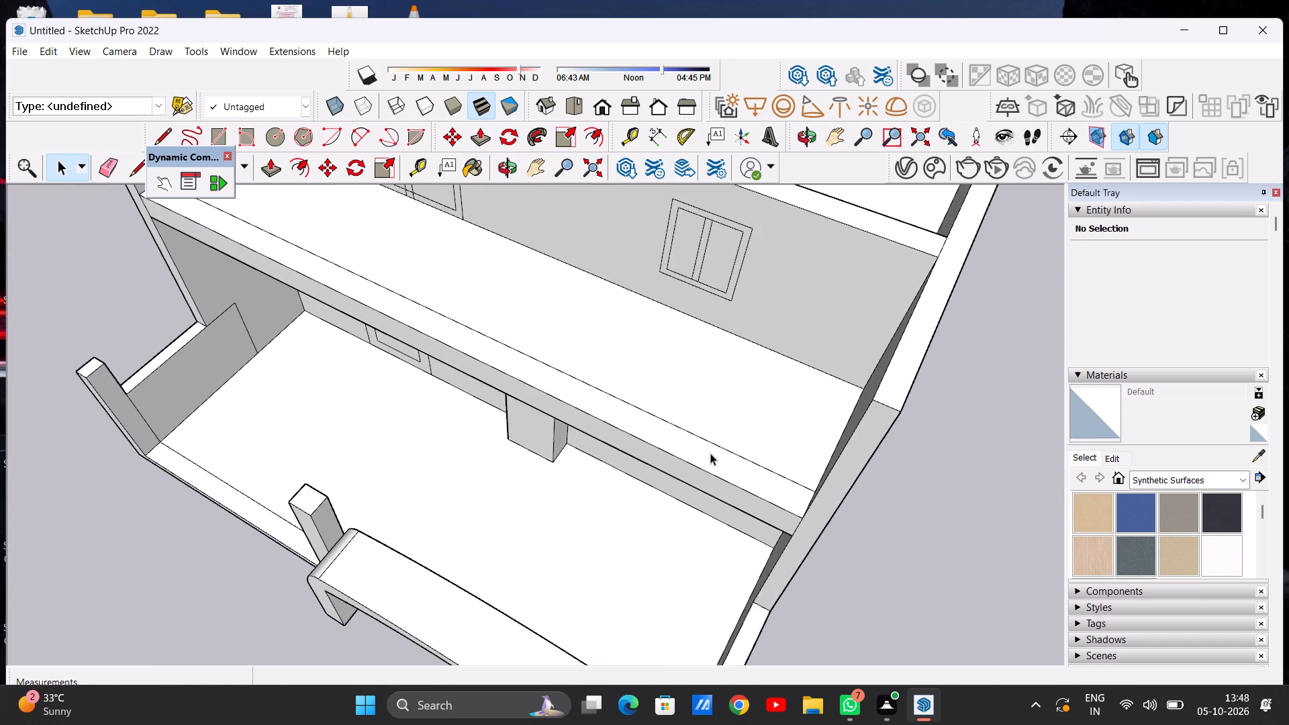
{"action": "key", "text": "p"}
{"action": "left_click", "coordinate": [752, 475]}
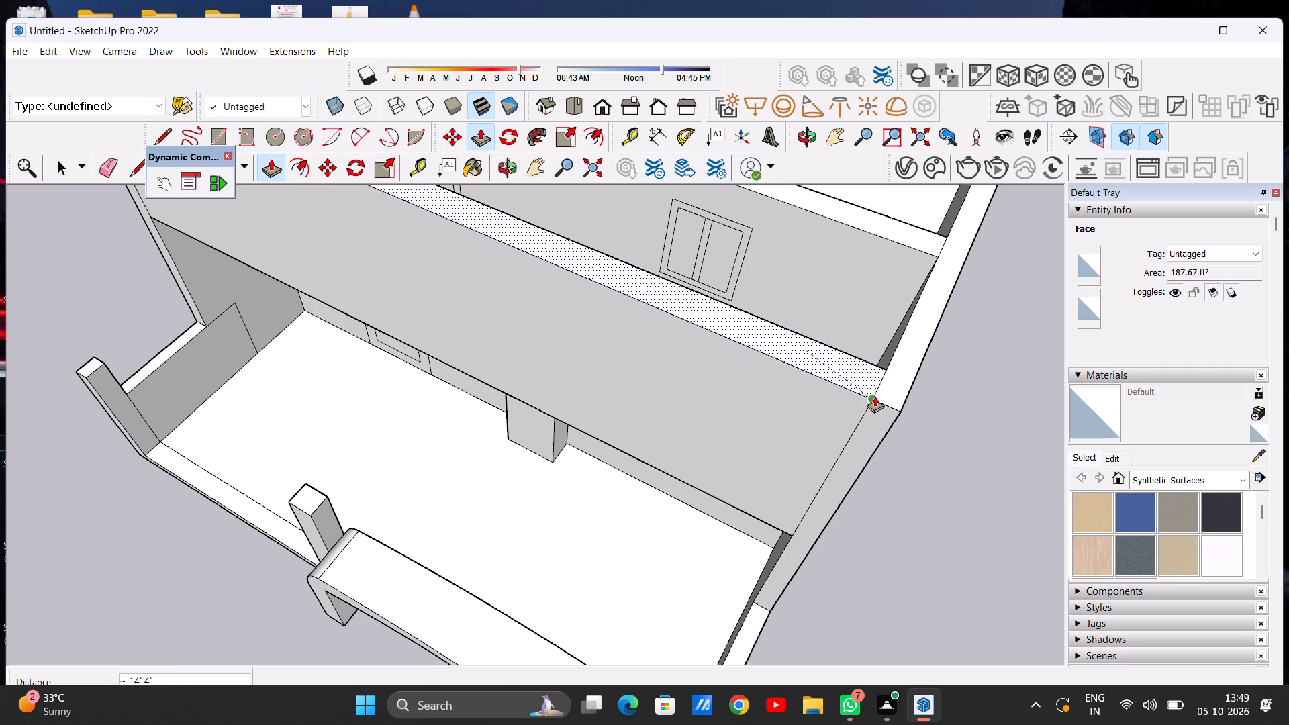
{"action": "left_click", "coordinate": [875, 396]}
{"action": "key", "text": "space"}
Draw a rectangle about 25' 10 9/16" by 12' 2" on the new upper front wall, above the entrance door and its adjacent windows.
{"action": "scroll", "coordinate": [780, 403], "scroll_direction": "down", "scroll_amount": 14}
{"action": "middle_click_drag", "start_coordinate": [673, 390], "coordinate": [745, 315]}
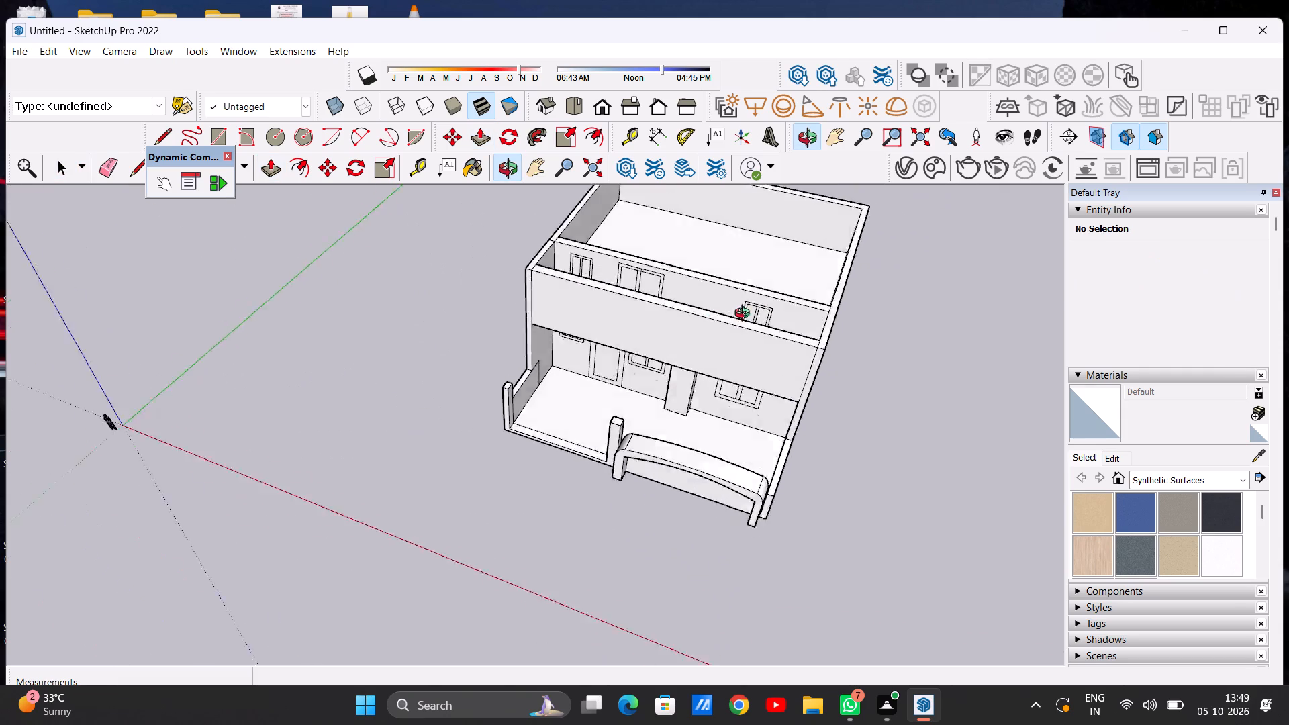
{"action": "middle_click_drag", "start_coordinate": [745, 315], "coordinate": [845, 159]}
{"action": "scroll", "coordinate": [479, 373], "scroll_direction": "up", "scroll_amount": 5}
{"action": "scroll", "coordinate": [557, 333], "scroll_direction": "down", "scroll_amount": 5}
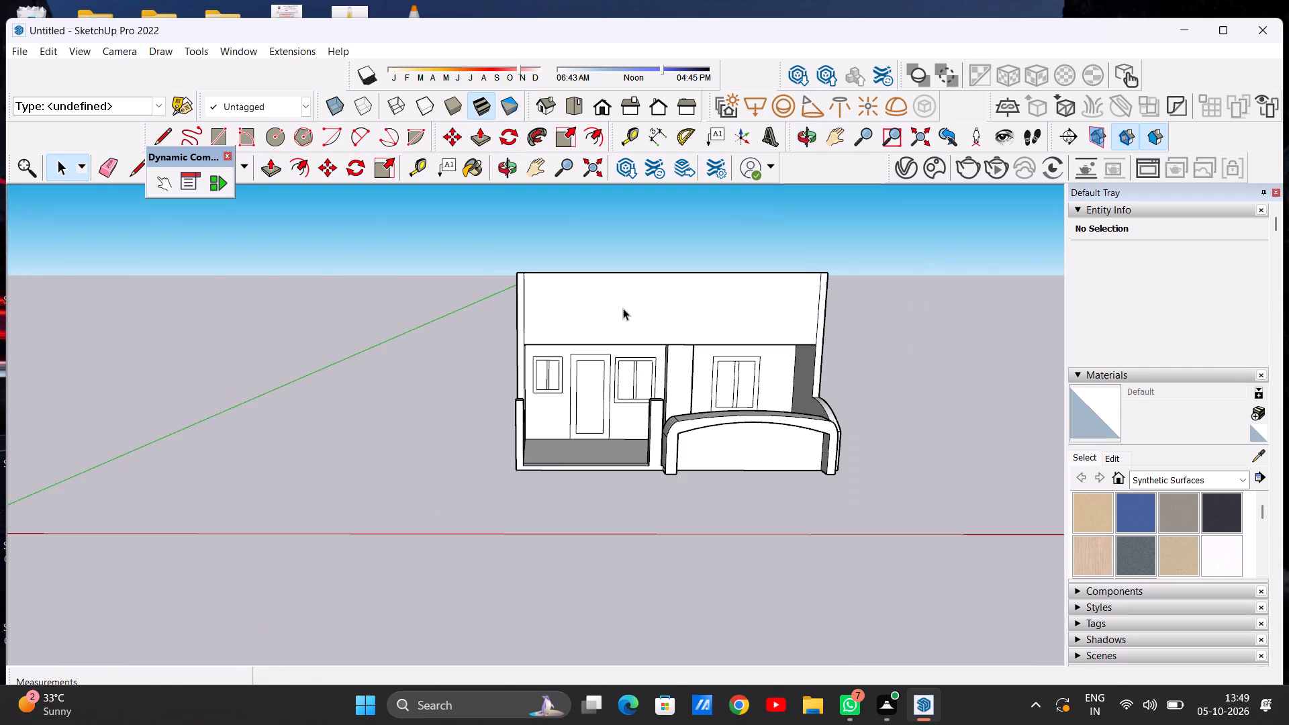
{"action": "scroll", "coordinate": [618, 306], "scroll_direction": "up", "scroll_amount": 3}
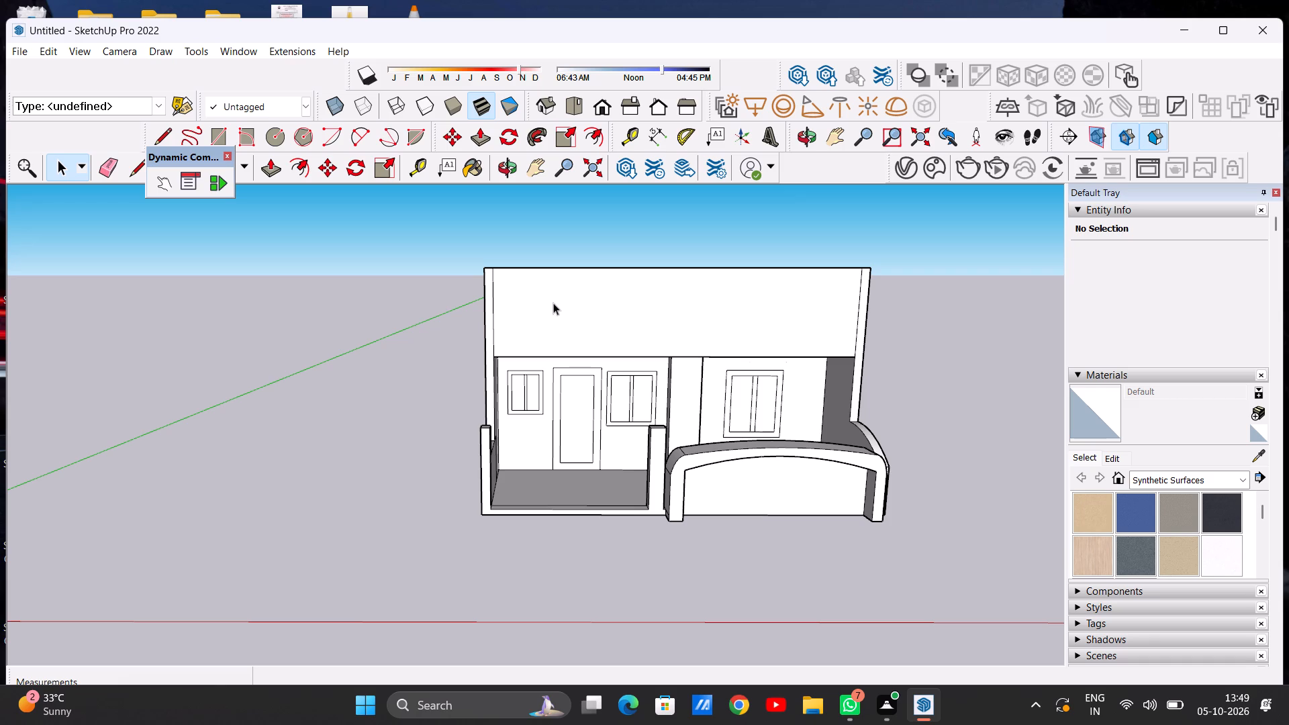
{"action": "scroll", "coordinate": [563, 308], "scroll_direction": "up", "scroll_amount": 3}
{"action": "scroll", "coordinate": [553, 309], "scroll_direction": "down", "scroll_amount": 4}
{"action": "scroll", "coordinate": [647, 287], "scroll_direction": "up", "scroll_amount": 3}
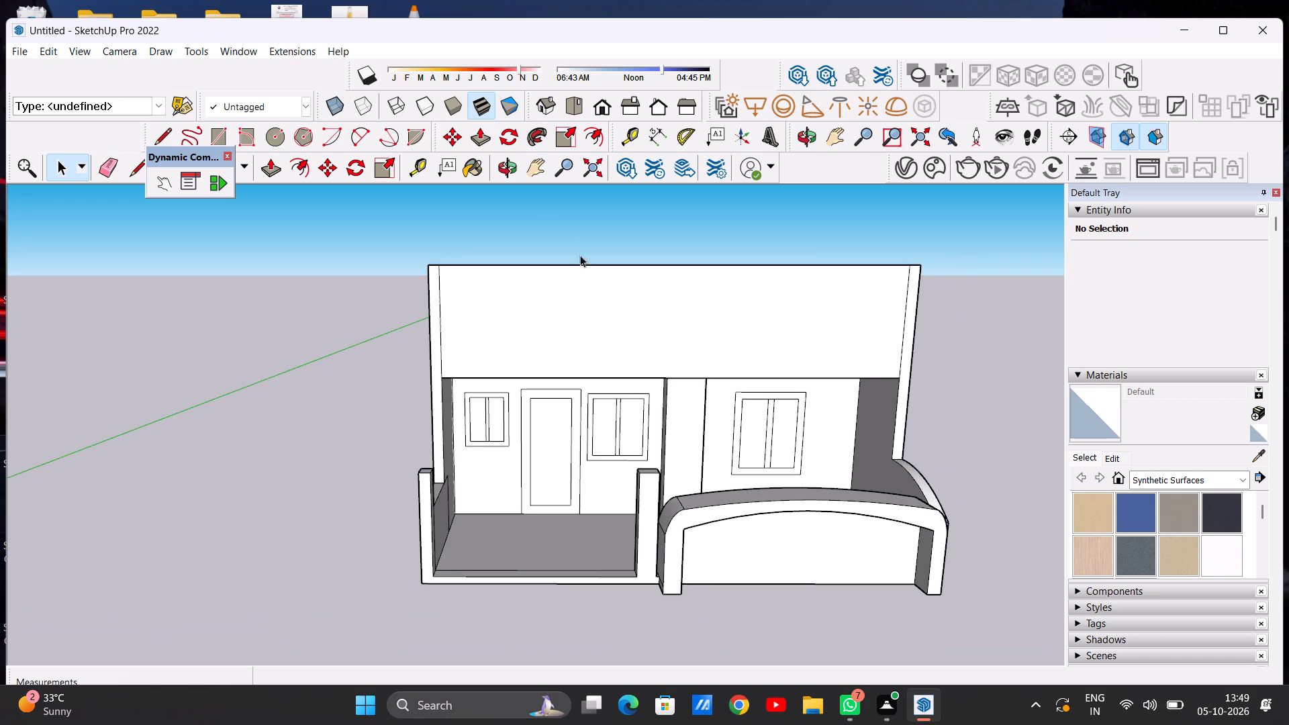
{"action": "left_click", "coordinate": [216, 134]}
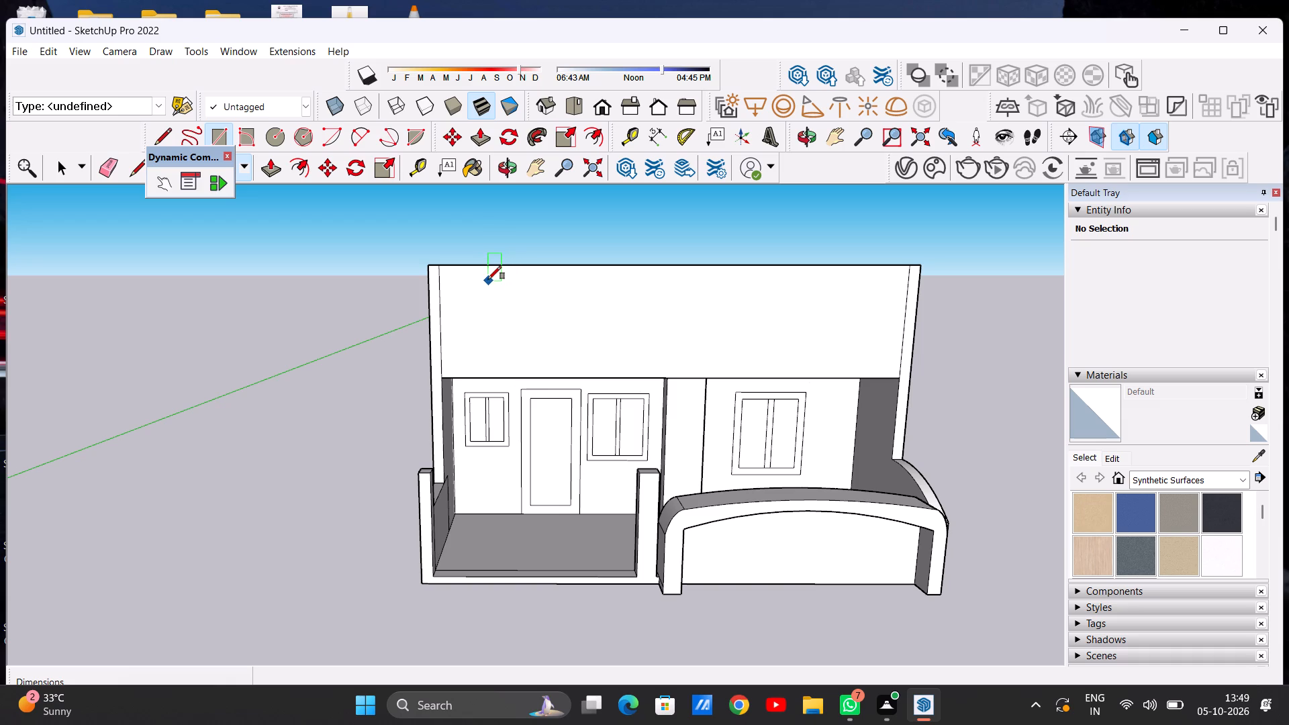
{"action": "left_click", "coordinate": [488, 279]}
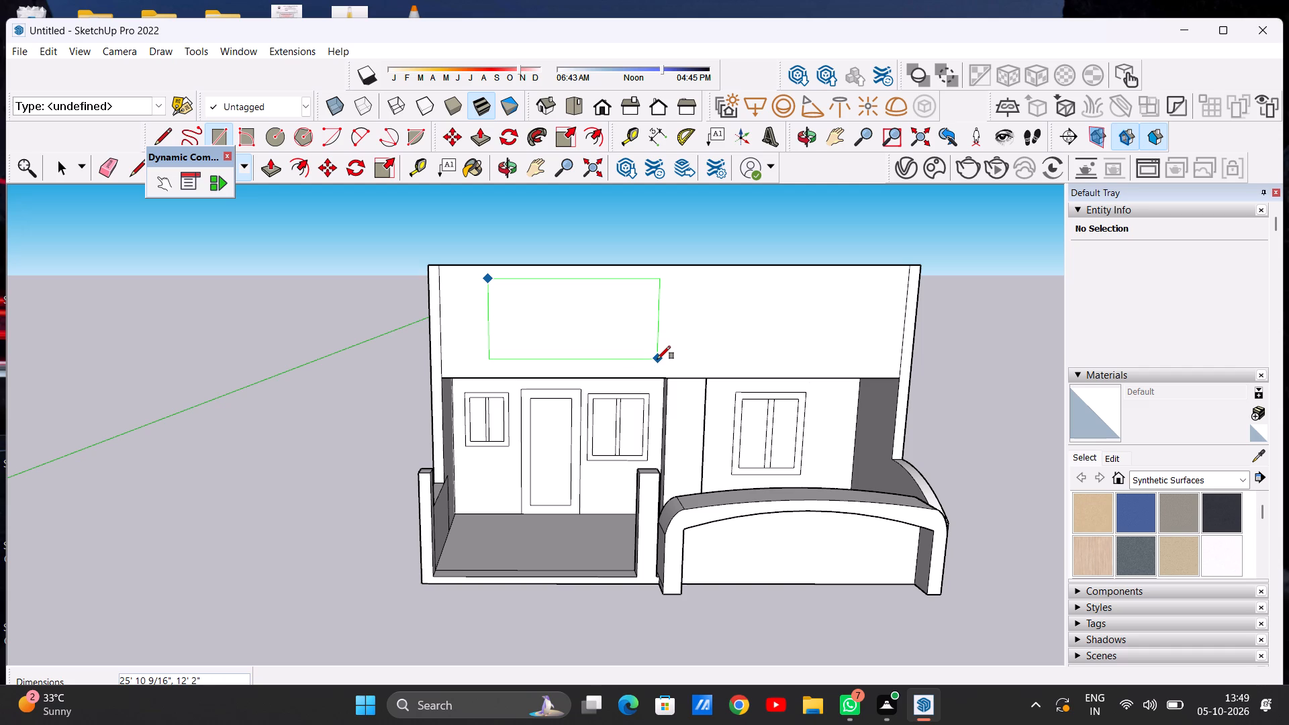
{"action": "left_click", "coordinate": [657, 359]}
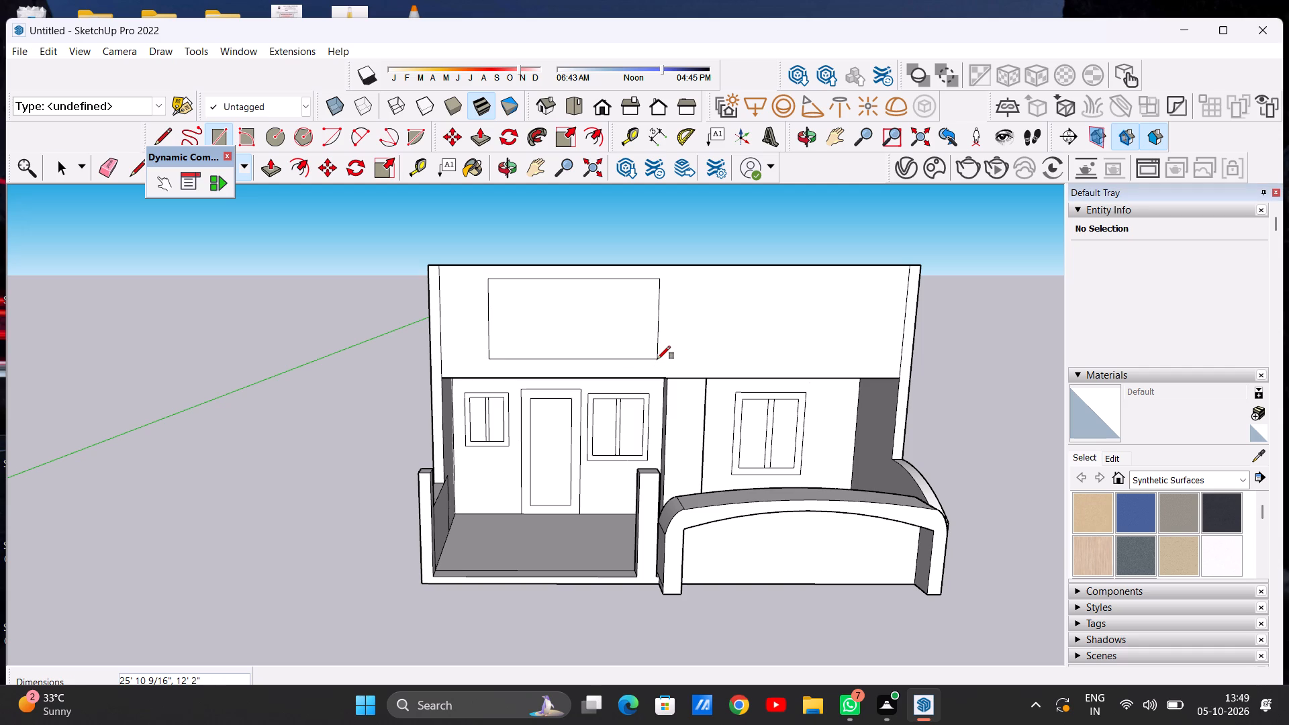
{"action": "key", "text": "space"}
Draw an arc of about 3' 6 1/4" radius across the upper right corner of the rectangle on the upper front wall.
{"action": "scroll", "coordinate": [809, 315], "scroll_direction": "down", "scroll_amount": 5}
{"action": "middle_click_drag", "start_coordinate": [679, 293], "coordinate": [760, 445]}
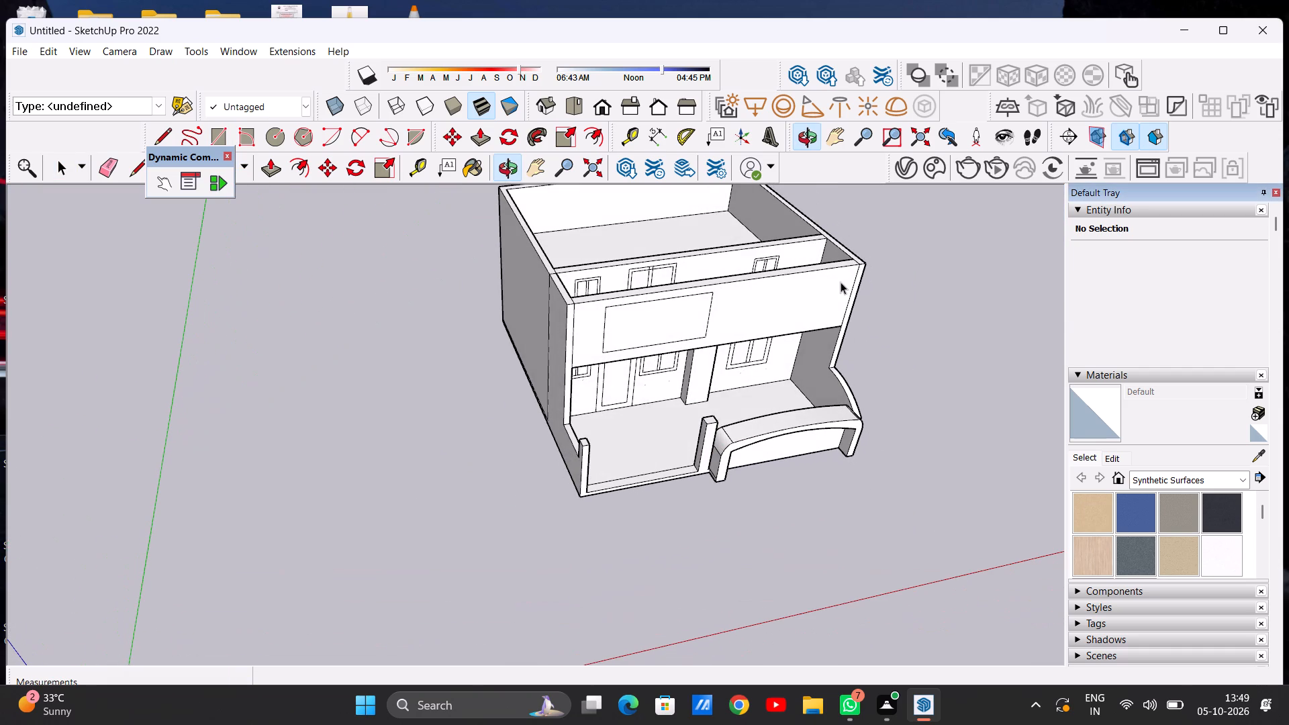
{"action": "scroll", "coordinate": [677, 367], "scroll_direction": "up", "scroll_amount": 4}
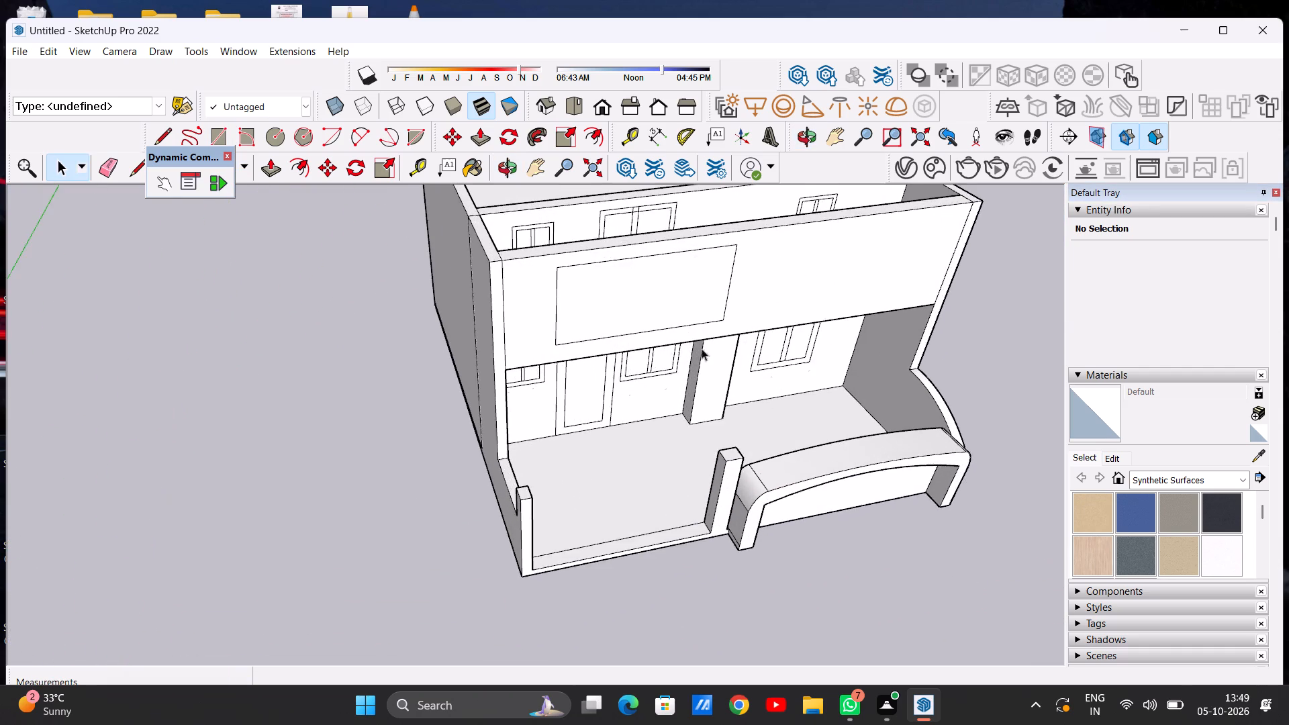
{"action": "middle_click_drag", "start_coordinate": [706, 350], "coordinate": [587, 231]}
{"action": "scroll", "coordinate": [646, 258], "scroll_direction": "down", "scroll_amount": 7}
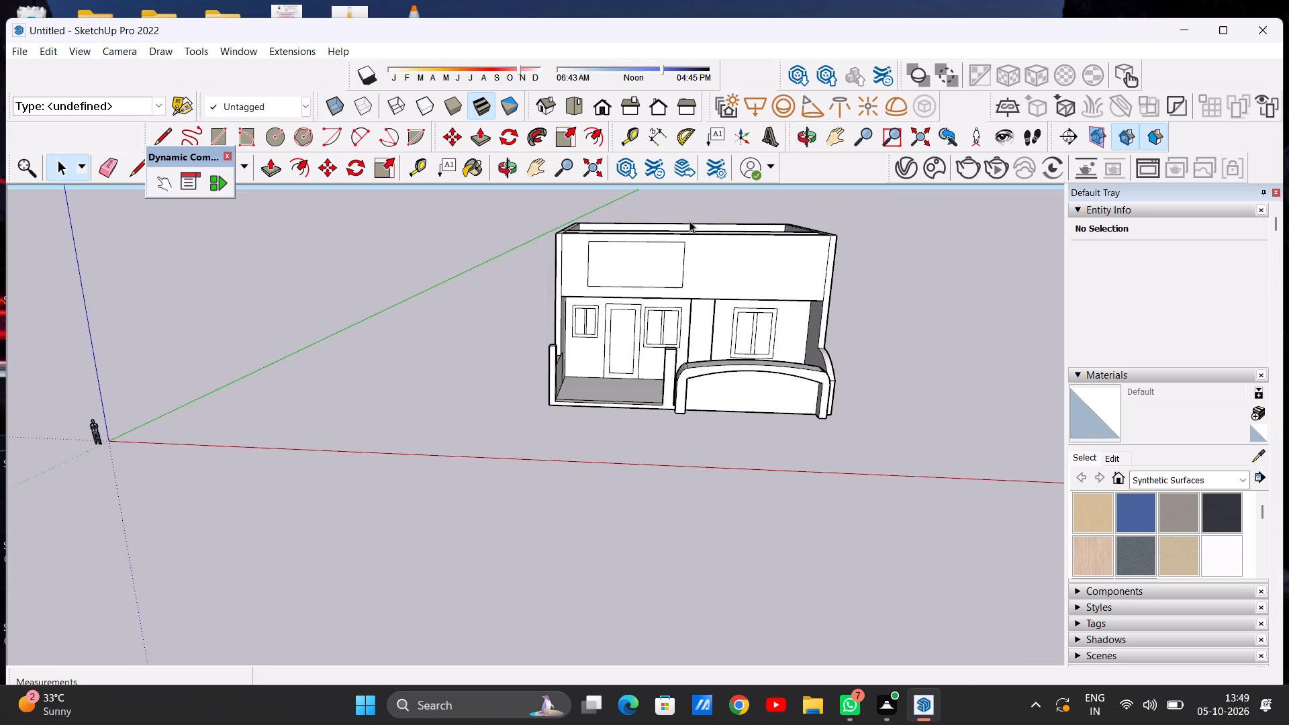
{"action": "scroll", "coordinate": [689, 221], "scroll_direction": "up", "scroll_amount": 8}
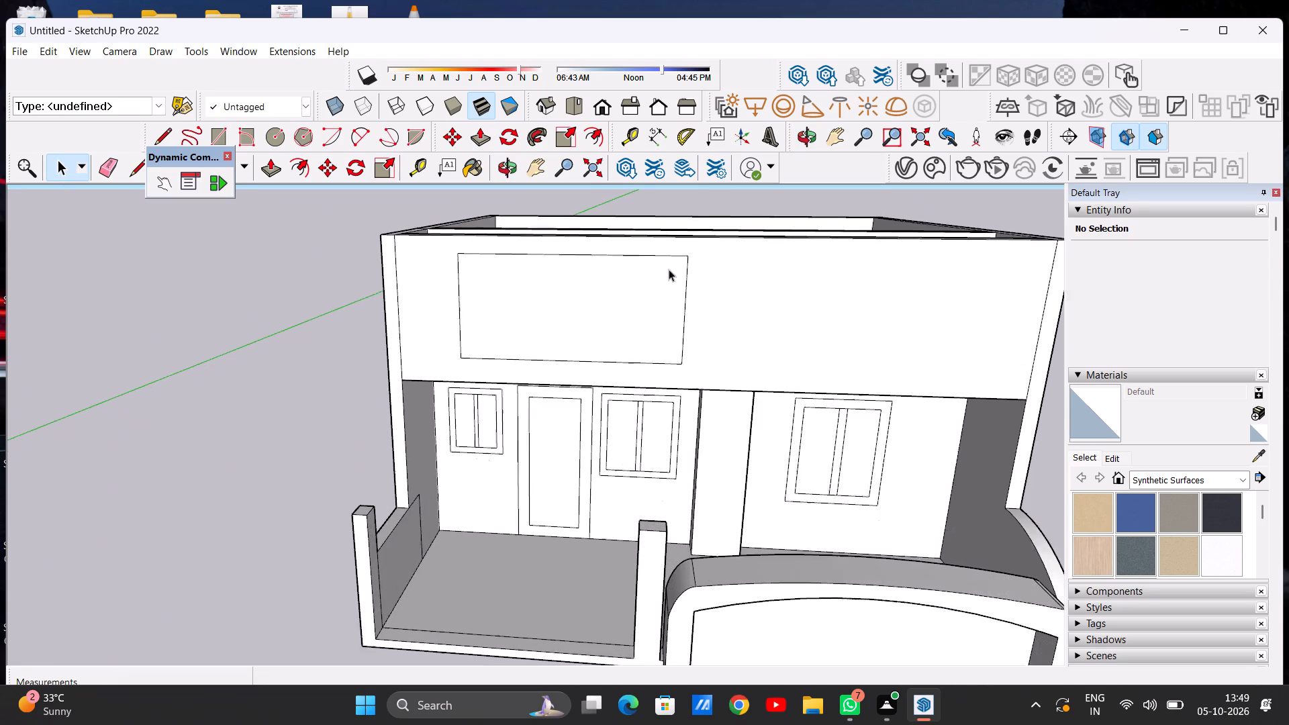
{"action": "scroll", "coordinate": [669, 269], "scroll_direction": "up", "scroll_amount": 1}
{"action": "left_click", "coordinate": [352, 135]}
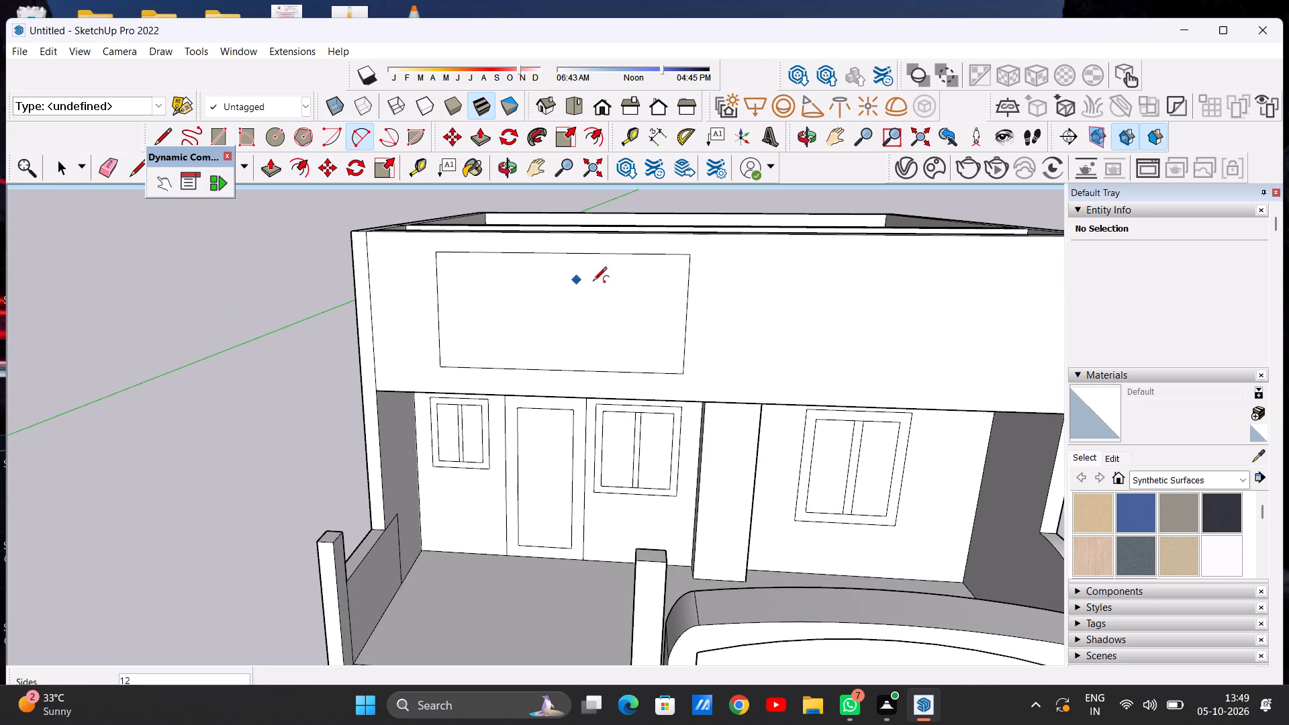
{"action": "scroll", "coordinate": [646, 274], "scroll_direction": "up", "scroll_amount": 4}
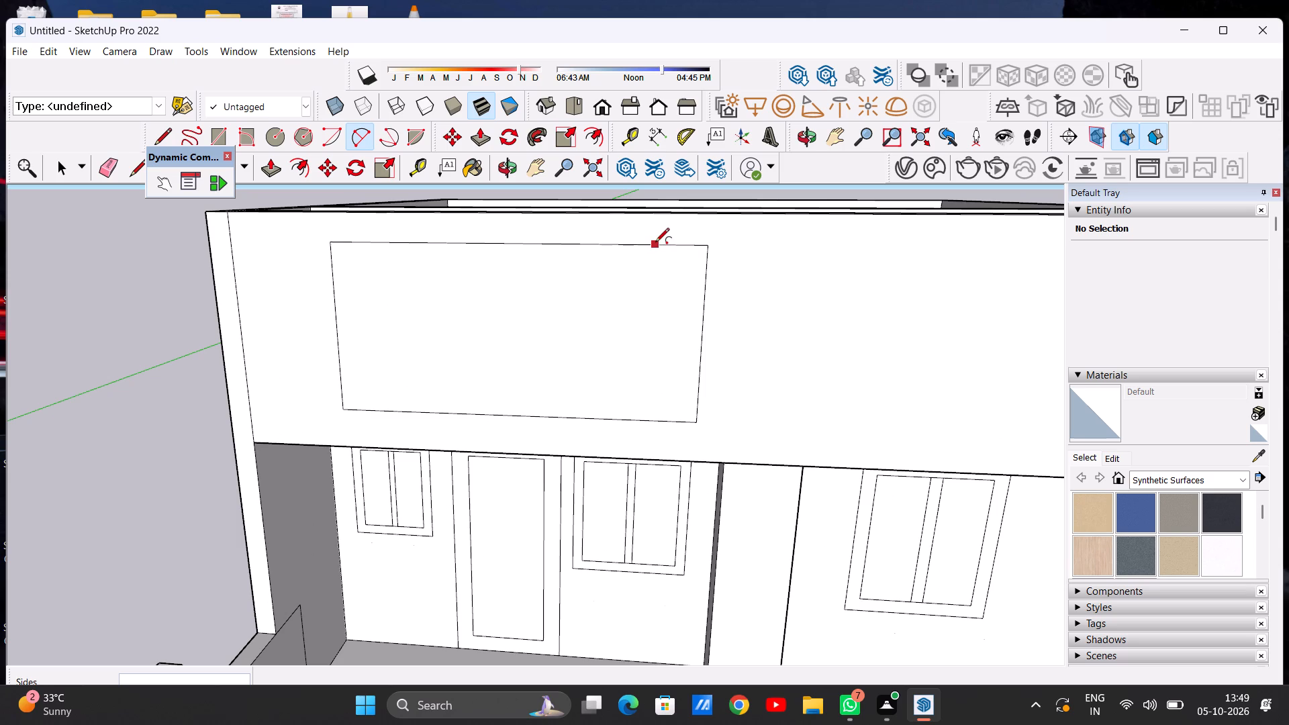
{"action": "left_click", "coordinate": [655, 243]}
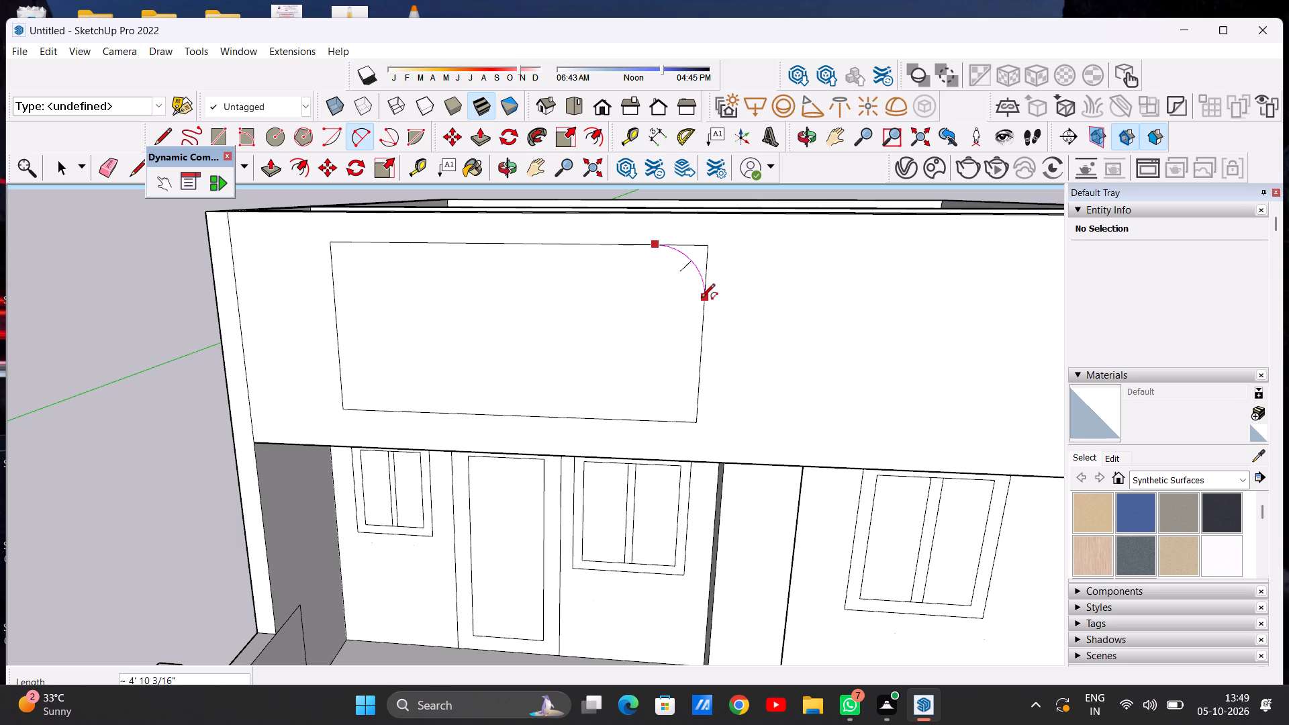
{"action": "left_click", "coordinate": [701, 299]}
{"action": "left_click", "coordinate": [704, 295]}
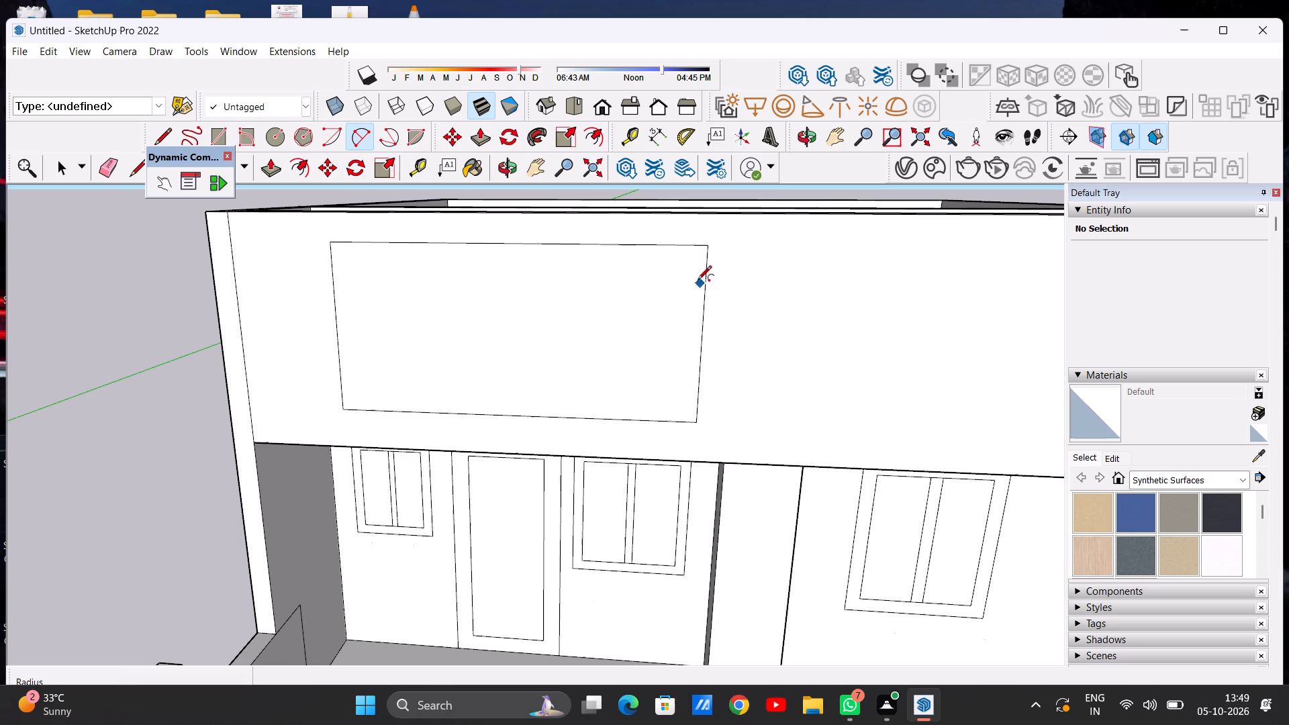
{"action": "left_click", "coordinate": [654, 243]}
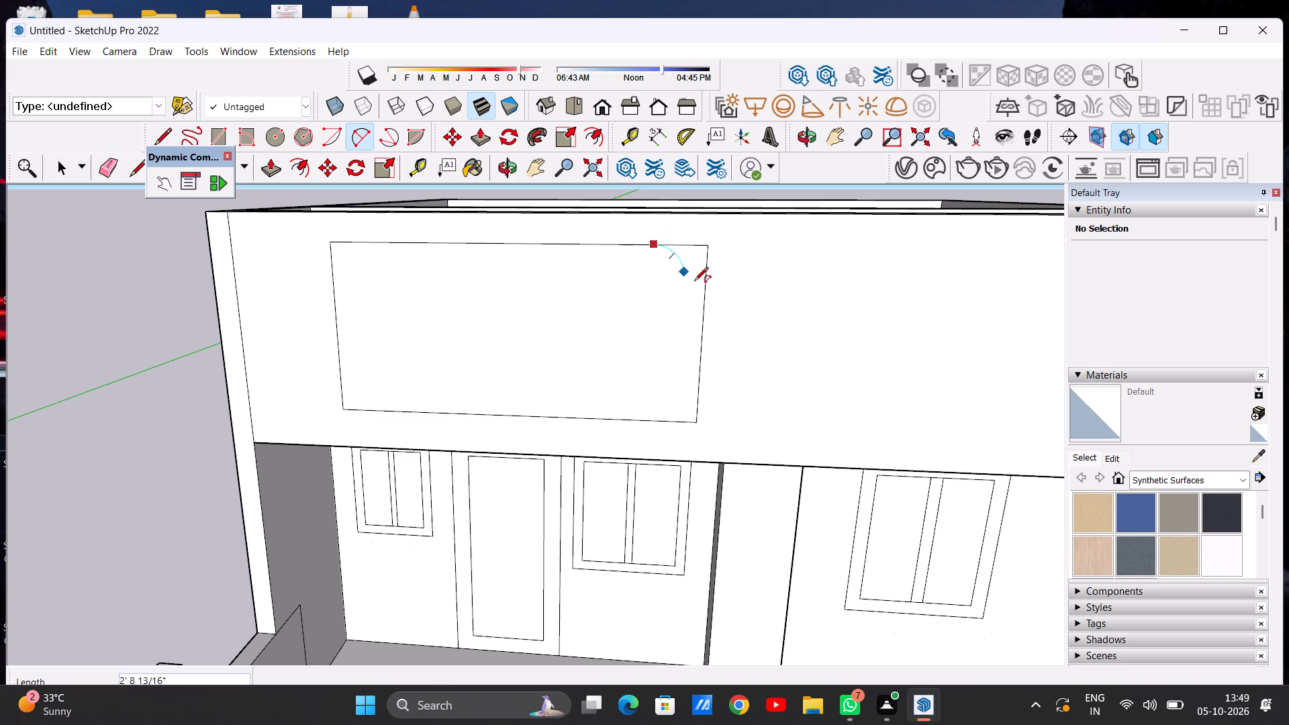
{"action": "left_click", "coordinate": [701, 303]}
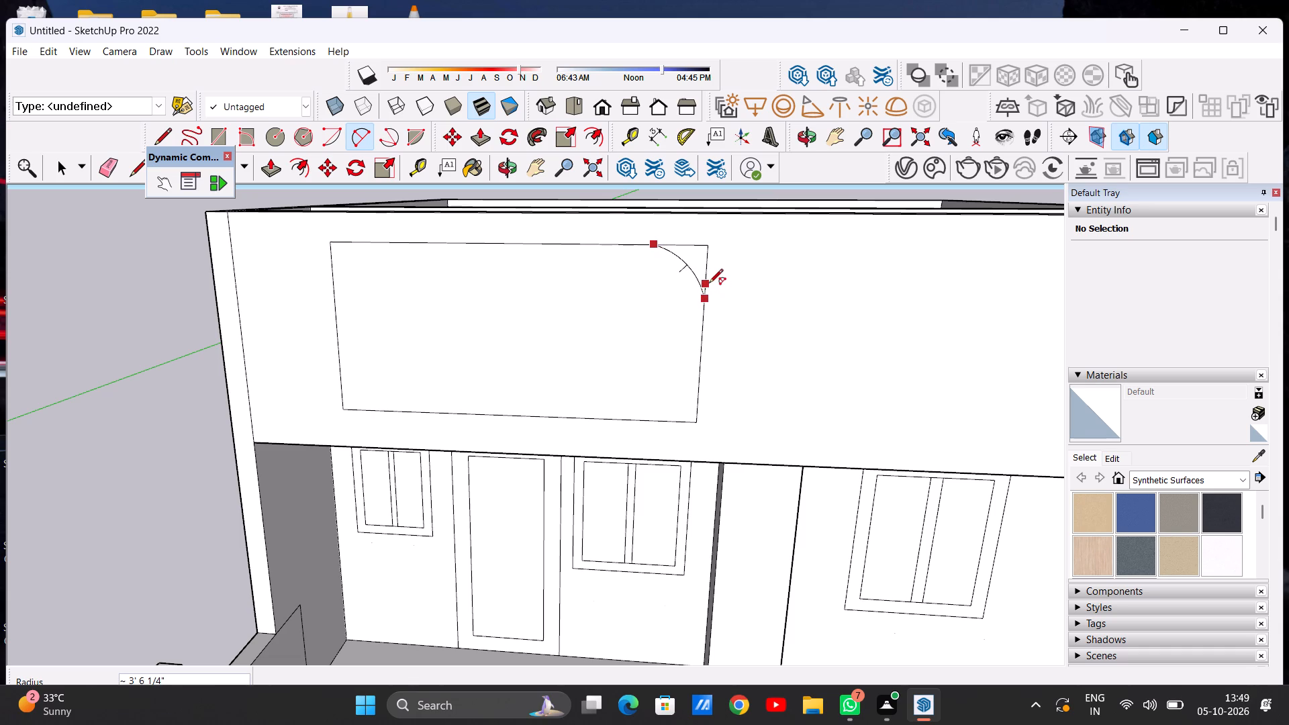
{"action": "left_click", "coordinate": [709, 284]}
{"action": "key", "text": "space"}
Examine the rectangle's arc-rounded upper right corner and the surrounding front wall from near and far.
{"action": "scroll", "coordinate": [704, 286], "scroll_direction": "down", "scroll_amount": 10}
{"action": "scroll", "coordinate": [650, 273], "scroll_direction": "up", "scroll_amount": 6}
{"action": "scroll", "coordinate": [728, 273], "scroll_direction": "down", "scroll_amount": 5}
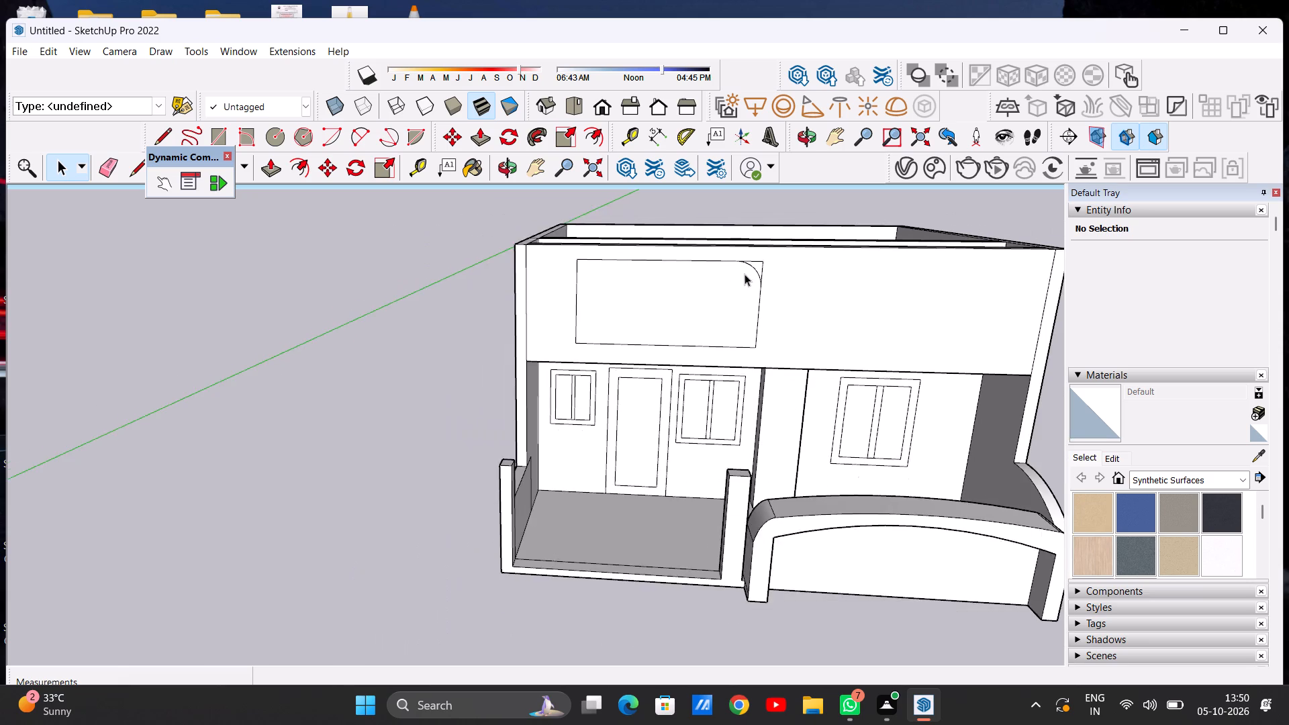
{"action": "scroll", "coordinate": [745, 274], "scroll_direction": "up", "scroll_amount": 7}
{"action": "scroll", "coordinate": [785, 263], "scroll_direction": "down", "scroll_amount": 4}
{"action": "scroll", "coordinate": [787, 262], "scroll_direction": "up", "scroll_amount": 6}
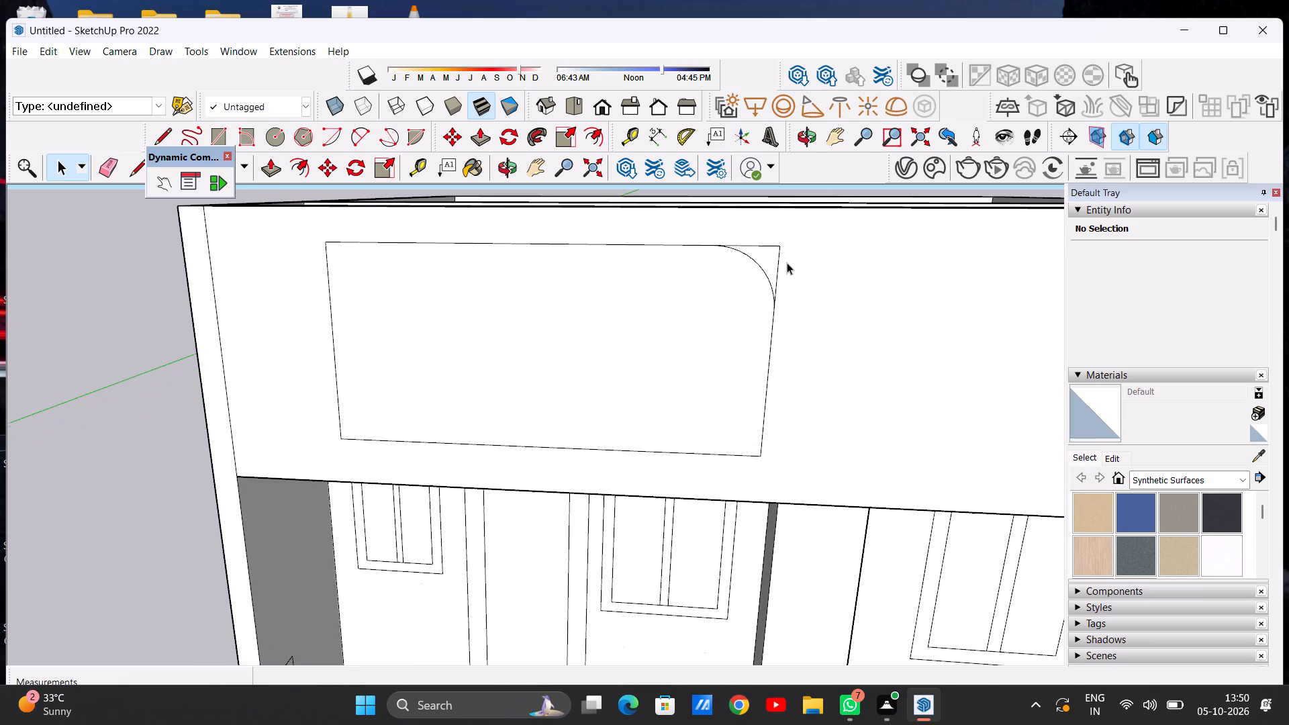
{"action": "scroll", "coordinate": [777, 244], "scroll_direction": "up", "scroll_amount": 7}
{"action": "scroll", "coordinate": [777, 244], "scroll_direction": "down", "scroll_amount": 4}
{"action": "scroll", "coordinate": [684, 252], "scroll_direction": "up", "scroll_amount": 8}
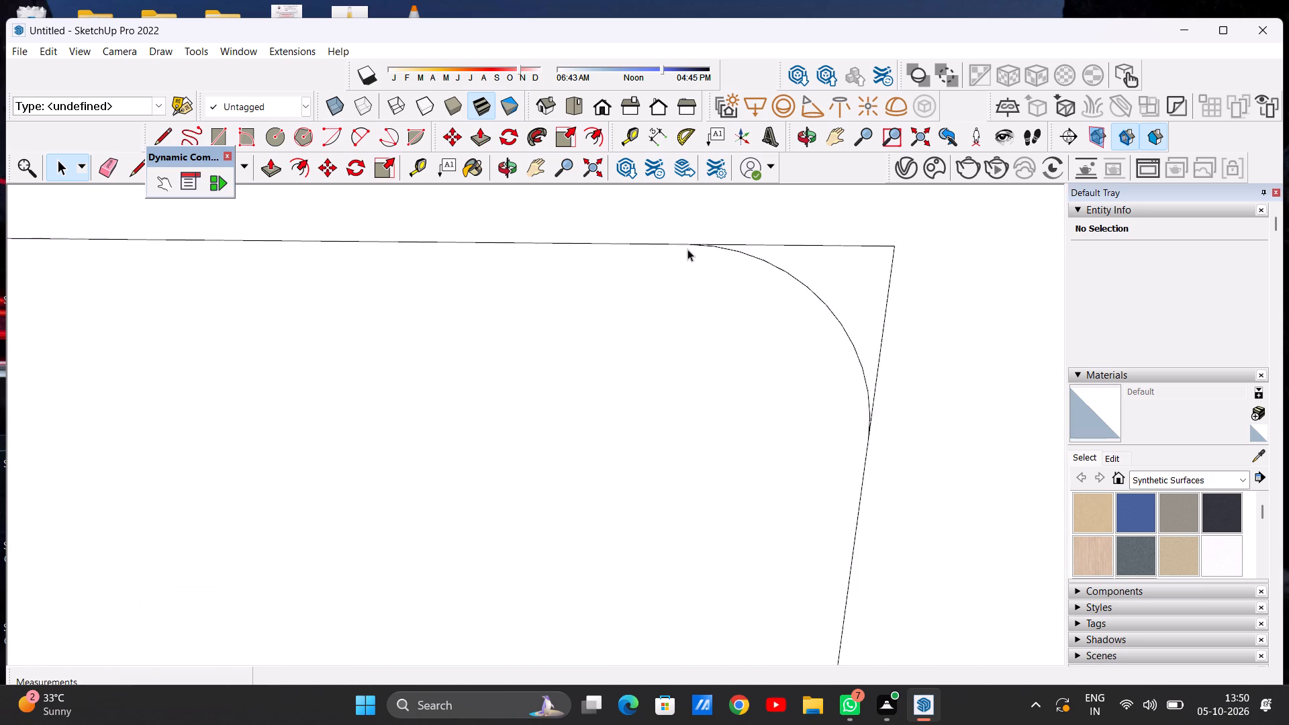
{"action": "scroll", "coordinate": [687, 249], "scroll_direction": "up", "scroll_amount": 6}
{"action": "scroll", "coordinate": [698, 246], "scroll_direction": "down", "scroll_amount": 20}
{"action": "scroll", "coordinate": [698, 246], "scroll_direction": "down", "scroll_amount": 8}
{"action": "scroll", "coordinate": [518, 249], "scroll_direction": "up", "scroll_amount": 6}
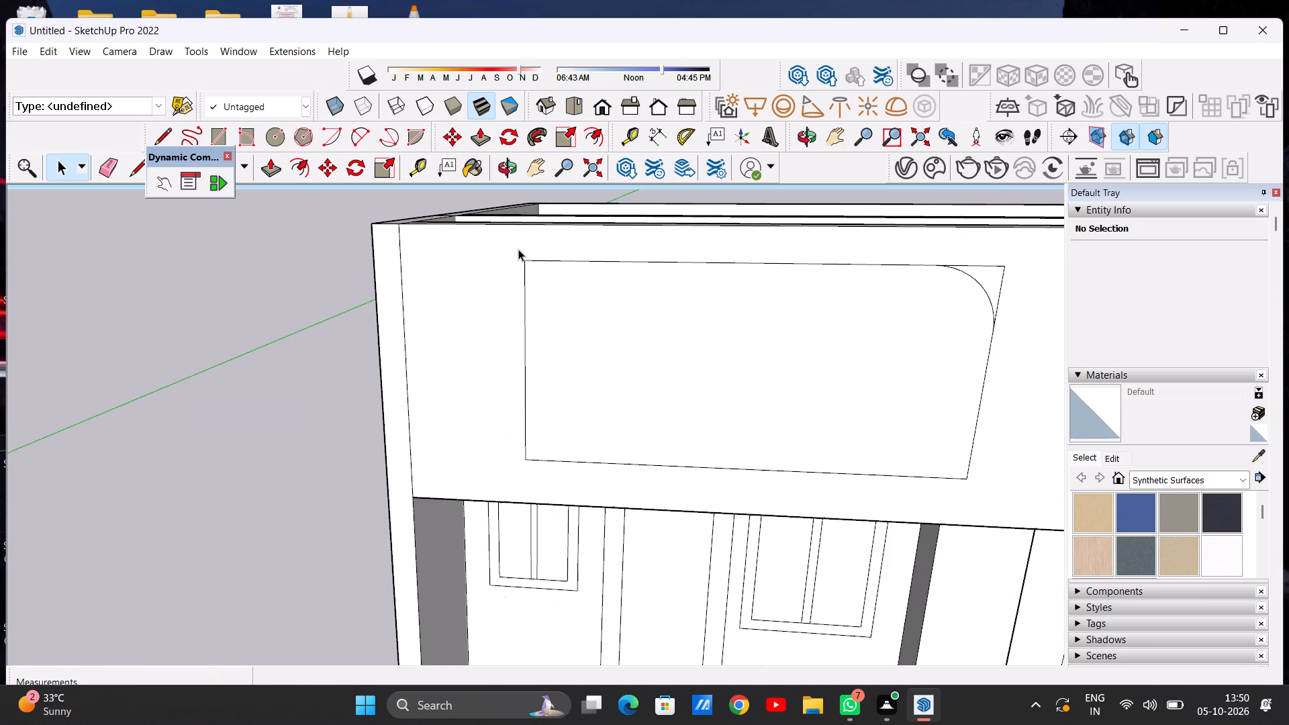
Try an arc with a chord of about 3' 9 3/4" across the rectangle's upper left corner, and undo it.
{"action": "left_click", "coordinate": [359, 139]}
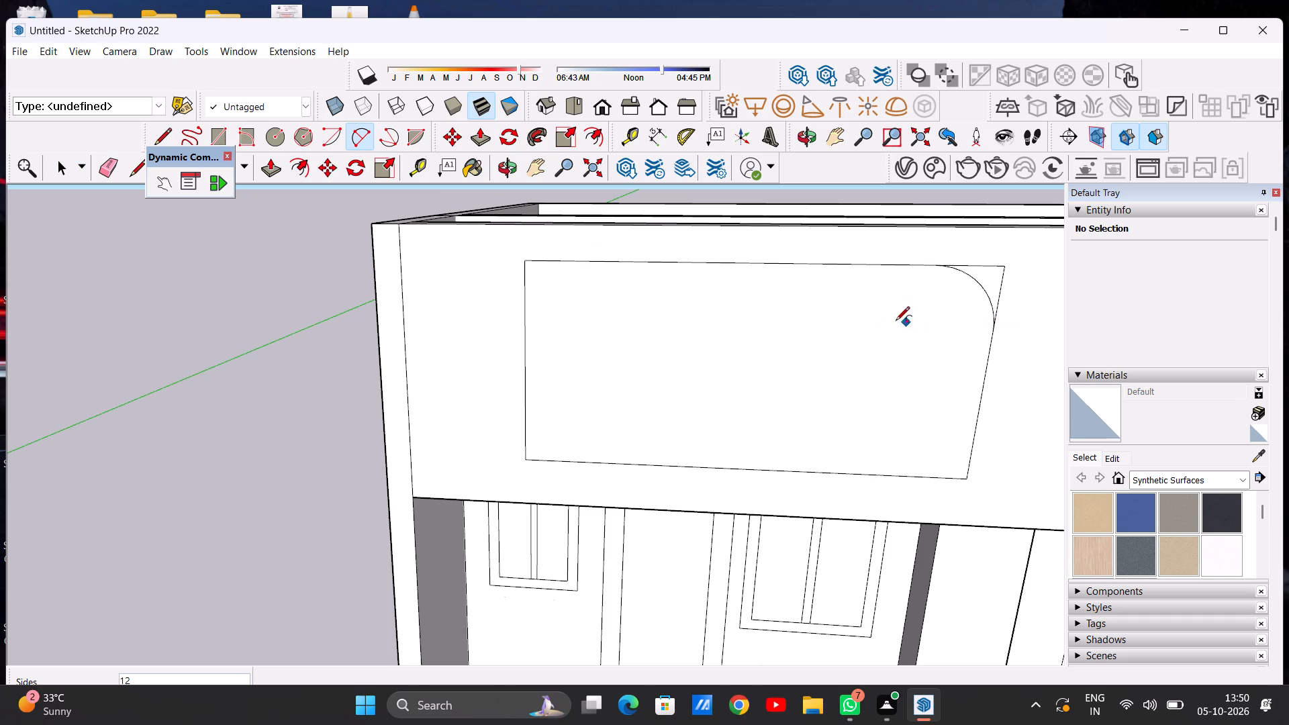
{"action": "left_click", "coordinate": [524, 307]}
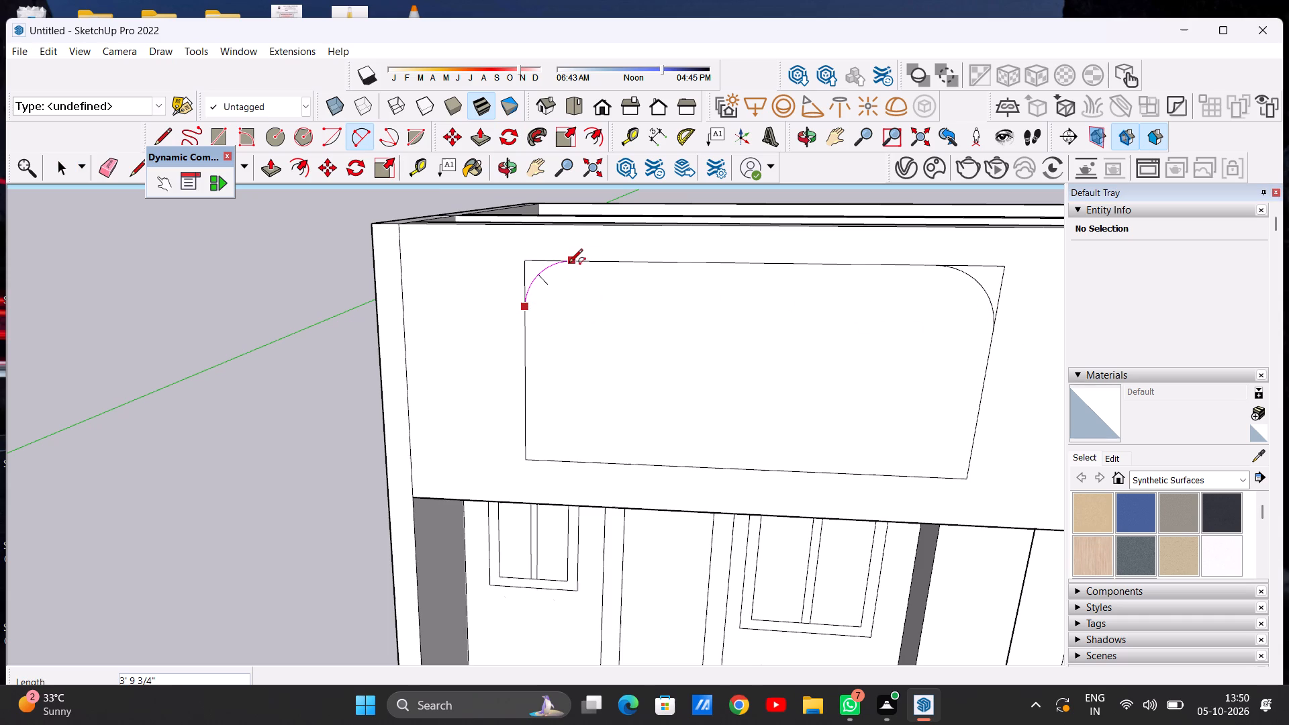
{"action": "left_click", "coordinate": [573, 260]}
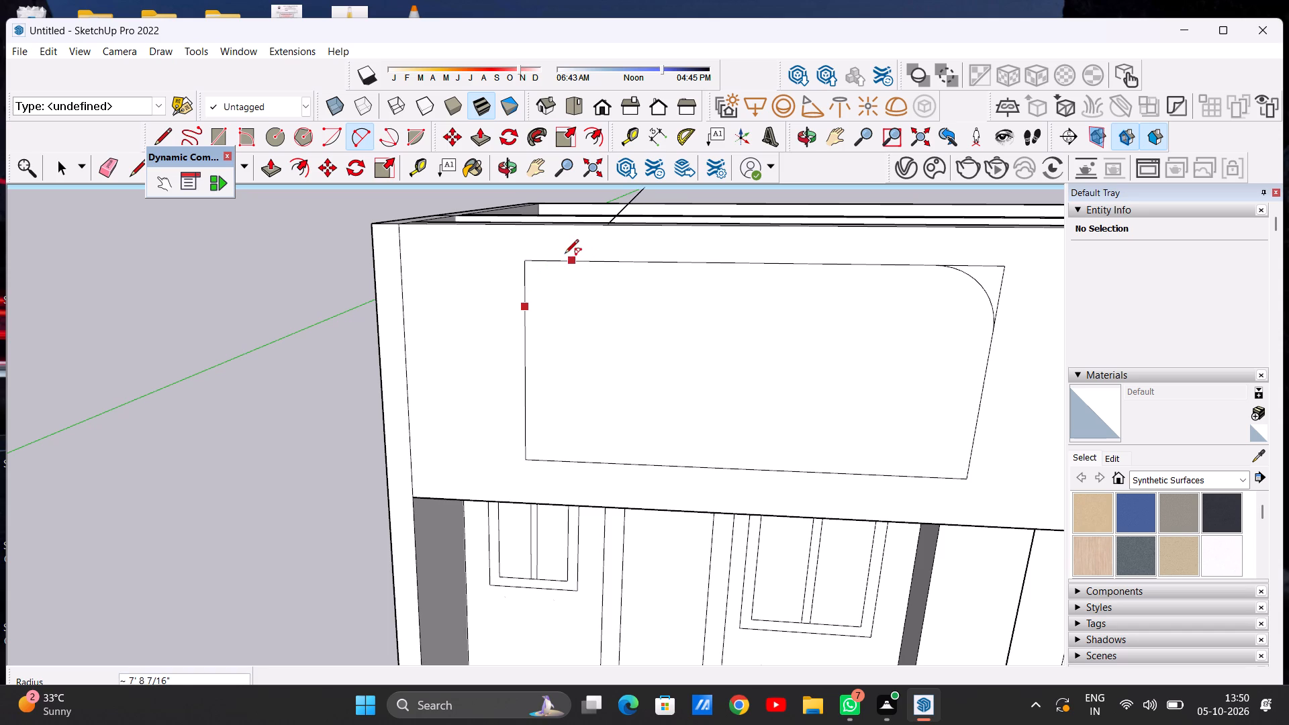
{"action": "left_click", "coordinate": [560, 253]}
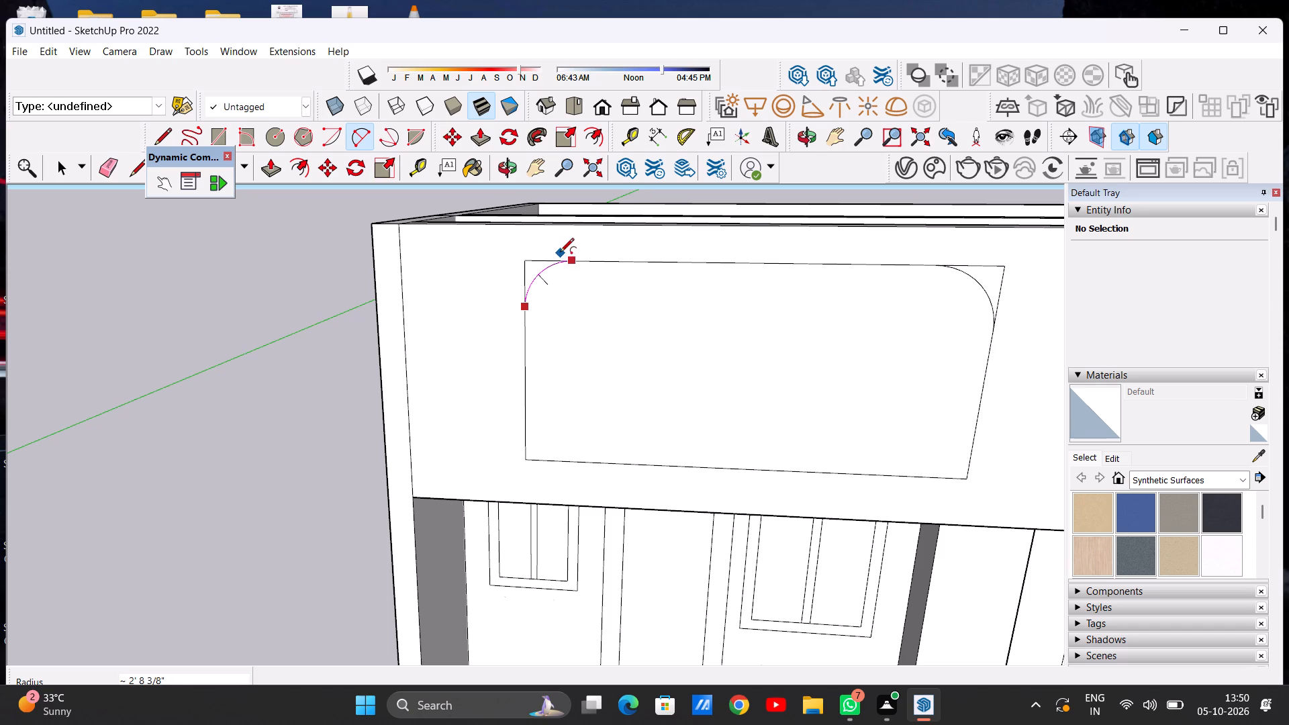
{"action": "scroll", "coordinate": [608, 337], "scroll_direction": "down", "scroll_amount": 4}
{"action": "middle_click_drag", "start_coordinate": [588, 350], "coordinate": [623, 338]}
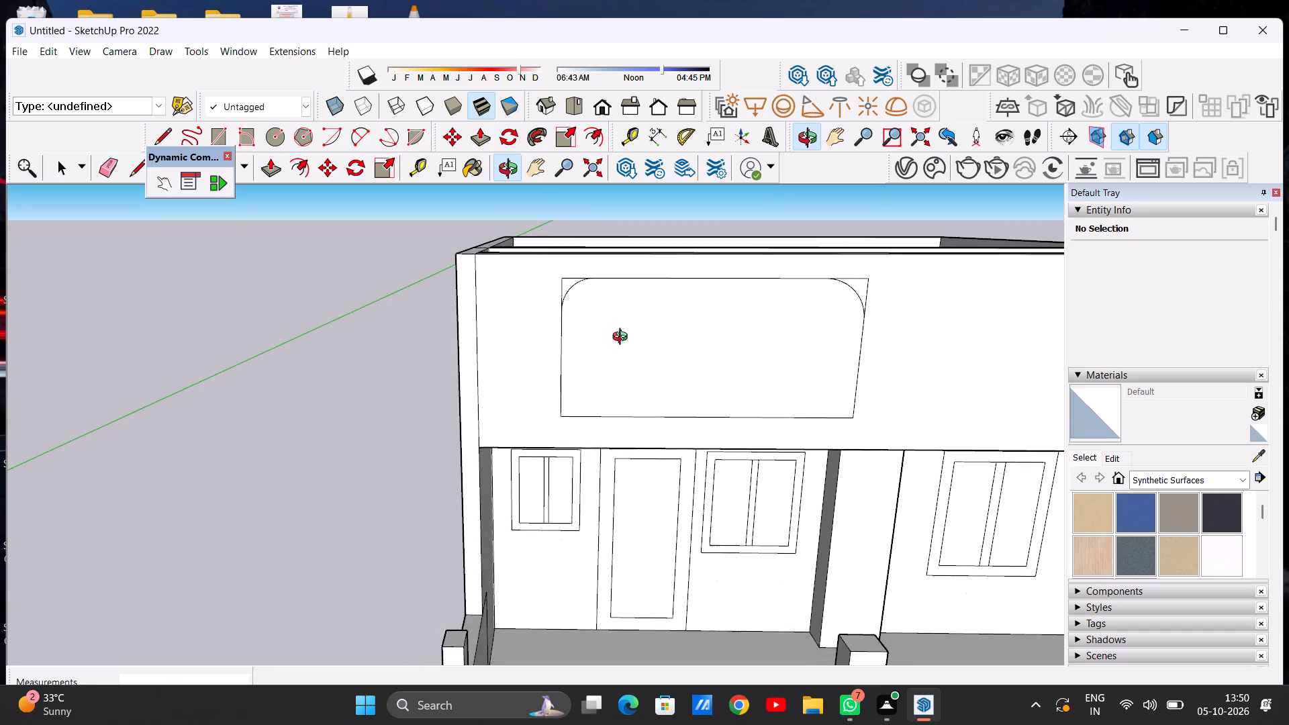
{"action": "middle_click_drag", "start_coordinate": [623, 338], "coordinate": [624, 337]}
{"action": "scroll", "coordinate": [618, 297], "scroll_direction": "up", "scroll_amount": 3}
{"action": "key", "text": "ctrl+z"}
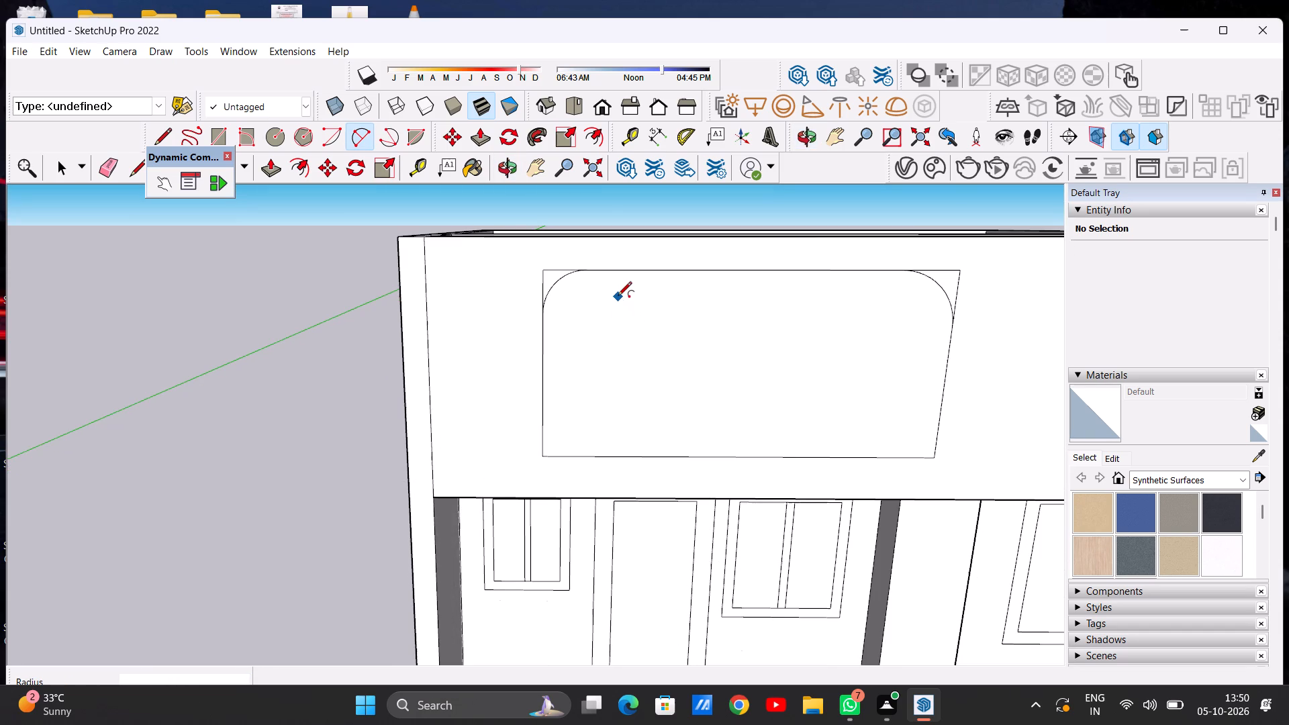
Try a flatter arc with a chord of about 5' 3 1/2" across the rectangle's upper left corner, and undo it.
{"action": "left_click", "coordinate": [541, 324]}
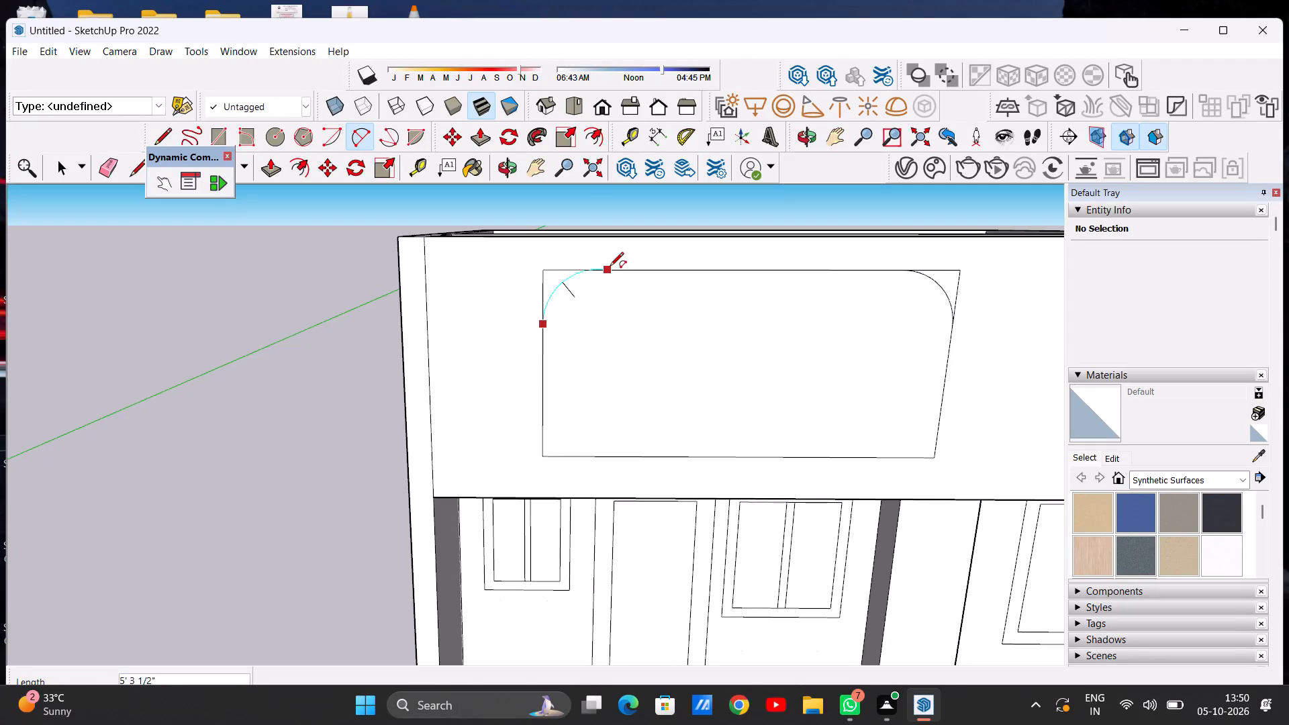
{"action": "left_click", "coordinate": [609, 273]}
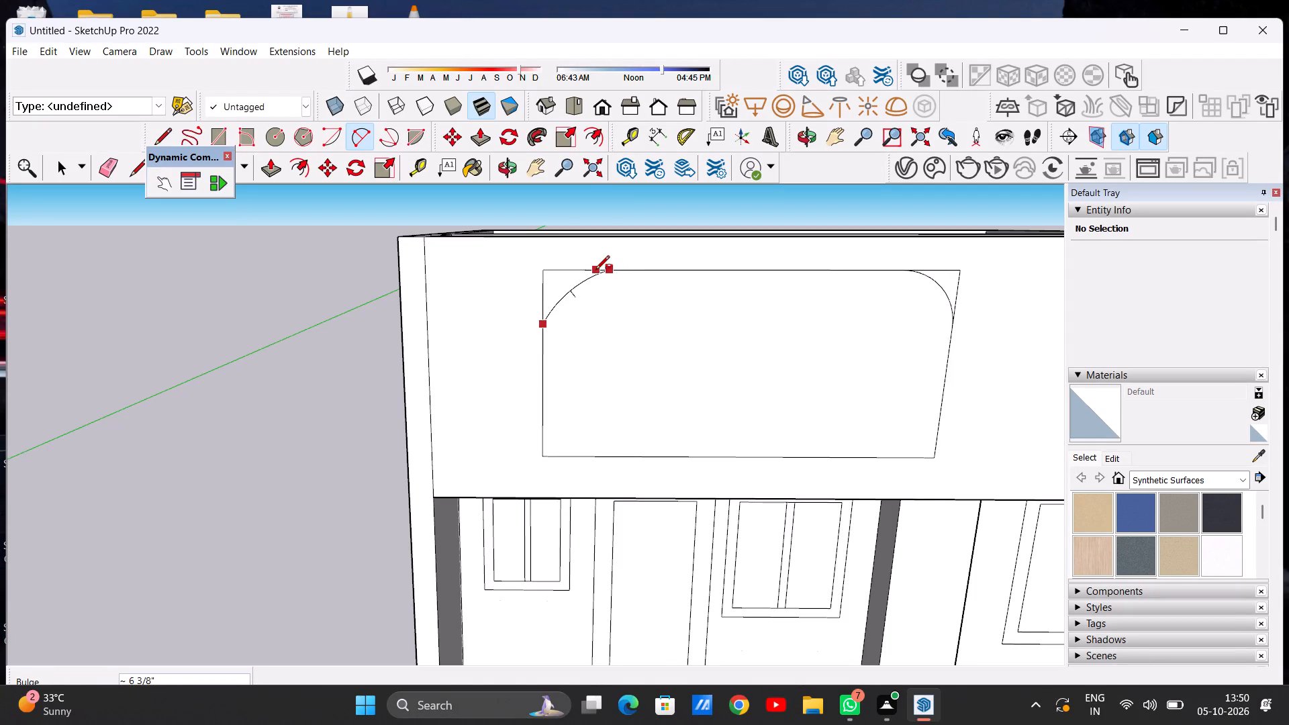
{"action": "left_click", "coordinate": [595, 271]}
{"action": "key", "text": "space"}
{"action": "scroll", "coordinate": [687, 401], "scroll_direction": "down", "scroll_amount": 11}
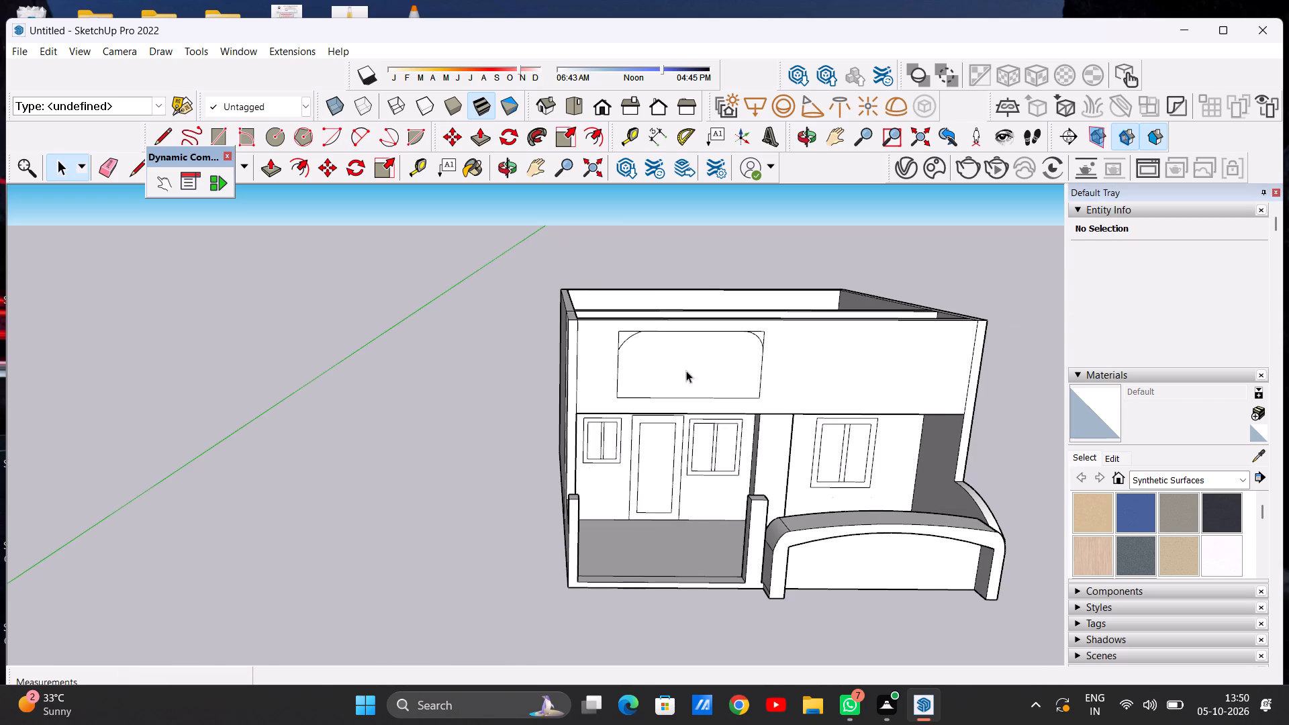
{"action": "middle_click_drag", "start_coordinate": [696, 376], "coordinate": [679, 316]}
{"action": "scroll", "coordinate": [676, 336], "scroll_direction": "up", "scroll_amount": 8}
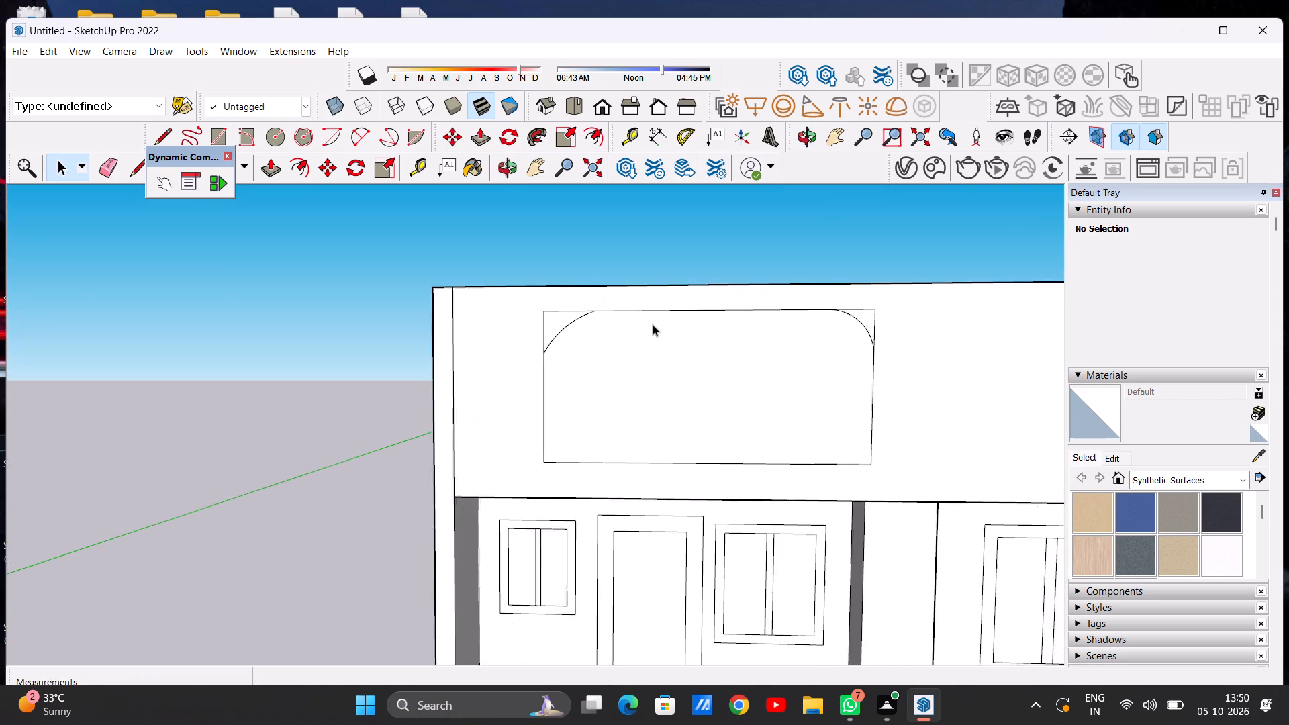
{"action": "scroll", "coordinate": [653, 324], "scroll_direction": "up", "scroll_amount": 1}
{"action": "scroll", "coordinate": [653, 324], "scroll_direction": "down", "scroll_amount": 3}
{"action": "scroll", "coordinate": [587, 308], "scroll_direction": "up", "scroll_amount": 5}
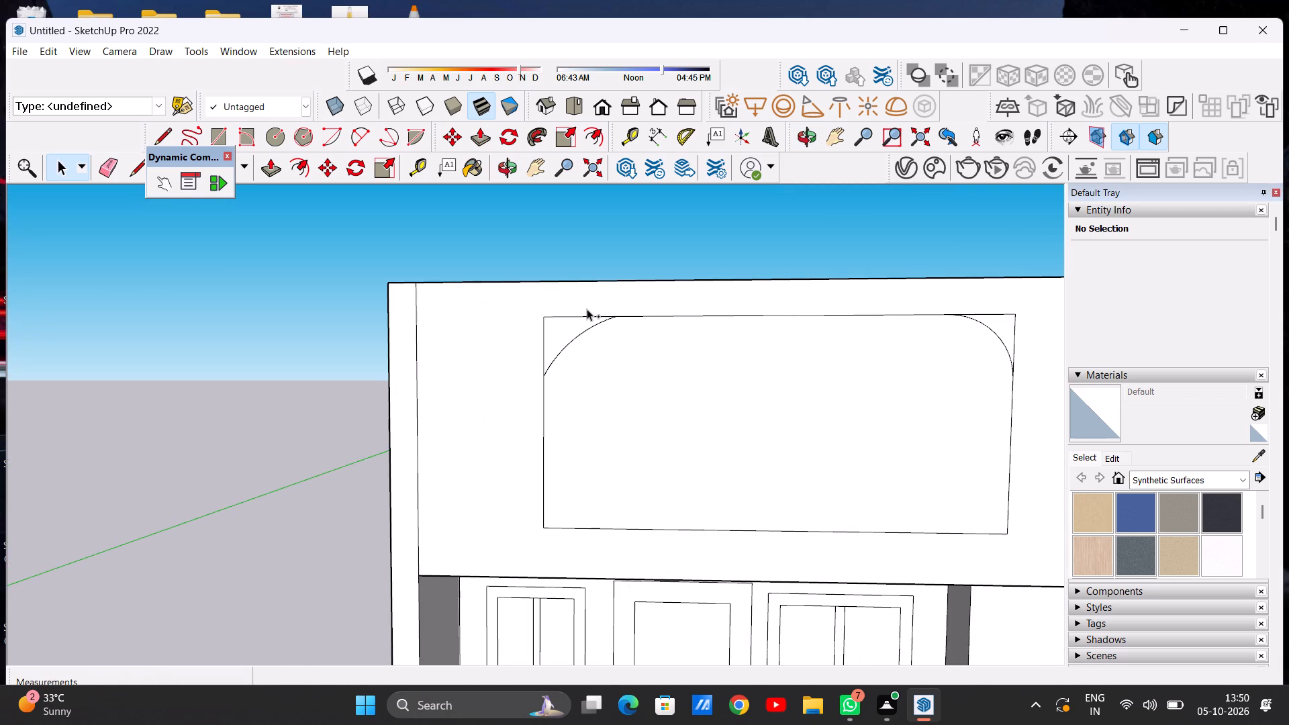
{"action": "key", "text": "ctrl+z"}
Draw a tangent arc with a chord of about 5' 4 3/16" across the rectangle's upper left corner.
{"action": "left_click", "coordinate": [359, 145]}
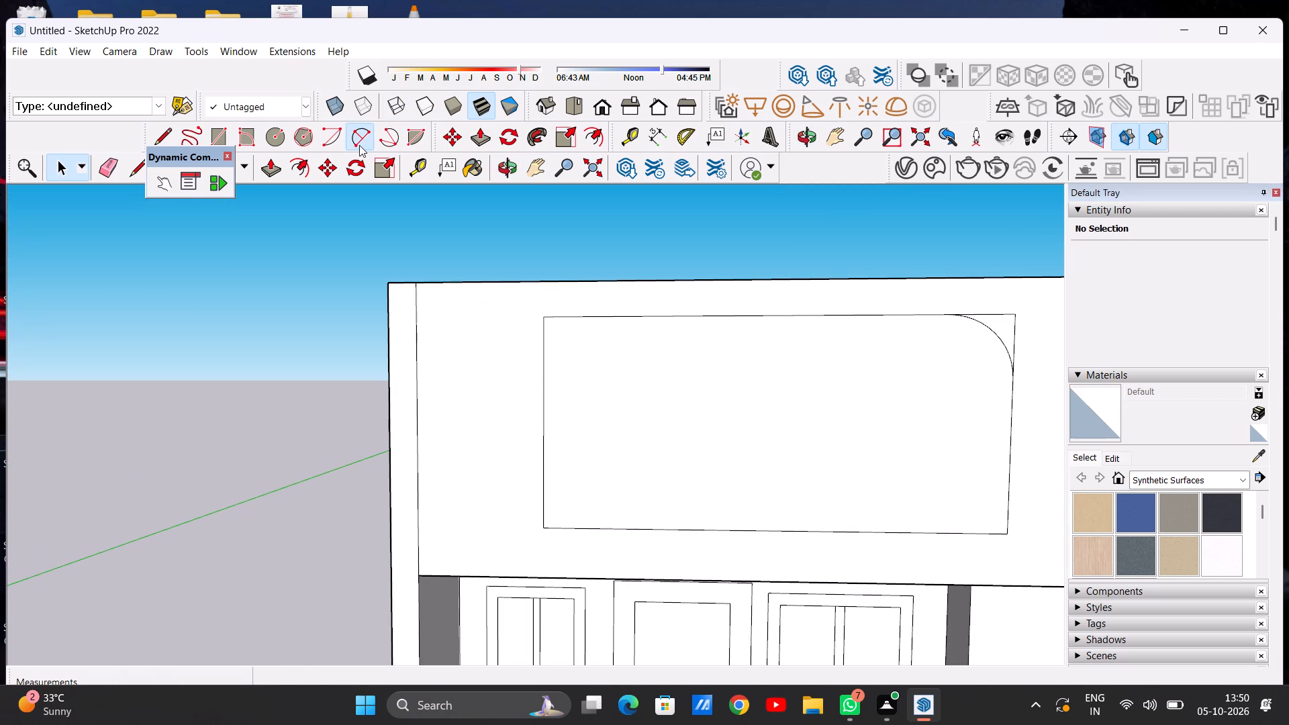
{"action": "left_click", "coordinate": [545, 383]}
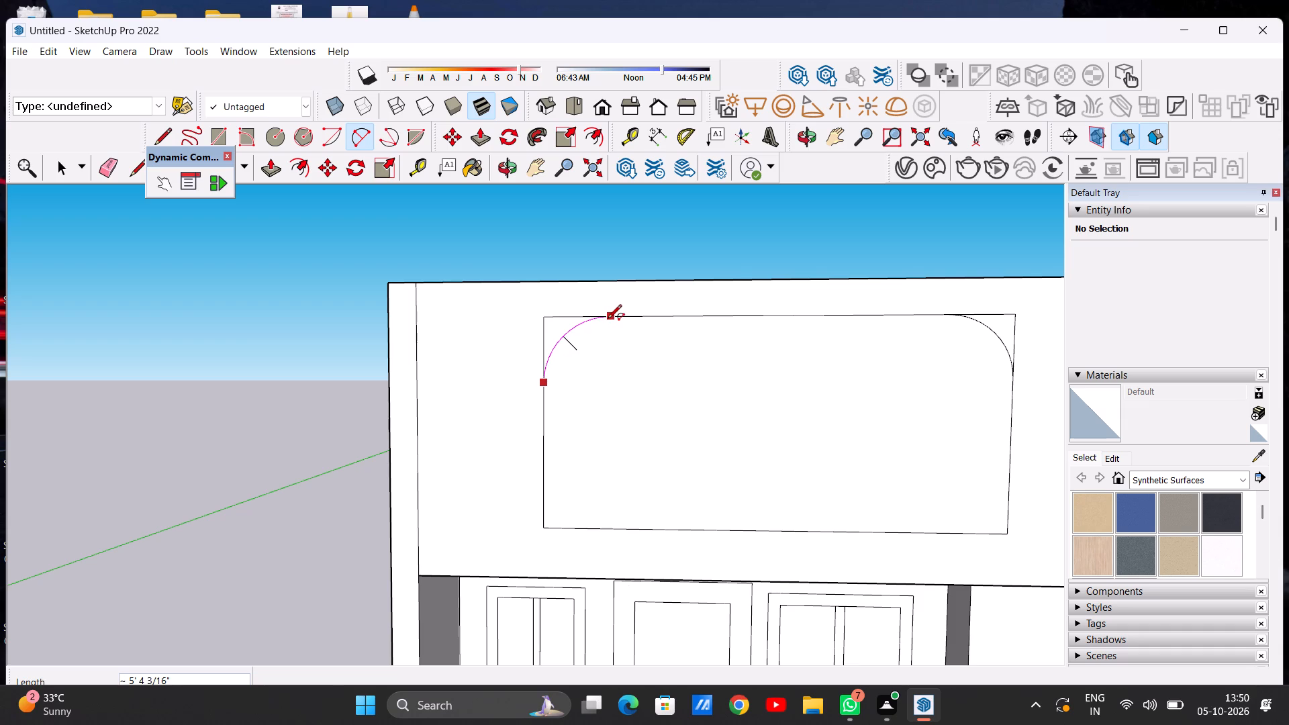
{"action": "left_click", "coordinate": [608, 320]}
{"action": "left_click", "coordinate": [608, 320]}
{"action": "key", "text": "space"}
Draw an arc with a radius of about 5' 2 3/16" across the lower left corner of the rectangle on the upper front wall.
{"action": "scroll", "coordinate": [677, 414], "scroll_direction": "down", "scroll_amount": 9}
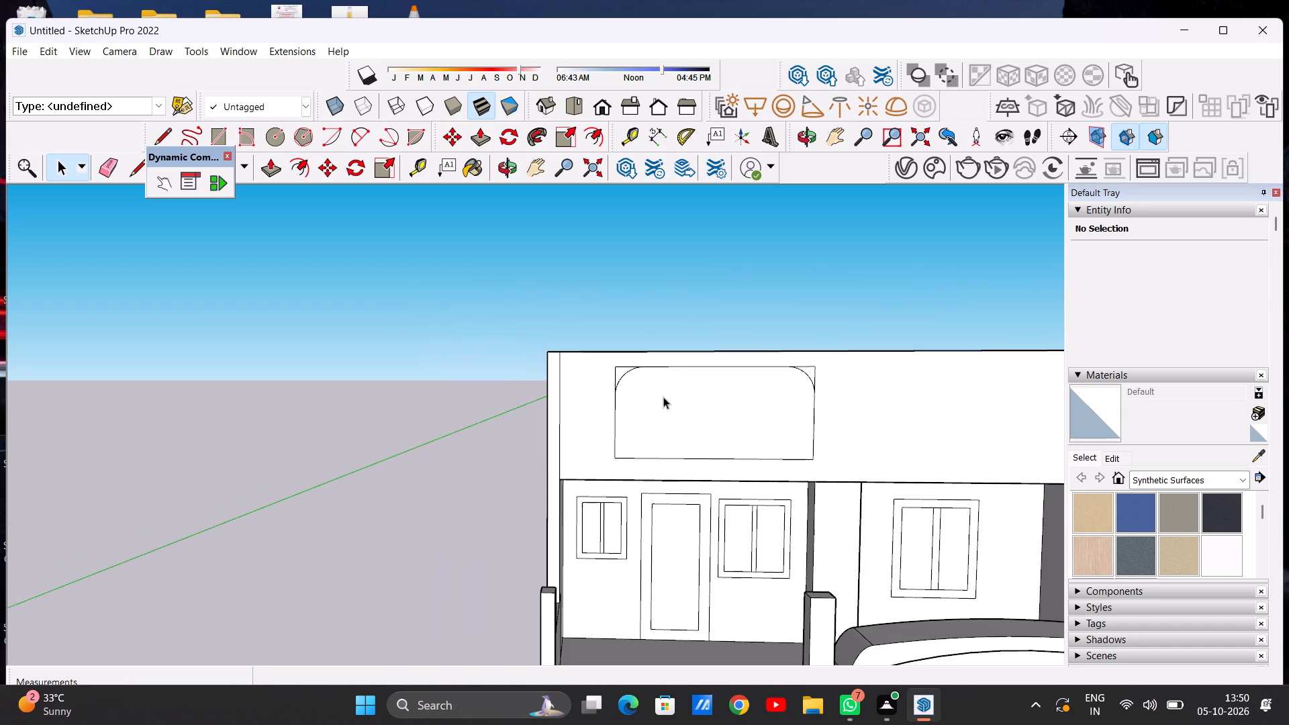
{"action": "scroll", "coordinate": [696, 401], "scroll_direction": "down", "scroll_amount": 4}
{"action": "scroll", "coordinate": [680, 438], "scroll_direction": "up", "scroll_amount": 3}
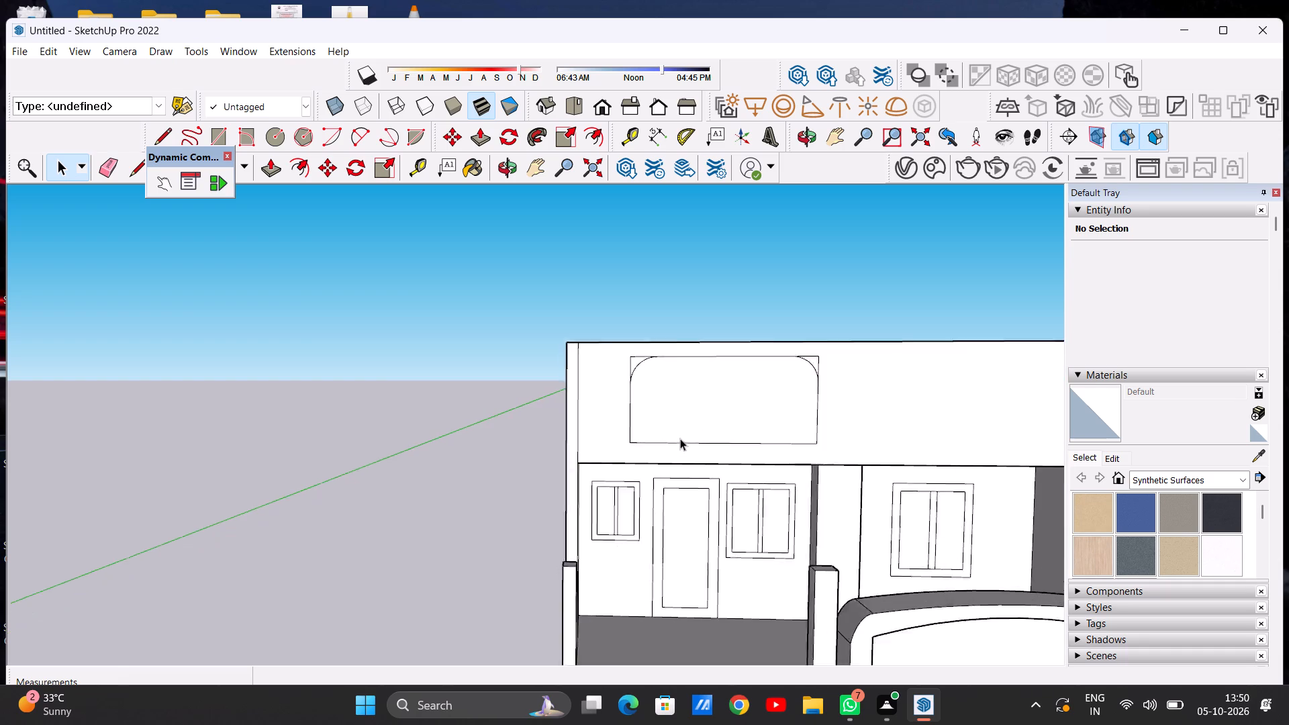
{"action": "scroll", "coordinate": [680, 438], "scroll_direction": "up", "scroll_amount": 4}
{"action": "middle_click_drag", "start_coordinate": [687, 436], "coordinate": [643, 497]}
{"action": "scroll", "coordinate": [638, 502], "scroll_direction": "up", "scroll_amount": 1}
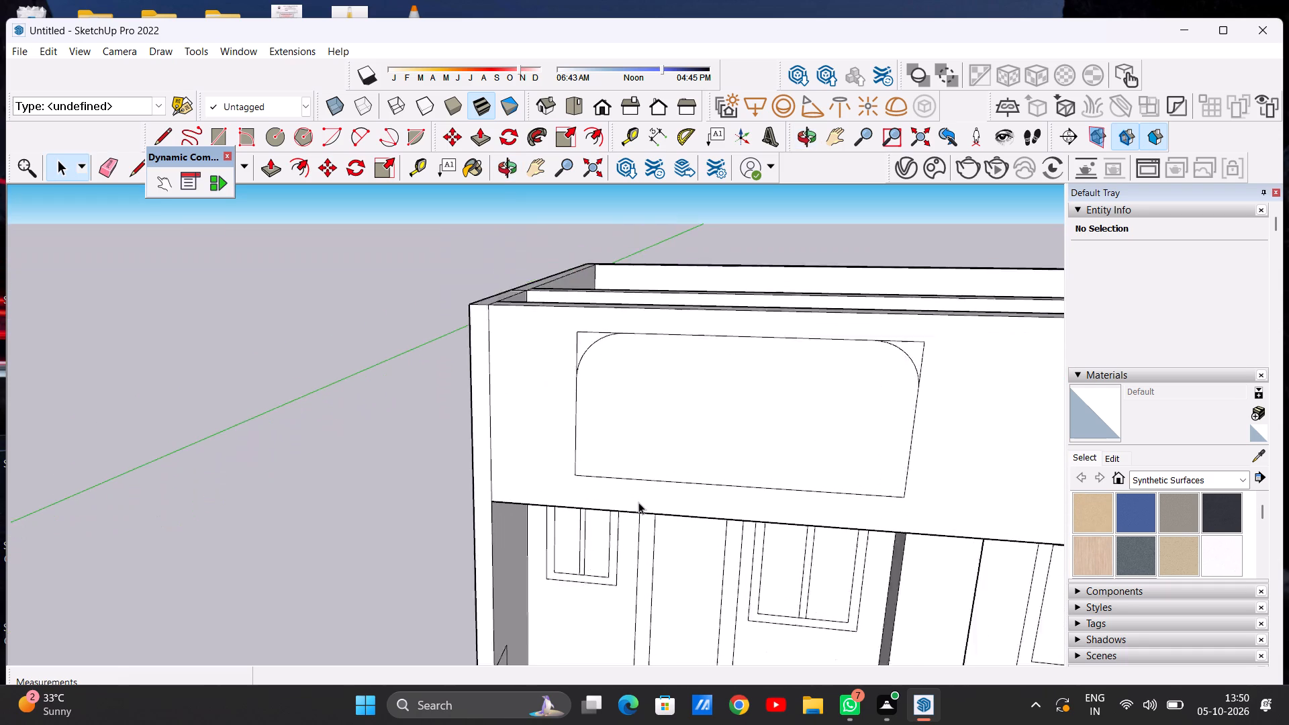
{"action": "scroll", "coordinate": [638, 502], "scroll_direction": "up", "scroll_amount": 2}
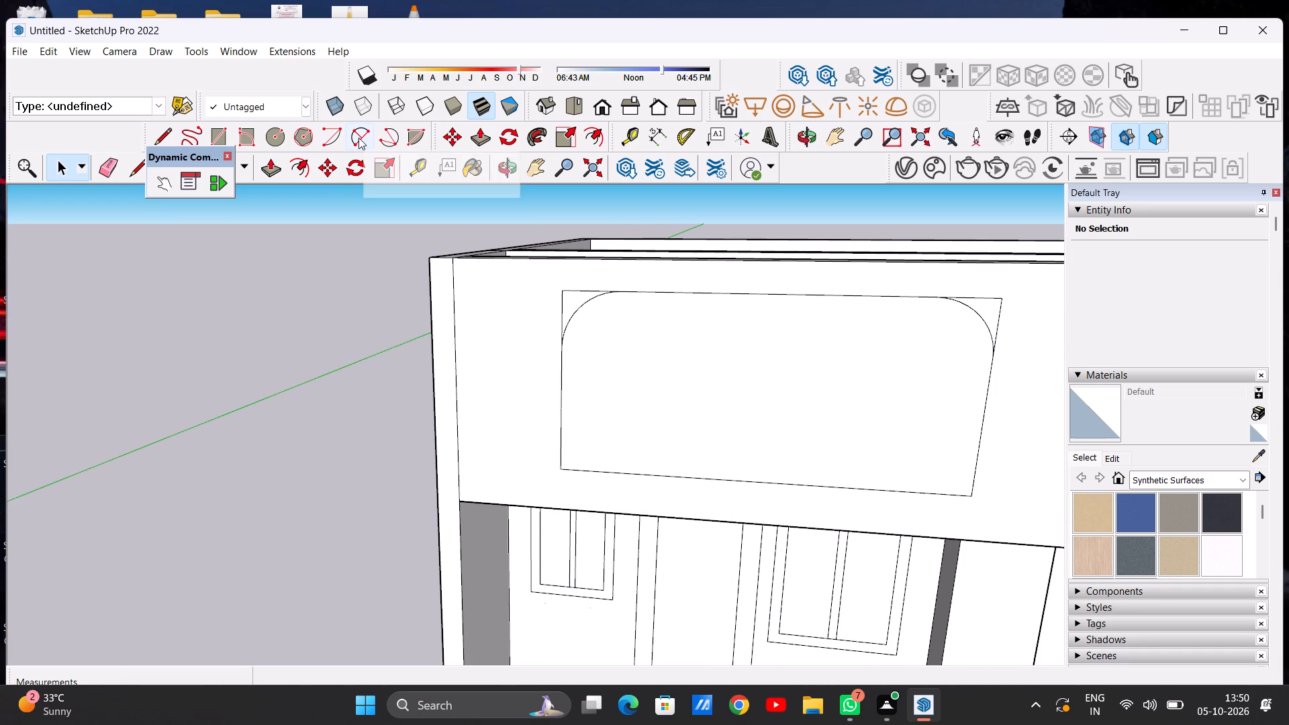
{"action": "left_click", "coordinate": [359, 138]}
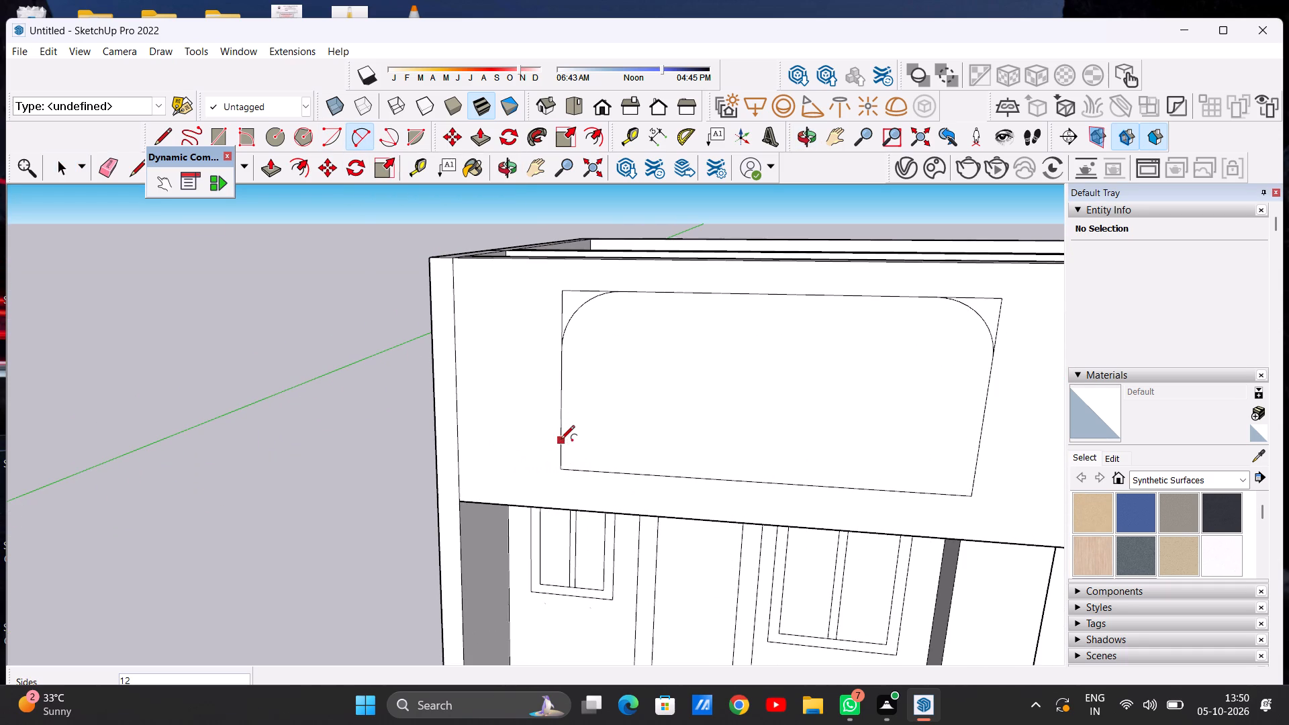
{"action": "left_click", "coordinate": [563, 432]}
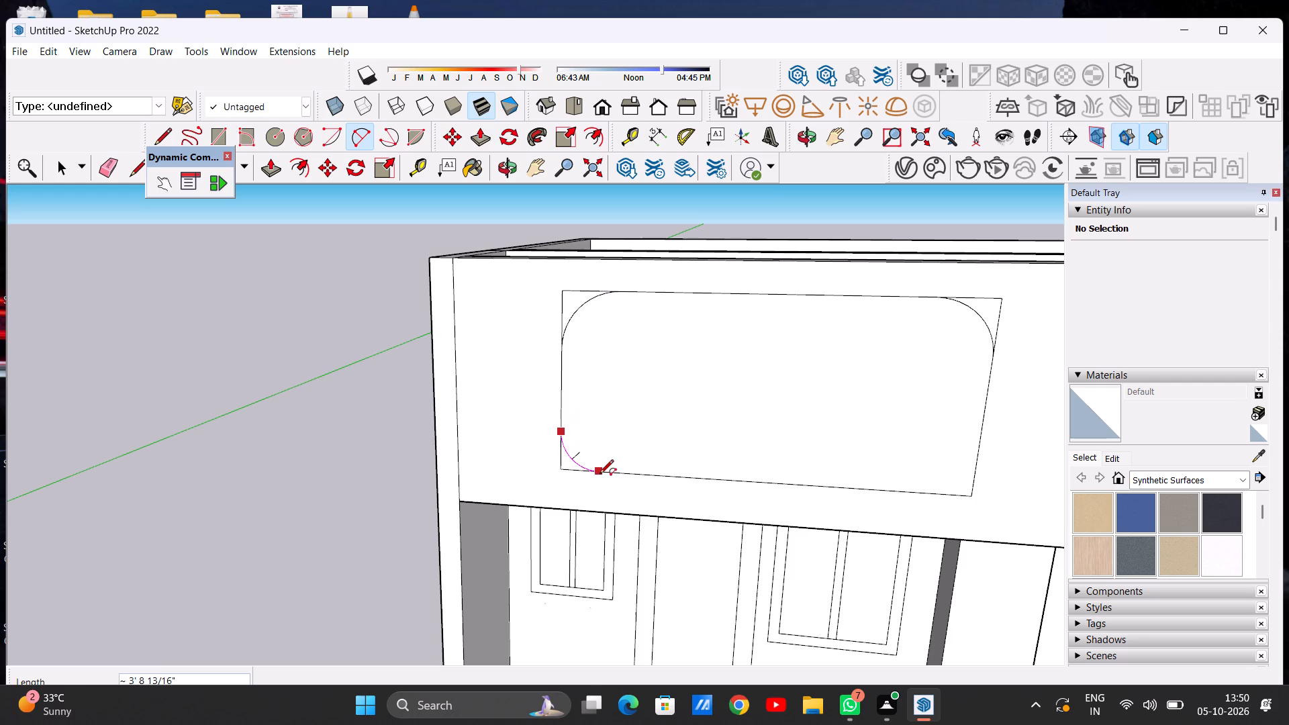
{"action": "left_click", "coordinate": [598, 474]}
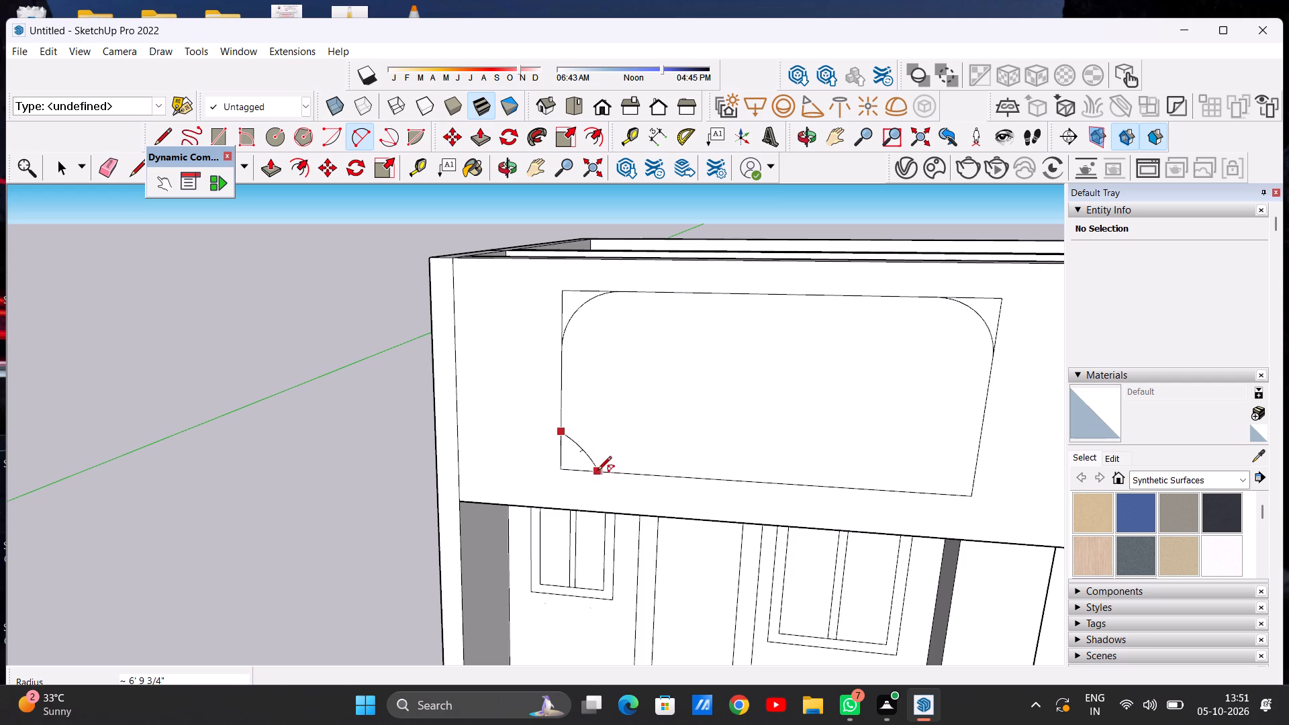
{"action": "left_click", "coordinate": [598, 477]}
{"action": "key", "text": "space"}
Draw an arc with a radius of about 5' 2 3/8" across the rectangle's lower right corner.
{"action": "scroll", "coordinate": [658, 417], "scroll_direction": "down", "scroll_amount": 10}
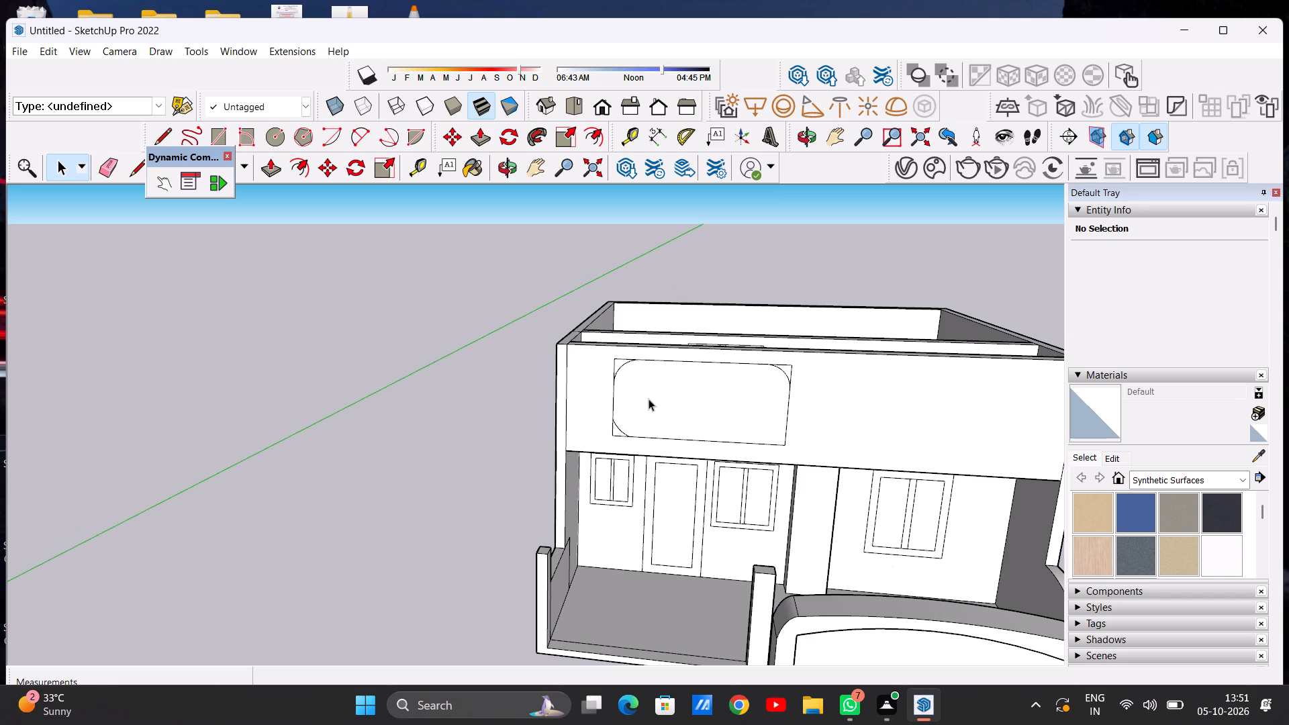
{"action": "scroll", "coordinate": [652, 392], "scroll_direction": "down", "scroll_amount": 4}
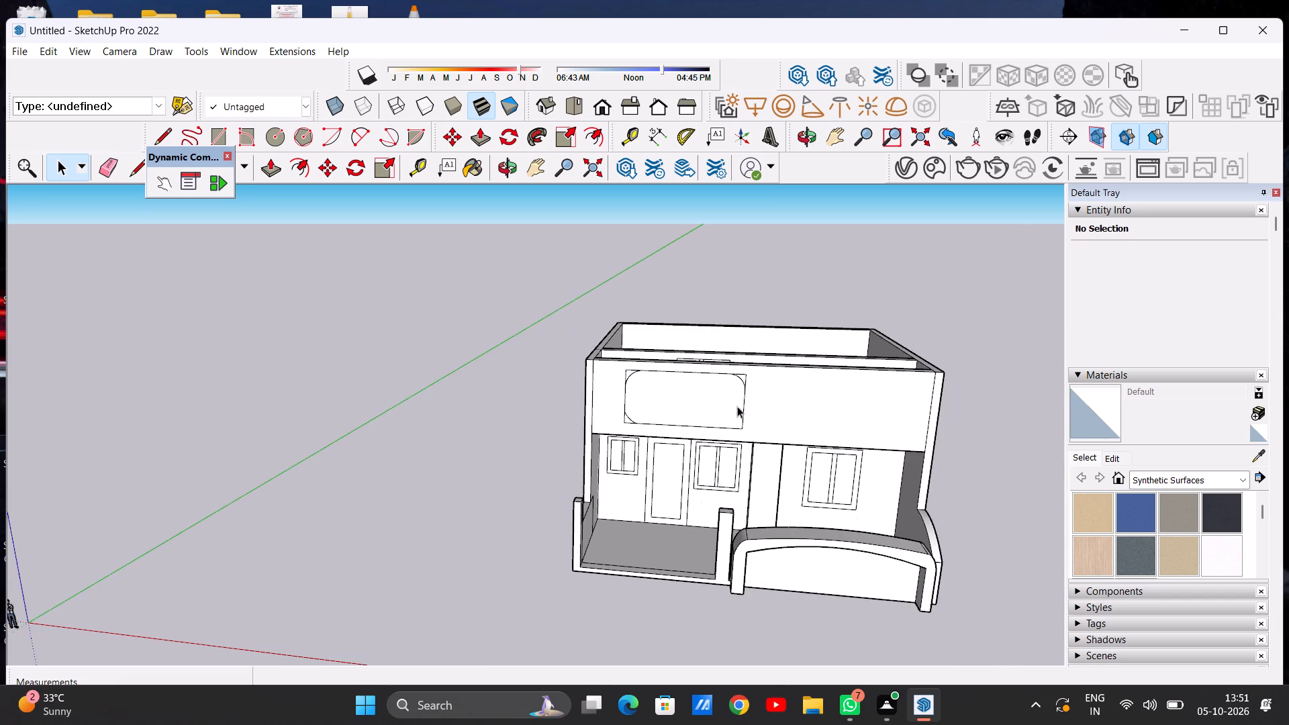
{"action": "scroll", "coordinate": [747, 409], "scroll_direction": "up", "scroll_amount": 13}
{"action": "scroll", "coordinate": [721, 382], "scroll_direction": "down", "scroll_amount": 3}
{"action": "middle_click_drag", "start_coordinate": [735, 379], "coordinate": [712, 383]}
{"action": "scroll", "coordinate": [716, 414], "scroll_direction": "up", "scroll_amount": 2}
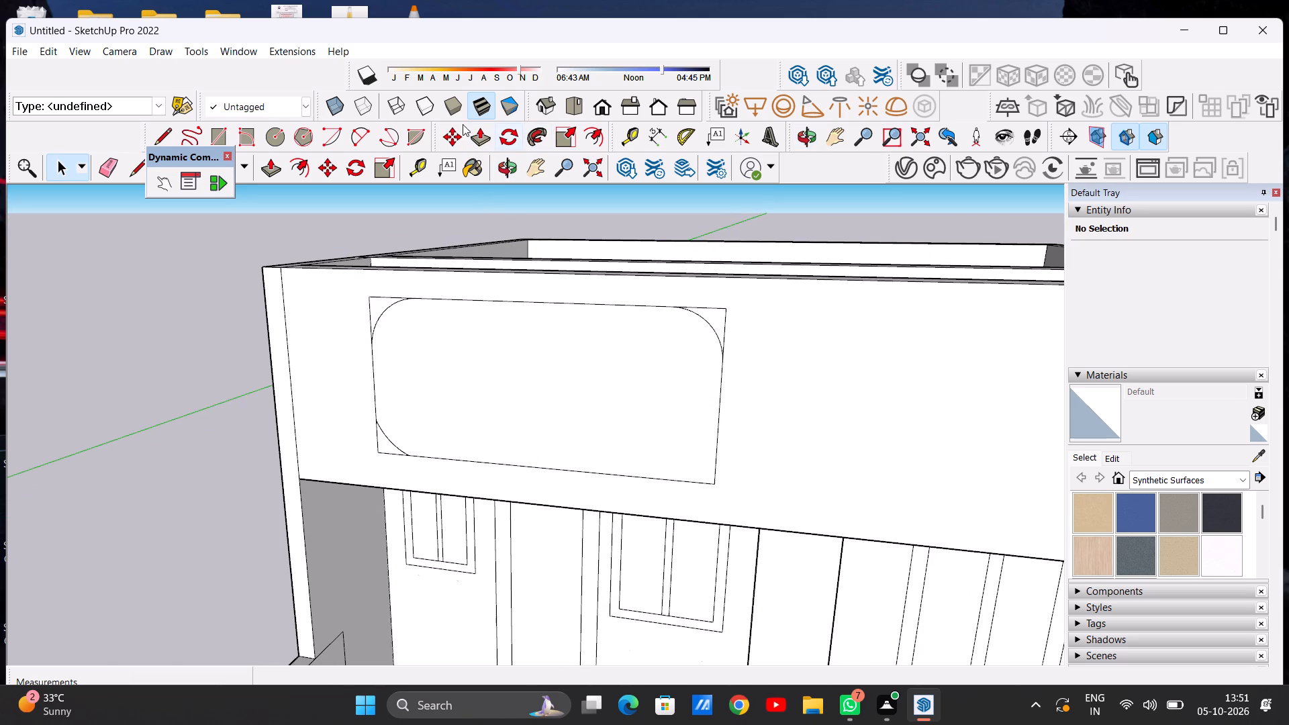
{"action": "left_click", "coordinate": [356, 134]}
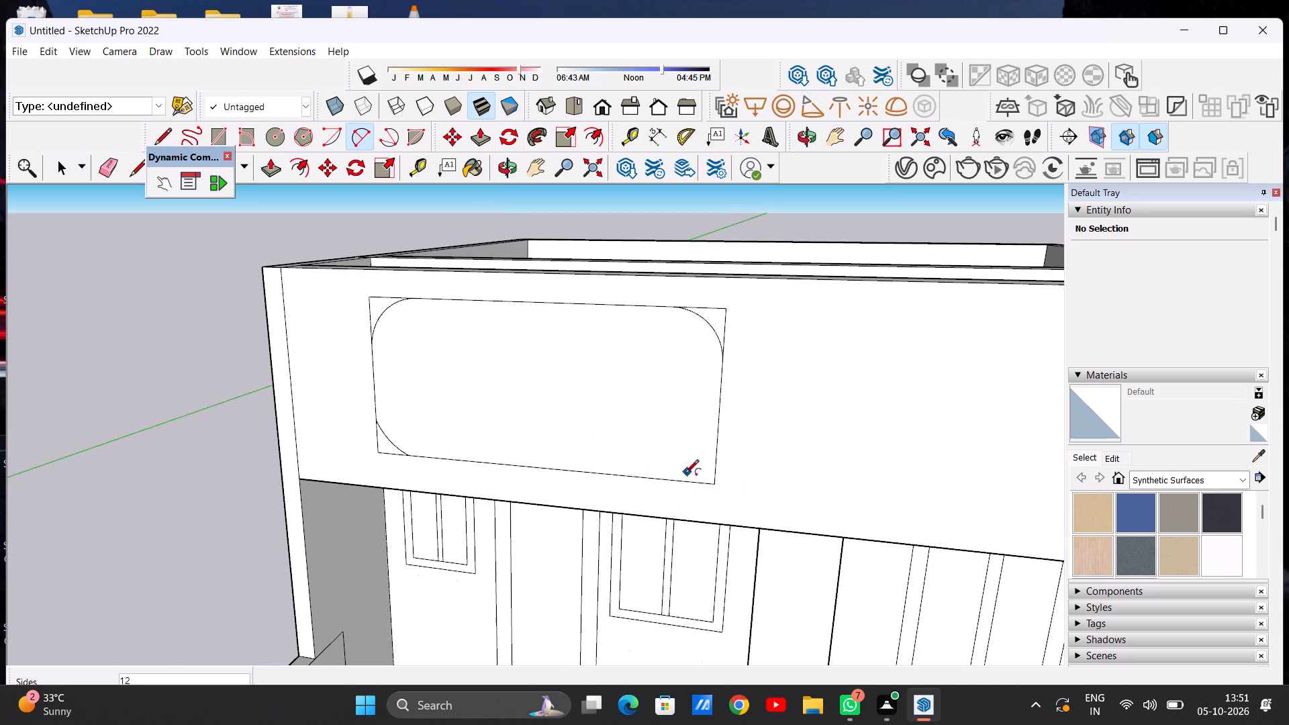
{"action": "left_click", "coordinate": [671, 479]}
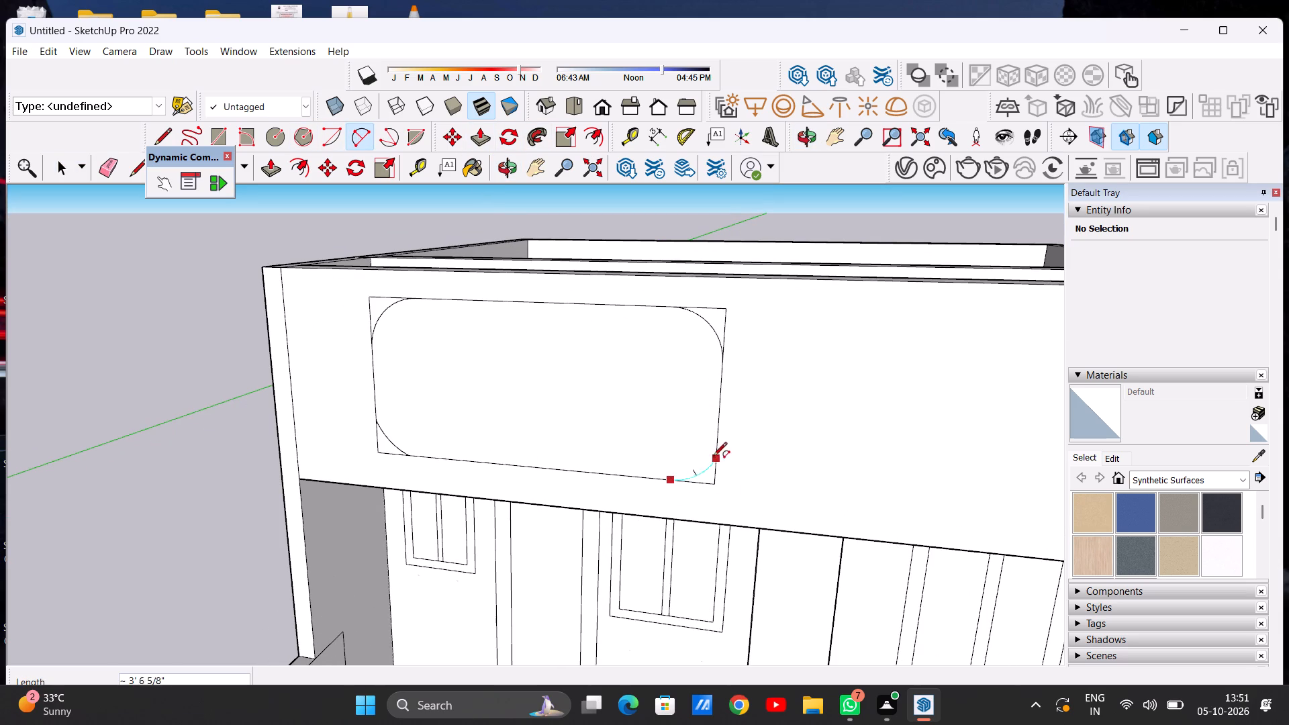
{"action": "left_click", "coordinate": [718, 445]}
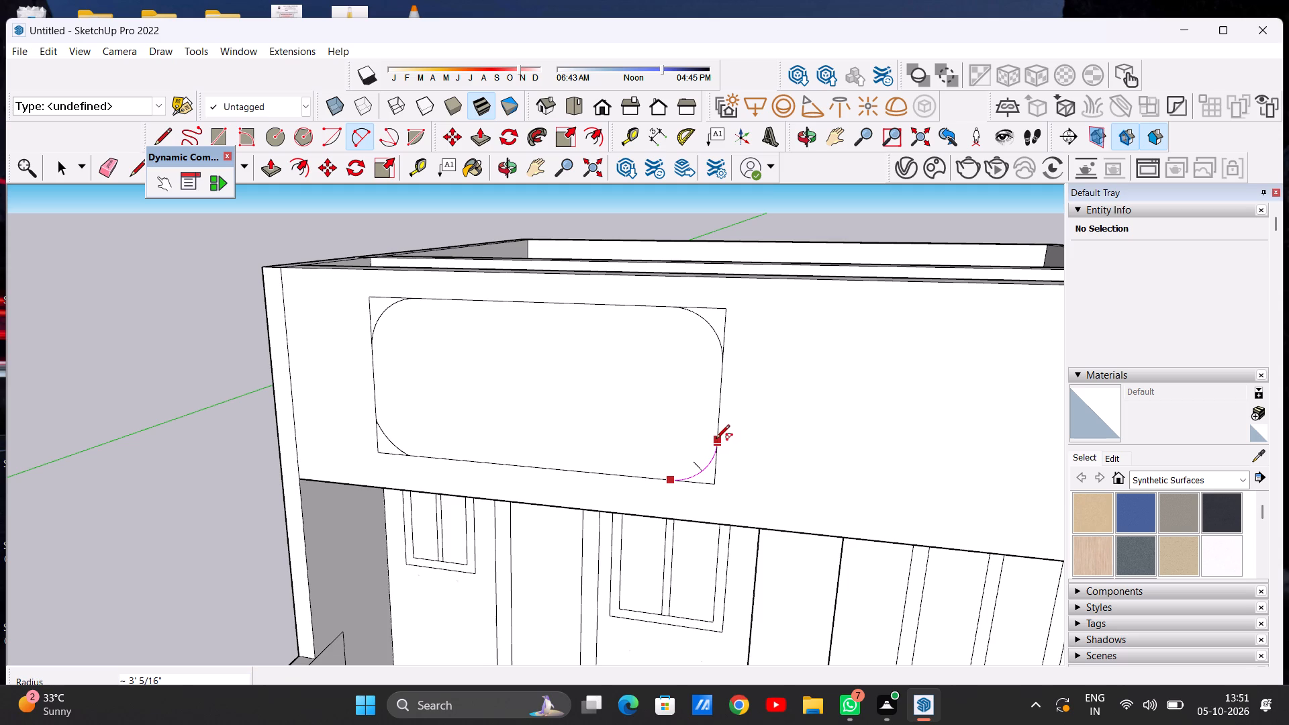
{"action": "left_click", "coordinate": [716, 440]}
{"action": "left_click", "coordinate": [715, 444]}
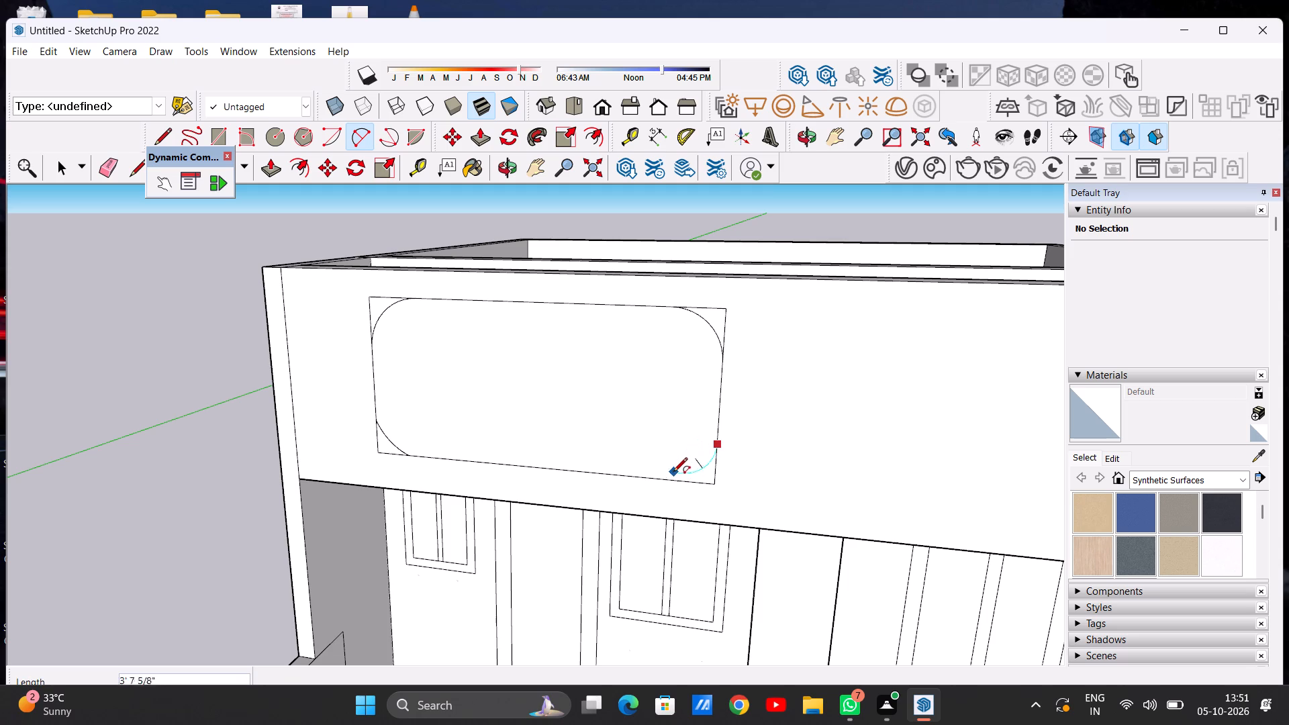
{"action": "left_click", "coordinate": [671, 476]}
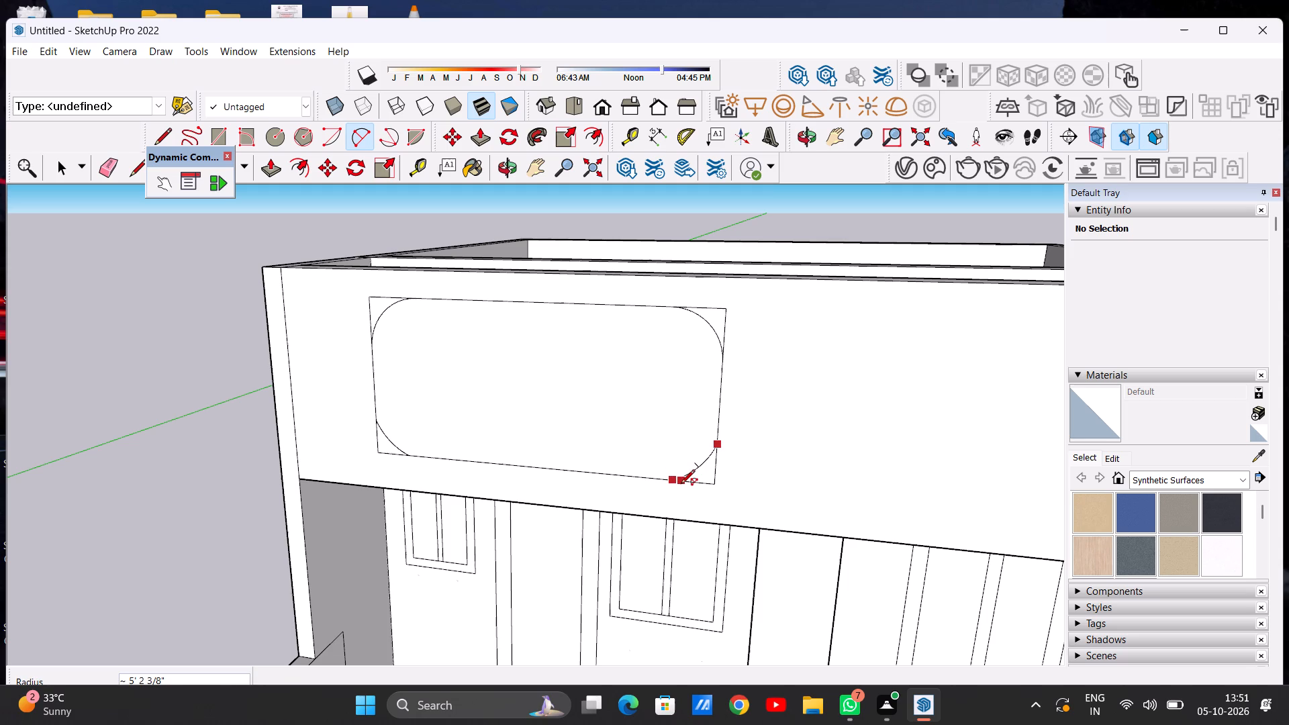
{"action": "left_click", "coordinate": [681, 485]}
{"action": "key", "text": "space"}
Erase the square corner edges outside the arc at the rectangle's upper left corner.
{"action": "scroll", "coordinate": [790, 471], "scroll_direction": "down", "scroll_amount": 2}
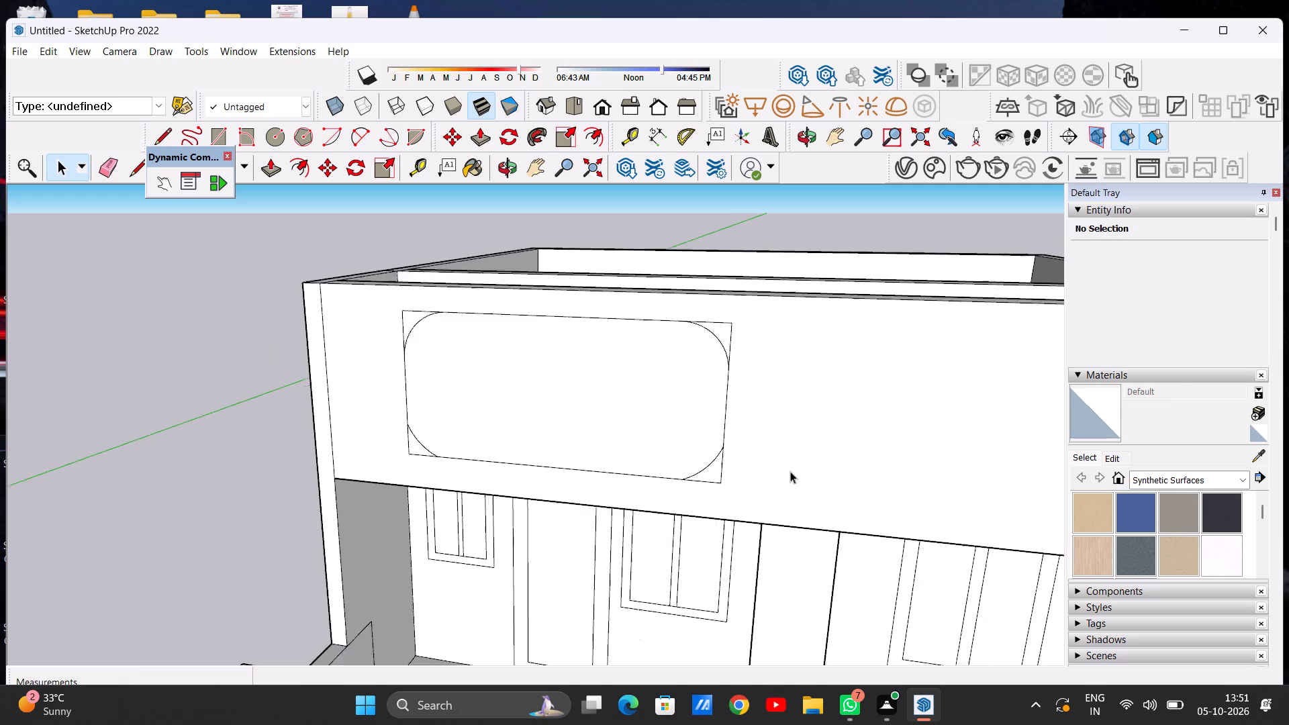
{"action": "scroll", "coordinate": [790, 471], "scroll_direction": "down", "scroll_amount": 10}
{"action": "scroll", "coordinate": [728, 458], "scroll_direction": "up", "scroll_amount": 5}
{"action": "middle_click_drag", "start_coordinate": [668, 455], "coordinate": [771, 430]}
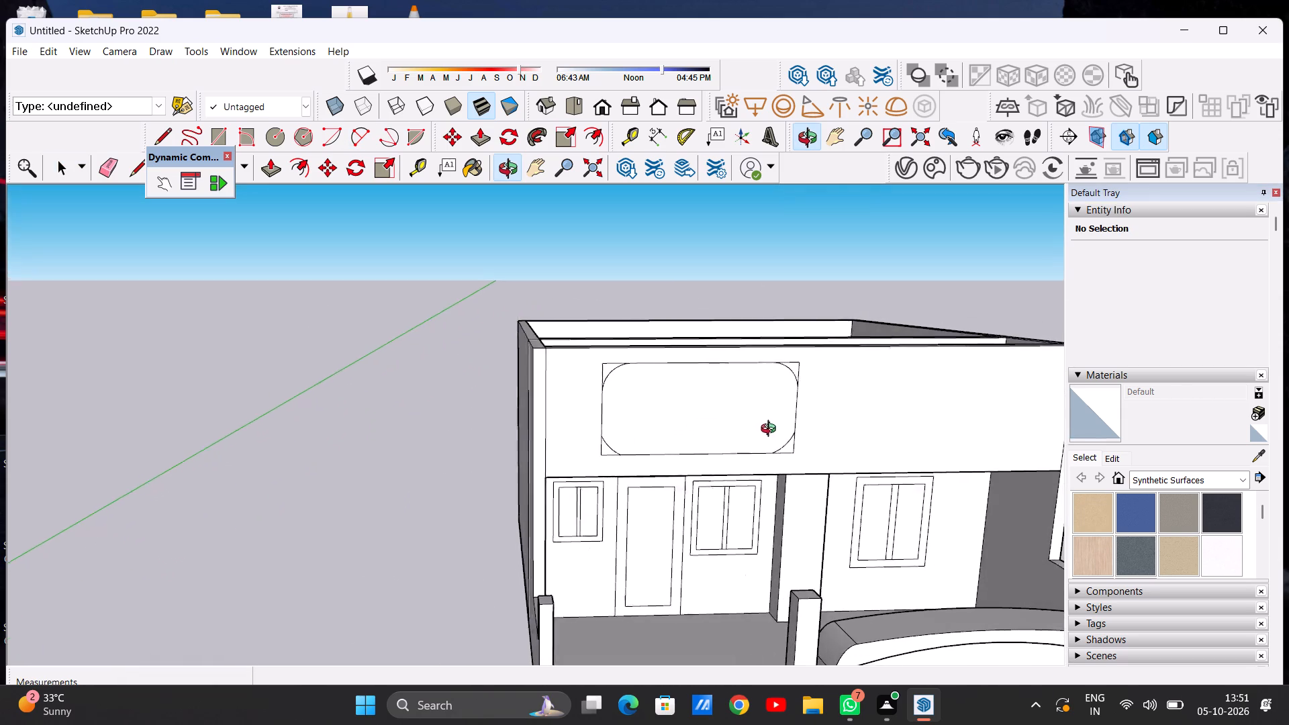
{"action": "middle_click_drag", "start_coordinate": [771, 430], "coordinate": [778, 456]}
{"action": "scroll", "coordinate": [756, 415], "scroll_direction": "up", "scroll_amount": 2}
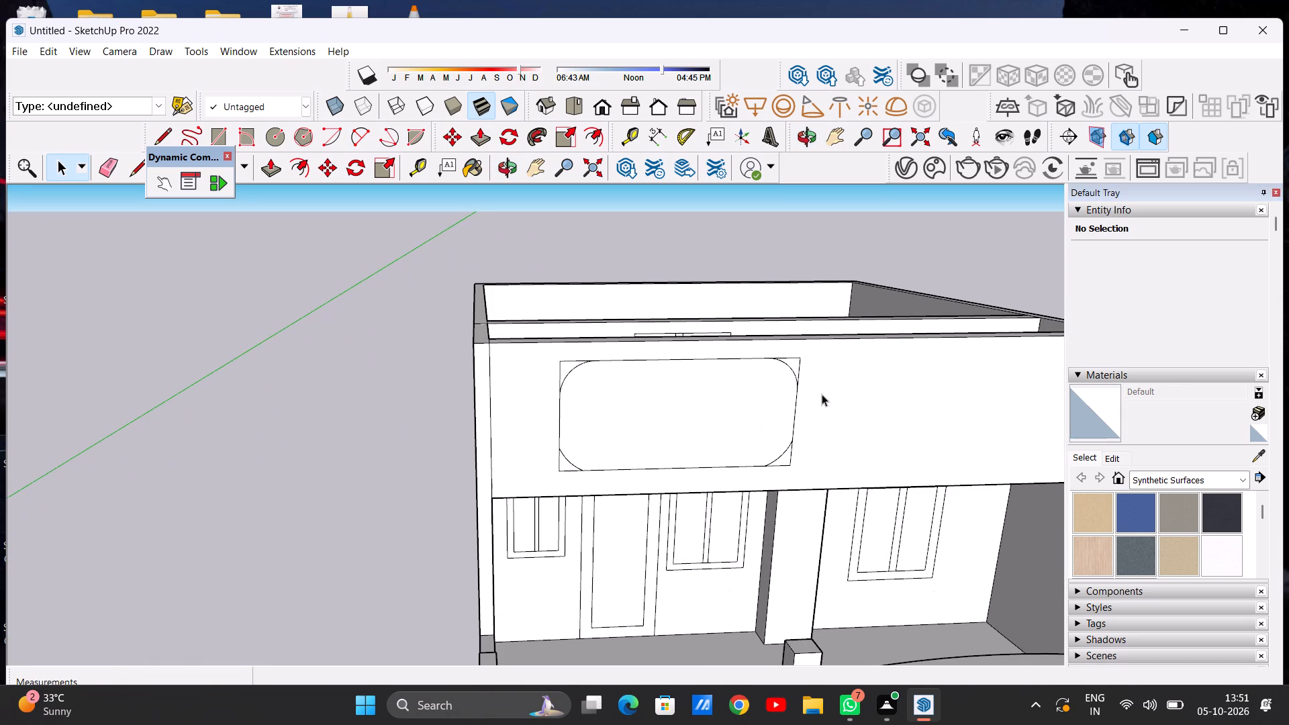
{"action": "scroll", "coordinate": [620, 386], "scroll_direction": "up", "scroll_amount": 2}
{"action": "scroll", "coordinate": [564, 361], "scroll_direction": "up", "scroll_amount": 6}
{"action": "scroll", "coordinate": [564, 361], "scroll_direction": "down", "scroll_amount": 11}
{"action": "scroll", "coordinate": [615, 359], "scroll_direction": "up", "scroll_amount": 4}
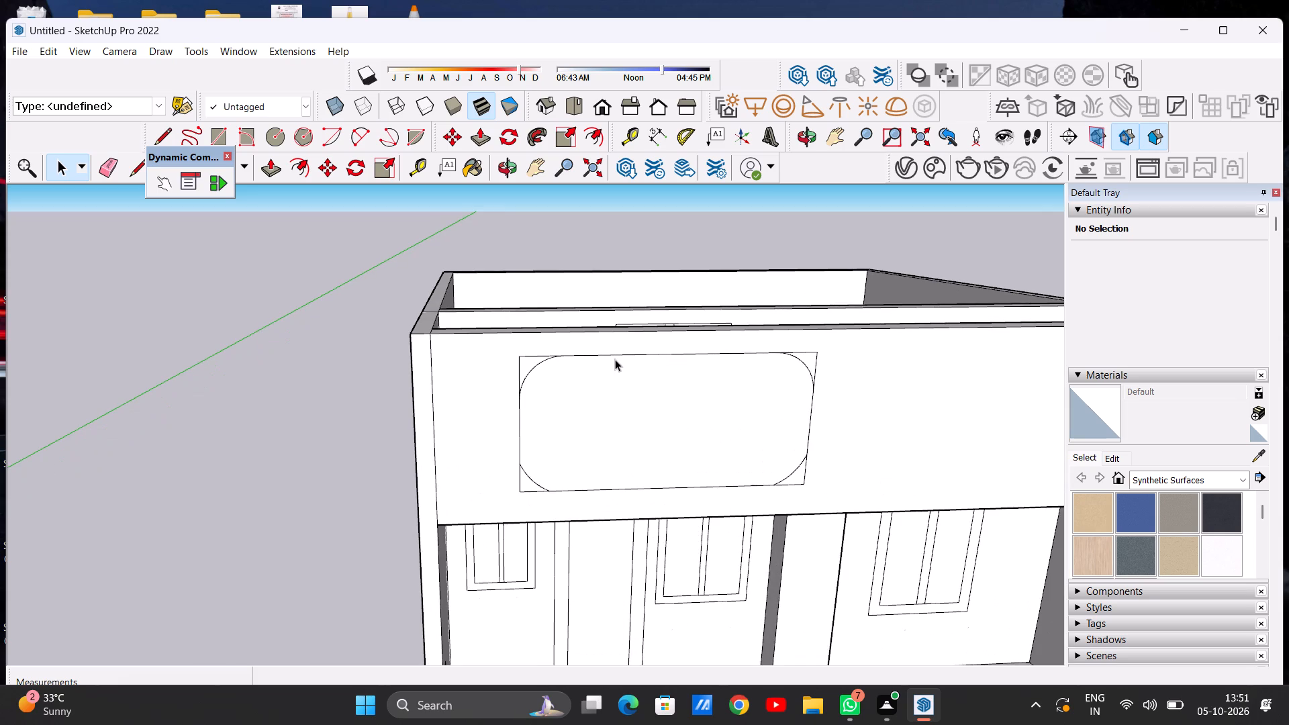
{"action": "key", "text": "e"}
{"action": "scroll", "coordinate": [534, 364], "scroll_direction": "up", "scroll_amount": 2}
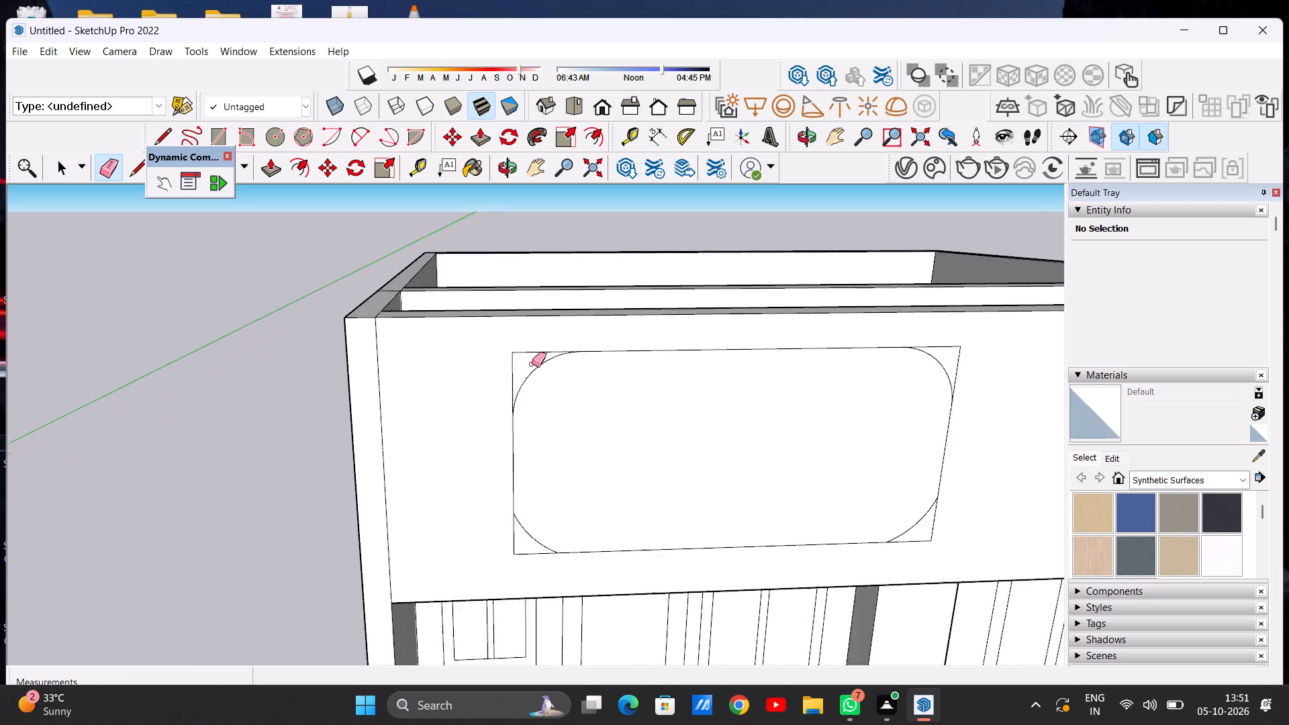
{"action": "scroll", "coordinate": [532, 364], "scroll_direction": "up", "scroll_amount": 8}
{"action": "left_click_drag", "start_coordinate": [518, 341], "coordinate": [489, 384]}
Erase the square corner edges outside the arcs at the rectangle's lower left and lower right corners.
{"action": "scroll", "coordinate": [516, 367], "scroll_direction": "down", "scroll_amount": 8}
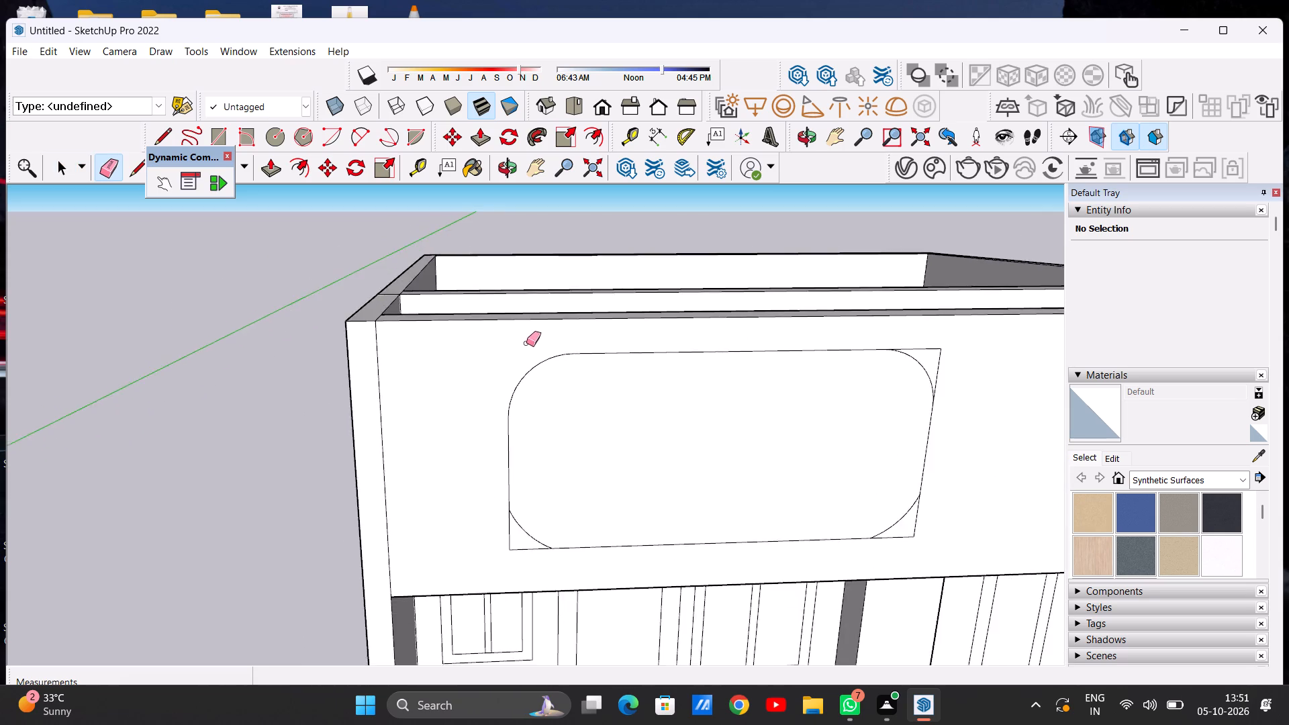
{"action": "scroll", "coordinate": [526, 343], "scroll_direction": "down", "scroll_amount": 4}
{"action": "scroll", "coordinate": [561, 479], "scroll_direction": "up", "scroll_amount": 7}
{"action": "left_click_drag", "start_coordinate": [455, 434], "coordinate": [482, 471]}
{"action": "left_click", "coordinate": [1008, 432]}
{"action": "left_click_drag", "start_coordinate": [1006, 435], "coordinate": [988, 454]}
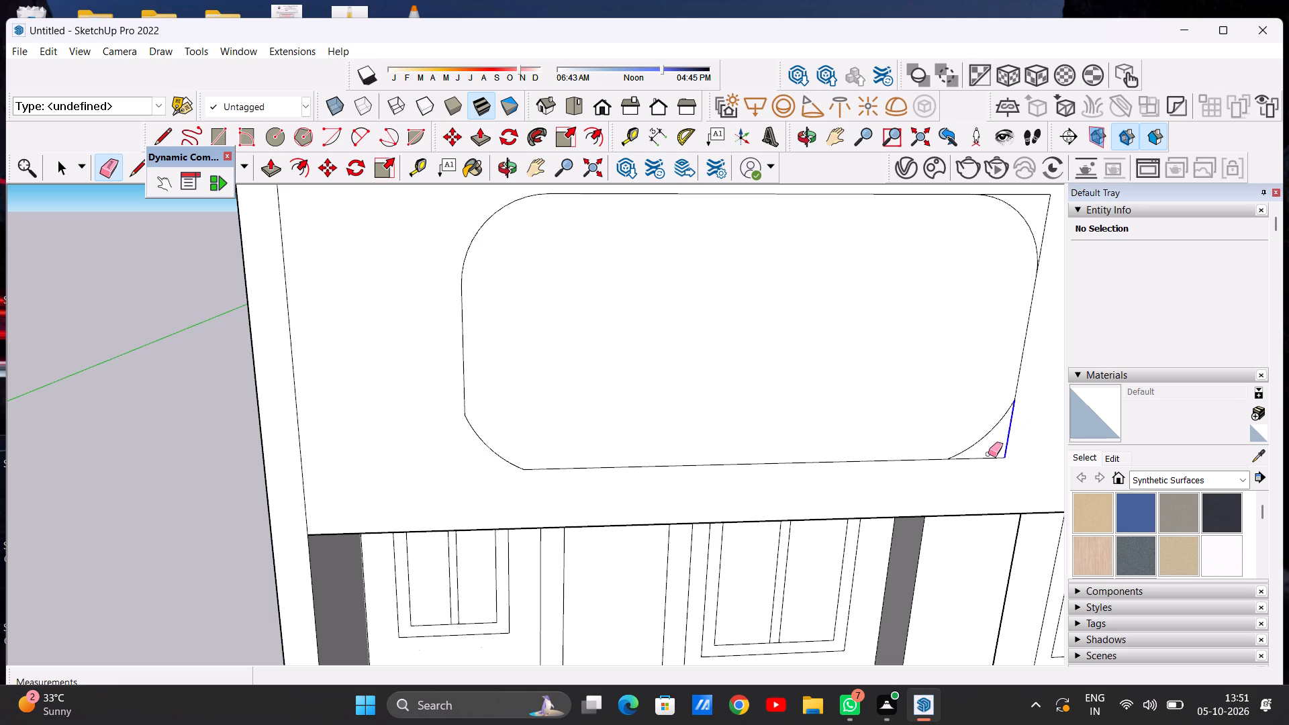
{"action": "left_click_drag", "start_coordinate": [988, 454], "coordinate": [988, 454]}
{"action": "left_click_drag", "start_coordinate": [990, 452], "coordinate": [983, 467]}
Erase the square corner edges outside the arc at the rectangle's upper right corner.
{"action": "scroll", "coordinate": [963, 485], "scroll_direction": "down", "scroll_amount": 10}
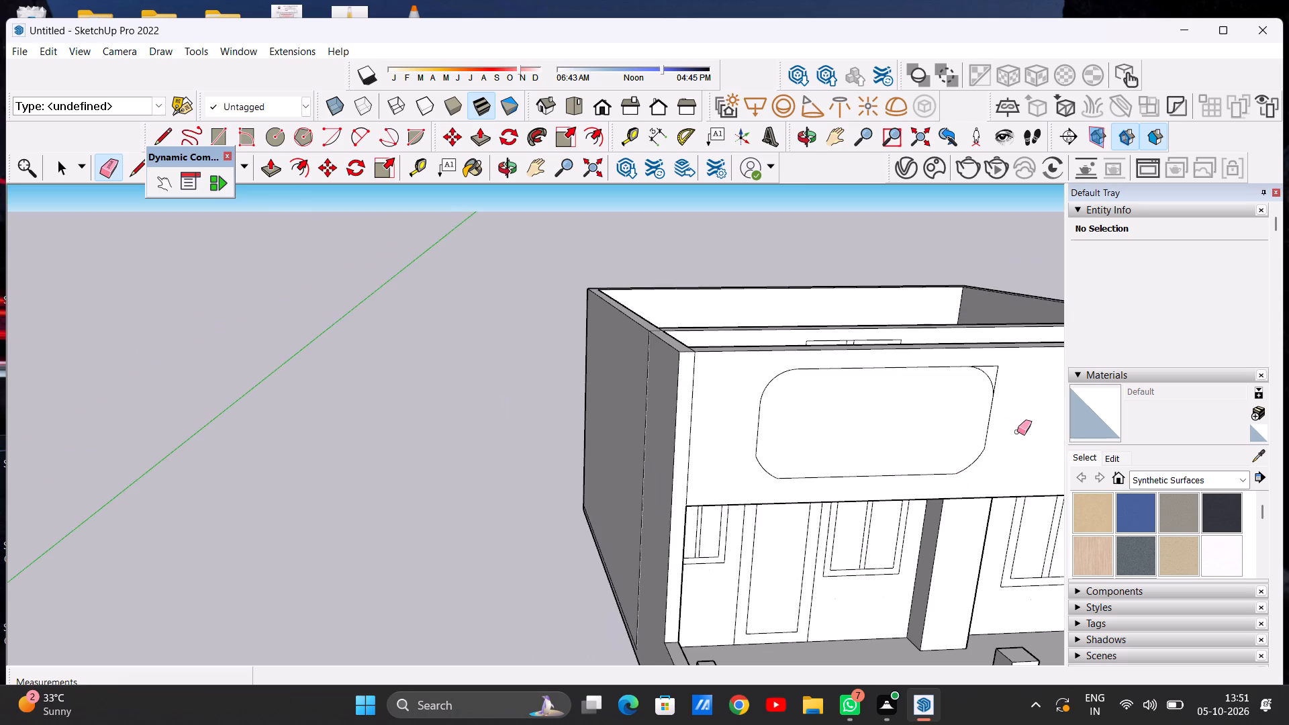
{"action": "scroll", "coordinate": [1021, 442], "scroll_direction": "up", "scroll_amount": 1}
{"action": "middle_click_drag", "start_coordinate": [1017, 438], "coordinate": [875, 386]}
{"action": "scroll", "coordinate": [845, 385], "scroll_direction": "down", "scroll_amount": 7}
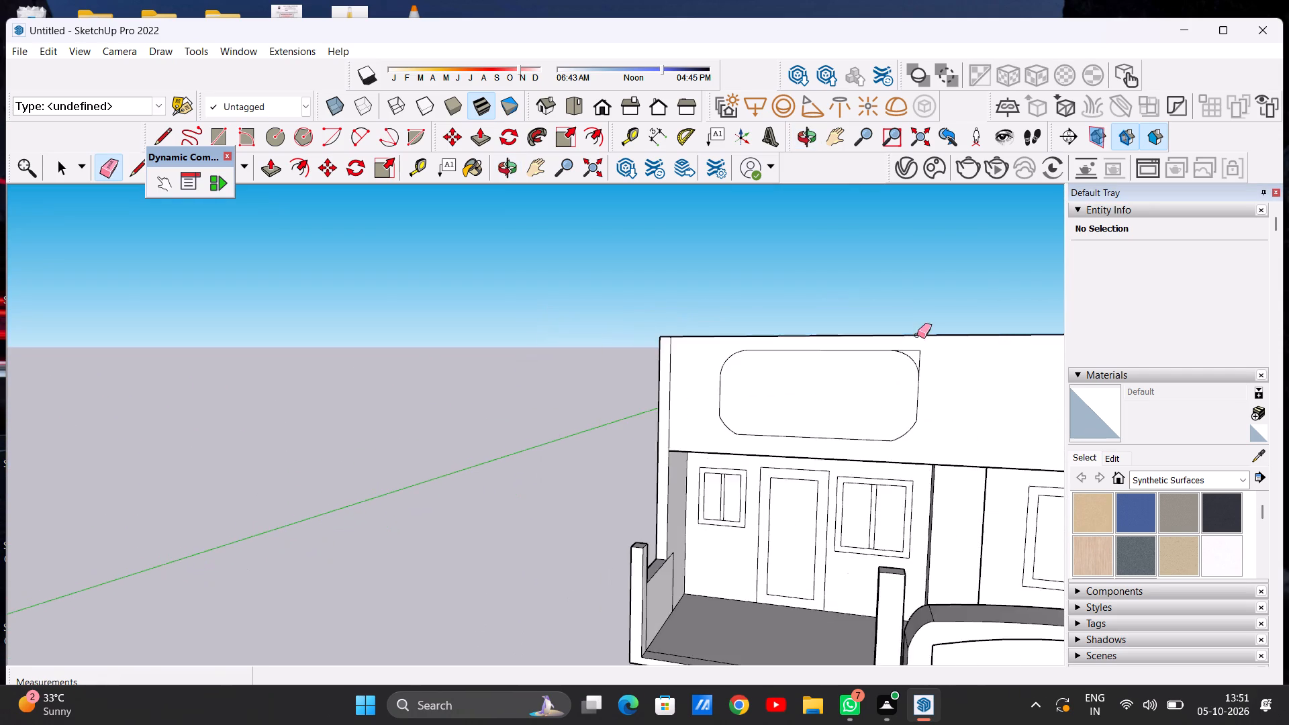
{"action": "scroll", "coordinate": [921, 331], "scroll_direction": "up", "scroll_amount": 10}
{"action": "left_click_drag", "start_coordinate": [902, 356], "coordinate": [926, 390]}
{"action": "scroll", "coordinate": [879, 409], "scroll_direction": "down", "scroll_amount": 13}
{"action": "key", "text": "space"}
Examine the rounded outline on the upper front wall from several angles and distances.
{"action": "middle_click_drag", "start_coordinate": [785, 383], "coordinate": [895, 449]}
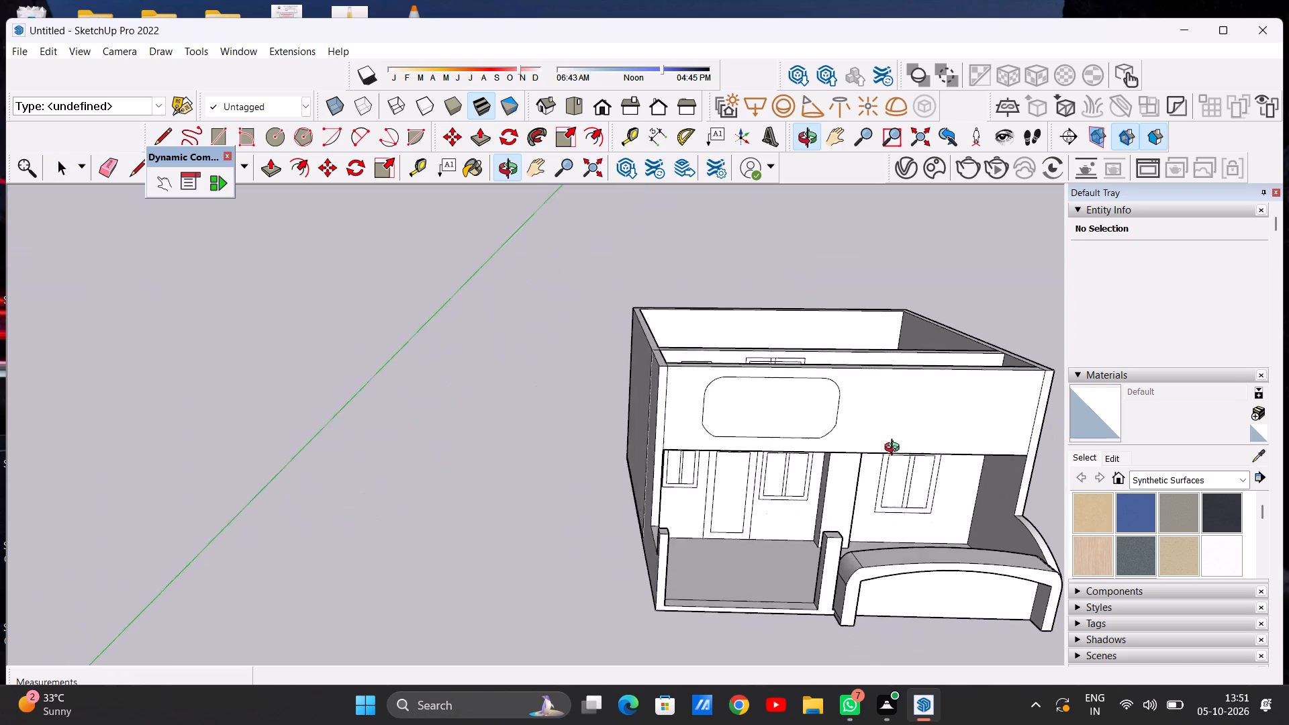
{"action": "middle_click_drag", "start_coordinate": [895, 449], "coordinate": [910, 447]}
{"action": "scroll", "coordinate": [789, 393], "scroll_direction": "up", "scroll_amount": 6}
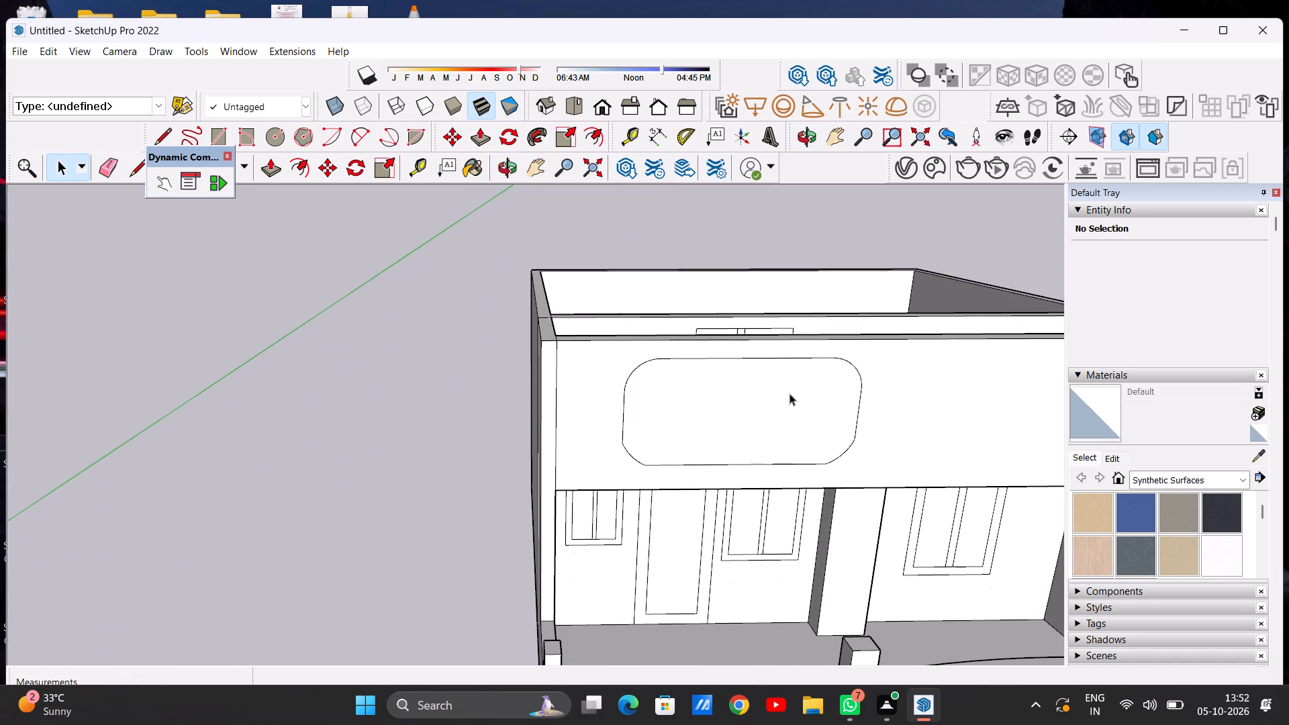
{"action": "scroll", "coordinate": [762, 376], "scroll_direction": "down", "scroll_amount": 3}
{"action": "scroll", "coordinate": [697, 358], "scroll_direction": "down", "scroll_amount": 2}
{"action": "middle_click_drag", "start_coordinate": [812, 361], "coordinate": [680, 340]}
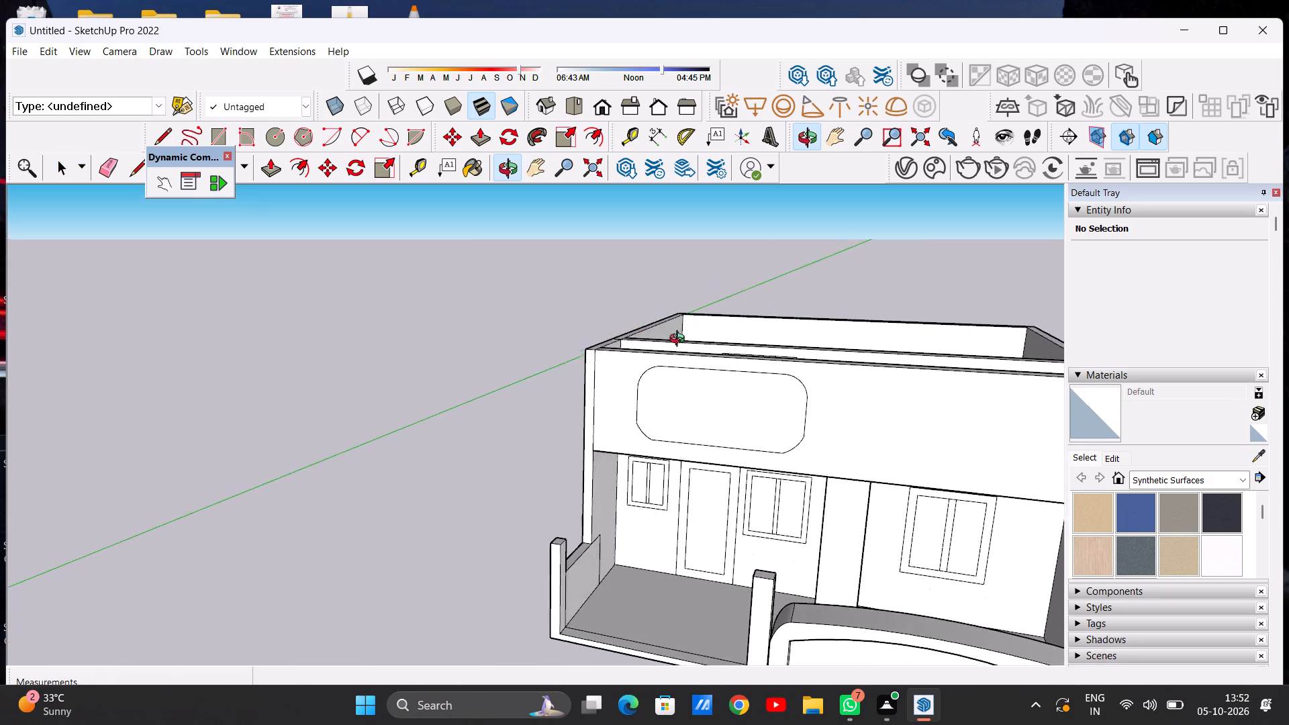
{"action": "middle_click_drag", "start_coordinate": [680, 340], "coordinate": [655, 384]}
{"action": "scroll", "coordinate": [717, 452], "scroll_direction": "up", "scroll_amount": 5}
{"action": "scroll", "coordinate": [731, 437], "scroll_direction": "down", "scroll_amount": 3}
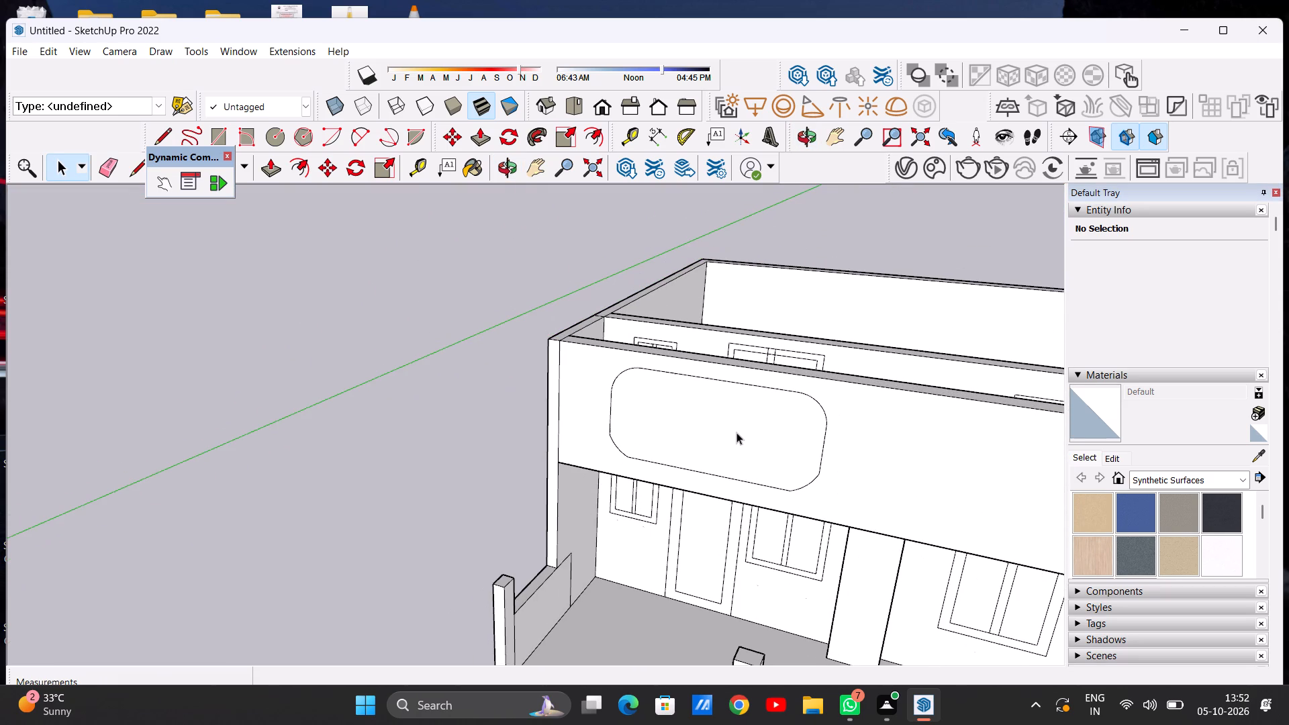
{"action": "scroll", "coordinate": [736, 432], "scroll_direction": "up", "scroll_amount": 1}
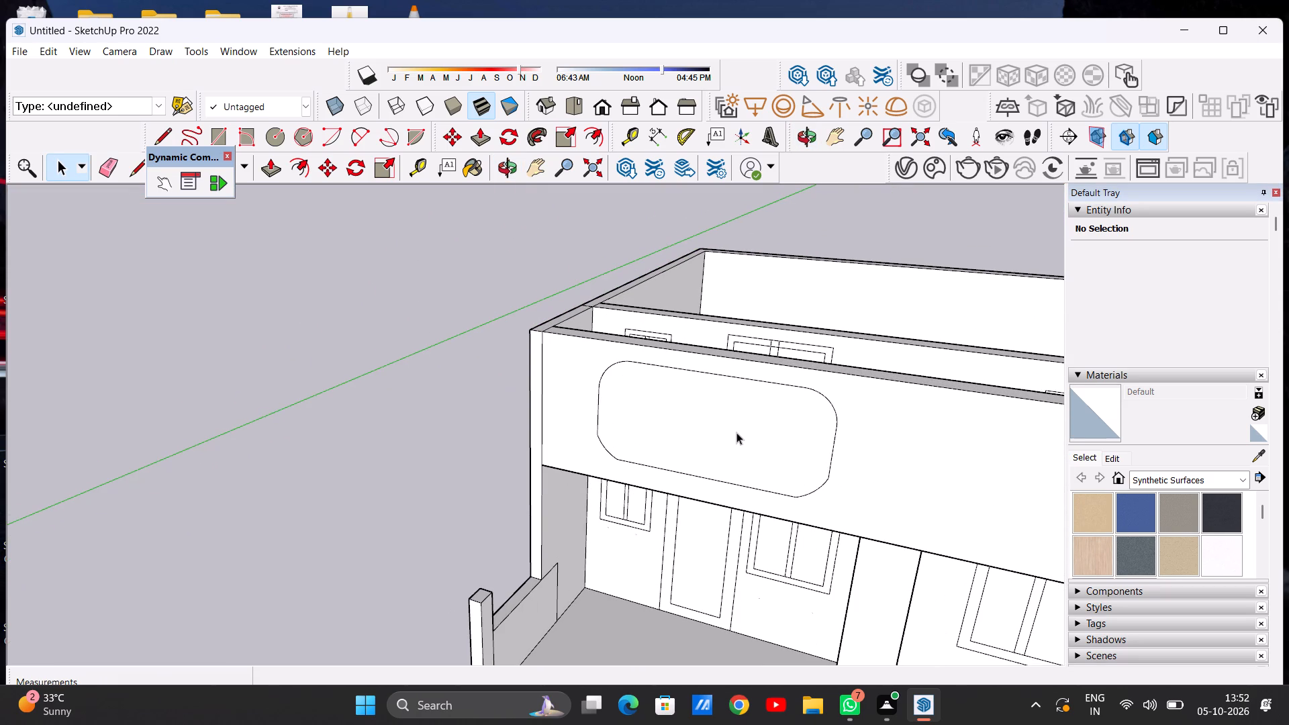
{"action": "scroll", "coordinate": [742, 430], "scroll_direction": "down", "scroll_amount": 4}
Offset the rounded outline inward by about 1' 1 1/2" on the upper front wall.
{"action": "middle_click_drag", "start_coordinate": [678, 409], "coordinate": [873, 402]}
{"action": "scroll", "coordinate": [771, 375], "scroll_direction": "up", "scroll_amount": 5}
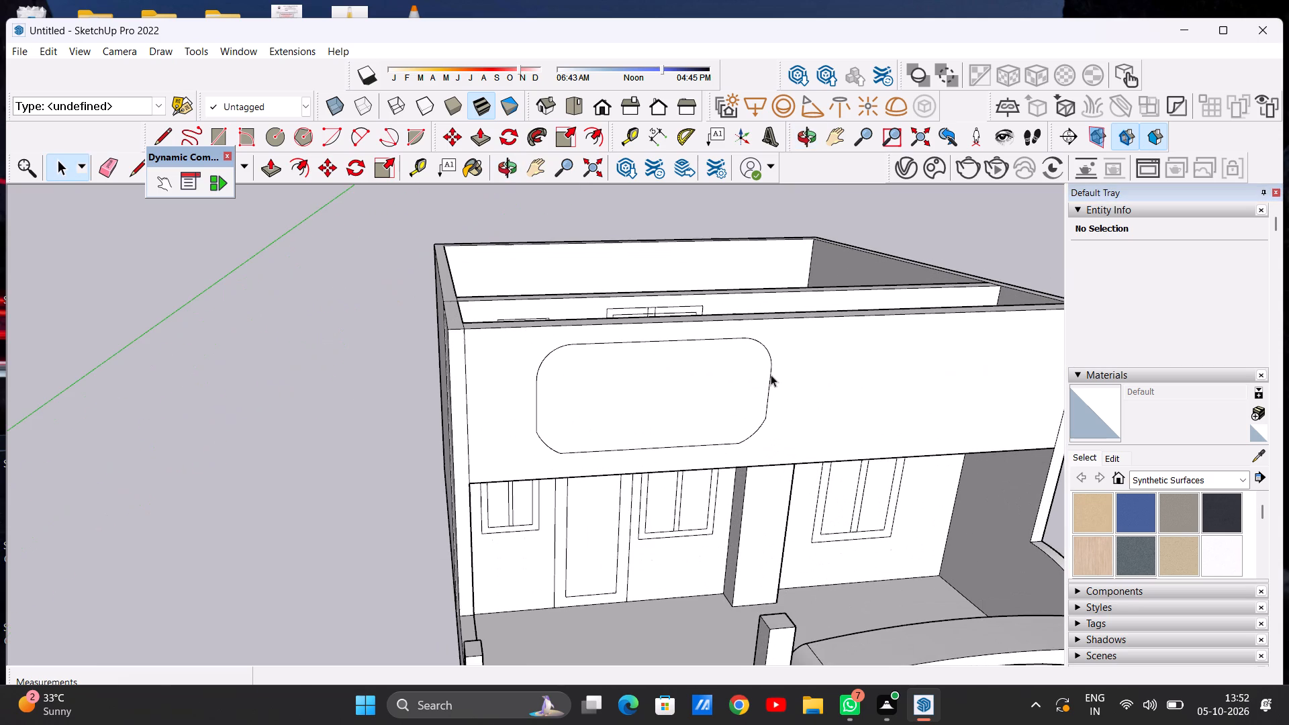
{"action": "type", "text": "of"}
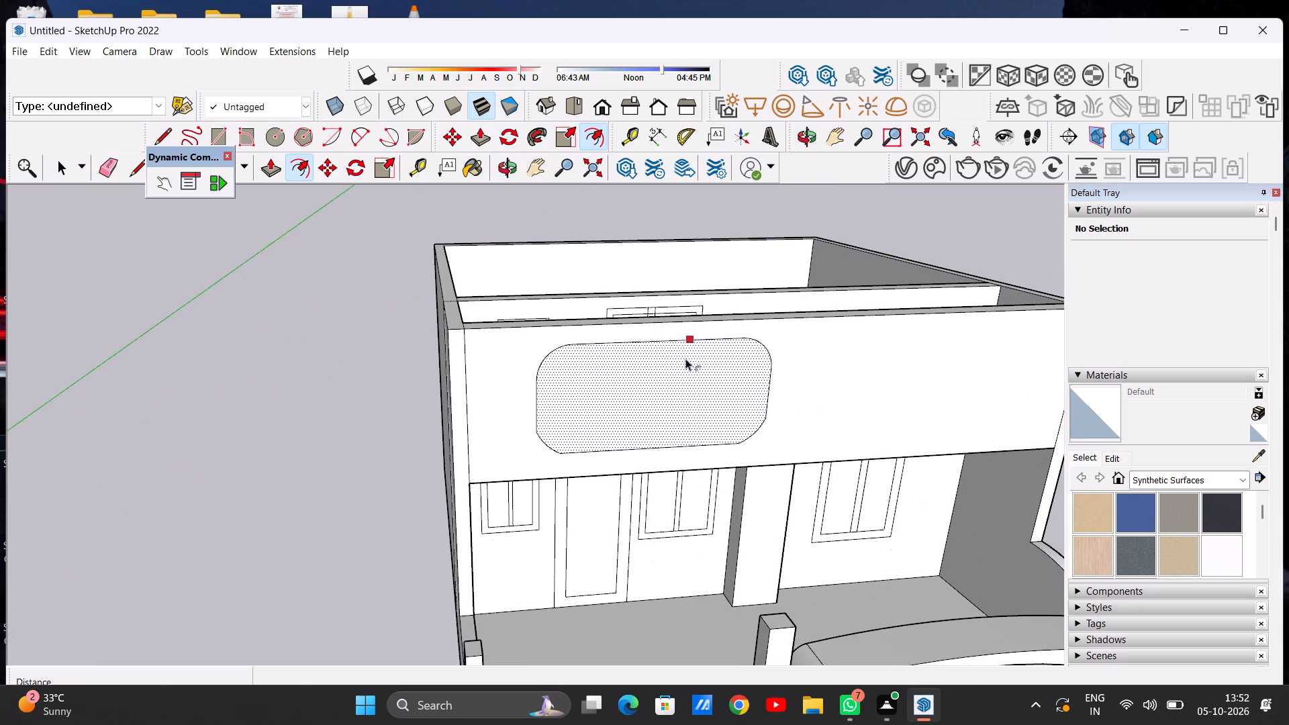
{"action": "left_click", "coordinate": [669, 359]}
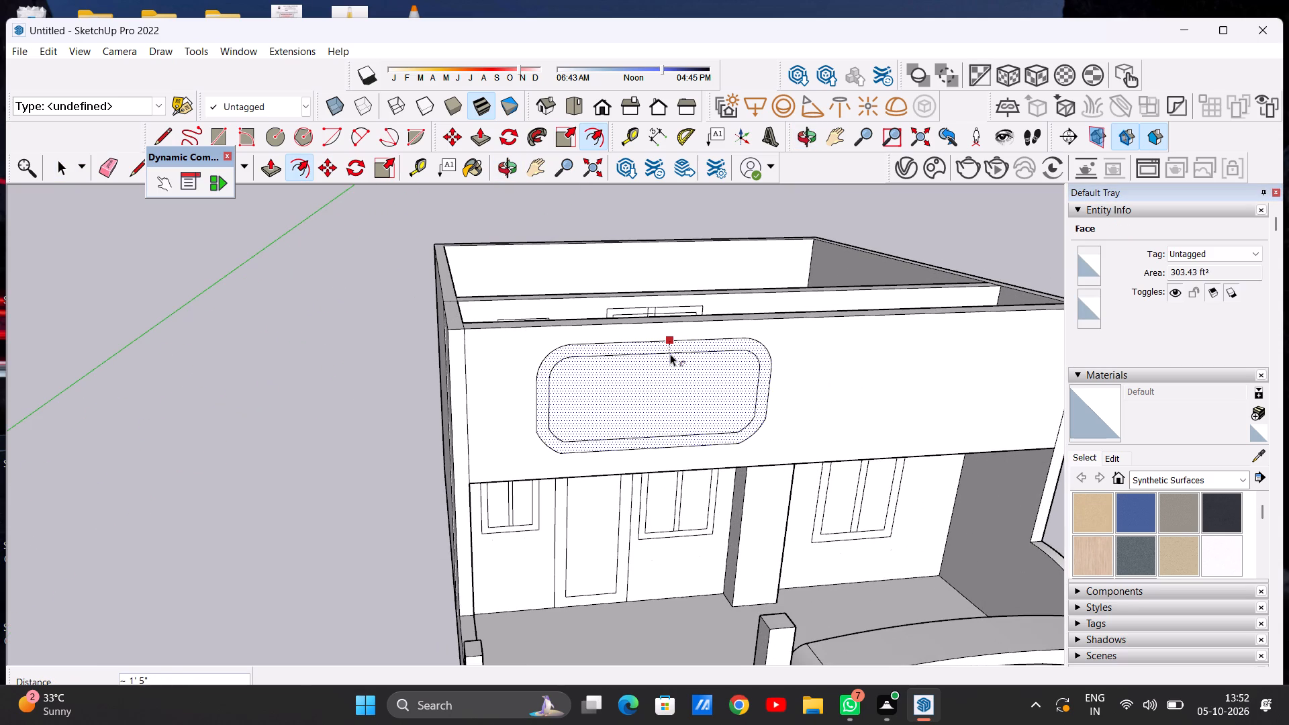
{"action": "left_click", "coordinate": [671, 351]}
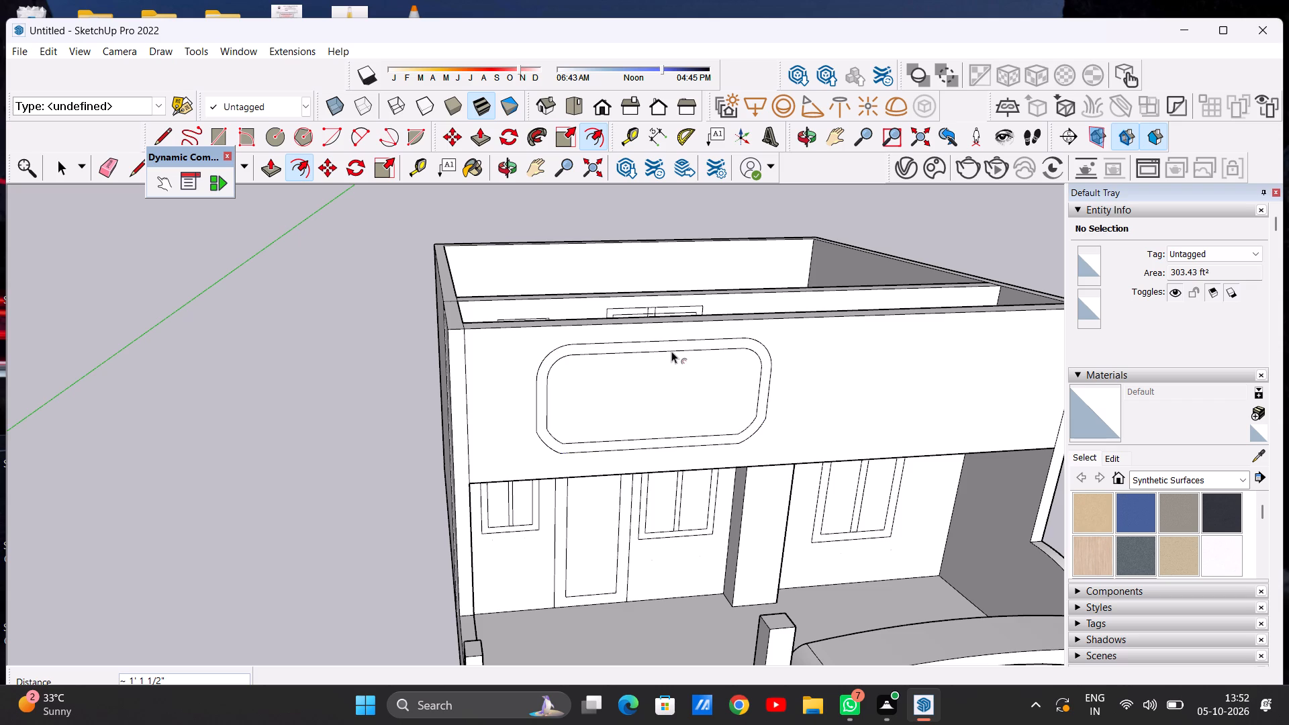
{"action": "key", "text": "space"}
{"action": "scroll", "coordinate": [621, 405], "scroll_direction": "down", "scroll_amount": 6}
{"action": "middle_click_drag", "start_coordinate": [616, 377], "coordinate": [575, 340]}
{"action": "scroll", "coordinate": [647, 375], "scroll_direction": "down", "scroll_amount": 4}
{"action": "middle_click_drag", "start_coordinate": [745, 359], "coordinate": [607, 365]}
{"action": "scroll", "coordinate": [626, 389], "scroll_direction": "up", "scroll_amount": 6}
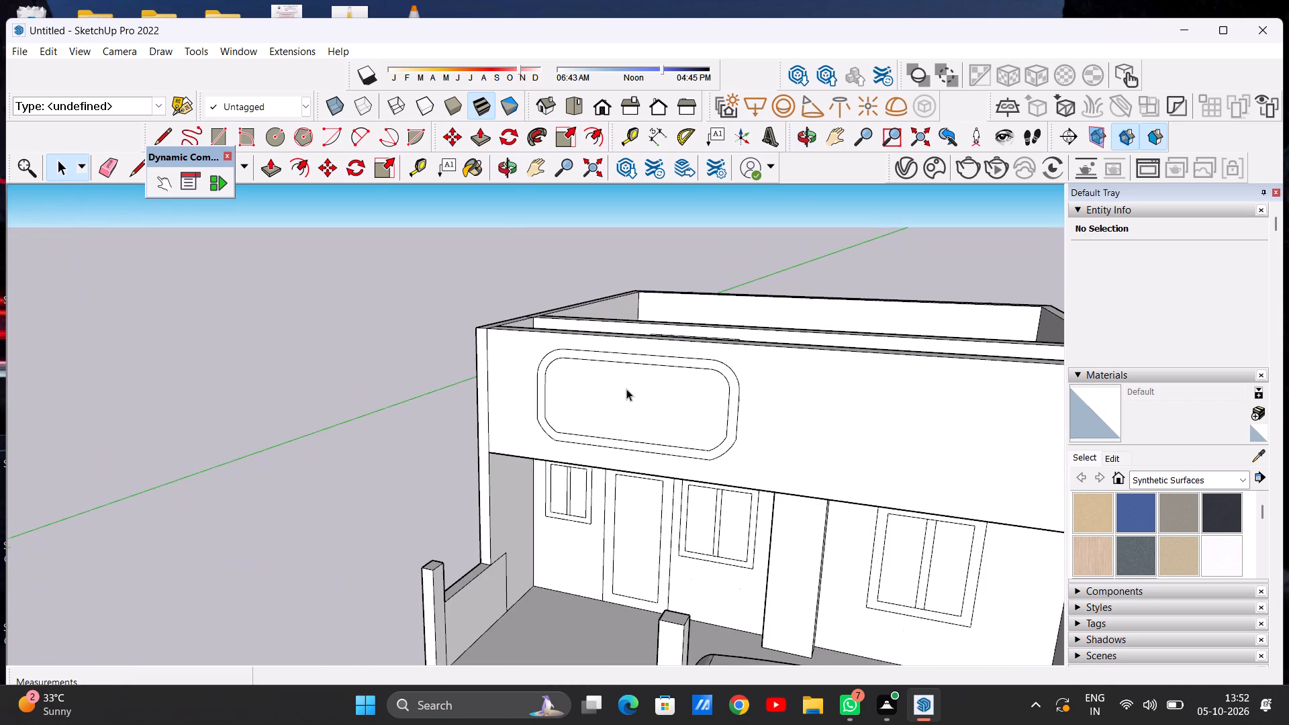
Push the inner rounded face back about 2' 7 7/8" through the upper front wall to cut an opening.
{"action": "scroll", "coordinate": [626, 389], "scroll_direction": "up", "scroll_amount": 1}
{"action": "scroll", "coordinate": [677, 380], "scroll_direction": "down", "scroll_amount": 5}
{"action": "middle_click_drag", "start_coordinate": [643, 375], "coordinate": [838, 386]}
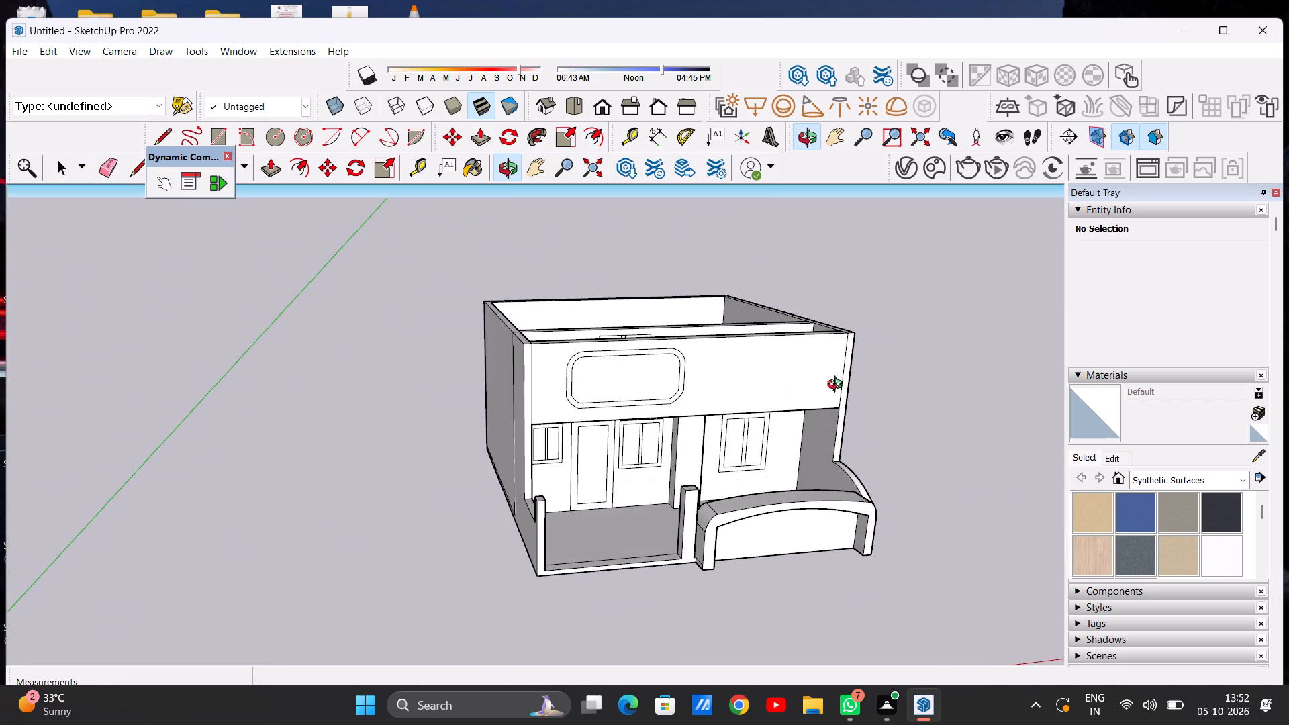
{"action": "middle_click_drag", "start_coordinate": [838, 386], "coordinate": [643, 469]}
{"action": "scroll", "coordinate": [666, 389], "scroll_direction": "up", "scroll_amount": 7}
{"action": "scroll", "coordinate": [666, 389], "scroll_direction": "down", "scroll_amount": 4}
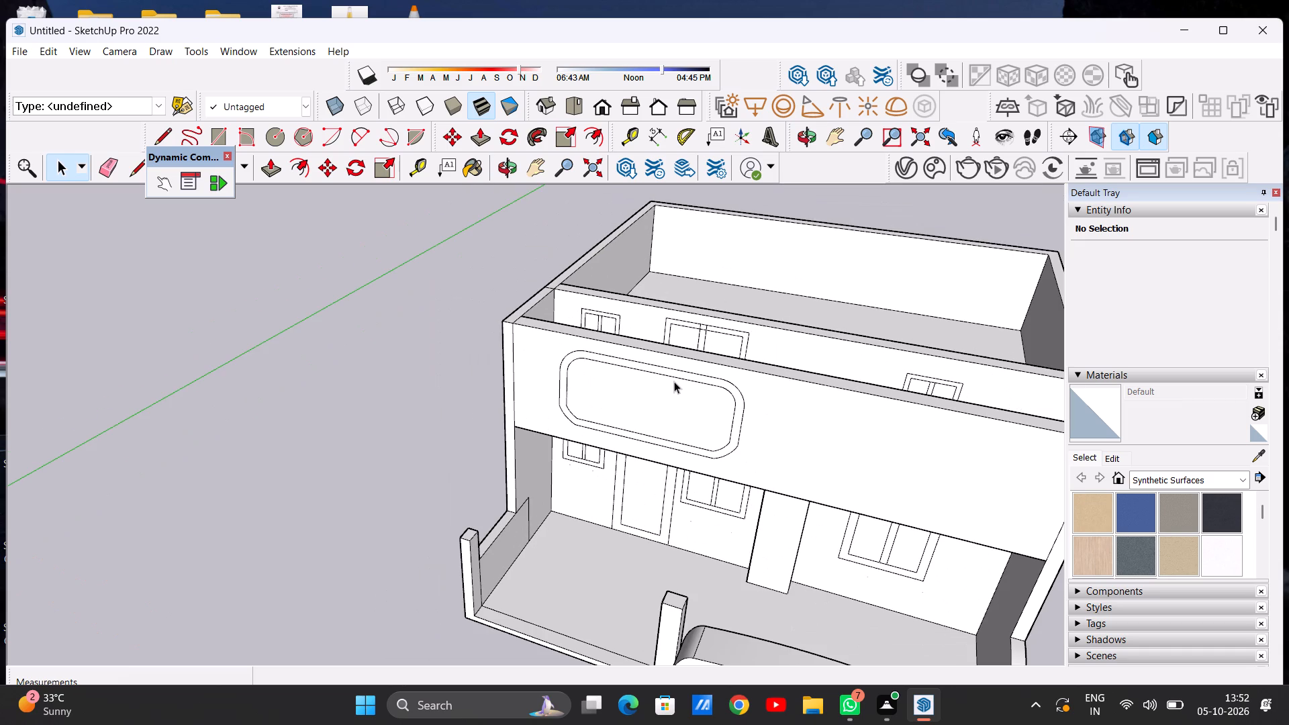
{"action": "scroll", "coordinate": [675, 380], "scroll_direction": "down", "scroll_amount": 2}
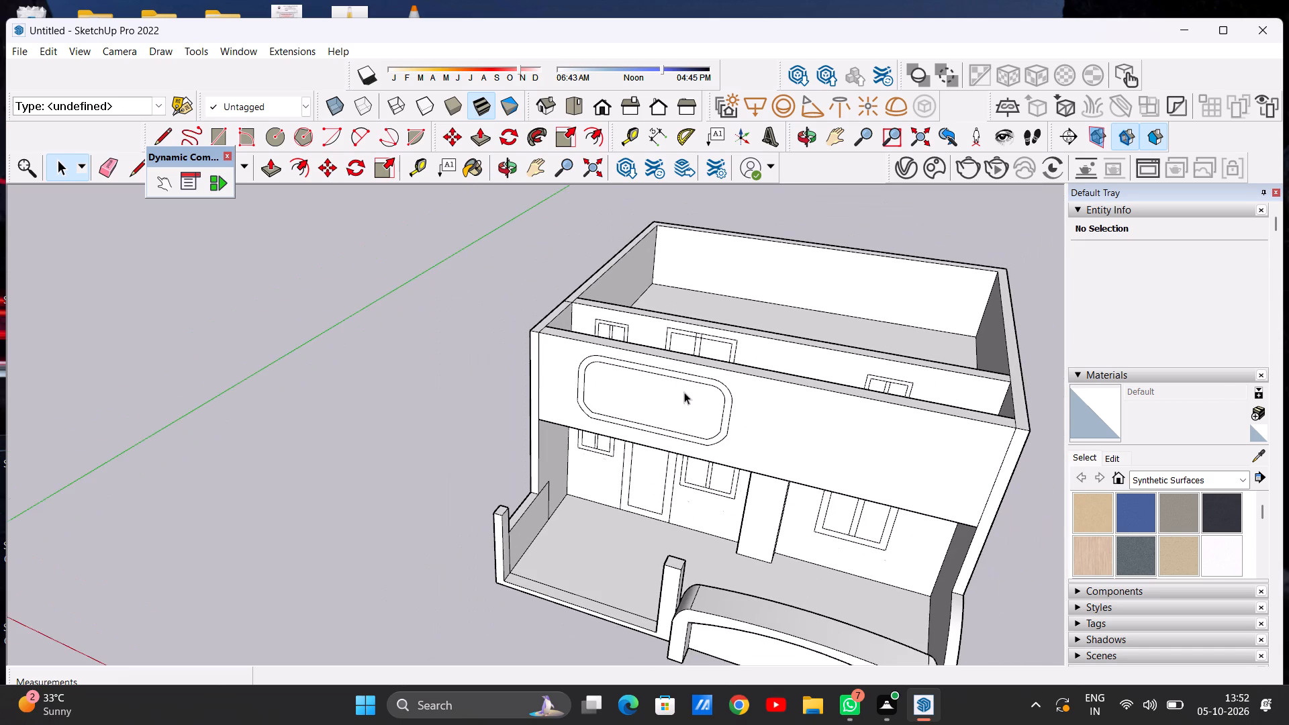
{"action": "scroll", "coordinate": [684, 392], "scroll_direction": "up", "scroll_amount": 5}
{"action": "middle_click_drag", "start_coordinate": [692, 384], "coordinate": [669, 479]}
{"action": "scroll", "coordinate": [669, 479], "scroll_direction": "up", "scroll_amount": 3}
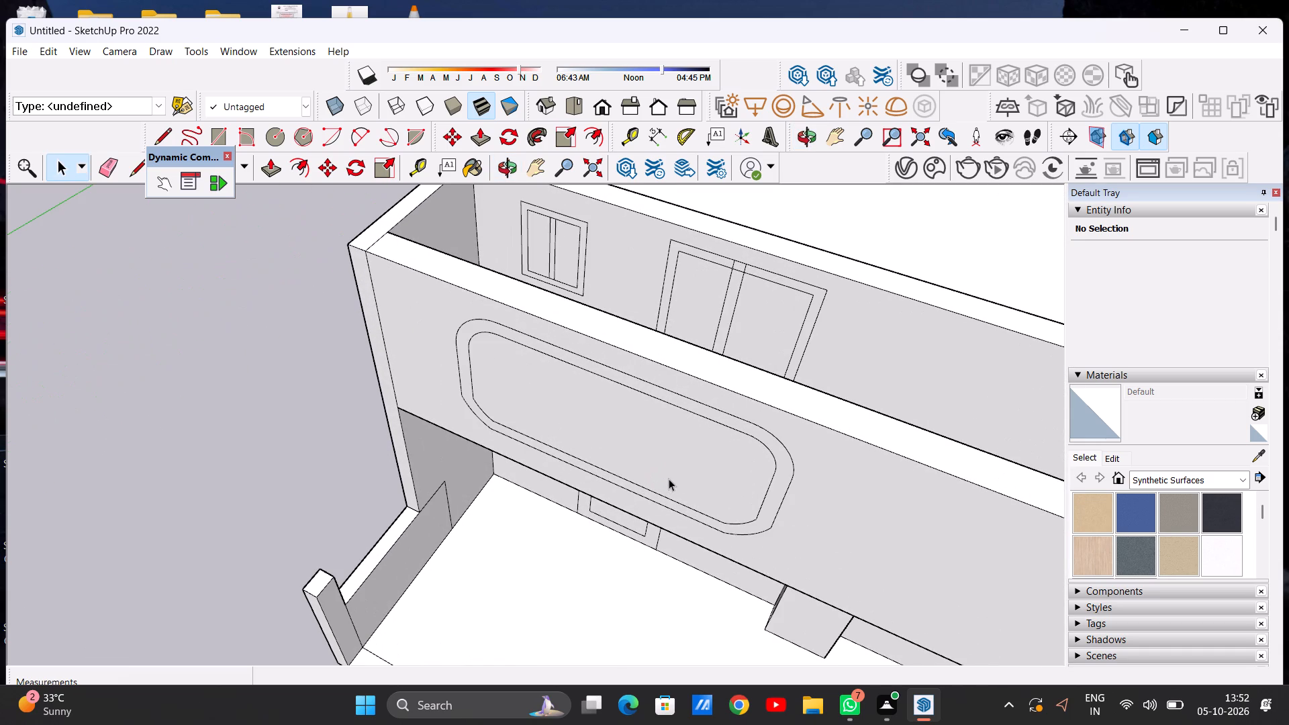
{"action": "key", "text": "p"}
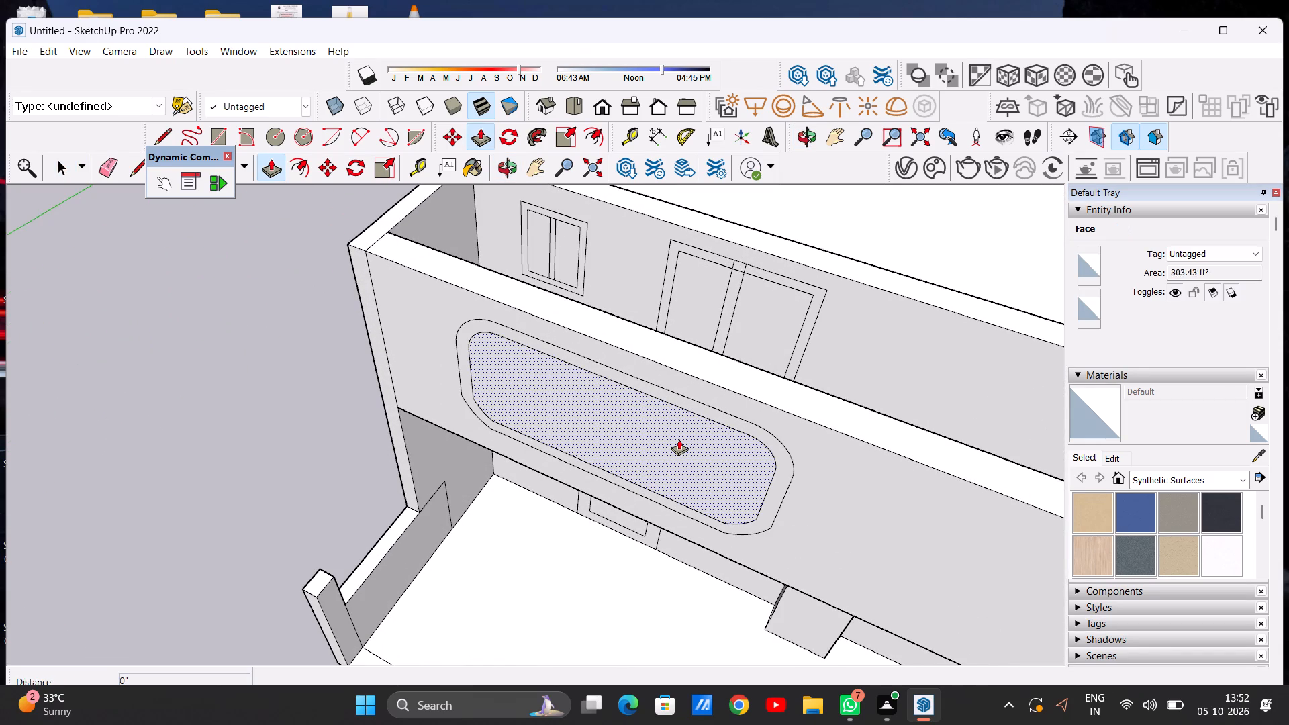
{"action": "left_click", "coordinate": [679, 439]}
{"action": "left_click", "coordinate": [712, 354]}
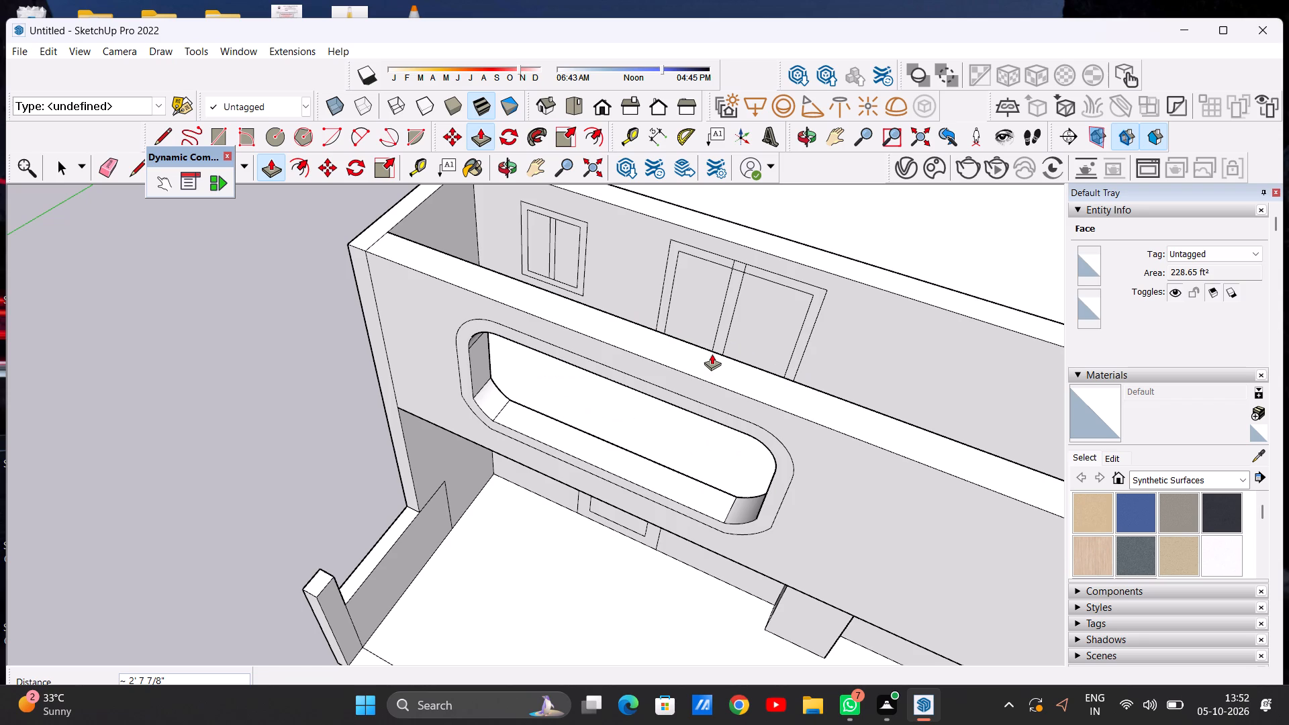
{"action": "key", "text": "space"}
Examine the rounded opening and the blank wall beside it, viewing the house front from several angles and distances.
{"action": "scroll", "coordinate": [708, 441], "scroll_direction": "down", "scroll_amount": 5}
{"action": "middle_click_drag", "start_coordinate": [709, 459], "coordinate": [830, 234]}
{"action": "scroll", "coordinate": [694, 329], "scroll_direction": "down", "scroll_amount": 4}
{"action": "scroll", "coordinate": [679, 364], "scroll_direction": "up", "scroll_amount": 5}
{"action": "scroll", "coordinate": [679, 364], "scroll_direction": "down", "scroll_amount": 6}
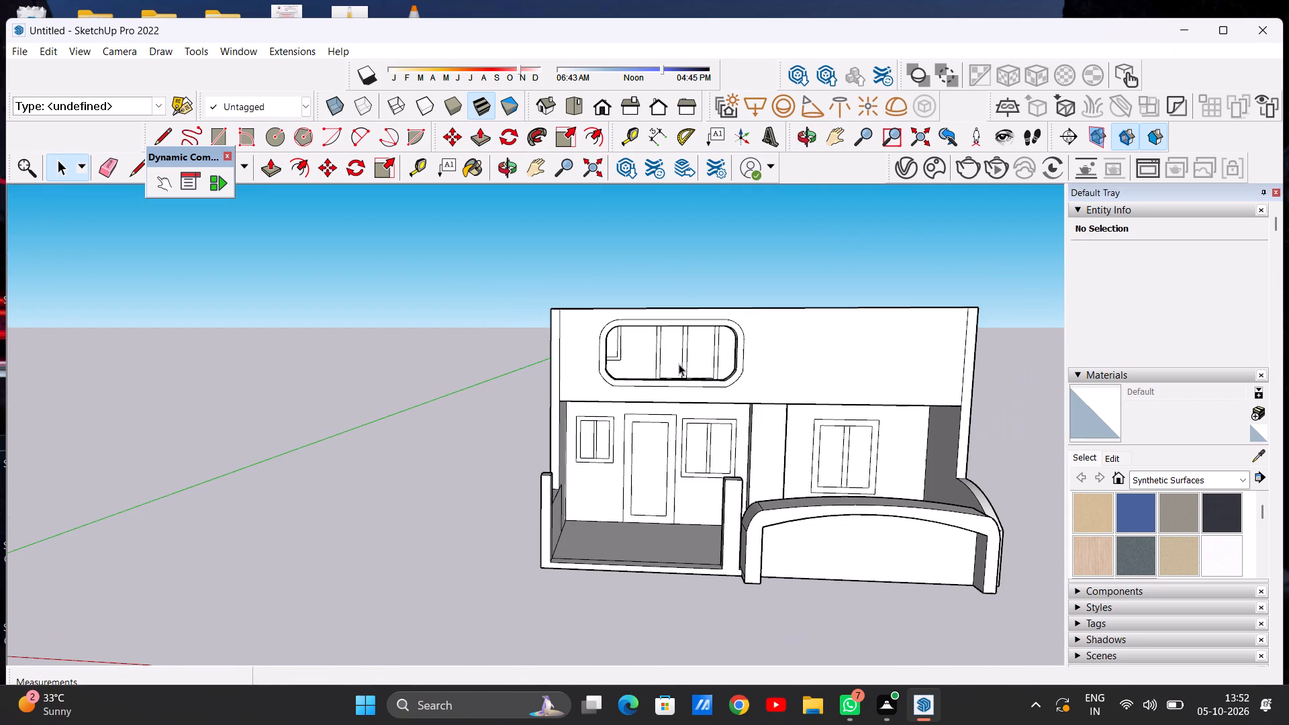
{"action": "scroll", "coordinate": [679, 364], "scroll_direction": "down", "scroll_amount": 3}
{"action": "scroll", "coordinate": [689, 350], "scroll_direction": "up", "scroll_amount": 11}
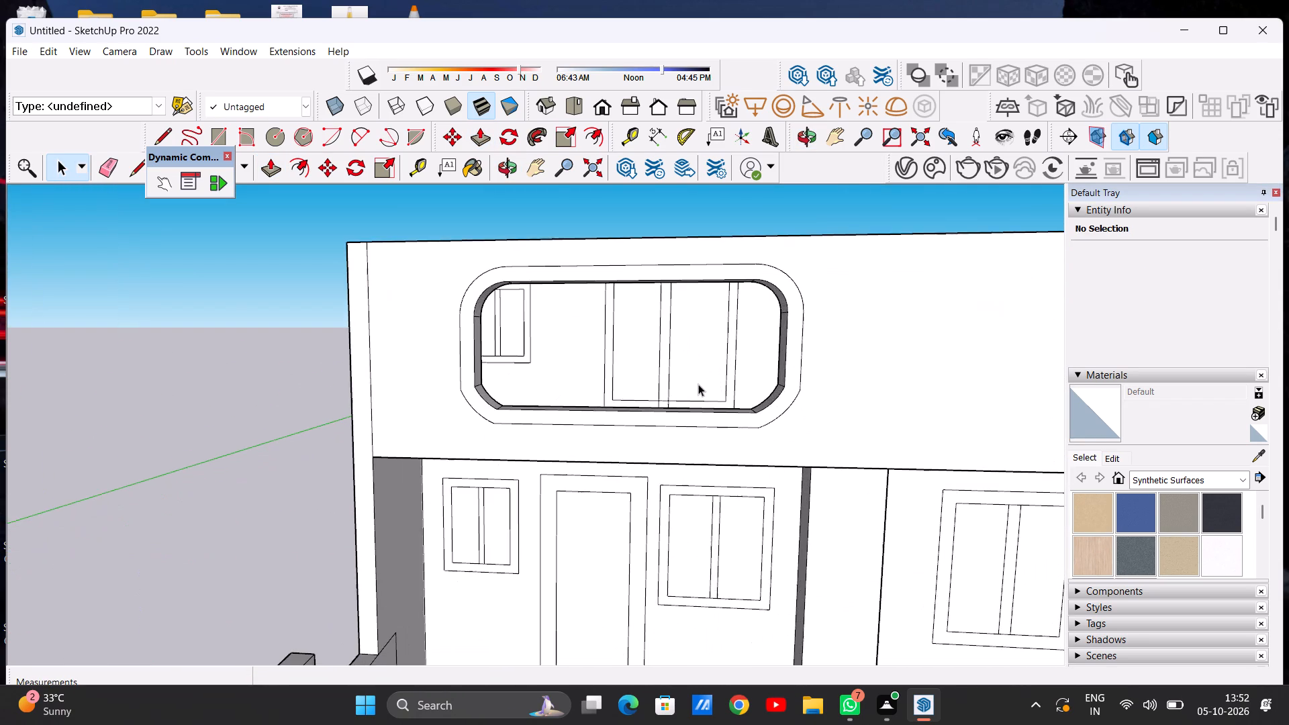
{"action": "scroll", "coordinate": [698, 384], "scroll_direction": "down", "scroll_amount": 9}
{"action": "middle_click_drag", "start_coordinate": [632, 373], "coordinate": [620, 353]}
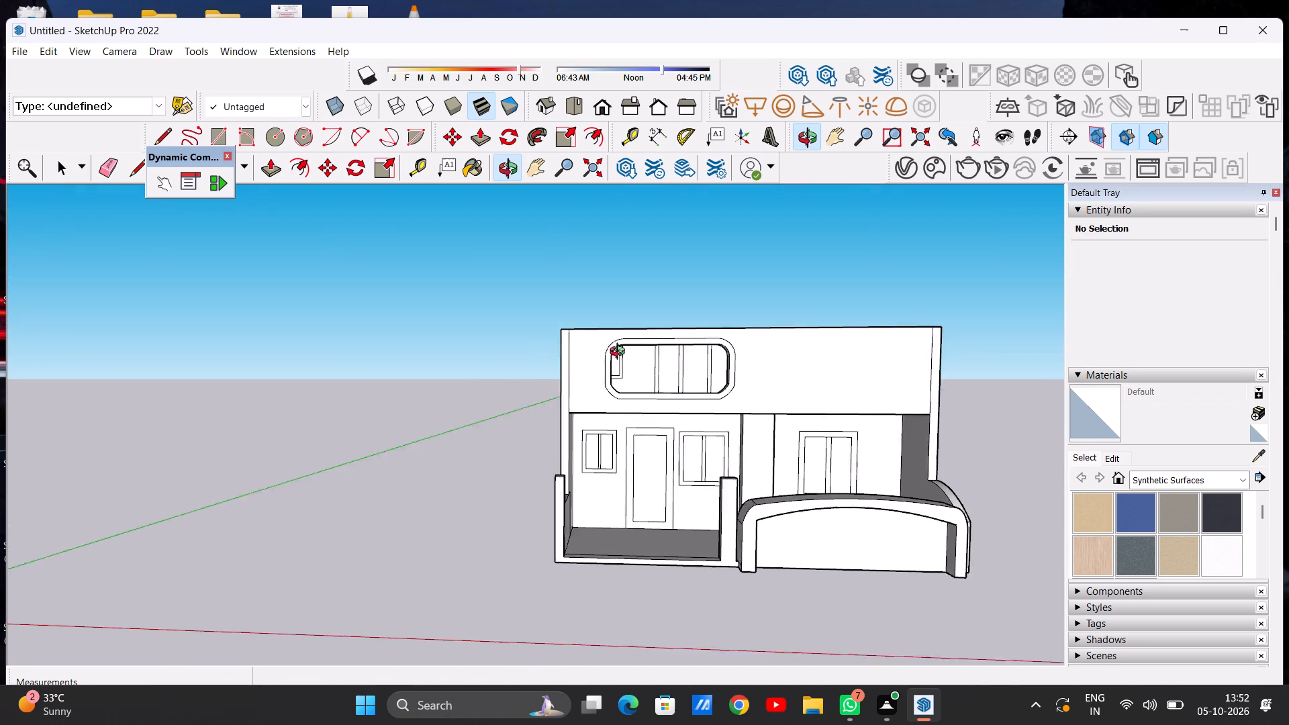
{"action": "middle_click_drag", "start_coordinate": [620, 353], "coordinate": [596, 353]}
{"action": "middle_click", "coordinate": [596, 353]}
{"action": "middle_click_drag", "start_coordinate": [596, 356], "coordinate": [623, 356]}
{"action": "scroll", "coordinate": [614, 365], "scroll_direction": "up", "scroll_amount": 4}
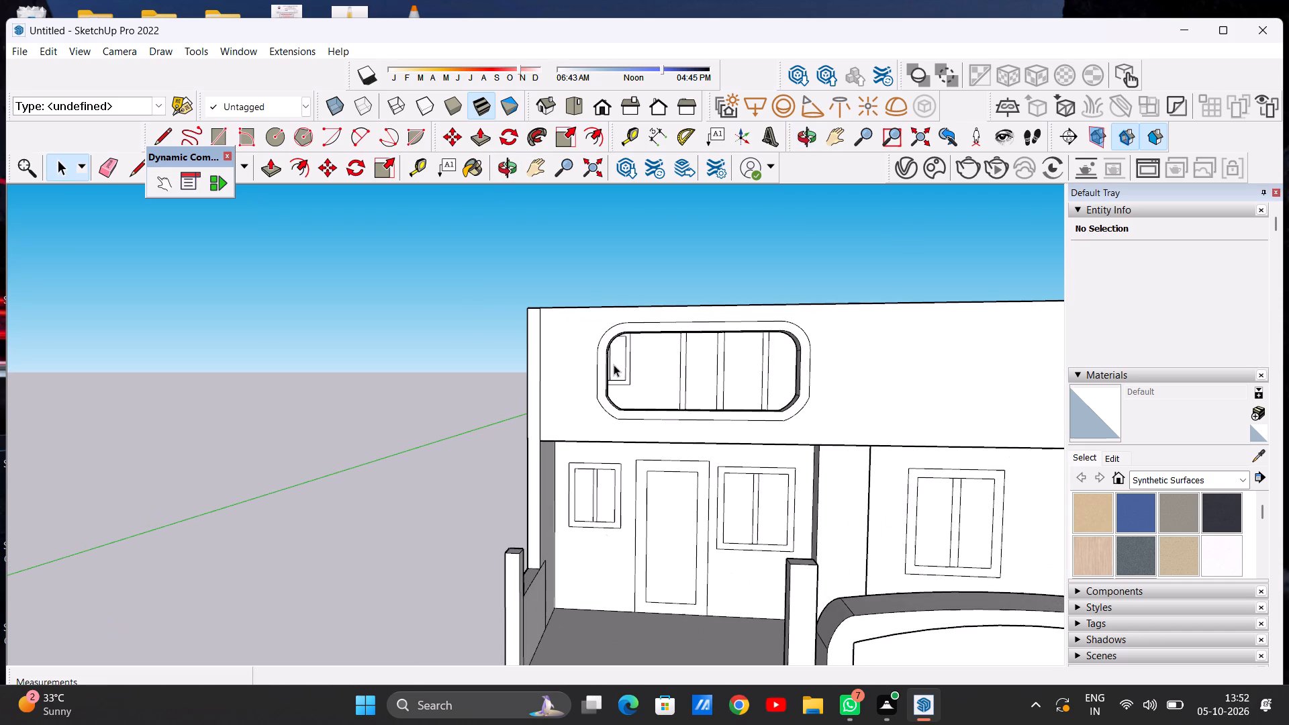
{"action": "scroll", "coordinate": [577, 406], "scroll_direction": "down", "scroll_amount": 8}
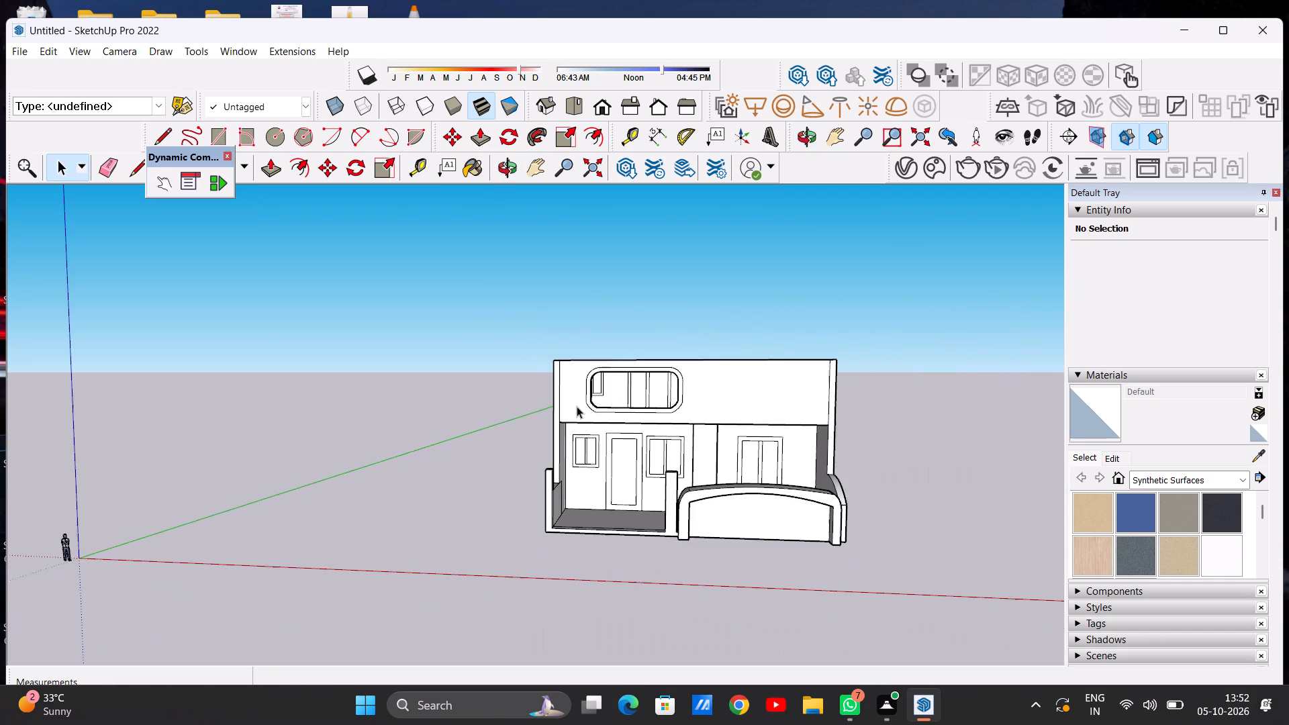
{"action": "scroll", "coordinate": [573, 369], "scroll_direction": "up", "scroll_amount": 8}
{"action": "scroll", "coordinate": [548, 381], "scroll_direction": "down", "scroll_amount": 9}
{"action": "scroll", "coordinate": [649, 385], "scroll_direction": "up", "scroll_amount": 2}
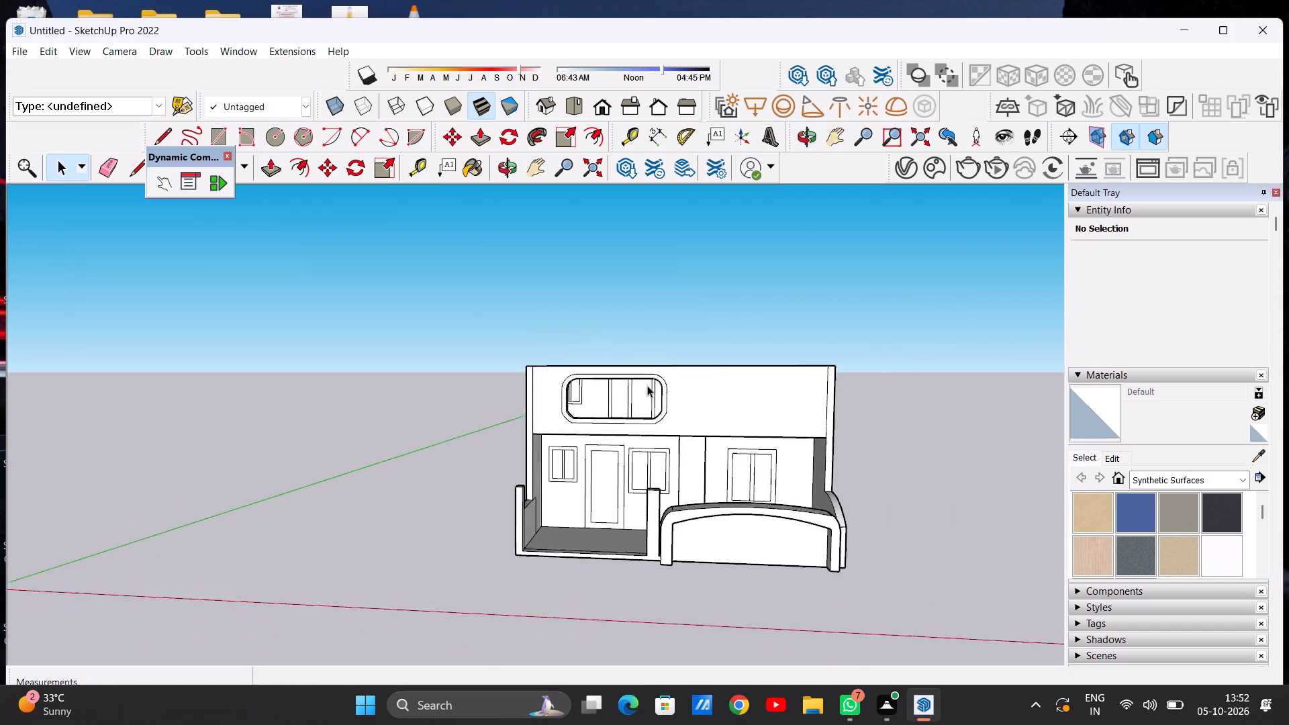
{"action": "scroll", "coordinate": [647, 385], "scroll_direction": "up", "scroll_amount": 3}
{"action": "middle_click_drag", "start_coordinate": [640, 387], "coordinate": [667, 361]}
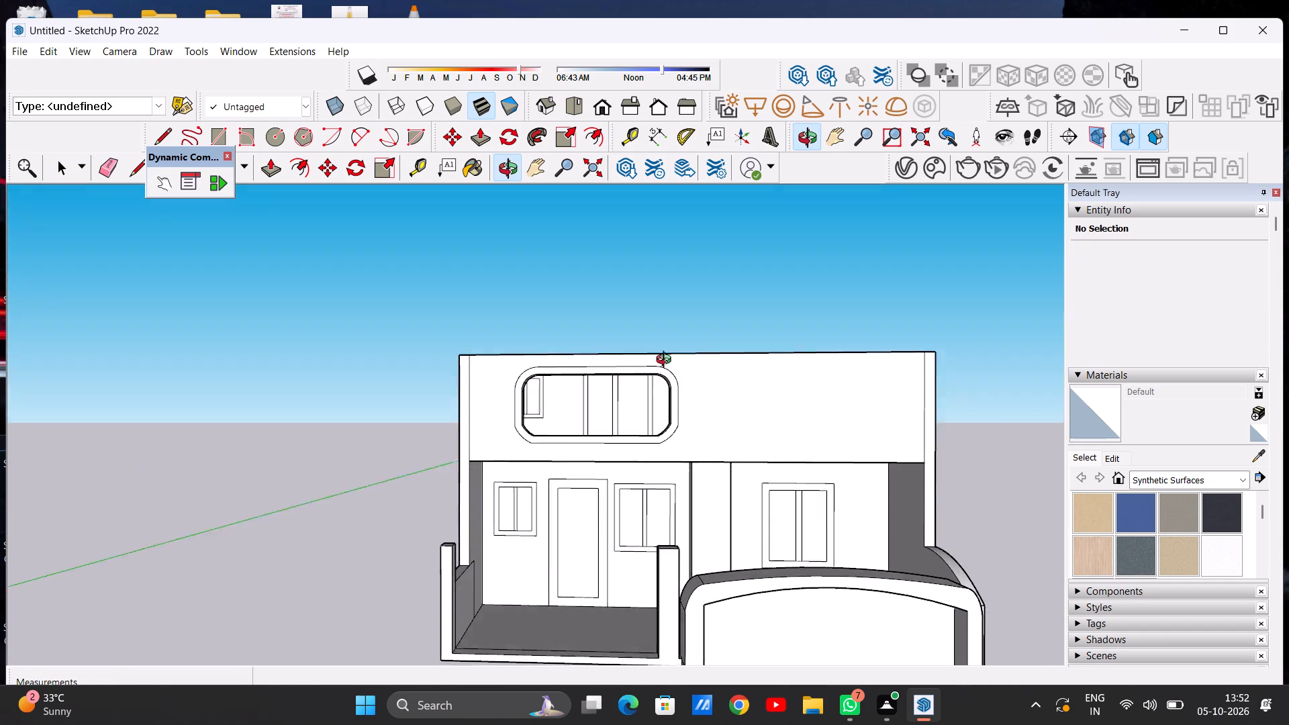
{"action": "middle_click_drag", "start_coordinate": [667, 361], "coordinate": [659, 377]}
{"action": "scroll", "coordinate": [627, 440], "scroll_direction": "down", "scroll_amount": 8}
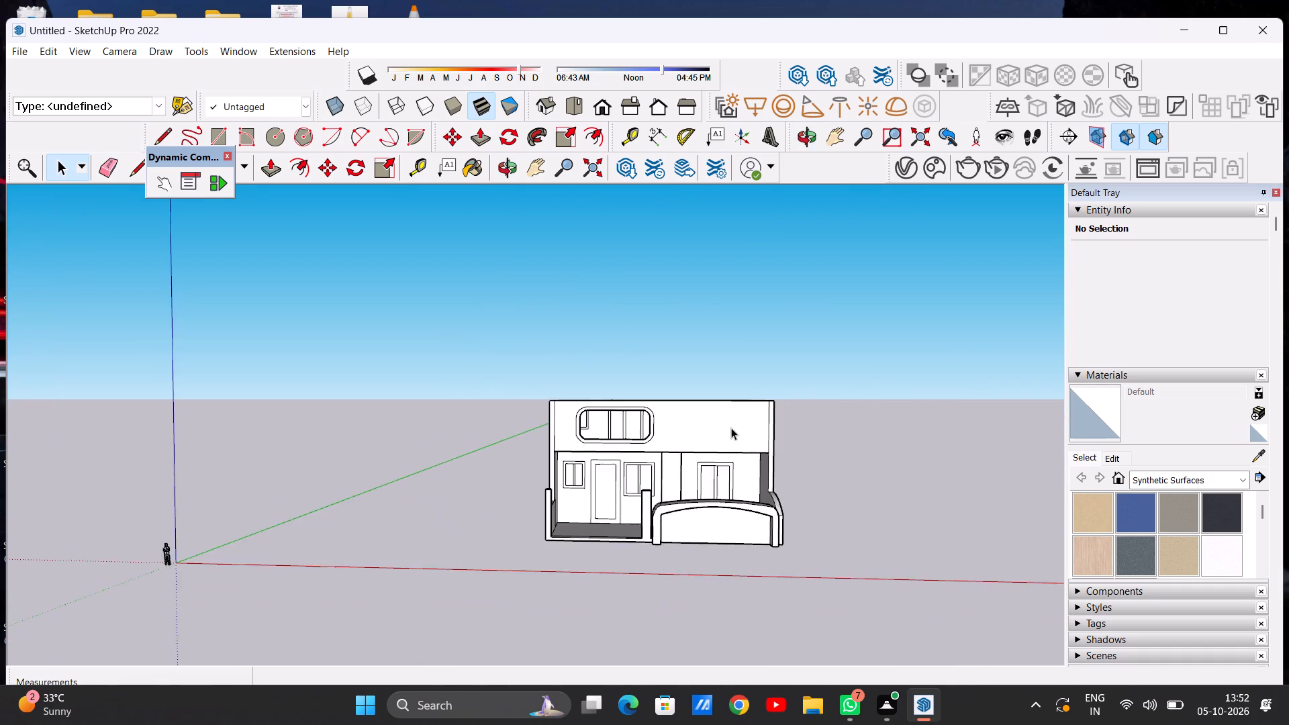
{"action": "scroll", "coordinate": [731, 428], "scroll_direction": "up", "scroll_amount": 6}
{"action": "middle_click_drag", "start_coordinate": [699, 433], "coordinate": [749, 435]}
{"action": "scroll", "coordinate": [749, 435], "scroll_direction": "up", "scroll_amount": 5}
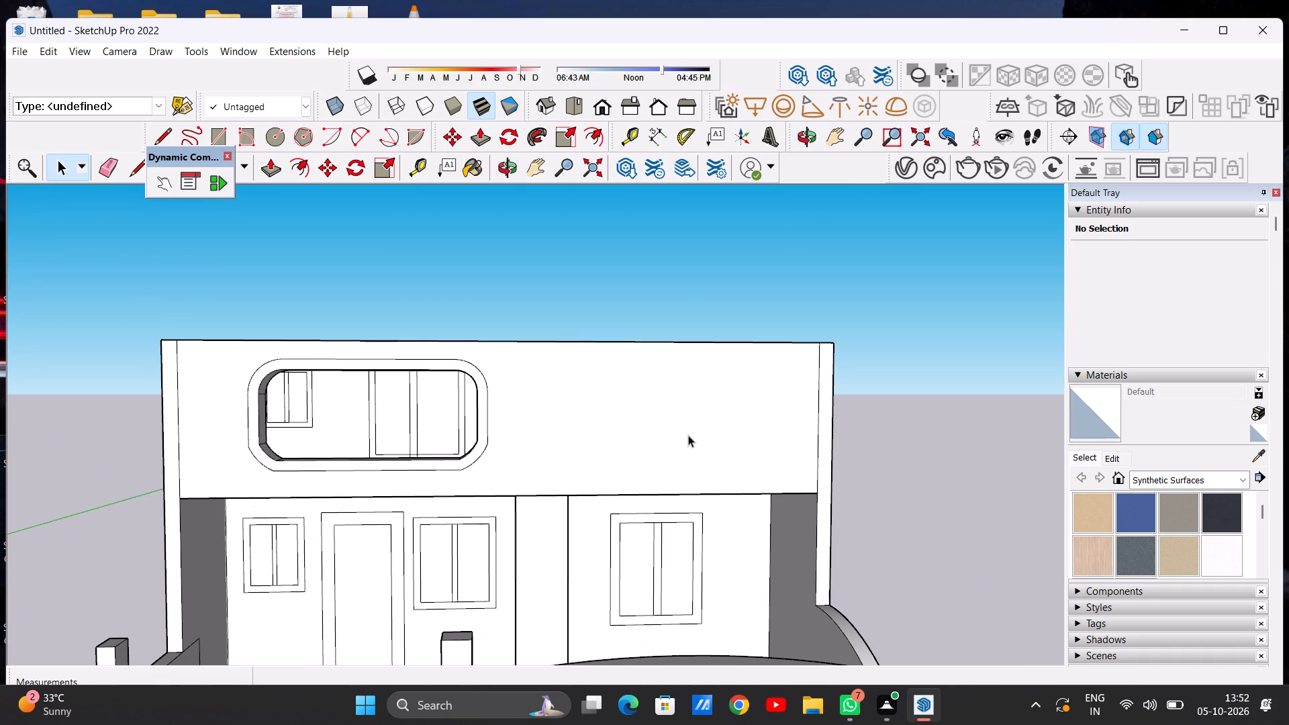
{"action": "scroll", "coordinate": [688, 435], "scroll_direction": "down", "scroll_amount": 5}
{"action": "middle_click_drag", "start_coordinate": [696, 395], "coordinate": [685, 590]}
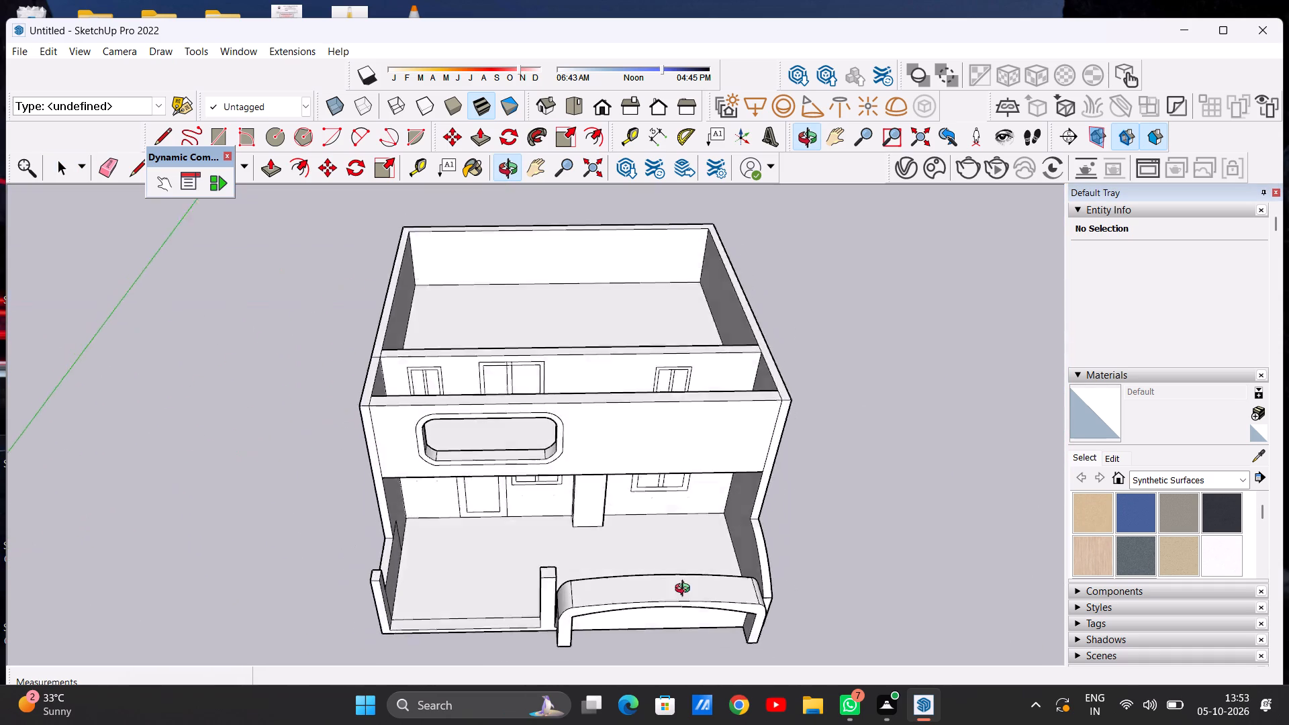
{"action": "middle_click_drag", "start_coordinate": [685, 590], "coordinate": [680, 373]}
{"action": "scroll", "coordinate": [644, 415], "scroll_direction": "up", "scroll_amount": 5}
{"action": "scroll", "coordinate": [665, 399], "scroll_direction": "down", "scroll_amount": 8}
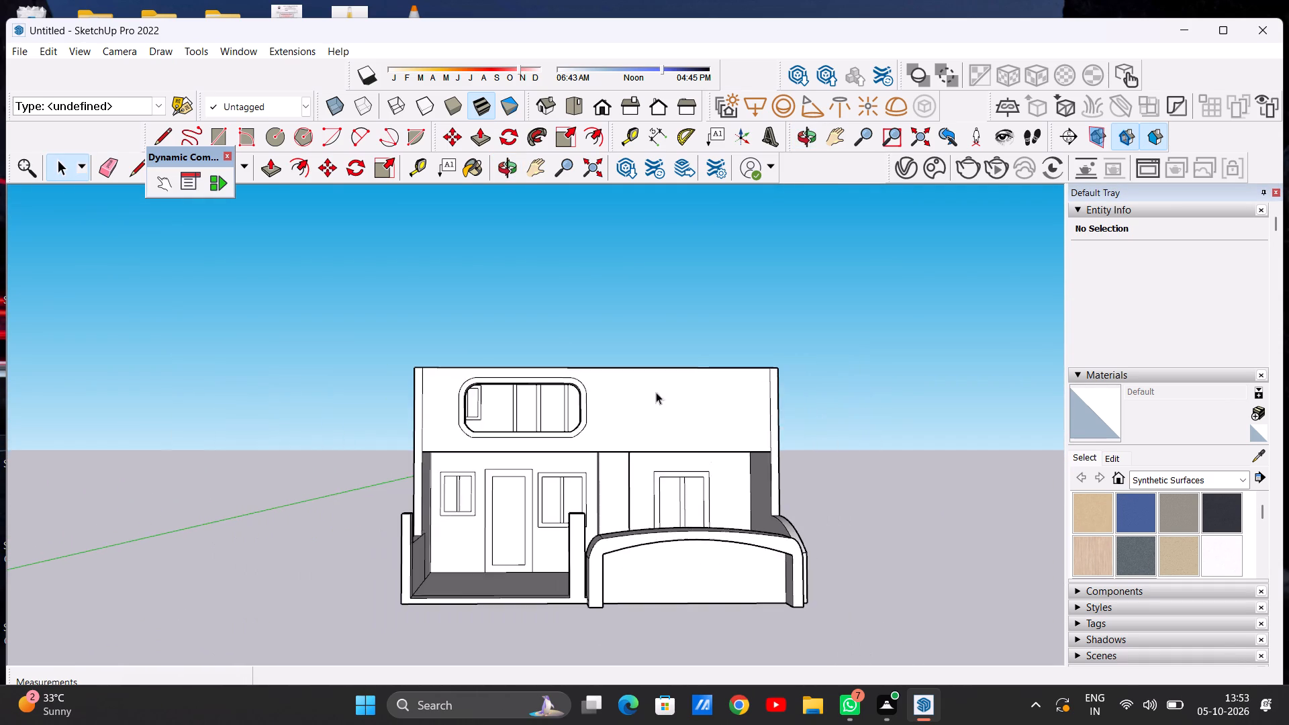
{"action": "middle_click_drag", "start_coordinate": [614, 397], "coordinate": [567, 482]}
{"action": "scroll", "coordinate": [582, 422], "scroll_direction": "up", "scroll_amount": 7}
{"action": "scroll", "coordinate": [730, 405], "scroll_direction": "down", "scroll_amount": 6}
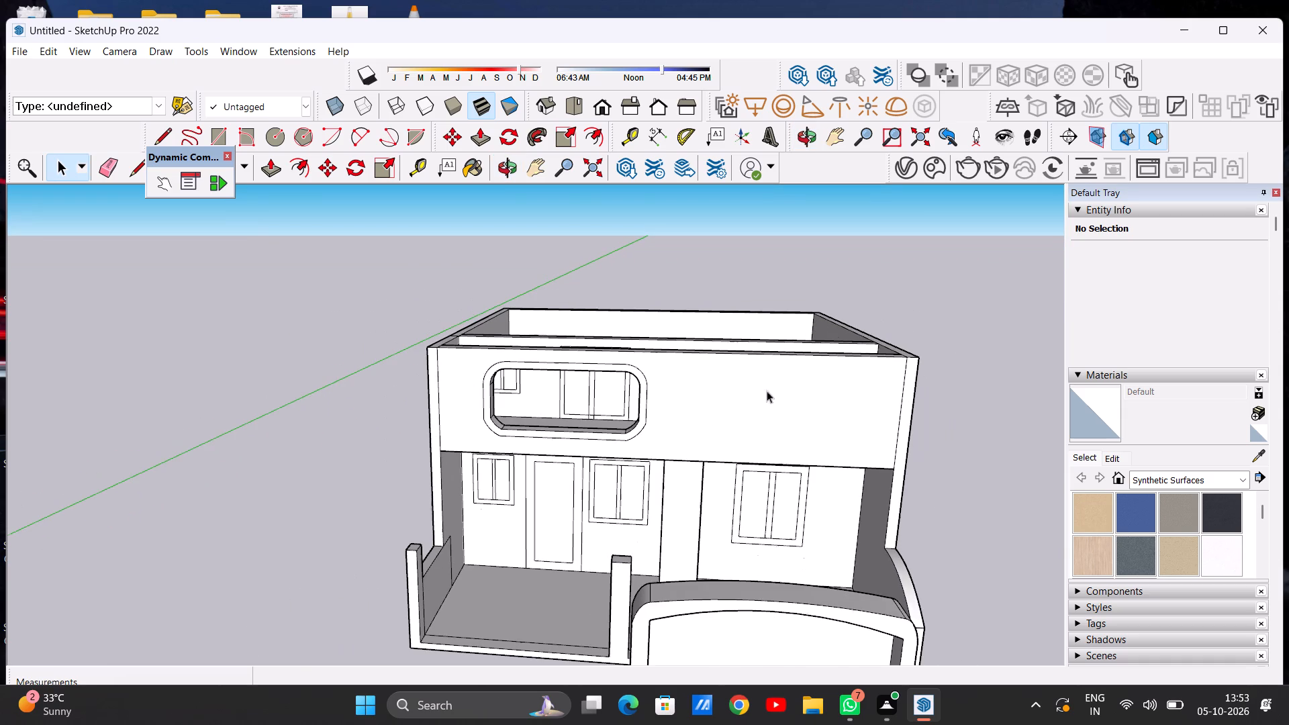
{"action": "scroll", "coordinate": [738, 410], "scroll_direction": "down", "scroll_amount": 5}
{"action": "middle_click_drag", "start_coordinate": [752, 415], "coordinate": [745, 340]}
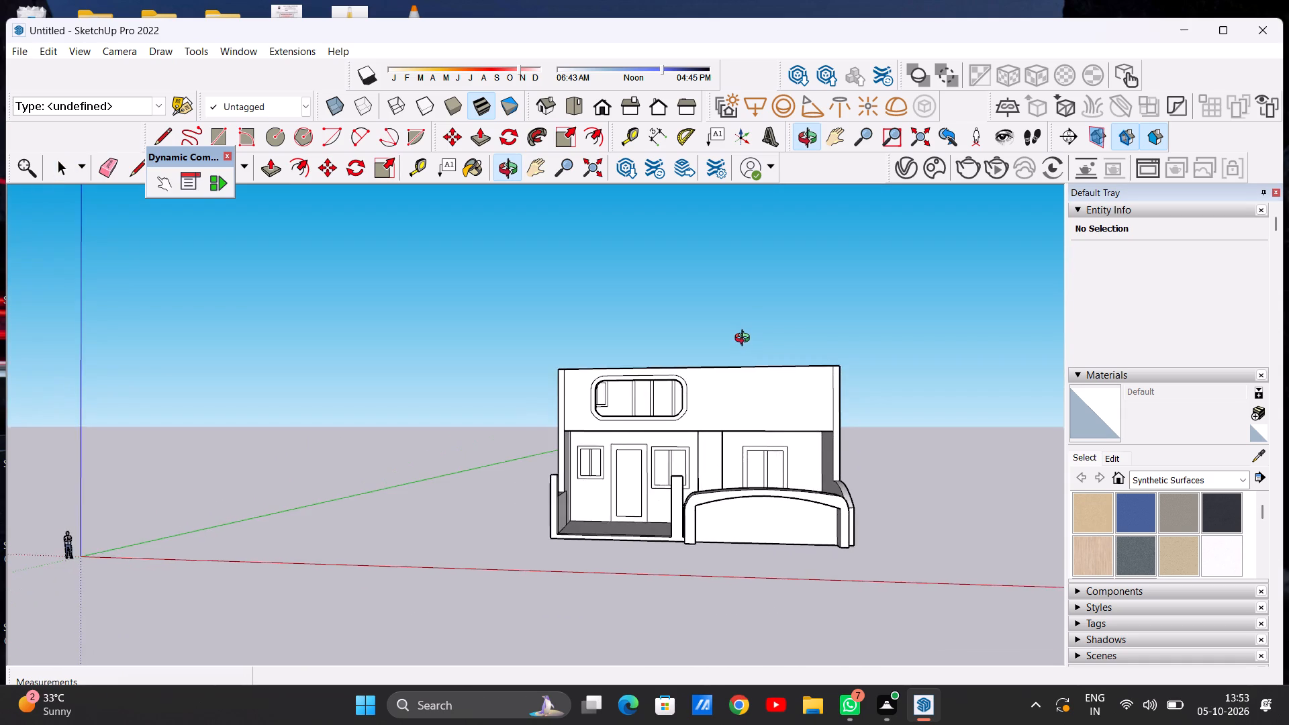
{"action": "middle_click_drag", "start_coordinate": [745, 340], "coordinate": [753, 357]}
{"action": "scroll", "coordinate": [598, 405], "scroll_direction": "up", "scroll_amount": 15}
{"action": "scroll", "coordinate": [577, 429], "scroll_direction": "down", "scroll_amount": 5}
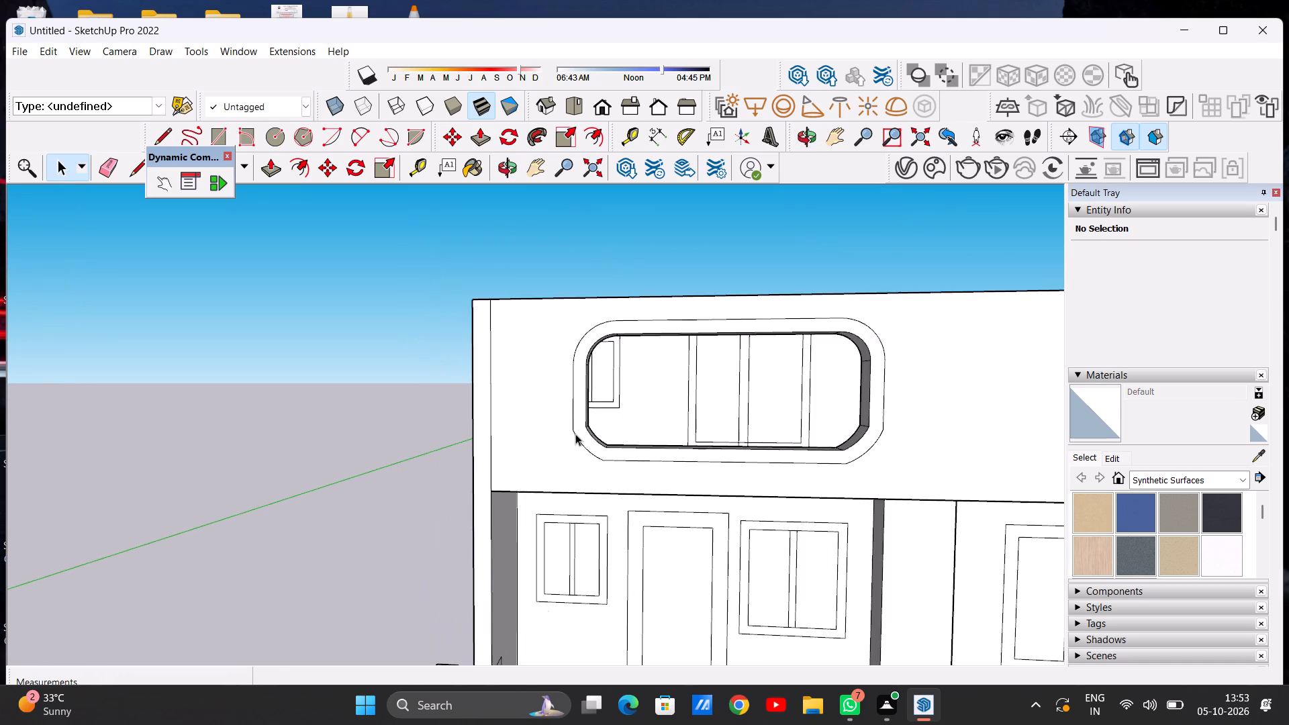
{"action": "scroll", "coordinate": [575, 434], "scroll_direction": "down", "scroll_amount": 8}
{"action": "middle_click_drag", "start_coordinate": [571, 434], "coordinate": [766, 463]}
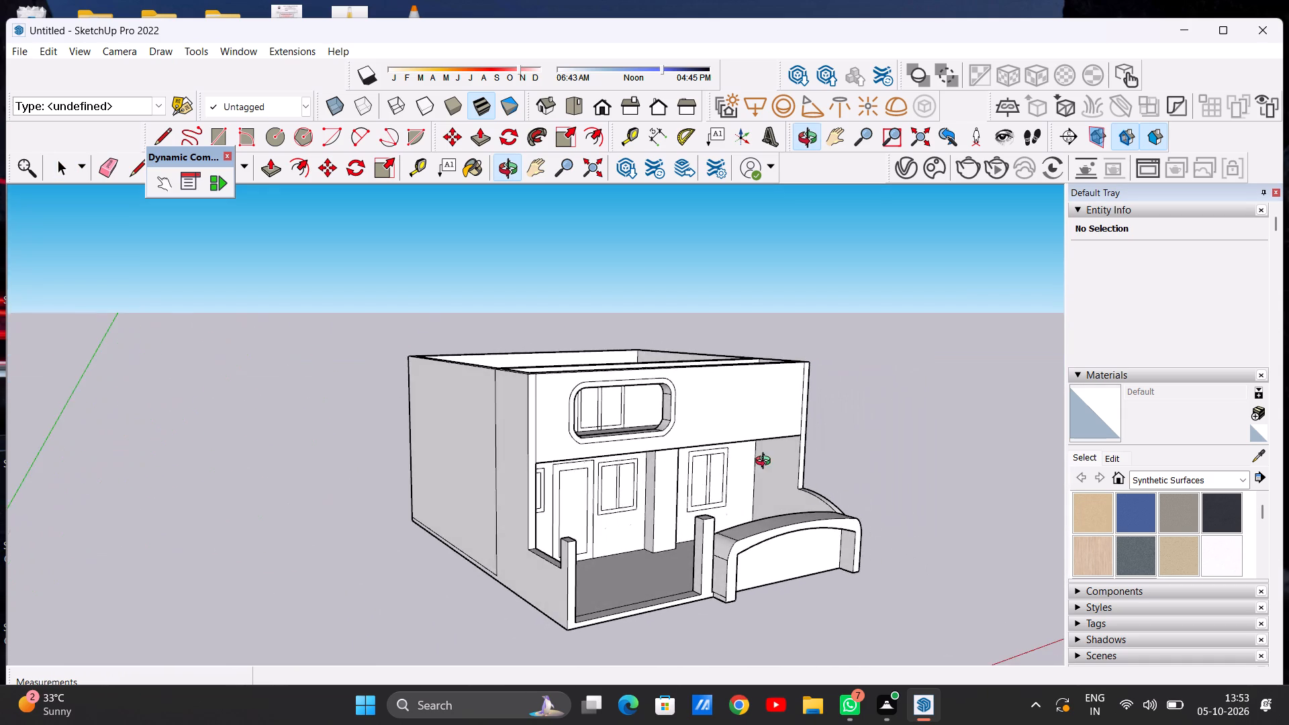
{"action": "middle_click_drag", "start_coordinate": [766, 463], "coordinate": [563, 452]}
{"action": "scroll", "coordinate": [620, 422], "scroll_direction": "down", "scroll_amount": 2}
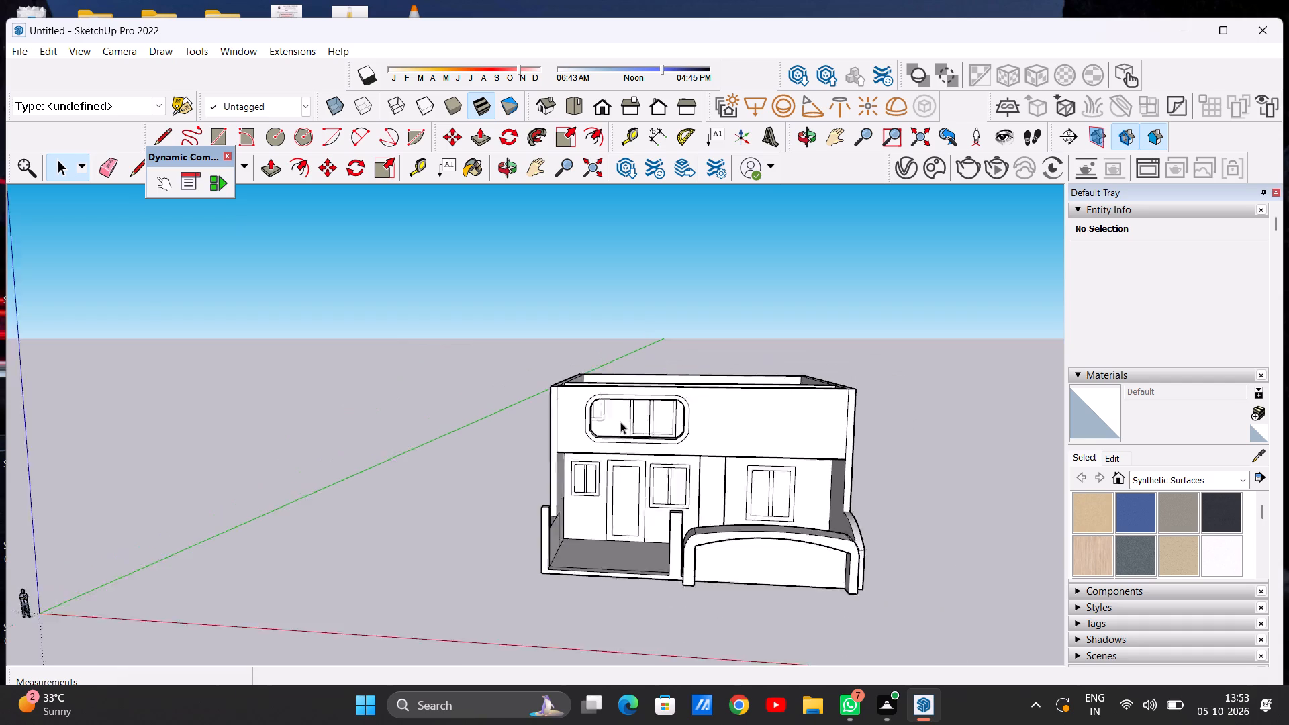
{"action": "scroll", "coordinate": [620, 422], "scroll_direction": "down", "scroll_amount": 7}
{"action": "scroll", "coordinate": [669, 389], "scroll_direction": "up", "scroll_amount": 11}
{"action": "scroll", "coordinate": [699, 416], "scroll_direction": "down", "scroll_amount": 5}
{"action": "middle_click_drag", "start_coordinate": [742, 410], "coordinate": [632, 429]}
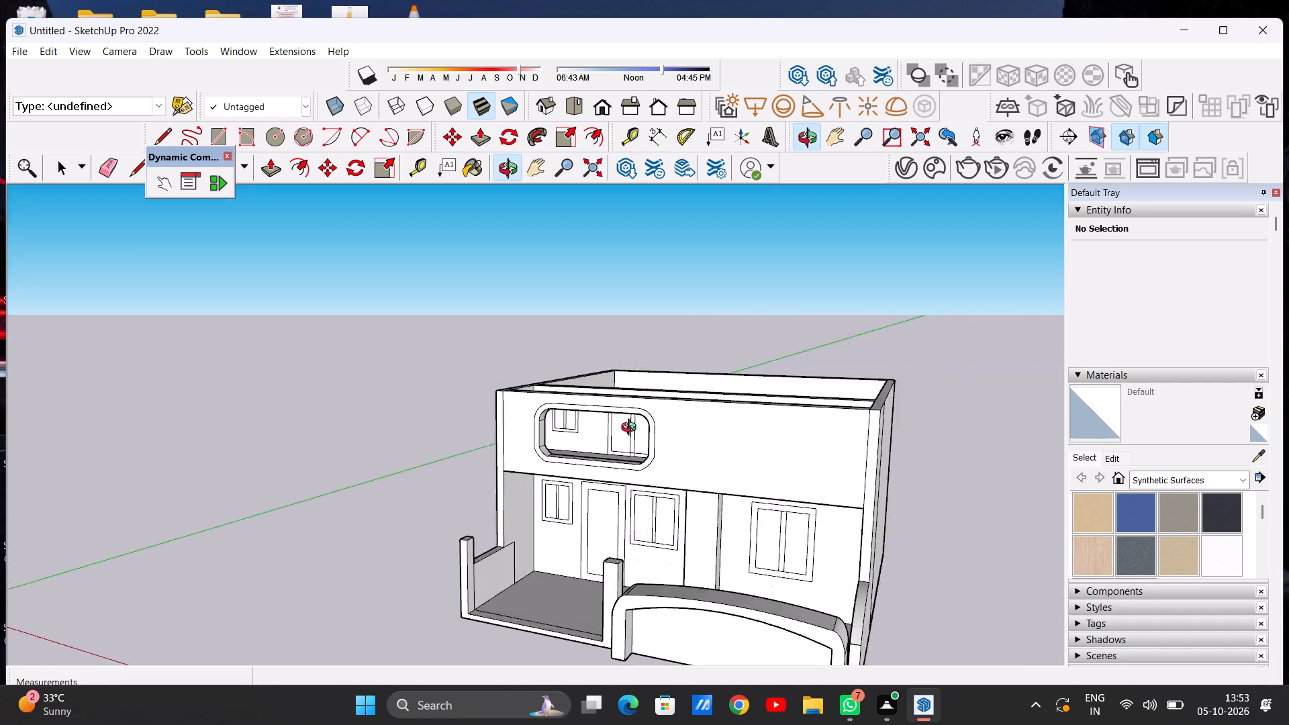
{"action": "middle_click_drag", "start_coordinate": [632, 429], "coordinate": [766, 341]}
{"action": "scroll", "coordinate": [777, 415], "scroll_direction": "up", "scroll_amount": 6}
{"action": "scroll", "coordinate": [767, 418], "scroll_direction": "down", "scroll_amount": 3}
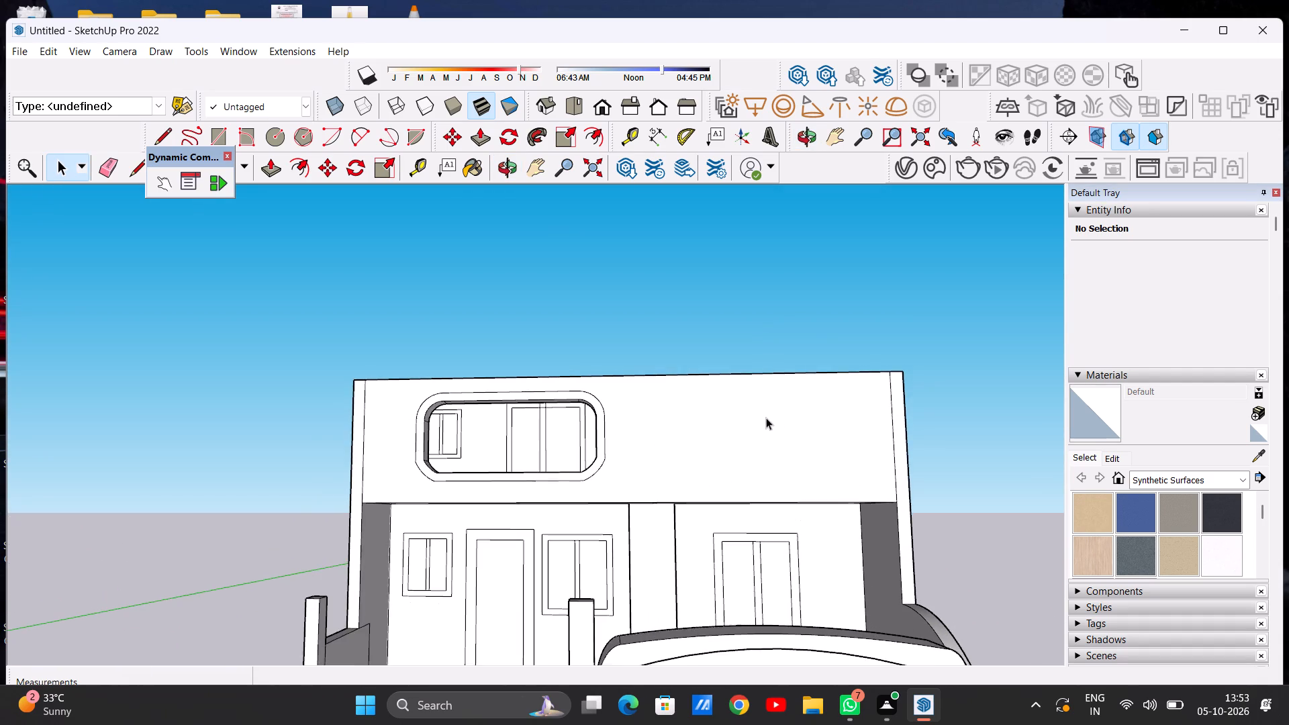
{"action": "middle_click_drag", "start_coordinate": [767, 418], "coordinate": [769, 454]}
{"action": "scroll", "coordinate": [789, 439], "scroll_direction": "up", "scroll_amount": 4}
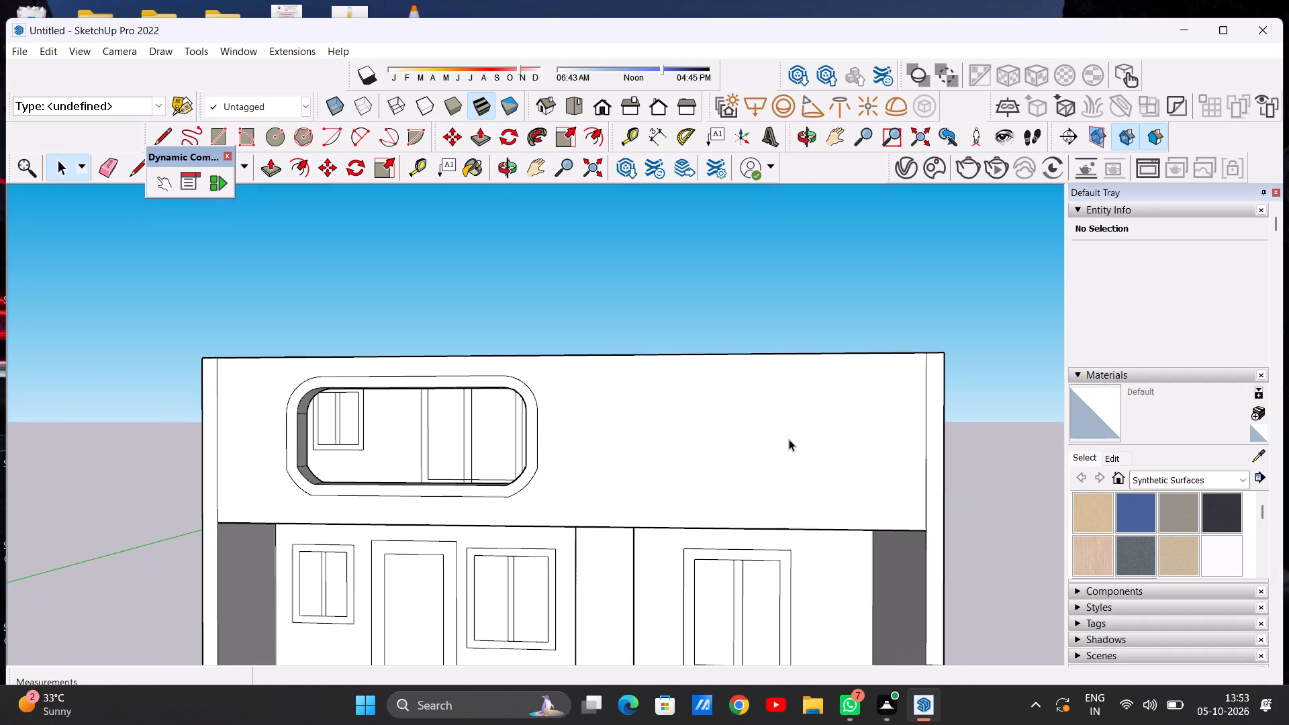
{"action": "scroll", "coordinate": [790, 420], "scroll_direction": "down", "scroll_amount": 6}
{"action": "scroll", "coordinate": [667, 400], "scroll_direction": "up", "scroll_amount": 6}
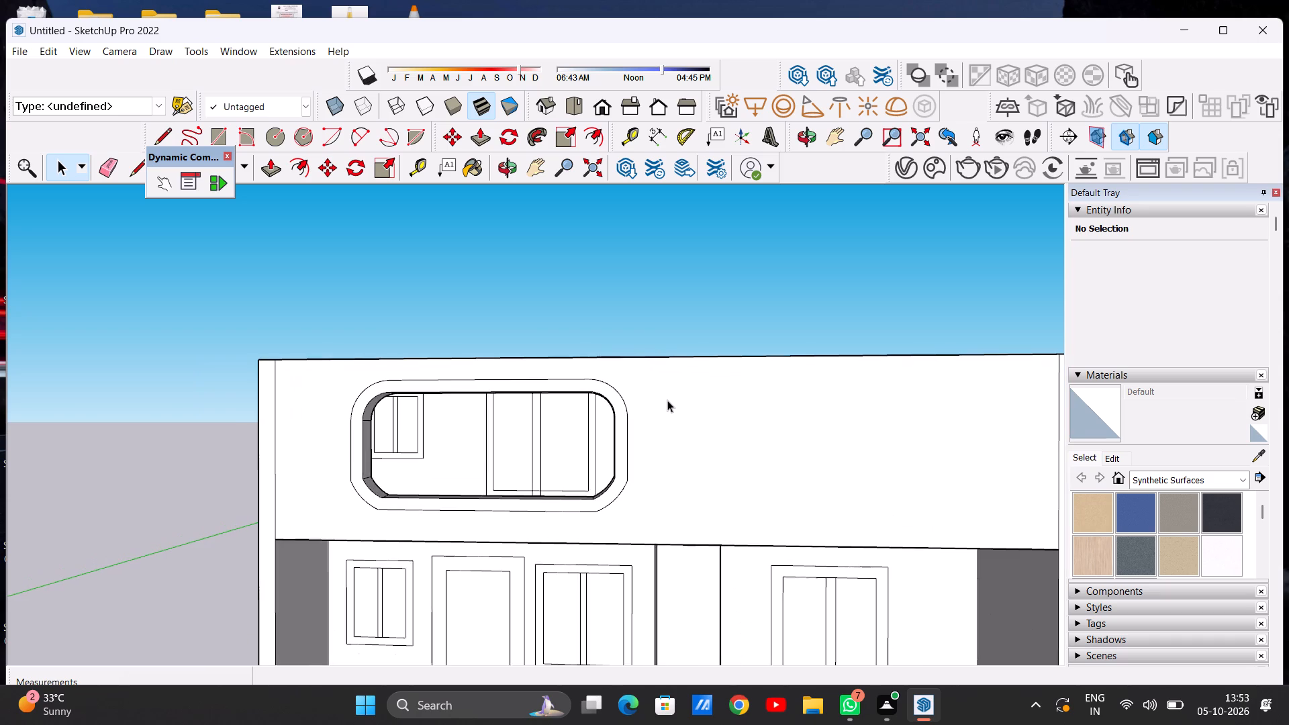
{"action": "scroll", "coordinate": [734, 386], "scroll_direction": "down", "scroll_amount": 7}
{"action": "middle_click_drag", "start_coordinate": [734, 377], "coordinate": [763, 573]}
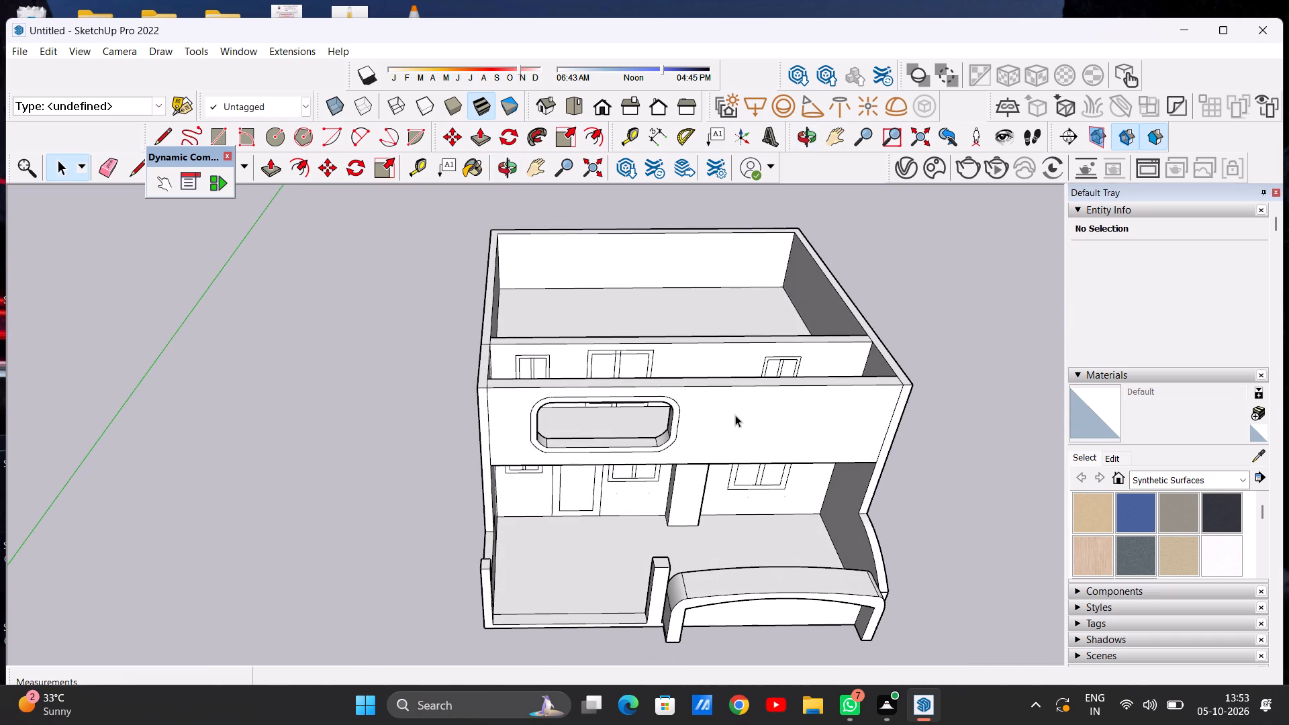
{"action": "middle_click_drag", "start_coordinate": [726, 408], "coordinate": [738, 485]}
{"action": "scroll", "coordinate": [744, 416], "scroll_direction": "up", "scroll_amount": 6}
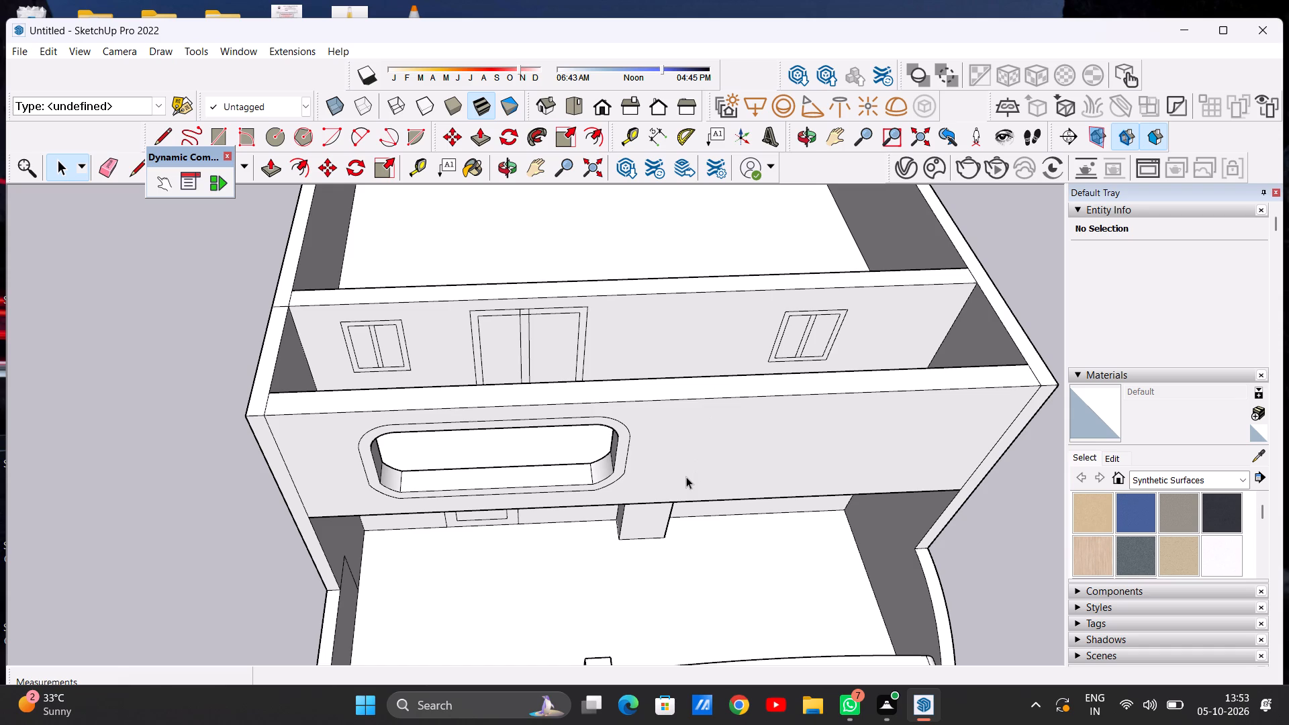
{"action": "scroll", "coordinate": [669, 415], "scroll_direction": "down", "scroll_amount": 9}
{"action": "middle_click_drag", "start_coordinate": [673, 414], "coordinate": [673, 384]}
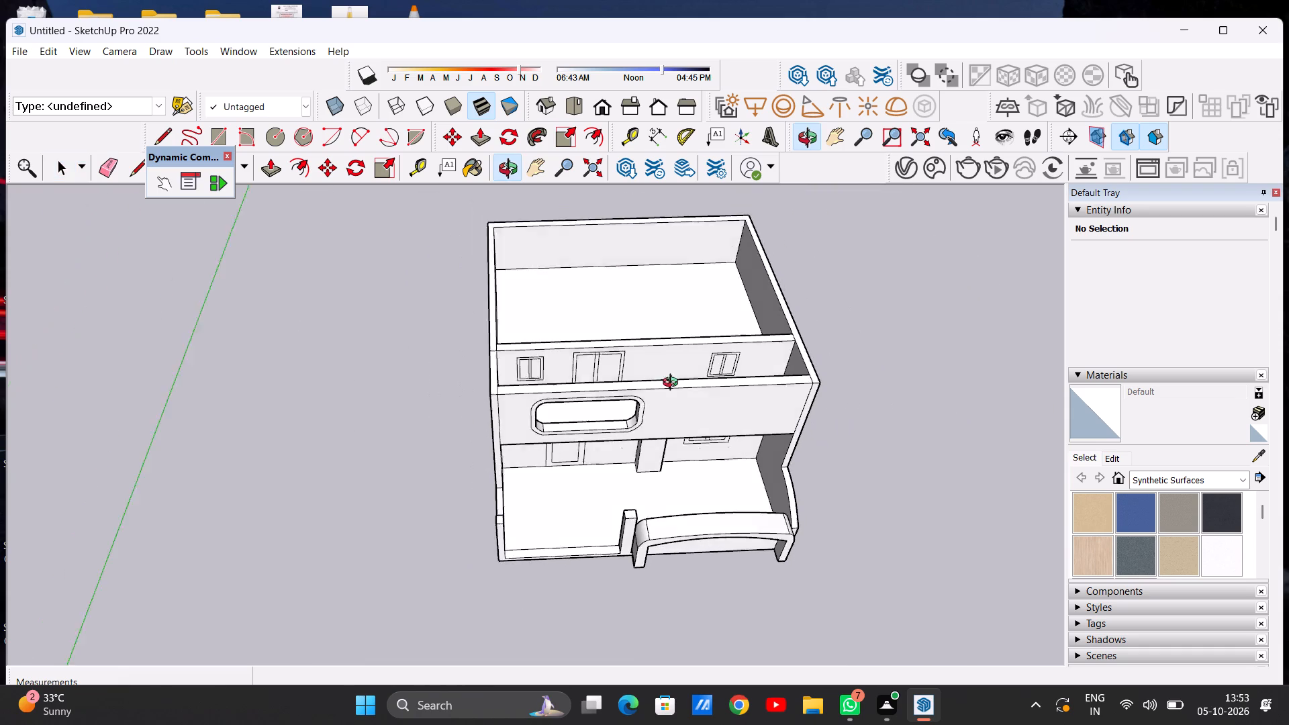
{"action": "middle_click_drag", "start_coordinate": [673, 384], "coordinate": [659, 280]}
{"action": "scroll", "coordinate": [655, 346], "scroll_direction": "up", "scroll_amount": 6}
{"action": "scroll", "coordinate": [711, 437], "scroll_direction": "up", "scroll_amount": 3}
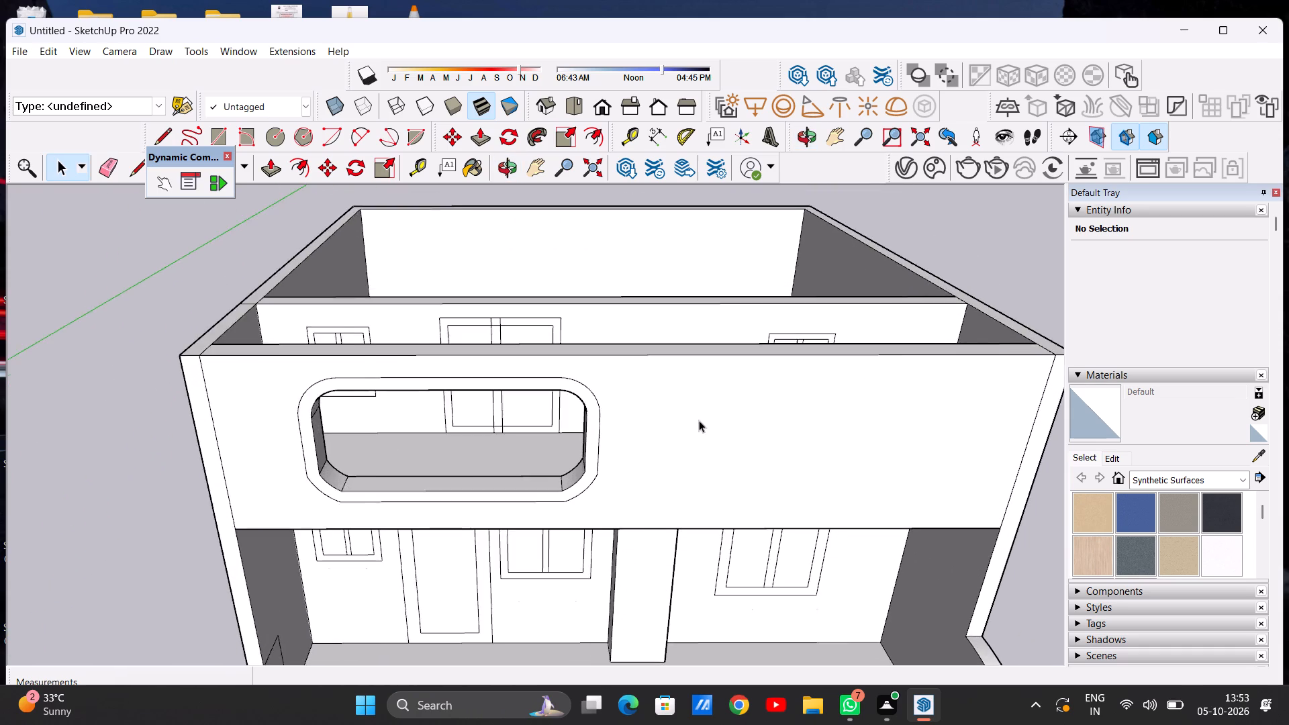
{"action": "scroll", "coordinate": [699, 420], "scroll_direction": "down", "scroll_amount": 5}
{"action": "middle_click_drag", "start_coordinate": [683, 452], "coordinate": [673, 461]}
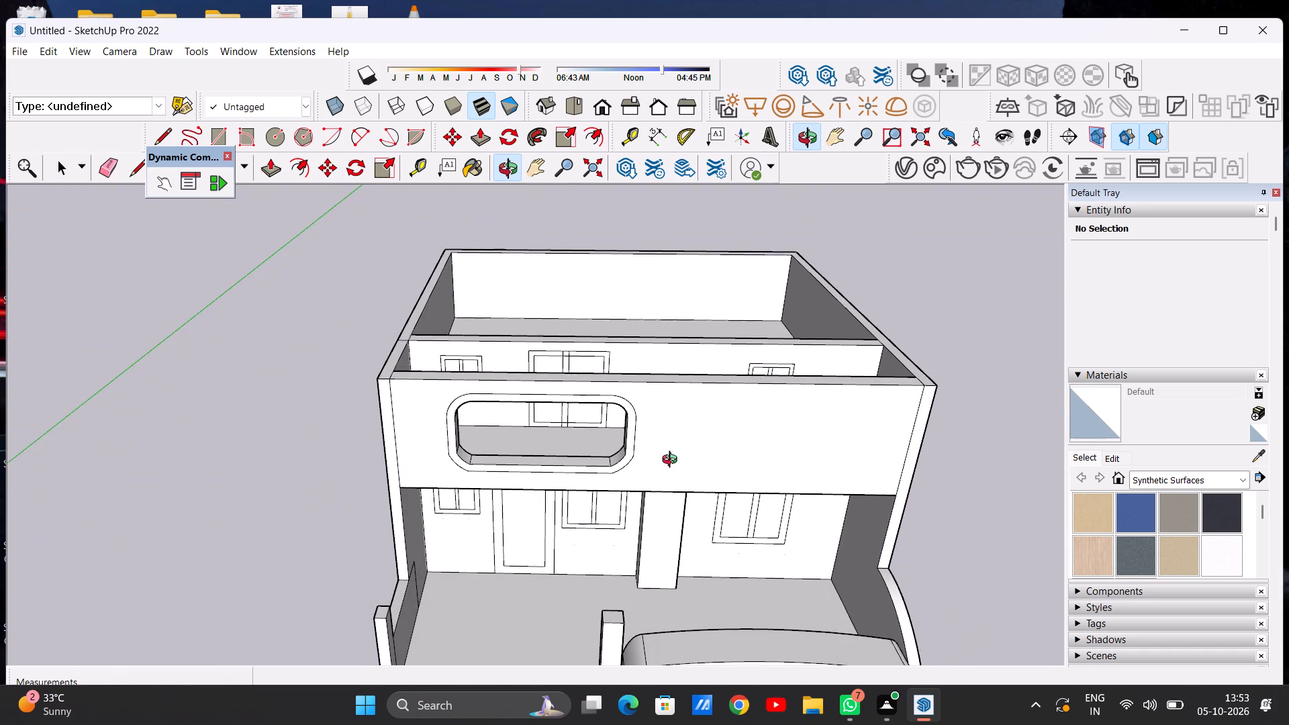
{"action": "middle_click_drag", "start_coordinate": [673, 461], "coordinate": [677, 377]}
{"action": "scroll", "coordinate": [669, 392], "scroll_direction": "down", "scroll_amount": 7}
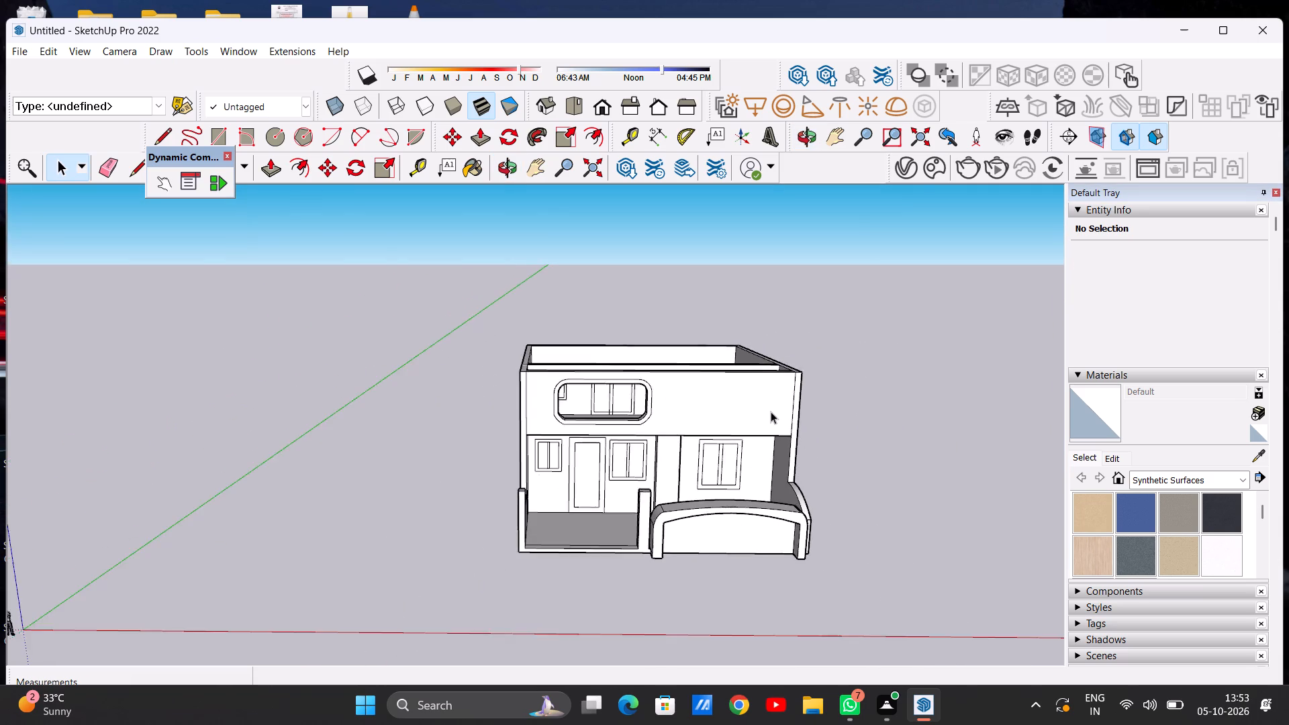
{"action": "scroll", "coordinate": [771, 412], "scroll_direction": "up", "scroll_amount": 6}
{"action": "scroll", "coordinate": [565, 381], "scroll_direction": "down", "scroll_amount": 3}
{"action": "middle_click_drag", "start_coordinate": [619, 373], "coordinate": [624, 403]}
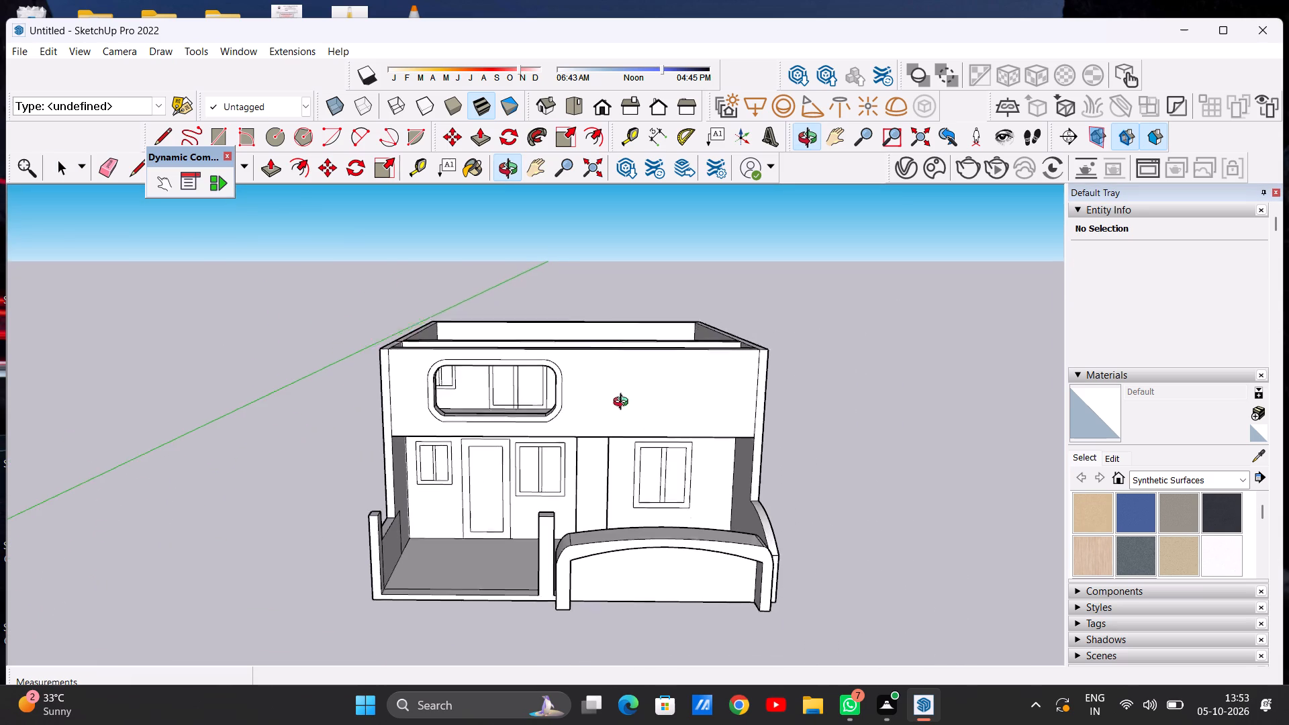
{"action": "middle_click_drag", "start_coordinate": [624, 403], "coordinate": [528, 483]}
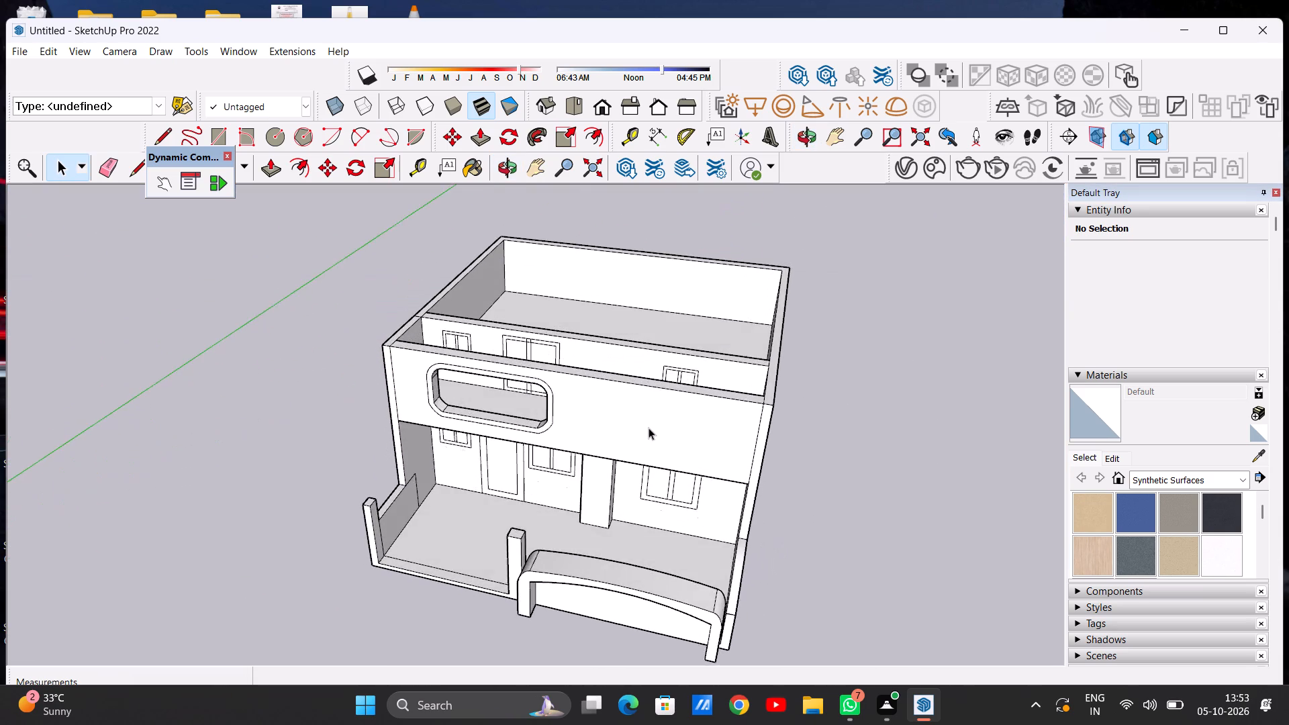
{"action": "scroll", "coordinate": [649, 428], "scroll_direction": "up", "scroll_amount": 3}
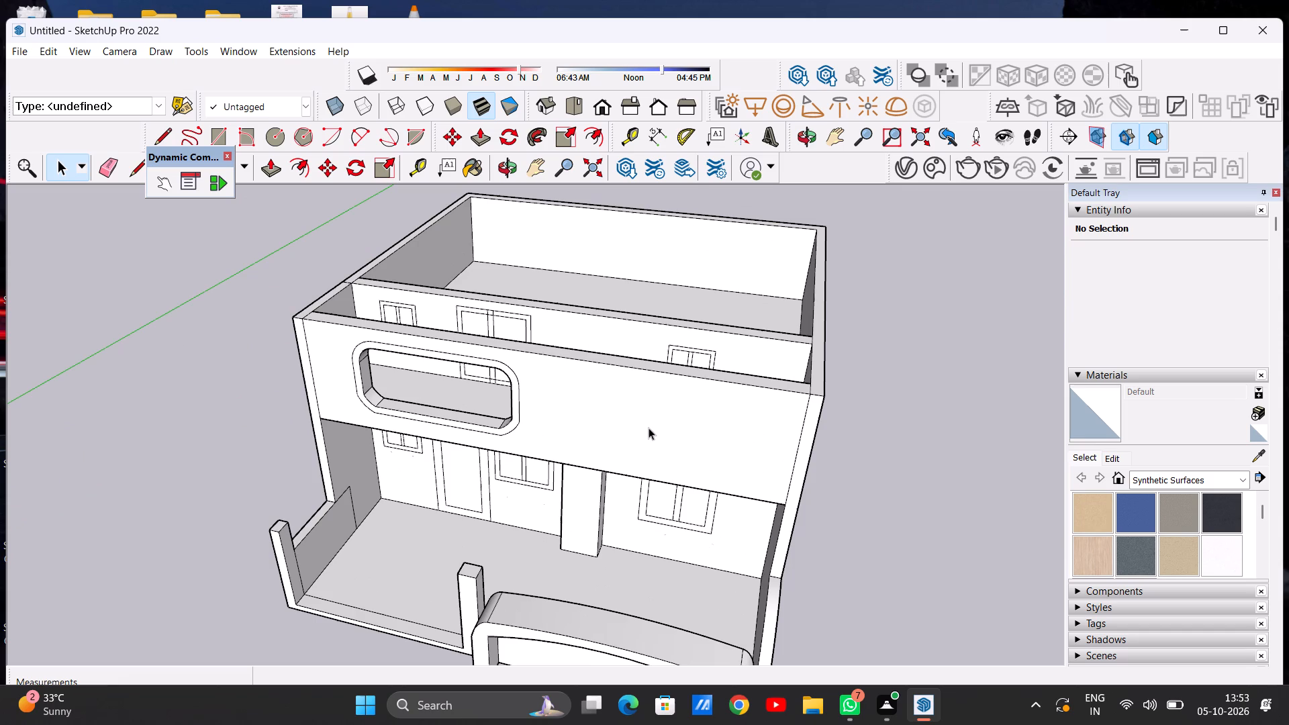
Examine the house front, the rounded opening and the blank upper wall beside it from several angles and distances.
{"action": "scroll", "coordinate": [649, 428], "scroll_direction": "up", "scroll_amount": 1}
{"action": "scroll", "coordinate": [651, 421], "scroll_direction": "down", "scroll_amount": 6}
{"action": "middle_click_drag", "start_coordinate": [602, 475], "coordinate": [758, 347]}
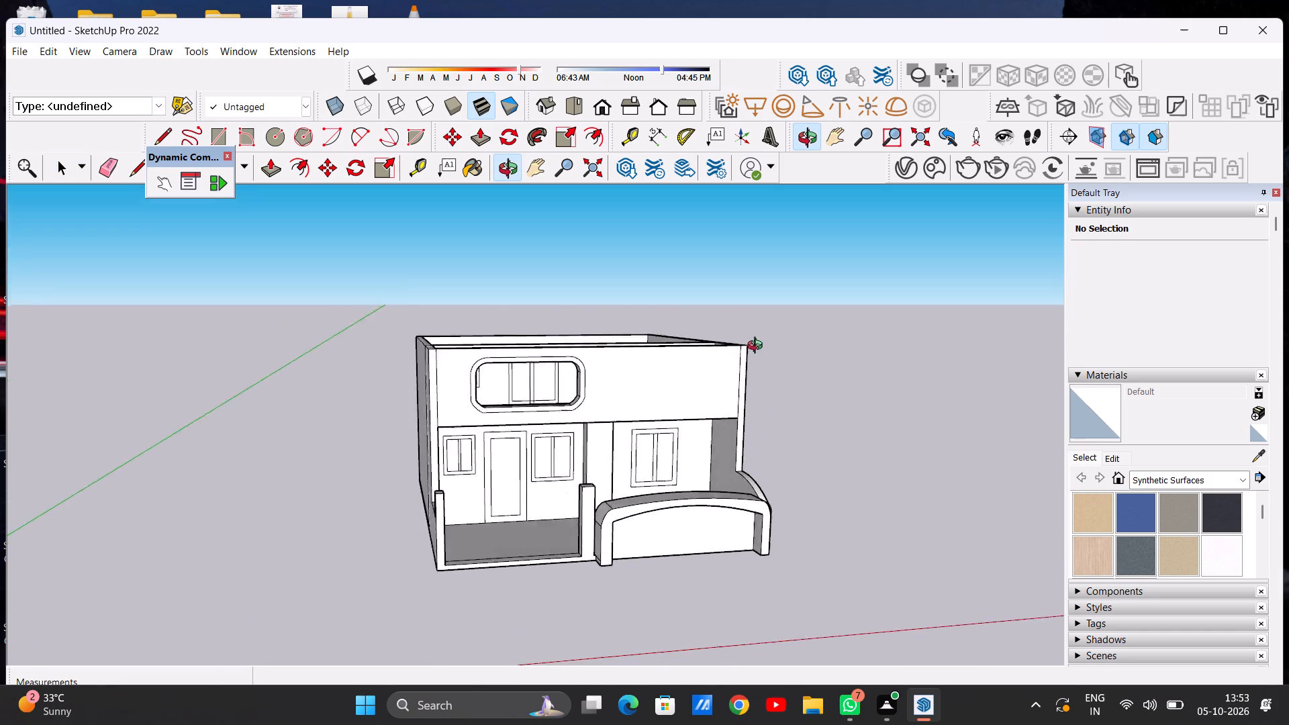
{"action": "middle_click_drag", "start_coordinate": [758, 347], "coordinate": [656, 307]}
{"action": "scroll", "coordinate": [675, 348], "scroll_direction": "up", "scroll_amount": 4}
{"action": "scroll", "coordinate": [814, 359], "scroll_direction": "down", "scroll_amount": 4}
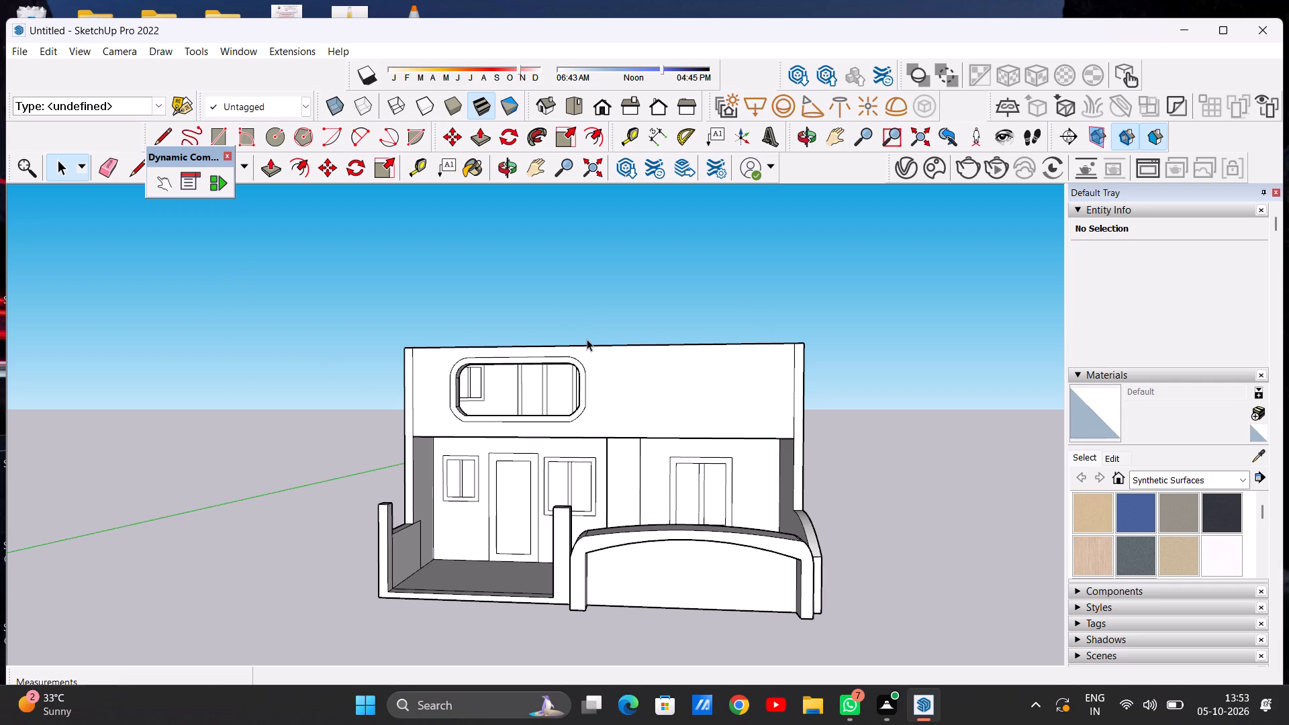
{"action": "scroll", "coordinate": [535, 387], "scroll_direction": "up", "scroll_amount": 3}
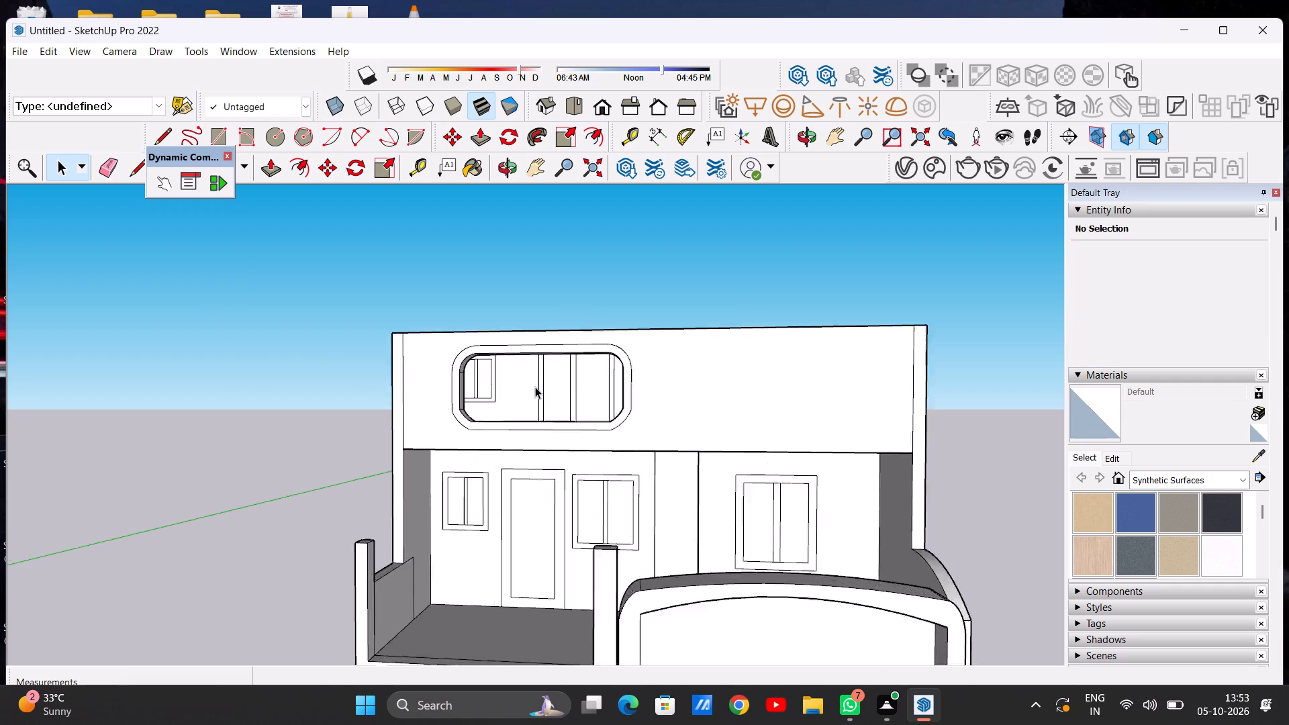
{"action": "scroll", "coordinate": [535, 387], "scroll_direction": "up", "scroll_amount": 4}
{"action": "scroll", "coordinate": [696, 395], "scroll_direction": "down", "scroll_amount": 7}
{"action": "scroll", "coordinate": [448, 362], "scroll_direction": "up", "scroll_amount": 6}
{"action": "scroll", "coordinate": [459, 347], "scroll_direction": "down", "scroll_amount": 2}
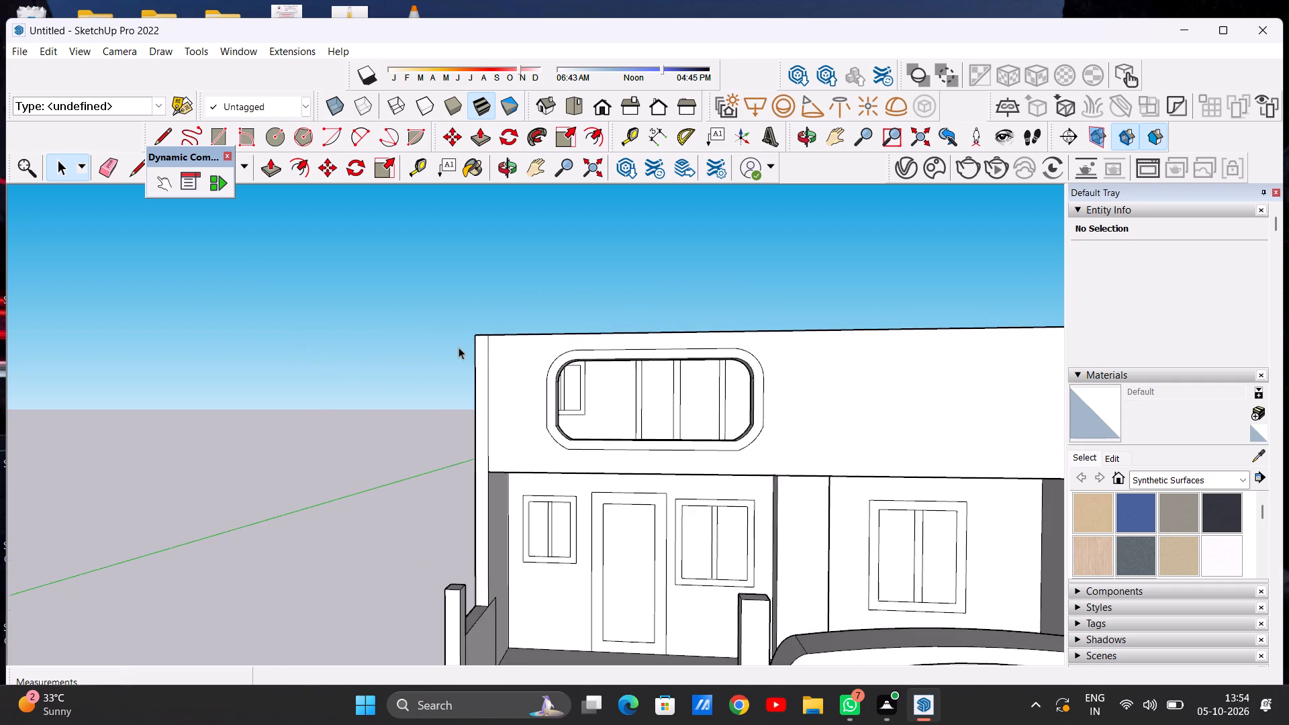
{"action": "scroll", "coordinate": [459, 347], "scroll_direction": "down", "scroll_amount": 5}
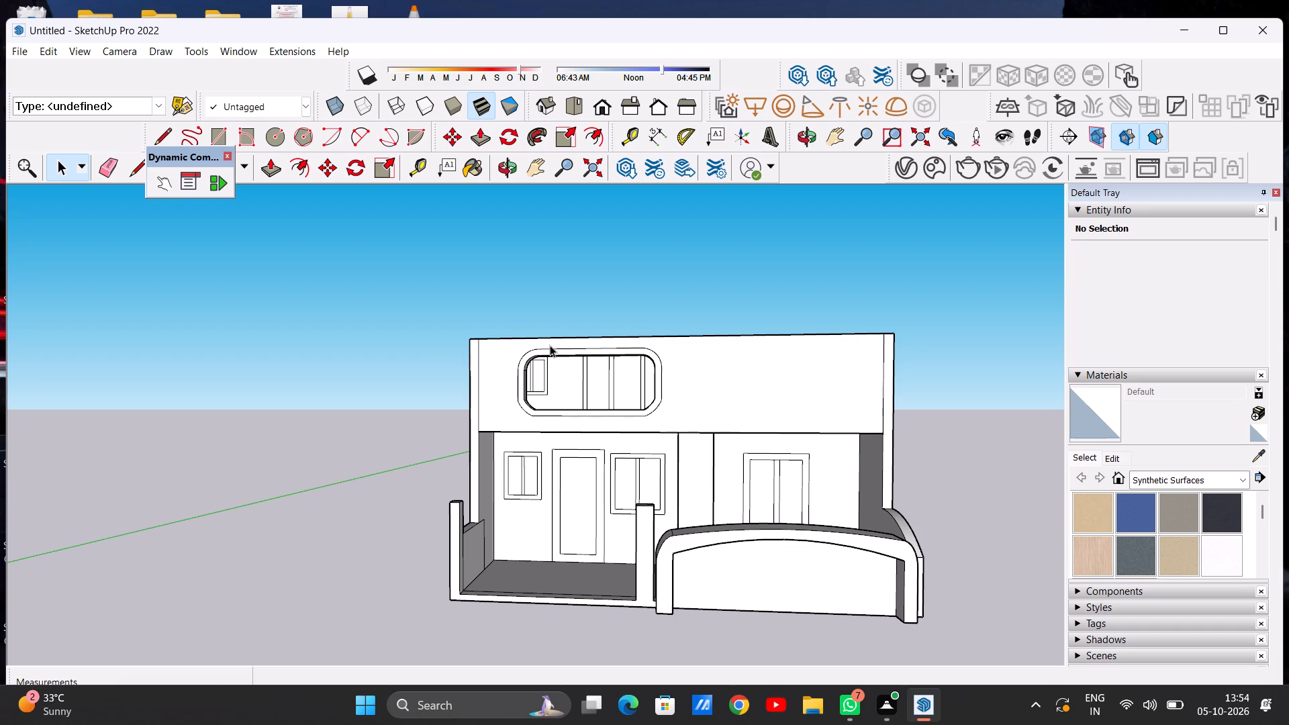
{"action": "scroll", "coordinate": [714, 381], "scroll_direction": "up", "scroll_amount": 3}
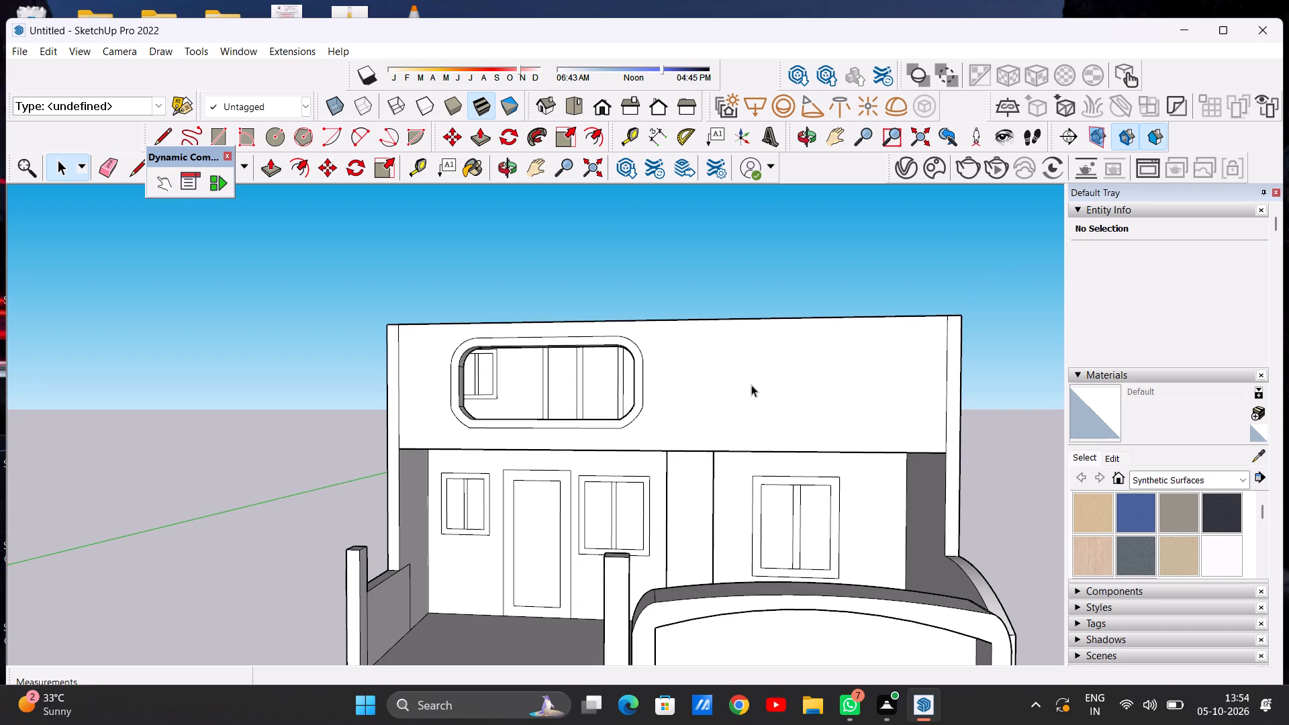
{"action": "scroll", "coordinate": [751, 385], "scroll_direction": "up", "scroll_amount": 1}
{"action": "scroll", "coordinate": [813, 390], "scroll_direction": "down", "scroll_amount": 3}
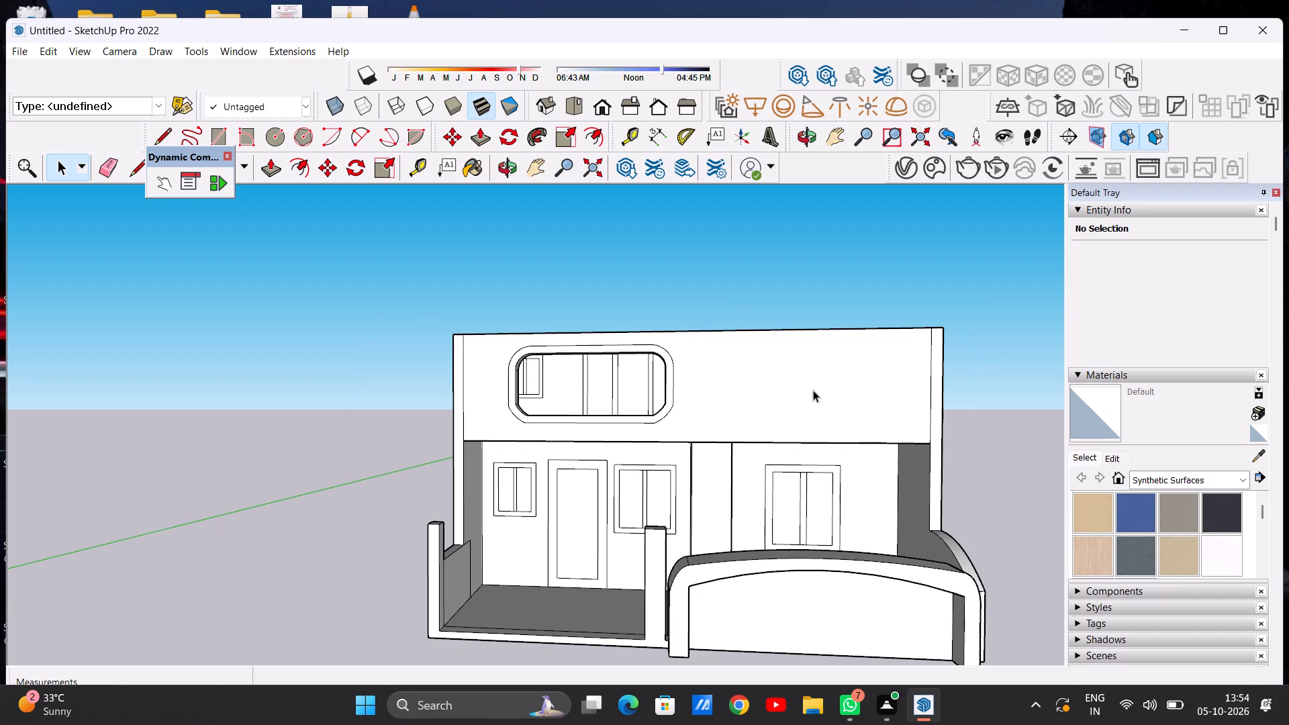
{"action": "scroll", "coordinate": [604, 425], "scroll_direction": "down", "scroll_amount": 5}
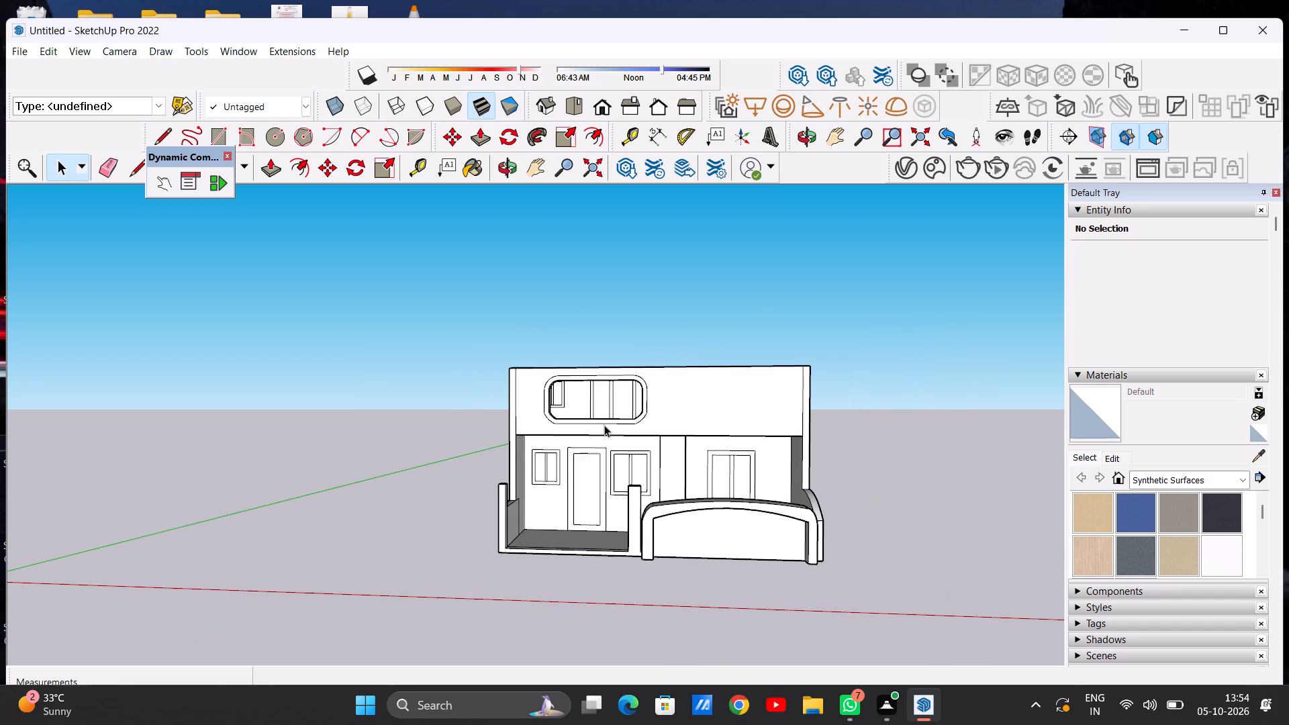
{"action": "scroll", "coordinate": [604, 427], "scroll_direction": "down", "scroll_amount": 4}
{"action": "scroll", "coordinate": [635, 391], "scroll_direction": "up", "scroll_amount": 7}
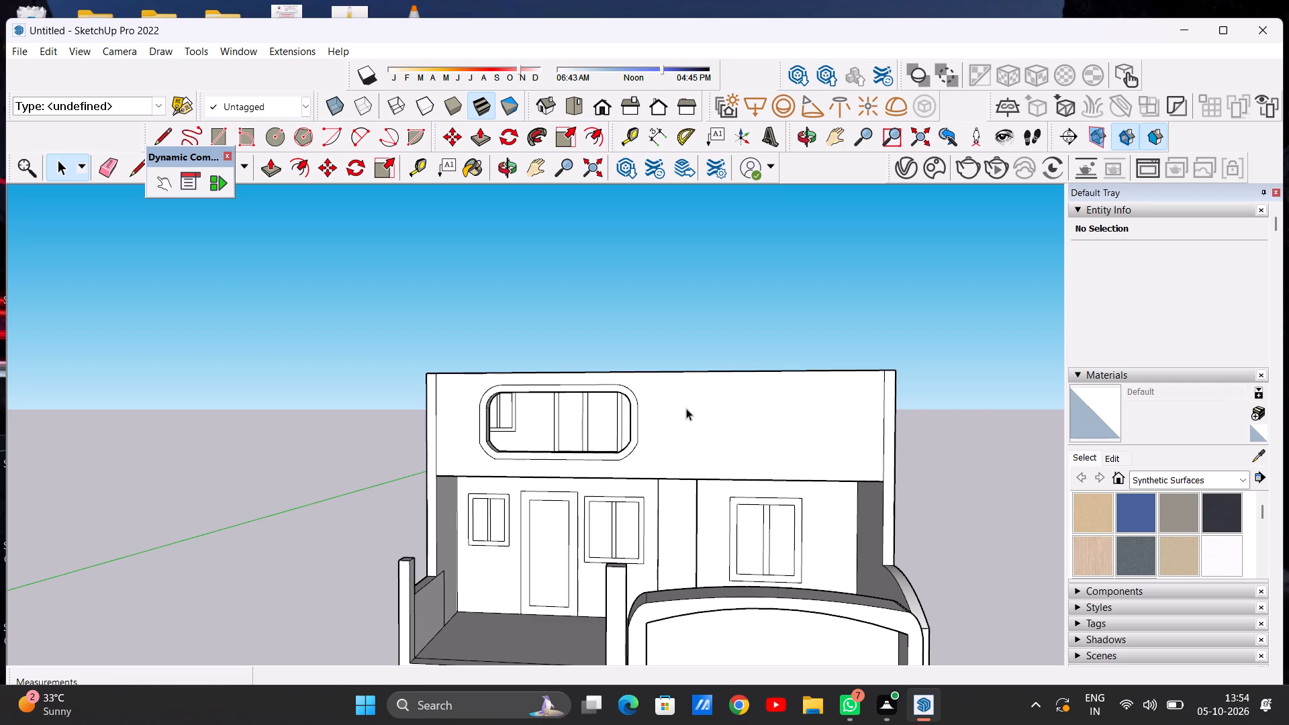
{"action": "scroll", "coordinate": [686, 408], "scroll_direction": "down", "scroll_amount": 1}
{"action": "scroll", "coordinate": [661, 382], "scroll_direction": "up", "scroll_amount": 3}
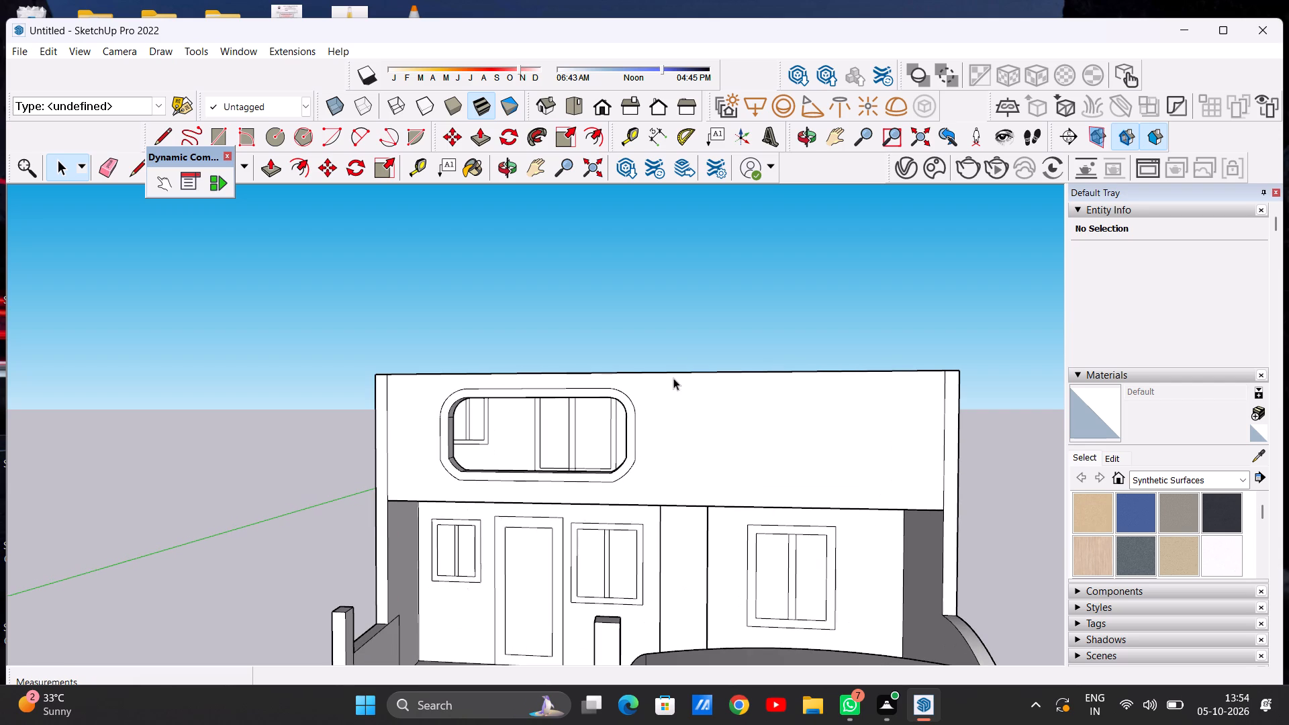
Draw a line about 2' 7 7/8" across the upper front wall's top, continuing about 17' 1 1/8" down its front face beside the rounded opening.
{"action": "middle_click_drag", "start_coordinate": [662, 397], "coordinate": [716, 585]}
{"action": "scroll", "coordinate": [708, 473], "scroll_direction": "up", "scroll_amount": 2}
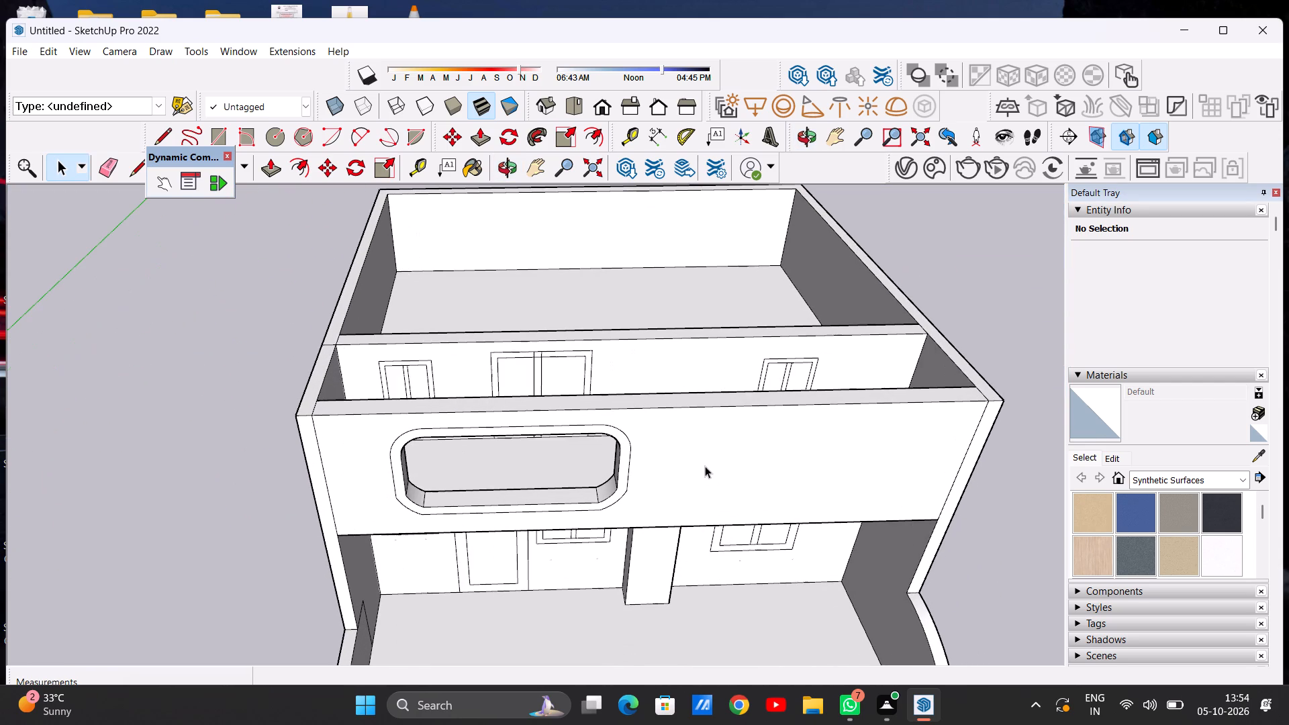
{"action": "key", "text": "l"}
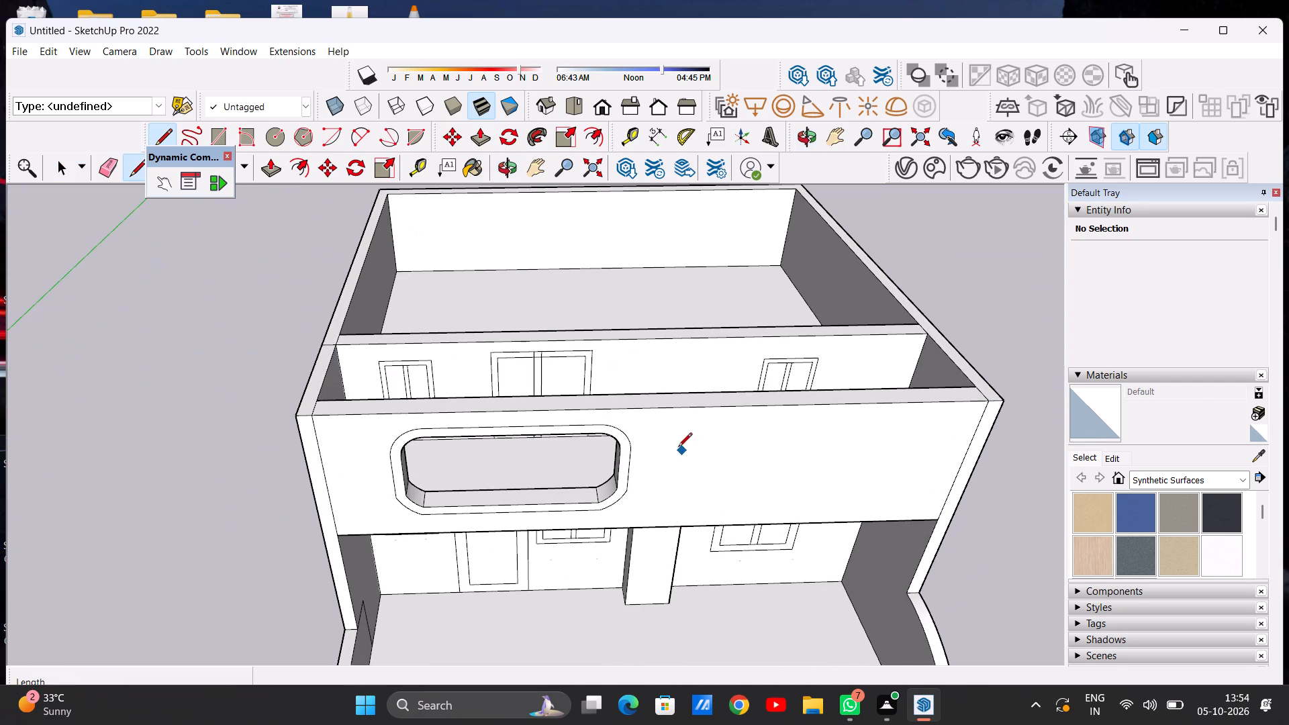
{"action": "left_click", "coordinate": [667, 393]}
{"action": "left_click", "coordinate": [669, 412]}
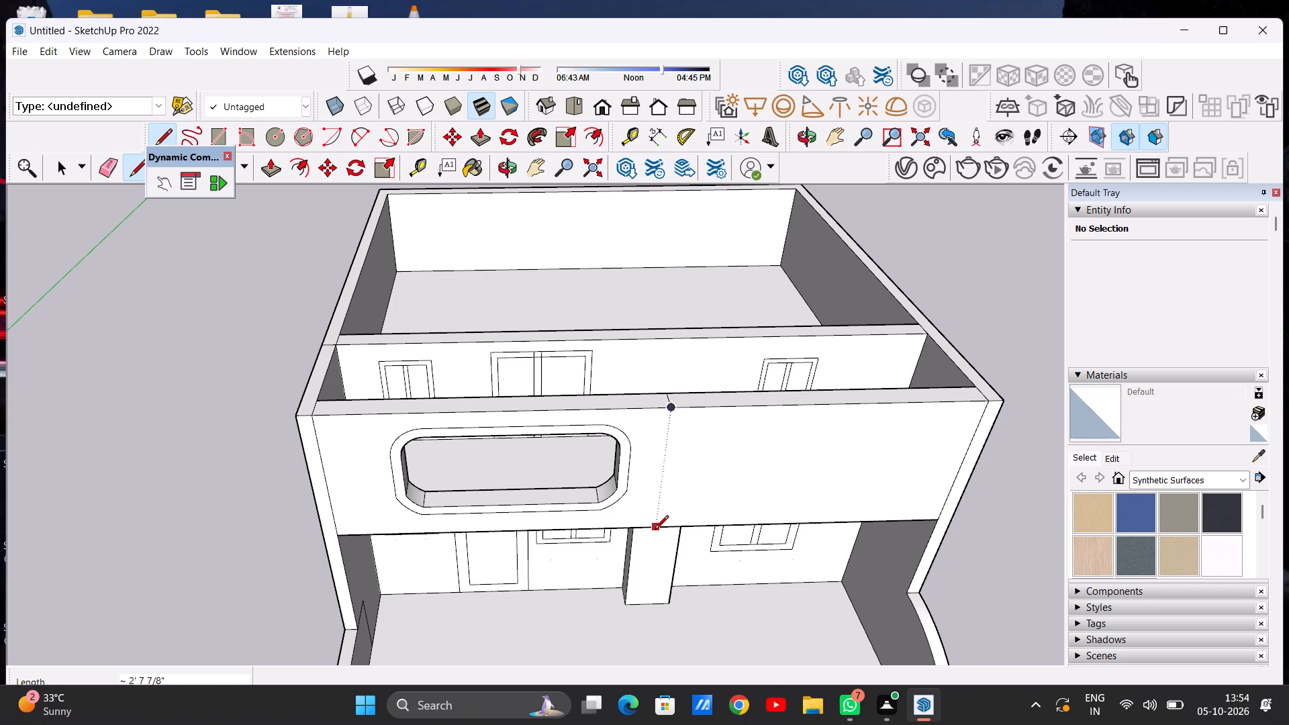
{"action": "left_click", "coordinate": [655, 530]}
{"action": "left_click", "coordinate": [669, 407]}
{"action": "key", "text": "space"}
Draw a line about 14' 4" down the upper front wall's inner face from the dividing line on its top to the floor.
{"action": "scroll", "coordinate": [646, 417], "scroll_direction": "down", "scroll_amount": 4}
{"action": "middle_click_drag", "start_coordinate": [702, 446], "coordinate": [669, 217]}
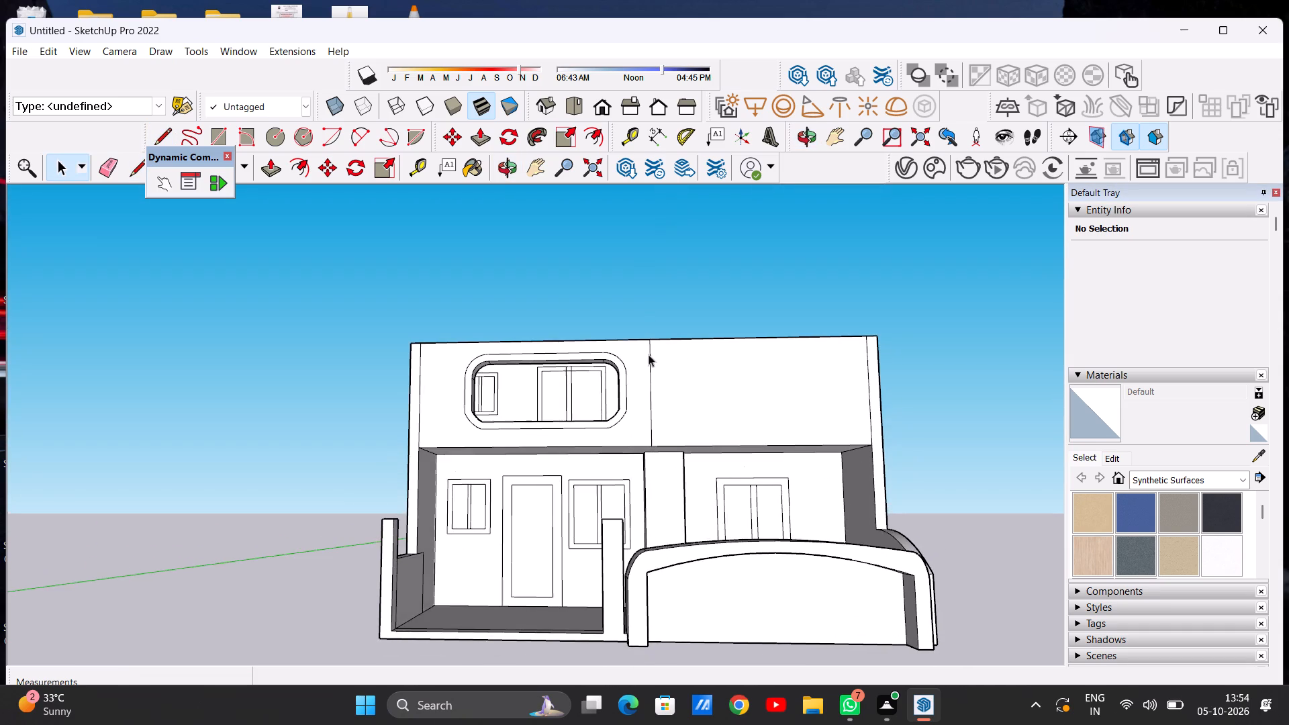
{"action": "middle_click_drag", "start_coordinate": [657, 391], "coordinate": [581, 626]}
{"action": "middle_click_drag", "start_coordinate": [710, 431], "coordinate": [691, 587]}
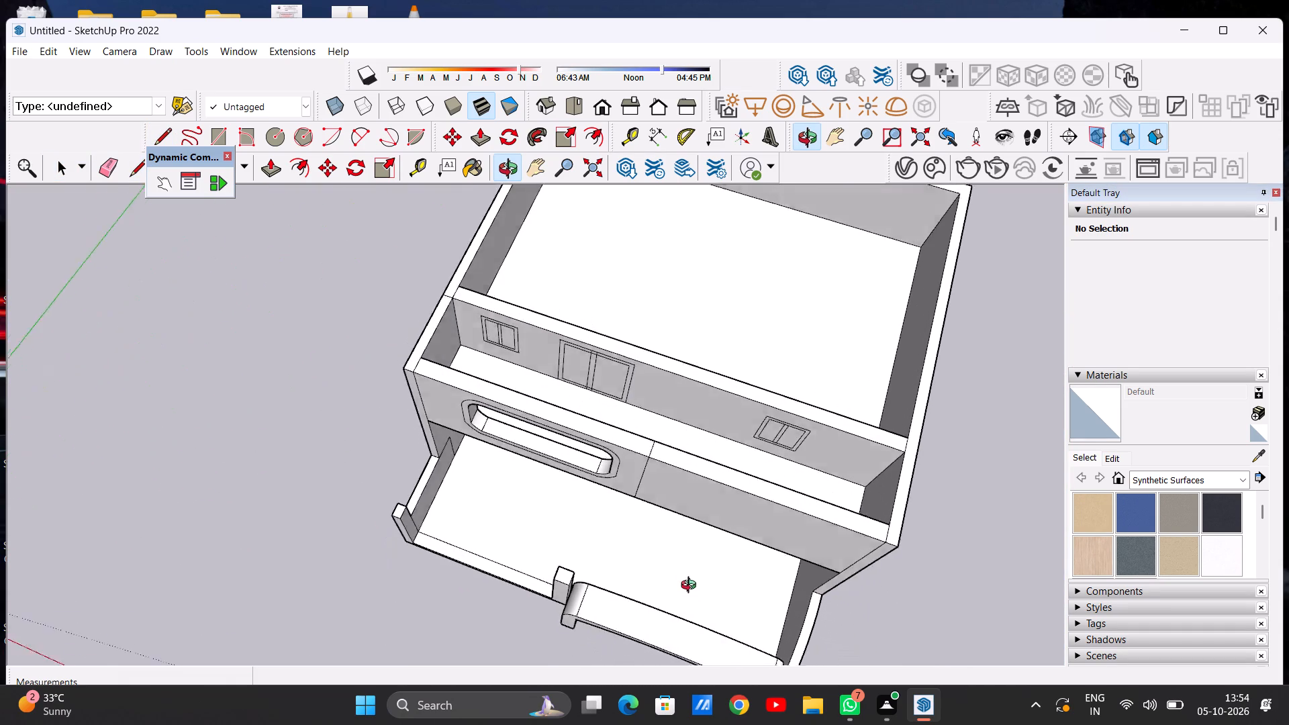
{"action": "middle_click_drag", "start_coordinate": [691, 587], "coordinate": [821, 419]}
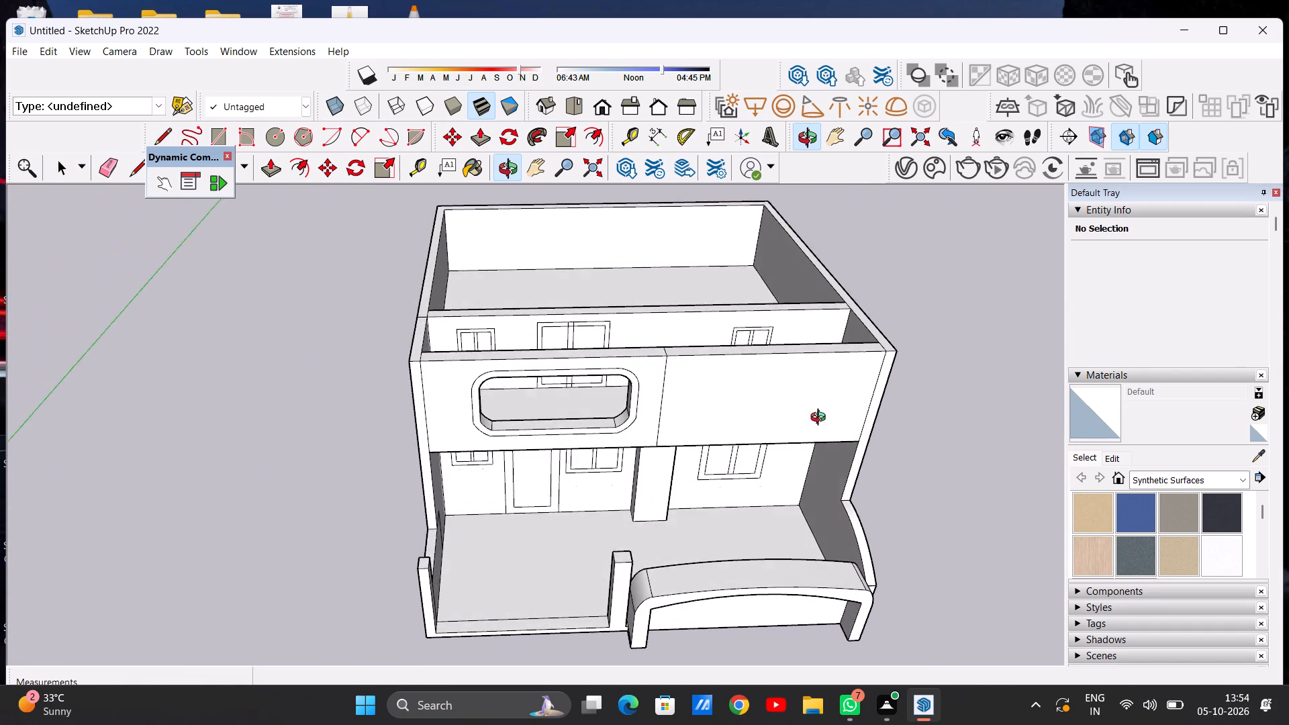
{"action": "middle_click_drag", "start_coordinate": [821, 419], "coordinate": [798, 415]}
{"action": "scroll", "coordinate": [763, 412], "scroll_direction": "up", "scroll_amount": 2}
{"action": "middle_click_drag", "start_coordinate": [674, 386], "coordinate": [853, 507]}
{"action": "middle_click_drag", "start_coordinate": [477, 334], "coordinate": [816, 329]}
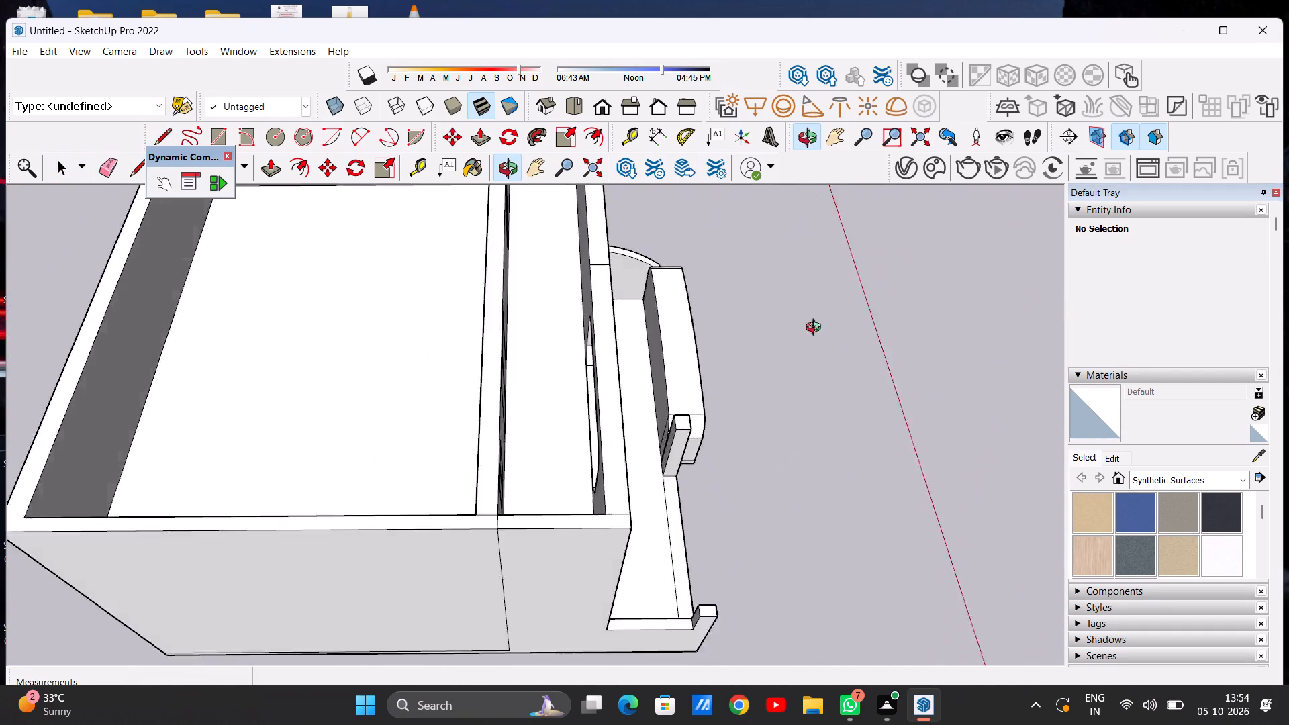
{"action": "middle_click_drag", "start_coordinate": [816, 329], "coordinate": [867, 312]}
{"action": "middle_click_drag", "start_coordinate": [544, 292], "coordinate": [669, 260]}
{"action": "scroll", "coordinate": [670, 260], "scroll_direction": "up", "scroll_amount": 1}
{"action": "scroll", "coordinate": [536, 245], "scroll_direction": "up", "scroll_amount": 13}
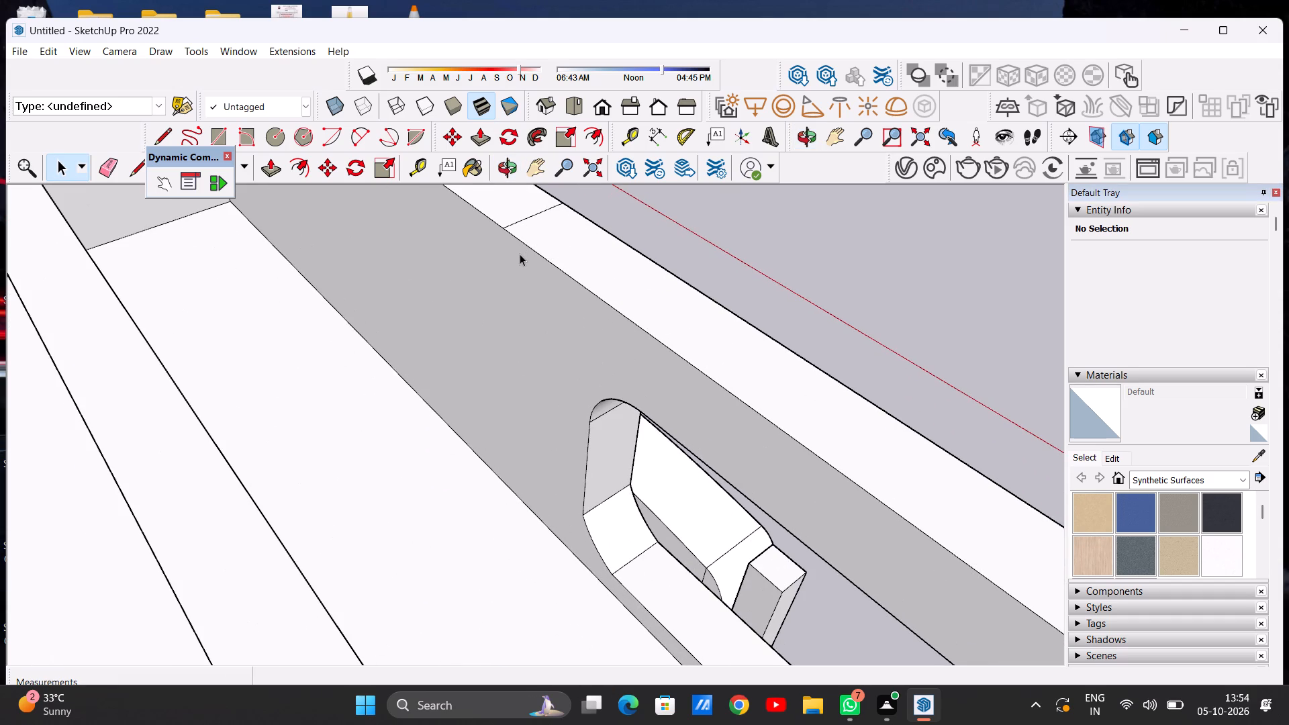
{"action": "key", "text": "l"}
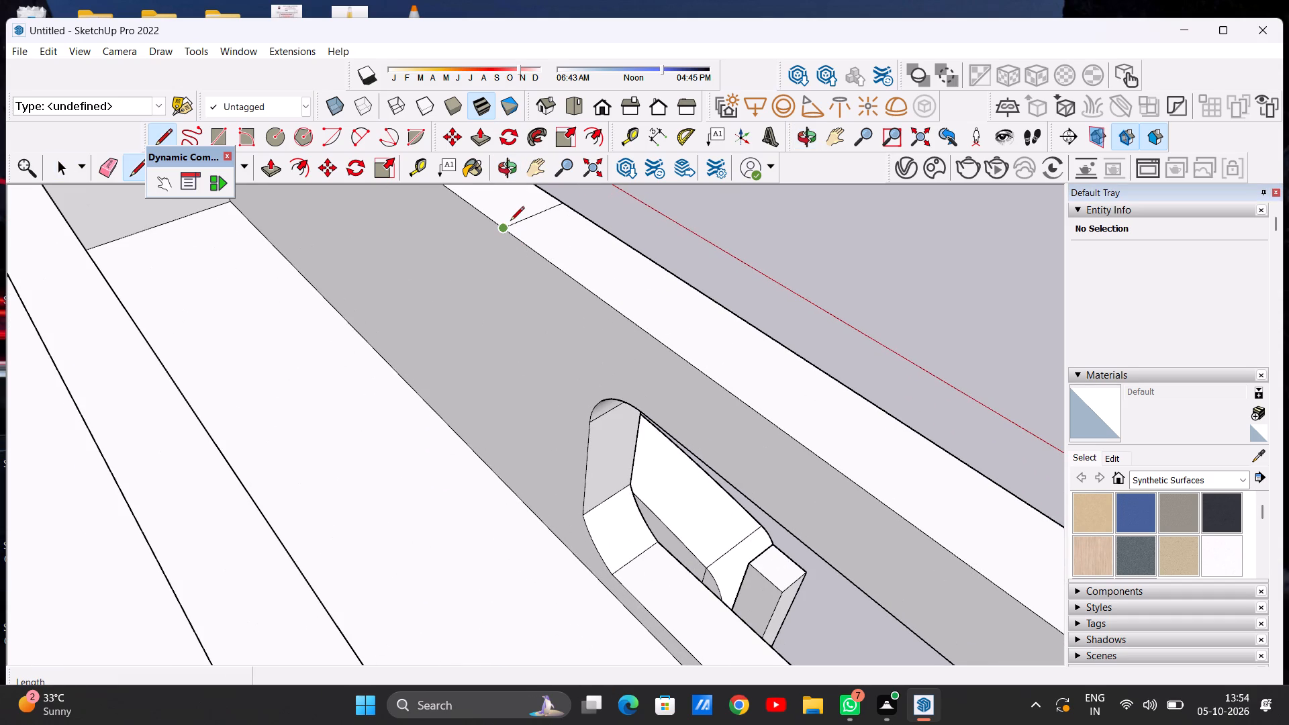
{"action": "left_click", "coordinate": [500, 228]}
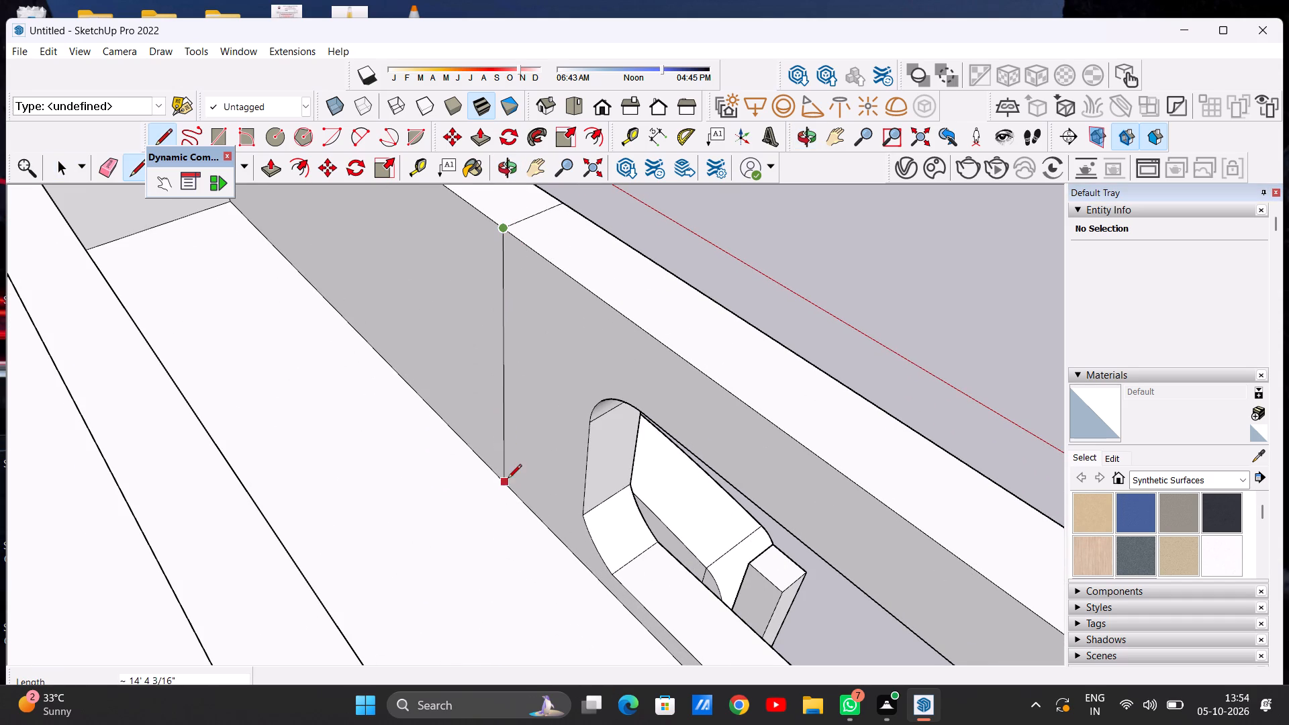
{"action": "left_click", "coordinate": [510, 495]}
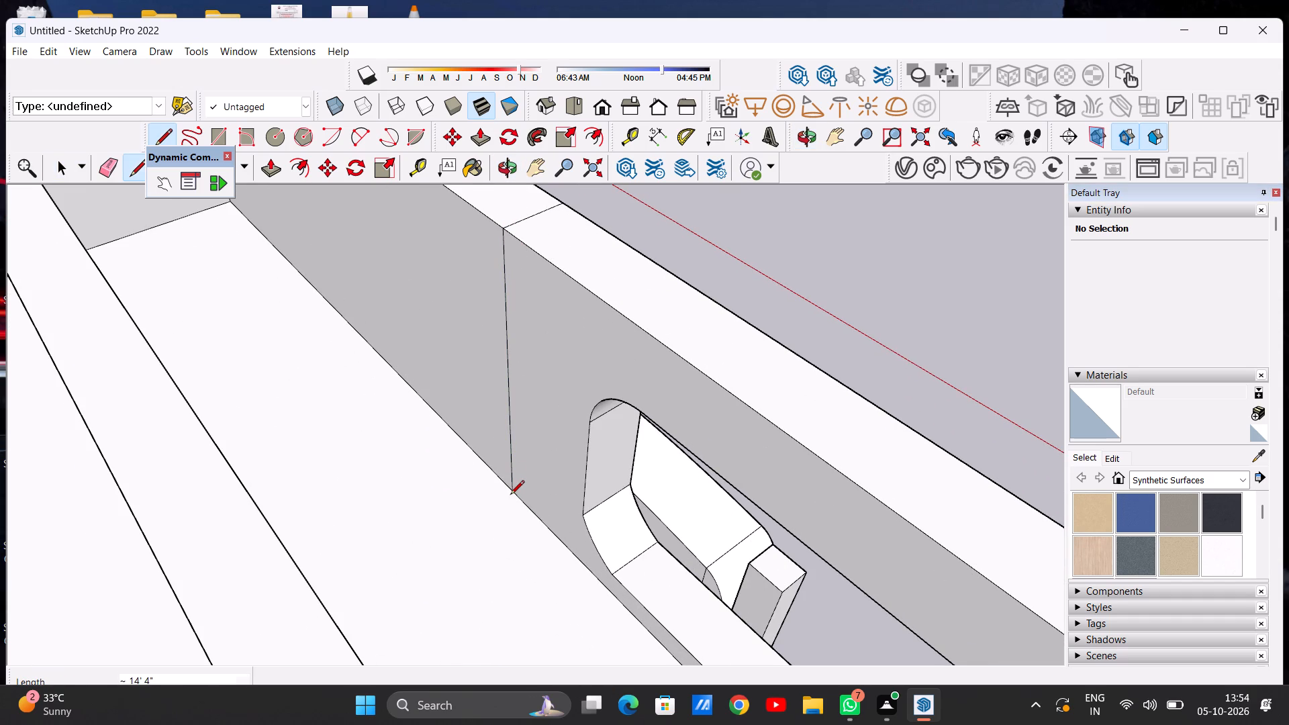
{"action": "key", "text": "space"}
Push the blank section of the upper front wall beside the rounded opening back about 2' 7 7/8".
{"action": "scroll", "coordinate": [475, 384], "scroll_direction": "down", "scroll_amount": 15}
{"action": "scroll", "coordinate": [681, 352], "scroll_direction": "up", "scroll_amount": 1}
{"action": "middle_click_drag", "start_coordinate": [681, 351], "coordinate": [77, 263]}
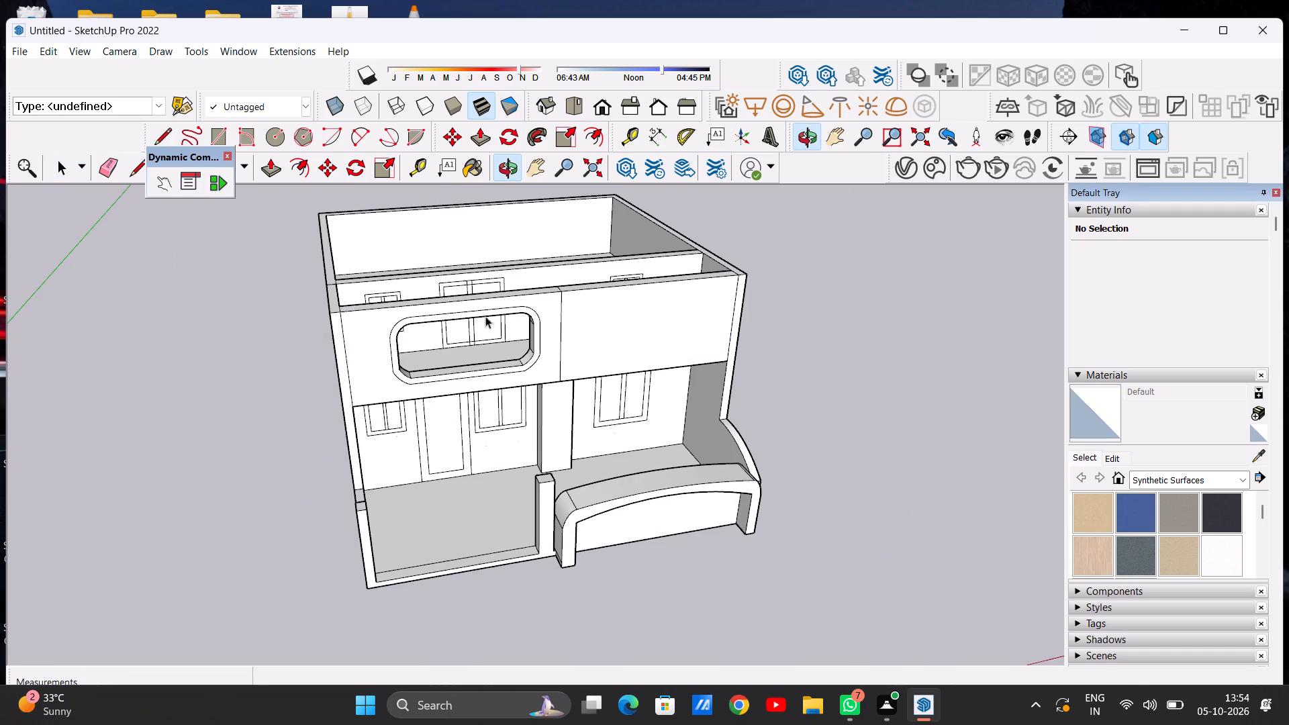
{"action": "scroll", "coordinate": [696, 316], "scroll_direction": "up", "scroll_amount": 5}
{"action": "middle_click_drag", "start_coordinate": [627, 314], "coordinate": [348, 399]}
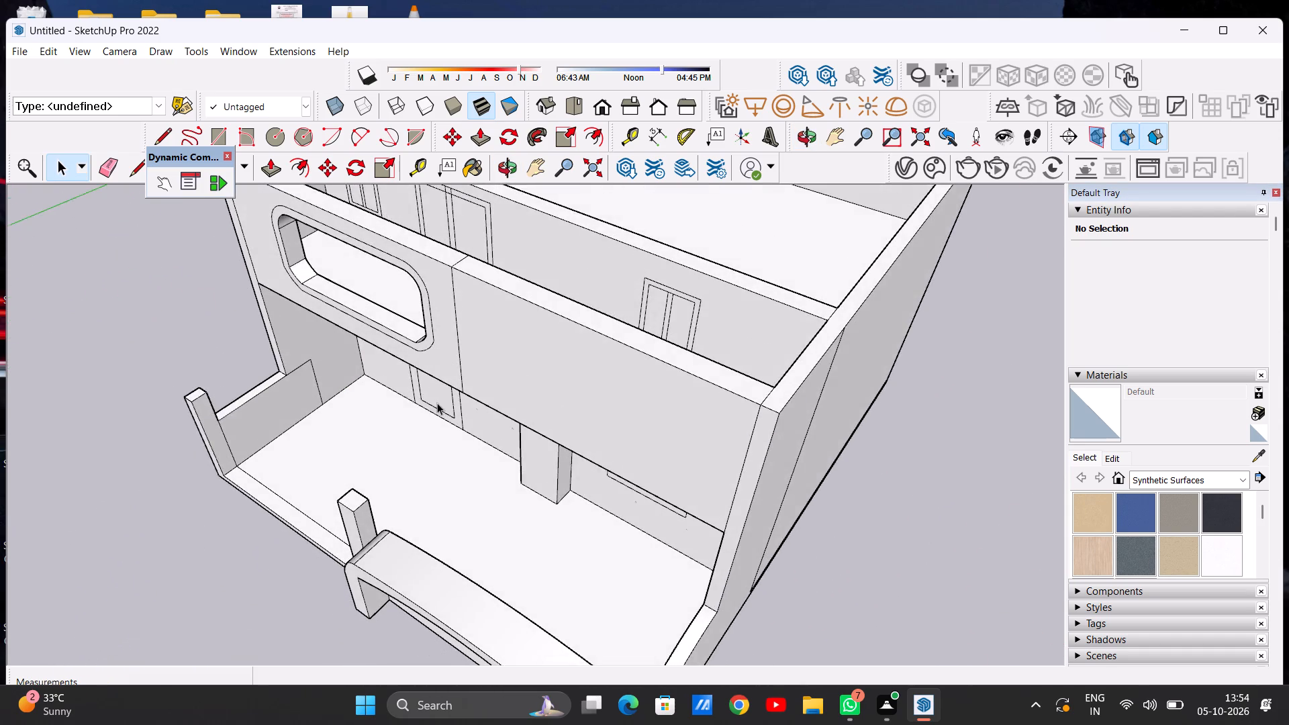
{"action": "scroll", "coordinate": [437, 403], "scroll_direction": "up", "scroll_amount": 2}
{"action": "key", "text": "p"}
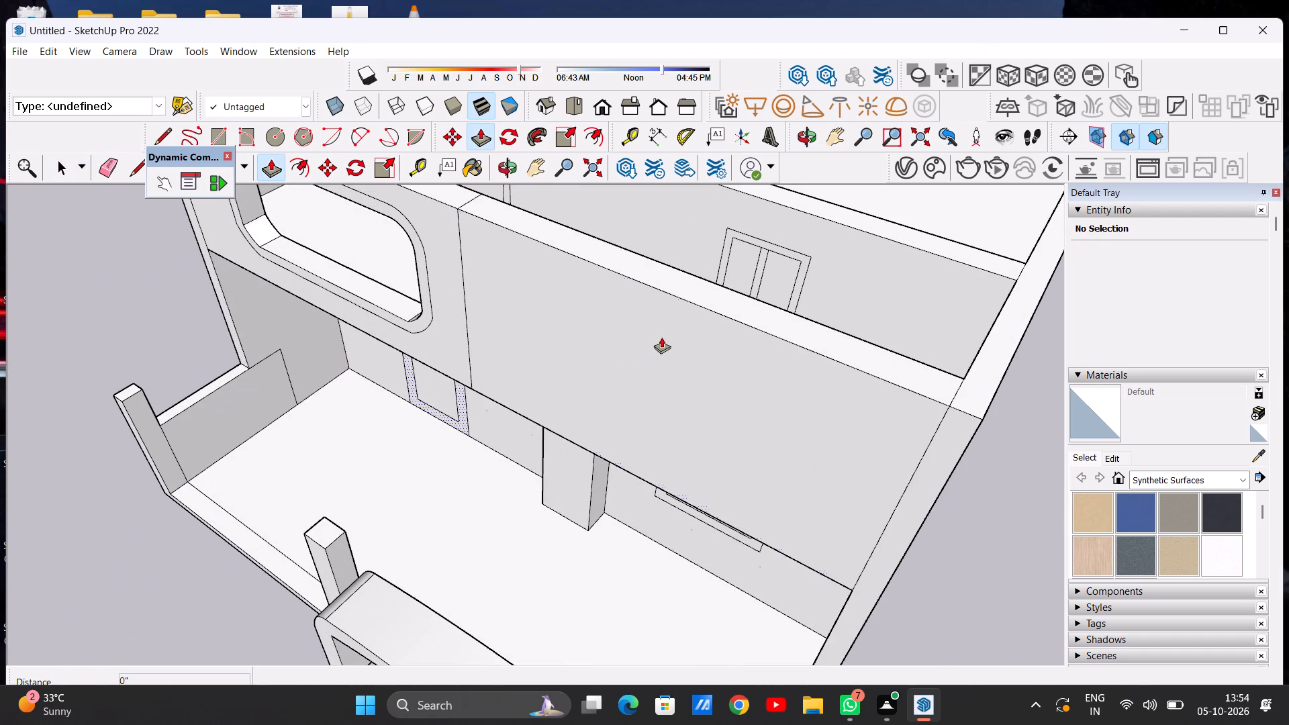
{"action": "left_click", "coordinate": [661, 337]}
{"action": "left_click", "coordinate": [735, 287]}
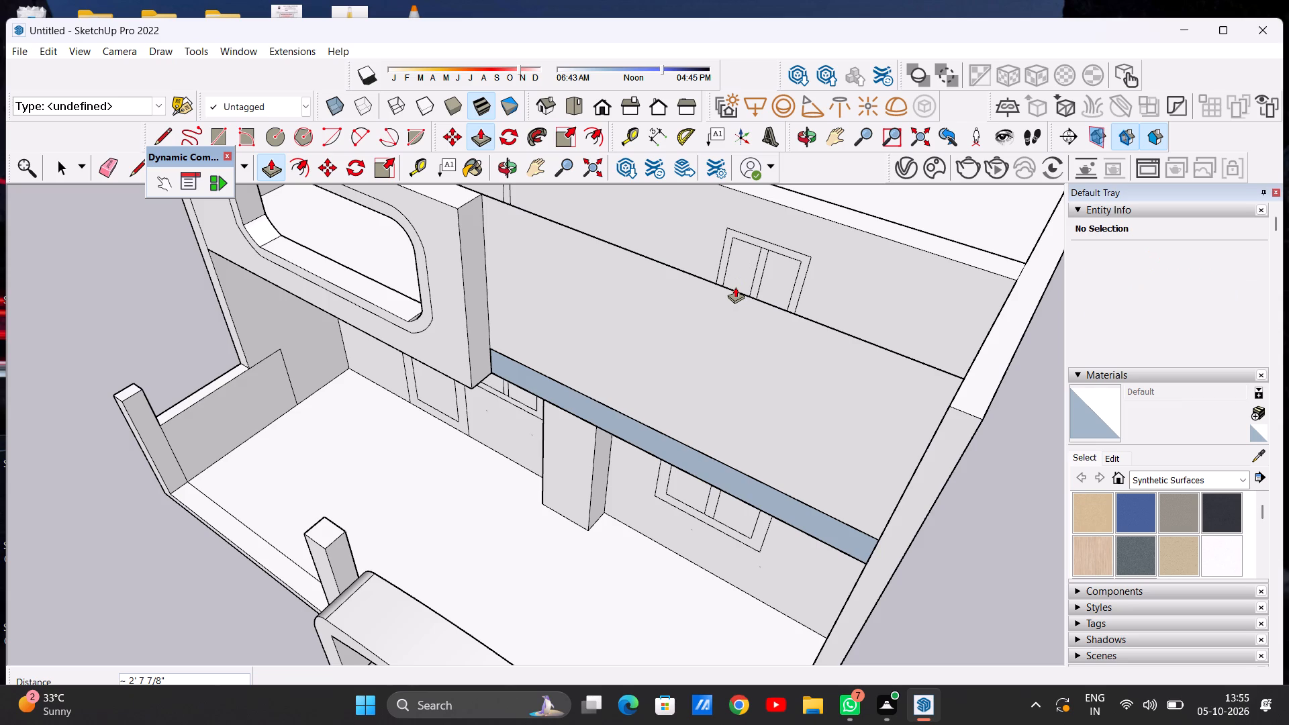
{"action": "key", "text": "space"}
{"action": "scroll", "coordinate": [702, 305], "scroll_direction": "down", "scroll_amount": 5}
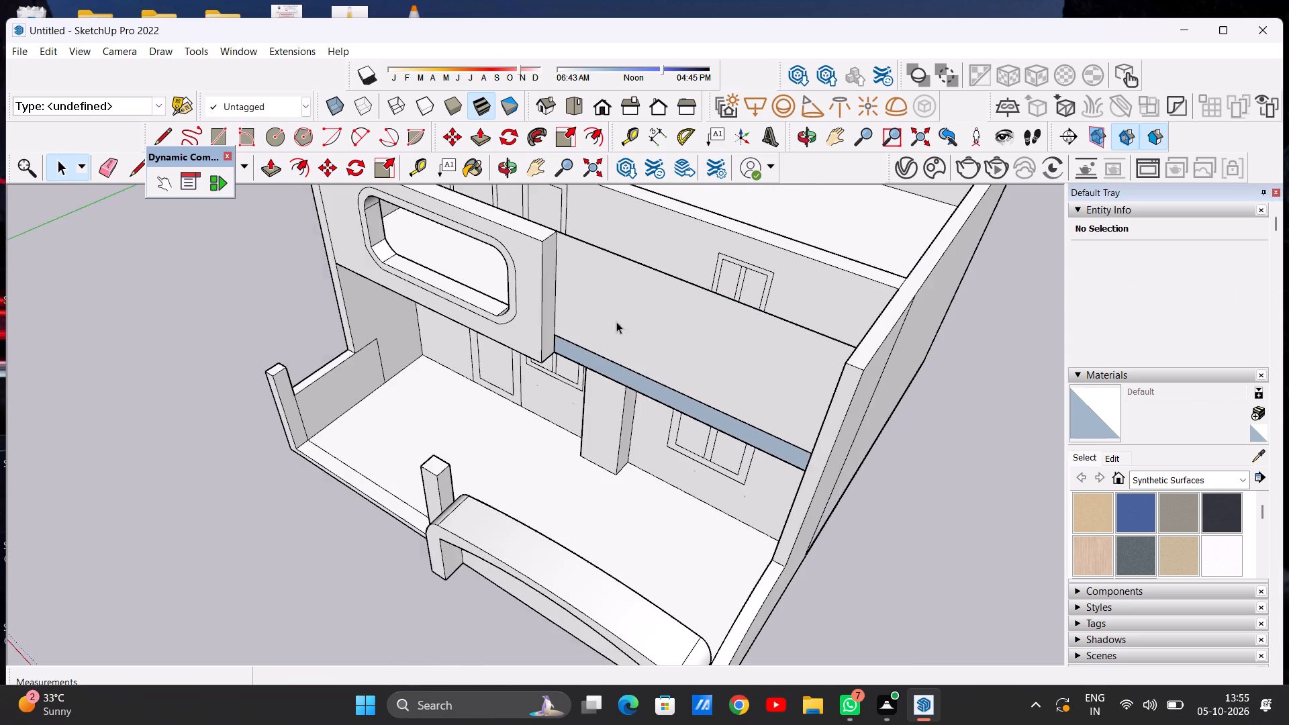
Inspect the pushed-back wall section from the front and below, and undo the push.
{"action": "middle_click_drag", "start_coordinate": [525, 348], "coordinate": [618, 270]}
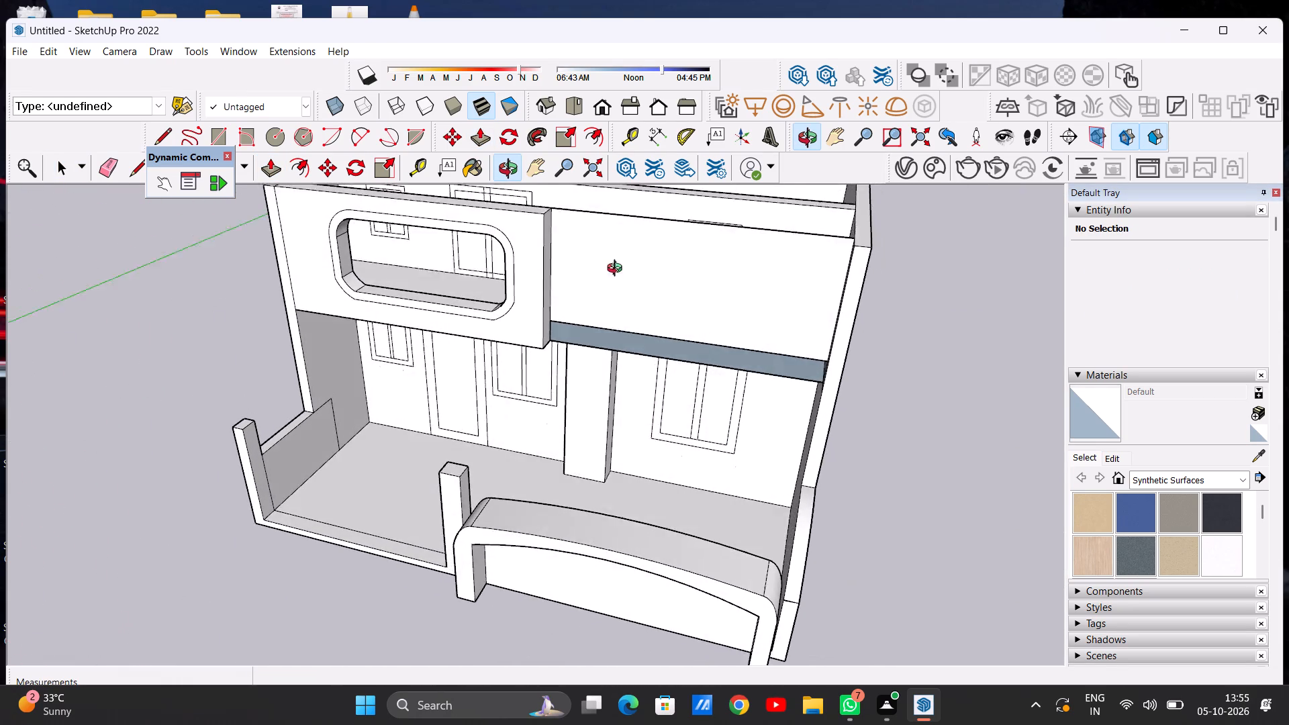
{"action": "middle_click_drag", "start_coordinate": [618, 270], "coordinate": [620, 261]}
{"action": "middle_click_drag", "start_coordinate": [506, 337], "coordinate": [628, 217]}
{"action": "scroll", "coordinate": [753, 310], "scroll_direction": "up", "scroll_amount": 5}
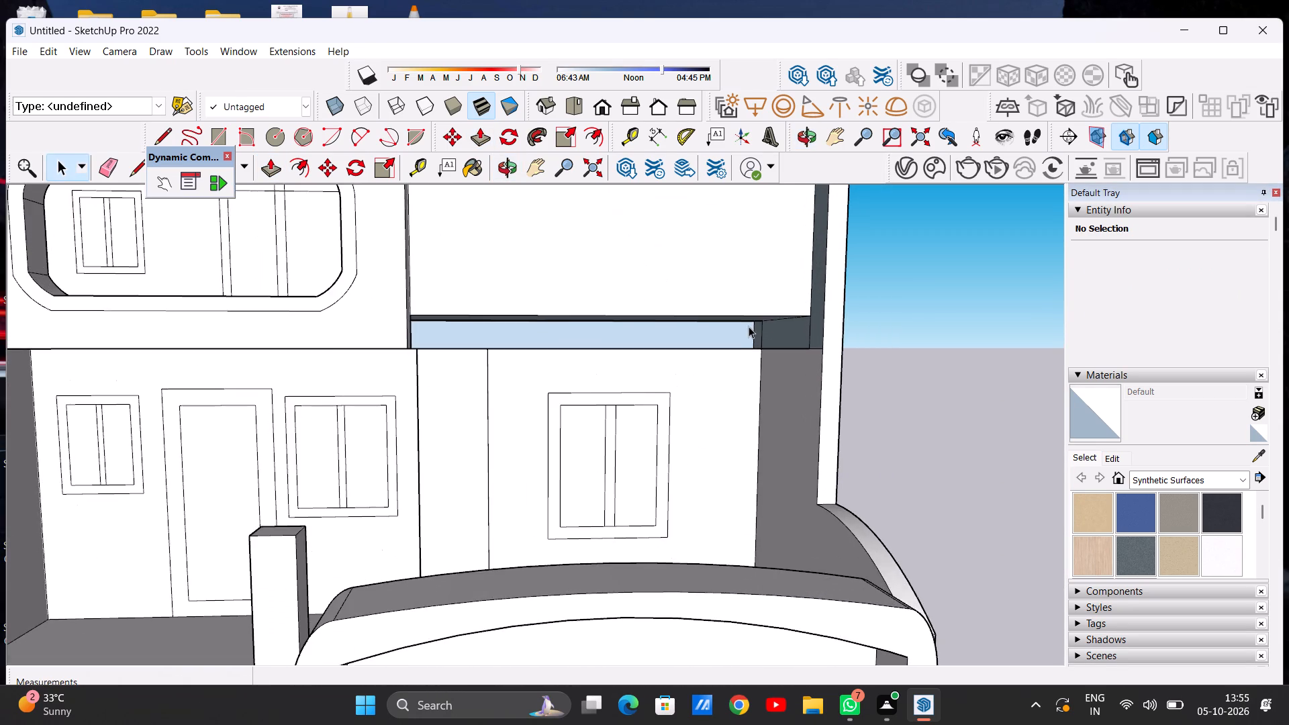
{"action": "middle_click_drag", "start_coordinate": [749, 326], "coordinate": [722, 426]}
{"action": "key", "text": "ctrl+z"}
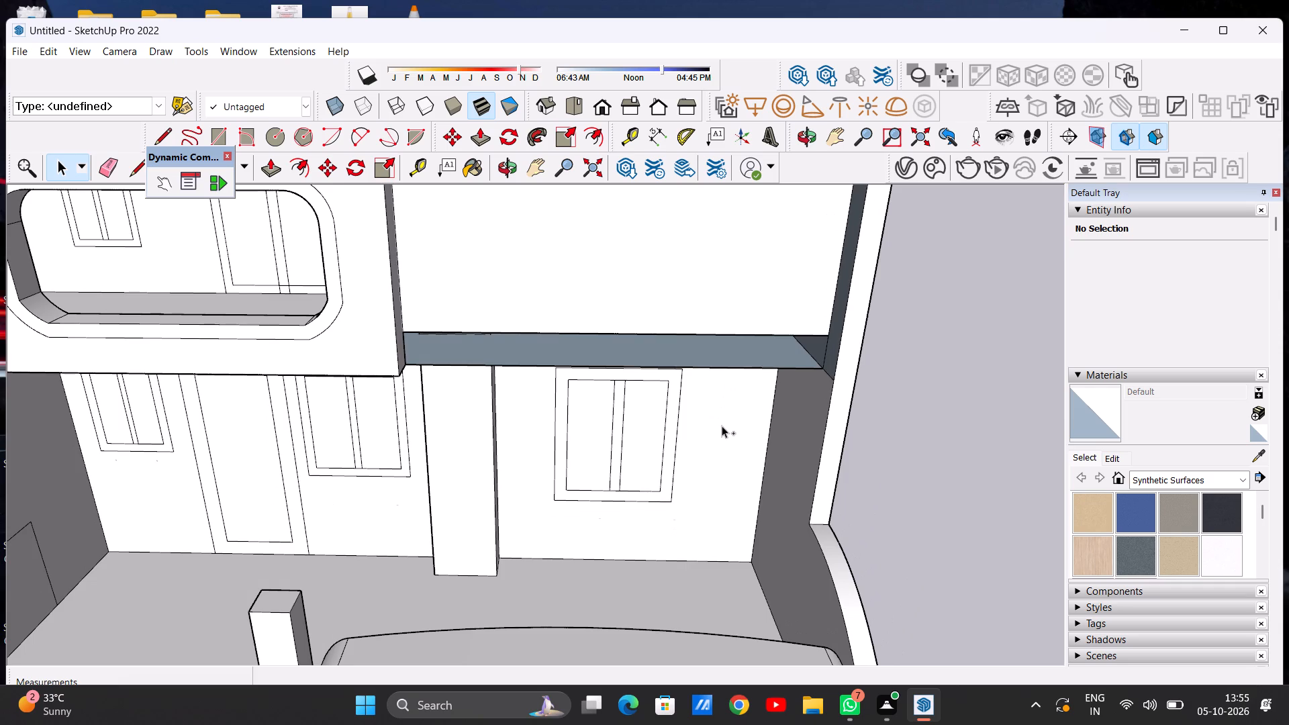
Examine the blank section of the upper front wall from below, from above and from its inner side.
{"action": "scroll", "coordinate": [653, 376], "scroll_direction": "down", "scroll_amount": 10}
{"action": "middle_click_drag", "start_coordinate": [580, 376], "coordinate": [626, 160]}
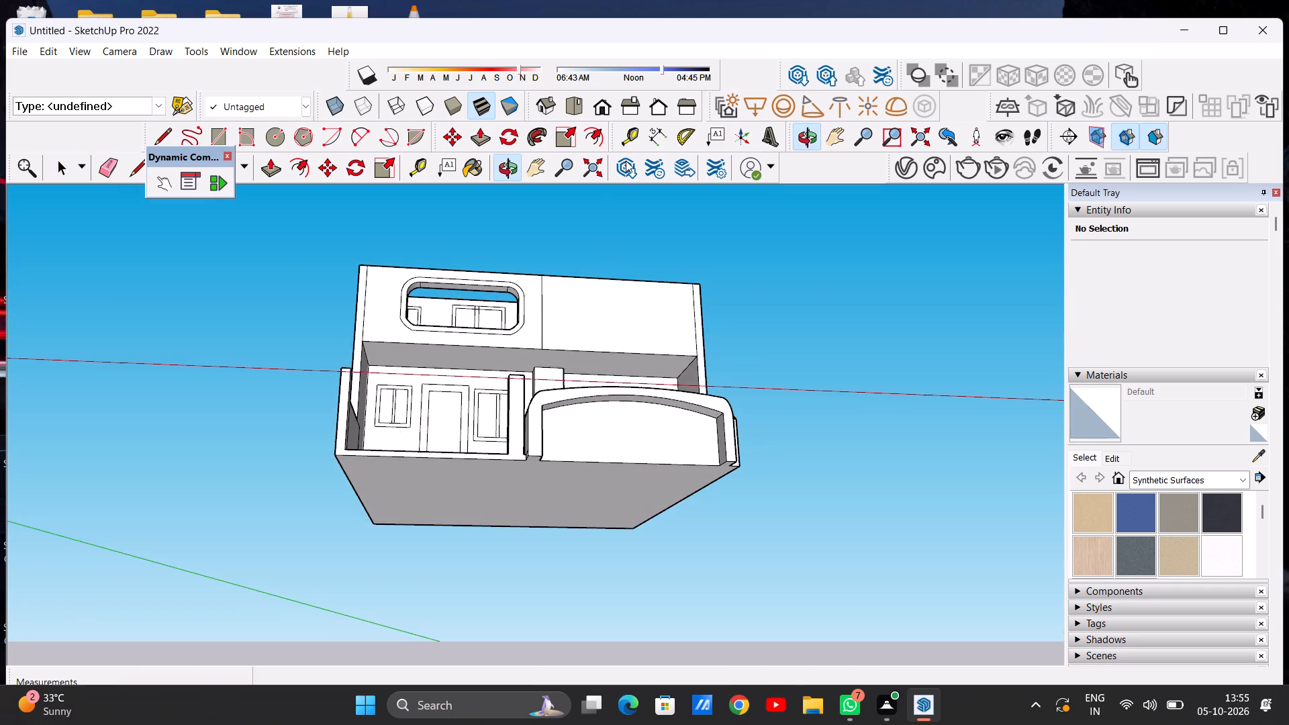
{"action": "middle_click_drag", "start_coordinate": [626, 160], "coordinate": [626, 161]}
{"action": "middle_click_drag", "start_coordinate": [596, 314], "coordinate": [572, 257]}
{"action": "scroll", "coordinate": [671, 379], "scroll_direction": "up", "scroll_amount": 8}
{"action": "middle_click_drag", "start_coordinate": [628, 326], "coordinate": [621, 358]}
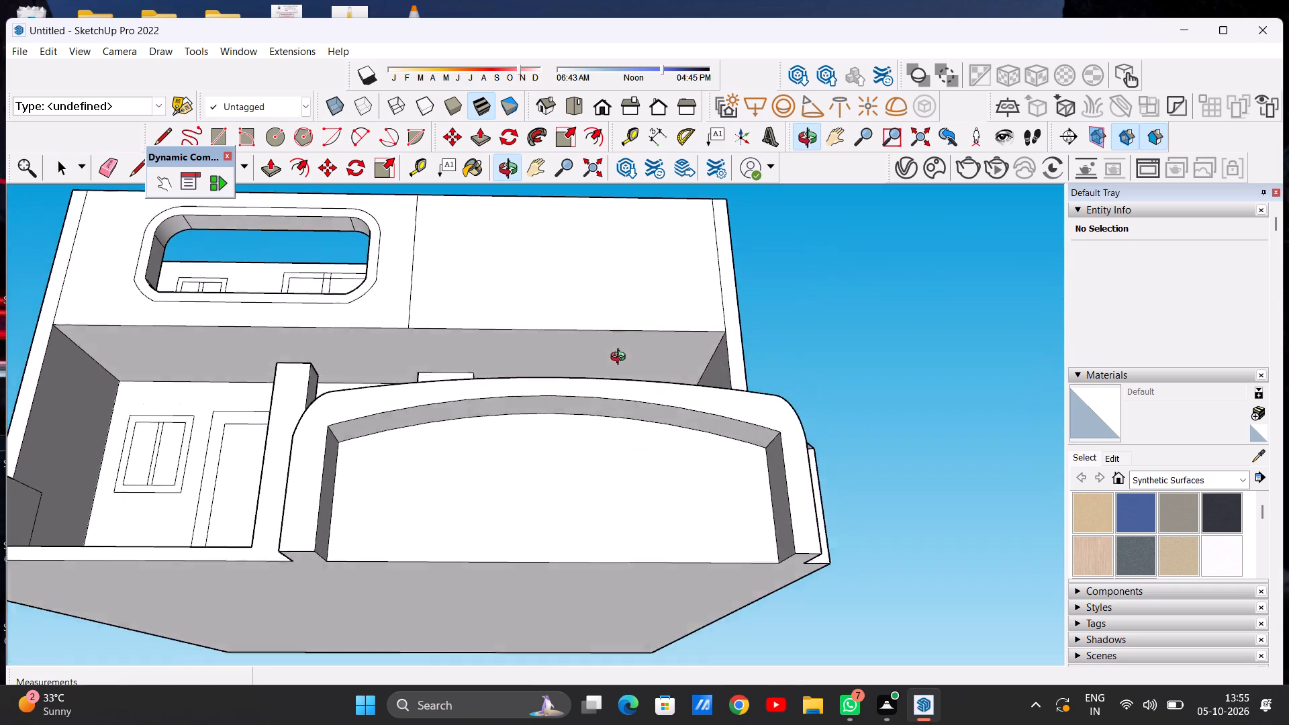
{"action": "middle_click_drag", "start_coordinate": [621, 358], "coordinate": [618, 371]}
{"action": "scroll", "coordinate": [557, 373], "scroll_direction": "up", "scroll_amount": 8}
{"action": "scroll", "coordinate": [595, 370], "scroll_direction": "down", "scroll_amount": 18}
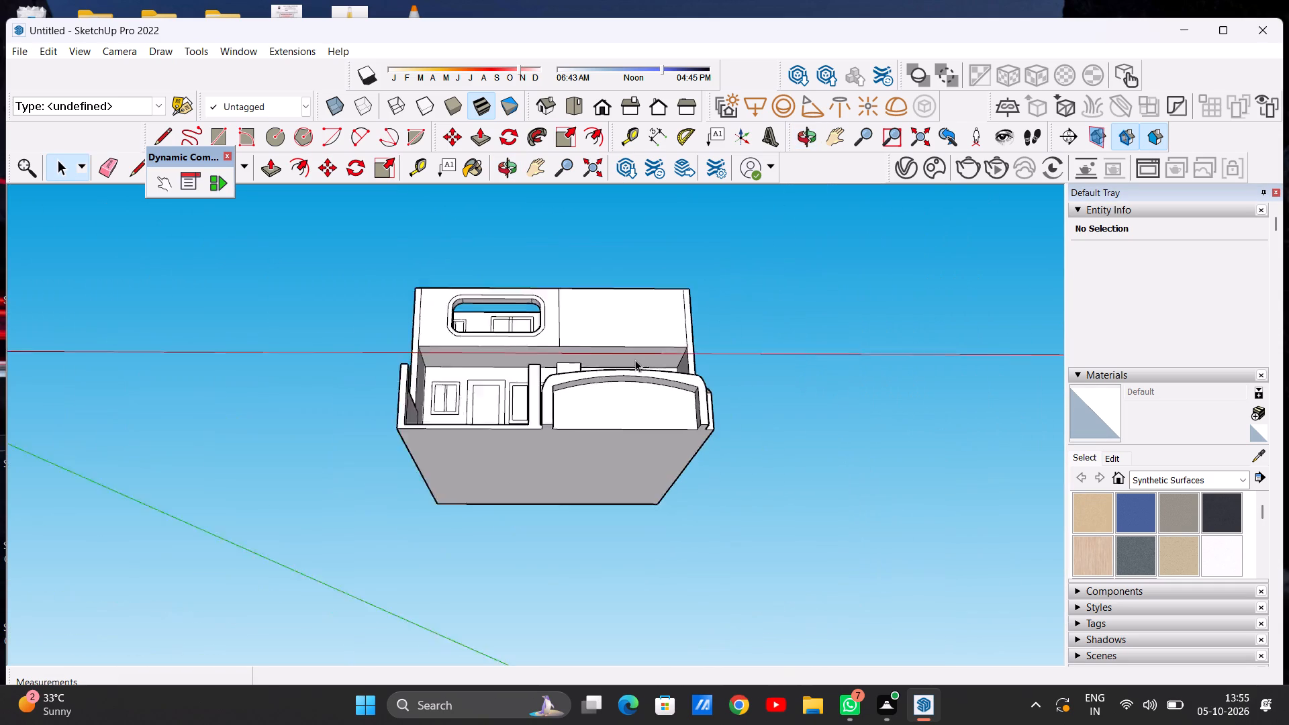
{"action": "scroll", "coordinate": [635, 360], "scroll_direction": "down", "scroll_amount": 1}
{"action": "middle_click_drag", "start_coordinate": [660, 317], "coordinate": [483, 475]}
{"action": "middle_click_drag", "start_coordinate": [600, 338], "coordinate": [466, 524]}
{"action": "middle_click_drag", "start_coordinate": [630, 371], "coordinate": [298, 367]}
{"action": "scroll", "coordinate": [519, 371], "scroll_direction": "up", "scroll_amount": 8}
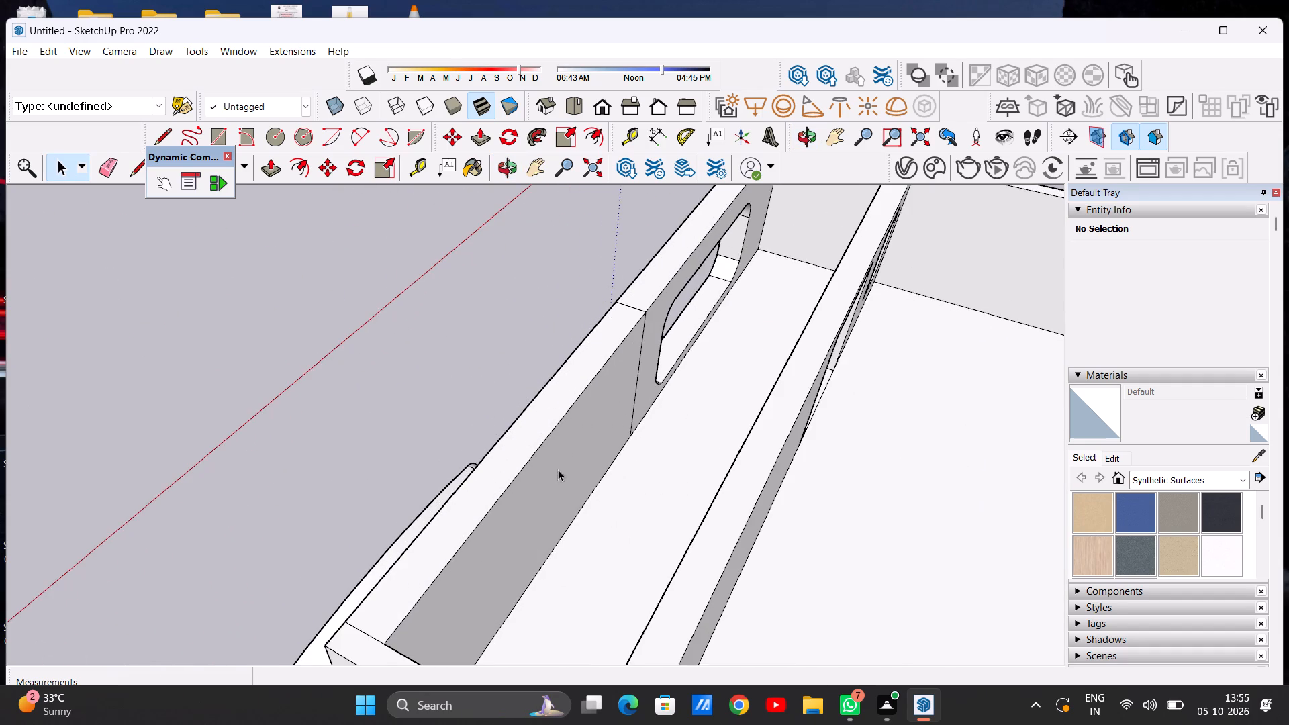
{"action": "middle_click_drag", "start_coordinate": [558, 469], "coordinate": [562, 441]}
{"action": "scroll", "coordinate": [562, 441], "scroll_direction": "up", "scroll_amount": 2}
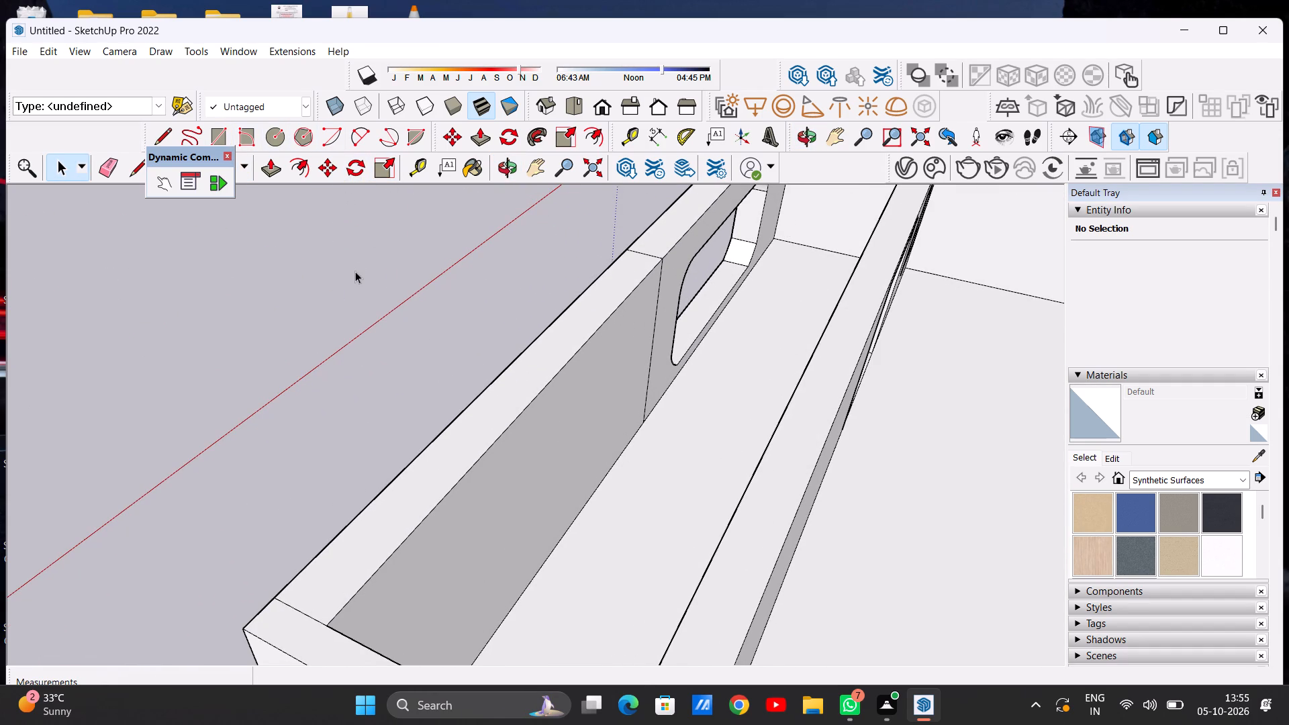
Examine the blank section of the upper front wall from the side, the front and above.
{"action": "scroll", "coordinate": [450, 269], "scroll_direction": "down", "scroll_amount": 8}
{"action": "middle_click_drag", "start_coordinate": [401, 270], "coordinate": [604, 264]}
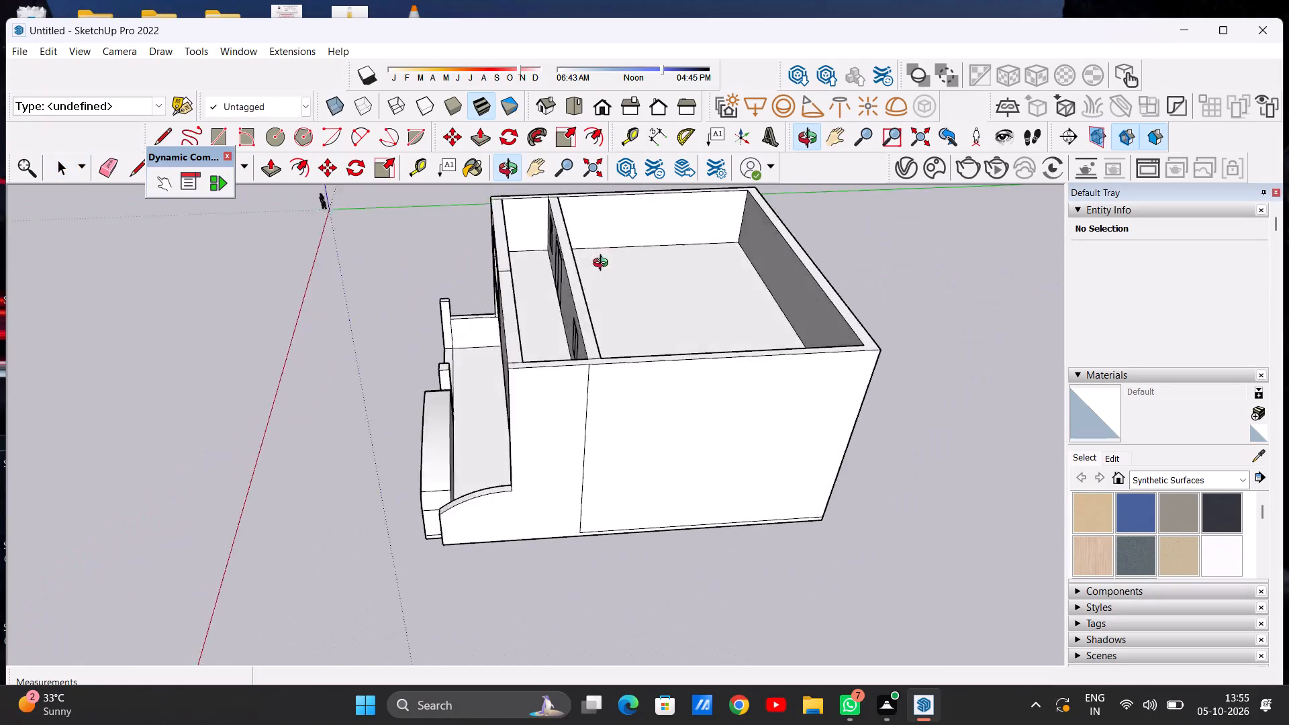
{"action": "middle_click_drag", "start_coordinate": [604, 264], "coordinate": [730, 222]}
{"action": "scroll", "coordinate": [422, 299], "scroll_direction": "up", "scroll_amount": 6}
{"action": "scroll", "coordinate": [561, 301], "scroll_direction": "down", "scroll_amount": 5}
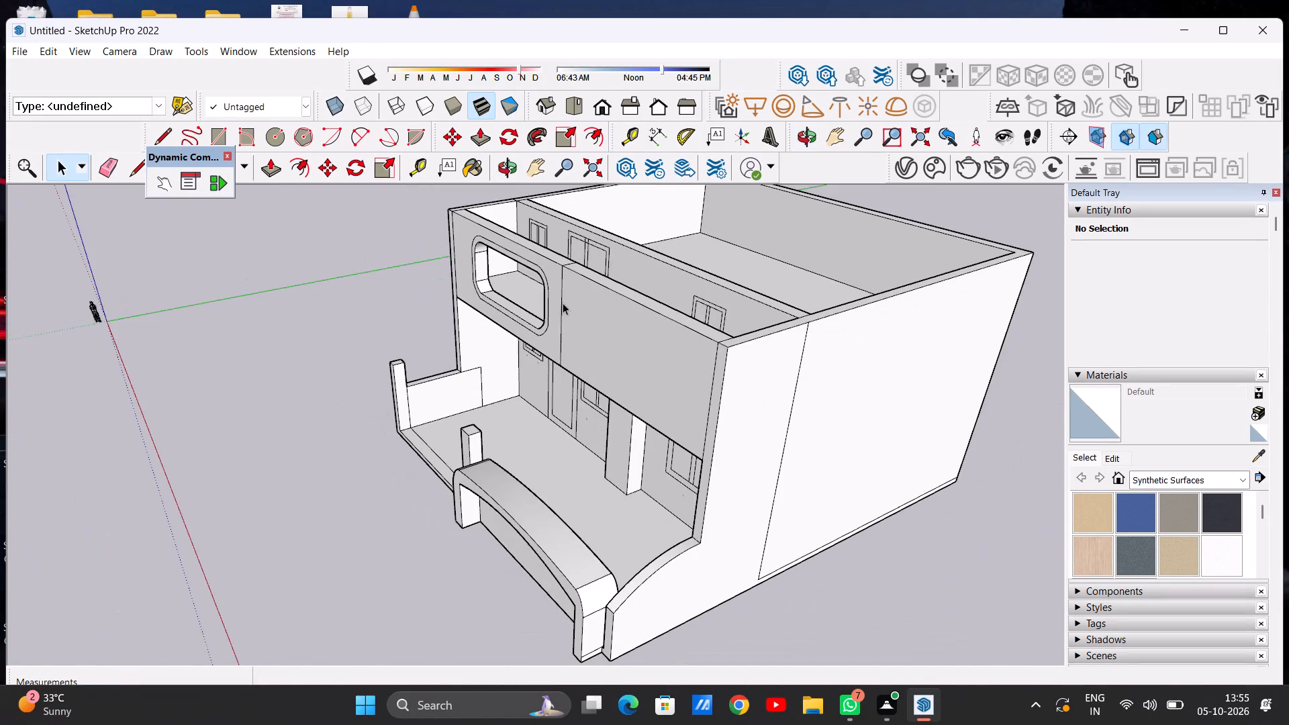
{"action": "middle_click_drag", "start_coordinate": [522, 304], "coordinate": [224, 317]}
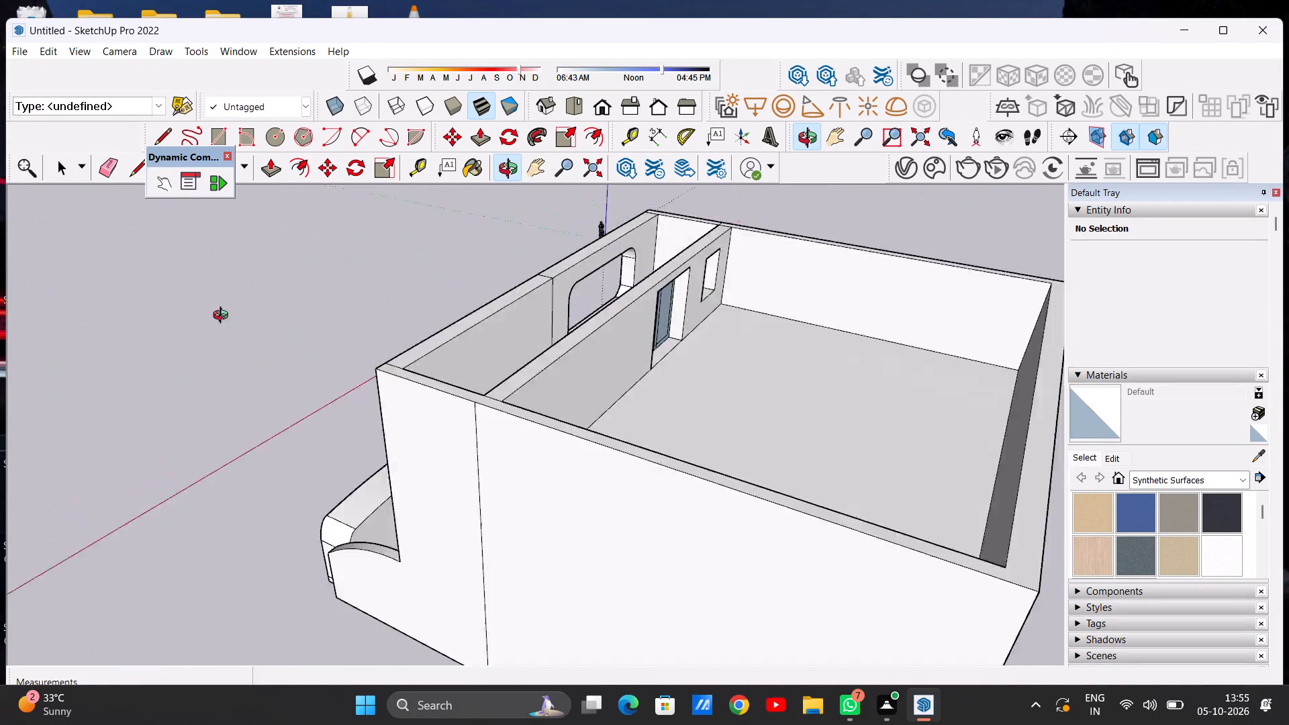
{"action": "middle_click_drag", "start_coordinate": [224, 317], "coordinate": [608, 254]}
{"action": "scroll", "coordinate": [500, 275], "scroll_direction": "up", "scroll_amount": 6}
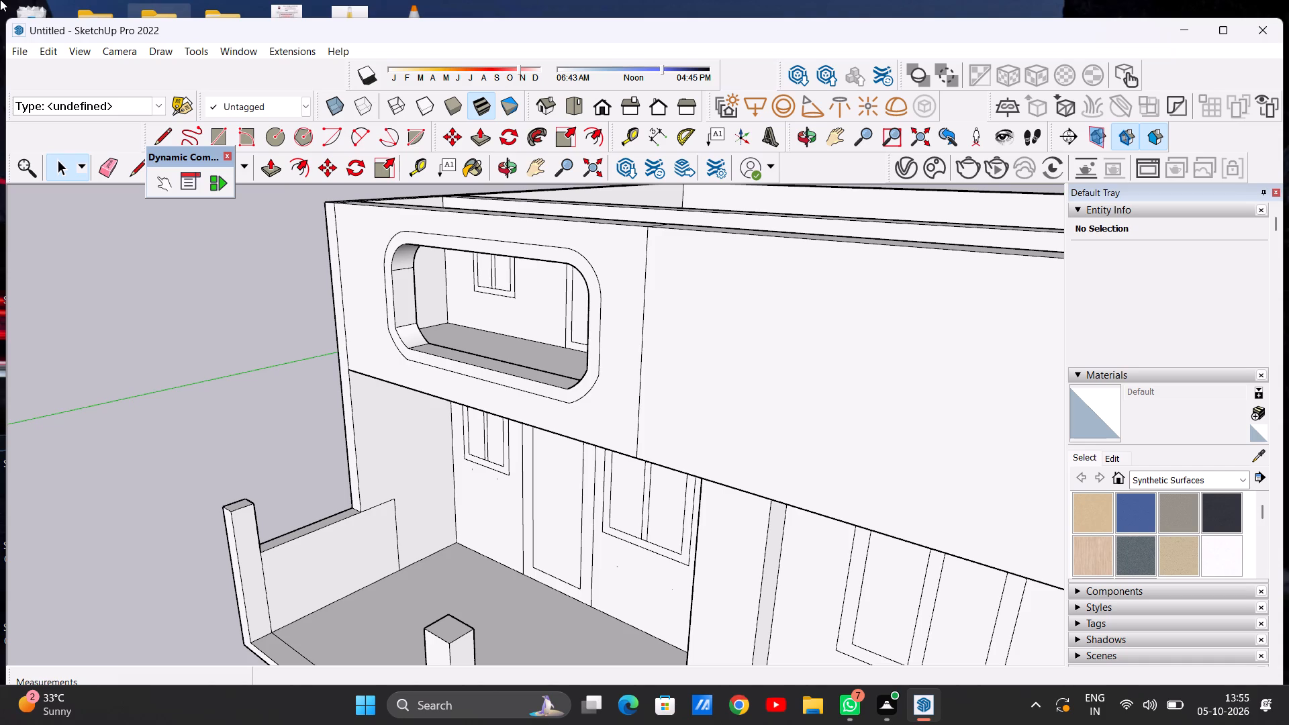
{"action": "scroll", "coordinate": [189, 511], "scroll_direction": "down", "scroll_amount": 8}
{"action": "scroll", "coordinate": [188, 504], "scroll_direction": "up", "scroll_amount": 1}
{"action": "scroll", "coordinate": [188, 504], "scroll_direction": "down", "scroll_amount": 20}
{"action": "scroll", "coordinate": [188, 504], "scroll_direction": "down", "scroll_amount": 14}
{"action": "scroll", "coordinate": [307, 419], "scroll_direction": "up", "scroll_amount": 7}
{"action": "middle_click_drag", "start_coordinate": [286, 439], "coordinate": [409, 388]}
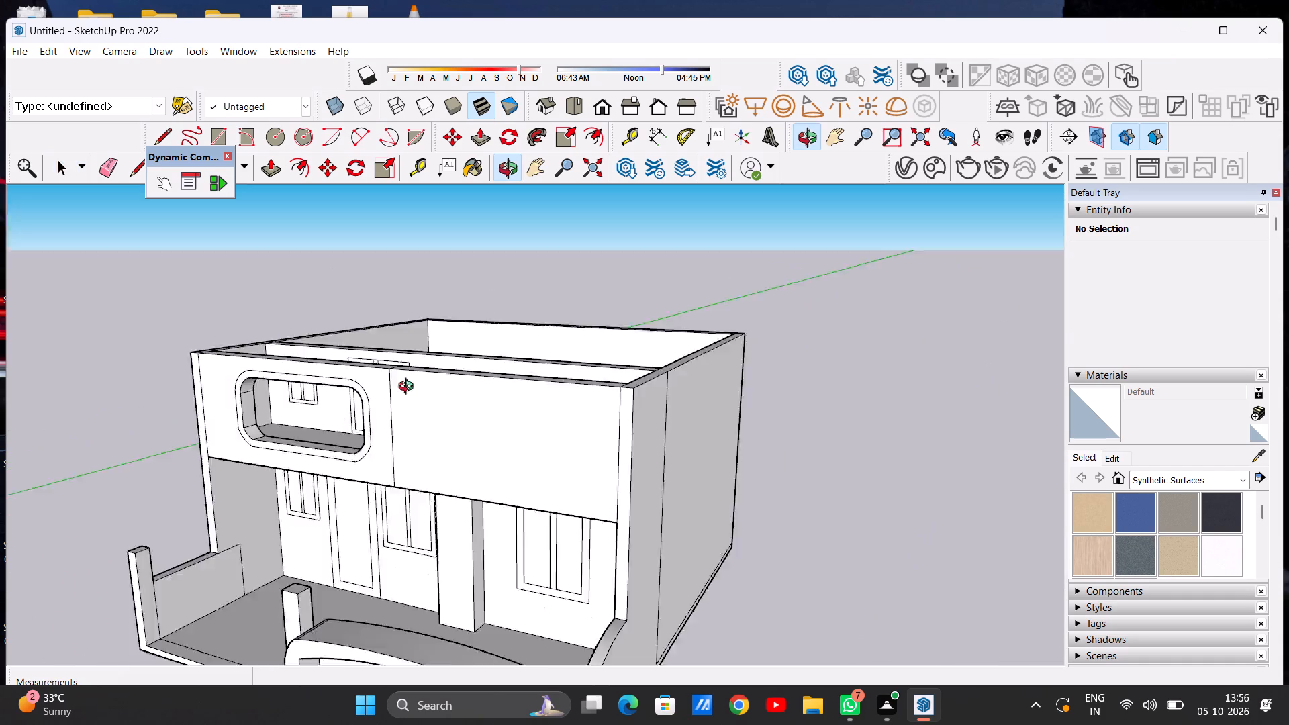
{"action": "middle_click_drag", "start_coordinate": [409, 388], "coordinate": [289, 485]}
{"action": "scroll", "coordinate": [289, 485], "scroll_direction": "up", "scroll_amount": 1}
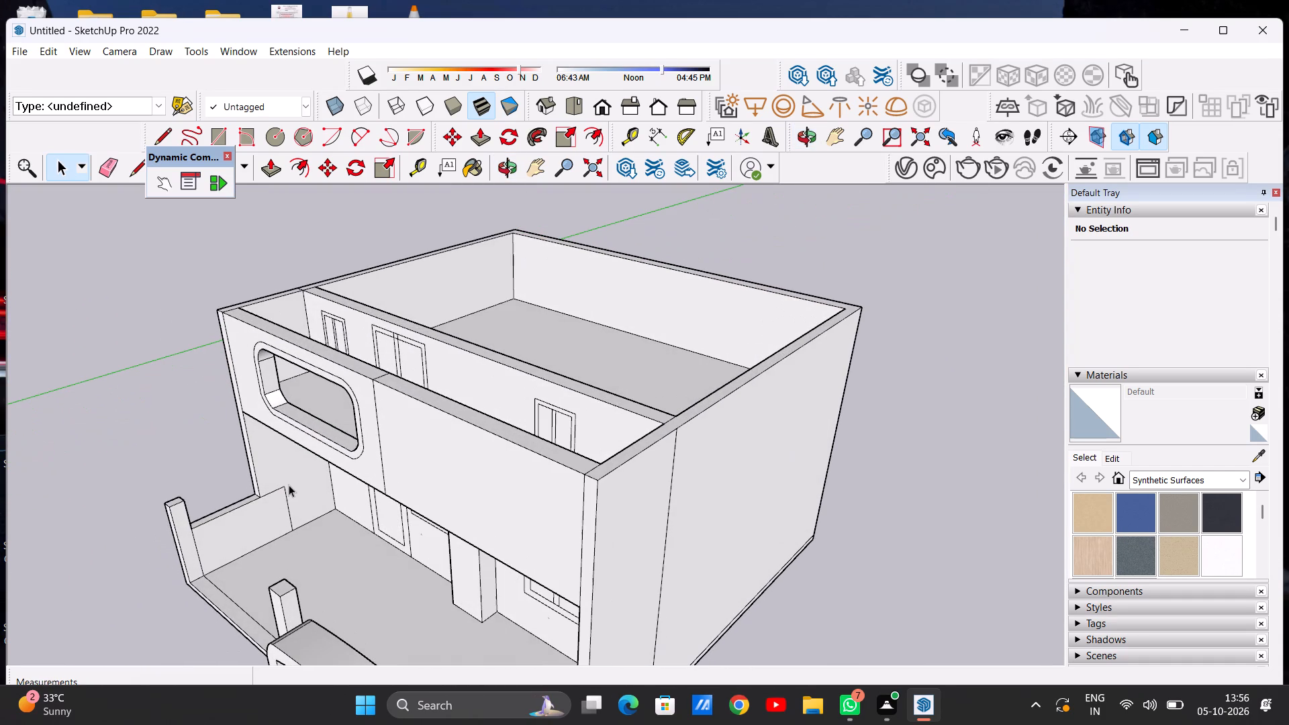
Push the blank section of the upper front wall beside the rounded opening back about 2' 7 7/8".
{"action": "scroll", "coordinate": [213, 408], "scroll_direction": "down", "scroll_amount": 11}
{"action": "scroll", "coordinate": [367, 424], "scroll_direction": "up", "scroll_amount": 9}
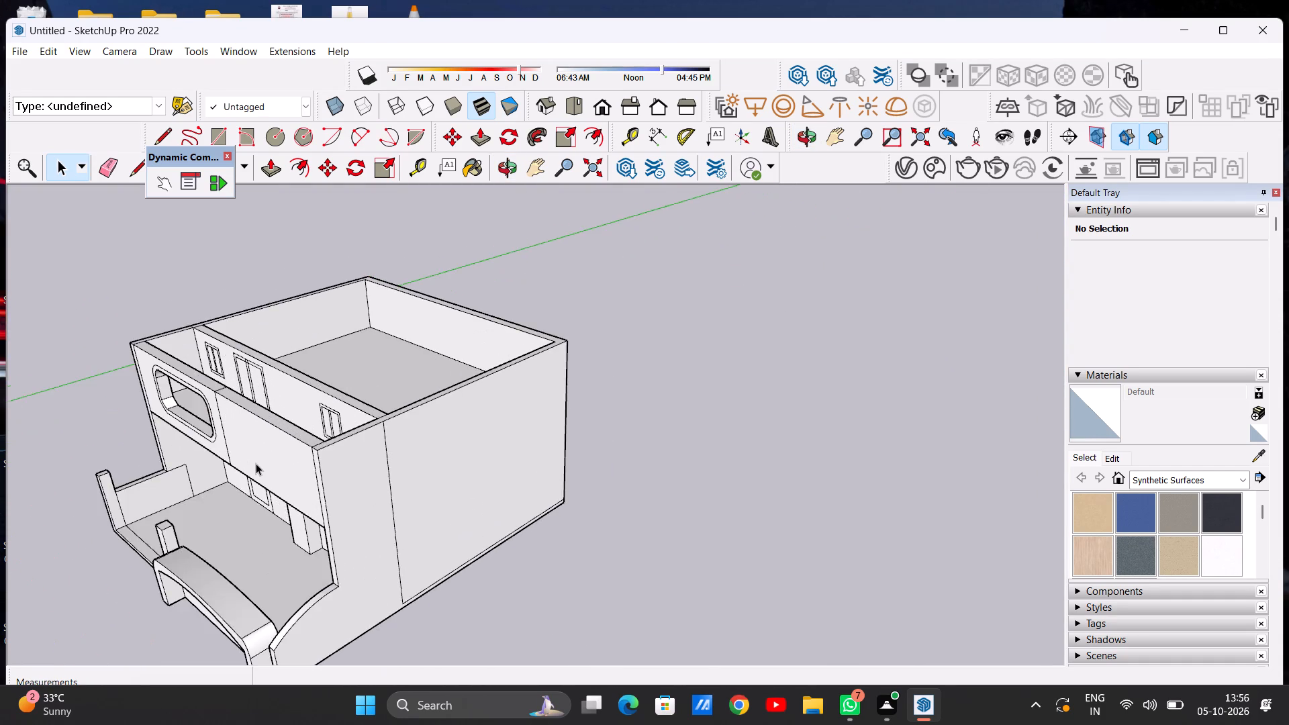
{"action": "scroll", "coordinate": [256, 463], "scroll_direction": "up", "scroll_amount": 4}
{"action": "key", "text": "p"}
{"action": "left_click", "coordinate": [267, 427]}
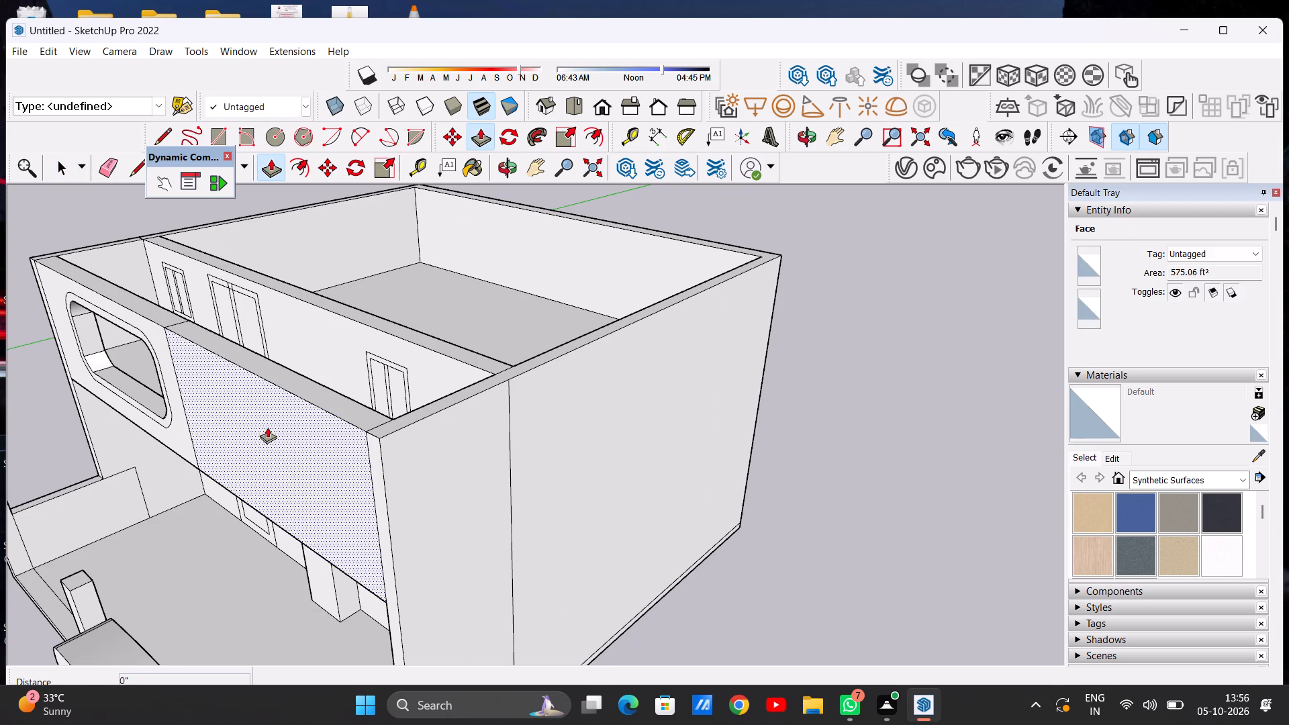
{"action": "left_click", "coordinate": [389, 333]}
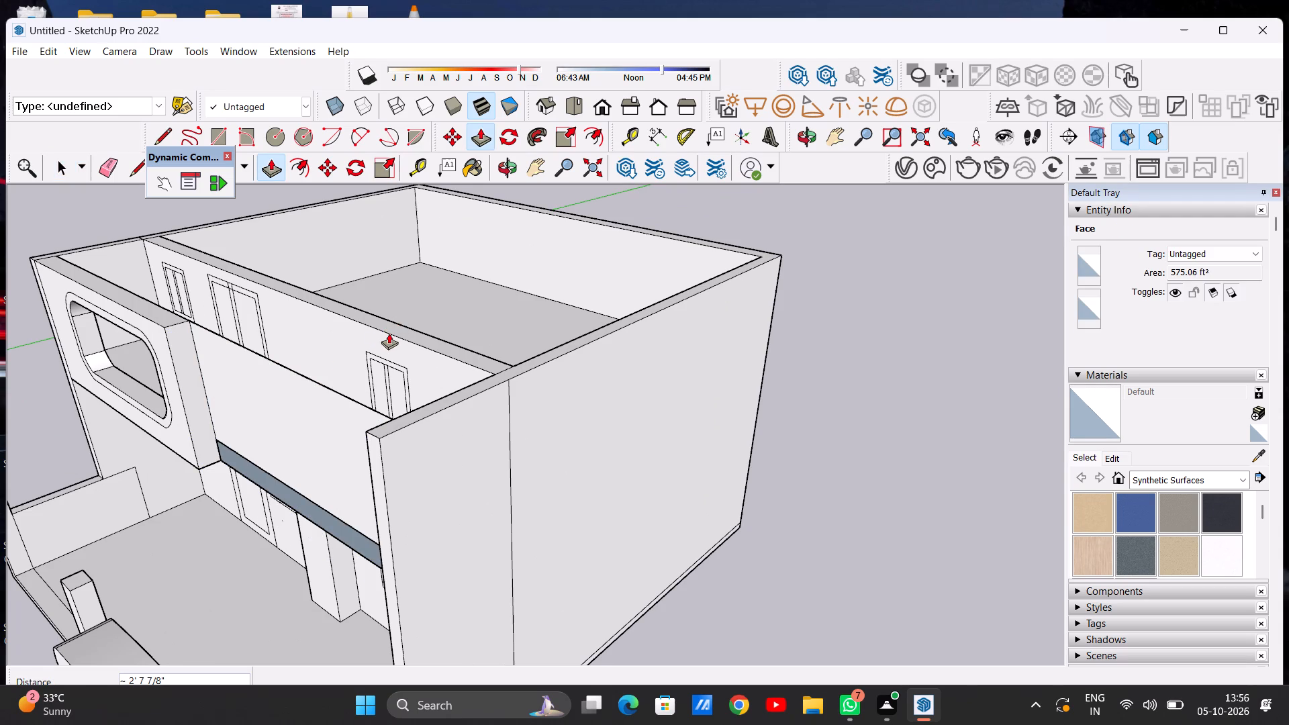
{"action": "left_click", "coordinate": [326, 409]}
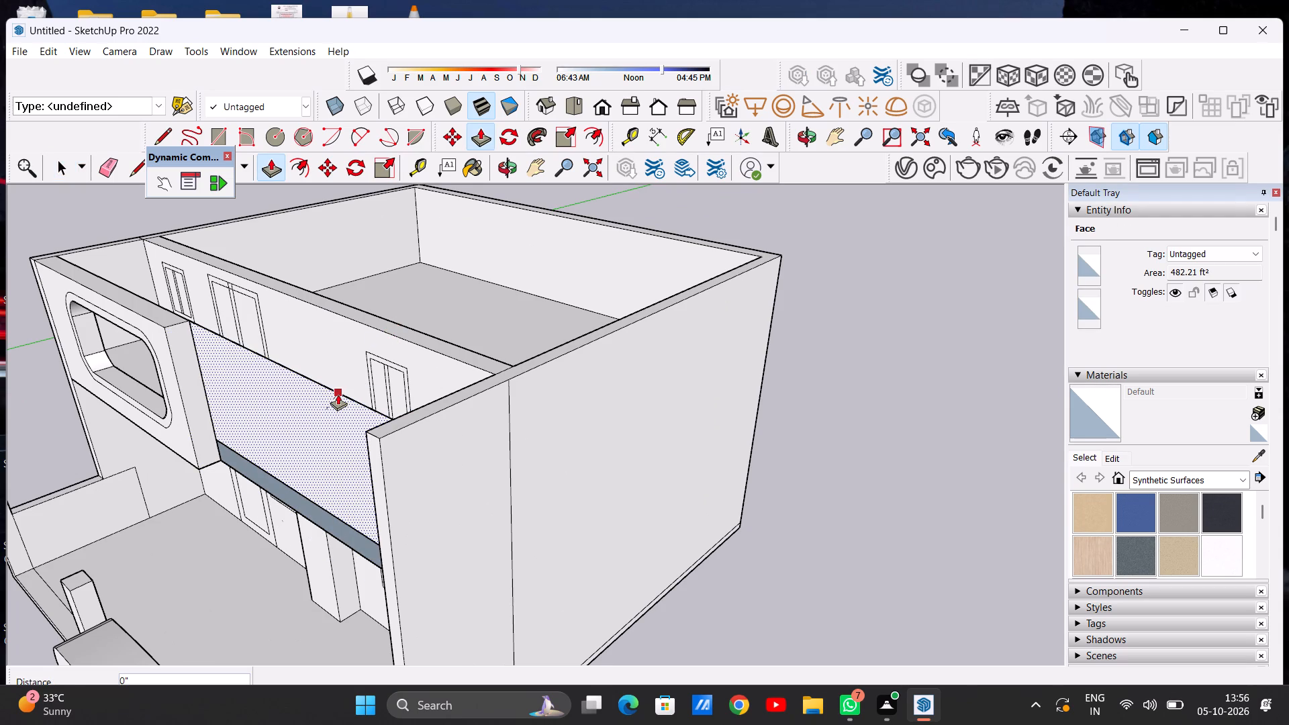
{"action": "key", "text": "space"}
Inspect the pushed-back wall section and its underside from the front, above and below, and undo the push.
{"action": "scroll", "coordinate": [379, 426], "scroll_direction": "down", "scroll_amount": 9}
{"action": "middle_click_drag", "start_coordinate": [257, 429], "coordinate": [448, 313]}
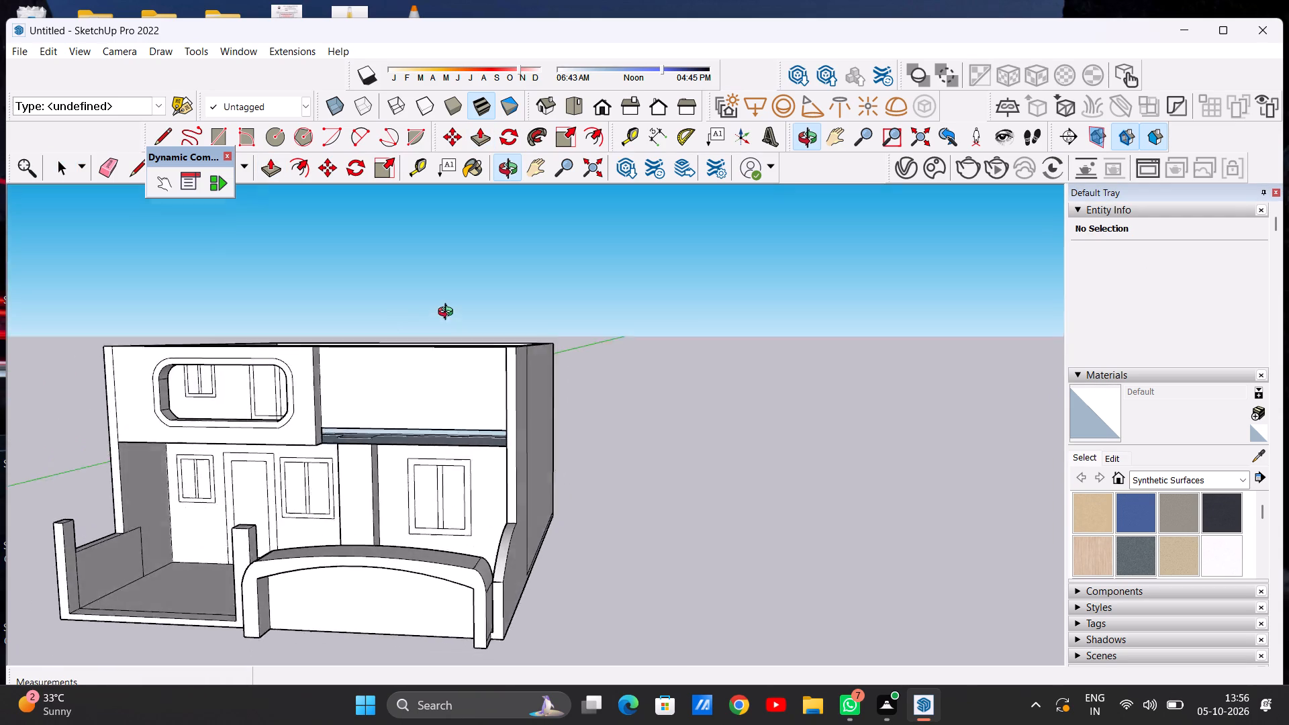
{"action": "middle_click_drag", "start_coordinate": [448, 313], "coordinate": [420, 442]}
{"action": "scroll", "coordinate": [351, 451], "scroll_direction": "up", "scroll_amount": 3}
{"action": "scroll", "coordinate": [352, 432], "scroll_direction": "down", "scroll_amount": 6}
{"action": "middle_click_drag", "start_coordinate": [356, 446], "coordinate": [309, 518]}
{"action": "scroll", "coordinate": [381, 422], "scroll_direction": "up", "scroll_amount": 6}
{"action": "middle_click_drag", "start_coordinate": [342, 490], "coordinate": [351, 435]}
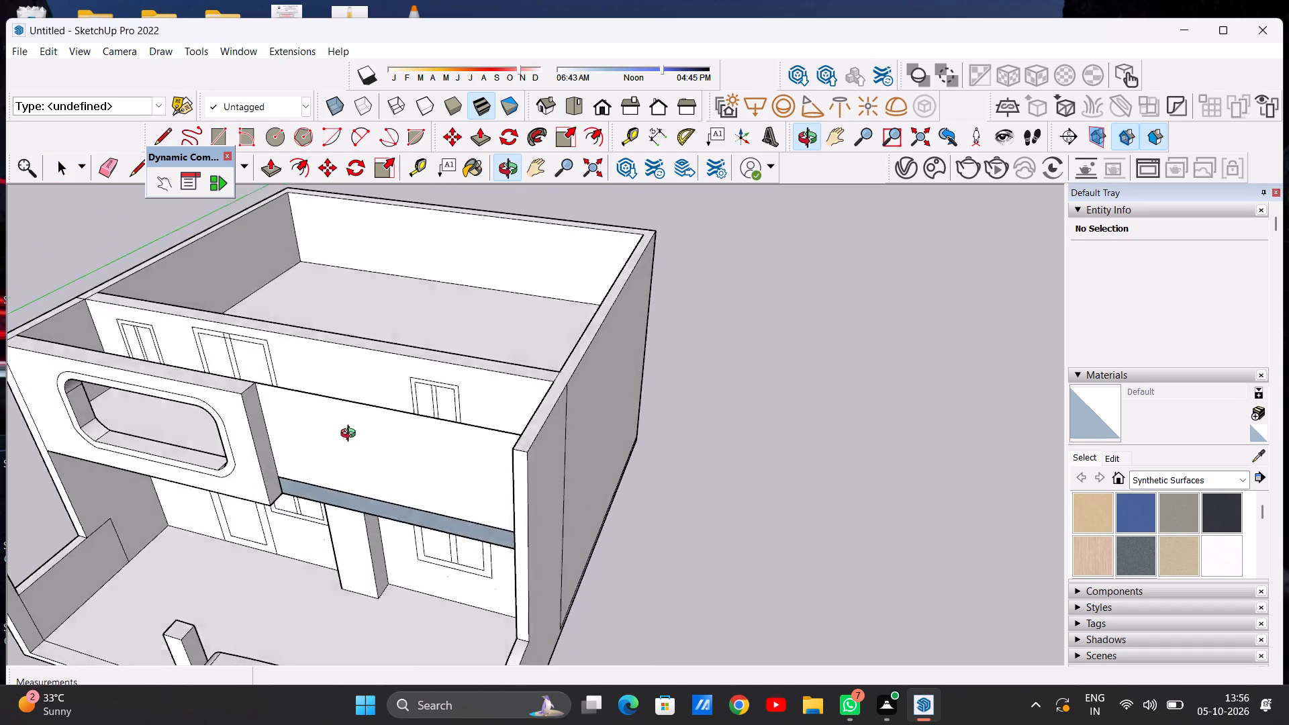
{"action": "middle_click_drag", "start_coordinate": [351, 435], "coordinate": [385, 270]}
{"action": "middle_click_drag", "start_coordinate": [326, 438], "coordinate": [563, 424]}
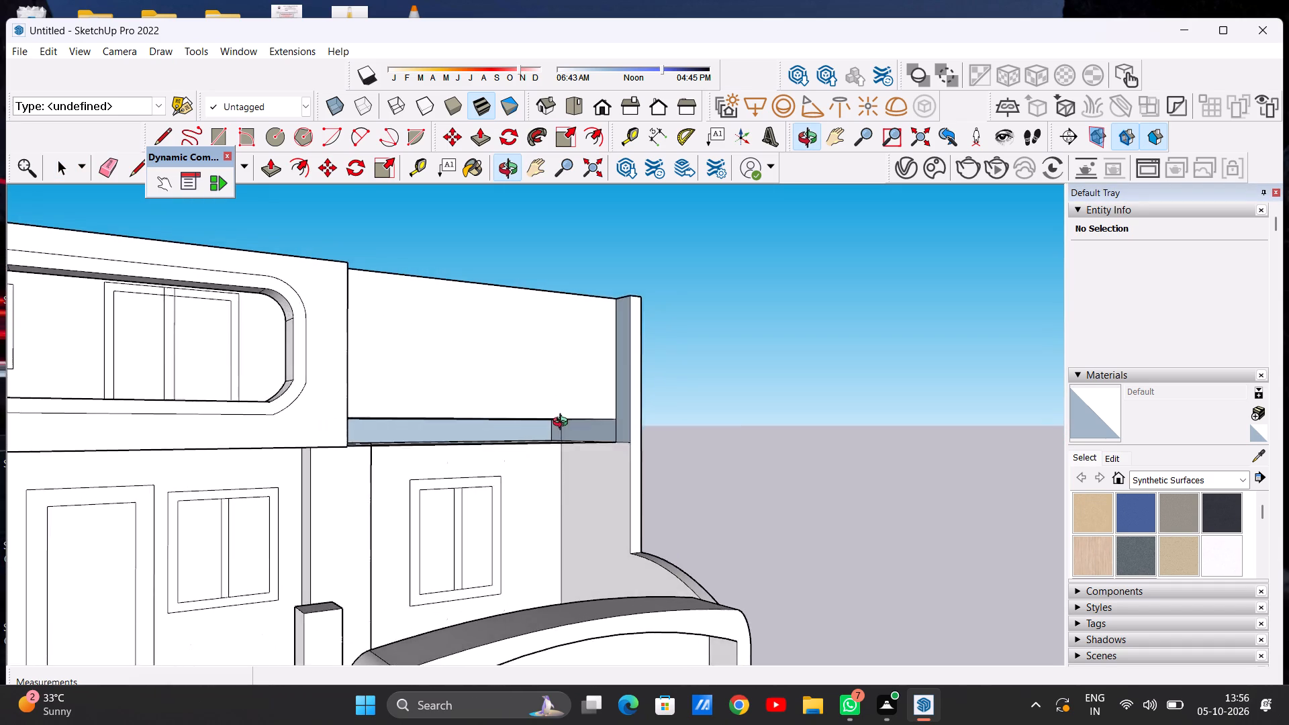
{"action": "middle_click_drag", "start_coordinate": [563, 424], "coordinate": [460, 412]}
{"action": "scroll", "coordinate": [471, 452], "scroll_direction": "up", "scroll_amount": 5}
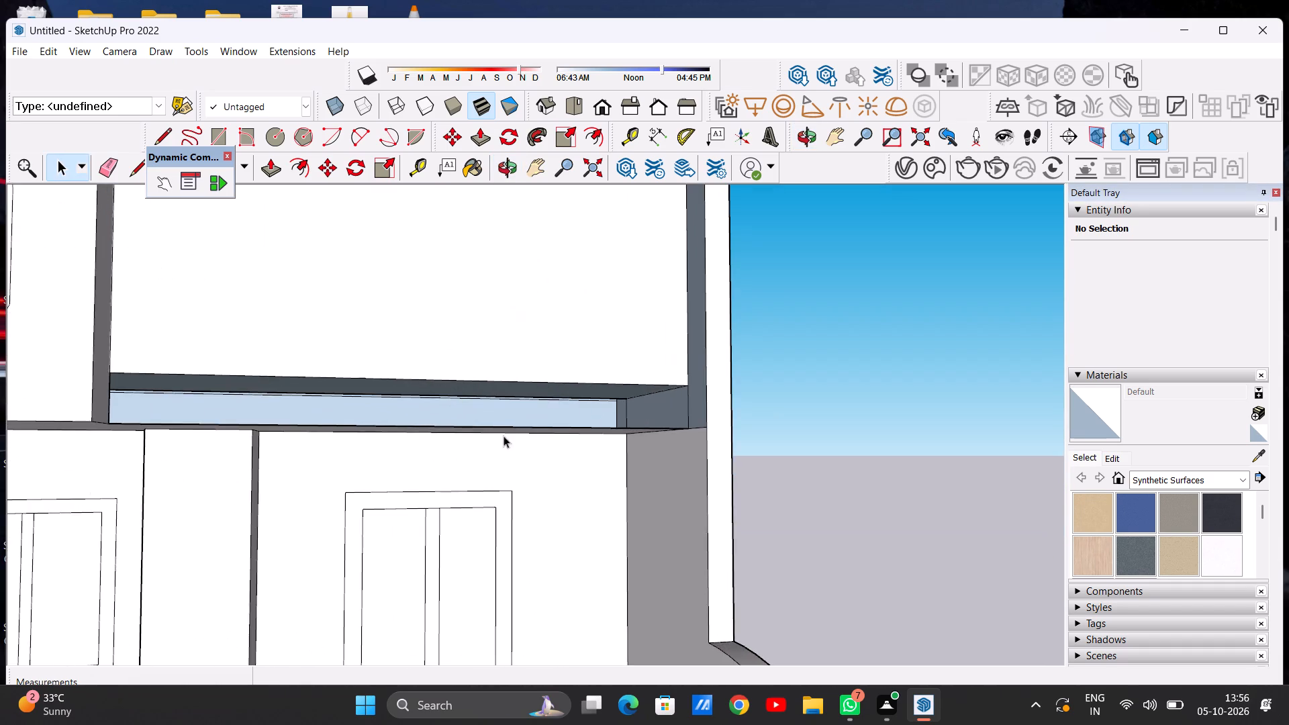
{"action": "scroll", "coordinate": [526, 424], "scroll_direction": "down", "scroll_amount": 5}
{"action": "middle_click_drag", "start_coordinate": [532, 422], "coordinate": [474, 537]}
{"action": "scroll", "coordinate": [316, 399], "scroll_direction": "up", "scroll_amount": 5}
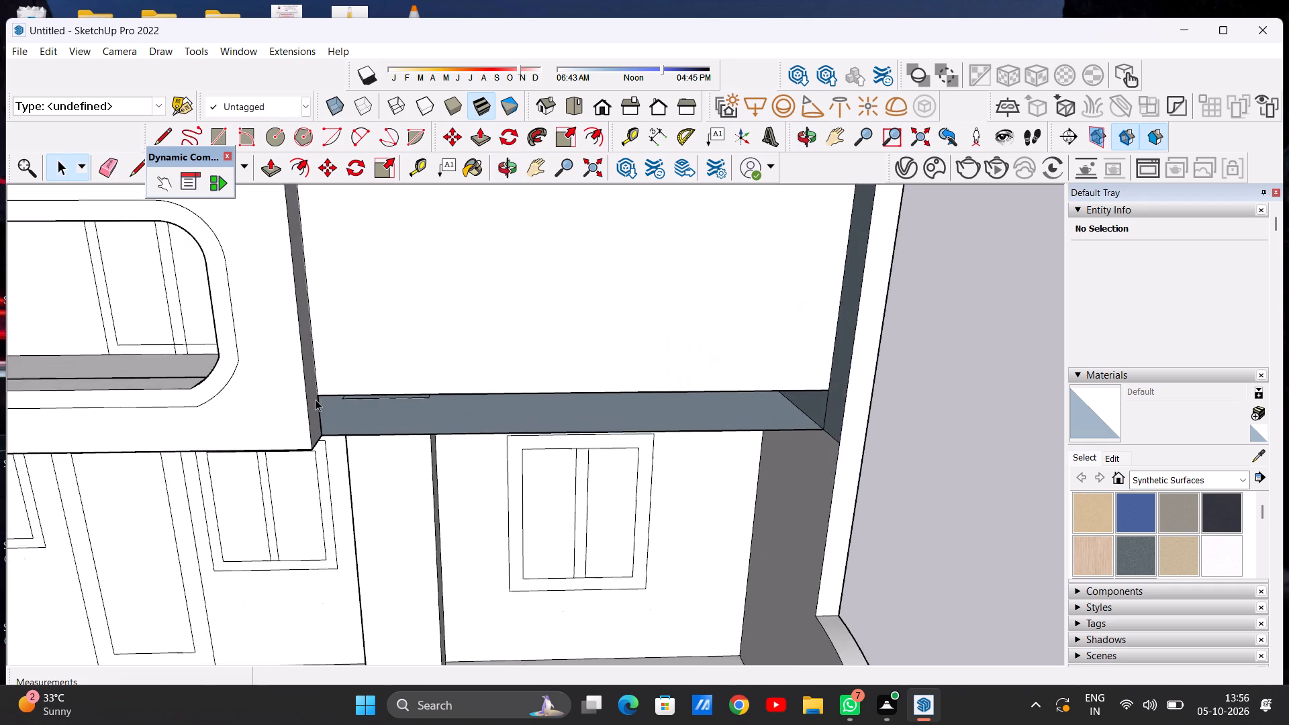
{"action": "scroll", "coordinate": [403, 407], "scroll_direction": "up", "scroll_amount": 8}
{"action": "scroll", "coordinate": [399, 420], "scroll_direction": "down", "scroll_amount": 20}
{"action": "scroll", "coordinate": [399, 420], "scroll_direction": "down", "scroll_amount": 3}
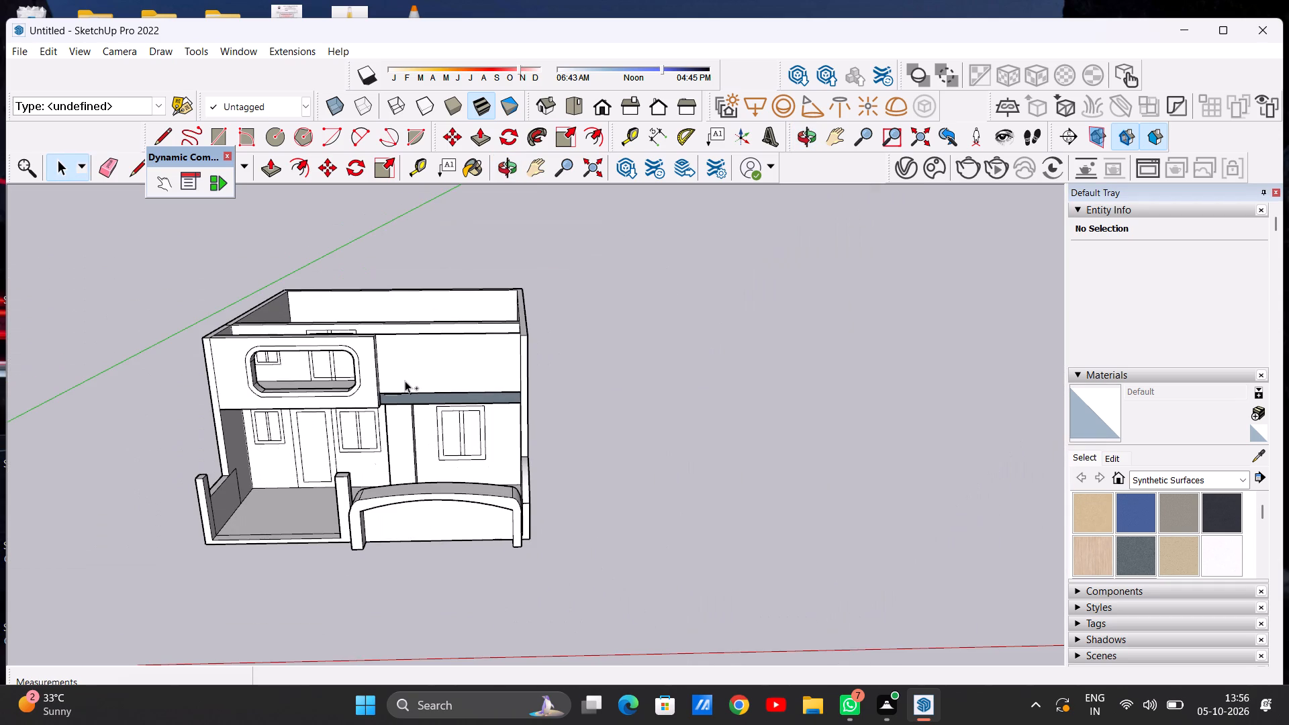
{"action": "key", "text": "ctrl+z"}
Examine the blank section of the upper front wall and its dividing line from the front and above.
{"action": "scroll", "coordinate": [398, 352], "scroll_direction": "up", "scroll_amount": 8}
{"action": "middle_click_drag", "start_coordinate": [431, 356], "coordinate": [383, 399]}
{"action": "scroll", "coordinate": [398, 375], "scroll_direction": "up", "scroll_amount": 1}
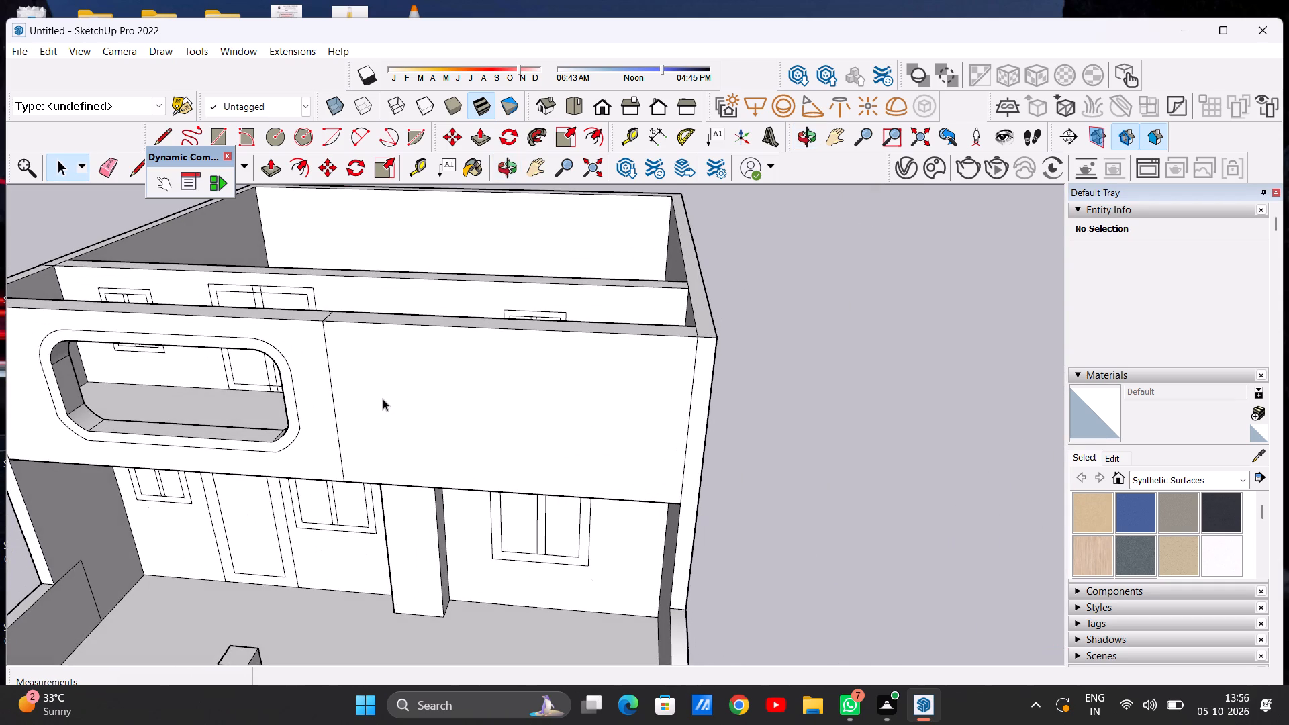
{"action": "scroll", "coordinate": [381, 379], "scroll_direction": "down", "scroll_amount": 16}
{"action": "scroll", "coordinate": [507, 352], "scroll_direction": "up", "scroll_amount": 8}
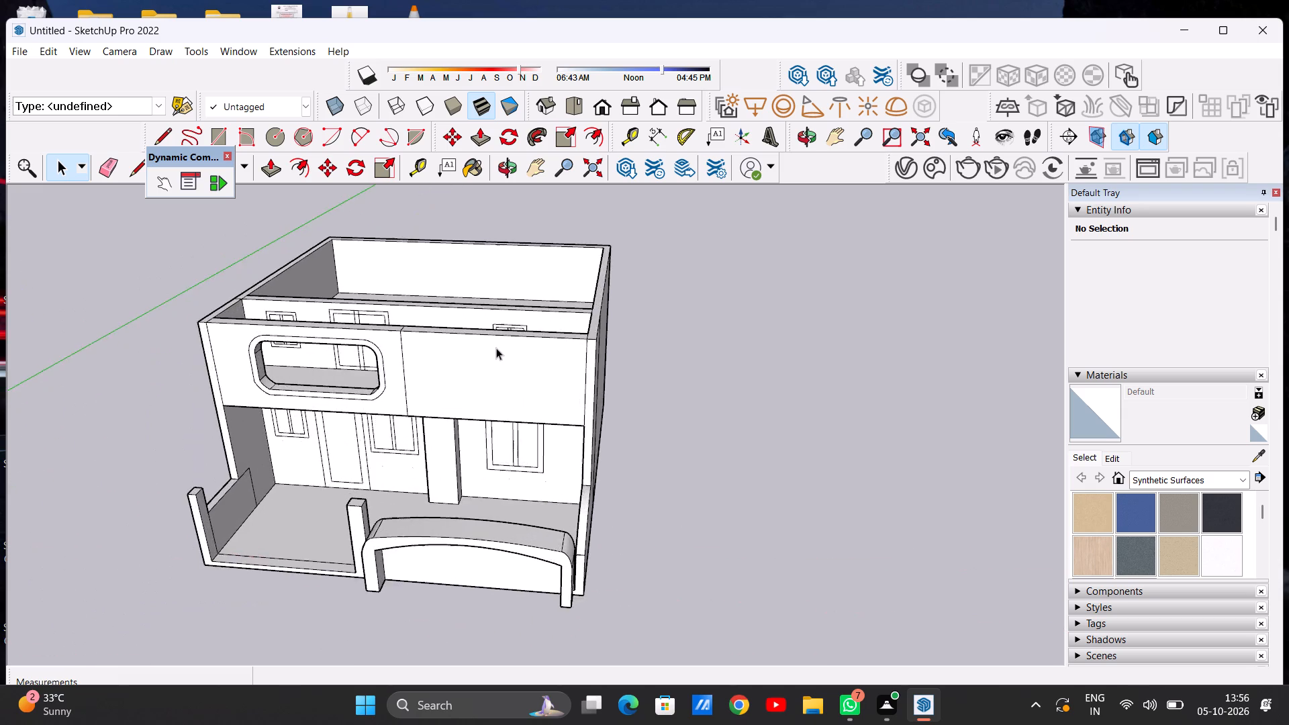
{"action": "scroll", "coordinate": [481, 362], "scroll_direction": "down", "scroll_amount": 5}
{"action": "middle_click_drag", "start_coordinate": [391, 381], "coordinate": [203, 442]}
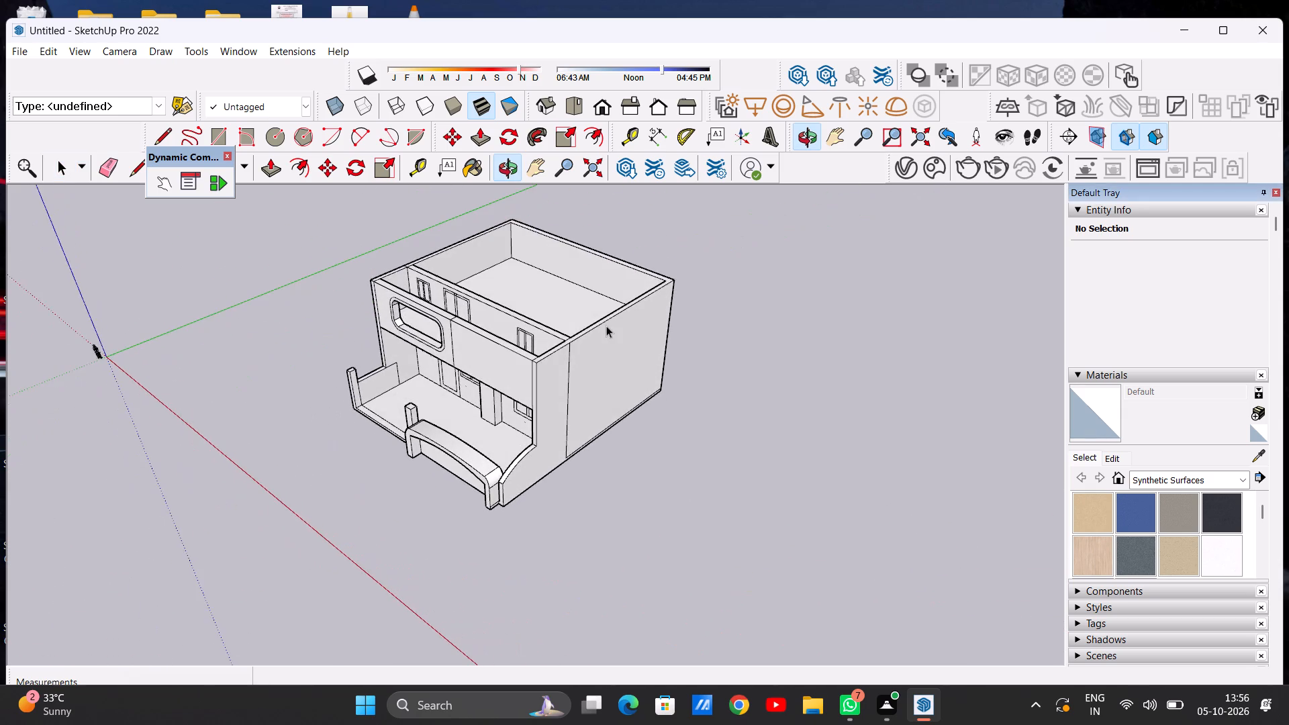
{"action": "scroll", "coordinate": [498, 336], "scroll_direction": "up", "scroll_amount": 8}
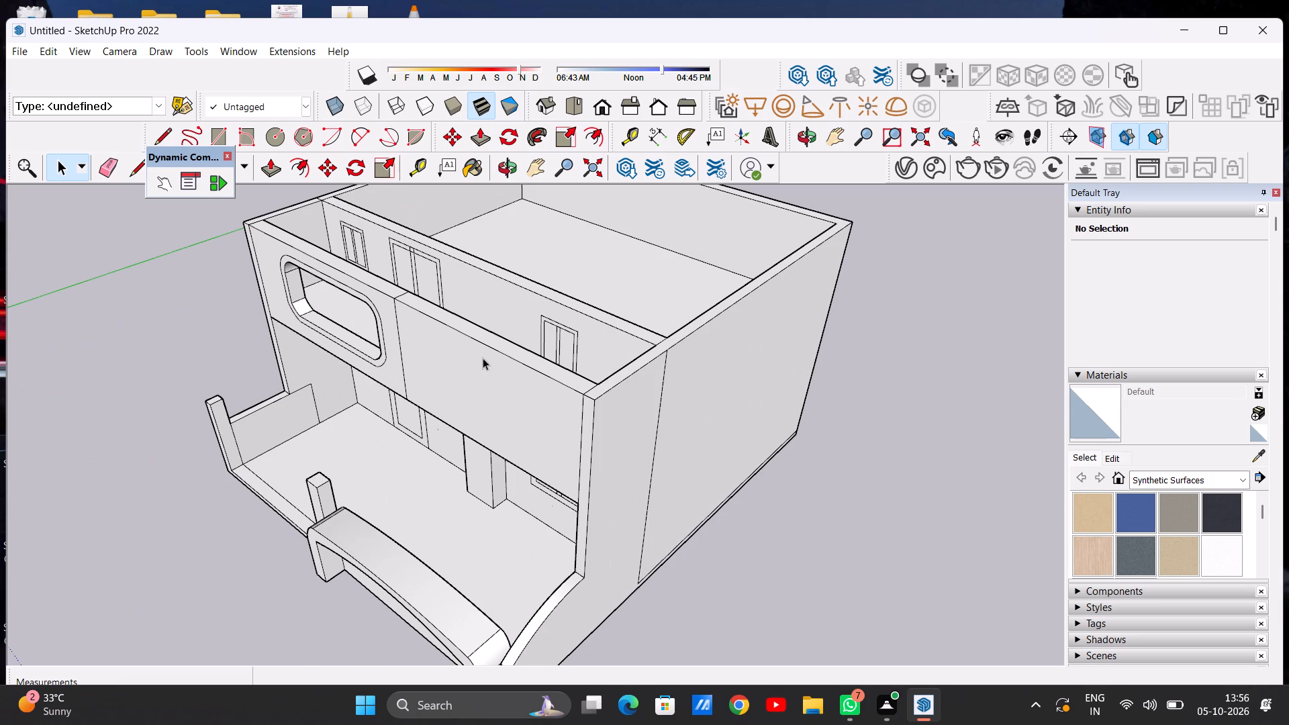
{"action": "scroll", "coordinate": [479, 361], "scroll_direction": "down", "scroll_amount": 6}
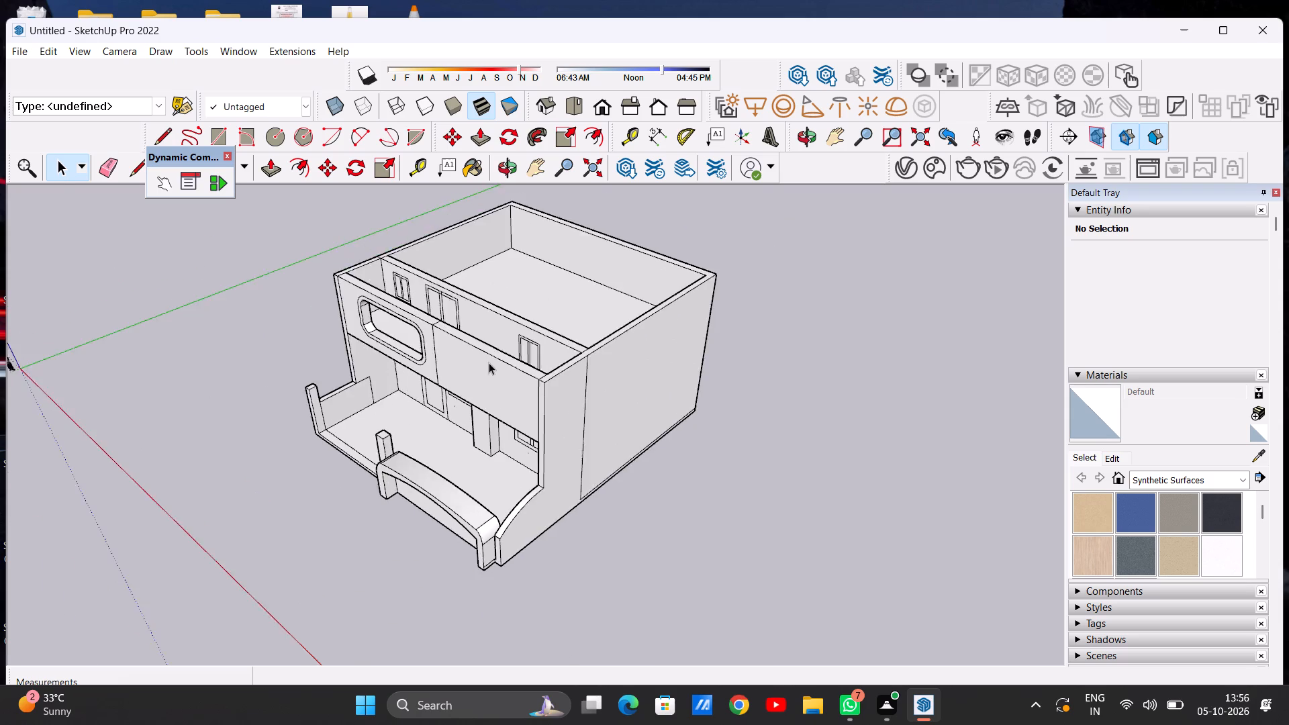
{"action": "scroll", "coordinate": [489, 362], "scroll_direction": "down", "scroll_amount": 4}
{"action": "middle_click_drag", "start_coordinate": [479, 373], "coordinate": [627, 287]}
{"action": "scroll", "coordinate": [503, 366], "scroll_direction": "up", "scroll_amount": 8}
{"action": "scroll", "coordinate": [432, 392], "scroll_direction": "up", "scroll_amount": 2}
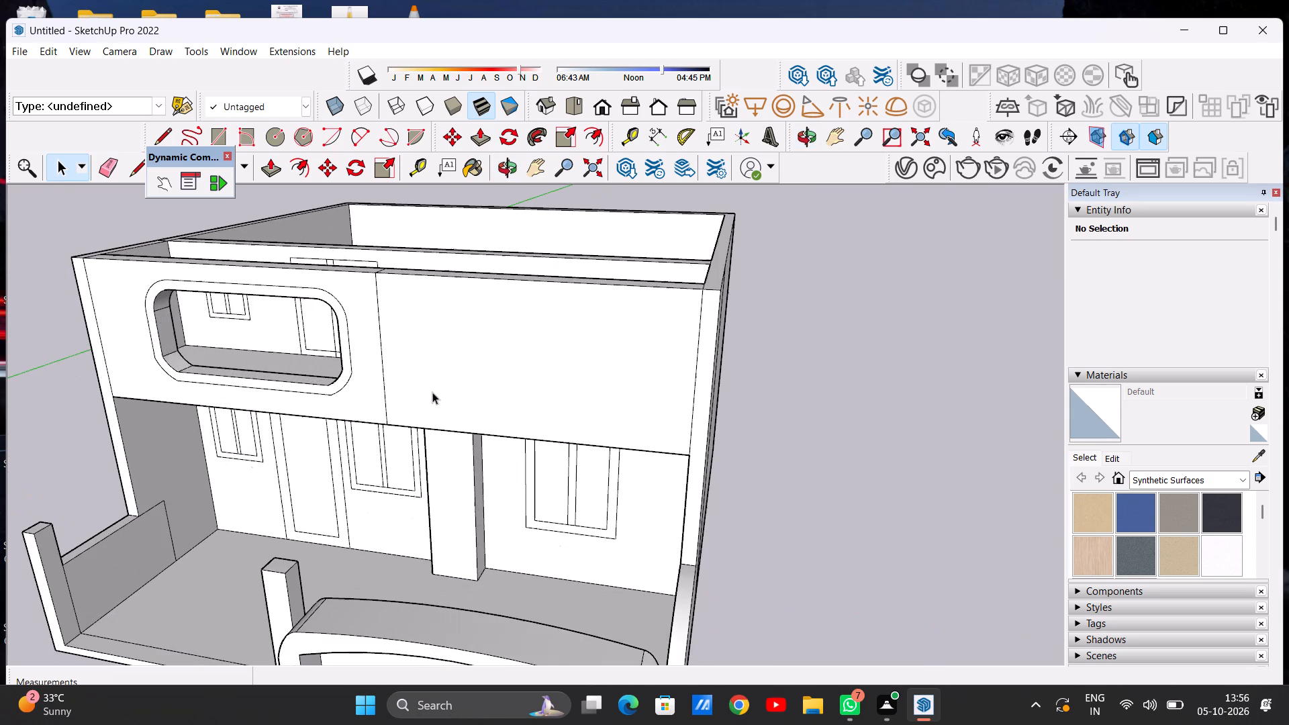
{"action": "scroll", "coordinate": [432, 392], "scroll_direction": "up", "scroll_amount": 1}
{"action": "scroll", "coordinate": [436, 388], "scroll_direction": "down", "scroll_amount": 6}
{"action": "scroll", "coordinate": [475, 344], "scroll_direction": "up", "scroll_amount": 1}
Examine the blank wall section's end and the adjoining side wall from the side and above.
{"action": "middle_click_drag", "start_coordinate": [460, 351], "coordinate": [304, 489]}
{"action": "middle_click_drag", "start_coordinate": [530, 295], "coordinate": [414, 316]}
{"action": "scroll", "coordinate": [414, 316], "scroll_direction": "up", "scroll_amount": 1}
{"action": "middle_click_drag", "start_coordinate": [621, 306], "coordinate": [402, 320]}
{"action": "scroll", "coordinate": [483, 291], "scroll_direction": "down", "scroll_amount": 5}
{"action": "middle_click_drag", "start_coordinate": [446, 324], "coordinate": [548, 303]}
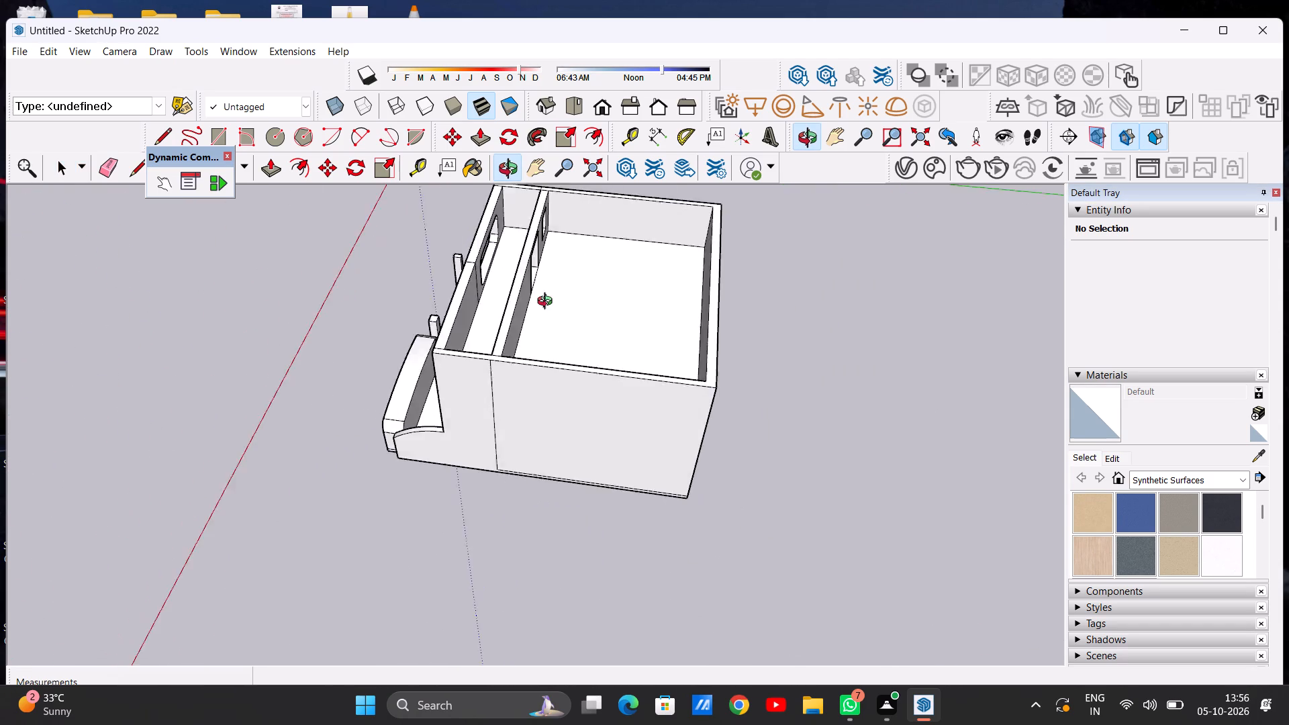
{"action": "middle_click_drag", "start_coordinate": [548, 303], "coordinate": [615, 278]}
{"action": "scroll", "coordinate": [452, 395], "scroll_direction": "up", "scroll_amount": 1}
{"action": "middle_click_drag", "start_coordinate": [452, 395], "coordinate": [267, 432]}
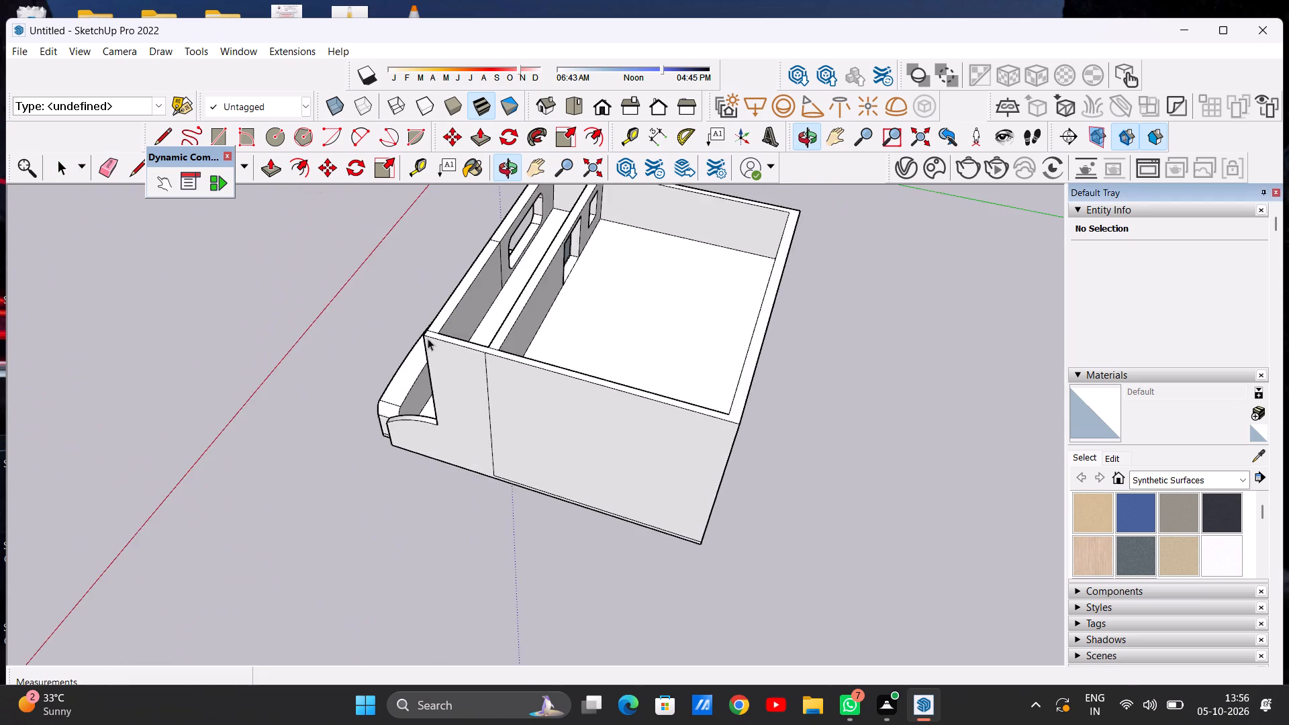
{"action": "scroll", "coordinate": [442, 334], "scroll_direction": "up", "scroll_amount": 15}
{"action": "scroll", "coordinate": [459, 329], "scroll_direction": "down", "scroll_amount": 7}
{"action": "middle_click_drag", "start_coordinate": [413, 319], "coordinate": [673, 265]}
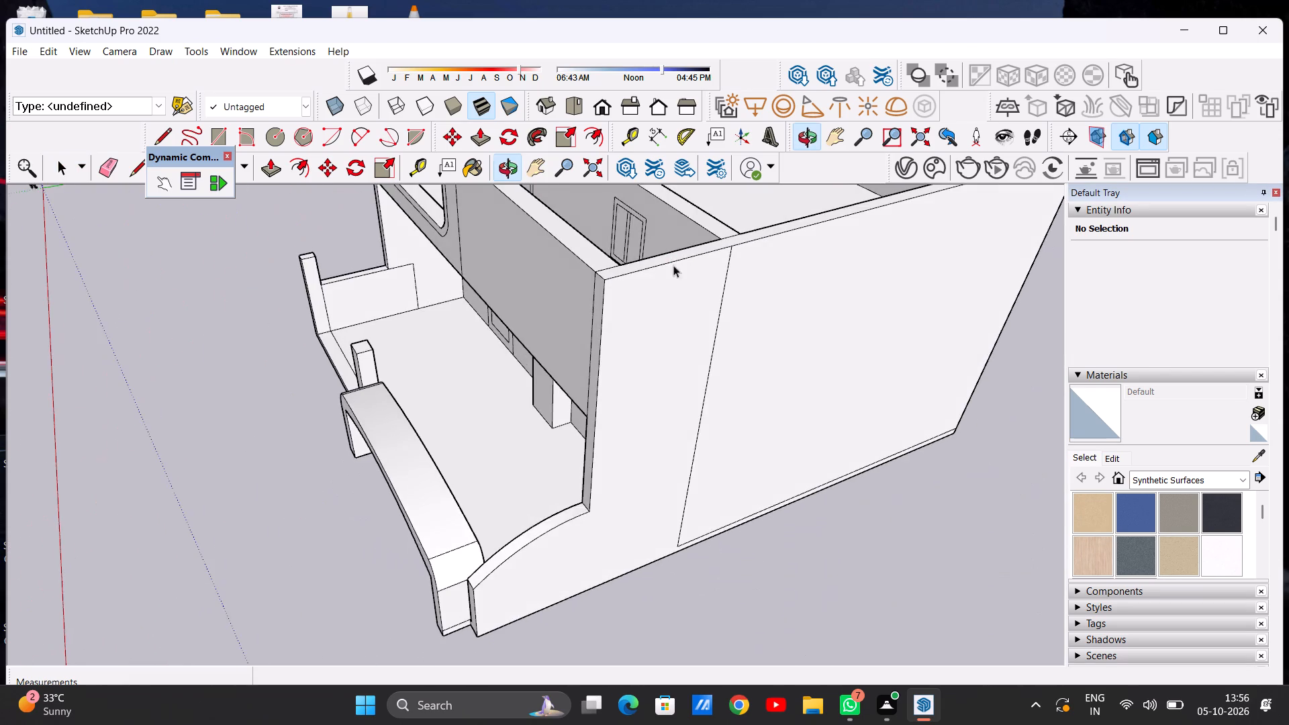
{"action": "middle_click_drag", "start_coordinate": [530, 337], "coordinate": [631, 356]}
{"action": "scroll", "coordinate": [584, 333], "scroll_direction": "down", "scroll_amount": 3}
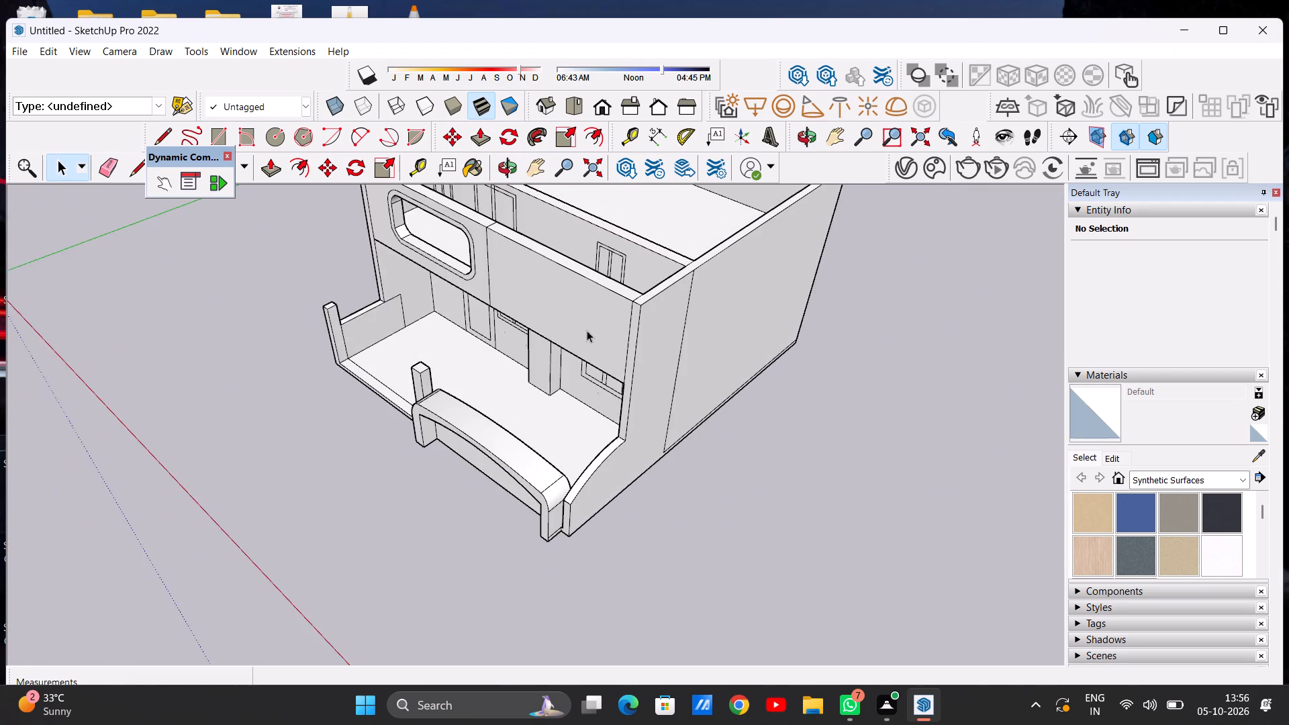
{"action": "scroll", "coordinate": [587, 330], "scroll_direction": "down", "scroll_amount": 6}
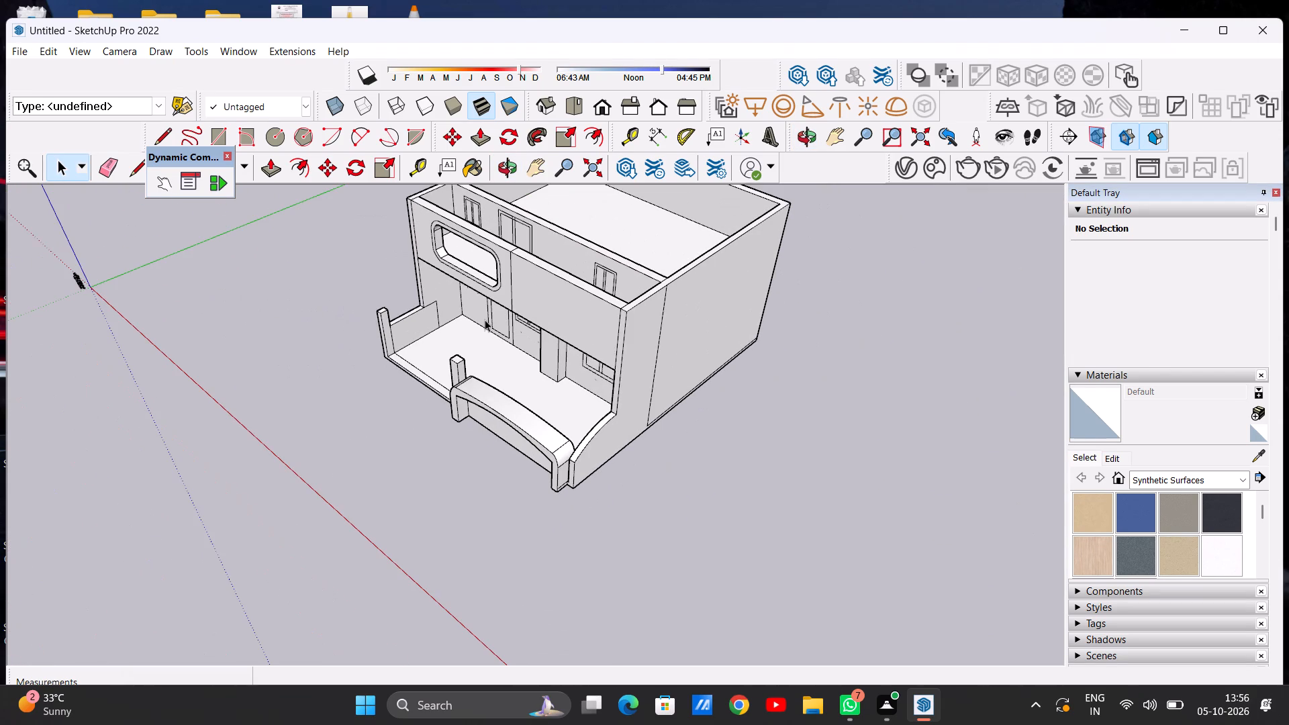
{"action": "scroll", "coordinate": [488, 318], "scroll_direction": "down", "scroll_amount": 3}
Examine the house's whole front, comparing the blank upper wall section with the rounded opening and the veranda below.
{"action": "middle_click_drag", "start_coordinate": [558, 304], "coordinate": [677, 235]}
{"action": "scroll", "coordinate": [562, 293], "scroll_direction": "up", "scroll_amount": 8}
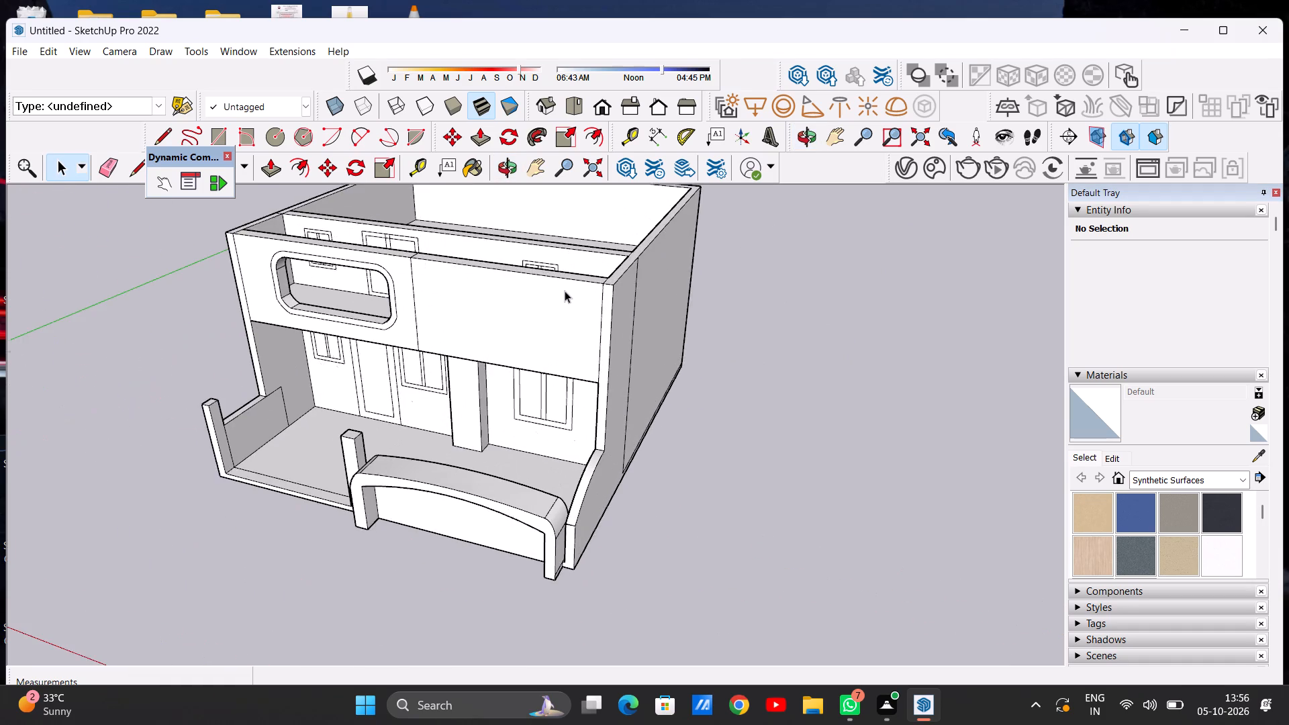
{"action": "scroll", "coordinate": [583, 300], "scroll_direction": "up", "scroll_amount": 4}
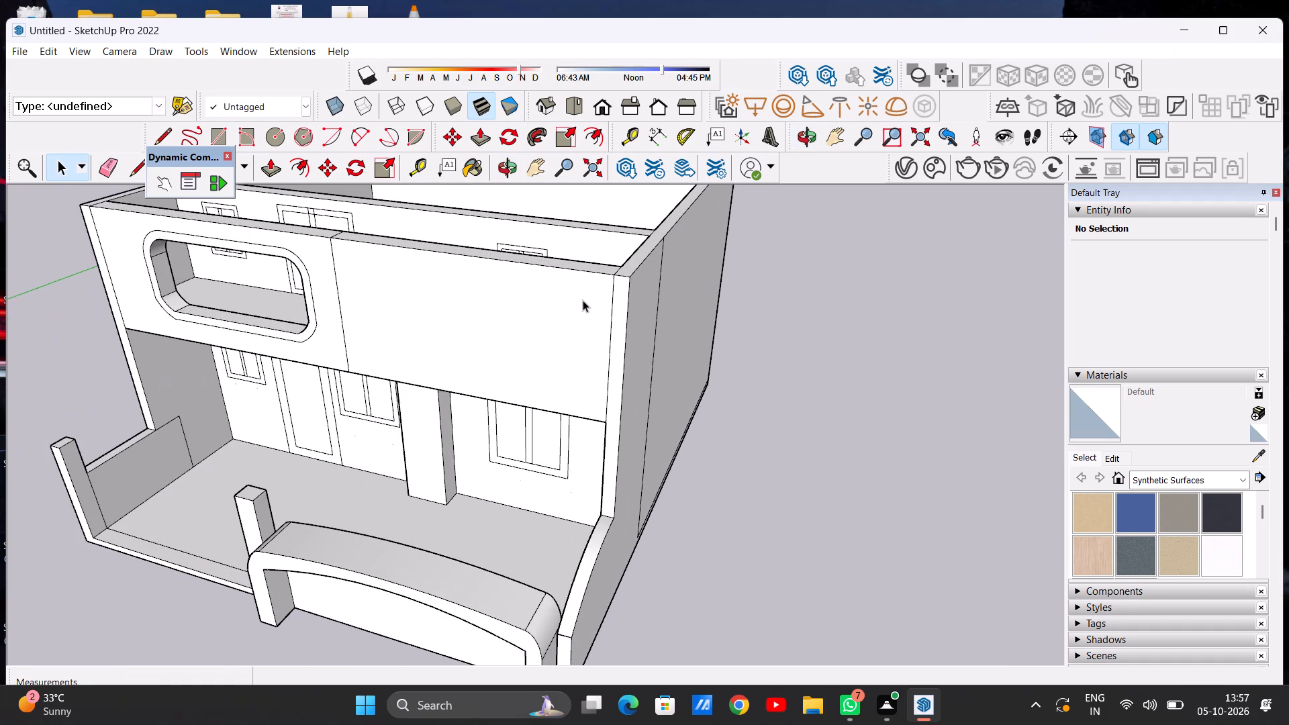
{"action": "scroll", "coordinate": [583, 300], "scroll_direction": "down", "scroll_amount": 5}
{"action": "middle_click_drag", "start_coordinate": [577, 314], "coordinate": [604, 277]}
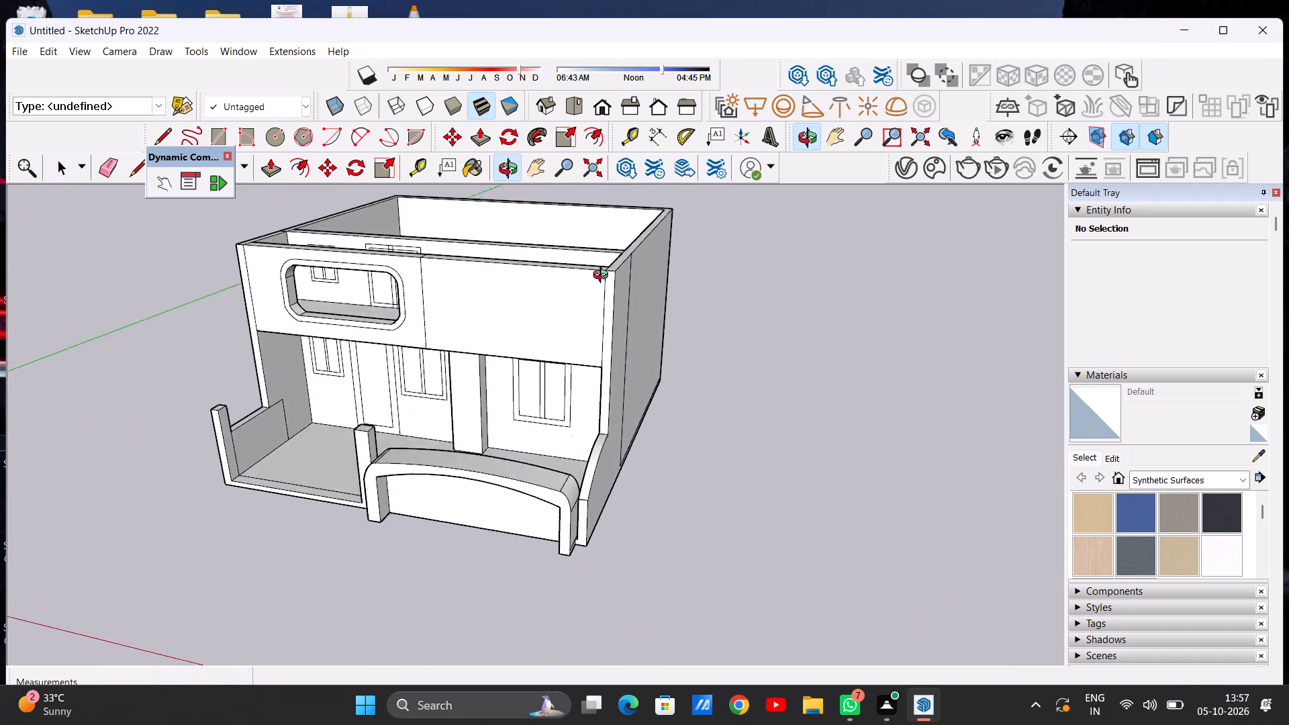
{"action": "middle_click_drag", "start_coordinate": [604, 277], "coordinate": [603, 213]}
{"action": "scroll", "coordinate": [551, 303], "scroll_direction": "up", "scroll_amount": 7}
{"action": "scroll", "coordinate": [553, 309], "scroll_direction": "down", "scroll_amount": 5}
{"action": "middle_click_drag", "start_coordinate": [432, 320], "coordinate": [518, 336]}
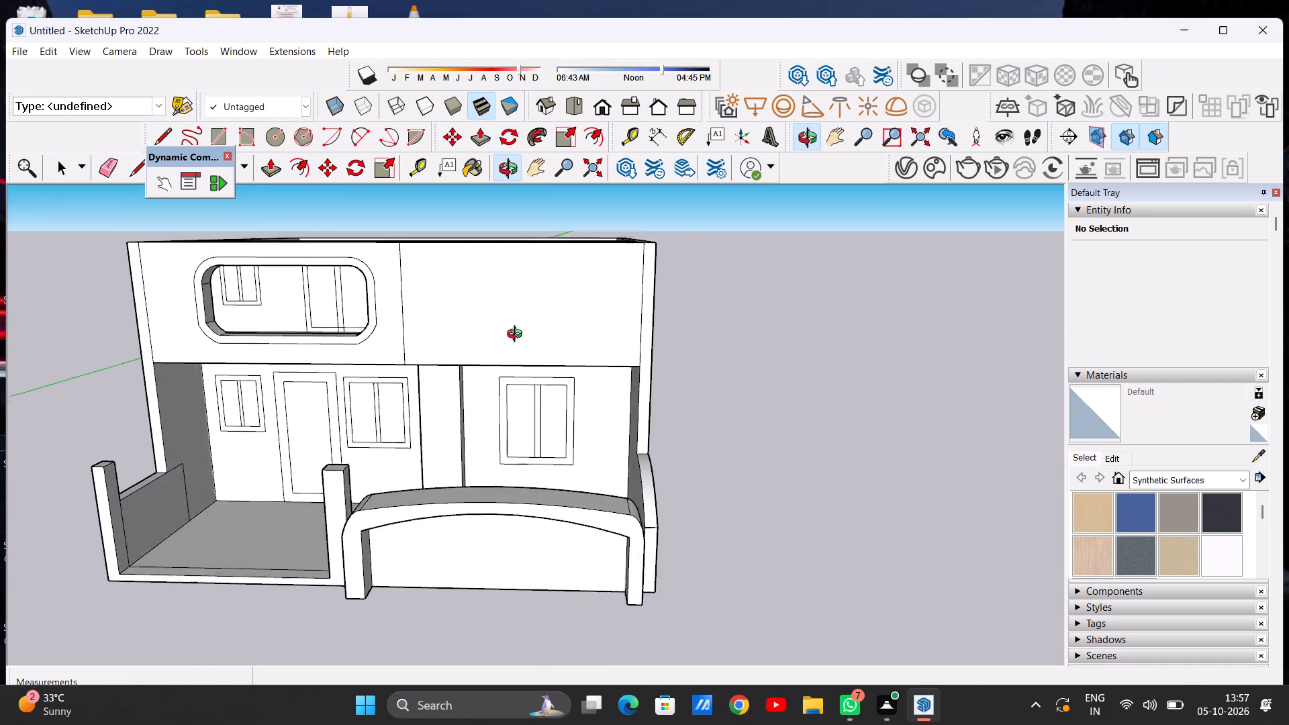
{"action": "middle_click_drag", "start_coordinate": [518, 336], "coordinate": [536, 340]}
{"action": "scroll", "coordinate": [535, 342], "scroll_direction": "up", "scroll_amount": 2}
{"action": "key", "text": "l"}
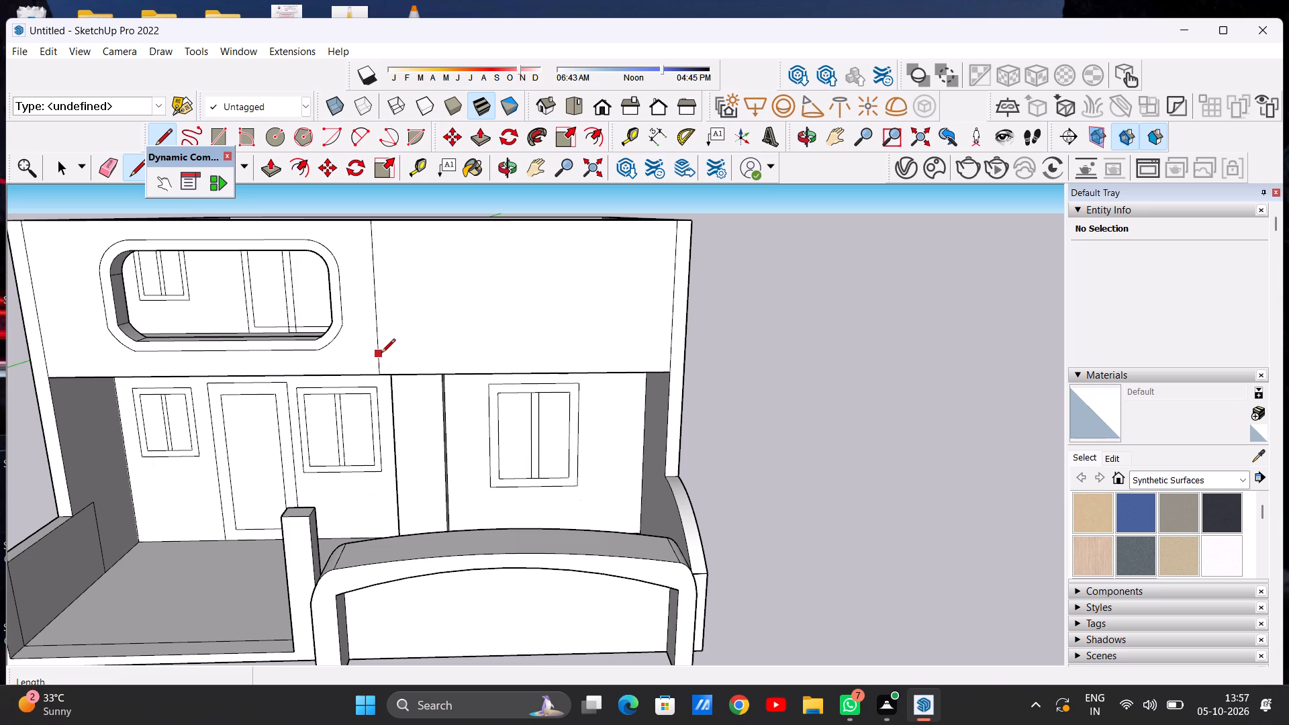
{"action": "key", "text": "space"}
{"action": "scroll", "coordinate": [461, 301], "scroll_direction": "down", "scroll_amount": 1}
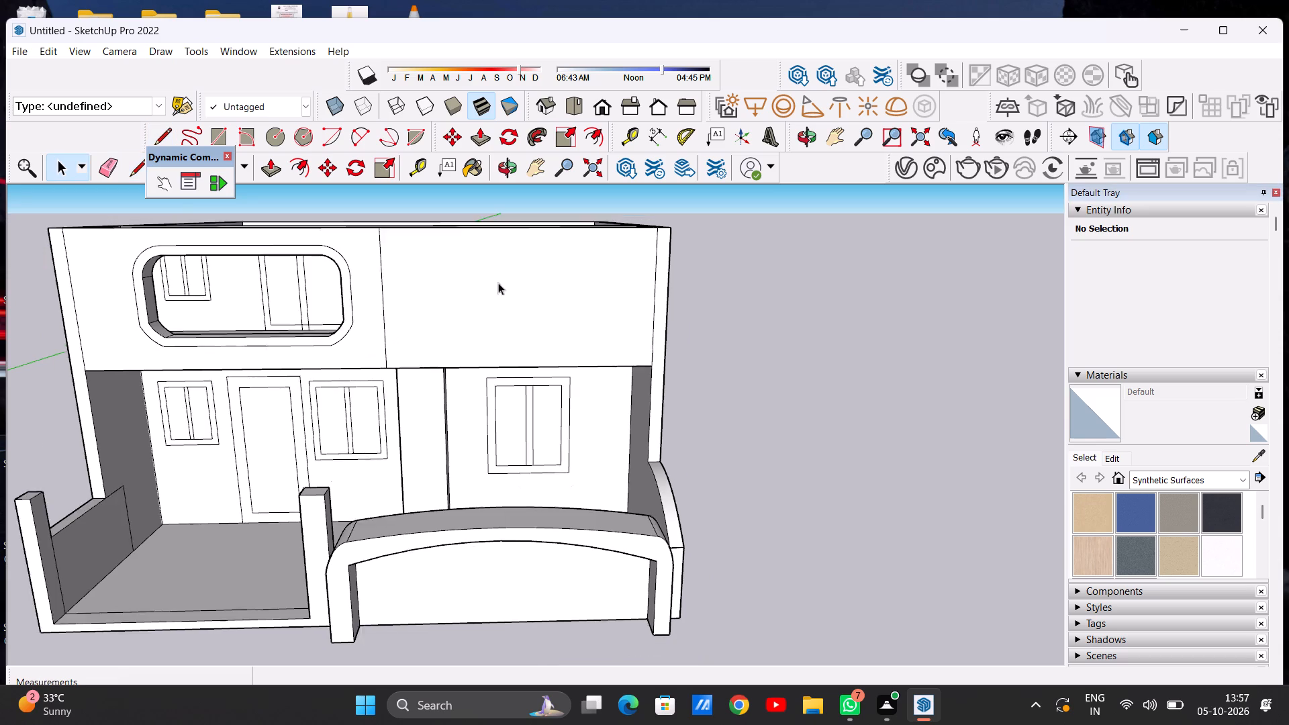
{"action": "scroll", "coordinate": [498, 283], "scroll_direction": "down", "scroll_amount": 2}
{"action": "middle_click_drag", "start_coordinate": [553, 275], "coordinate": [433, 461]}
{"action": "scroll", "coordinate": [498, 316], "scroll_direction": "down", "scroll_amount": 7}
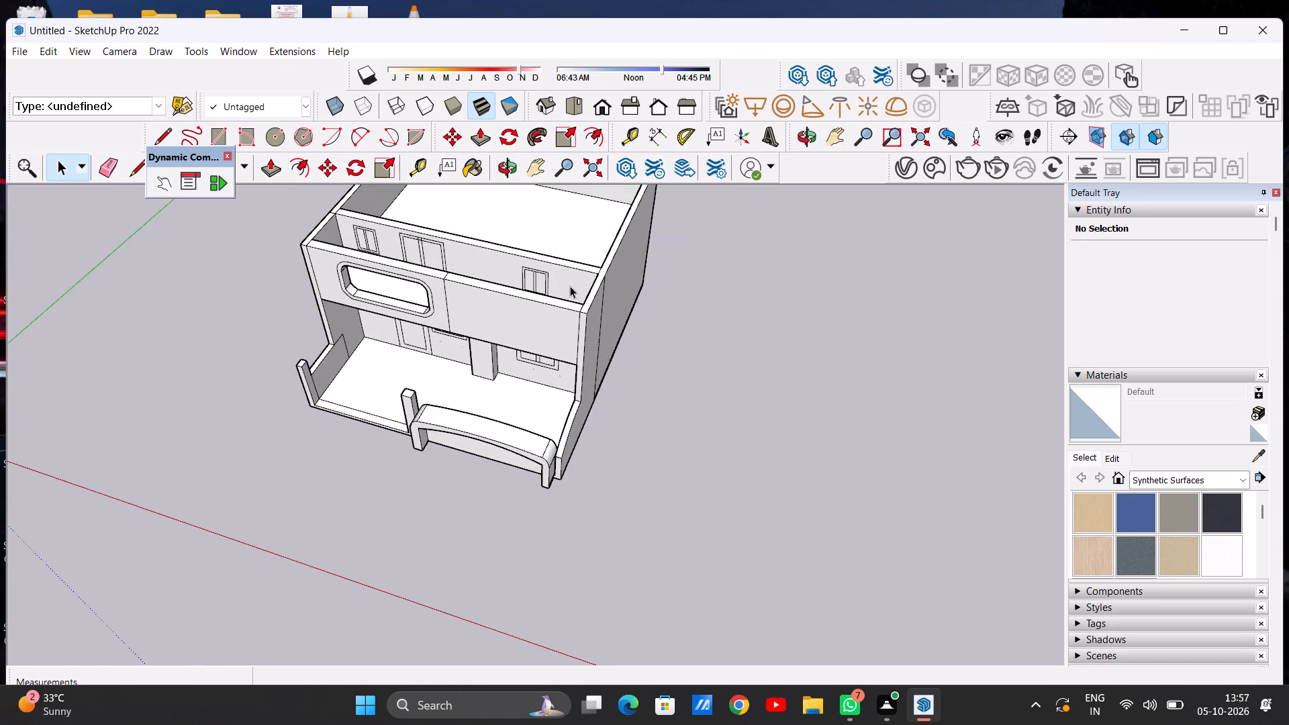
{"action": "scroll", "coordinate": [570, 286], "scroll_direction": "up", "scroll_amount": 3}
{"action": "middle_click_drag", "start_coordinate": [494, 323], "coordinate": [584, 269]}
{"action": "scroll", "coordinate": [506, 291], "scroll_direction": "down", "scroll_amount": 17}
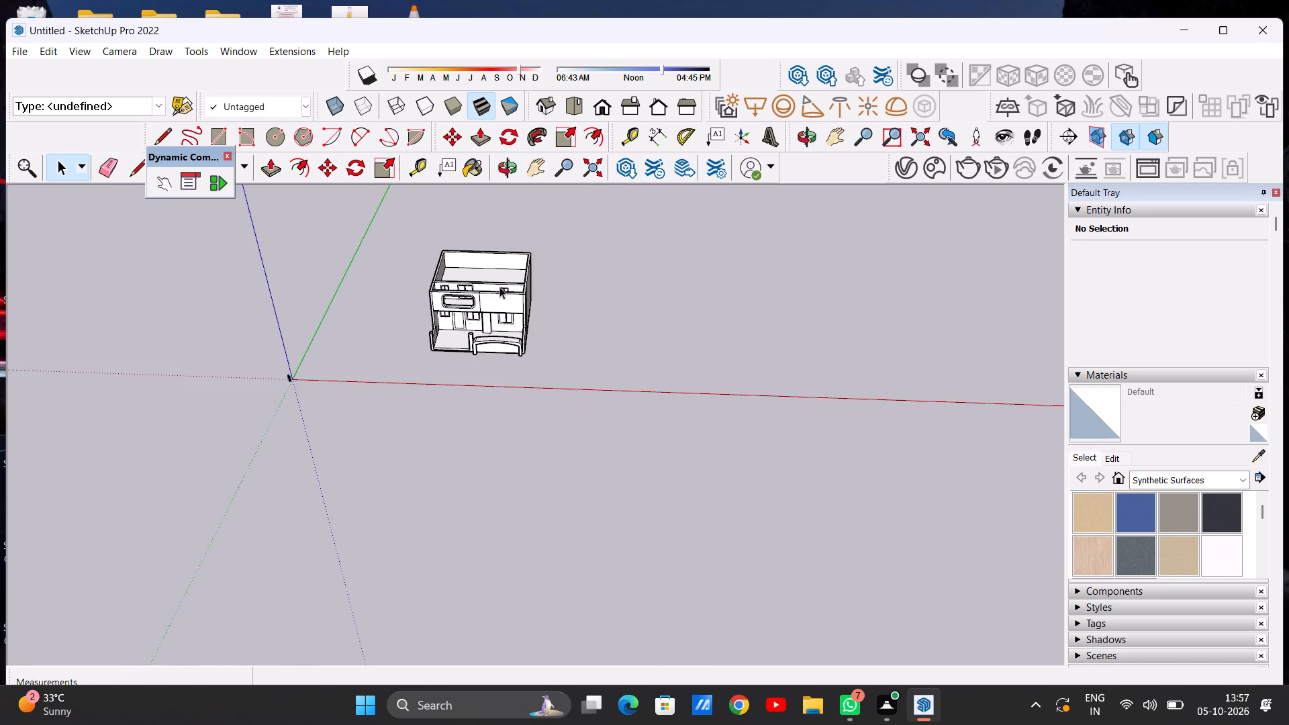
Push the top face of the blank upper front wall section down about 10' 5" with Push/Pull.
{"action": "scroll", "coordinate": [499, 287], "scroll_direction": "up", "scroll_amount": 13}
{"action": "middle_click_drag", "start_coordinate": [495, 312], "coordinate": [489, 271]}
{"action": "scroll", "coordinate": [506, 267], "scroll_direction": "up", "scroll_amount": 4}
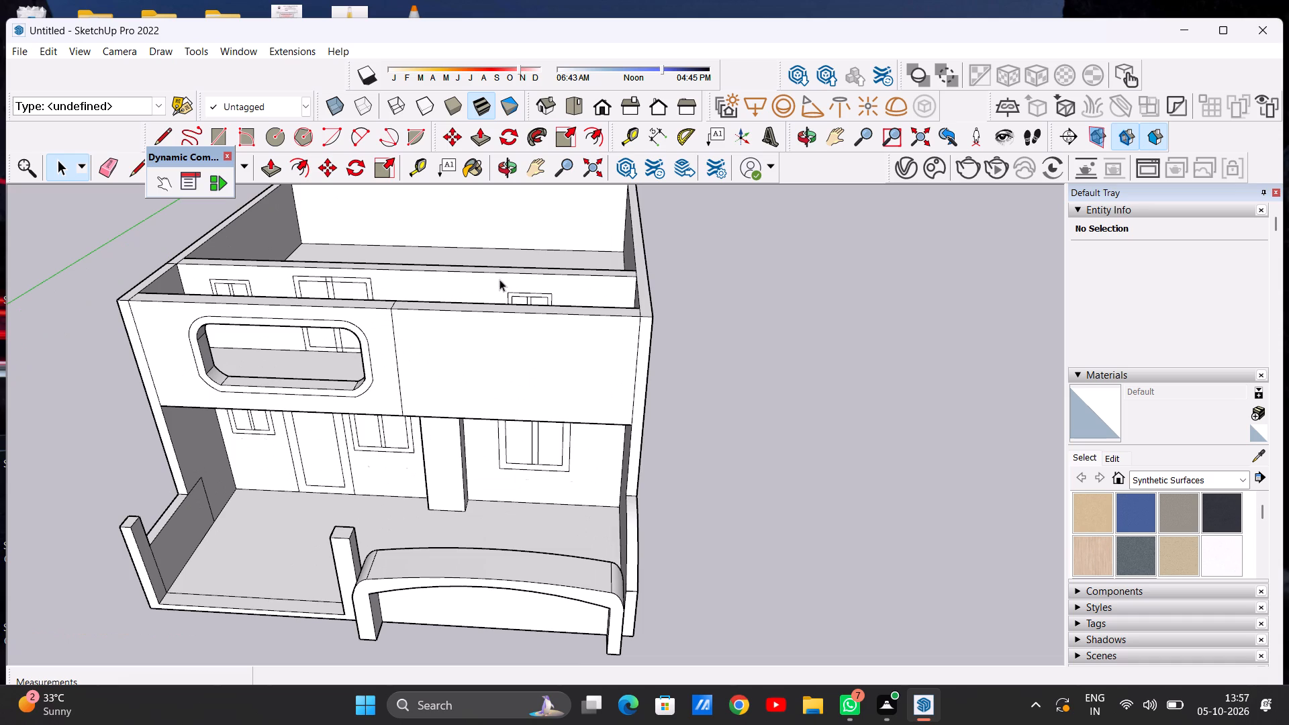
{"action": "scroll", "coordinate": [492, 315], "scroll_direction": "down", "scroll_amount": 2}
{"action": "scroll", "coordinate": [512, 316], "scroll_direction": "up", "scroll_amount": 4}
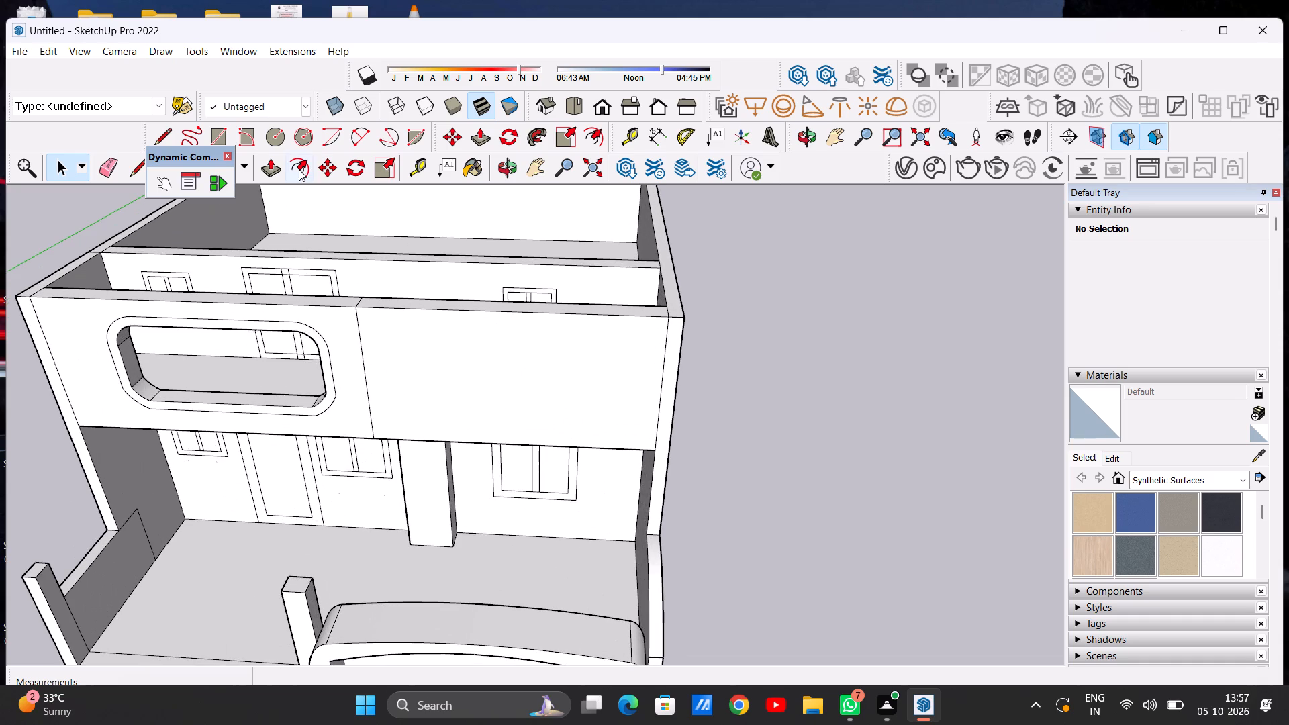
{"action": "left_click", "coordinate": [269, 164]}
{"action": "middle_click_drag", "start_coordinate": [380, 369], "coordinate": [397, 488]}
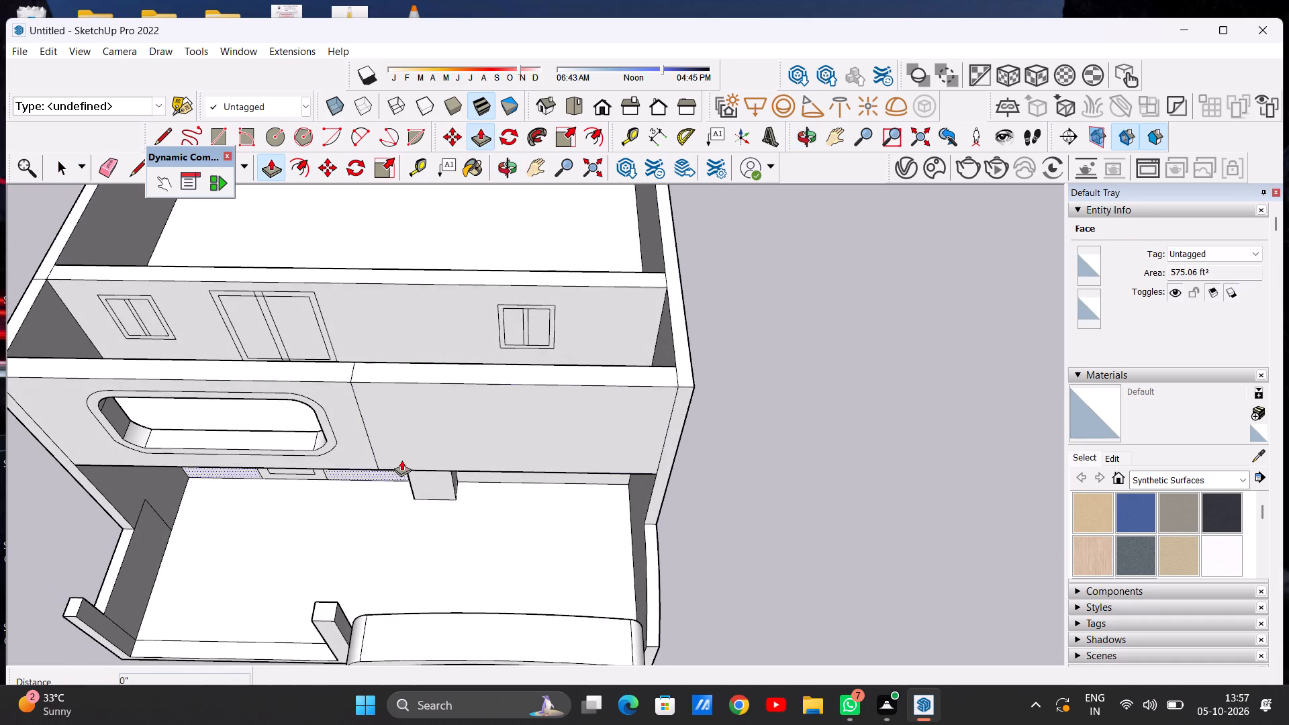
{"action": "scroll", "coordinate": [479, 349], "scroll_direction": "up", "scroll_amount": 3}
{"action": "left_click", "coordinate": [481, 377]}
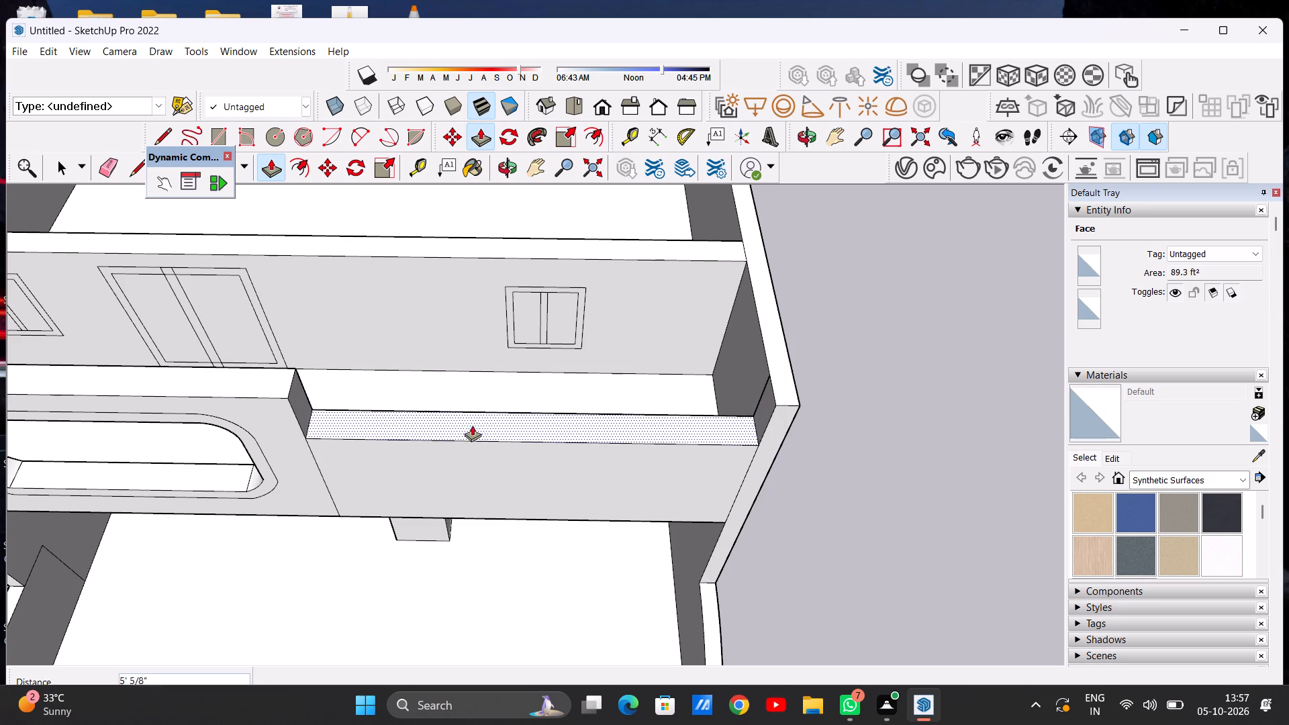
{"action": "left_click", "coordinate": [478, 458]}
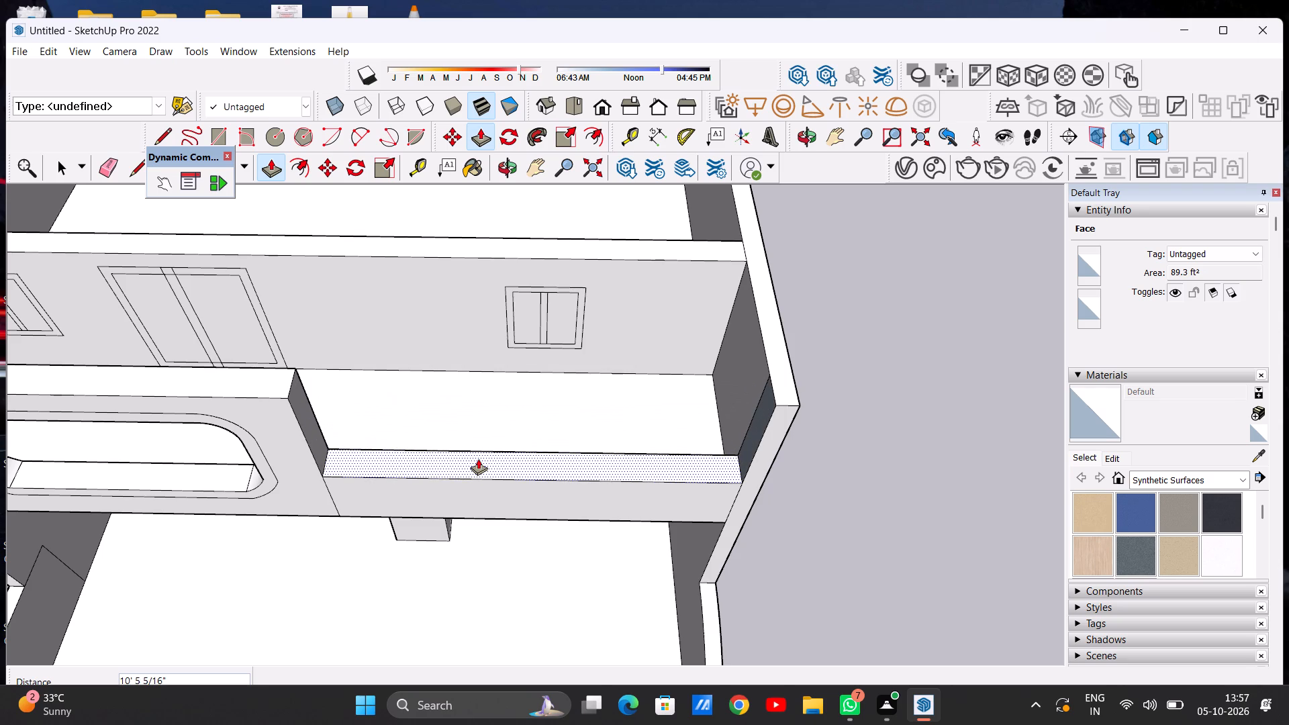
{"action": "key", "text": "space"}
Examine the lowered wall section and the narrow strip on the side wall's inner face from the front and above.
{"action": "scroll", "coordinate": [412, 405], "scroll_direction": "down", "scroll_amount": 4}
{"action": "middle_click_drag", "start_coordinate": [444, 442], "coordinate": [673, 246]}
{"action": "scroll", "coordinate": [637, 318], "scroll_direction": "up", "scroll_amount": 5}
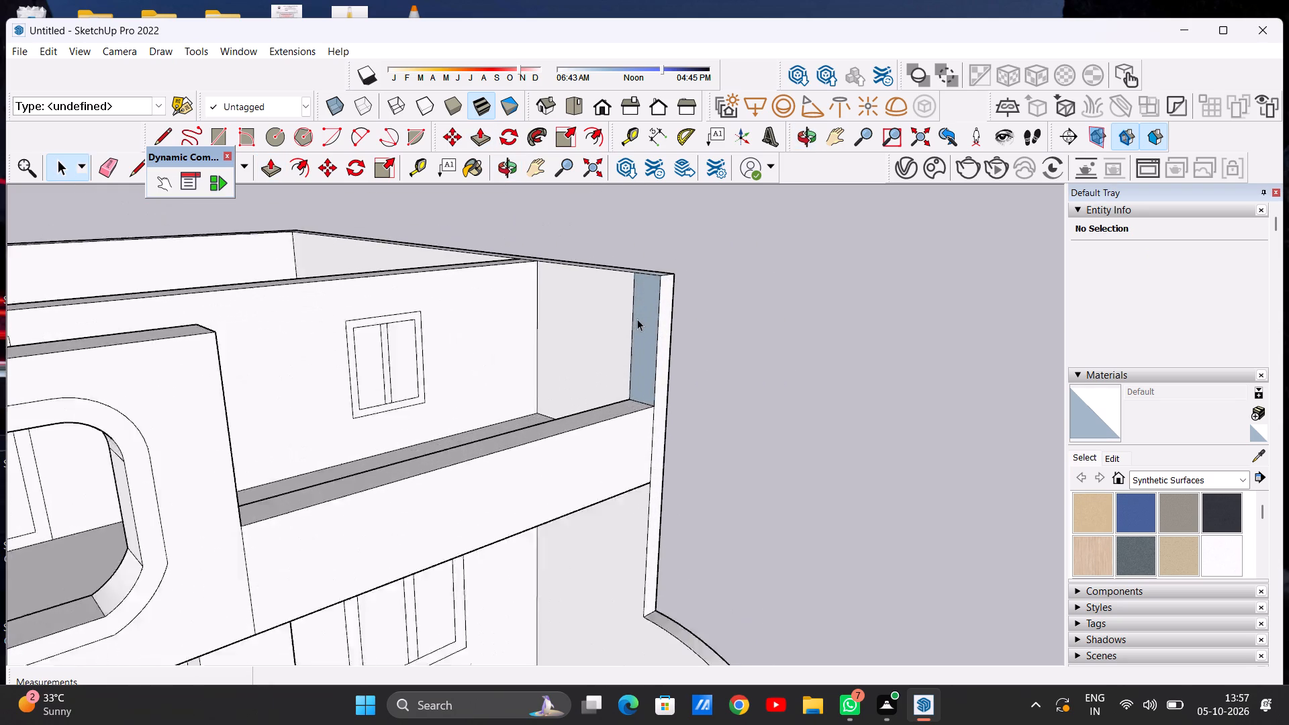
{"action": "scroll", "coordinate": [637, 319], "scroll_direction": "up", "scroll_amount": 3}
{"action": "middle_click_drag", "start_coordinate": [577, 326], "coordinate": [536, 464]}
{"action": "scroll", "coordinate": [413, 405], "scroll_direction": "down", "scroll_amount": 6}
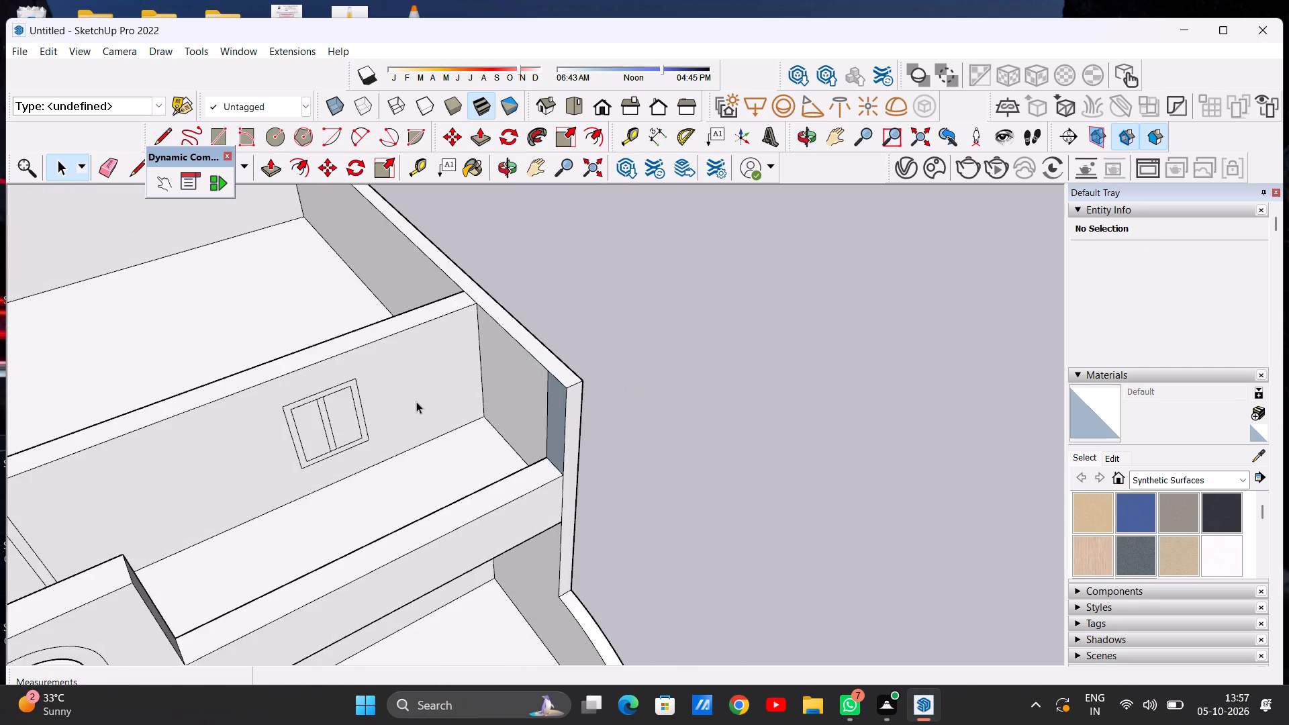
{"action": "scroll", "coordinate": [416, 401], "scroll_direction": "down", "scroll_amount": 3}
{"action": "scroll", "coordinate": [346, 405], "scroll_direction": "down", "scroll_amount": 8}
{"action": "scroll", "coordinate": [397, 450], "scroll_direction": "up", "scroll_amount": 7}
{"action": "scroll", "coordinate": [320, 455], "scroll_direction": "up", "scroll_amount": 1}
{"action": "middle_click_drag", "start_coordinate": [320, 455], "coordinate": [451, 424]}
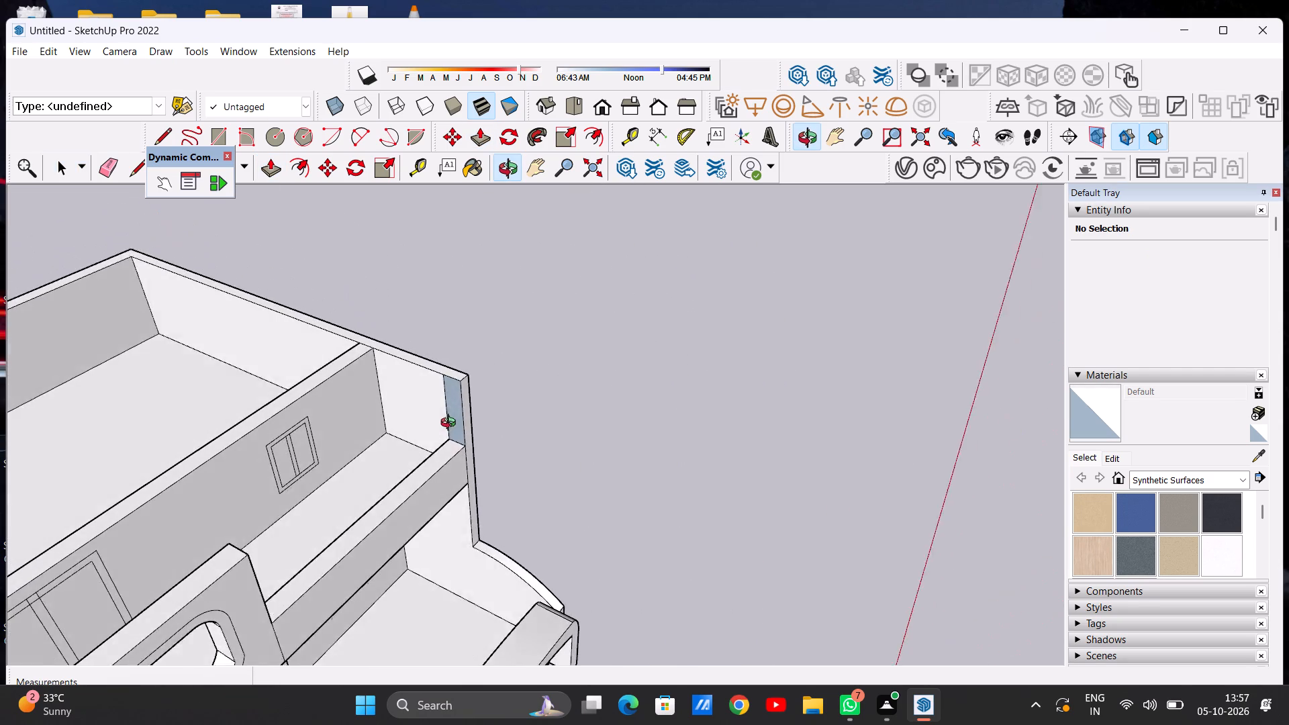
{"action": "middle_click_drag", "start_coordinate": [451, 424], "coordinate": [479, 407]}
{"action": "scroll", "coordinate": [469, 418], "scroll_direction": "up", "scroll_amount": 6}
{"action": "scroll", "coordinate": [412, 465], "scroll_direction": "up", "scroll_amount": 8}
{"action": "scroll", "coordinate": [429, 454], "scroll_direction": "down", "scroll_amount": 7}
{"action": "middle_click_drag", "start_coordinate": [457, 434], "coordinate": [506, 394]}
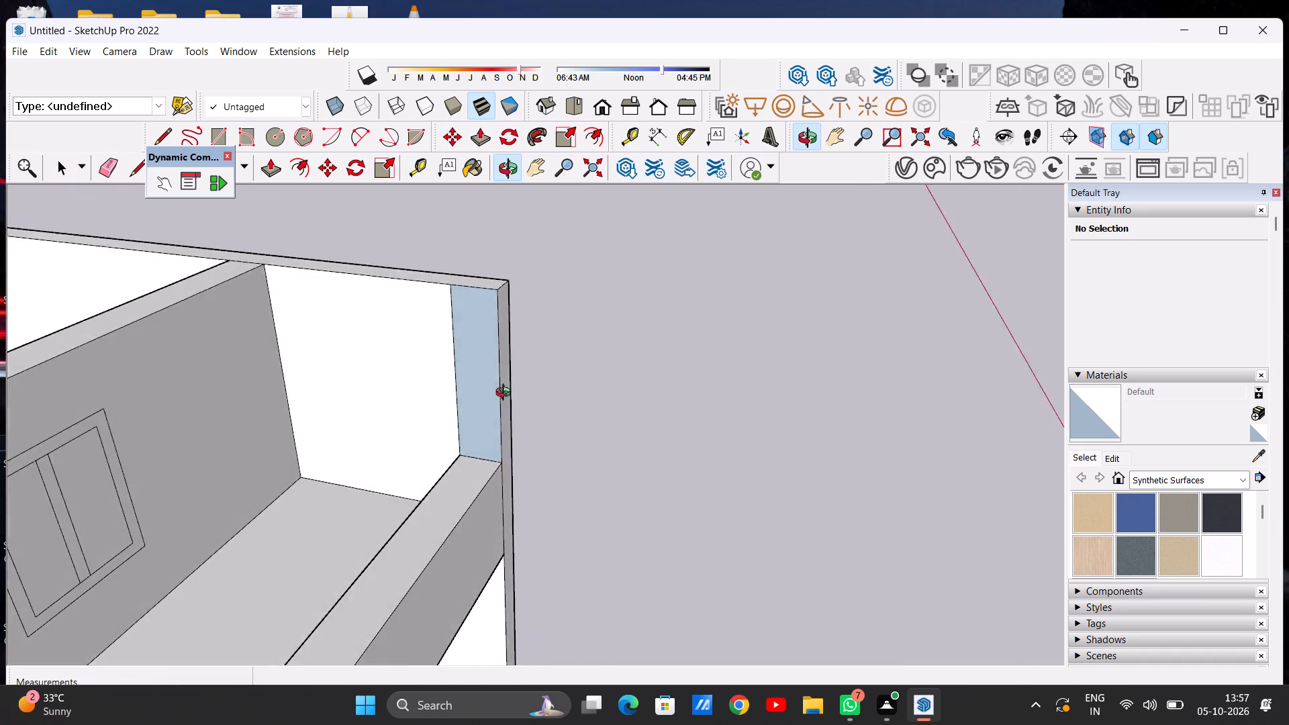
{"action": "middle_click_drag", "start_coordinate": [506, 394], "coordinate": [494, 378]}
{"action": "scroll", "coordinate": [481, 386], "scroll_direction": "up", "scroll_amount": 3}
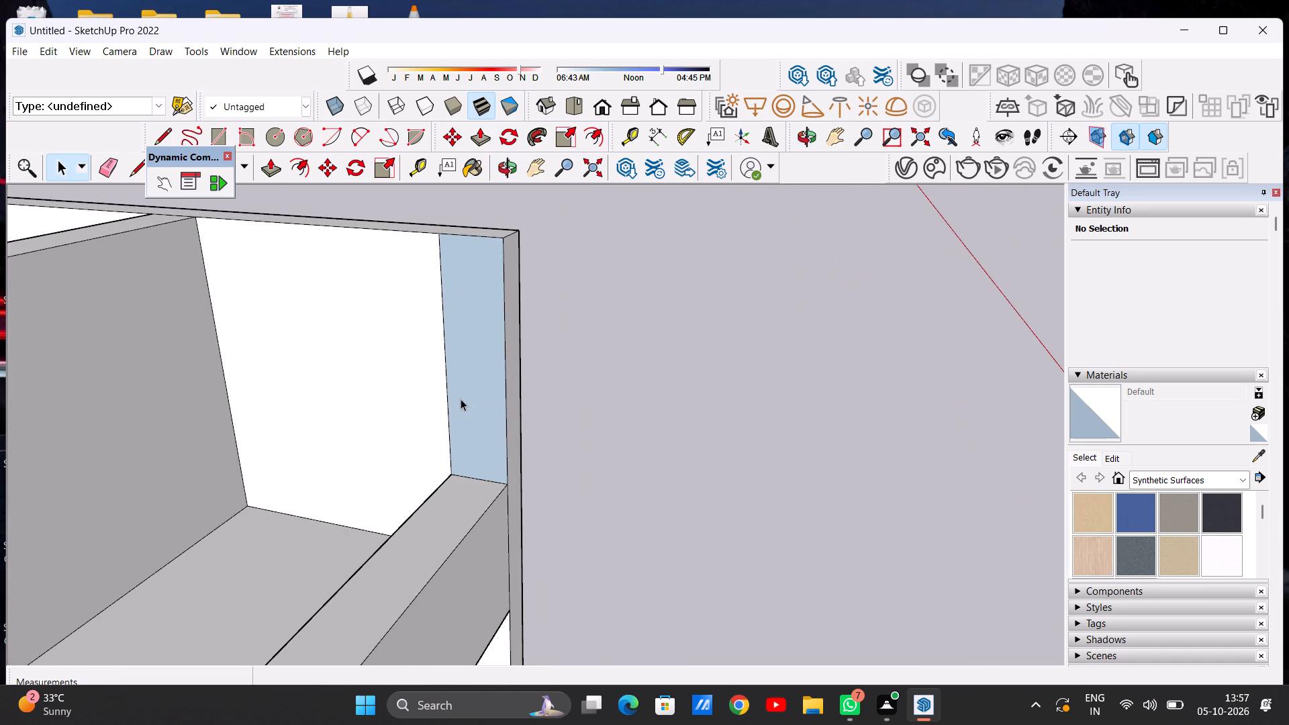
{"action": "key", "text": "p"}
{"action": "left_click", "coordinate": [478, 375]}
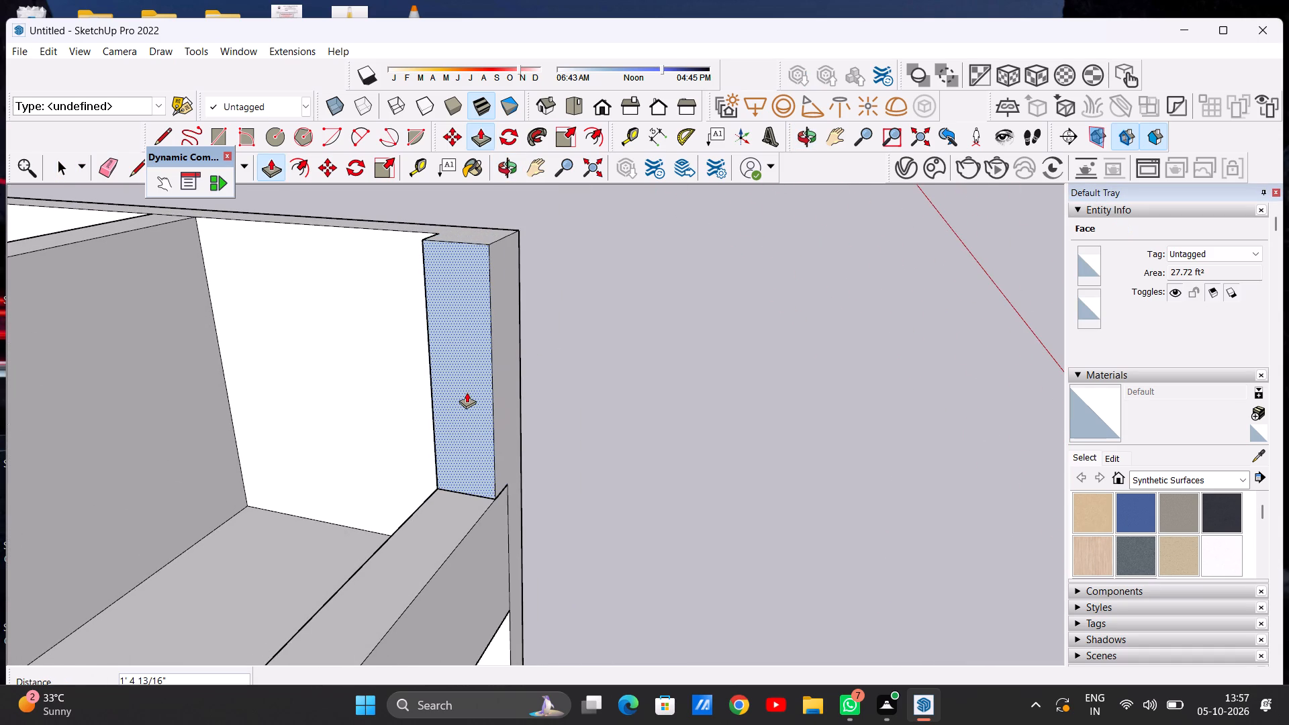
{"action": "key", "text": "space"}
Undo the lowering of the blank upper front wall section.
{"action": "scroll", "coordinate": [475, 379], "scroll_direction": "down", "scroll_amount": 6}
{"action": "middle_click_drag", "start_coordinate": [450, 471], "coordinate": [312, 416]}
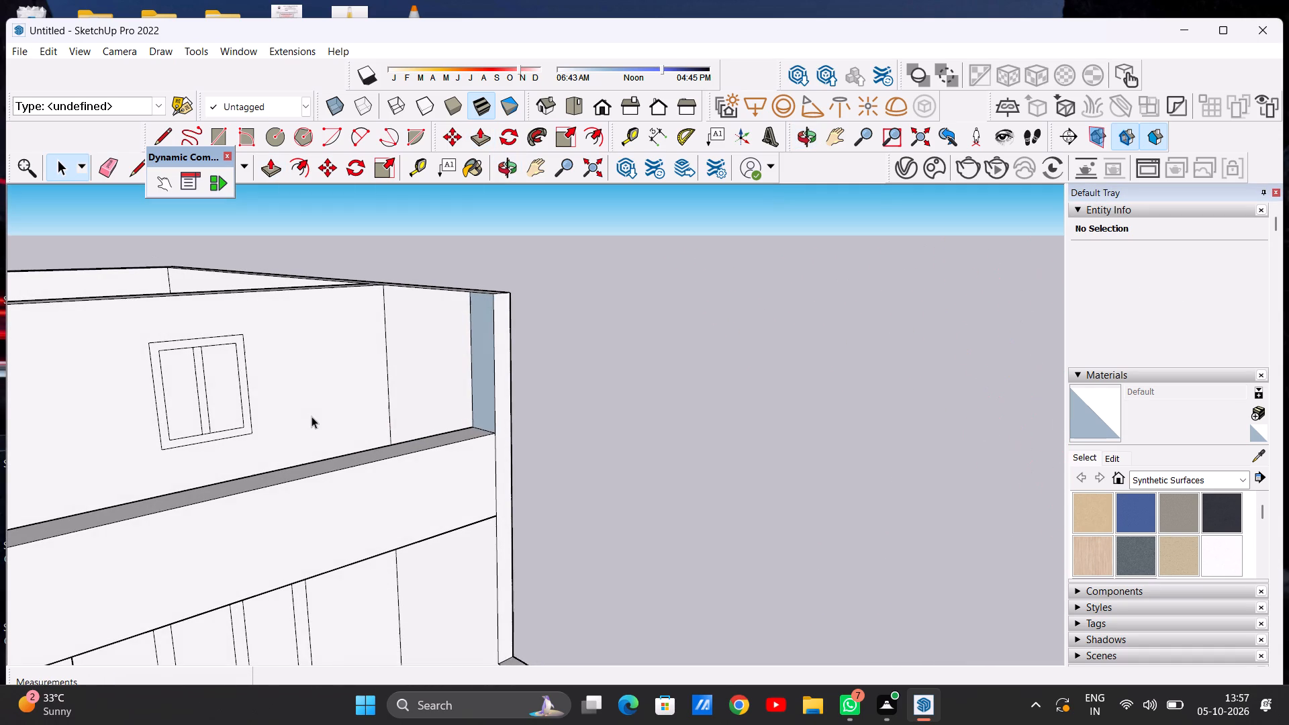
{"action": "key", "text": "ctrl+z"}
Push the top face of the blank upper front wall section down about 10' 8 1/2" to leave a low parapet.
{"action": "scroll", "coordinate": [501, 423], "scroll_direction": "down", "scroll_amount": 5}
{"action": "middle_click_drag", "start_coordinate": [417, 414], "coordinate": [384, 584]}
{"action": "key", "text": "p"}
{"action": "scroll", "coordinate": [313, 391], "scroll_direction": "up", "scroll_amount": 3}
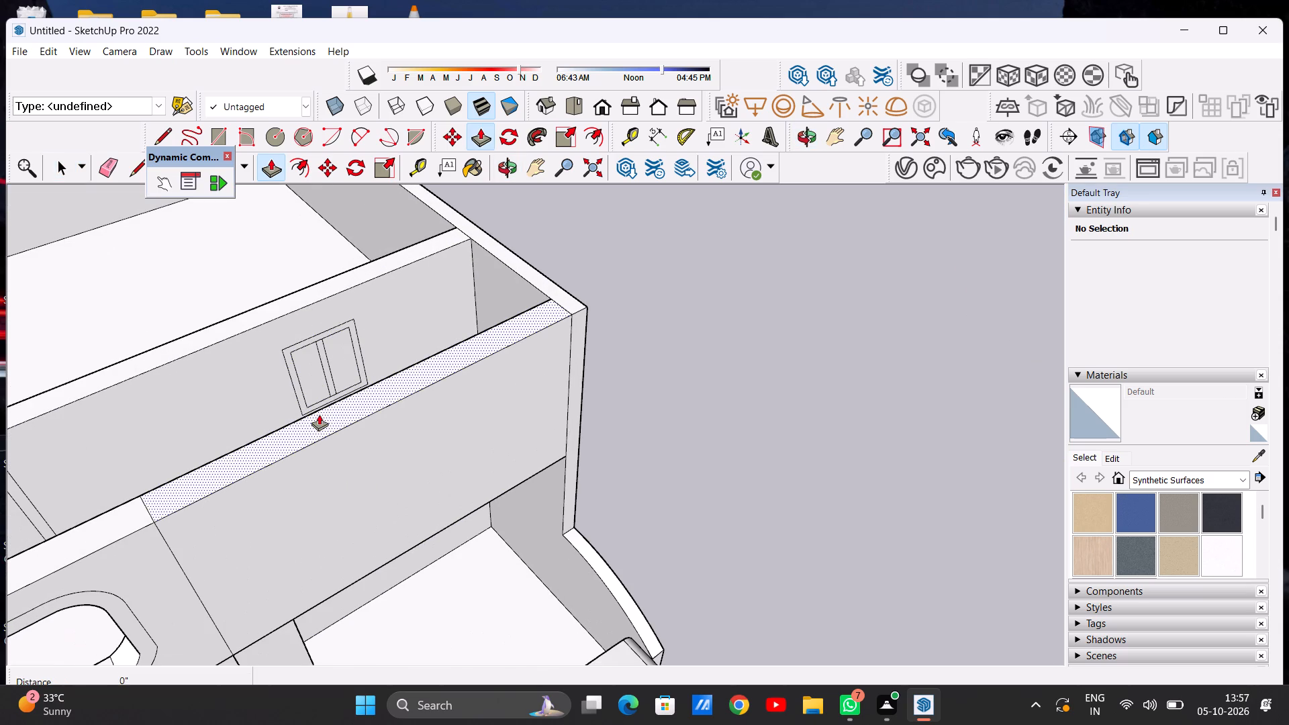
{"action": "left_click", "coordinate": [319, 420]}
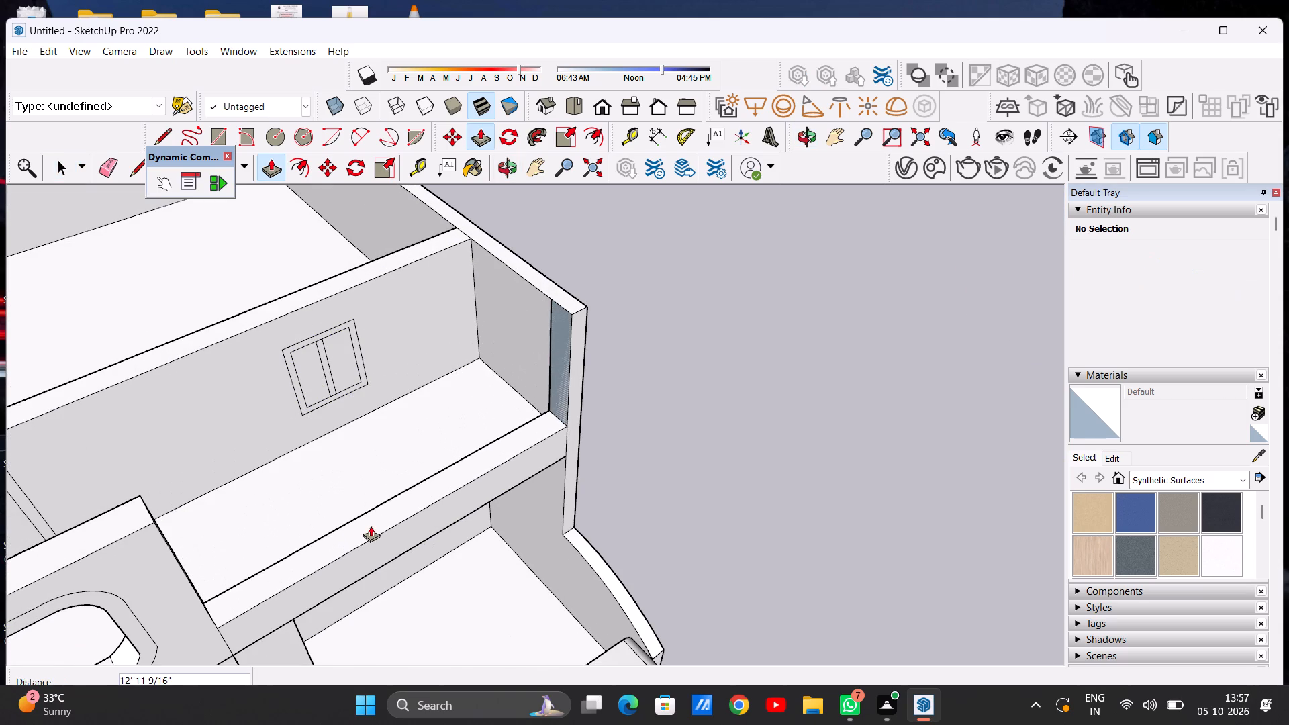
{"action": "left_click", "coordinate": [366, 509]}
Pull the narrow strip on the side wall's inner face inward above the parapet to thicken the wall's front end.
{"action": "scroll", "coordinate": [538, 459], "scroll_direction": "down", "scroll_amount": 3}
{"action": "scroll", "coordinate": [563, 360], "scroll_direction": "up", "scroll_amount": 3}
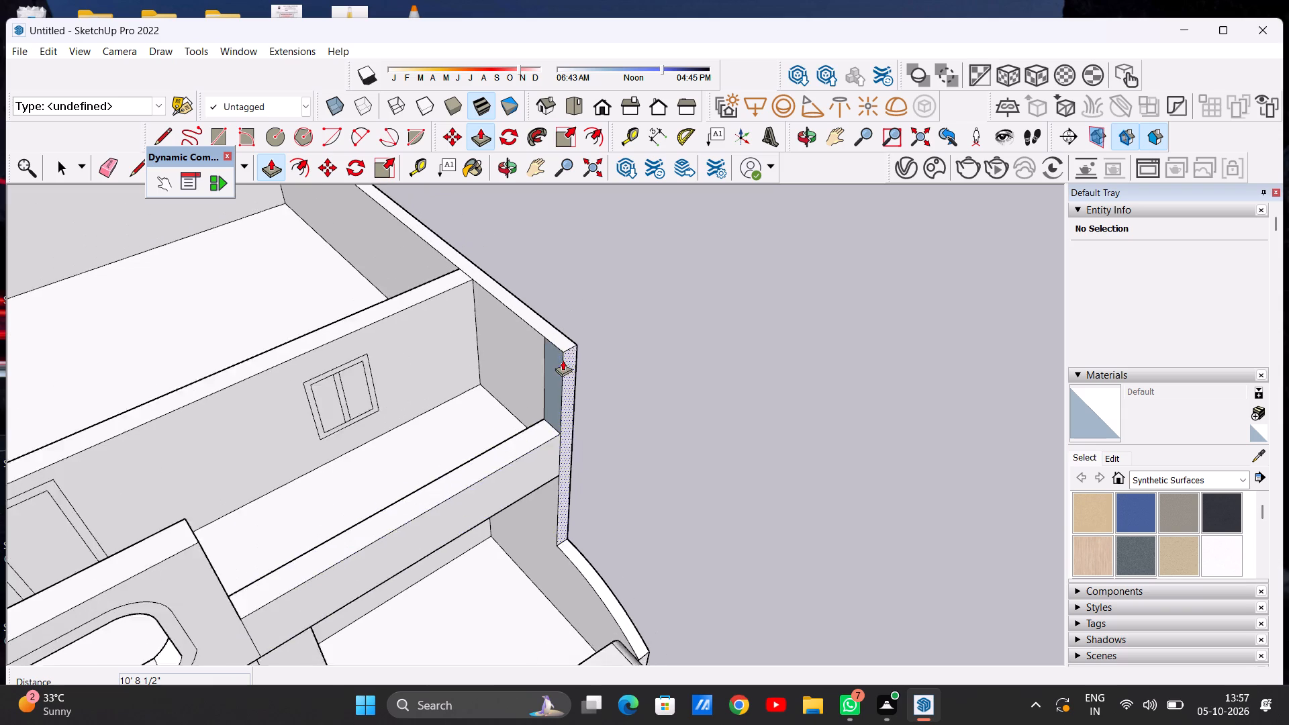
{"action": "scroll", "coordinate": [563, 360], "scroll_direction": "up", "scroll_amount": 3}
{"action": "left_click", "coordinate": [551, 381]}
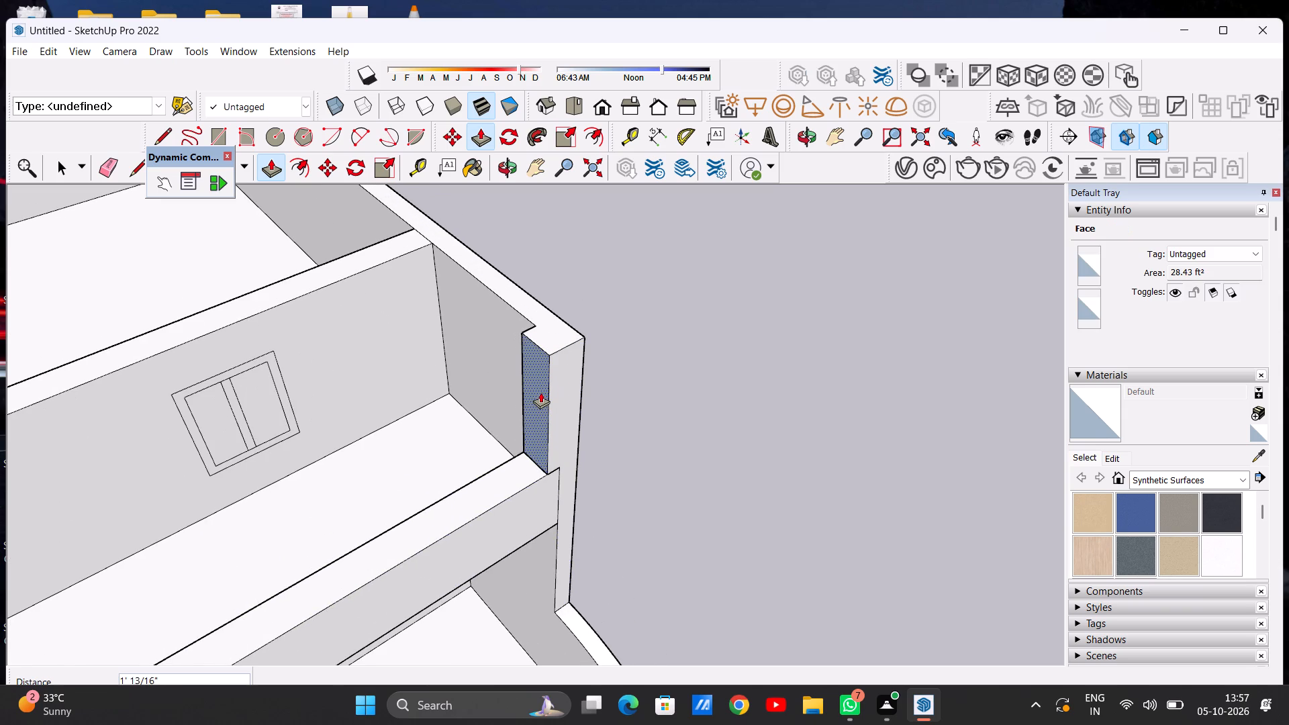
{"action": "left_click", "coordinate": [542, 390]}
{"action": "key", "text": "space"}
Examine the thickened side wall end and its junction with the low parapet from close up, above and the front.
{"action": "middle_click_drag", "start_coordinate": [483, 446], "coordinate": [522, 419]}
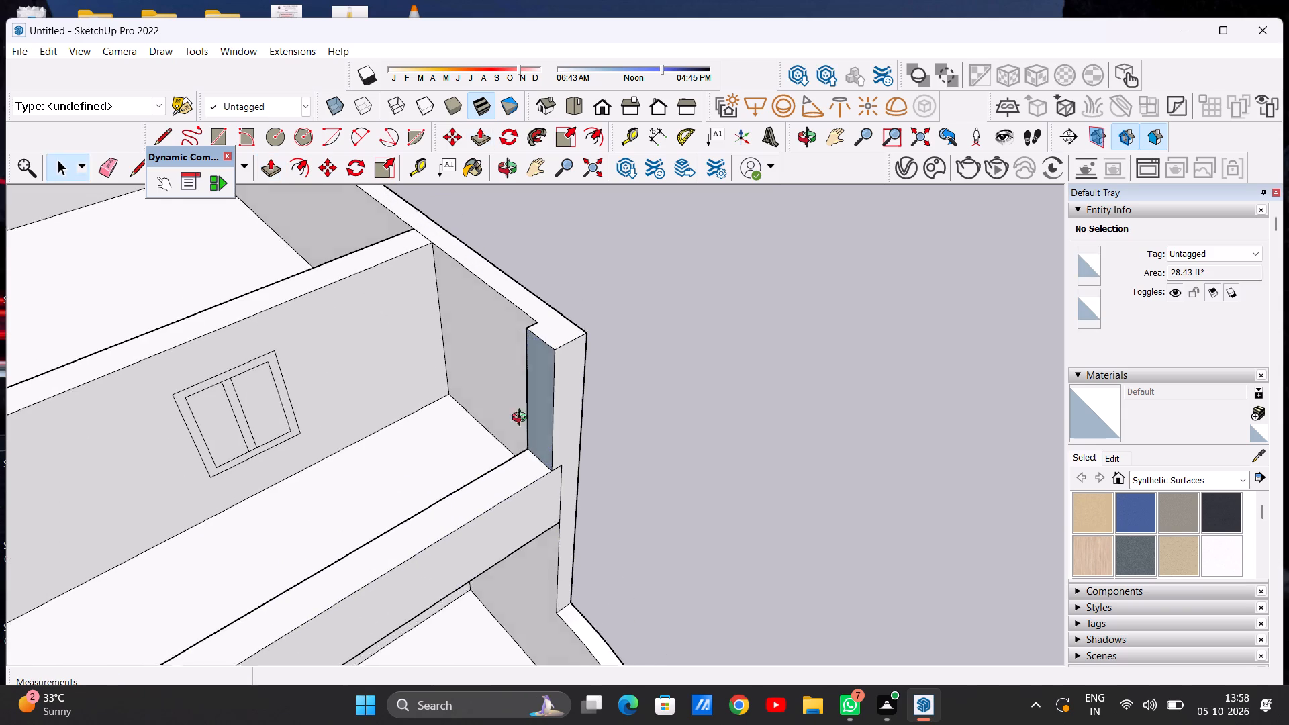
{"action": "middle_click_drag", "start_coordinate": [522, 419], "coordinate": [668, 332]}
{"action": "scroll", "coordinate": [633, 338], "scroll_direction": "up", "scroll_amount": 14}
{"action": "middle_click_drag", "start_coordinate": [565, 368], "coordinate": [559, 458]}
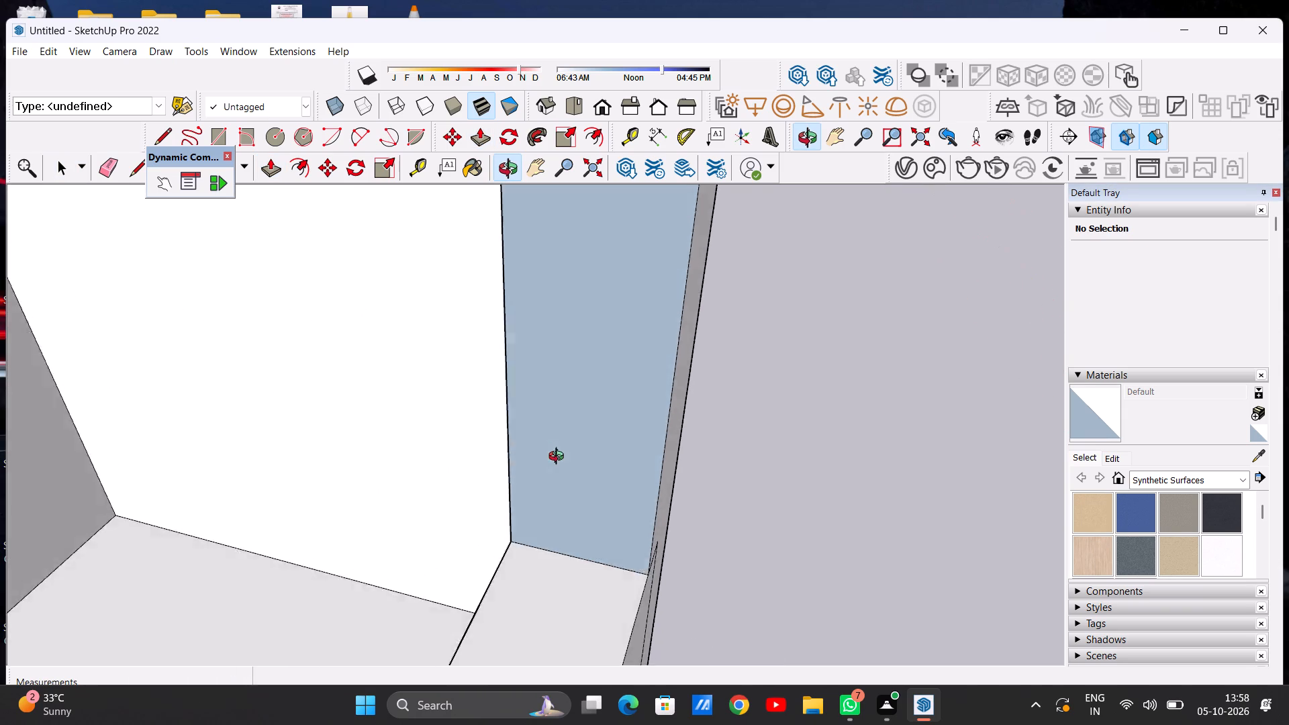
{"action": "middle_click_drag", "start_coordinate": [559, 458], "coordinate": [545, 504]}
{"action": "scroll", "coordinate": [535, 442], "scroll_direction": "down", "scroll_amount": 20}
{"action": "scroll", "coordinate": [535, 442], "scroll_direction": "down", "scroll_amount": 11}
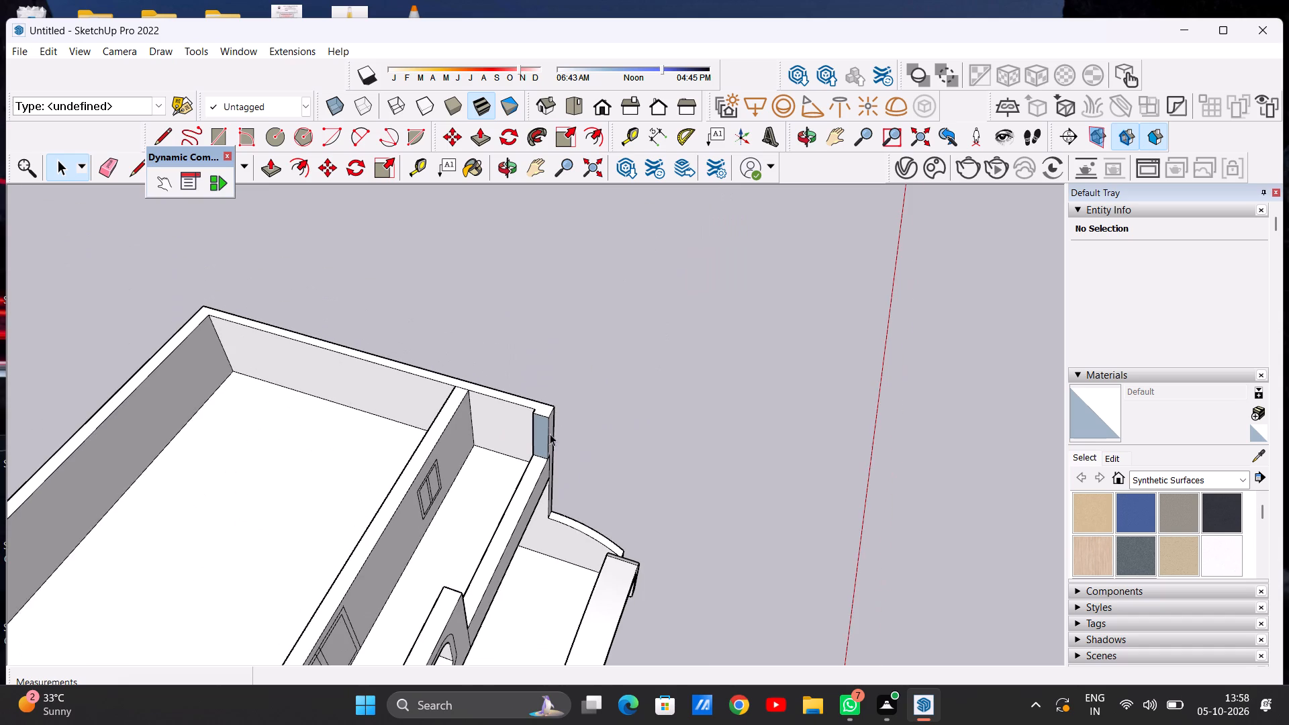
{"action": "middle_click_drag", "start_coordinate": [451, 420], "coordinate": [314, 346]}
{"action": "middle_click_drag", "start_coordinate": [630, 541], "coordinate": [380, 456]}
{"action": "scroll", "coordinate": [506, 463], "scroll_direction": "up", "scroll_amount": 3}
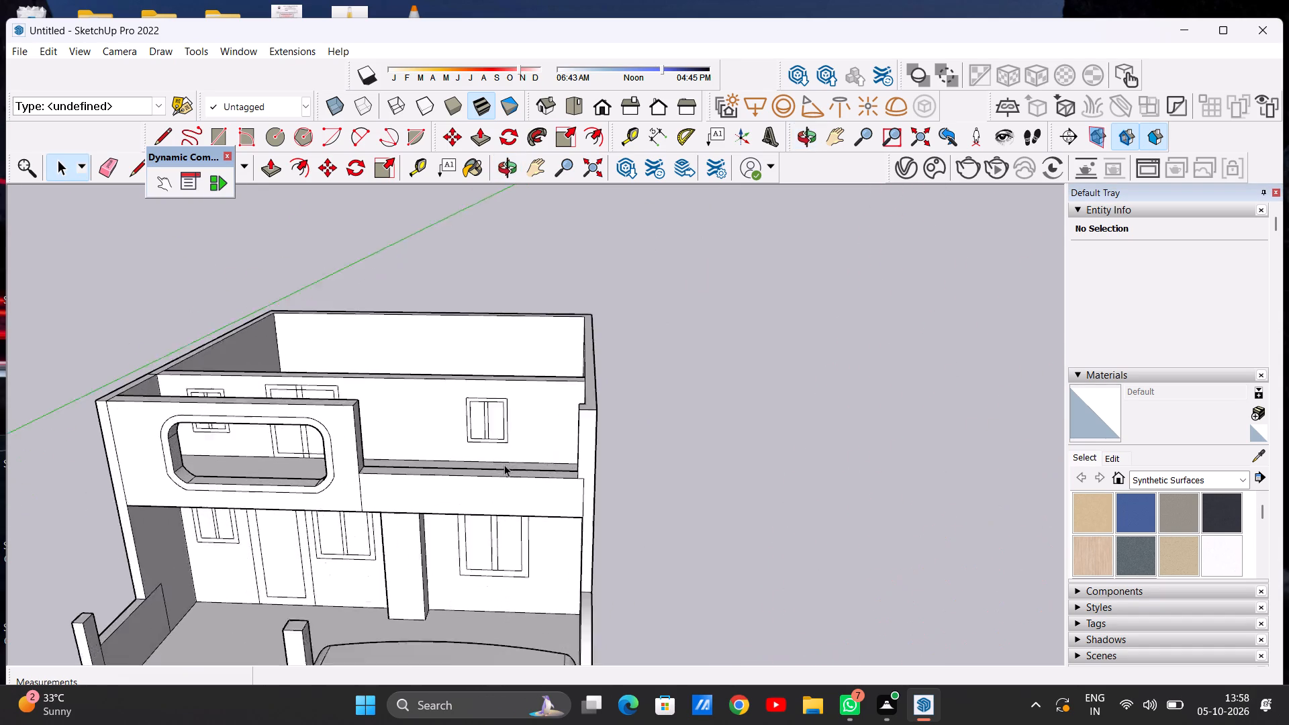
{"action": "scroll", "coordinate": [504, 465], "scroll_direction": "up", "scroll_amount": 2}
{"action": "middle_click_drag", "start_coordinate": [497, 554], "coordinate": [516, 503]}
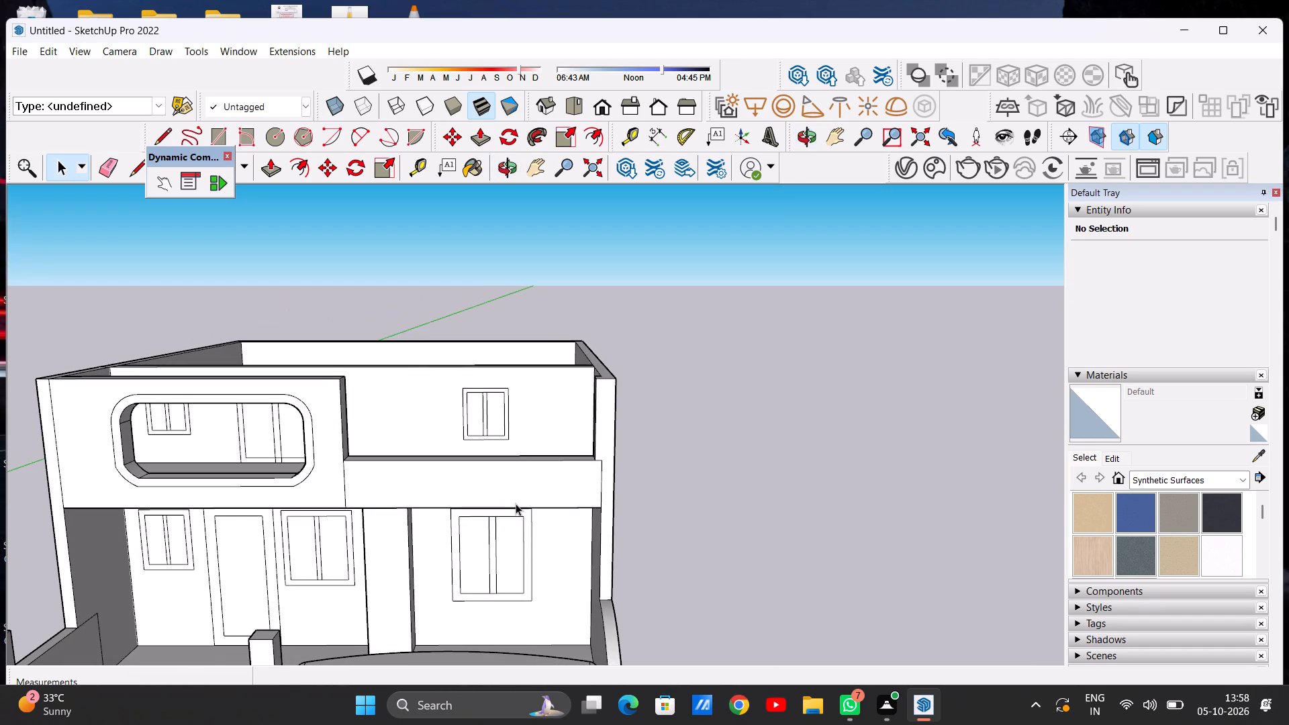
Examine the whole house front from above and eye level, comparing the open parapet side with the rounded opening.
{"action": "scroll", "coordinate": [533, 534], "scroll_direction": "down", "scroll_amount": 9}
{"action": "scroll", "coordinate": [560, 436], "scroll_direction": "up", "scroll_amount": 6}
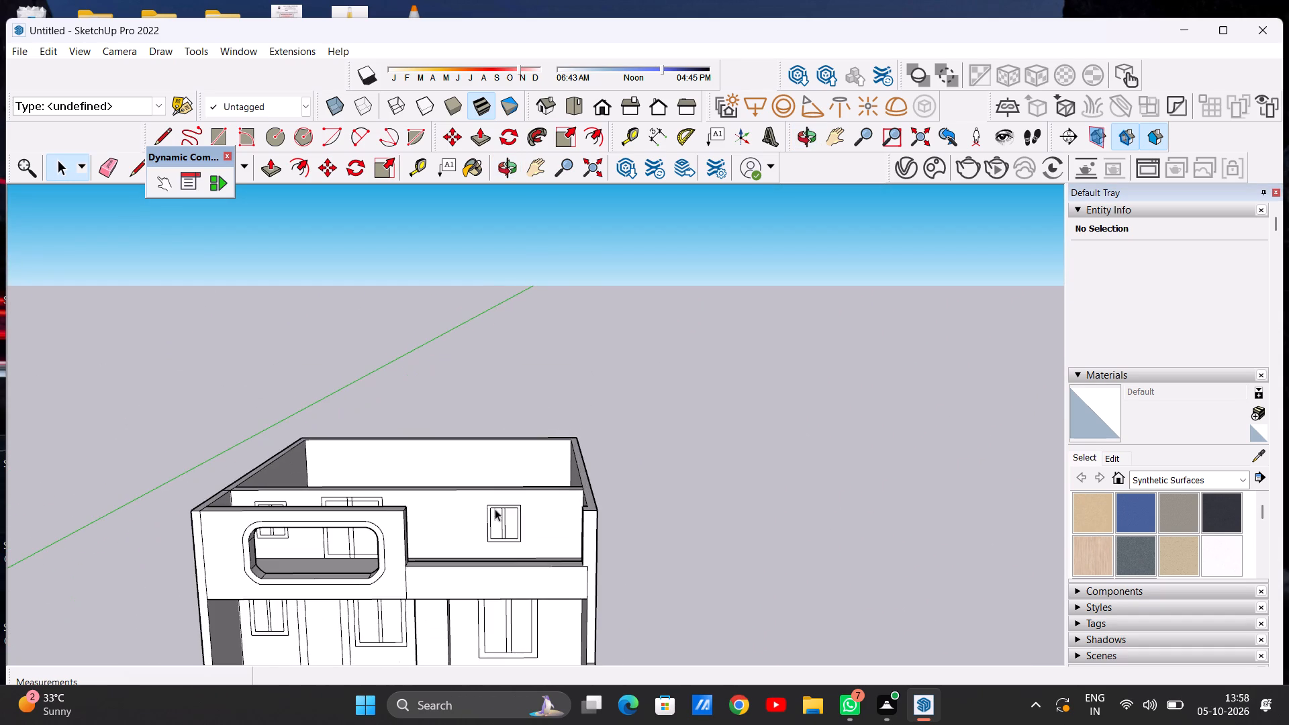
{"action": "scroll", "coordinate": [555, 491], "scroll_direction": "down", "scroll_amount": 4}
{"action": "scroll", "coordinate": [503, 528], "scroll_direction": "up", "scroll_amount": 1}
{"action": "middle_click_drag", "start_coordinate": [503, 528], "coordinate": [526, 670]}
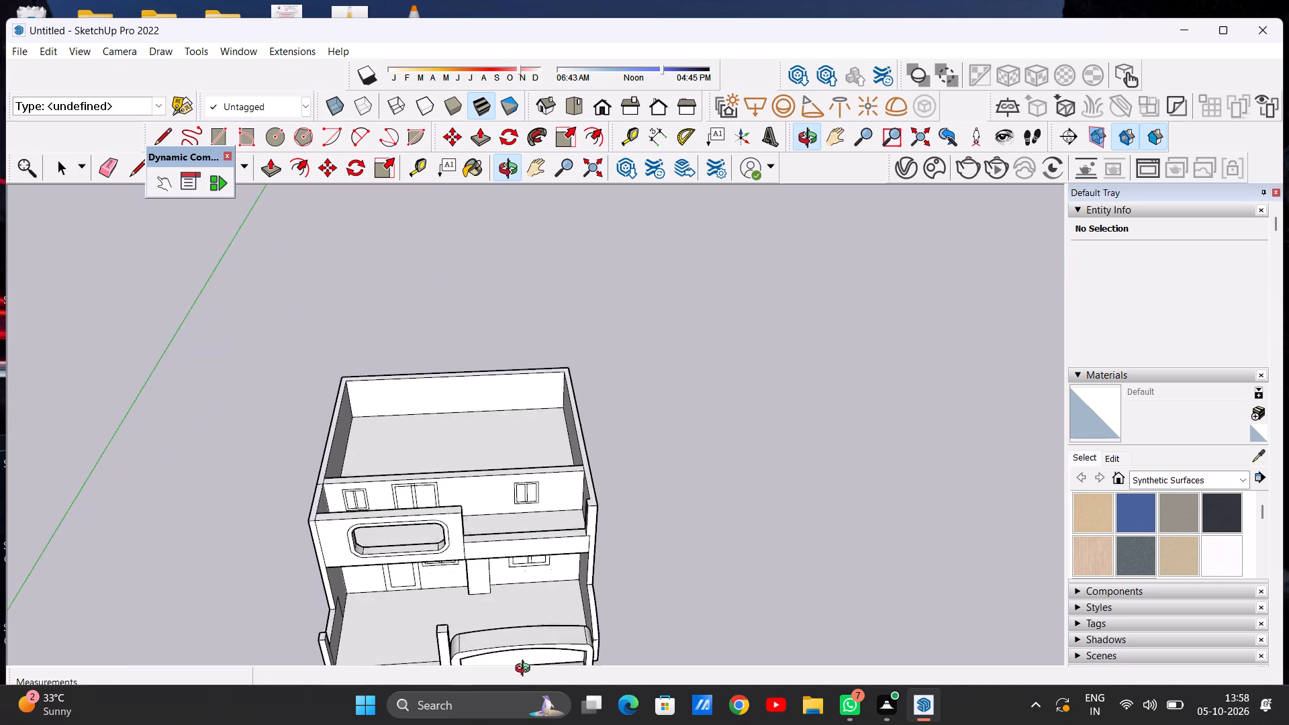
{"action": "middle_click_drag", "start_coordinate": [526, 670], "coordinate": [510, 527]}
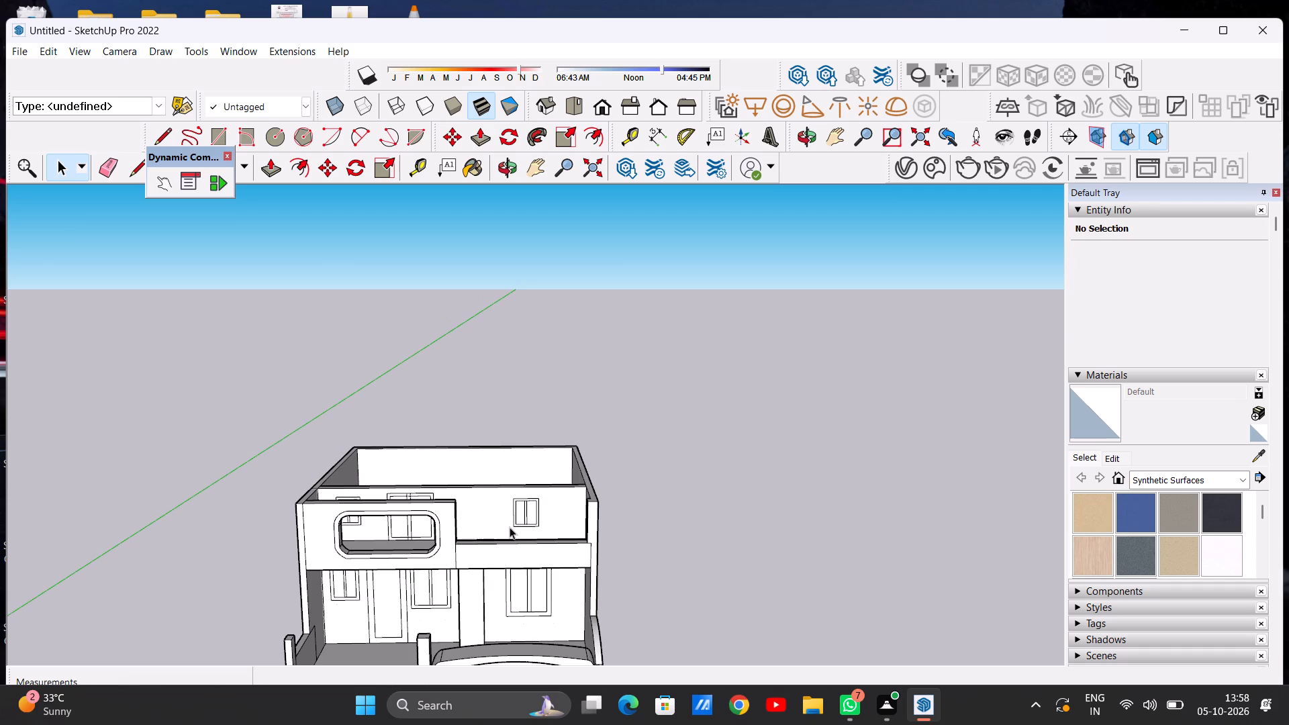
{"action": "scroll", "coordinate": [510, 527], "scroll_direction": "down", "scroll_amount": 11}
{"action": "scroll", "coordinate": [497, 552], "scroll_direction": "up", "scroll_amount": 14}
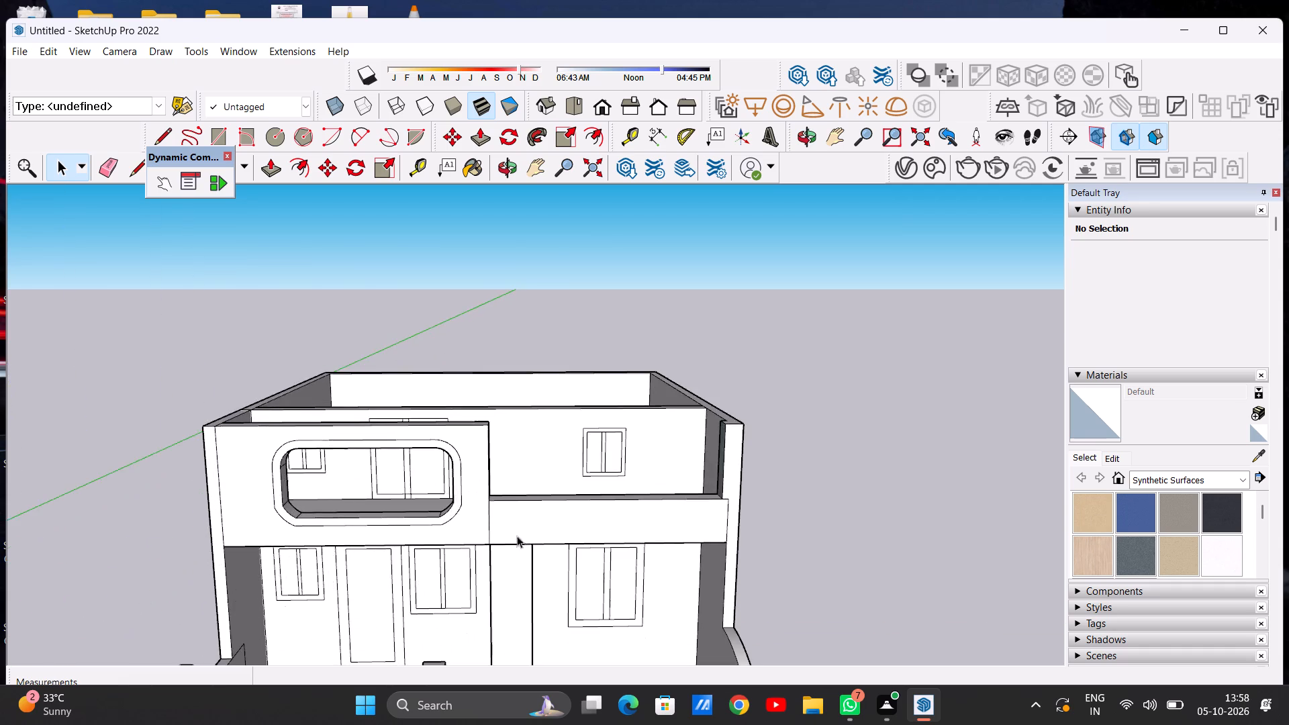
{"action": "scroll", "coordinate": [634, 481], "scroll_direction": "down", "scroll_amount": 6}
{"action": "middle_click_drag", "start_coordinate": [632, 493], "coordinate": [544, 629]}
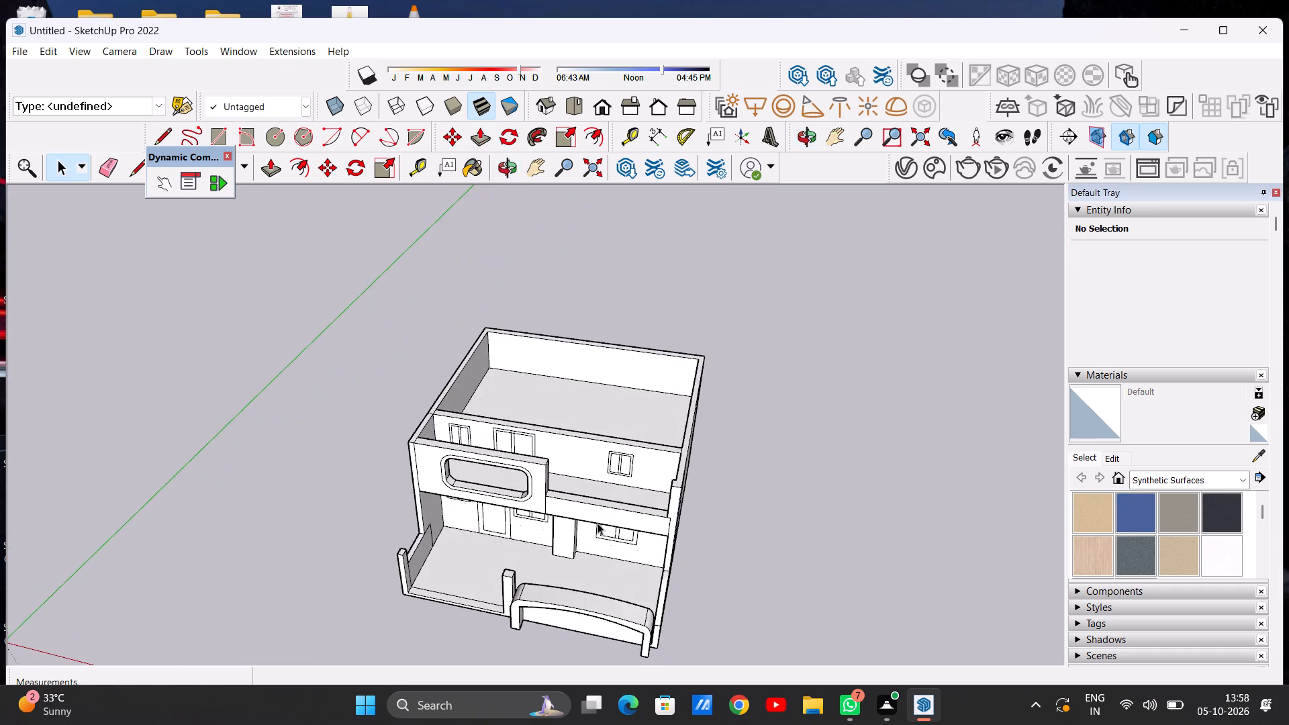
{"action": "scroll", "coordinate": [598, 523], "scroll_direction": "up", "scroll_amount": 7}
{"action": "scroll", "coordinate": [663, 483], "scroll_direction": "down", "scroll_amount": 6}
{"action": "middle_click_drag", "start_coordinate": [639, 497], "coordinate": [735, 416]}
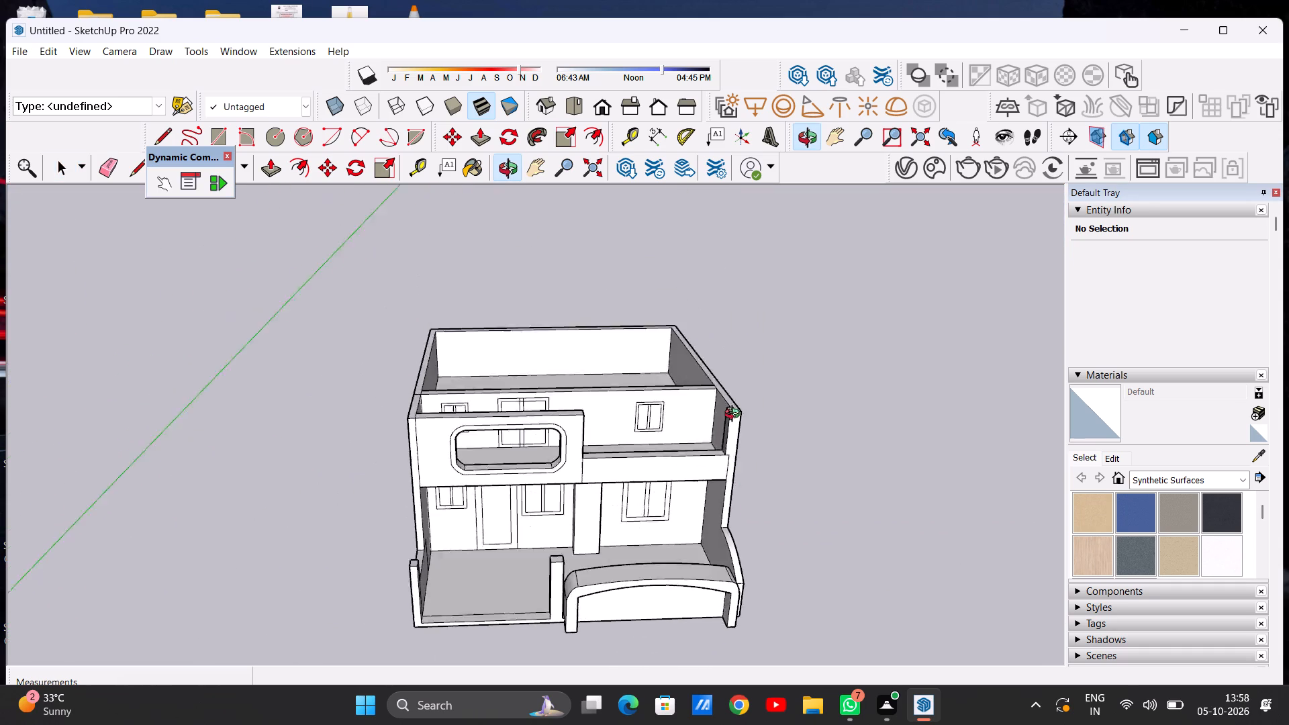
{"action": "middle_click_drag", "start_coordinate": [735, 416], "coordinate": [710, 348]}
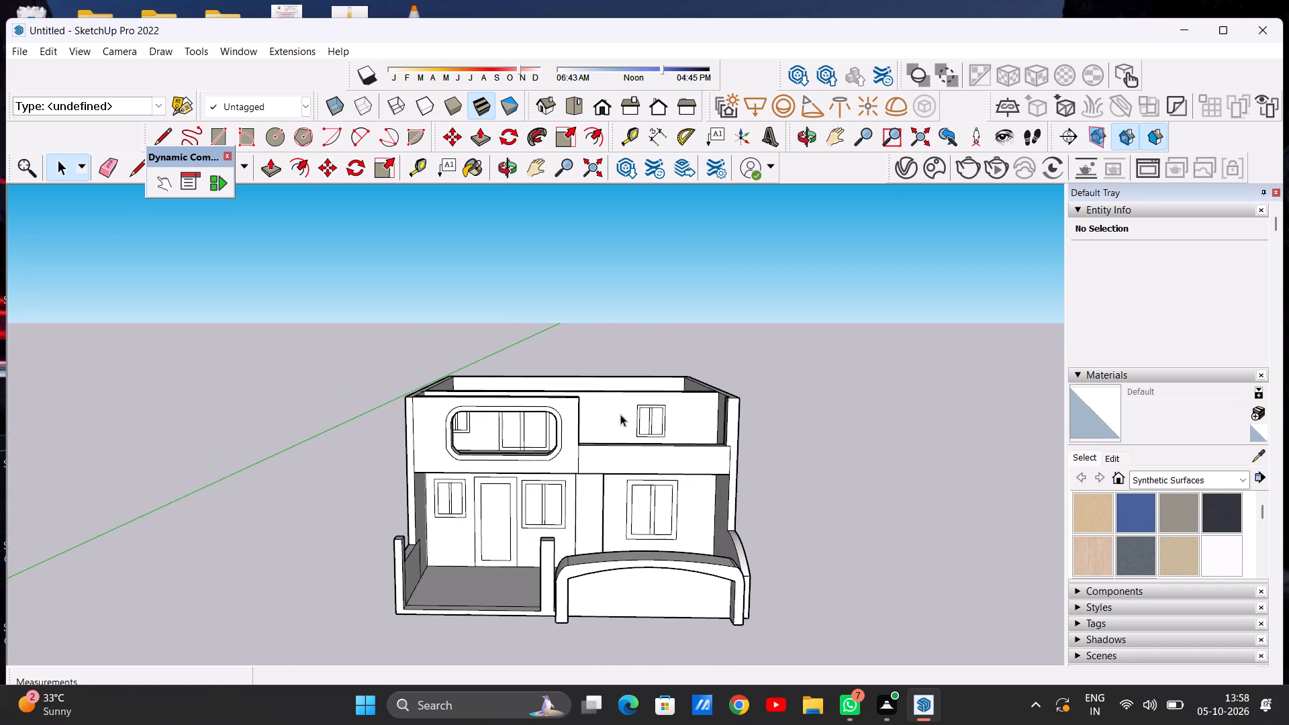
{"action": "scroll", "coordinate": [742, 405], "scroll_direction": "up", "scroll_amount": 2}
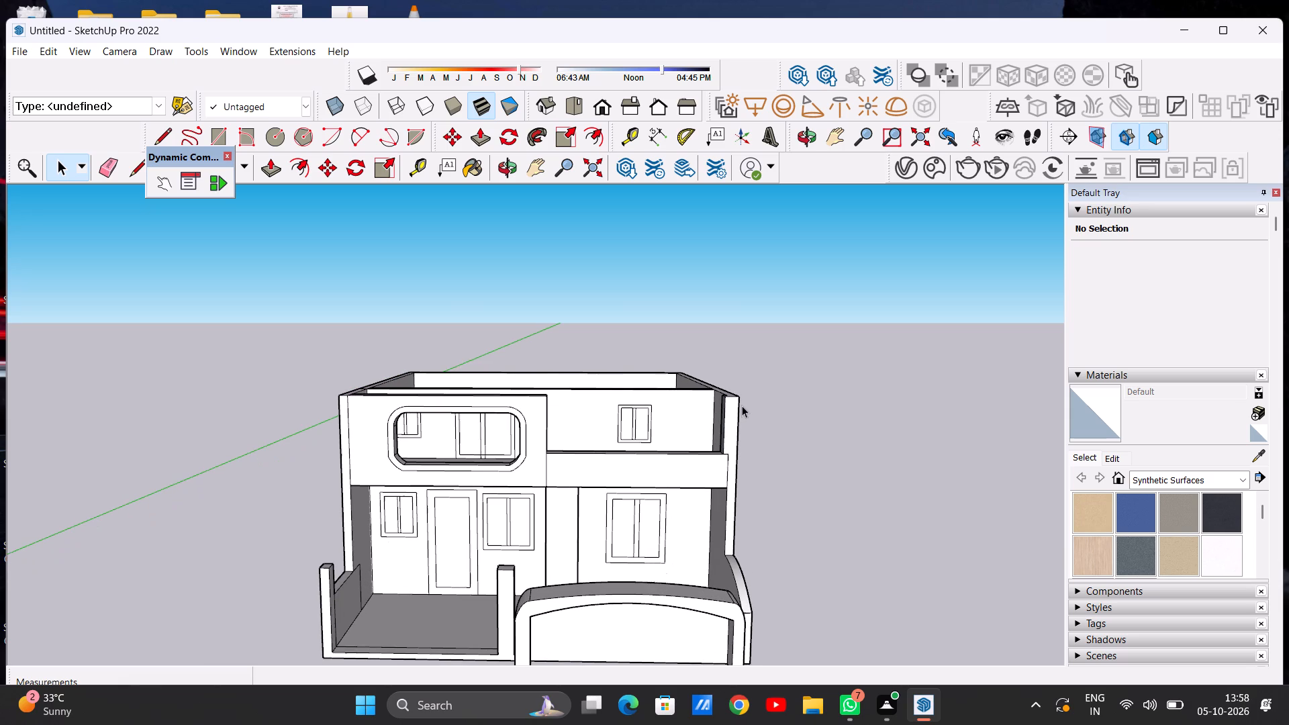
{"action": "scroll", "coordinate": [689, 409], "scroll_direction": "down", "scroll_amount": 4}
{"action": "scroll", "coordinate": [647, 436], "scroll_direction": "up", "scroll_amount": 5}
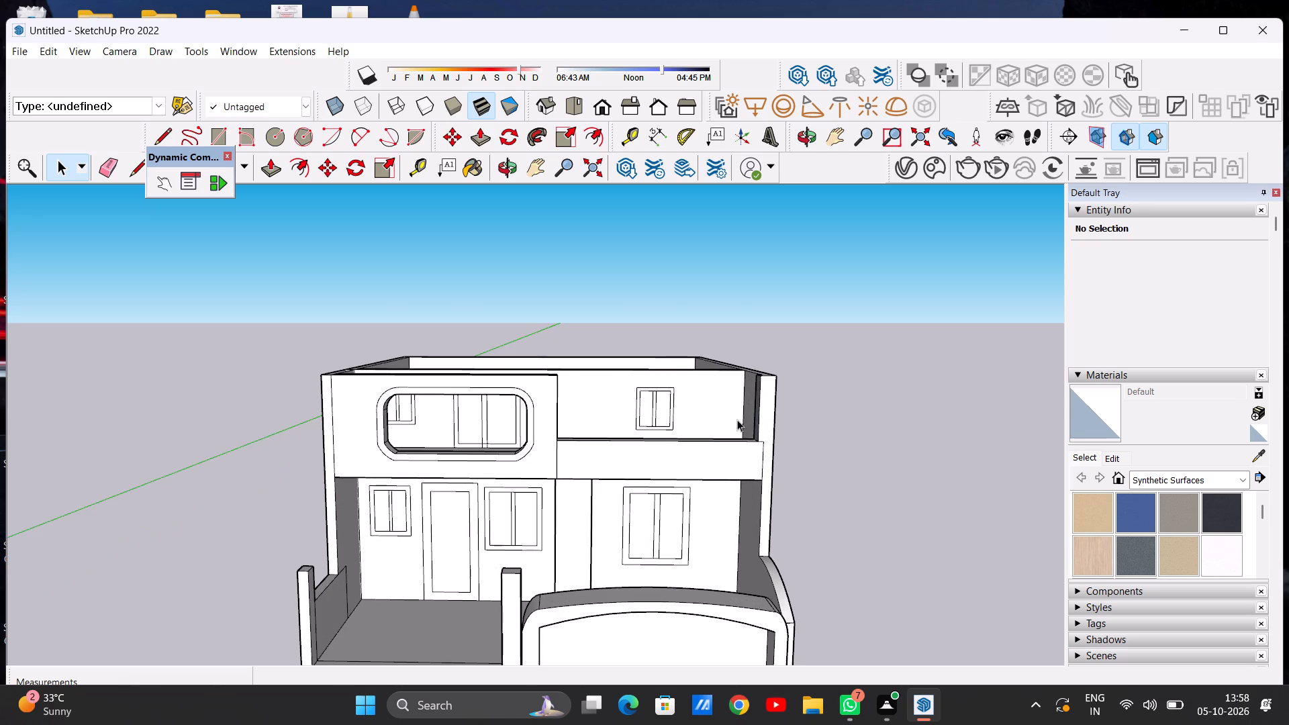
Examine the house from both front corners, checking the thickened wall end, the parapet and the rounded framed opening.
{"action": "middle_click_drag", "start_coordinate": [734, 420], "coordinate": [611, 475]}
{"action": "scroll", "coordinate": [655, 459], "scroll_direction": "down", "scroll_amount": 4}
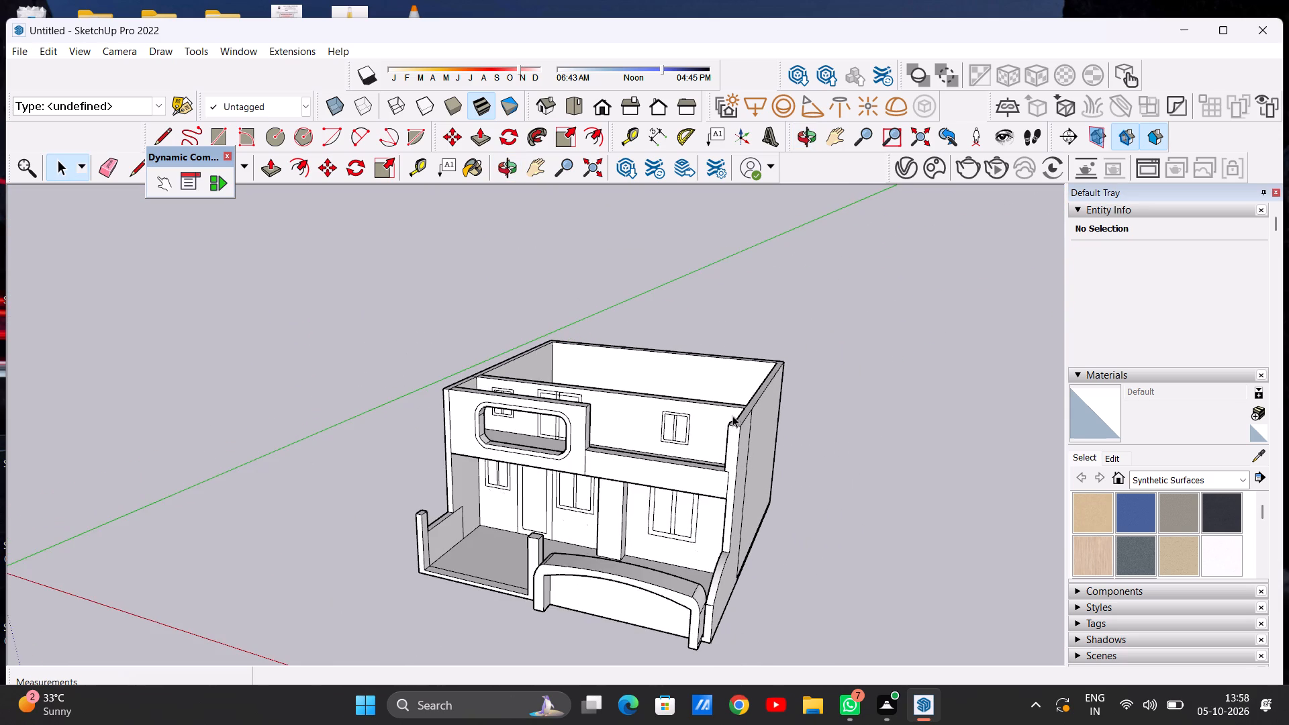
{"action": "scroll", "coordinate": [736, 415], "scroll_direction": "up", "scroll_amount": 6}
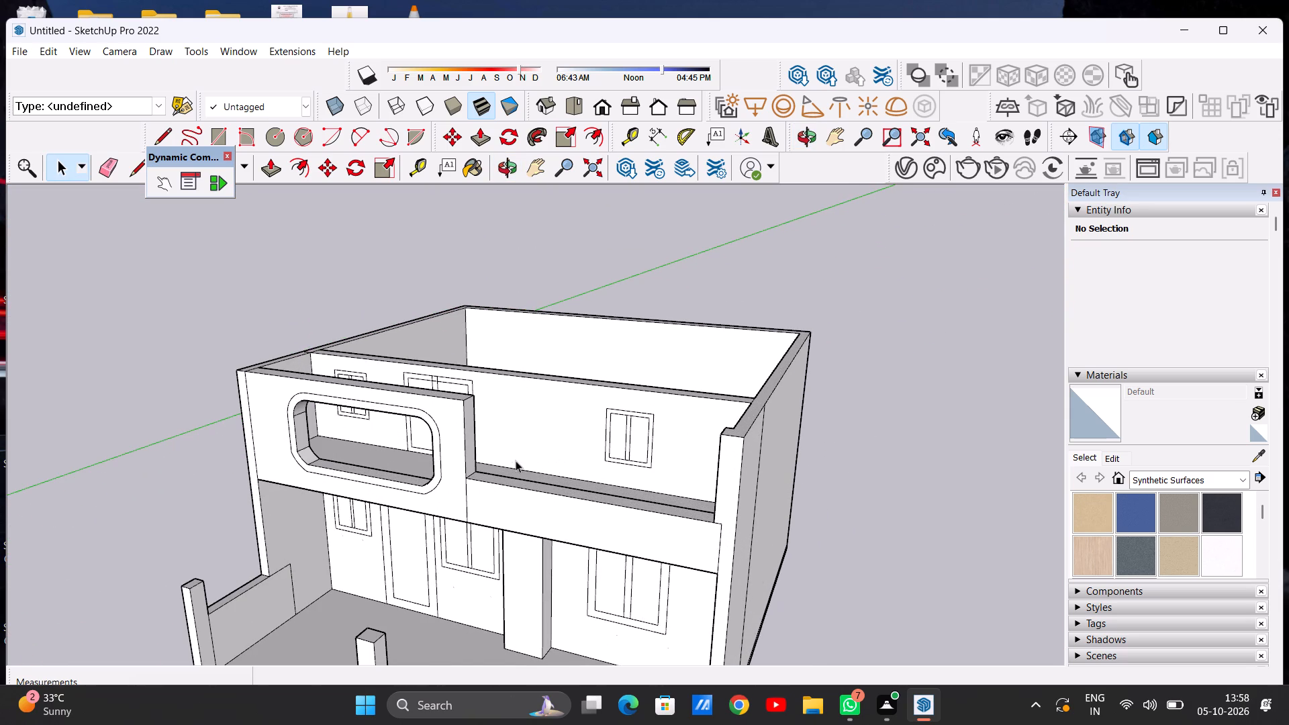
{"action": "scroll", "coordinate": [675, 438], "scroll_direction": "down", "scroll_amount": 11}
{"action": "scroll", "coordinate": [487, 428], "scroll_direction": "up", "scroll_amount": 7}
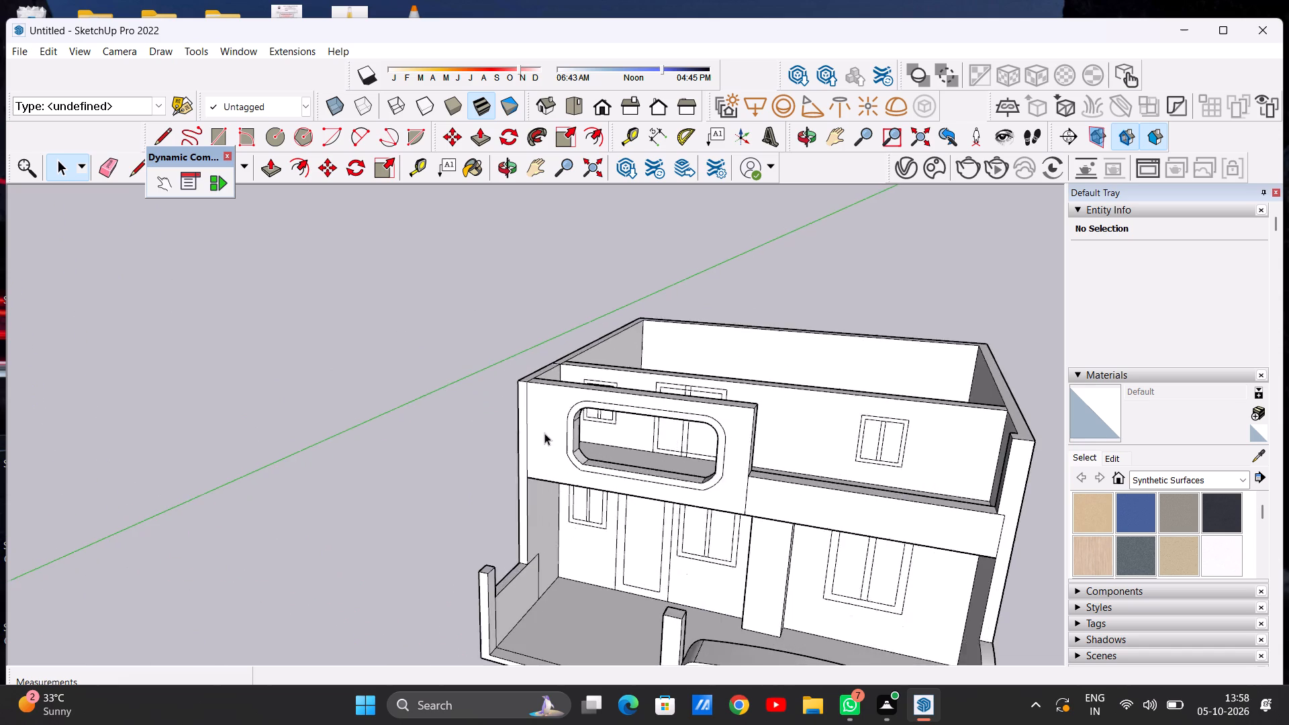
{"action": "scroll", "coordinate": [544, 432], "scroll_direction": "up", "scroll_amount": 1}
{"action": "middle_click_drag", "start_coordinate": [553, 444], "coordinate": [787, 409]}
{"action": "scroll", "coordinate": [606, 430], "scroll_direction": "up", "scroll_amount": 5}
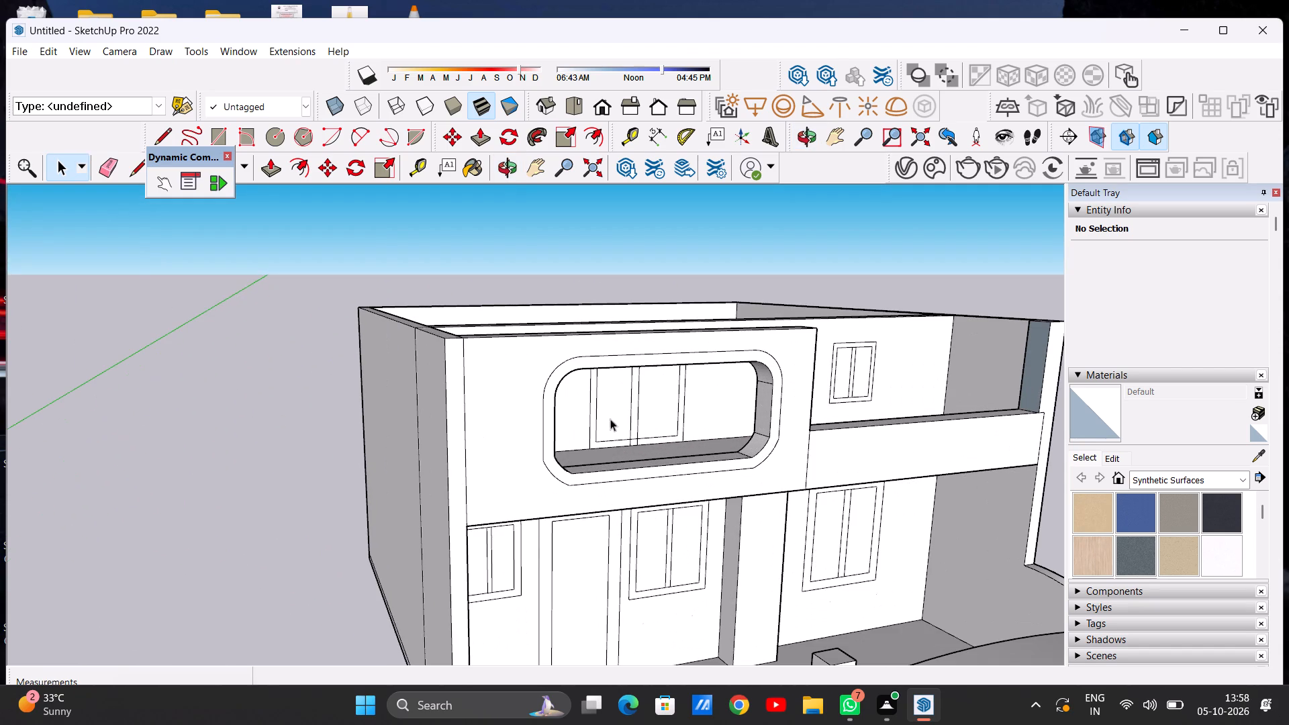
{"action": "scroll", "coordinate": [640, 446], "scroll_direction": "up", "scroll_amount": 4}
{"action": "scroll", "coordinate": [602, 448], "scroll_direction": "down", "scroll_amount": 3}
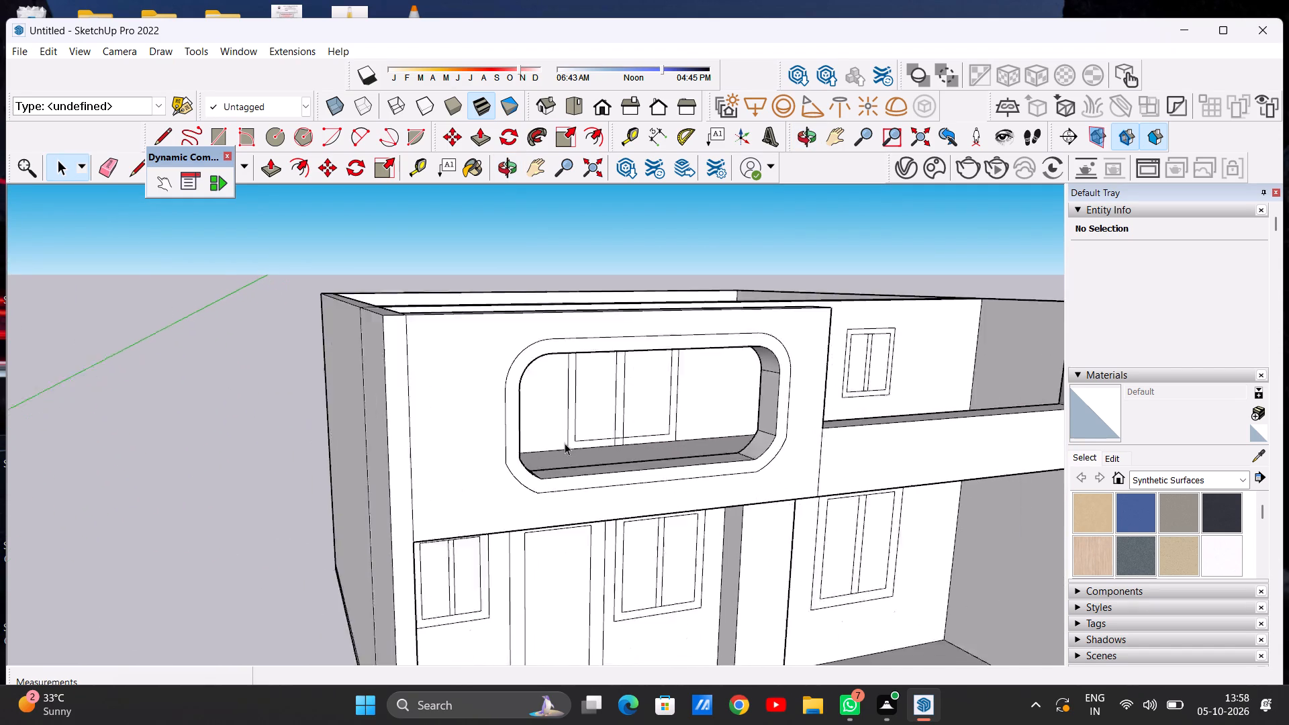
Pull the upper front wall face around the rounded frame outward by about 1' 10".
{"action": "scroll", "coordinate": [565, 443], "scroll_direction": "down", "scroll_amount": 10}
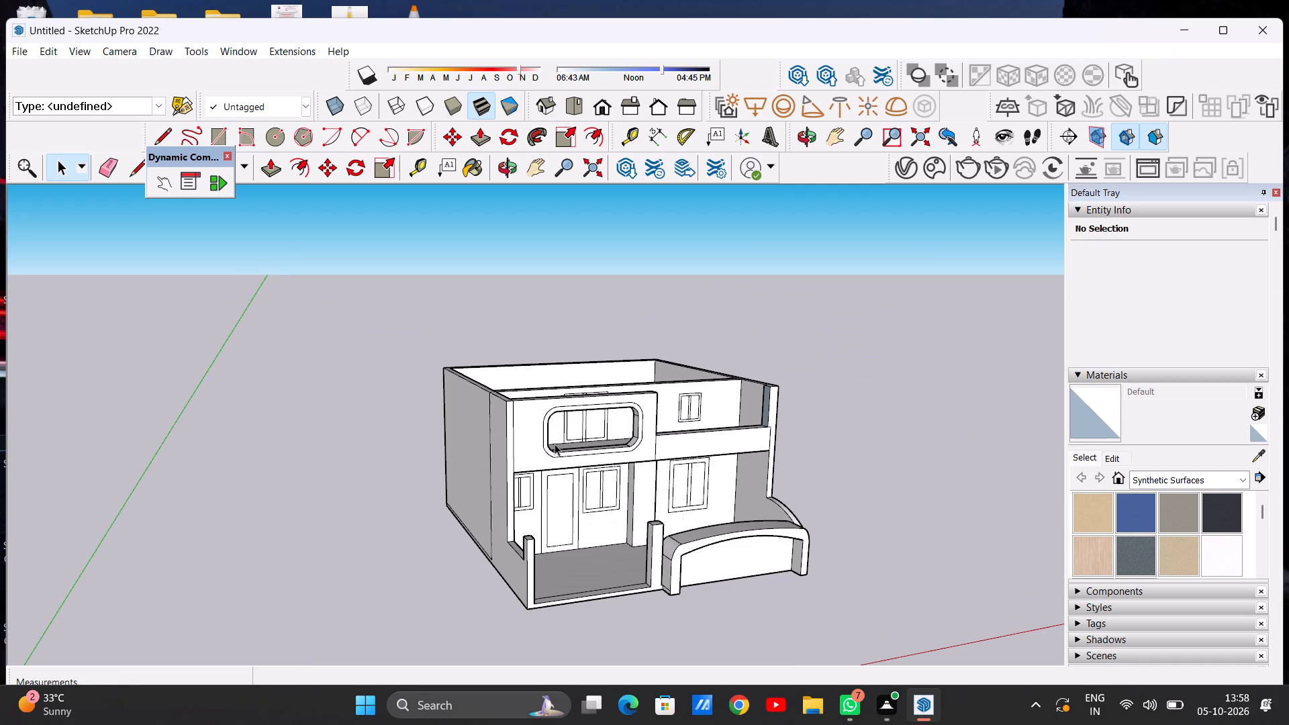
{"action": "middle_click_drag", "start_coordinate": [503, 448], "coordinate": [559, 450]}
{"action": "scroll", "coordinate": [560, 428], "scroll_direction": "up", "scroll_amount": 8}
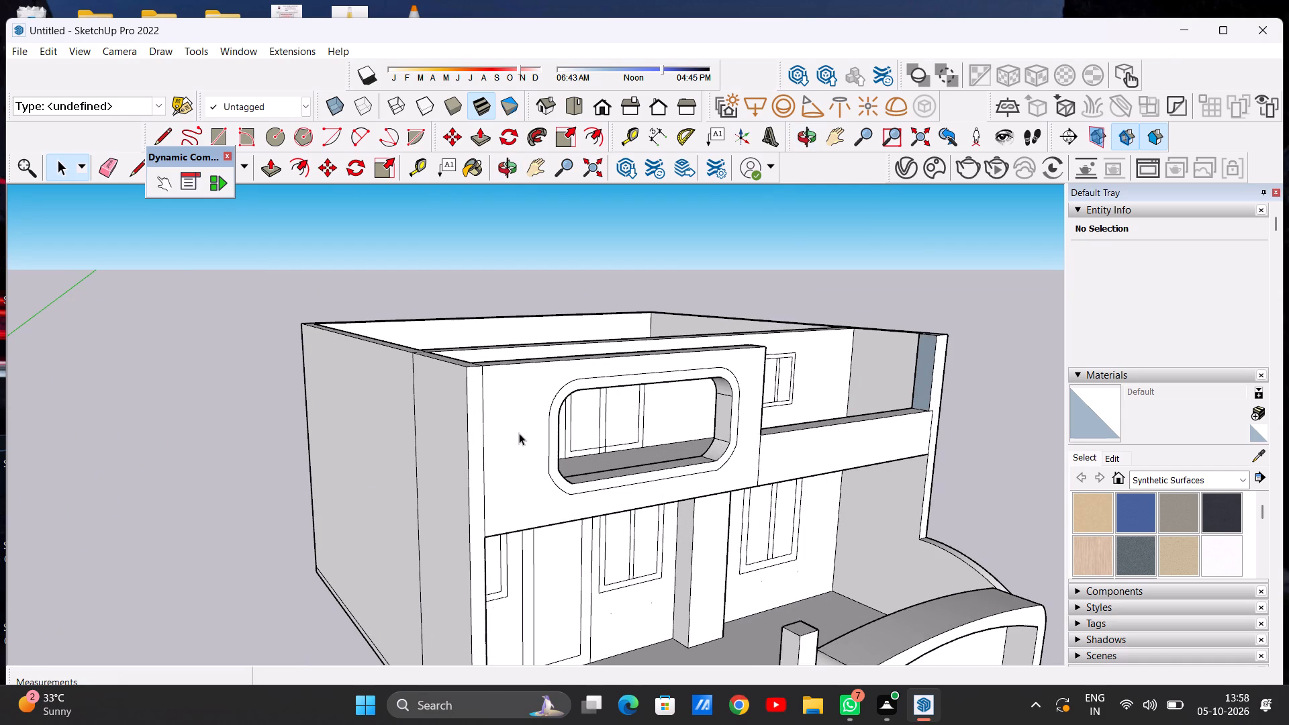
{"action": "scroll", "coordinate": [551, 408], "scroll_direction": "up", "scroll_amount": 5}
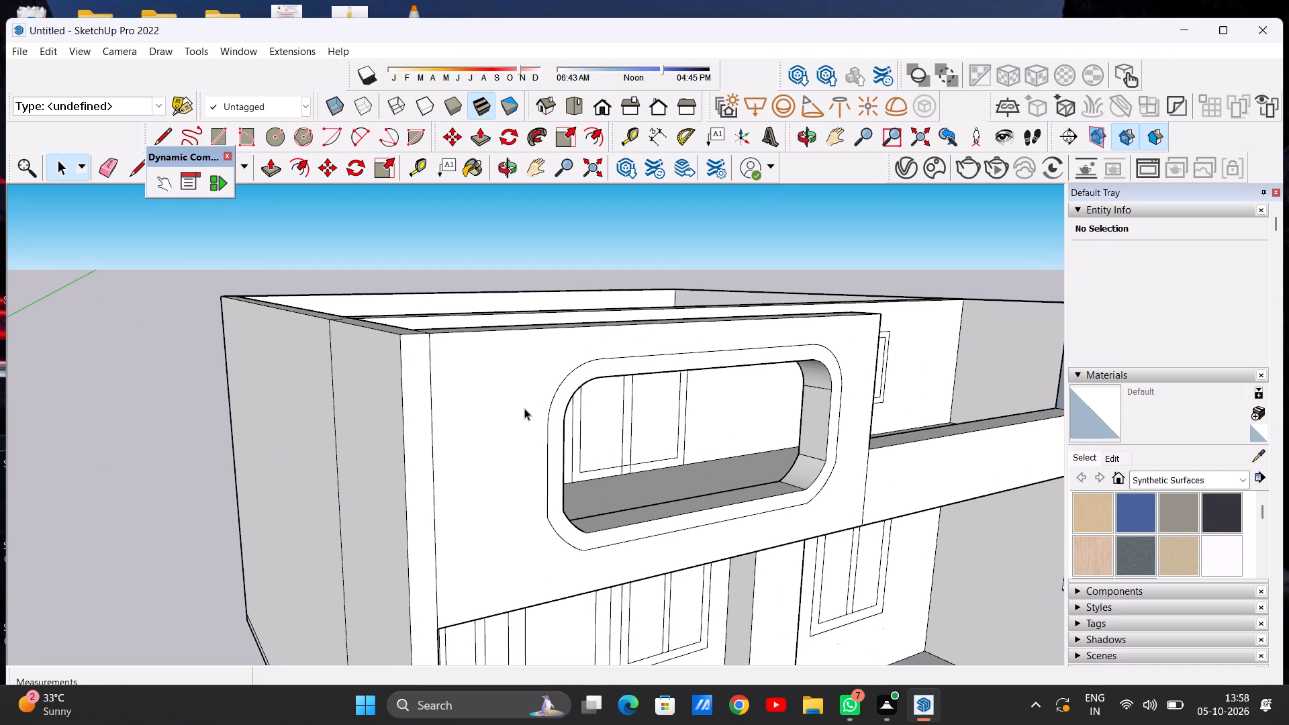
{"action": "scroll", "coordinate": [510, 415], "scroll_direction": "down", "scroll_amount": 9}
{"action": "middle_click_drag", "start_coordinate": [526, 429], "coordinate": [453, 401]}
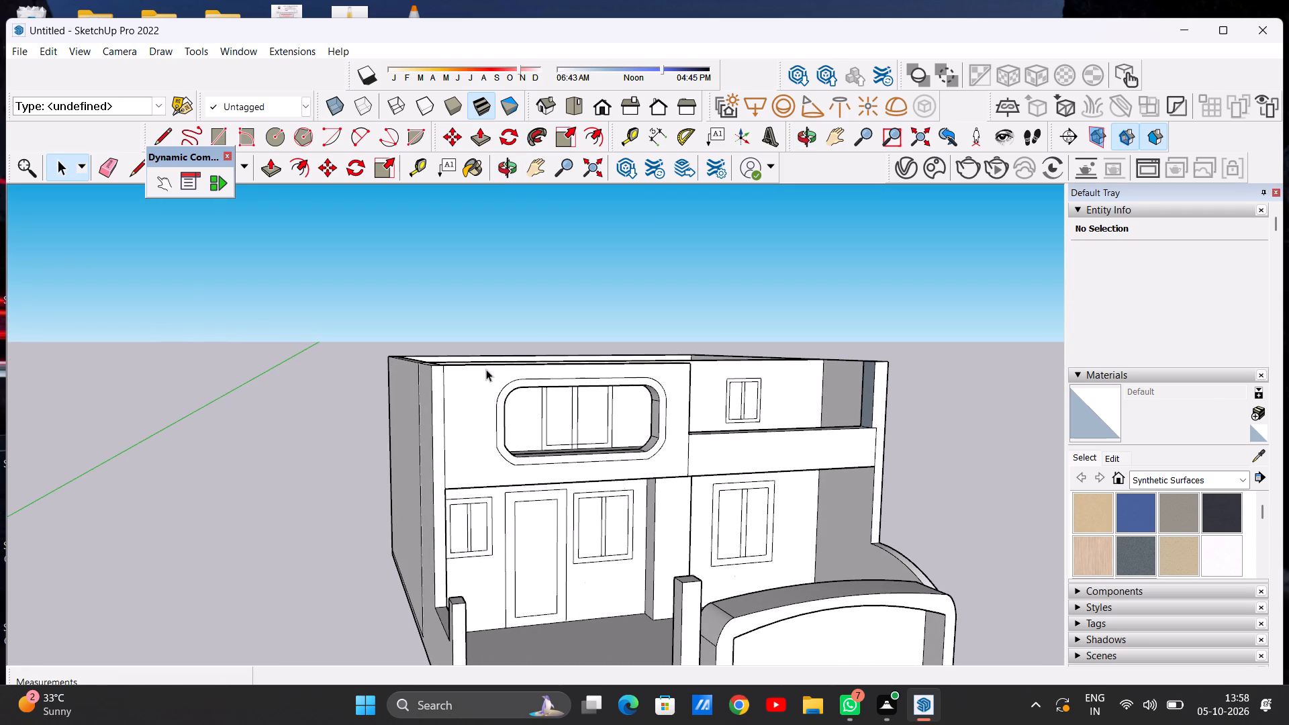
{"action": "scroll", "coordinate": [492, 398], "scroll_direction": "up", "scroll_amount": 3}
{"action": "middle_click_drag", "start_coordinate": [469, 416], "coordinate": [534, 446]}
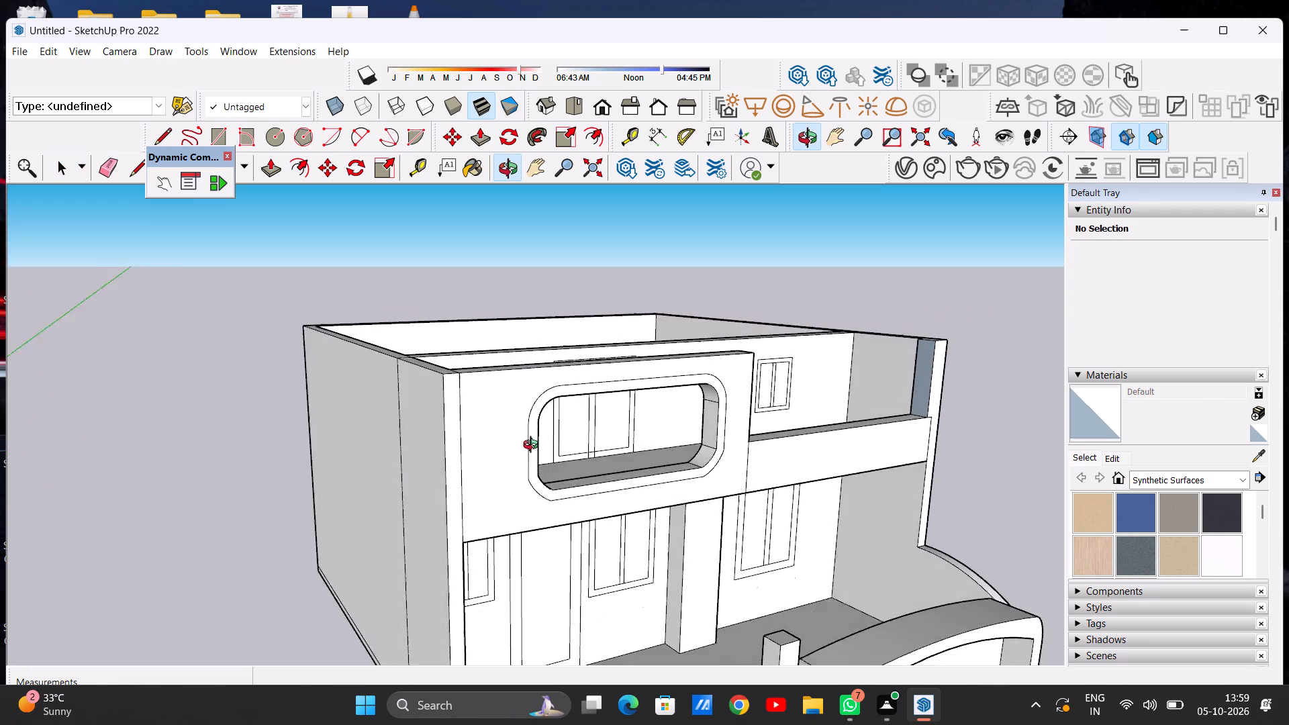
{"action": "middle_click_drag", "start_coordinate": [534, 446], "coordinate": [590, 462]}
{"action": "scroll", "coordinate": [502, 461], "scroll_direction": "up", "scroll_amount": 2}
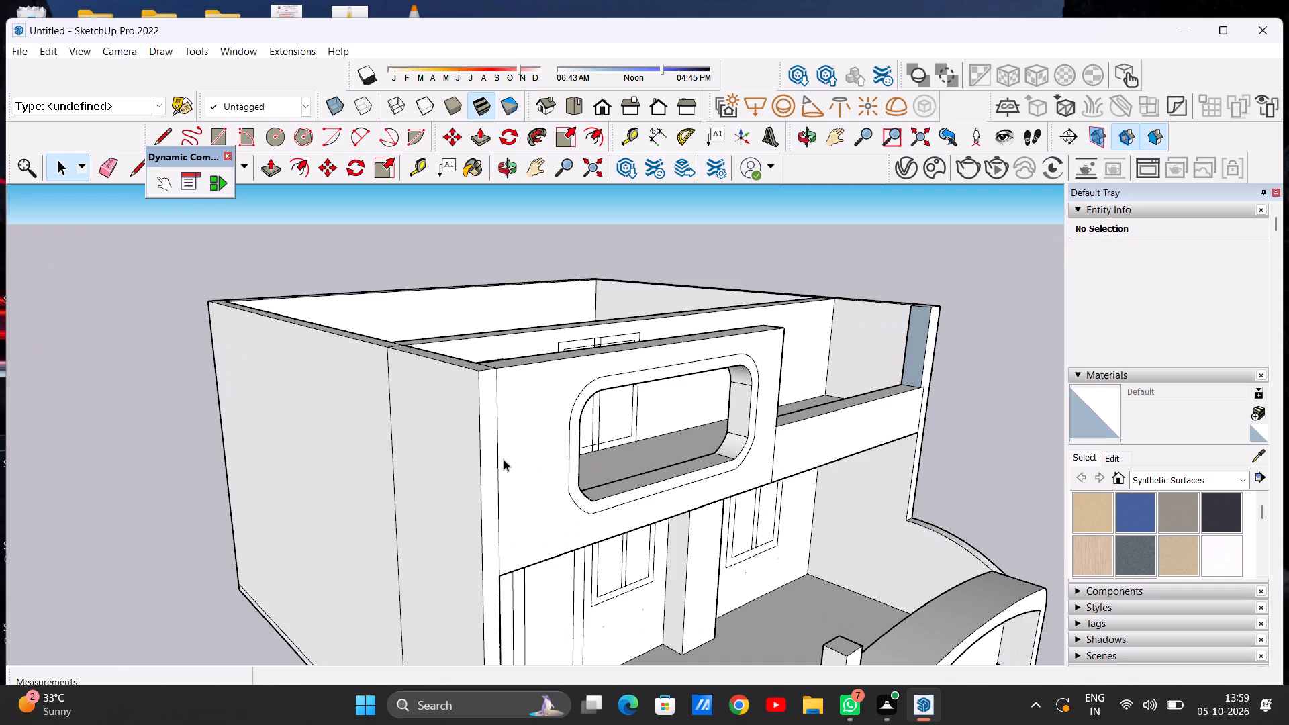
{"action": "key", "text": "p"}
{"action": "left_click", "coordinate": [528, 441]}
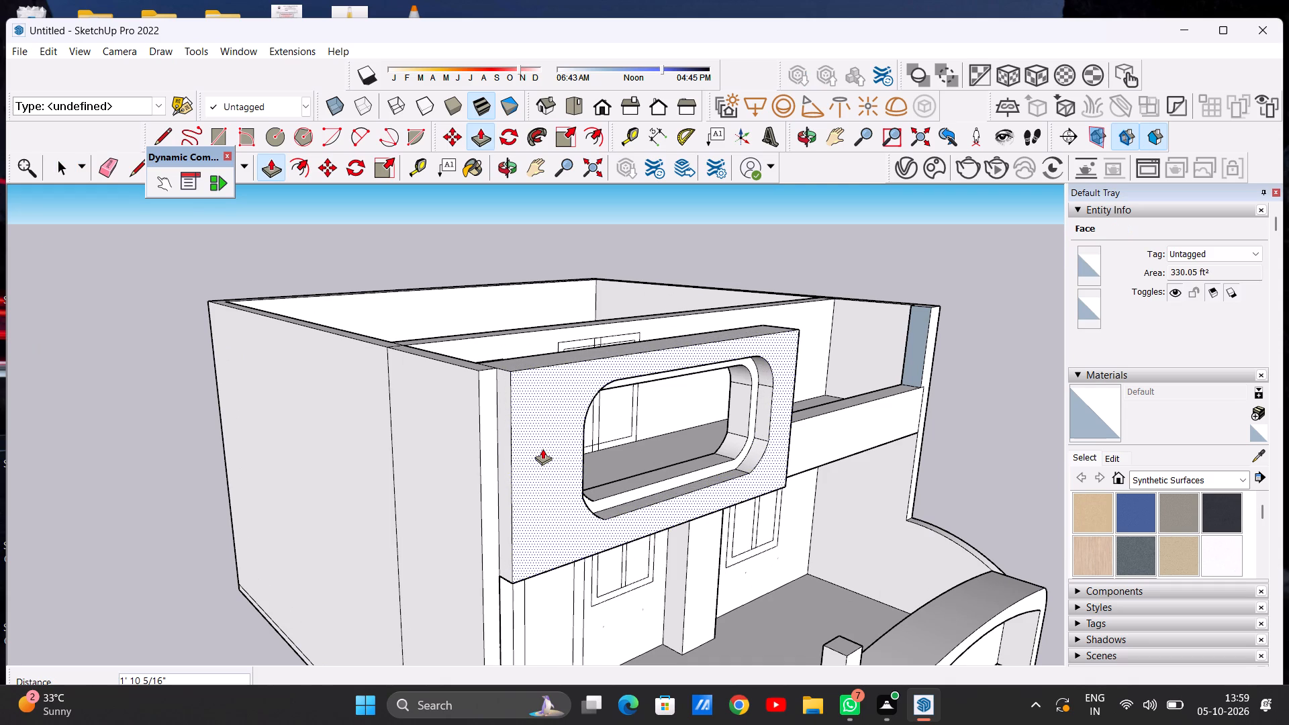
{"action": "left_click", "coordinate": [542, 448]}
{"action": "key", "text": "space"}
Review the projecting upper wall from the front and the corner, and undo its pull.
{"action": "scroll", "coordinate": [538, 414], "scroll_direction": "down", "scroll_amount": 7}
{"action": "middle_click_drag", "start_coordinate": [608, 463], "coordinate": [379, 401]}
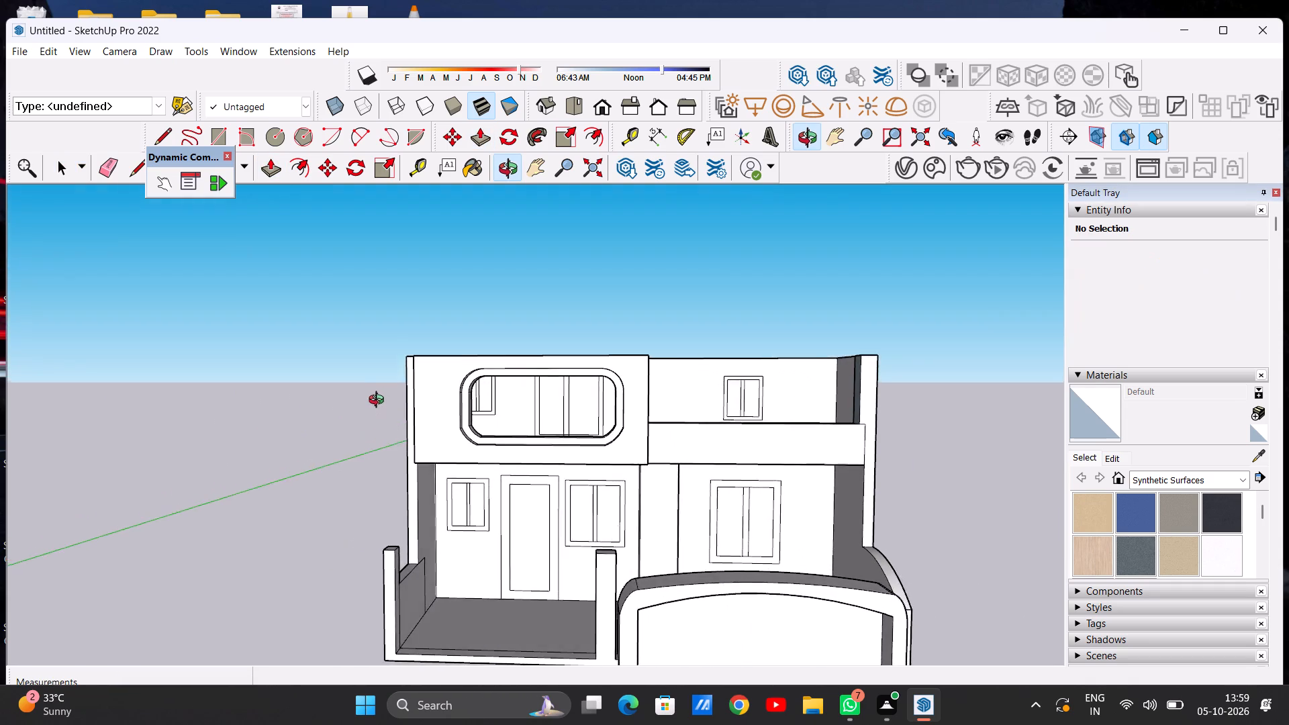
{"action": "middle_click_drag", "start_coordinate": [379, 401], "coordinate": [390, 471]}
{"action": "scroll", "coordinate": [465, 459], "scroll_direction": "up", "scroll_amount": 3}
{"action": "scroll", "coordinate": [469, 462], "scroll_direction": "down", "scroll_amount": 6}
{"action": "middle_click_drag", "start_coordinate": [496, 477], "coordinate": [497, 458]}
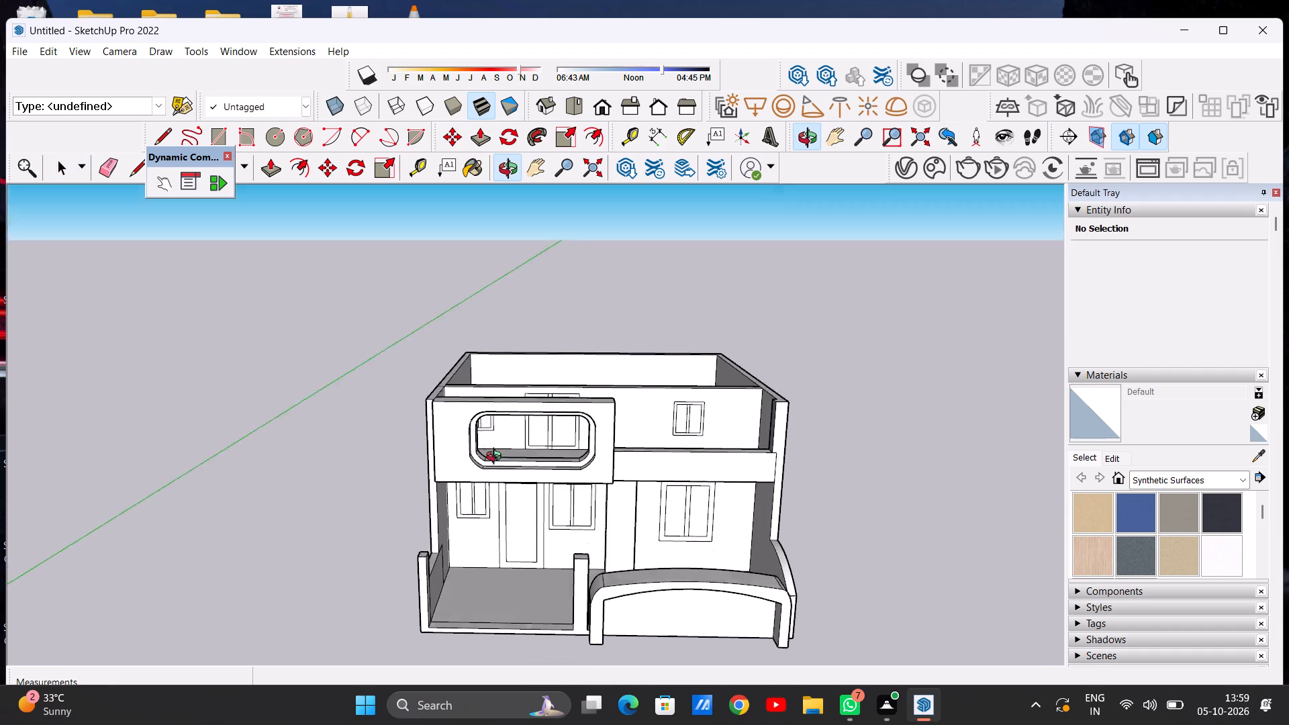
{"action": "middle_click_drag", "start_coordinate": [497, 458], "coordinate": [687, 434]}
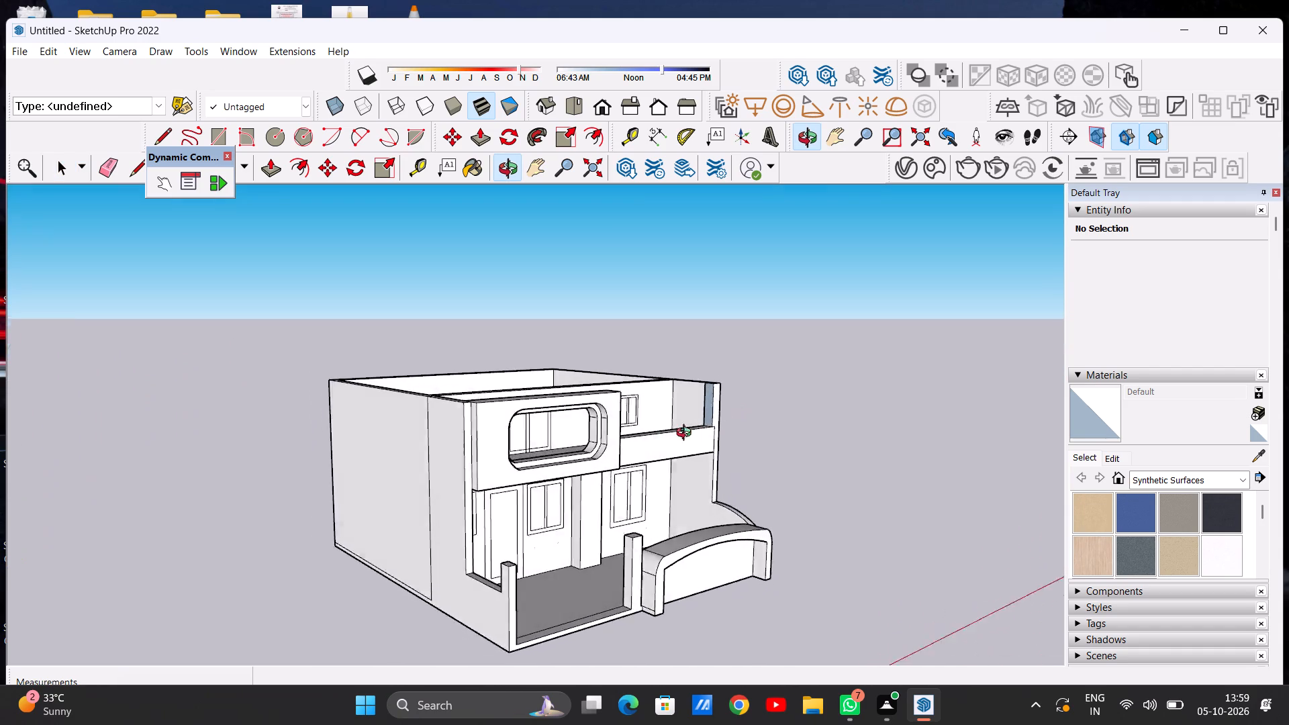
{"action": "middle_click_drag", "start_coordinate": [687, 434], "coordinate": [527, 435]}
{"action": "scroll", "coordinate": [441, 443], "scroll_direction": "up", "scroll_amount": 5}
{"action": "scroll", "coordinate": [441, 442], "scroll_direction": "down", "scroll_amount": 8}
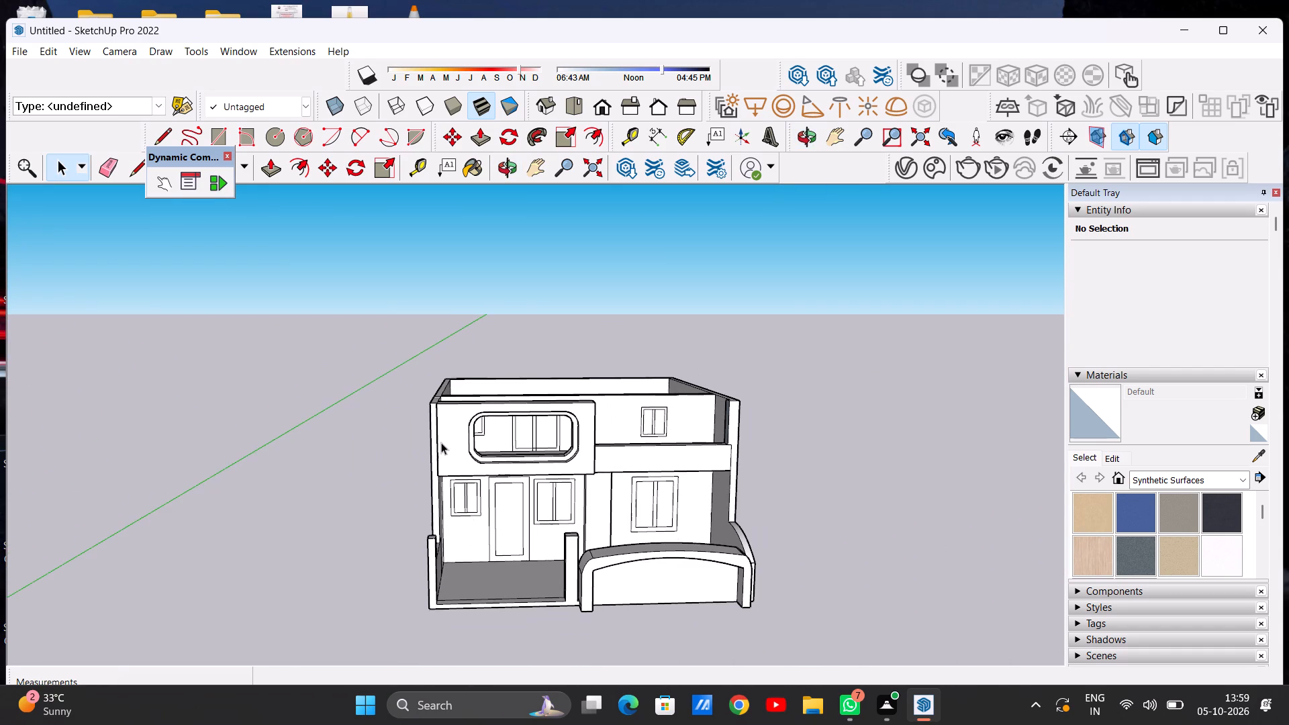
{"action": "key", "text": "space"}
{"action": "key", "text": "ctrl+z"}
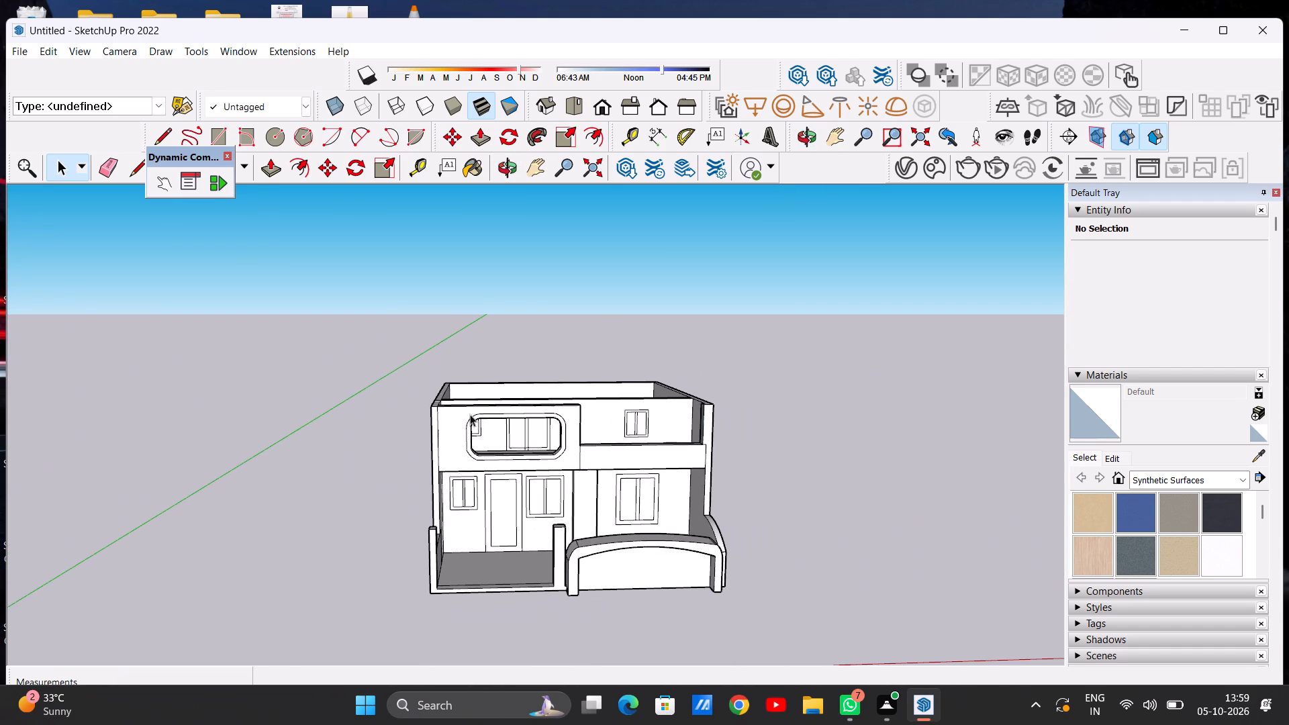
Pull the upper front wall face around the rounded frame outward by about 1' 4".
{"action": "middle_click_drag", "start_coordinate": [463, 413], "coordinate": [532, 434]}
{"action": "scroll", "coordinate": [486, 441], "scroll_direction": "up", "scroll_amount": 20}
{"action": "middle_click_drag", "start_coordinate": [444, 467], "coordinate": [605, 474]}
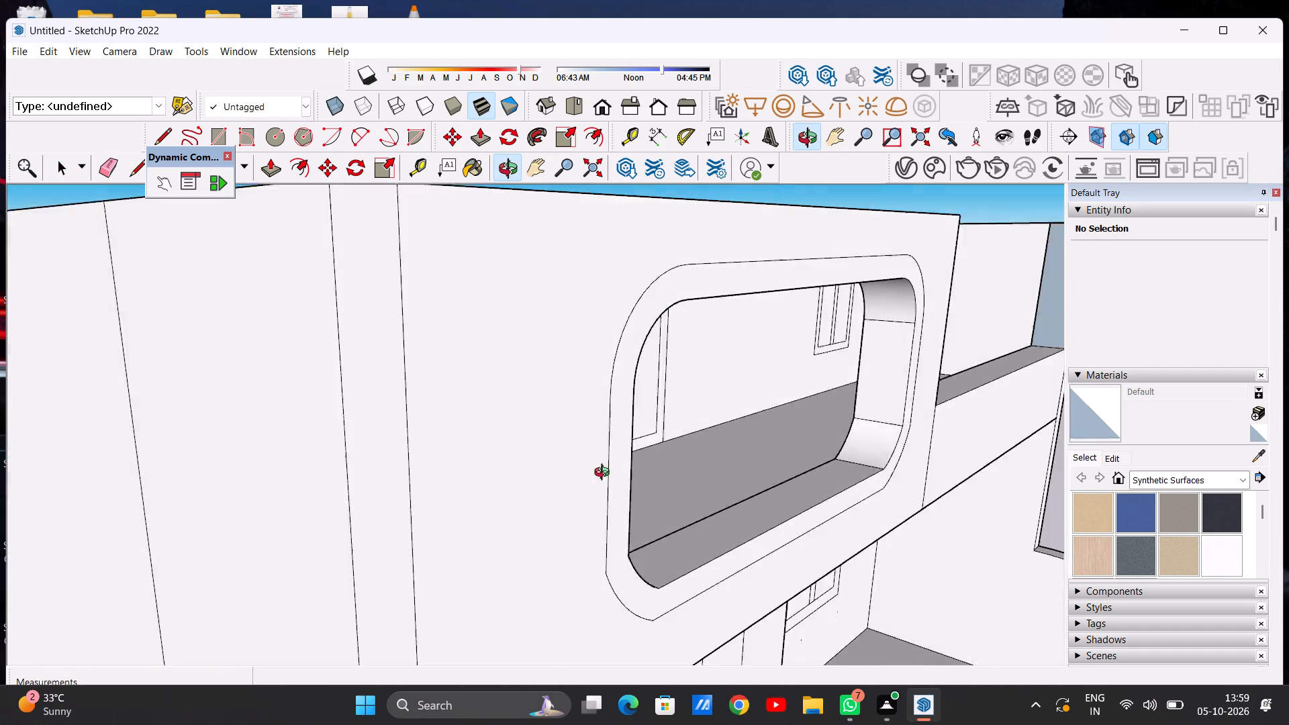
{"action": "middle_click_drag", "start_coordinate": [605, 474], "coordinate": [595, 489]}
{"action": "scroll", "coordinate": [562, 492], "scroll_direction": "down", "scroll_amount": 5}
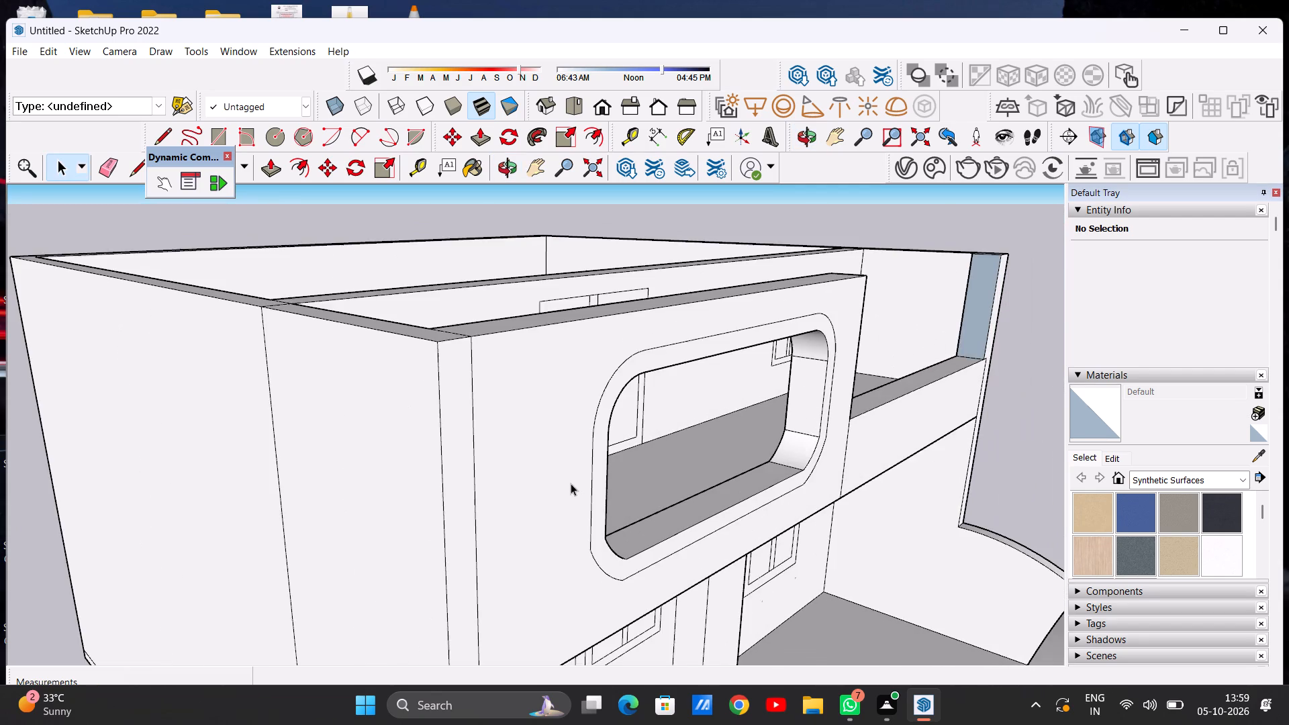
{"action": "middle_click_drag", "start_coordinate": [532, 461], "coordinate": [534, 486]}
{"action": "scroll", "coordinate": [532, 473], "scroll_direction": "down", "scroll_amount": 9}
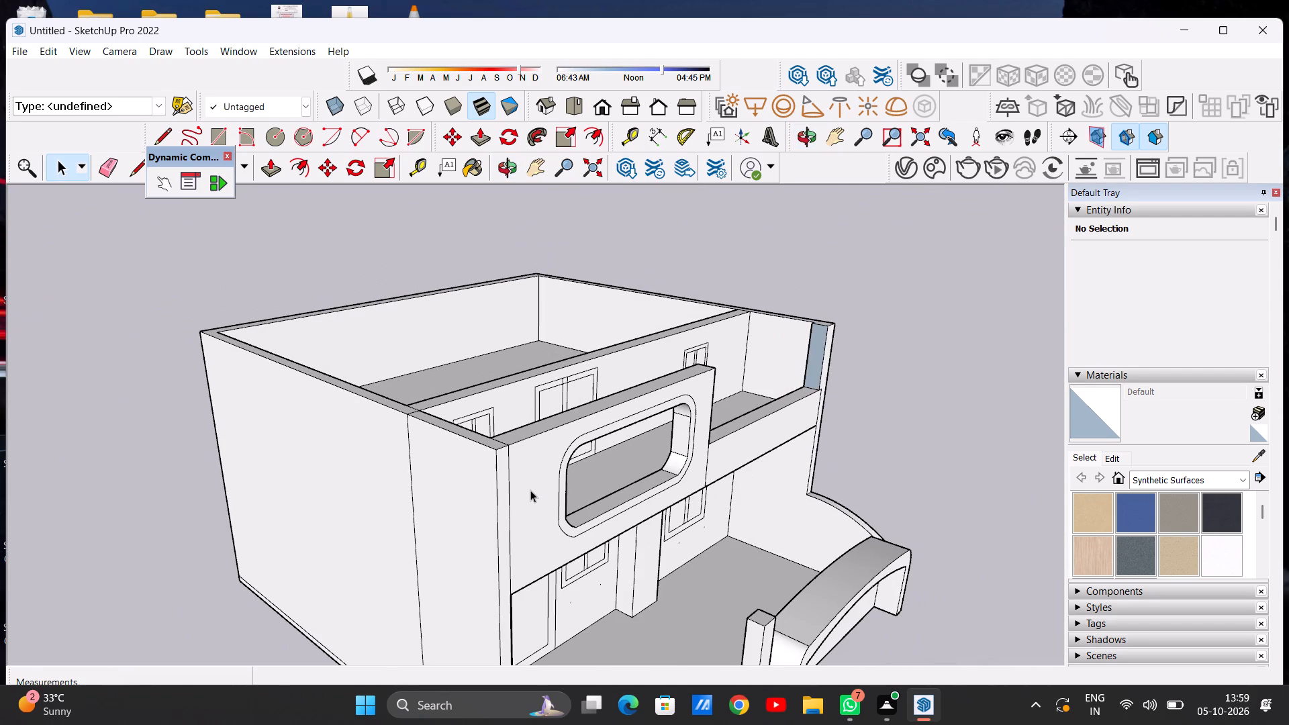
{"action": "key", "text": "p"}
{"action": "left_click", "coordinate": [537, 463]}
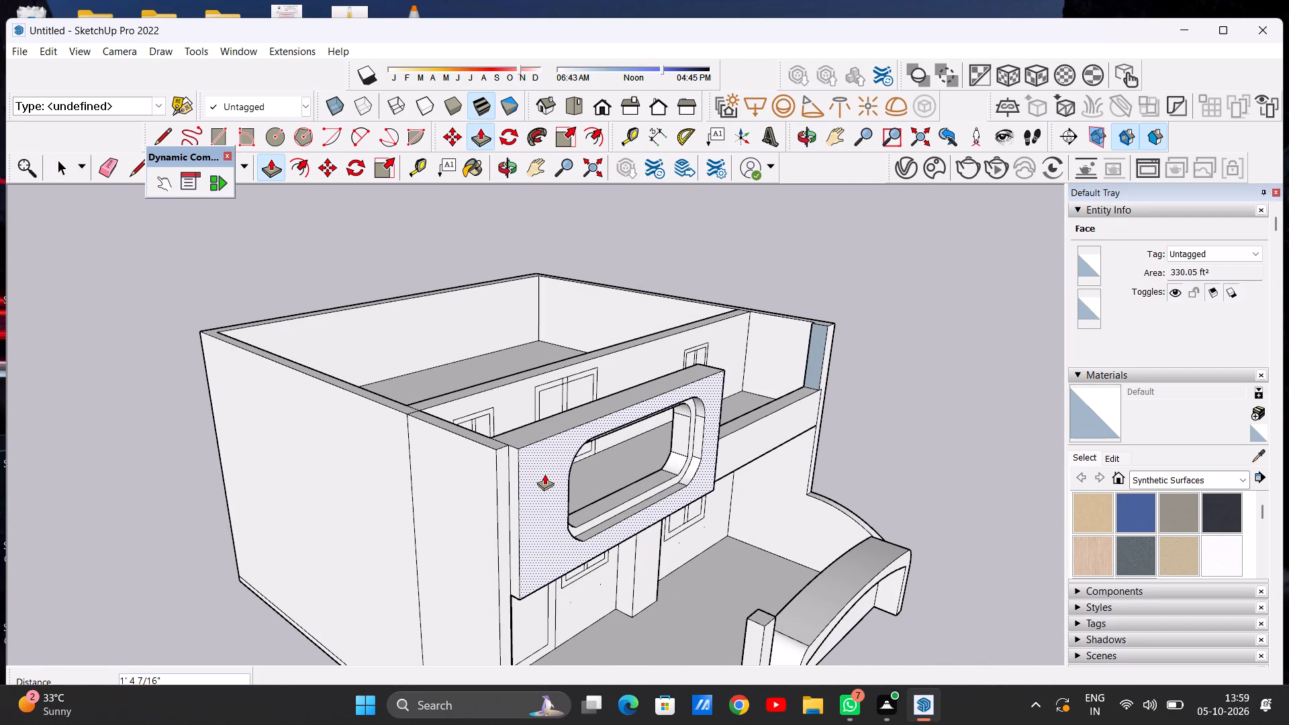
{"action": "left_click", "coordinate": [546, 477]}
{"action": "key", "text": "space"}
Examine the whole house front at eye level with the upper wall projecting around the rounded frame.
{"action": "scroll", "coordinate": [465, 479], "scroll_direction": "down", "scroll_amount": 4}
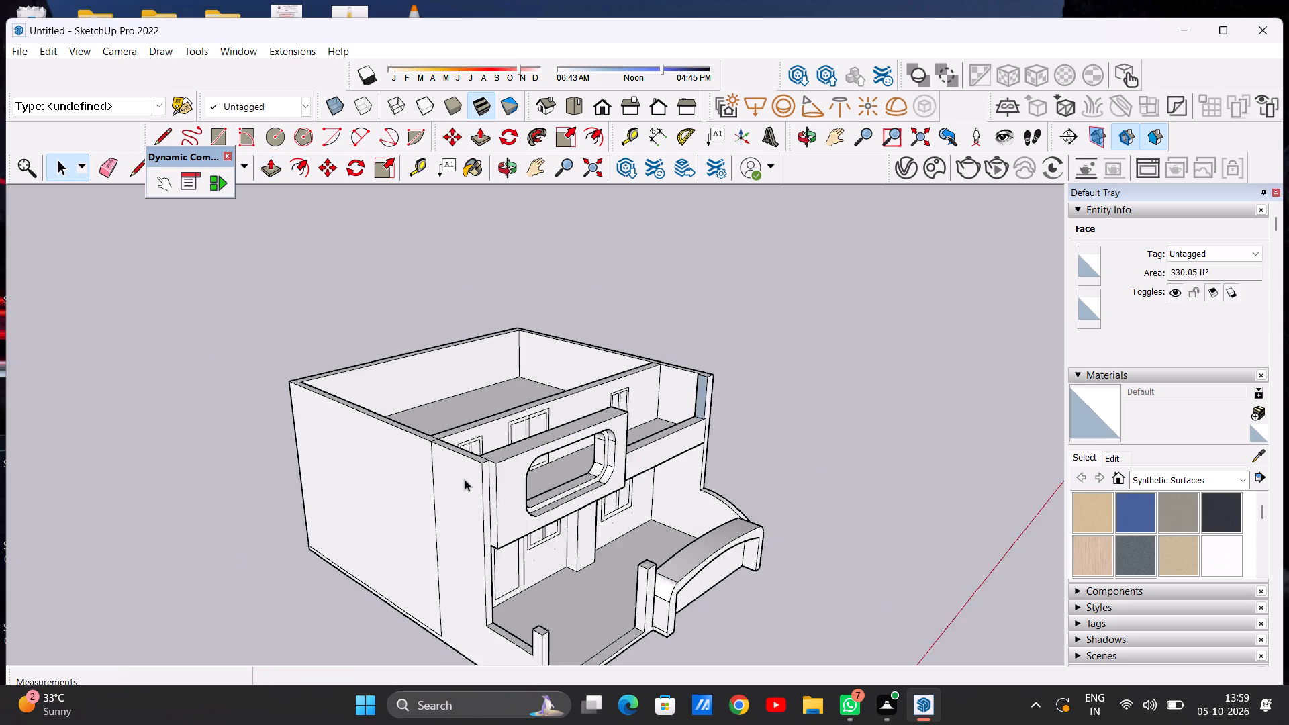
{"action": "scroll", "coordinate": [465, 479], "scroll_direction": "down", "scroll_amount": 7}
{"action": "middle_click_drag", "start_coordinate": [553, 496], "coordinate": [361, 428]}
{"action": "scroll", "coordinate": [558, 456], "scroll_direction": "down", "scroll_amount": 4}
{"action": "scroll", "coordinate": [508, 463], "scroll_direction": "up", "scroll_amount": 9}
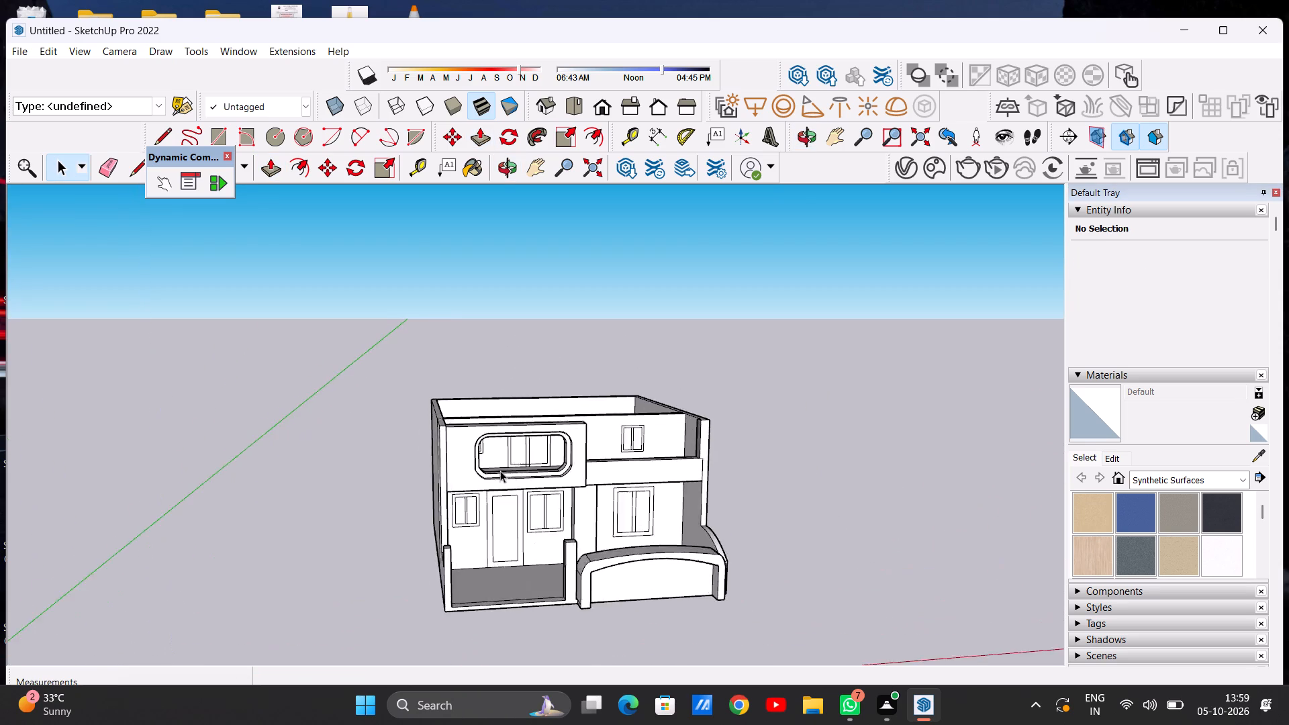
{"action": "scroll", "coordinate": [500, 471], "scroll_direction": "up", "scroll_amount": 6}
{"action": "scroll", "coordinate": [508, 472], "scroll_direction": "down", "scroll_amount": 11}
{"action": "middle_click_drag", "start_coordinate": [626, 481], "coordinate": [483, 450]}
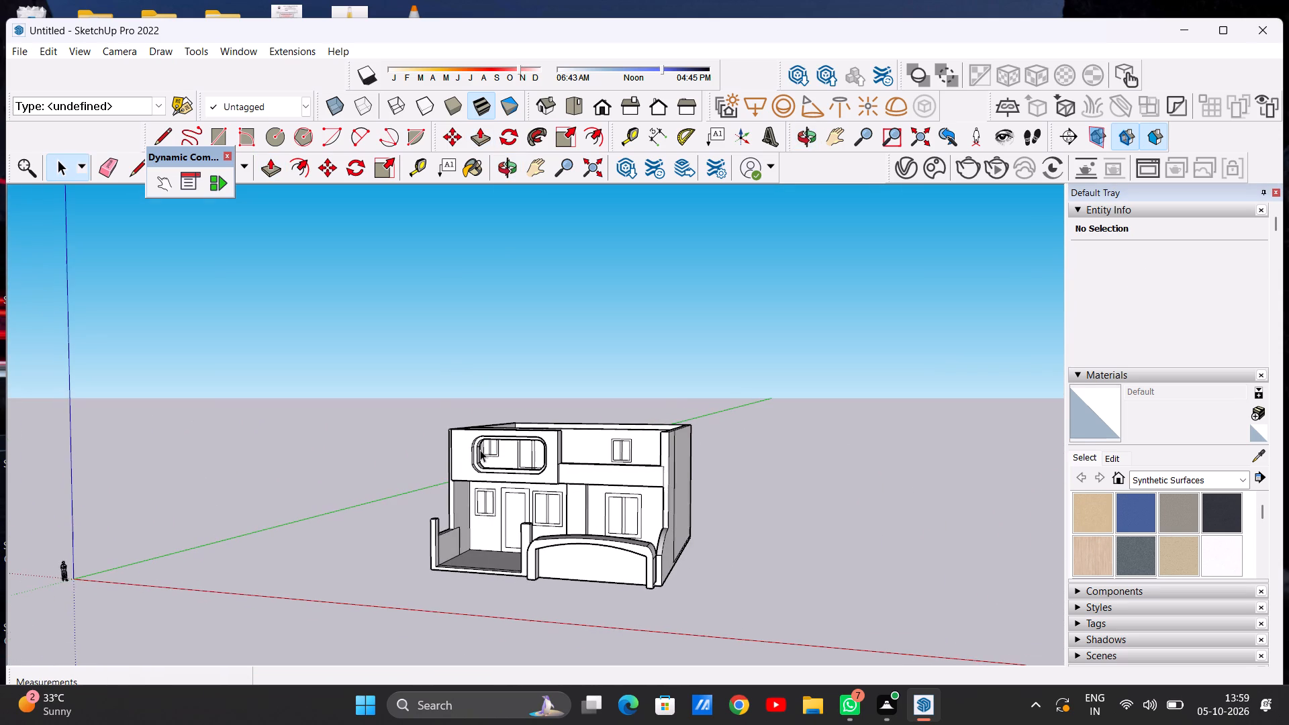
{"action": "scroll", "coordinate": [497, 440], "scroll_direction": "up", "scroll_amount": 7}
{"action": "scroll", "coordinate": [593, 469], "scroll_direction": "down", "scroll_amount": 7}
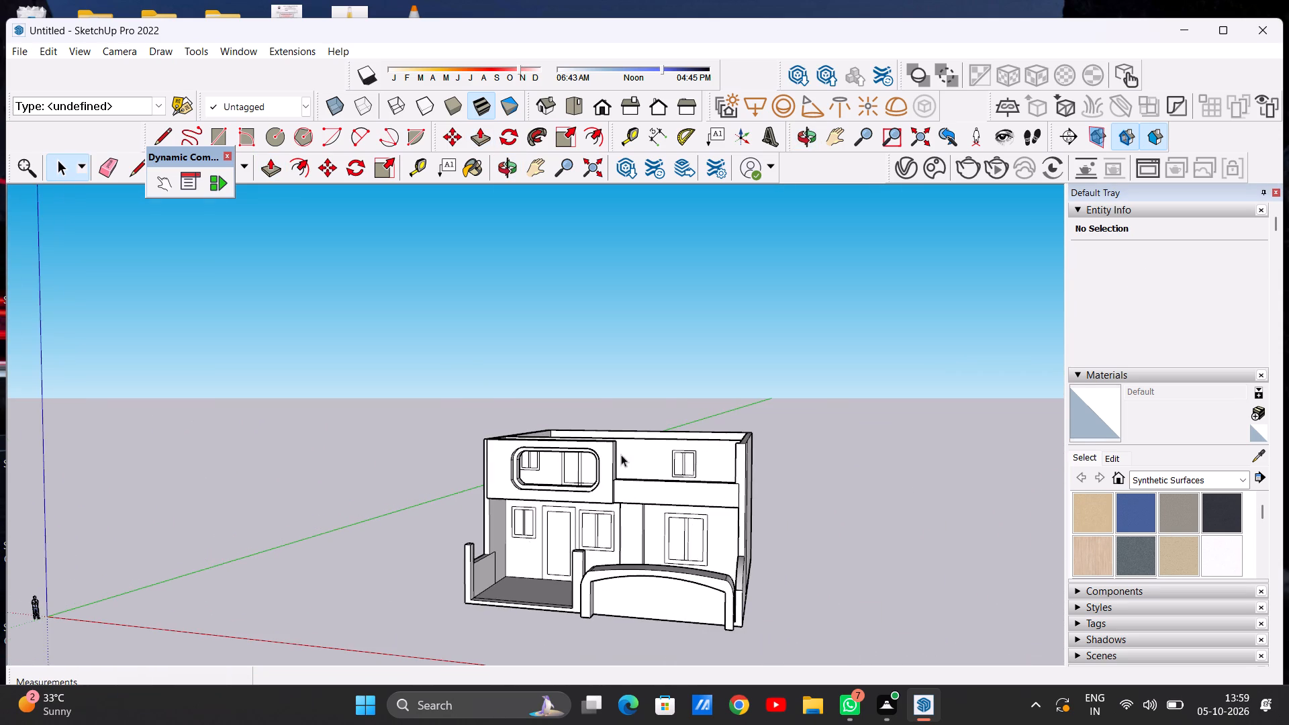
Examine the recessed rounded frame and the projecting wall's edges from above, close up and straight on.
{"action": "middle_click_drag", "start_coordinate": [563, 485], "coordinate": [545, 603]}
{"action": "scroll", "coordinate": [629, 449], "scroll_direction": "up", "scroll_amount": 1}
{"action": "scroll", "coordinate": [629, 449], "scroll_direction": "down", "scroll_amount": 4}
{"action": "scroll", "coordinate": [595, 474], "scroll_direction": "up", "scroll_amount": 13}
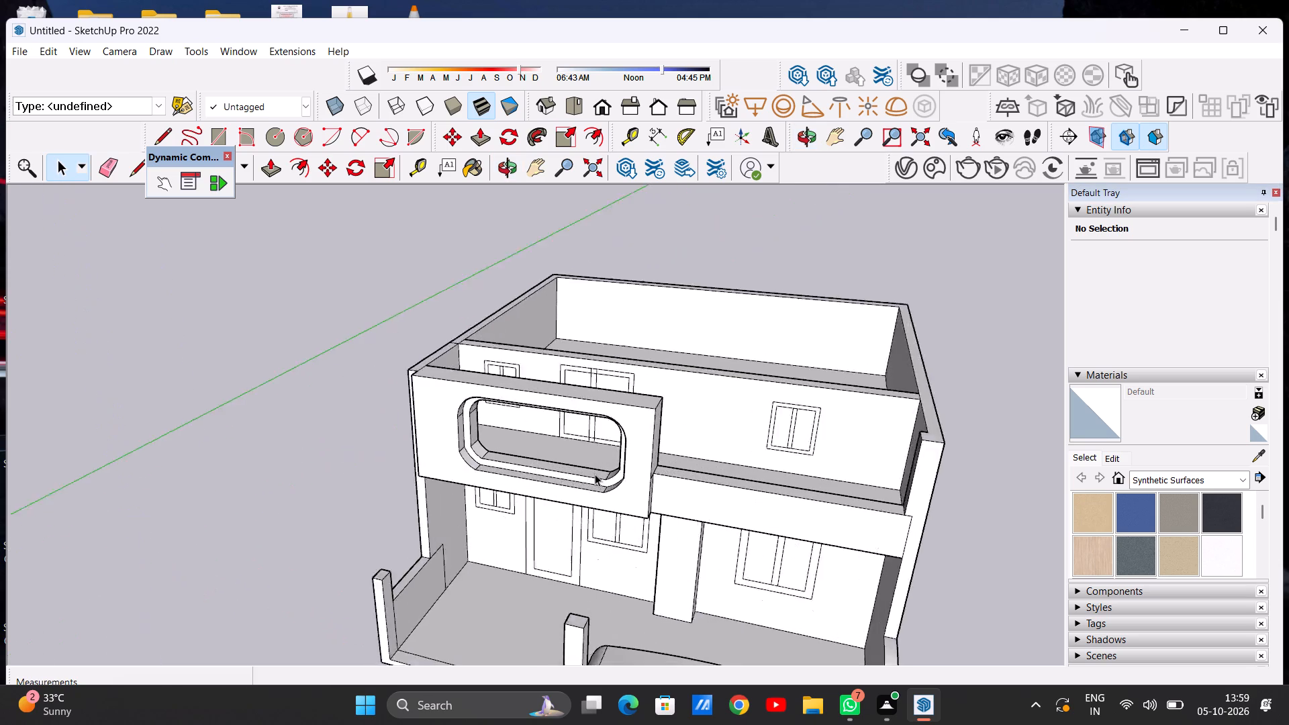
{"action": "scroll", "coordinate": [595, 474], "scroll_direction": "up", "scroll_amount": 5}
{"action": "scroll", "coordinate": [595, 473], "scroll_direction": "down", "scroll_amount": 8}
{"action": "middle_click_drag", "start_coordinate": [585, 489], "coordinate": [618, 456]}
{"action": "scroll", "coordinate": [614, 475], "scroll_direction": "up", "scroll_amount": 13}
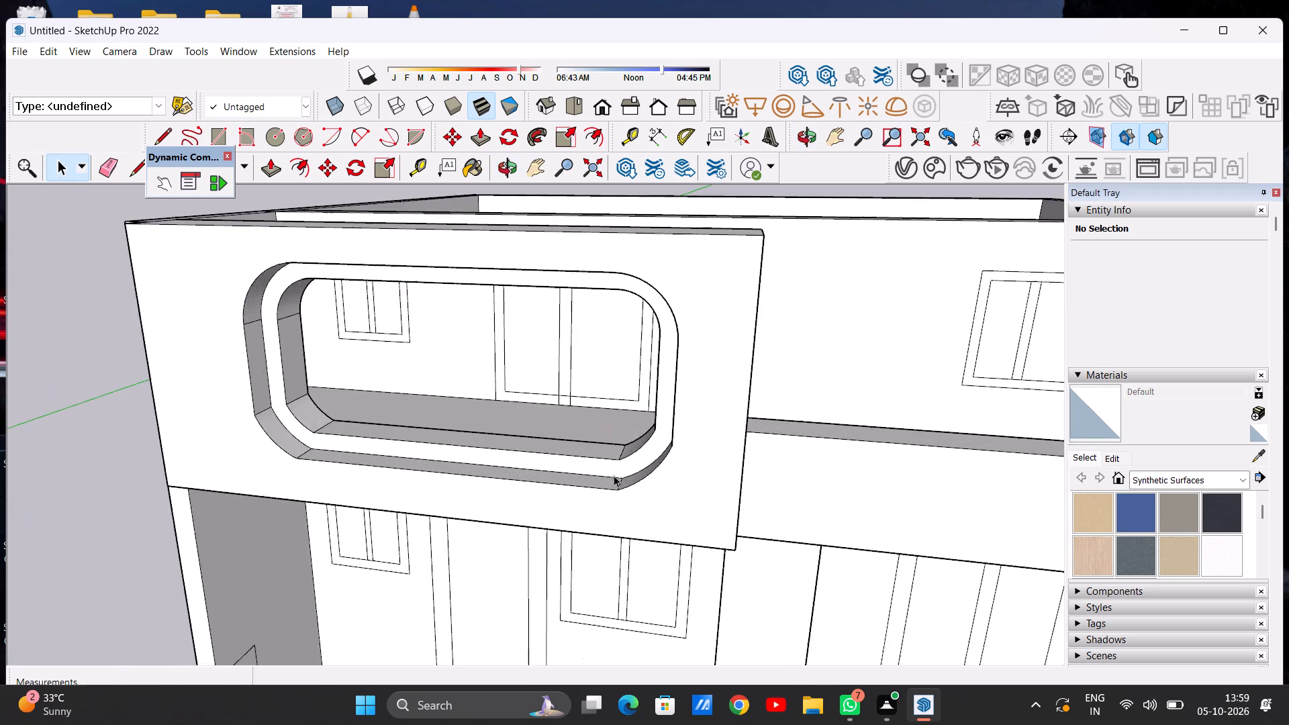
{"action": "scroll", "coordinate": [614, 475], "scroll_direction": "up", "scroll_amount": 5}
{"action": "scroll", "coordinate": [614, 475], "scroll_direction": "down", "scroll_amount": 17}
{"action": "middle_click_drag", "start_coordinate": [611, 482], "coordinate": [680, 387]}
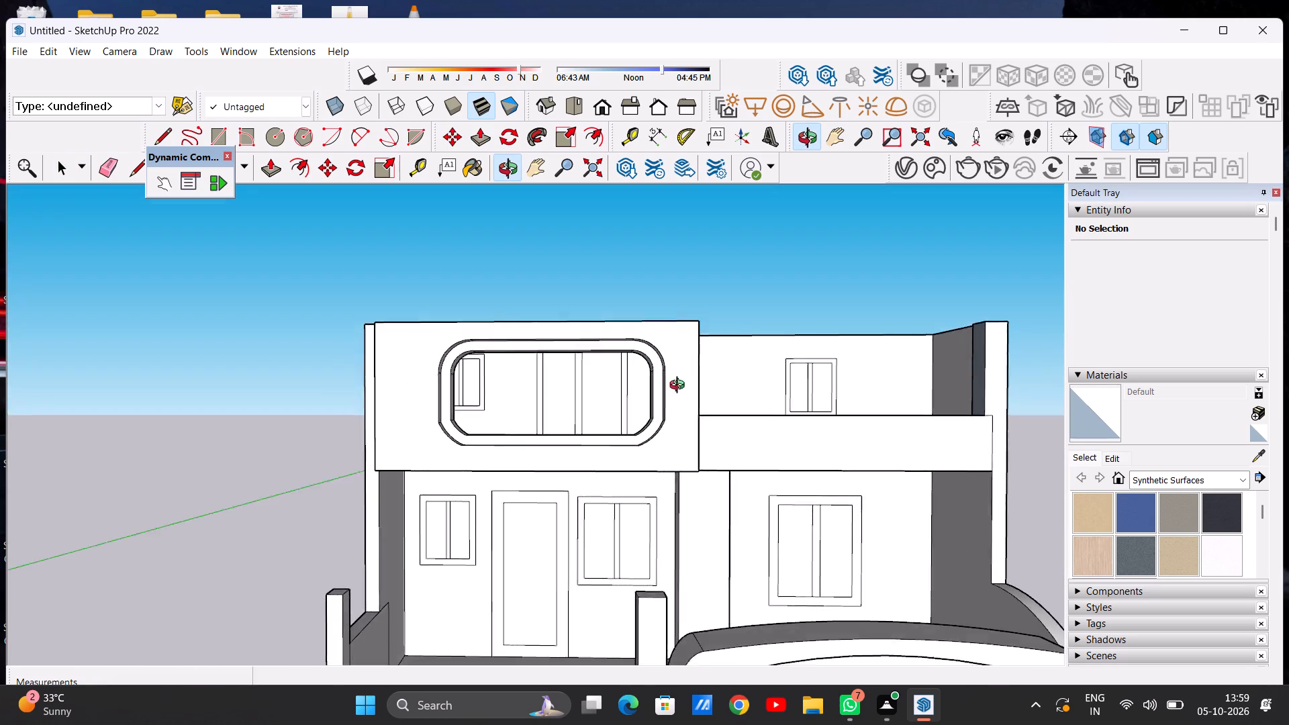
{"action": "middle_click_drag", "start_coordinate": [680, 387], "coordinate": [691, 442]}
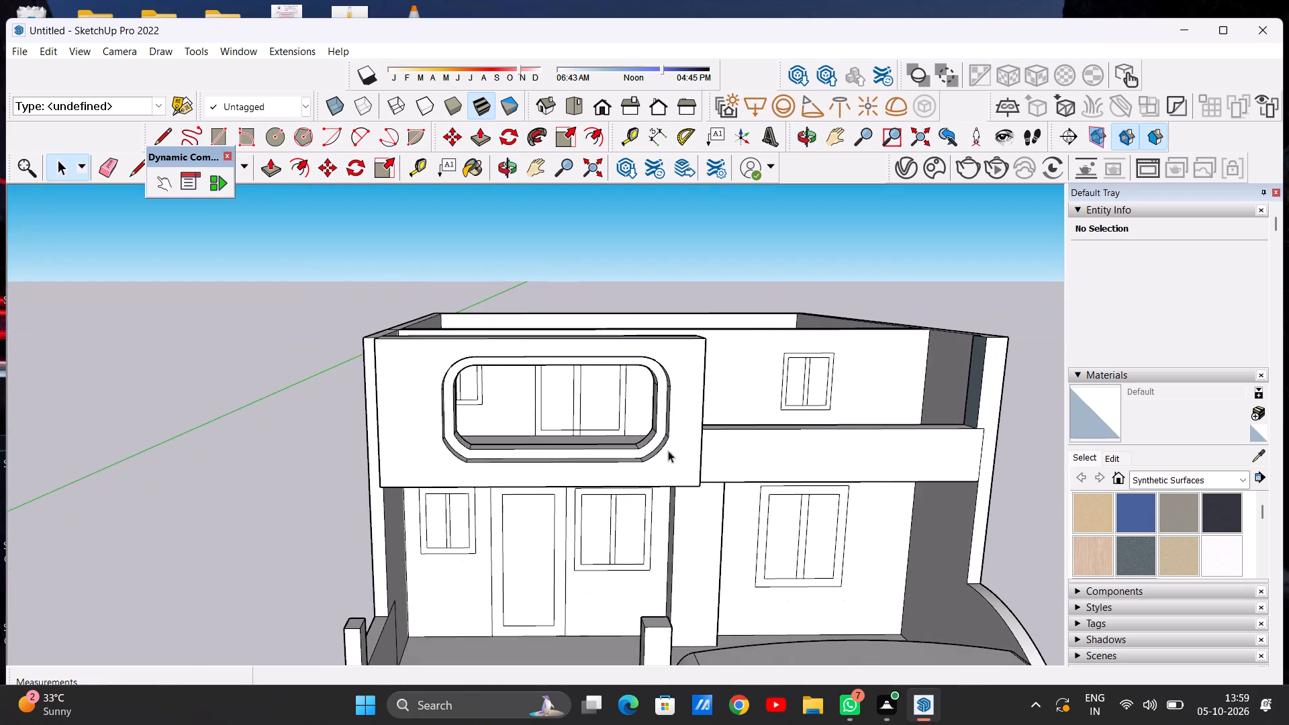
Examine the front's overall proportions from a distance and from above, comparing the projecting wall with the parapet.
{"action": "scroll", "coordinate": [569, 432], "scroll_direction": "down", "scroll_amount": 5}
{"action": "middle_click_drag", "start_coordinate": [698, 442], "coordinate": [654, 379]}
{"action": "scroll", "coordinate": [654, 378], "scroll_direction": "down", "scroll_amount": 8}
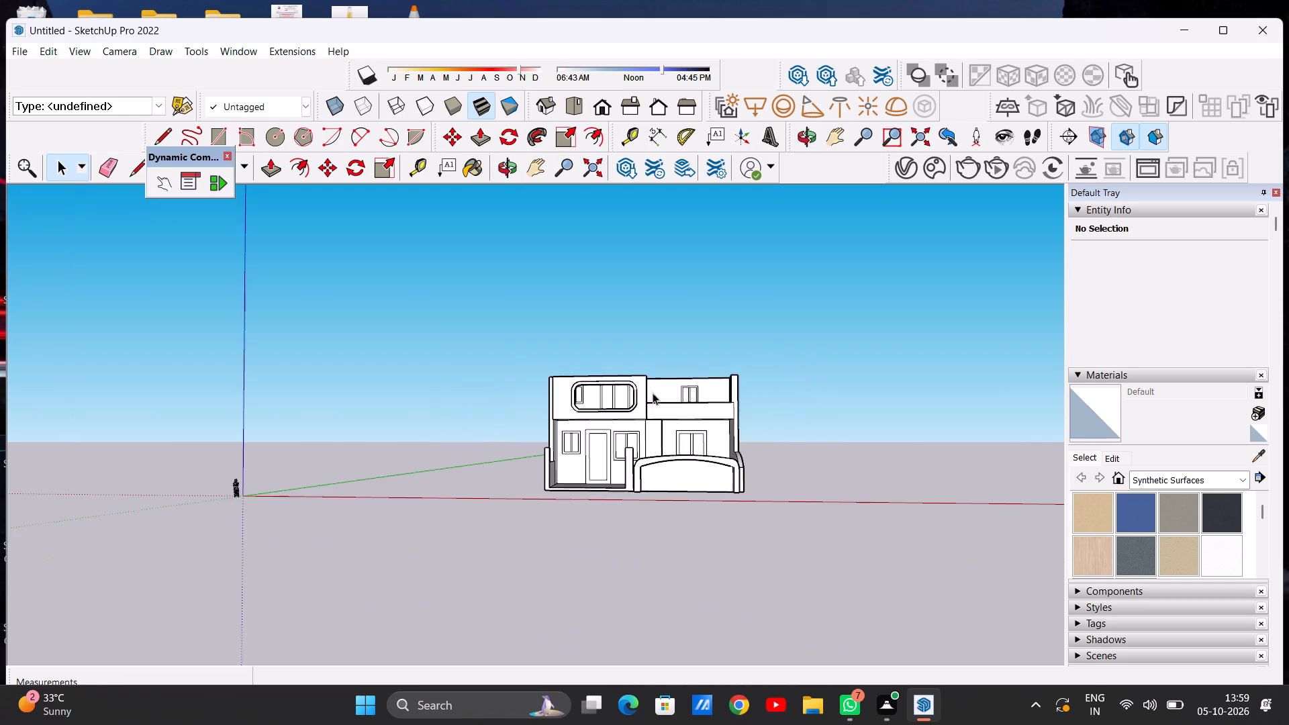
{"action": "scroll", "coordinate": [736, 407], "scroll_direction": "up", "scroll_amount": 7}
{"action": "middle_click_drag", "start_coordinate": [650, 369], "coordinate": [671, 495]}
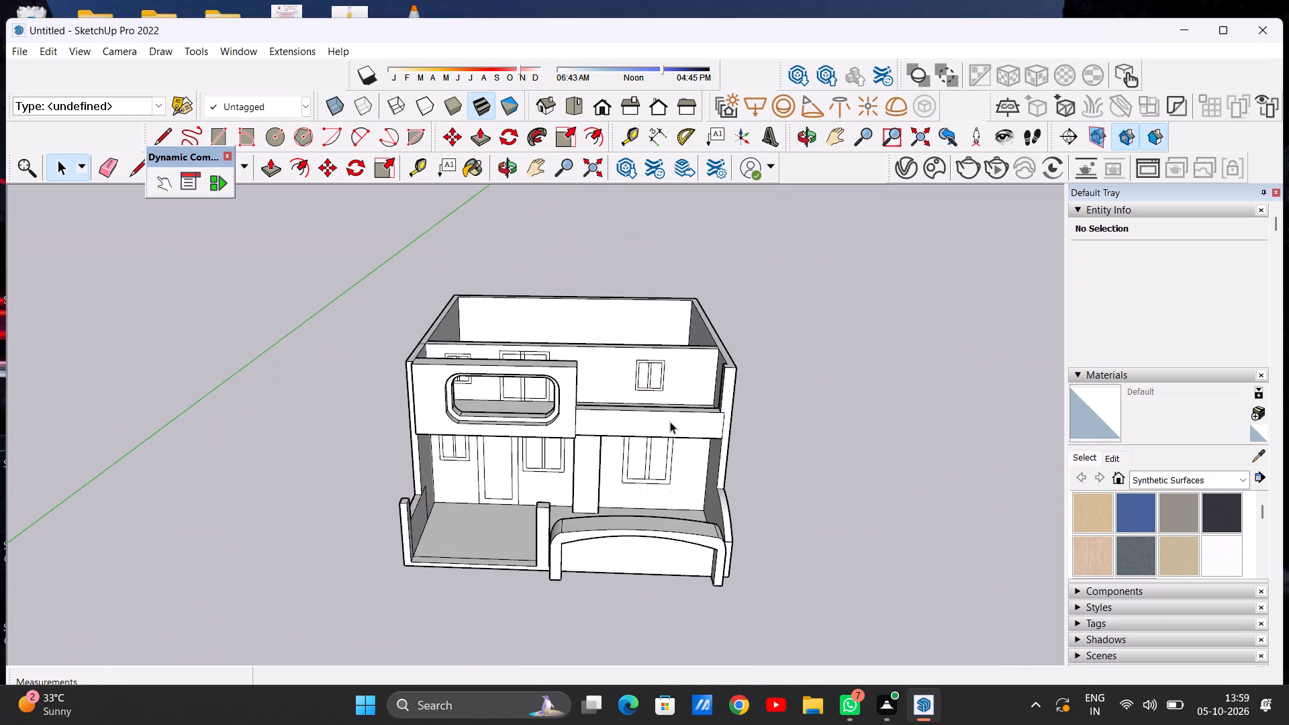
{"action": "scroll", "coordinate": [672, 392], "scroll_direction": "down", "scroll_amount": 9}
{"action": "scroll", "coordinate": [683, 355], "scroll_direction": "up", "scroll_amount": 9}
{"action": "middle_click_drag", "start_coordinate": [688, 388], "coordinate": [609, 434]}
{"action": "scroll", "coordinate": [675, 391], "scroll_direction": "up", "scroll_amount": 1}
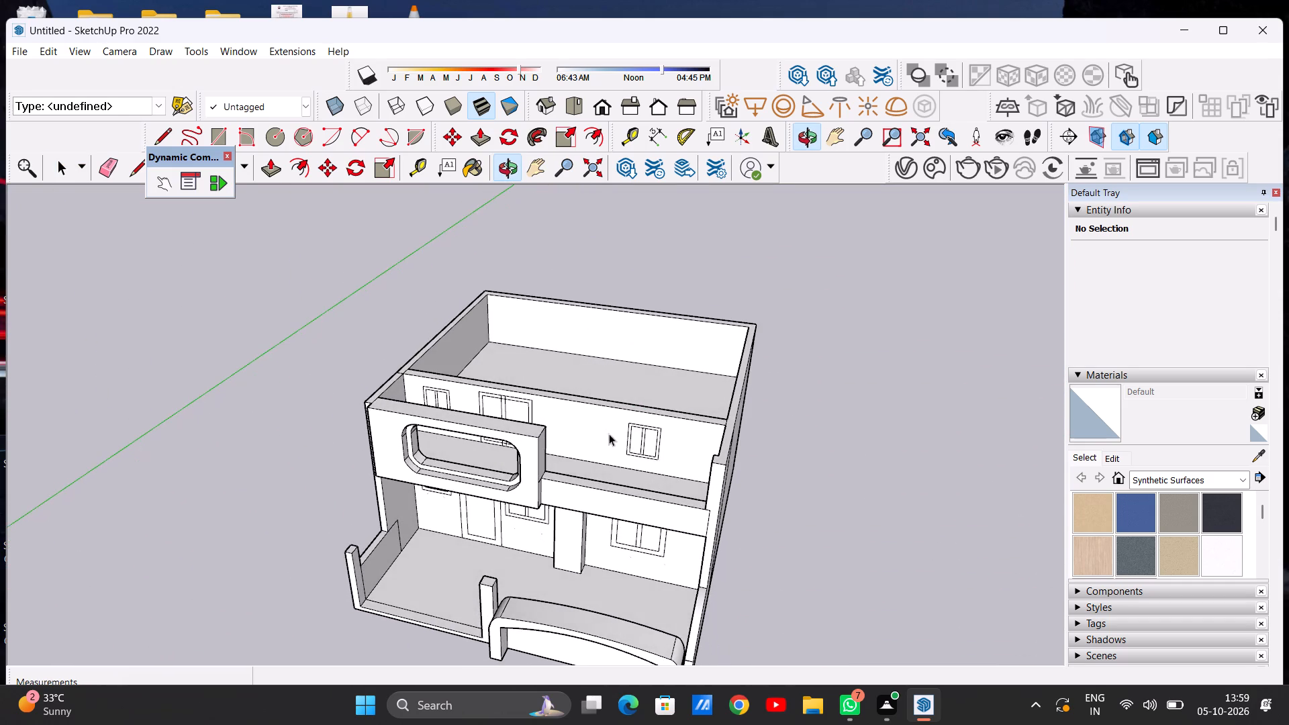
{"action": "scroll", "coordinate": [796, 392], "scroll_direction": "down", "scroll_amount": 5}
Examine the whole house from overhead, checking the projecting wall's depth against the parapet and veranda.
{"action": "middle_click_drag", "start_coordinate": [666, 379], "coordinate": [614, 529]}
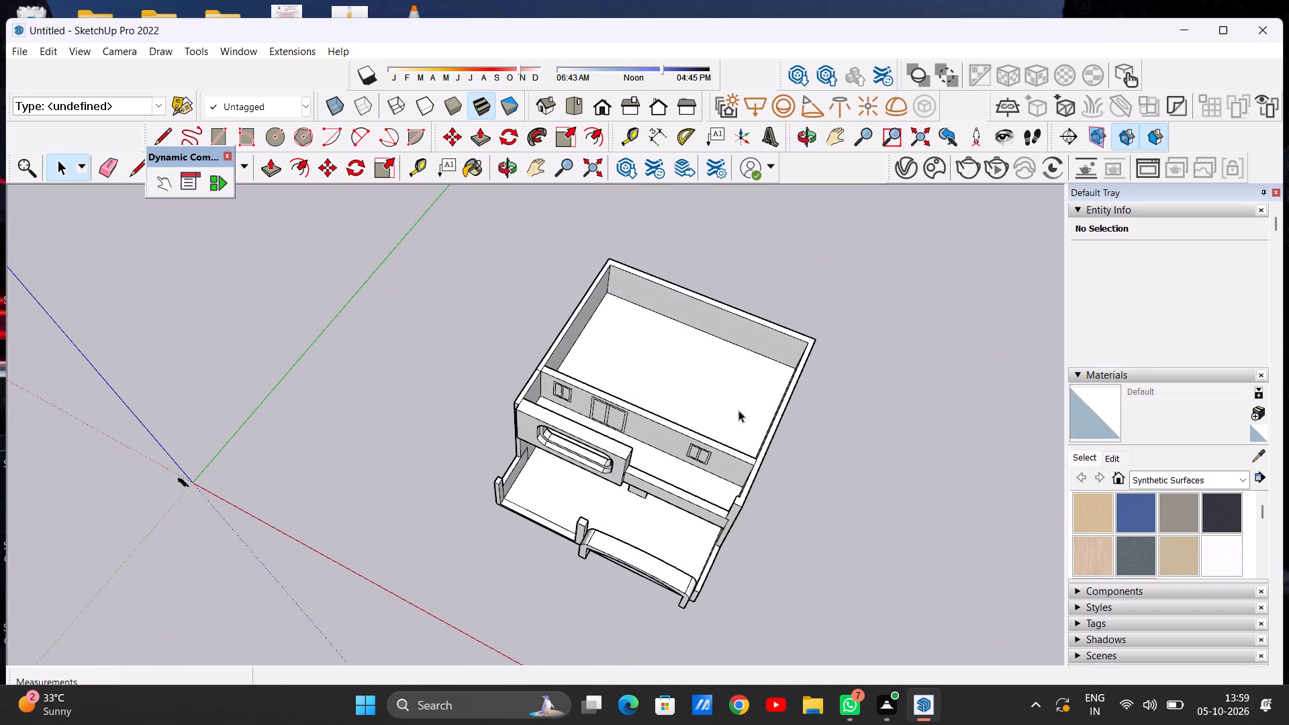
{"action": "middle_click_drag", "start_coordinate": [734, 460], "coordinate": [602, 455]}
{"action": "scroll", "coordinate": [691, 407], "scroll_direction": "up", "scroll_amount": 5}
{"action": "scroll", "coordinate": [669, 324], "scroll_direction": "down", "scroll_amount": 11}
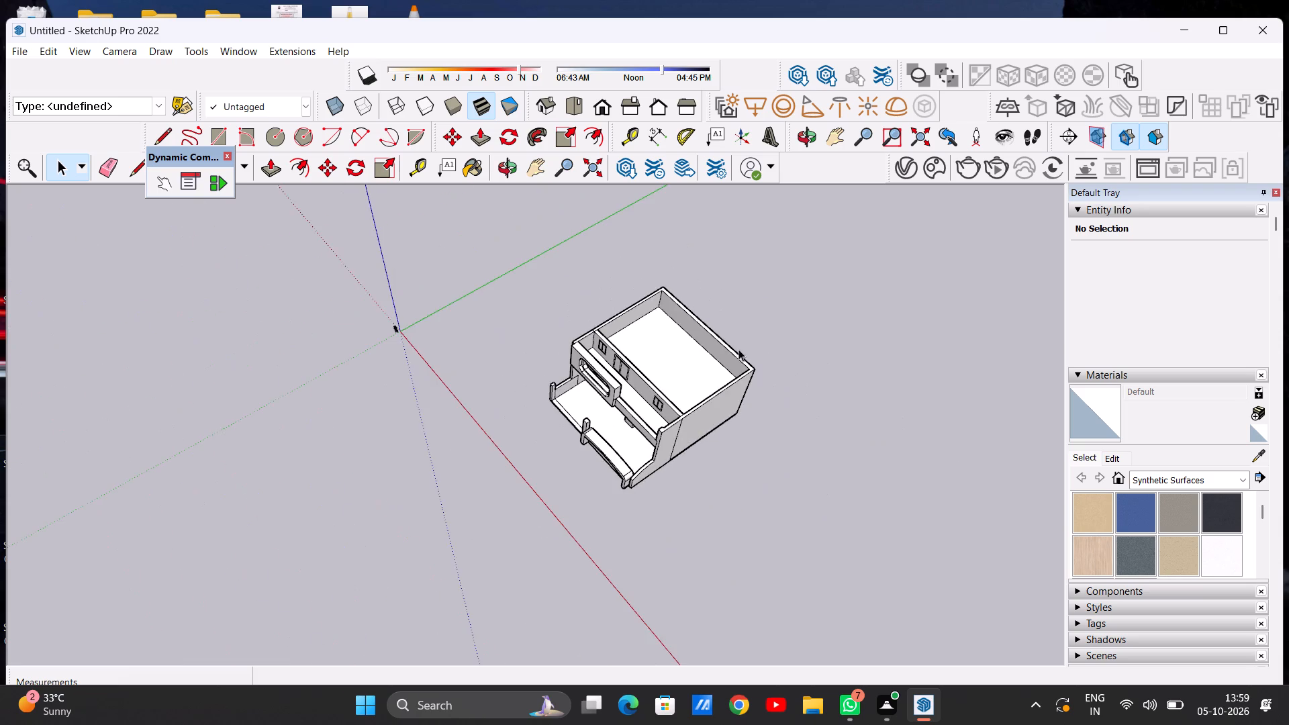
{"action": "middle_click_drag", "start_coordinate": [738, 349], "coordinate": [593, 490]}
{"action": "scroll", "coordinate": [617, 479], "scroll_direction": "up", "scroll_amount": 14}
{"action": "scroll", "coordinate": [651, 457], "scroll_direction": "down", "scroll_amount": 6}
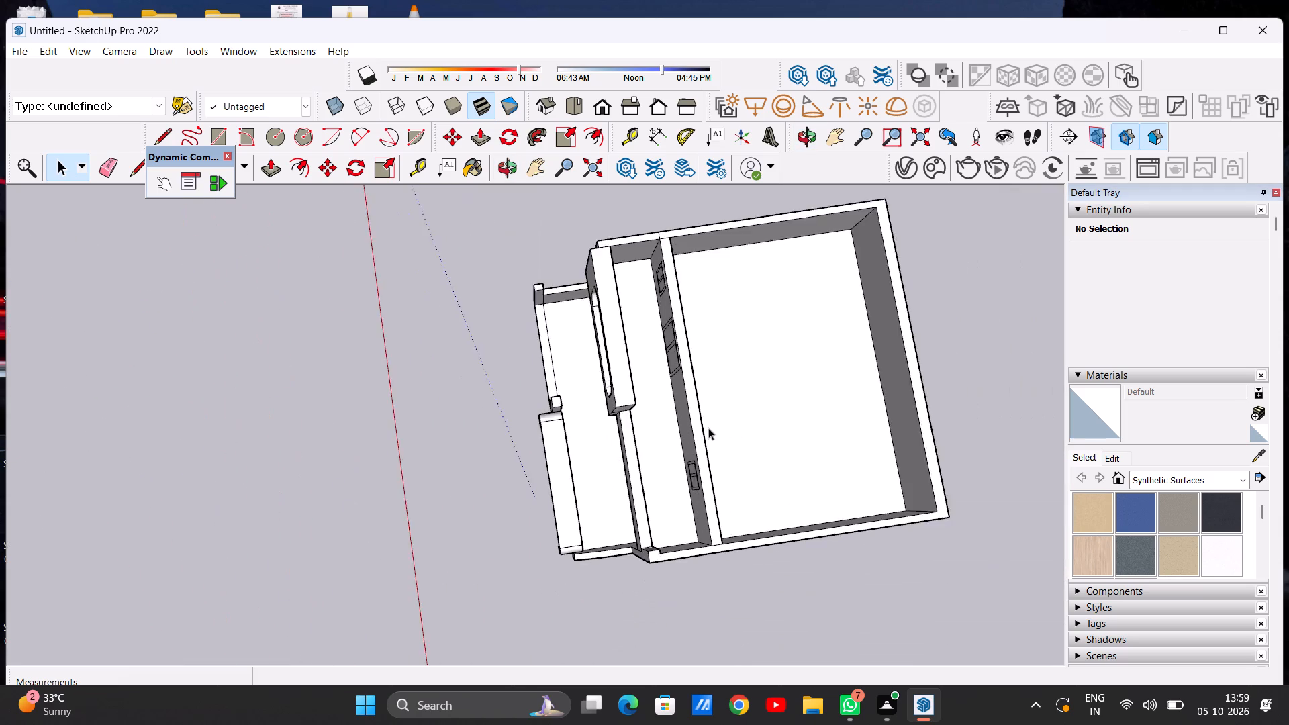
{"action": "scroll", "coordinate": [708, 428], "scroll_direction": "down", "scroll_amount": 6}
{"action": "middle_click_drag", "start_coordinate": [653, 485], "coordinate": [826, 286]}
{"action": "middle_click_drag", "start_coordinate": [626, 386], "coordinate": [805, 293]}
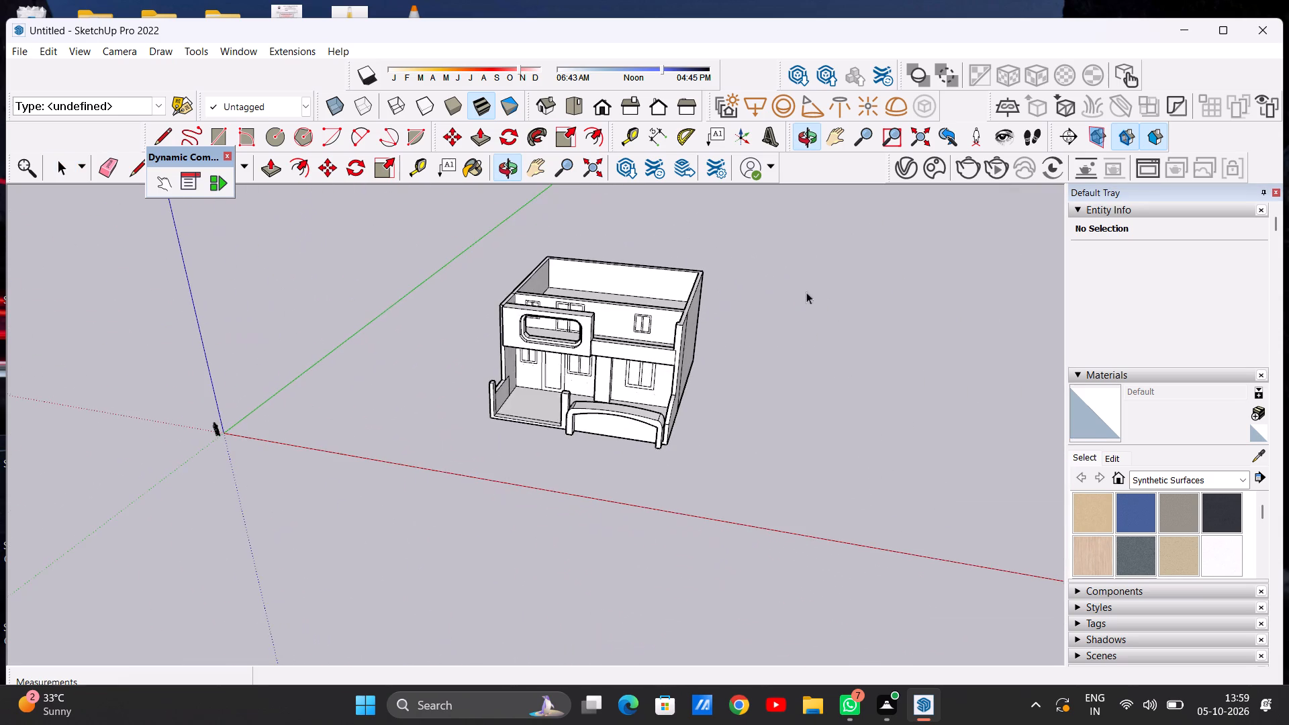
Examine the front again near and far, checking the recessed rounded frame above the veranda.
{"action": "scroll", "coordinate": [574, 291], "scroll_direction": "up", "scroll_amount": 5}
{"action": "middle_click_drag", "start_coordinate": [579, 377], "coordinate": [679, 297]}
{"action": "scroll", "coordinate": [548, 377], "scroll_direction": "up", "scroll_amount": 7}
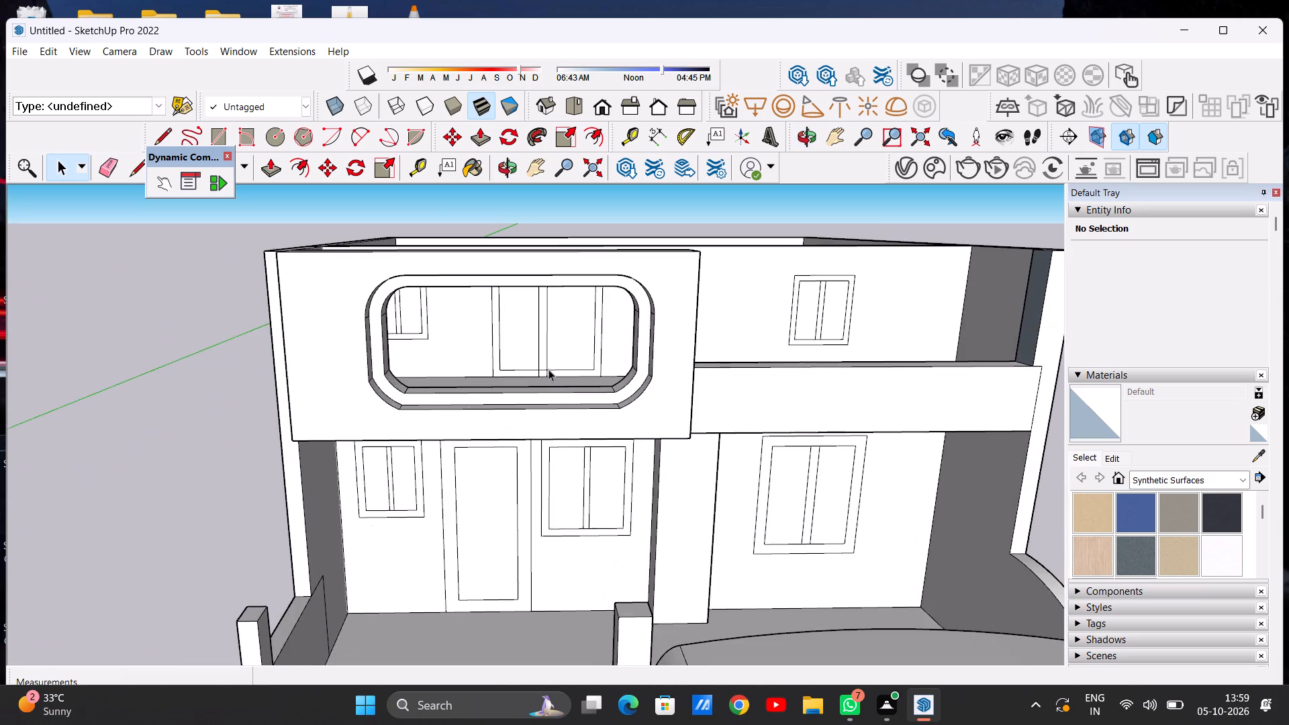
{"action": "scroll", "coordinate": [559, 363], "scroll_direction": "down", "scroll_amount": 9}
{"action": "scroll", "coordinate": [495, 369], "scroll_direction": "up", "scroll_amount": 7}
{"action": "scroll", "coordinate": [561, 361], "scroll_direction": "up", "scroll_amount": 1}
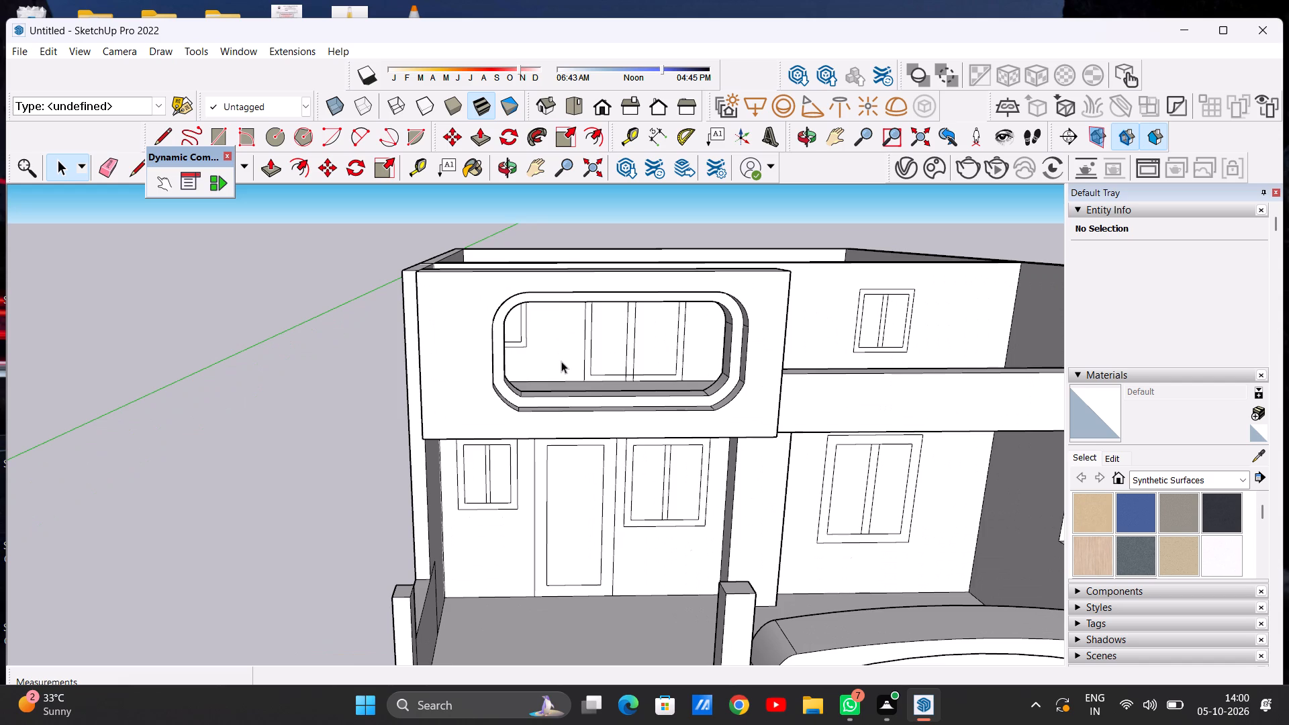
{"action": "scroll", "coordinate": [567, 388], "scroll_direction": "down", "scroll_amount": 6}
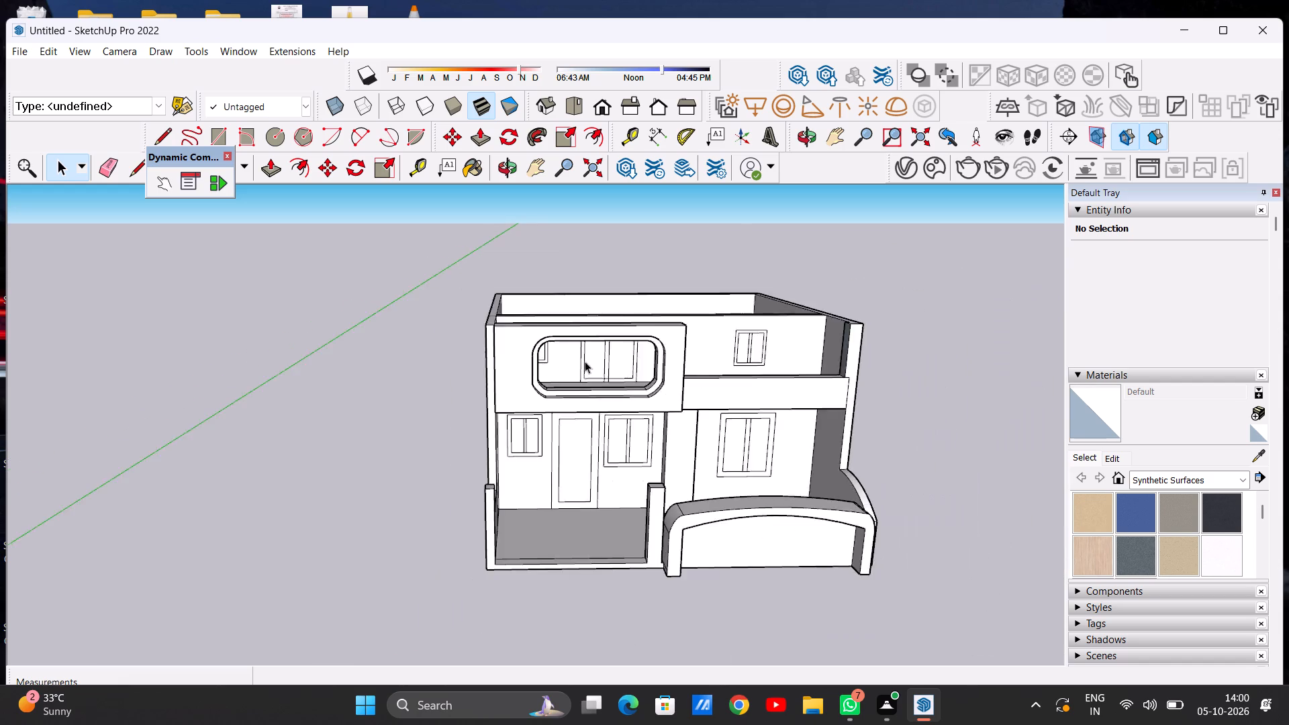
{"action": "scroll", "coordinate": [585, 361], "scroll_direction": "down", "scroll_amount": 5}
{"action": "scroll", "coordinate": [636, 353], "scroll_direction": "up", "scroll_amount": 8}
{"action": "scroll", "coordinate": [634, 355], "scroll_direction": "down", "scroll_amount": 1}
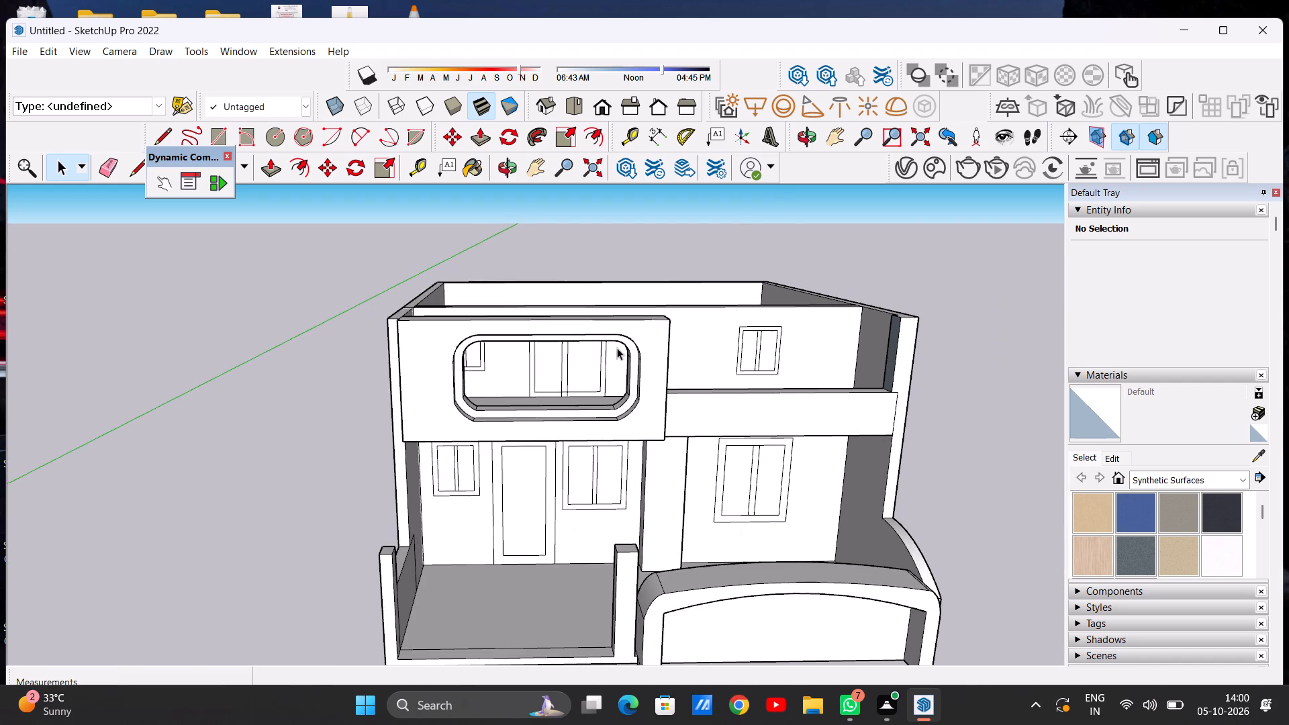
Examine the upper-floor windows behind the projecting wall and its rounded frame from above, near and far.
{"action": "scroll", "coordinate": [631, 337], "scroll_direction": "up", "scroll_amount": 11}
{"action": "scroll", "coordinate": [558, 349], "scroll_direction": "down", "scroll_amount": 5}
{"action": "middle_click_drag", "start_coordinate": [544, 312], "coordinate": [540, 472]}
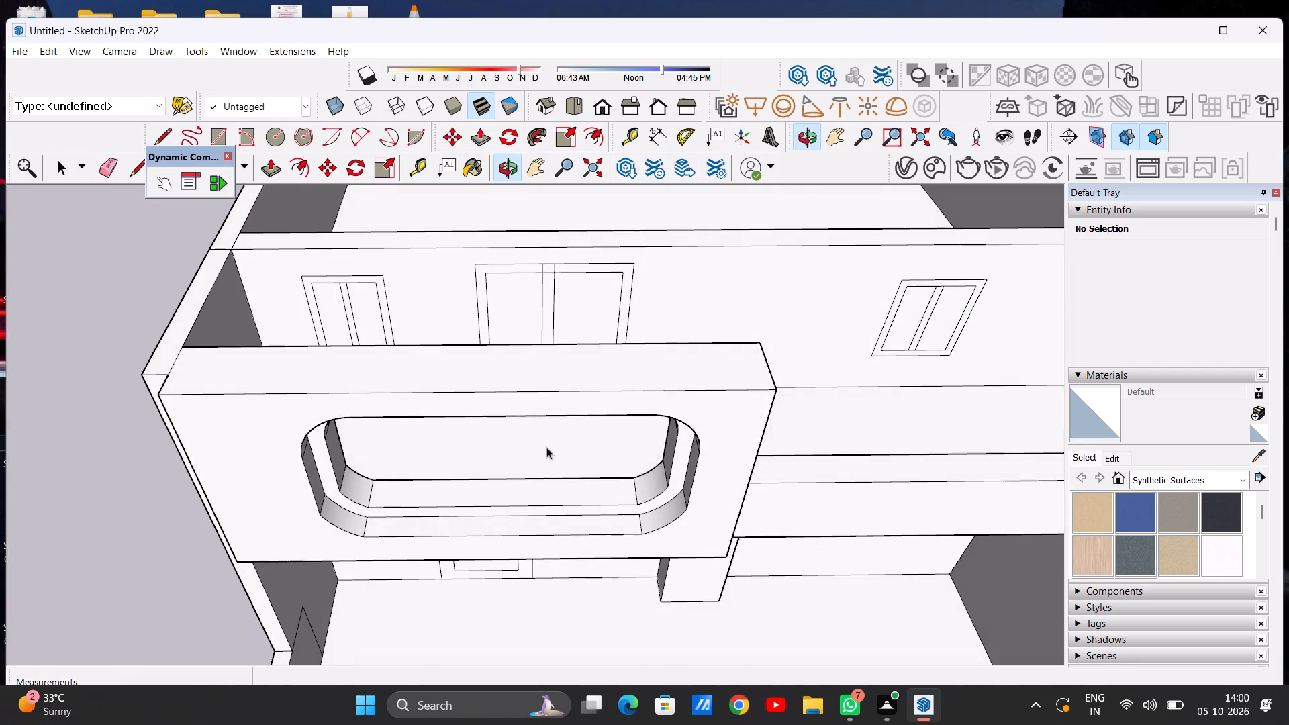
{"action": "scroll", "coordinate": [575, 302], "scroll_direction": "down", "scroll_amount": 7}
{"action": "scroll", "coordinate": [541, 285], "scroll_direction": "up", "scroll_amount": 9}
{"action": "scroll", "coordinate": [537, 283], "scroll_direction": "down", "scroll_amount": 8}
{"action": "scroll", "coordinate": [452, 295], "scroll_direction": "up", "scroll_amount": 5}
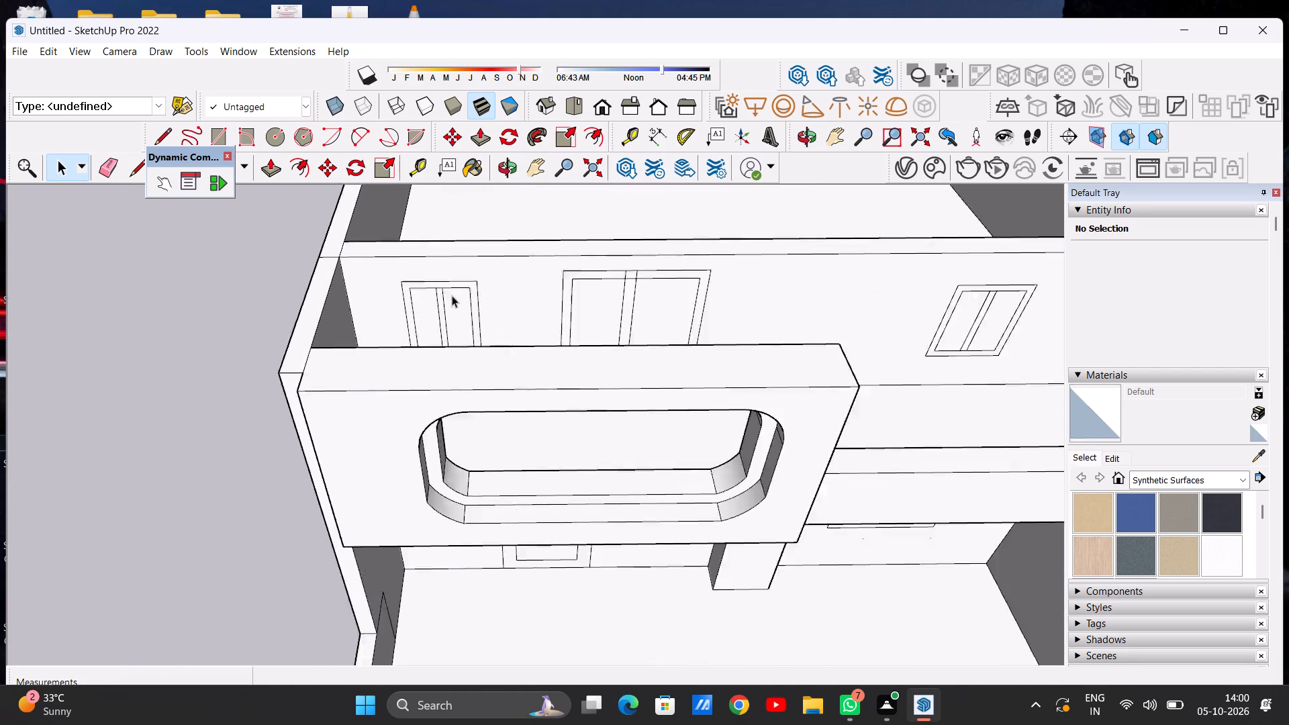
{"action": "scroll", "coordinate": [452, 295], "scroll_direction": "up", "scroll_amount": 3}
{"action": "scroll", "coordinate": [472, 282], "scroll_direction": "down", "scroll_amount": 7}
{"action": "scroll", "coordinate": [428, 320], "scroll_direction": "up", "scroll_amount": 8}
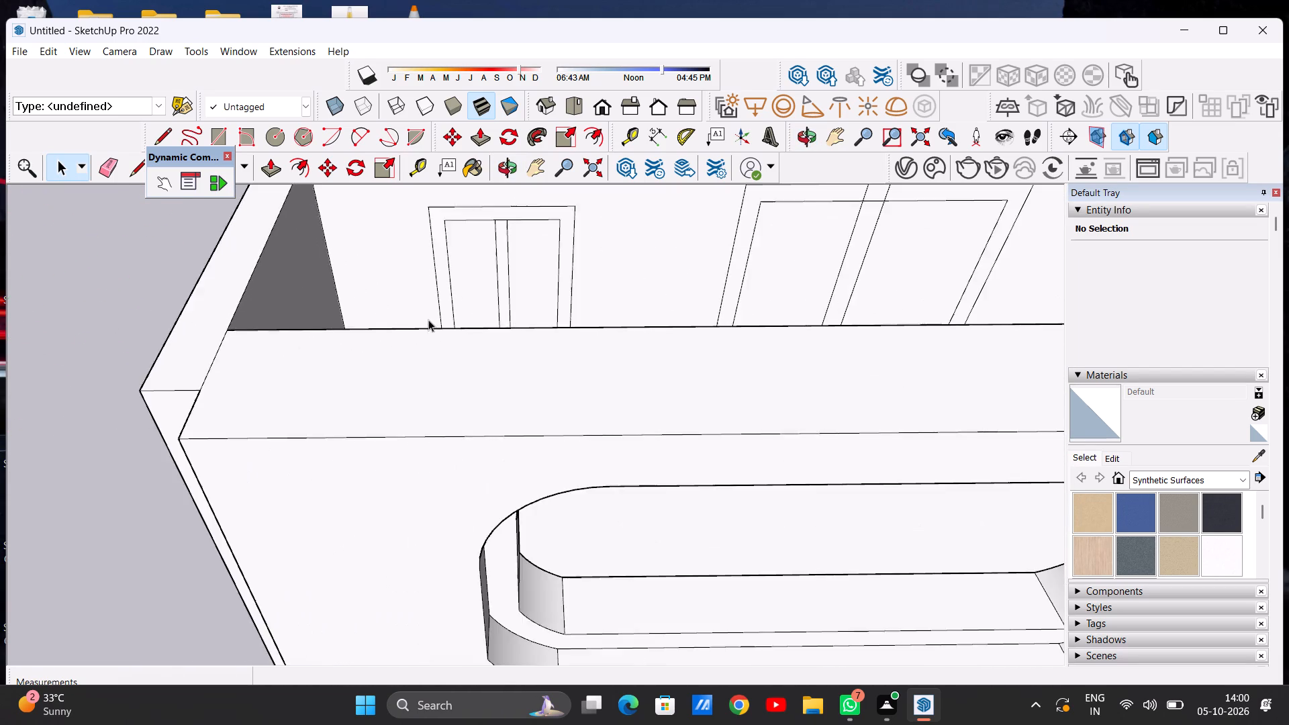
{"action": "scroll", "coordinate": [428, 320], "scroll_direction": "down", "scroll_amount": 6}
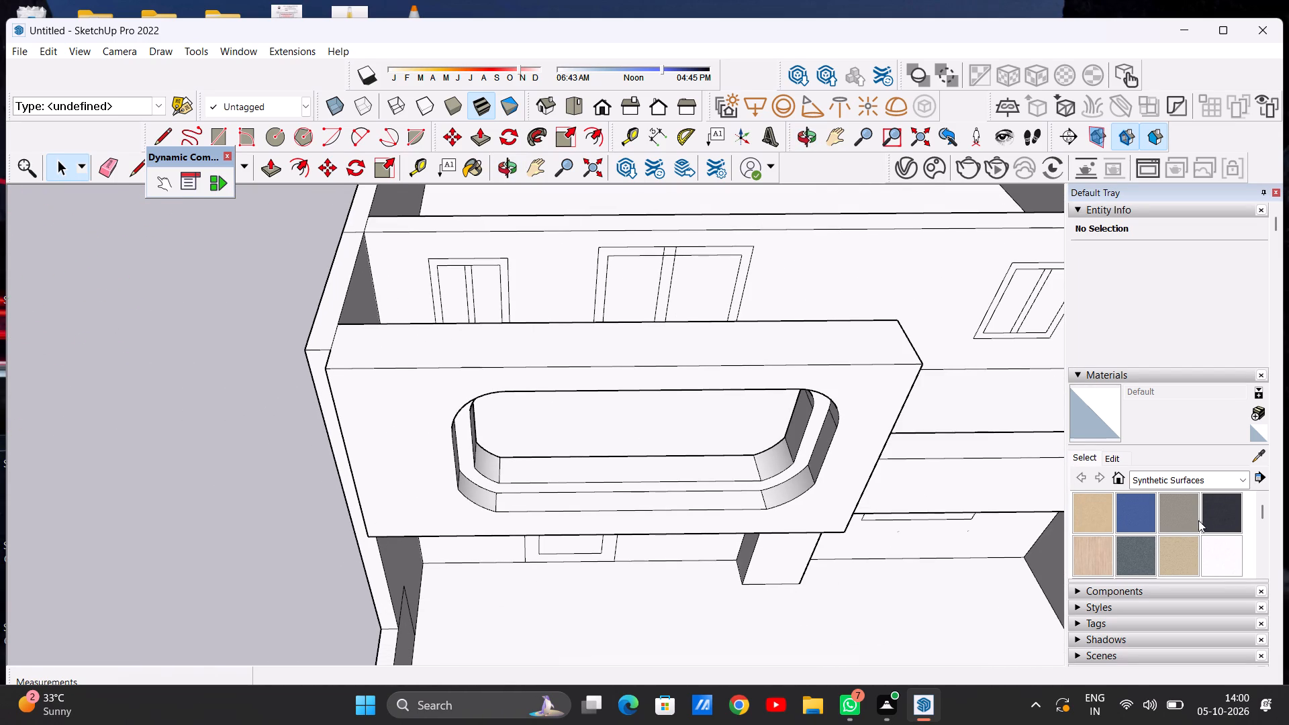
Paint the outer frame and central mullion of the small upper window behind the projecting wall with Wood Veneer 01.
{"action": "left_click", "coordinate": [1235, 484]}
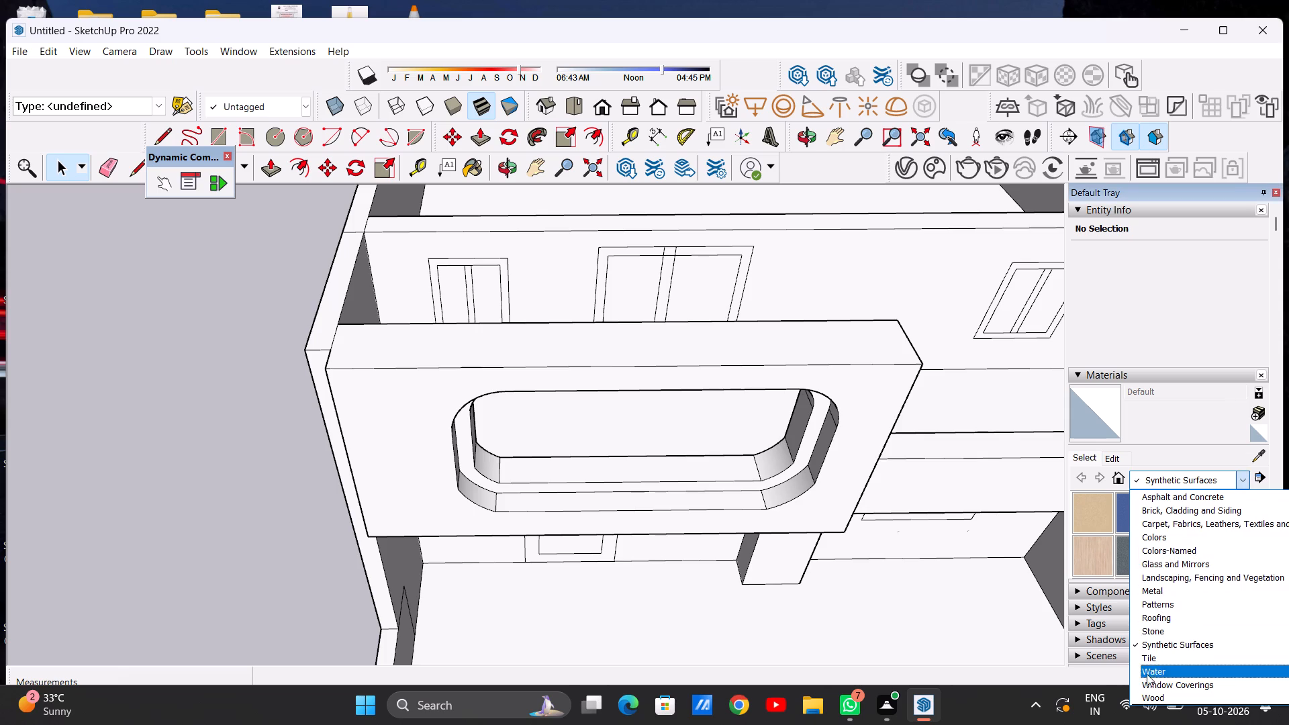
{"action": "left_click", "coordinate": [1150, 695]}
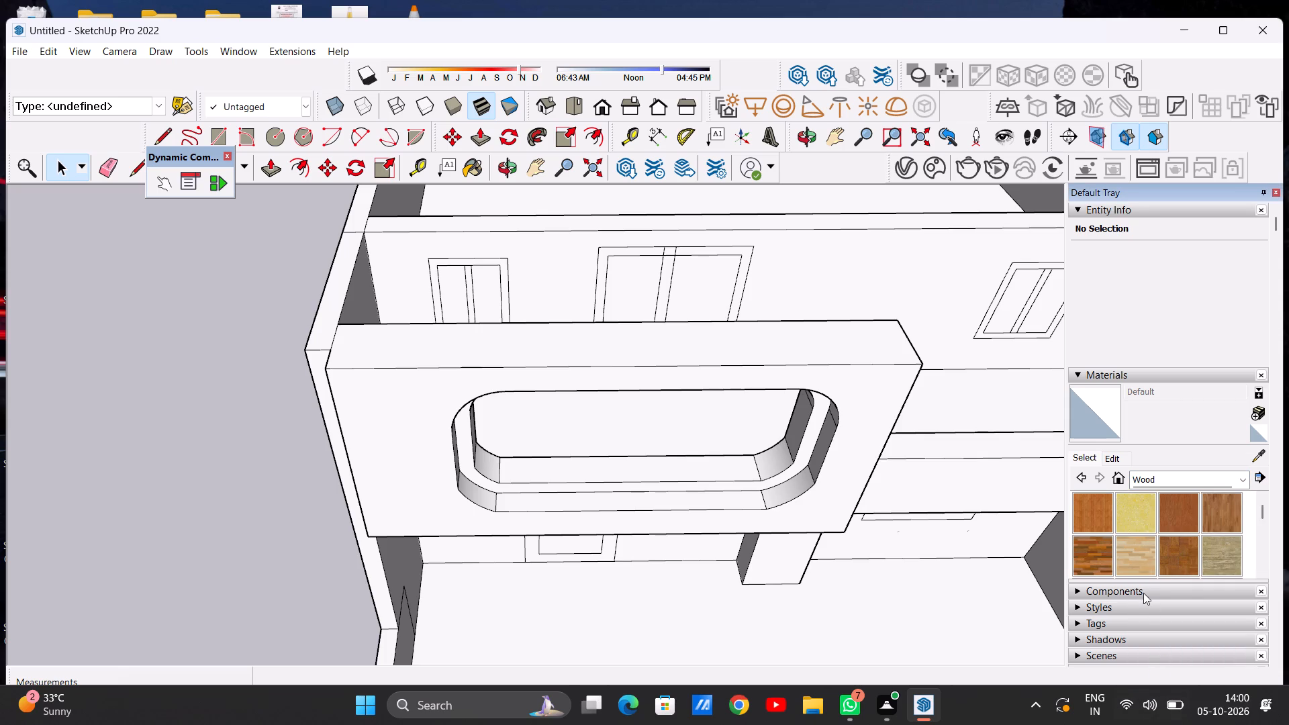
{"action": "scroll", "coordinate": [1145, 569], "scroll_direction": "down", "scroll_amount": 1}
{"action": "left_click", "coordinate": [1190, 520]}
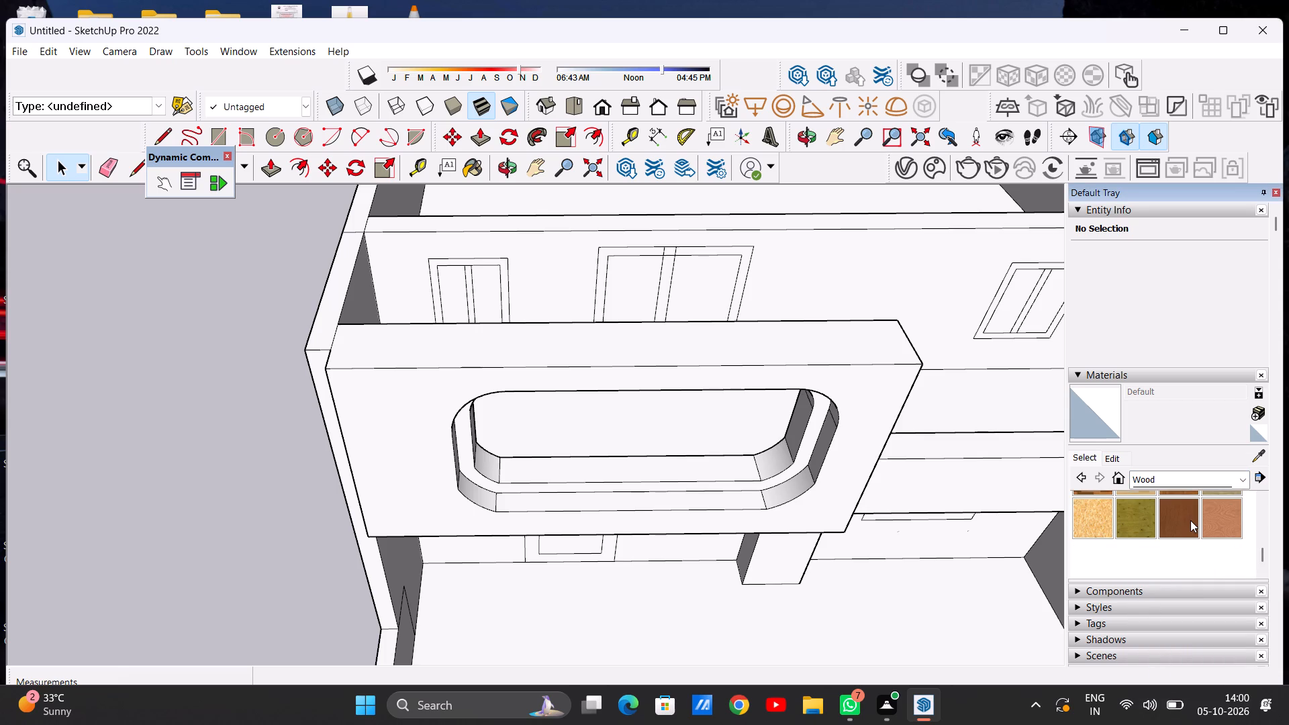
{"action": "scroll", "coordinate": [575, 373], "scroll_direction": "down", "scroll_amount": 4}
{"action": "scroll", "coordinate": [438, 306], "scroll_direction": "up", "scroll_amount": 10}
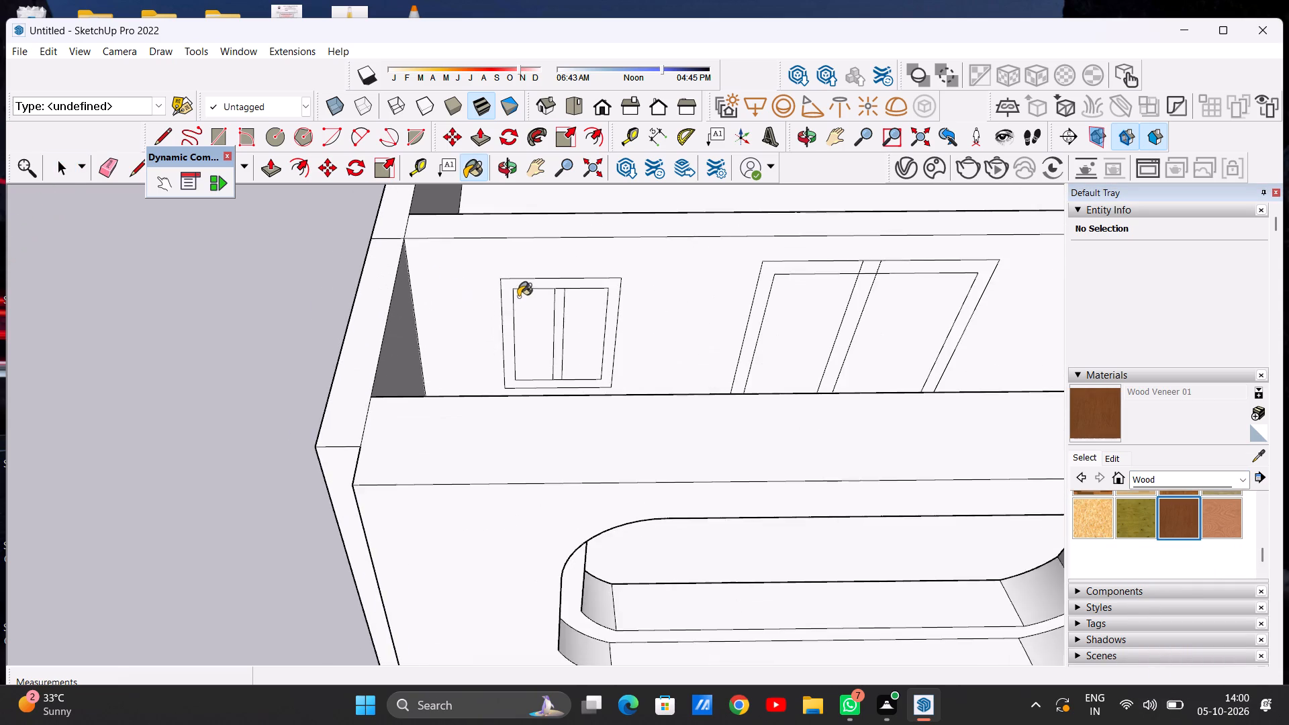
{"action": "scroll", "coordinate": [518, 297], "scroll_direction": "up", "scroll_amount": 4}
{"action": "left_click", "coordinate": [587, 271]}
{"action": "left_click", "coordinate": [601, 303]}
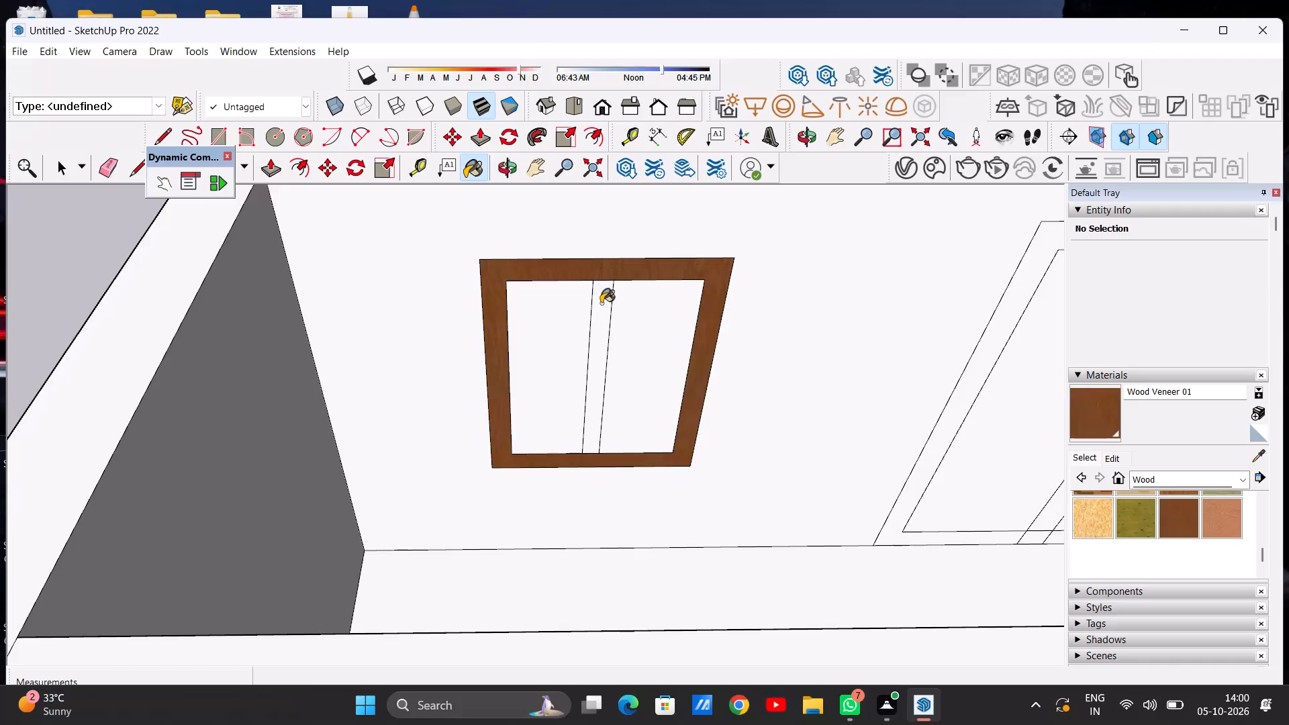
{"action": "key", "text": "space"}
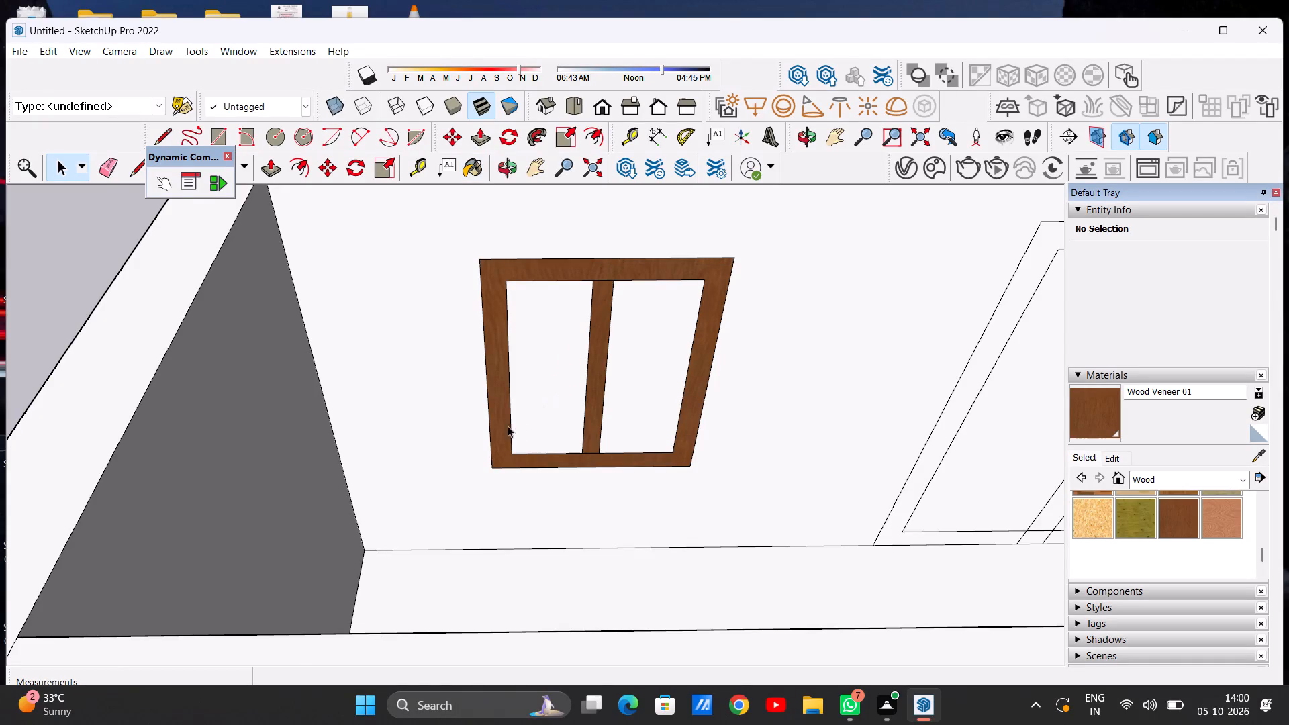
Darken the Wood Veneer 01 material to a deeper brown by lowering its colour brightness.
{"action": "scroll", "coordinate": [508, 426], "scroll_direction": "down", "scroll_amount": 5}
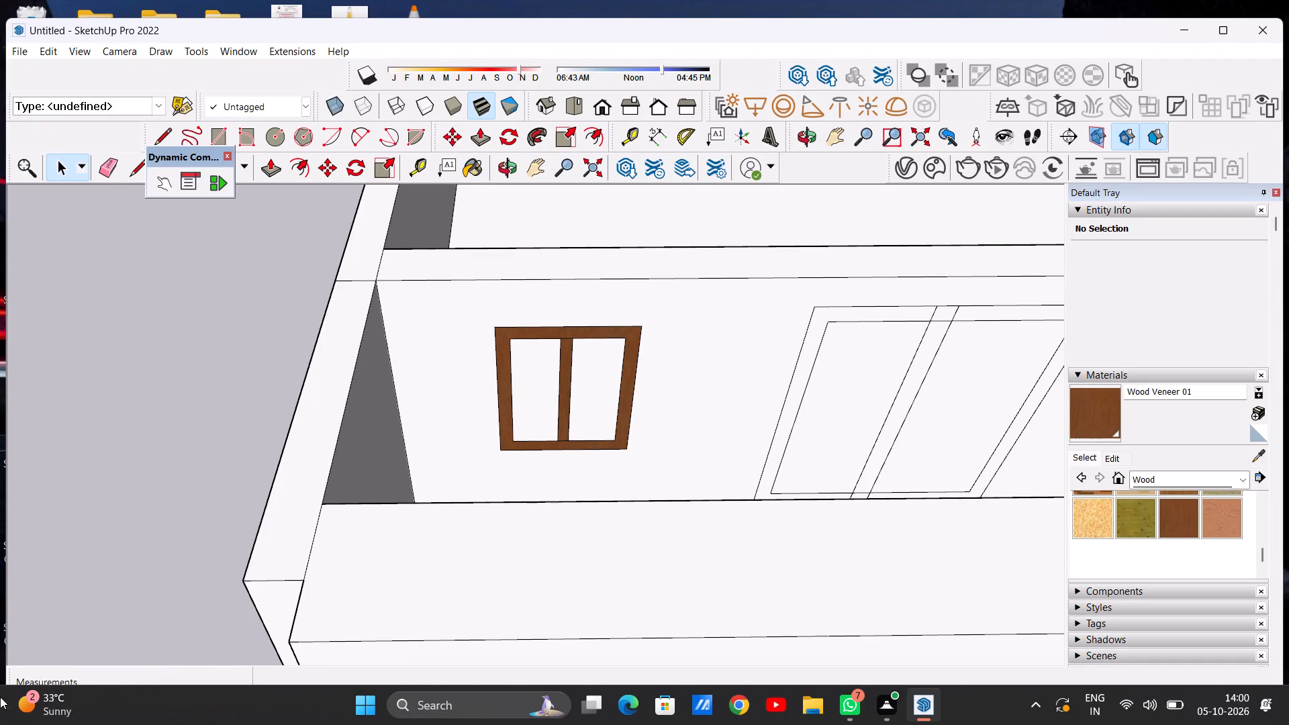
{"action": "scroll", "coordinate": [875, 448], "scroll_direction": "up", "scroll_amount": 1}
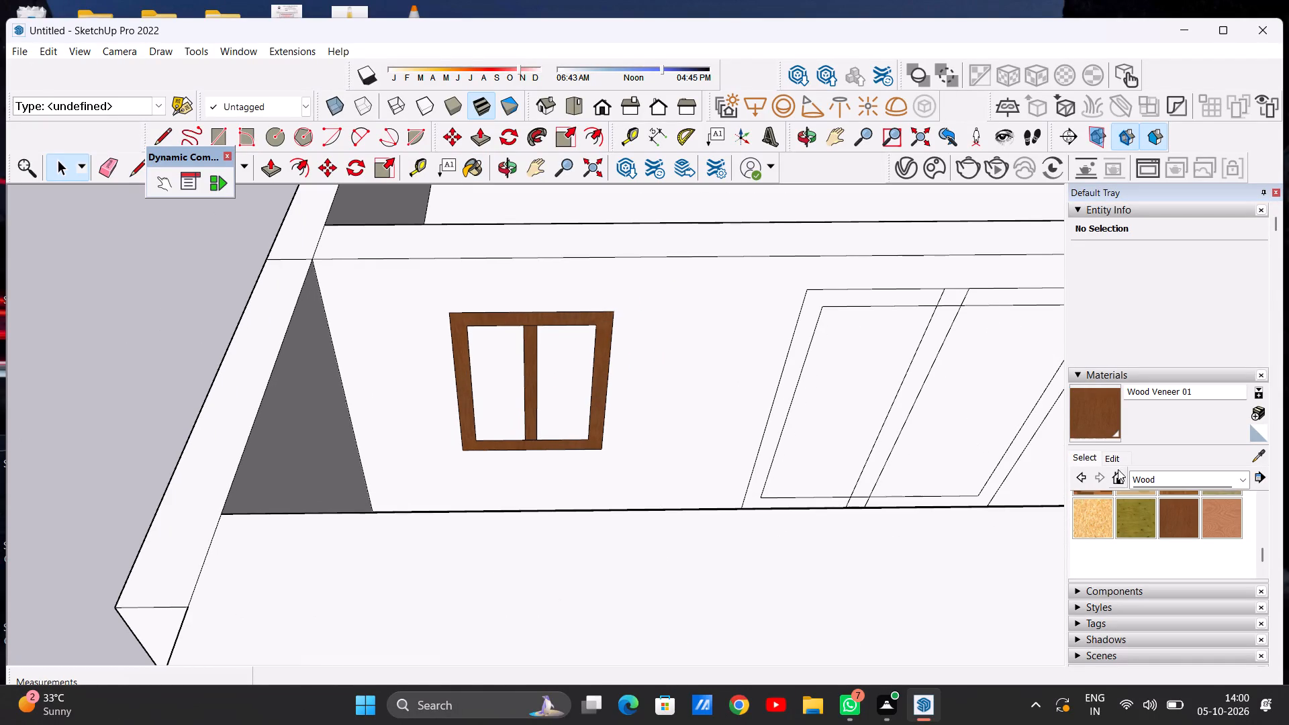
{"action": "left_click", "coordinate": [1112, 459]}
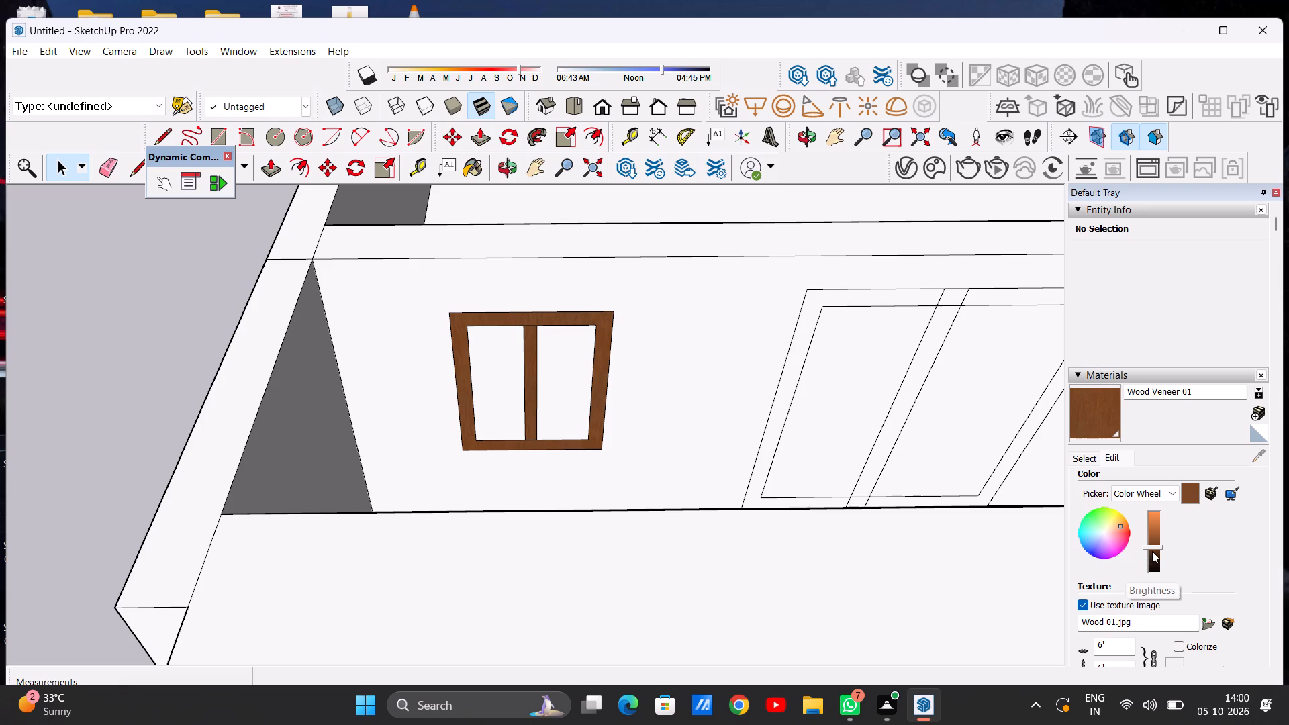
{"action": "left_click", "coordinate": [1152, 551]}
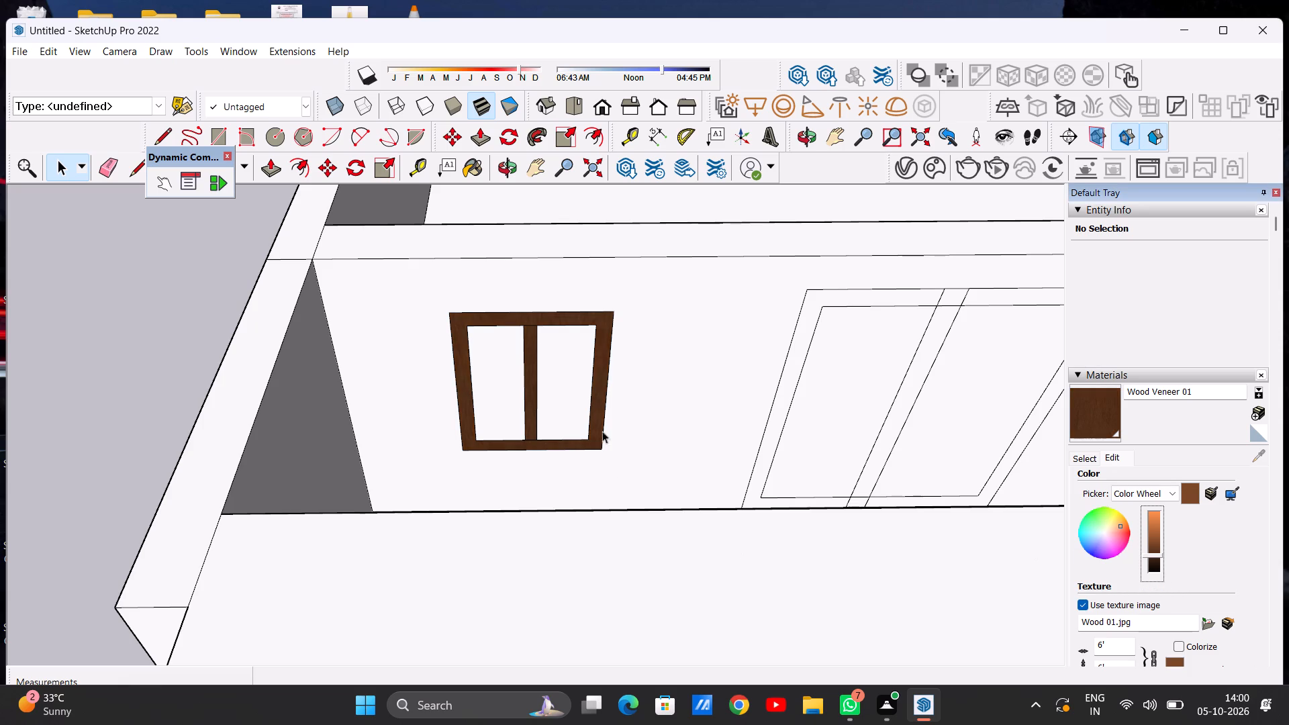
Paint the left half of the larger upper window's outer frame with the darkened Wood Veneer 01.
{"action": "scroll", "coordinate": [602, 399], "scroll_direction": "down", "scroll_amount": 6}
{"action": "scroll", "coordinate": [669, 376], "scroll_direction": "up", "scroll_amount": 5}
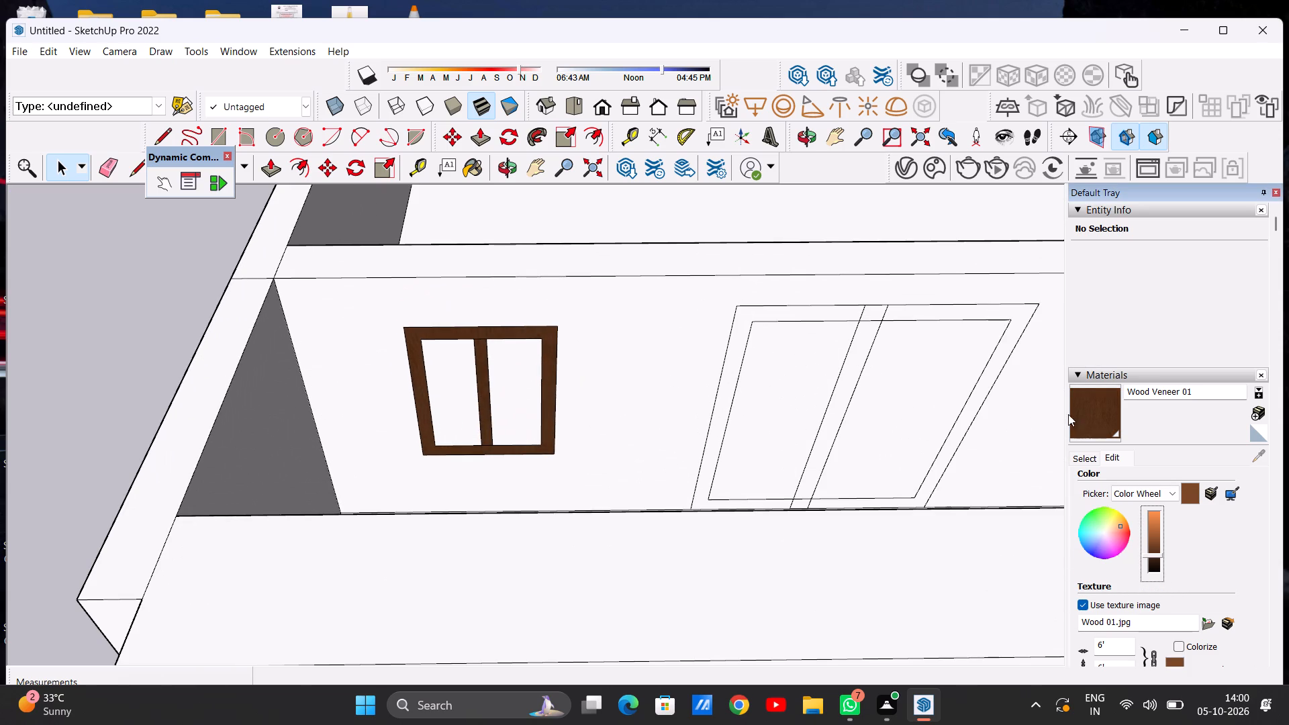
{"action": "left_click", "coordinate": [1096, 415]}
{"action": "scroll", "coordinate": [736, 393], "scroll_direction": "up", "scroll_amount": 7}
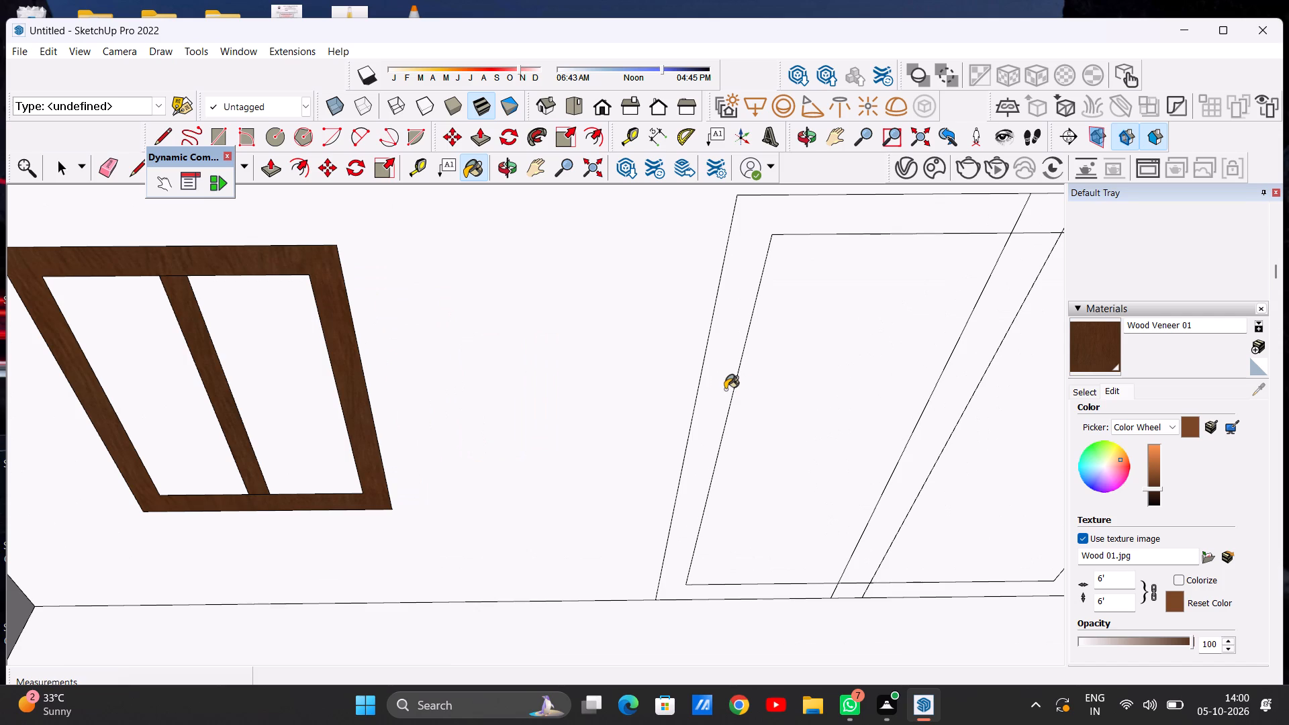
{"action": "left_click", "coordinate": [717, 389]}
Paint the larger upper window's central mullion with Wood Veneer 01, including its top and bottom junction pieces.
{"action": "scroll", "coordinate": [657, 462], "scroll_direction": "down", "scroll_amount": 10}
{"action": "scroll", "coordinate": [762, 427], "scroll_direction": "up", "scroll_amount": 7}
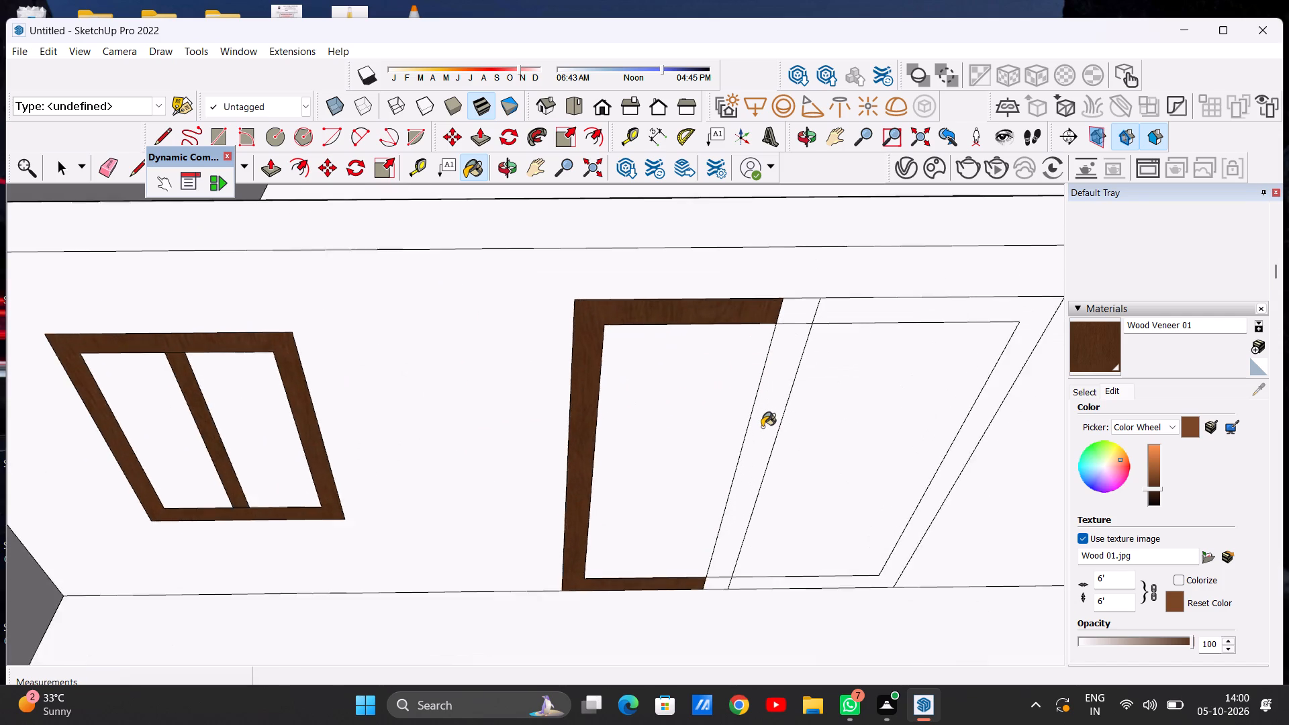
{"action": "scroll", "coordinate": [762, 427], "scroll_direction": "up", "scroll_amount": 5}
{"action": "left_click", "coordinate": [762, 427]}
{"action": "scroll", "coordinate": [757, 439], "scroll_direction": "down", "scroll_amount": 6}
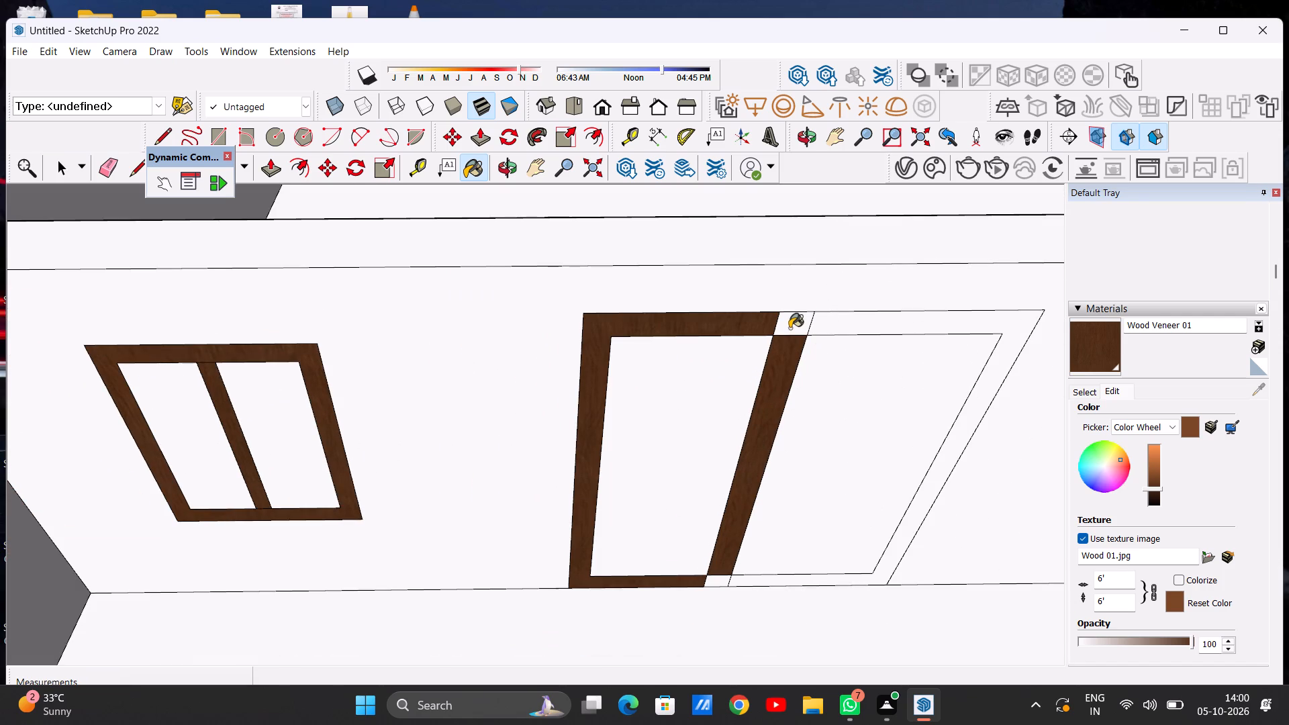
{"action": "left_click", "coordinate": [790, 328]}
{"action": "left_click", "coordinate": [714, 586]}
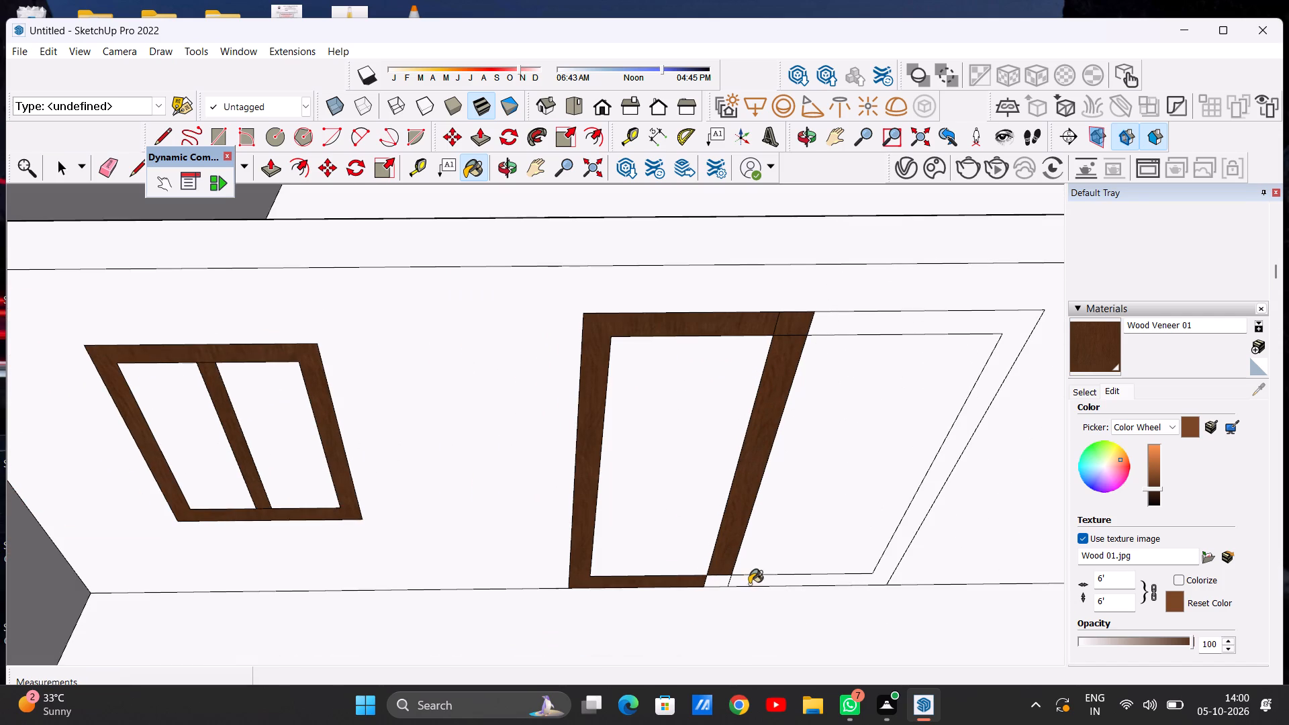
{"action": "scroll", "coordinate": [699, 588], "scroll_direction": "up", "scroll_amount": 5}
{"action": "left_click", "coordinate": [733, 585]}
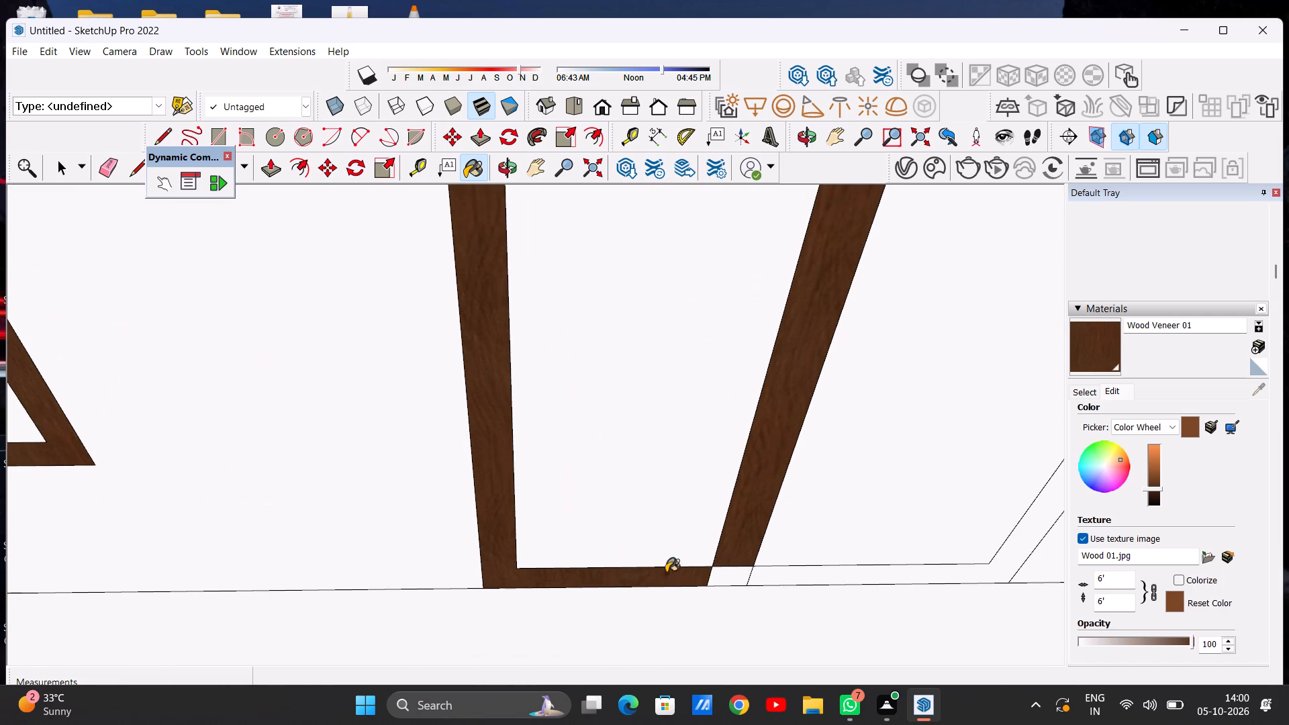
{"action": "scroll", "coordinate": [708, 576], "scroll_direction": "up", "scroll_amount": 9}
{"action": "left_click", "coordinate": [722, 580]}
Paint the right half of the larger upper window's outer frame with Wood Veneer 01.
{"action": "scroll", "coordinate": [544, 598], "scroll_direction": "down", "scroll_amount": 16}
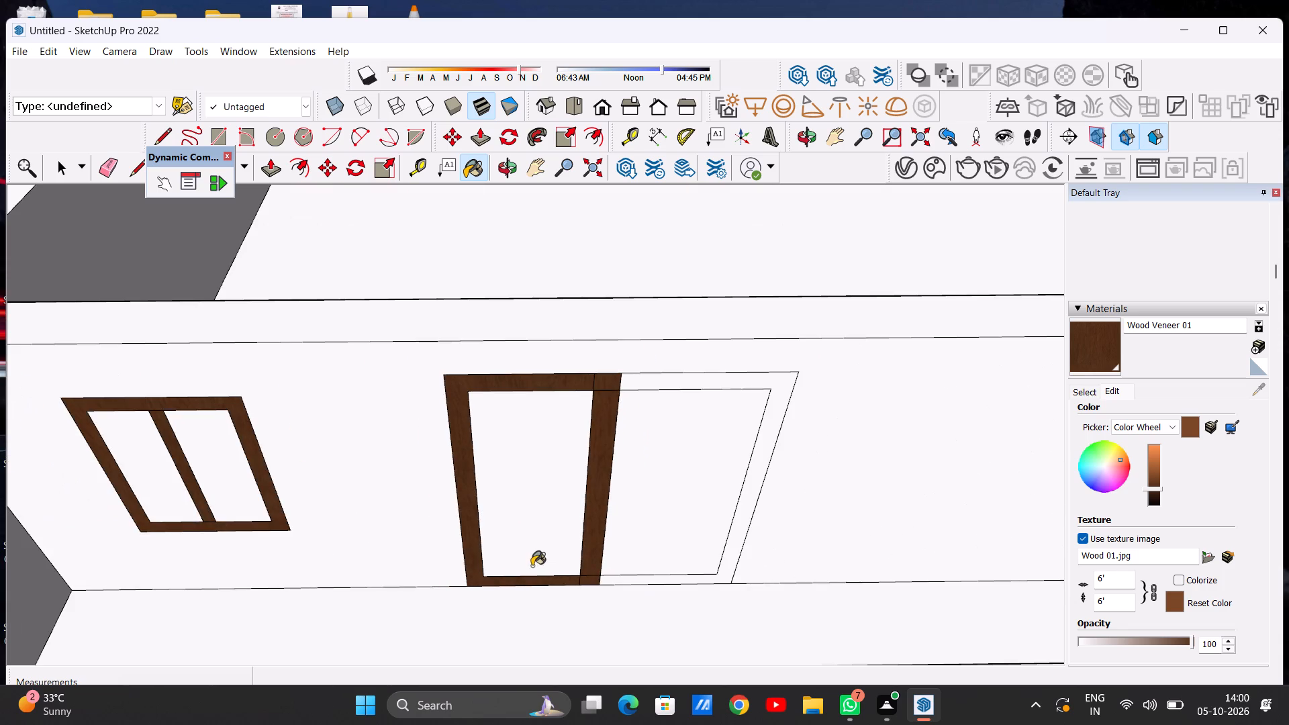
{"action": "scroll", "coordinate": [681, 567], "scroll_direction": "up", "scroll_amount": 14}
{"action": "left_click", "coordinate": [679, 600]}
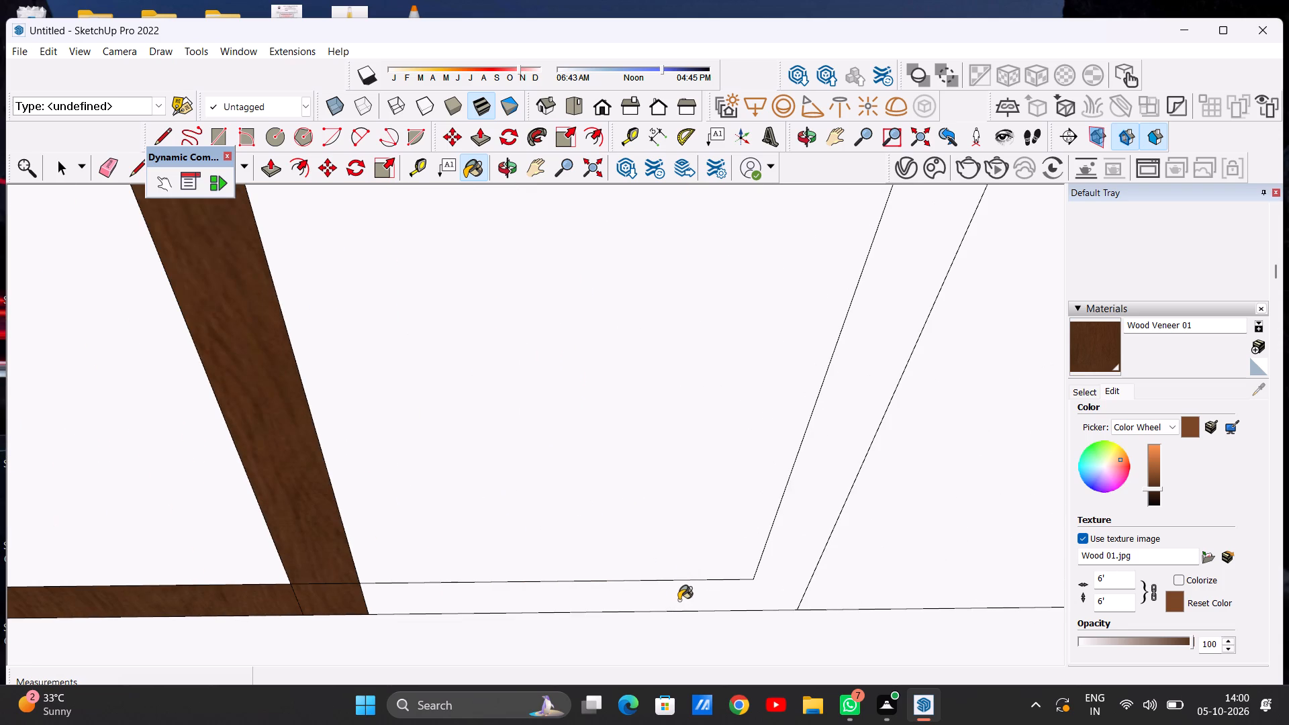
Paint the outer frame and central mullion of the upper window above the low parapet with Wood Veneer 01.
{"action": "scroll", "coordinate": [551, 642], "scroll_direction": "down", "scroll_amount": 16}
{"action": "scroll", "coordinate": [638, 541], "scroll_direction": "down", "scroll_amount": 5}
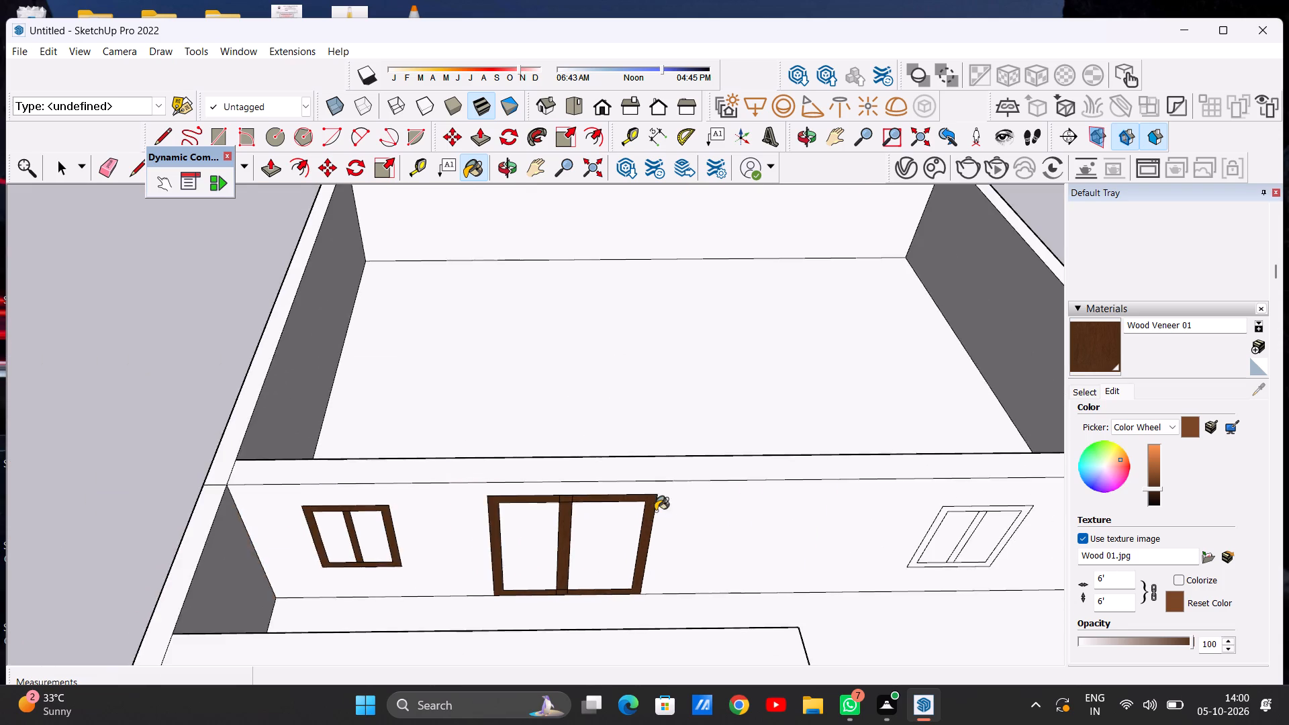
{"action": "scroll", "coordinate": [655, 511], "scroll_direction": "down", "scroll_amount": 3}
{"action": "middle_click_drag", "start_coordinate": [604, 551], "coordinate": [596, 348]}
{"action": "scroll", "coordinate": [564, 573], "scroll_direction": "down", "scroll_amount": 10}
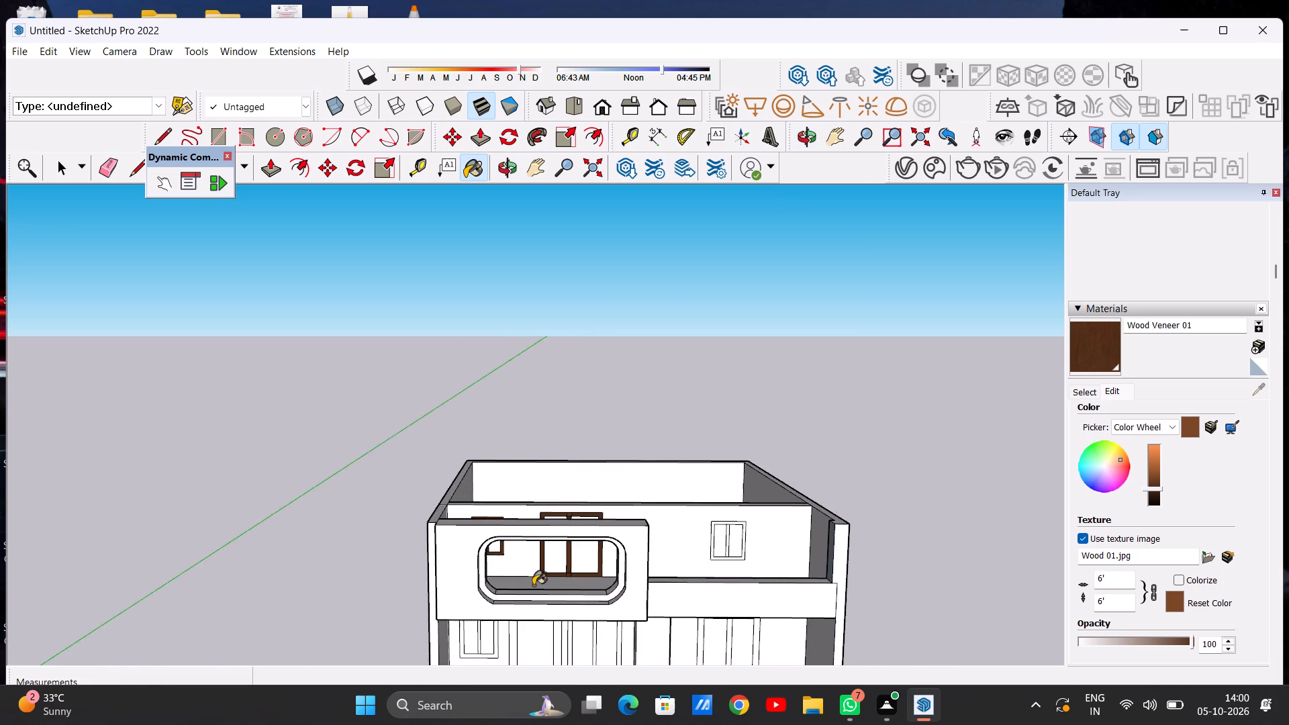
{"action": "scroll", "coordinate": [709, 568], "scroll_direction": "up", "scroll_amount": 7}
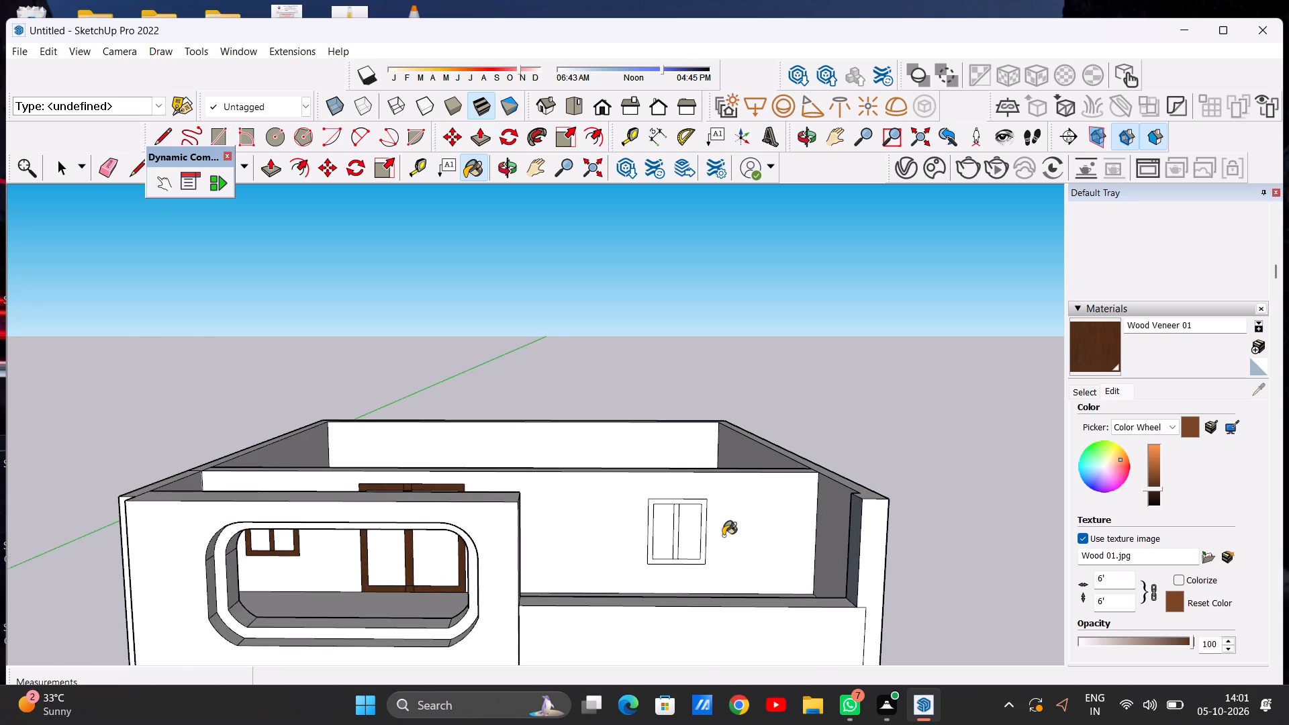
{"action": "scroll", "coordinate": [723, 536], "scroll_direction": "up", "scroll_amount": 14}
{"action": "left_click", "coordinate": [675, 530]}
{"action": "left_click", "coordinate": [567, 539]}
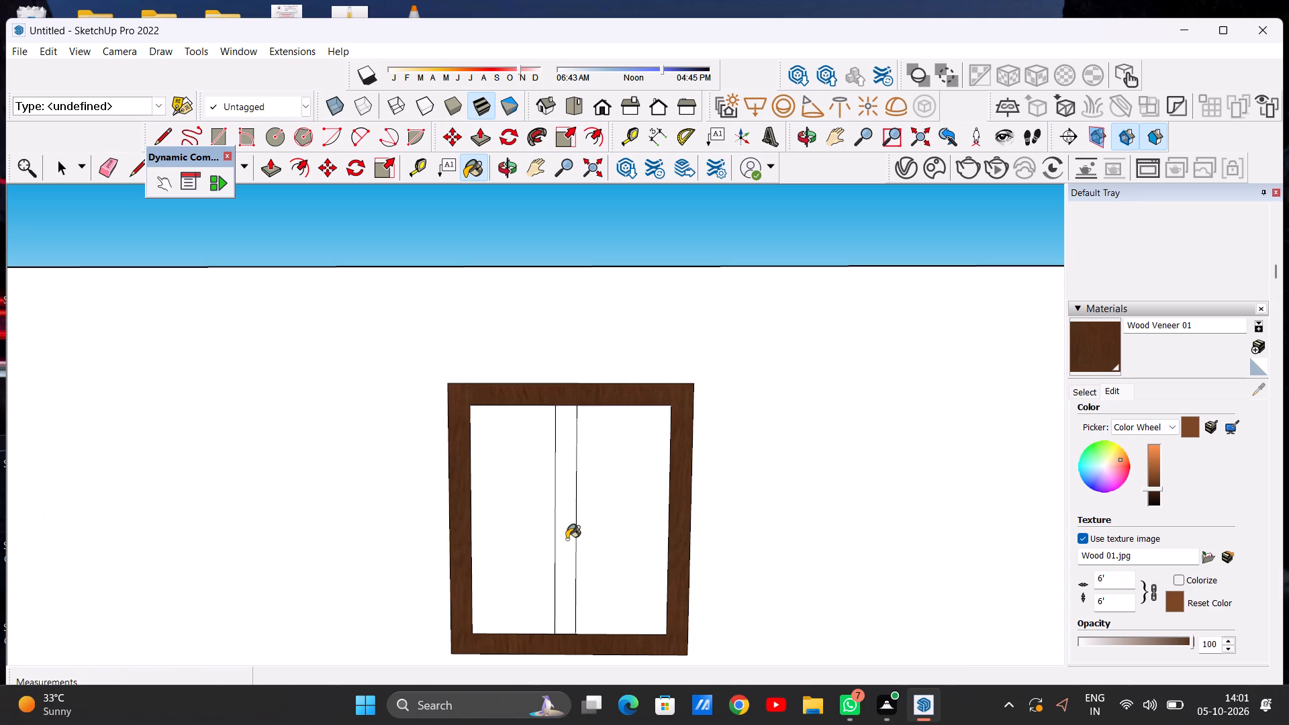
Examine the house front near and far, checking the wood-painted upper windows against the unpainted ground-floor openings.
{"action": "scroll", "coordinate": [646, 561], "scroll_direction": "down", "scroll_amount": 20}
{"action": "scroll", "coordinate": [646, 561], "scroll_direction": "down", "scroll_amount": 6}
{"action": "scroll", "coordinate": [564, 560], "scroll_direction": "up", "scroll_amount": 7}
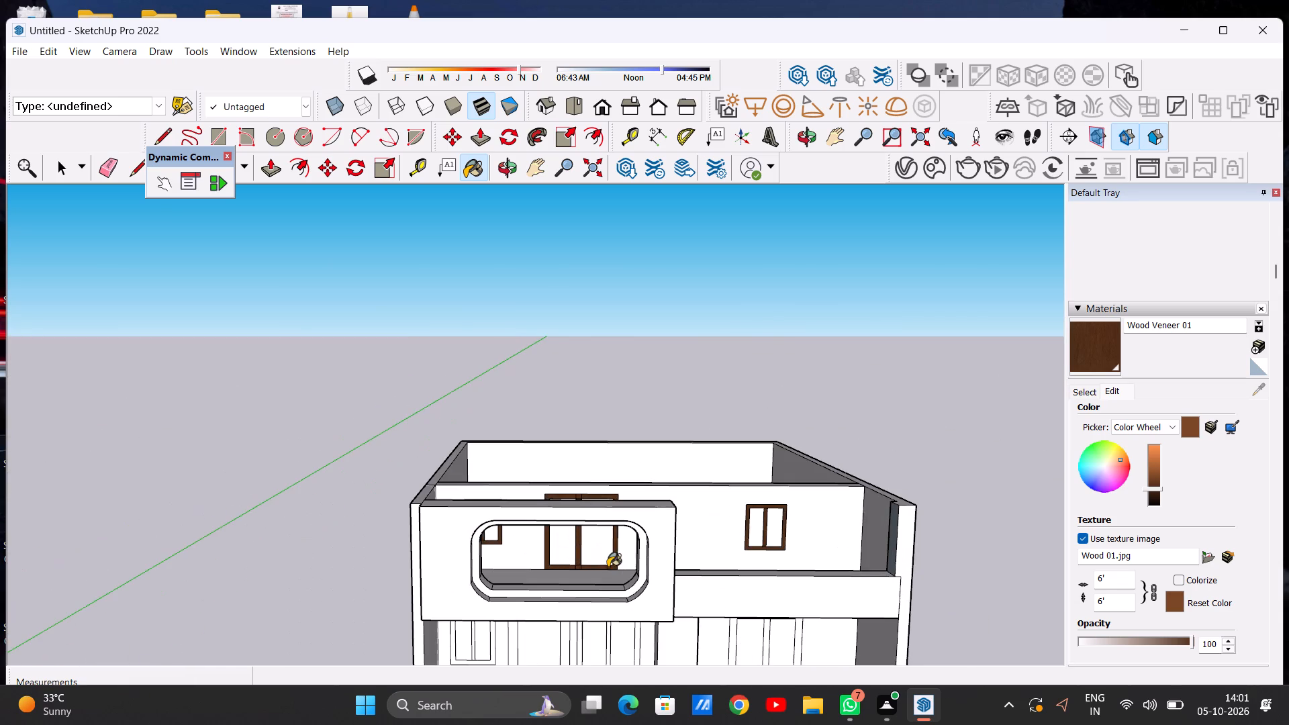
{"action": "middle_click_drag", "start_coordinate": [598, 557], "coordinate": [579, 553]}
{"action": "scroll", "coordinate": [579, 554], "scroll_direction": "down", "scroll_amount": 6}
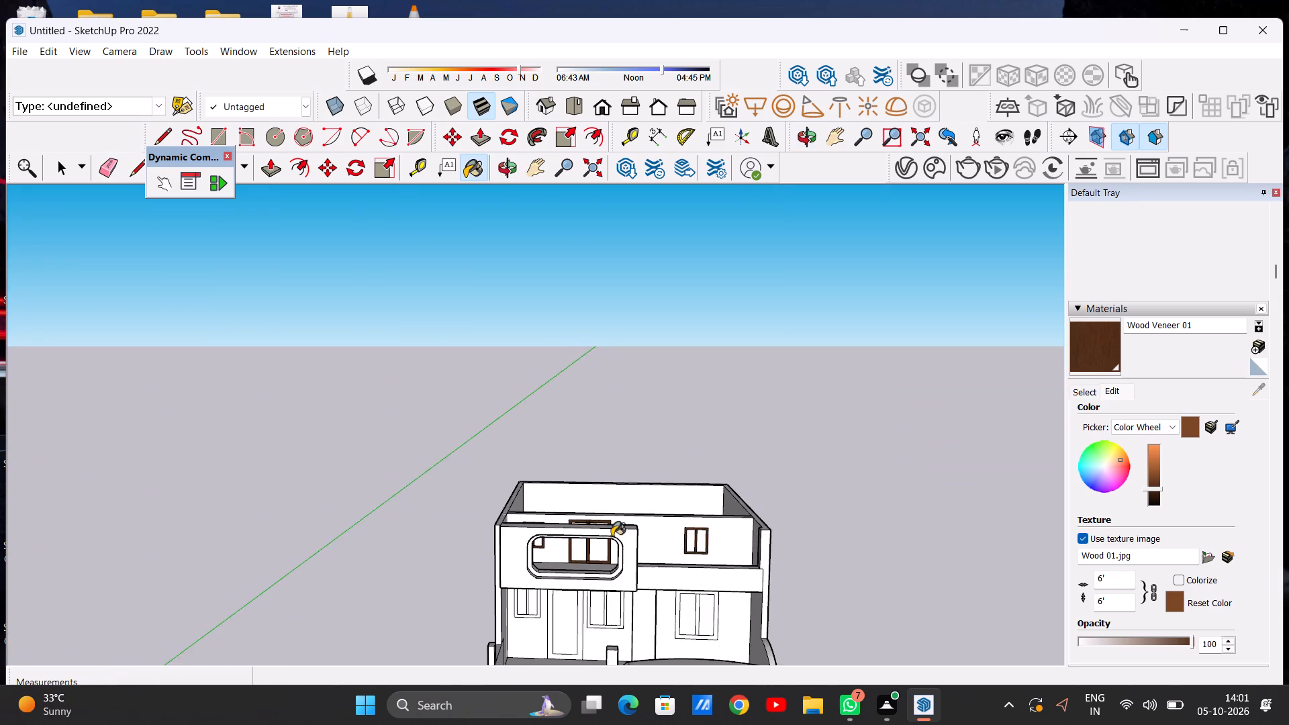
{"action": "scroll", "coordinate": [612, 536], "scroll_direction": "down", "scroll_amount": 4}
{"action": "scroll", "coordinate": [615, 558], "scroll_direction": "up", "scroll_amount": 15}
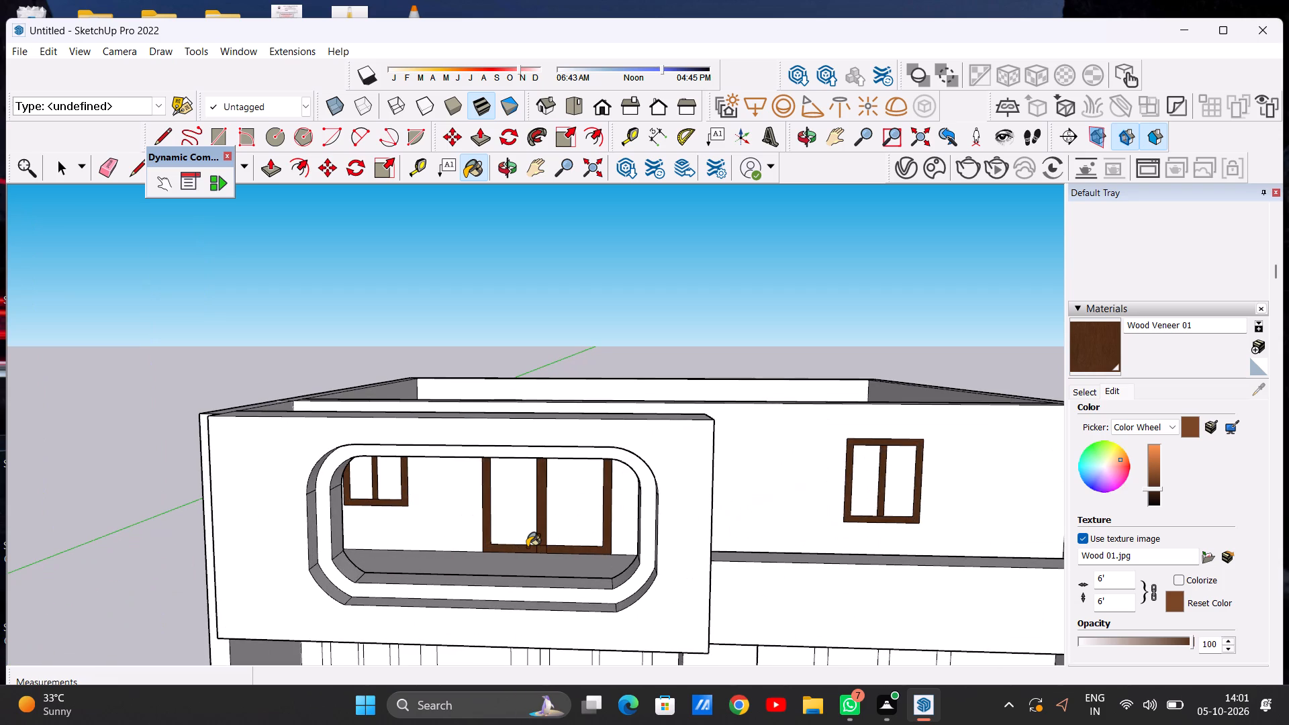
{"action": "scroll", "coordinate": [477, 561], "scroll_direction": "down", "scroll_amount": 9}
{"action": "scroll", "coordinate": [632, 534], "scroll_direction": "down", "scroll_amount": 5}
{"action": "scroll", "coordinate": [574, 592], "scroll_direction": "up", "scroll_amount": 7}
{"action": "middle_click_drag", "start_coordinate": [549, 618], "coordinate": [555, 597]}
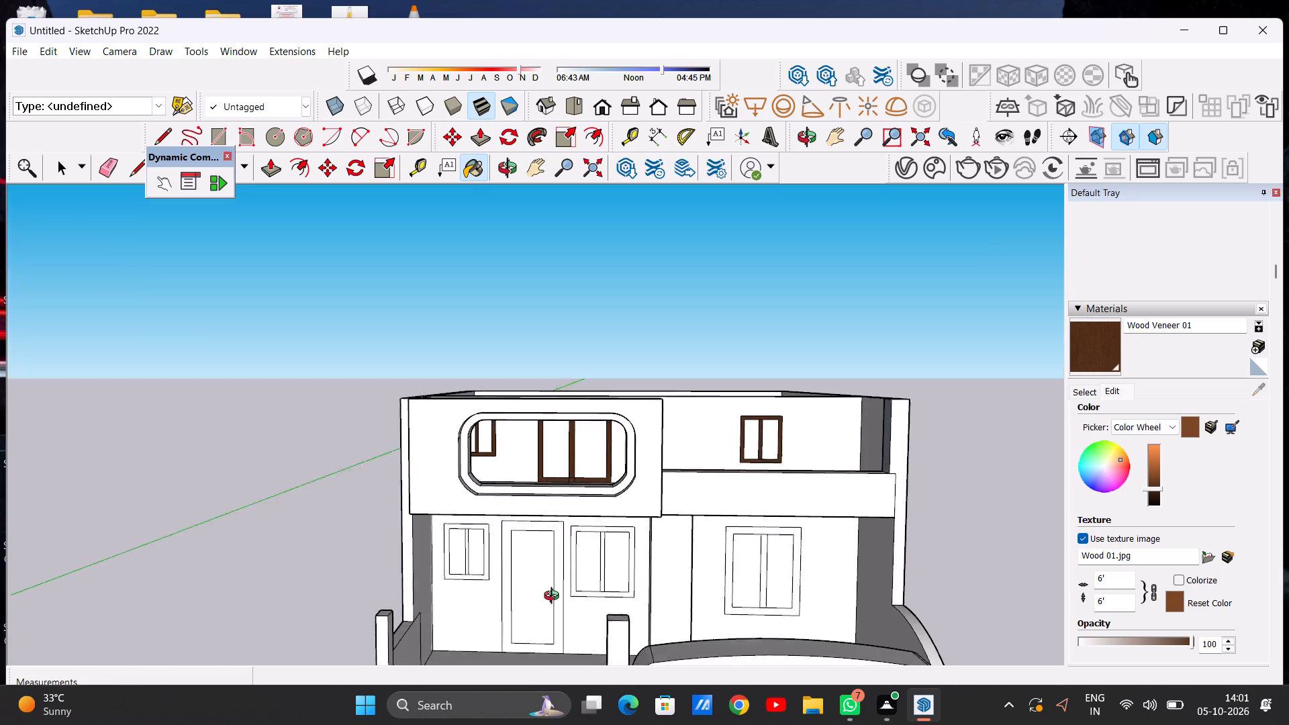
{"action": "middle_click_drag", "start_coordinate": [555, 597], "coordinate": [547, 597]}
{"action": "scroll", "coordinate": [557, 603], "scroll_direction": "down", "scroll_amount": 11}
{"action": "scroll", "coordinate": [581, 532], "scroll_direction": "up", "scroll_amount": 7}
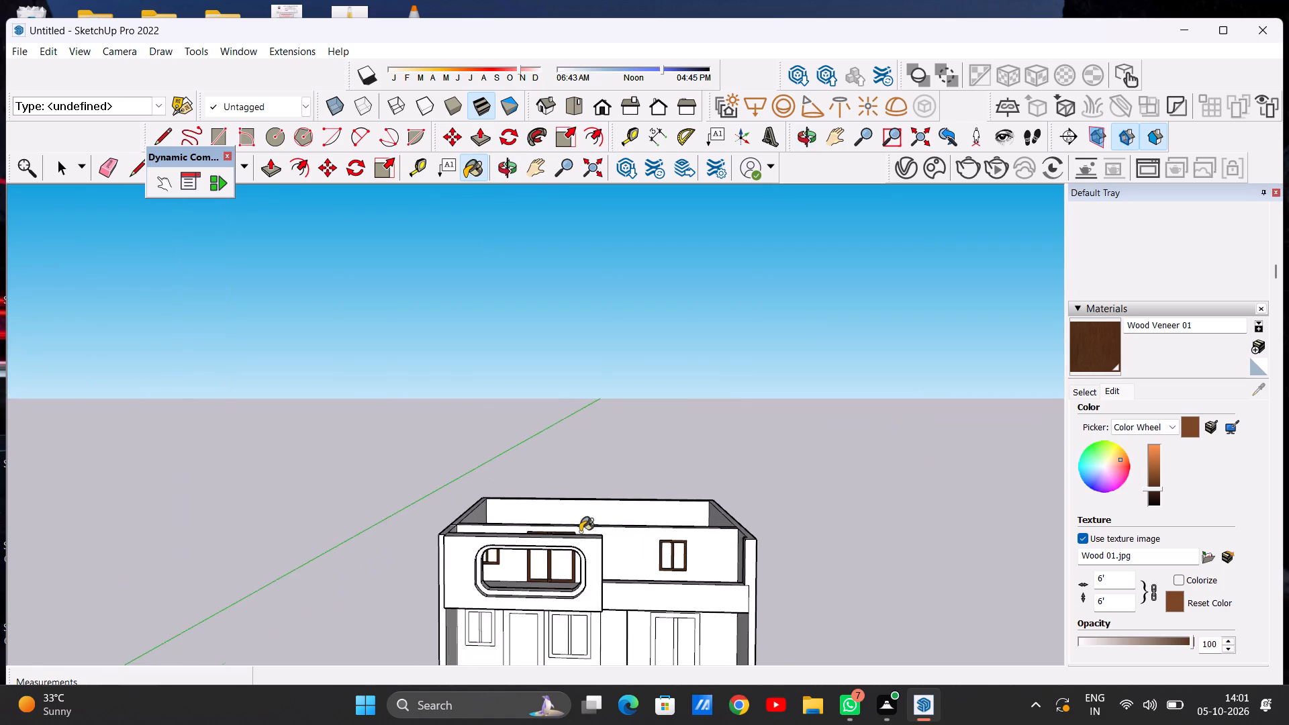
{"action": "scroll", "coordinate": [572, 563], "scroll_direction": "up", "scroll_amount": 5}
{"action": "key", "text": "space"}
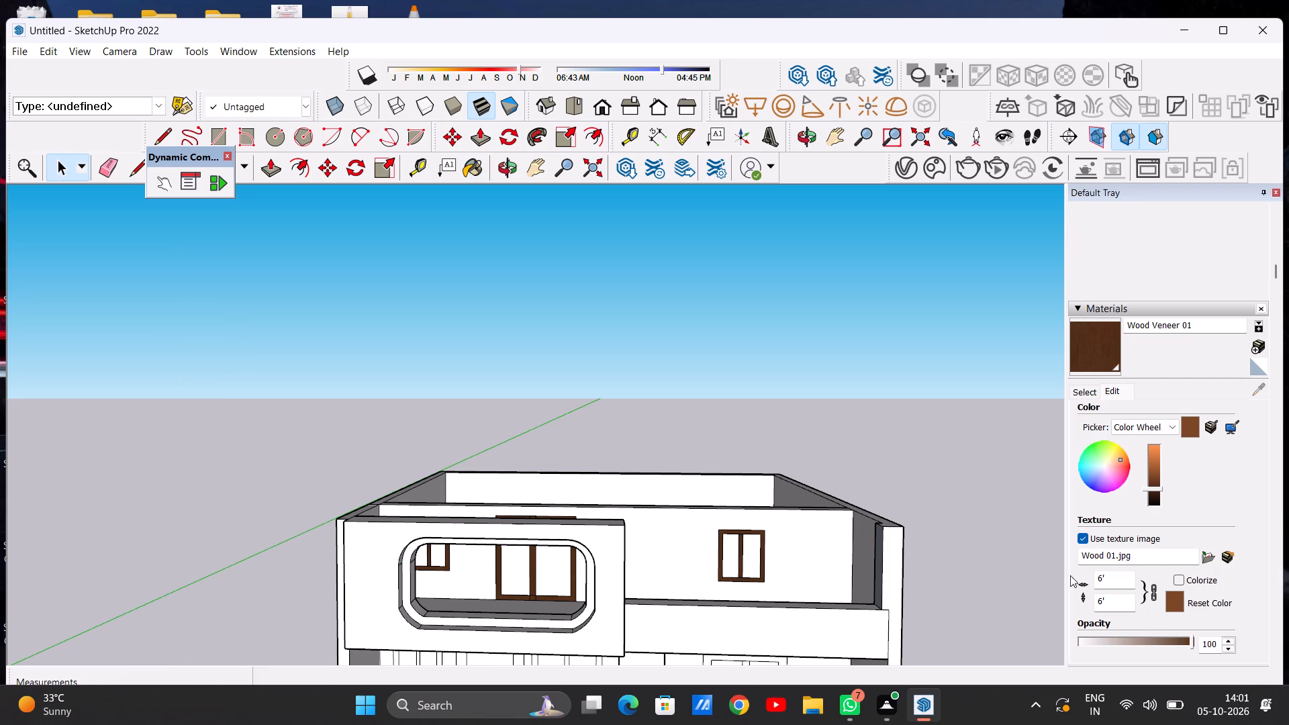
Paint both panes of the upper window above the low parapet with Blinds Wood Light from the Window Coverings materials.
{"action": "left_click", "coordinate": [1090, 393]}
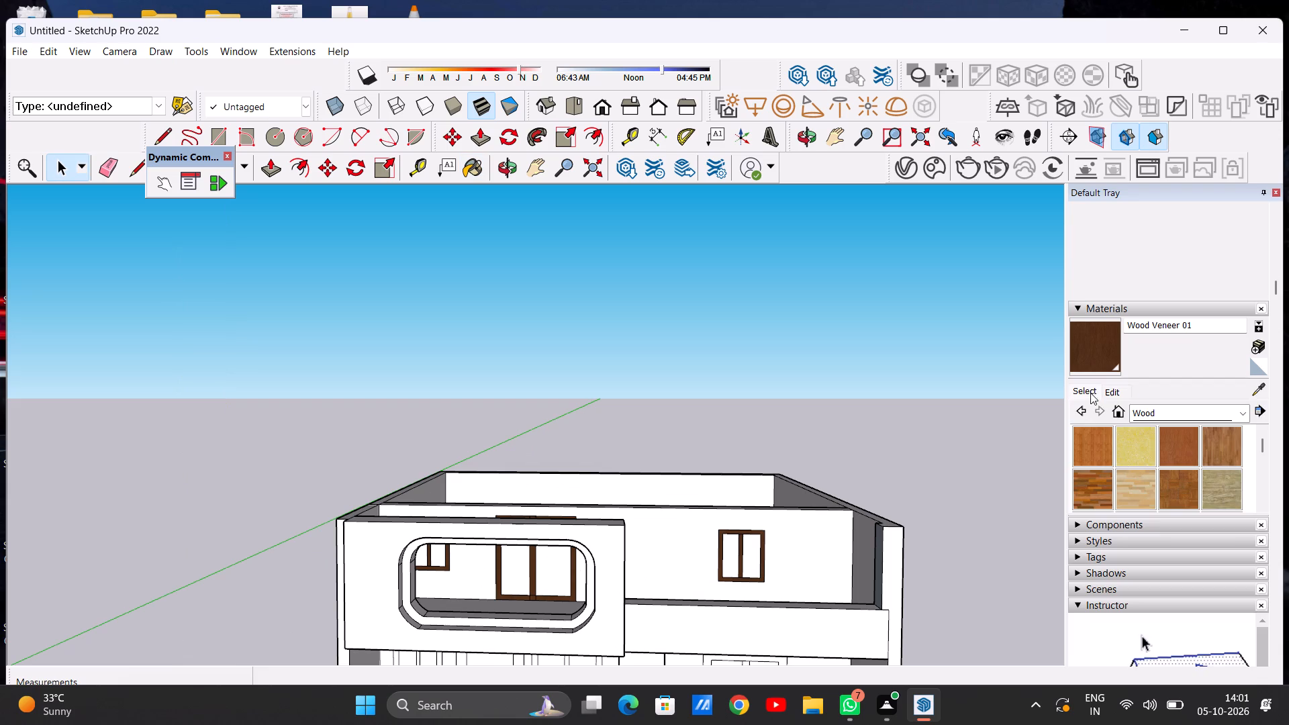
{"action": "left_click", "coordinate": [1241, 405]}
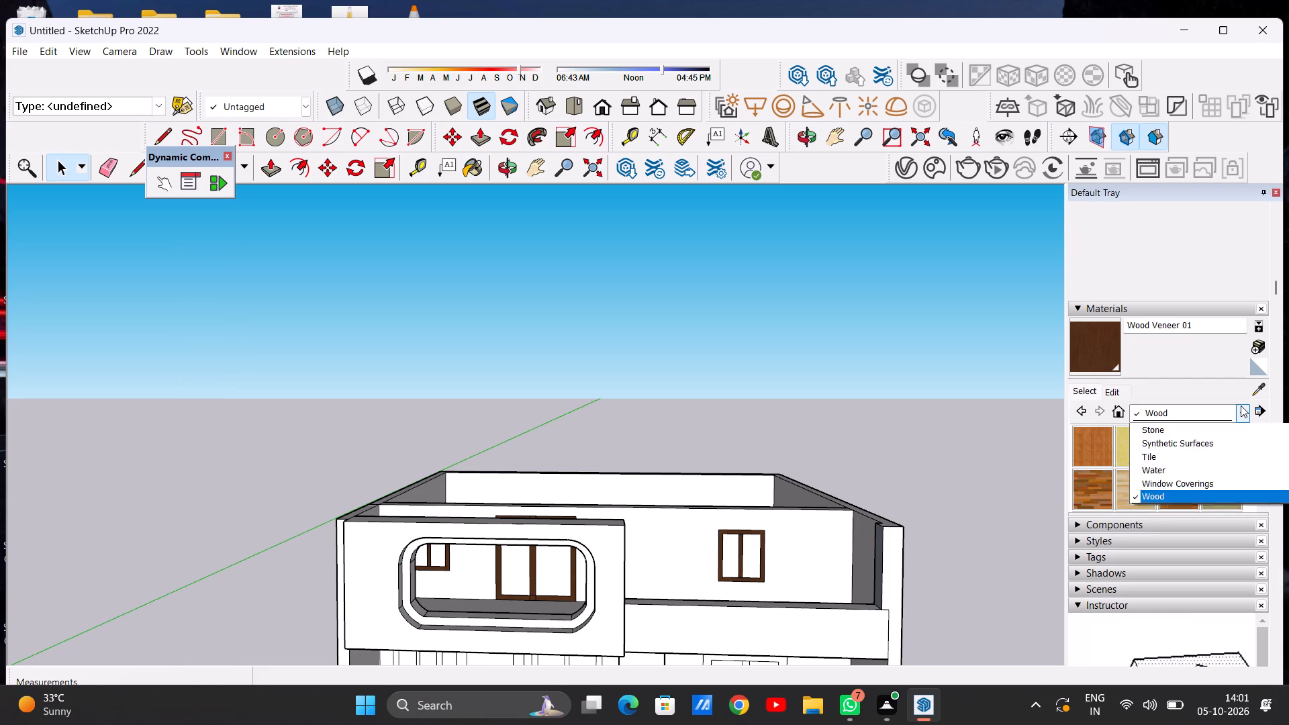
{"action": "left_click", "coordinate": [1151, 616]}
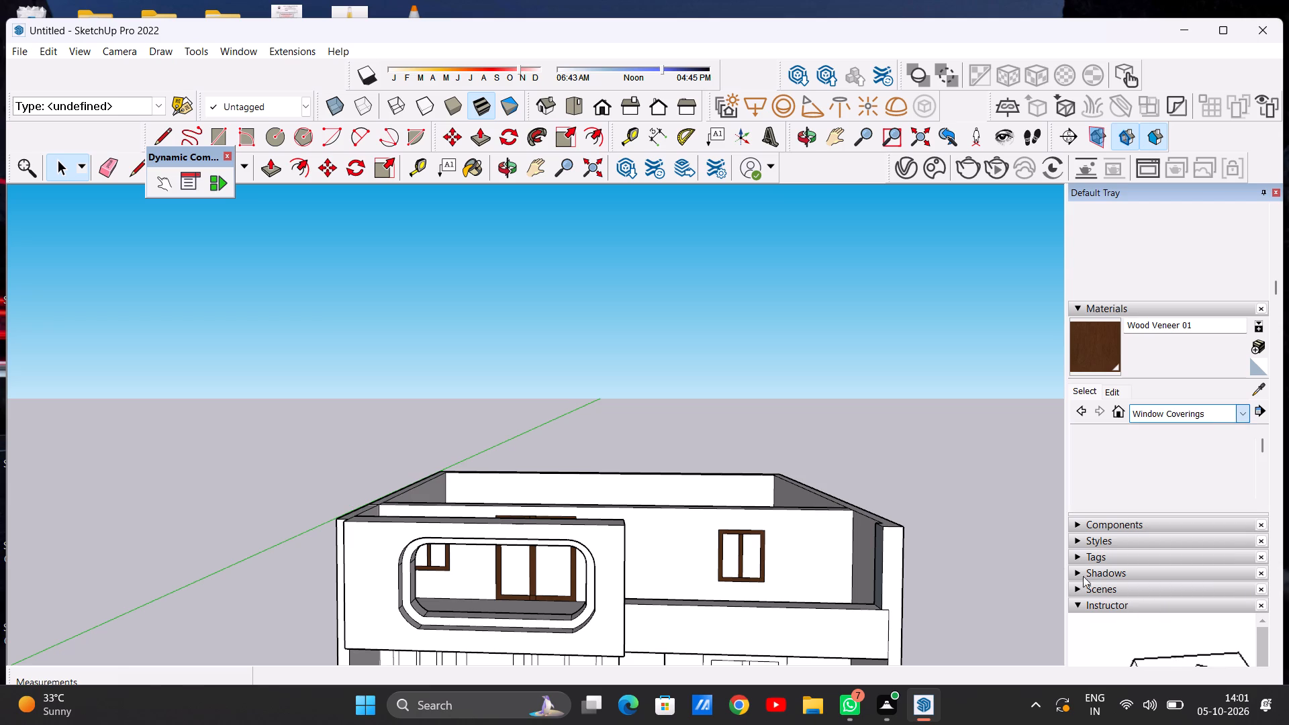
{"action": "scroll", "coordinate": [1147, 478], "scroll_direction": "down", "scroll_amount": 1}
{"action": "scroll", "coordinate": [1147, 478], "scroll_direction": "up", "scroll_amount": 1}
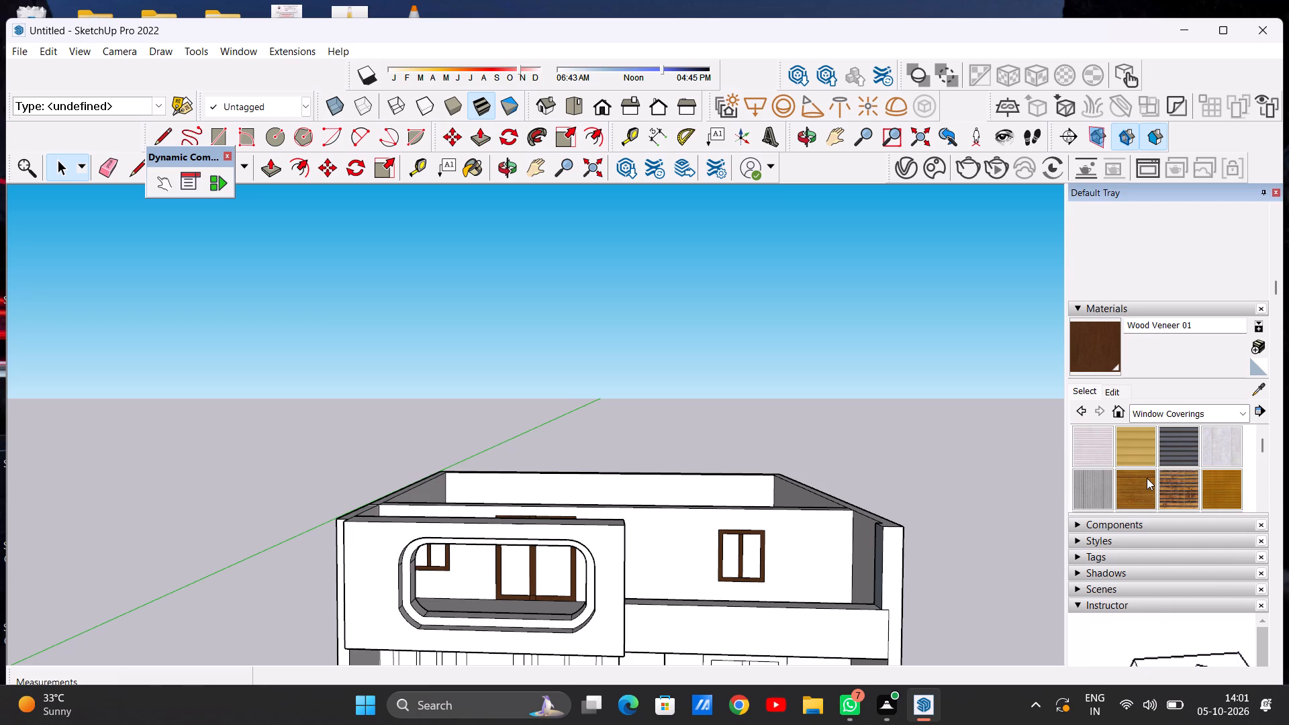
{"action": "left_click", "coordinate": [1219, 480]}
{"action": "scroll", "coordinate": [476, 595], "scroll_direction": "up", "scroll_amount": 10}
{"action": "scroll", "coordinate": [707, 572], "scroll_direction": "up", "scroll_amount": 6}
{"action": "scroll", "coordinate": [923, 550], "scroll_direction": "up", "scroll_amount": 5}
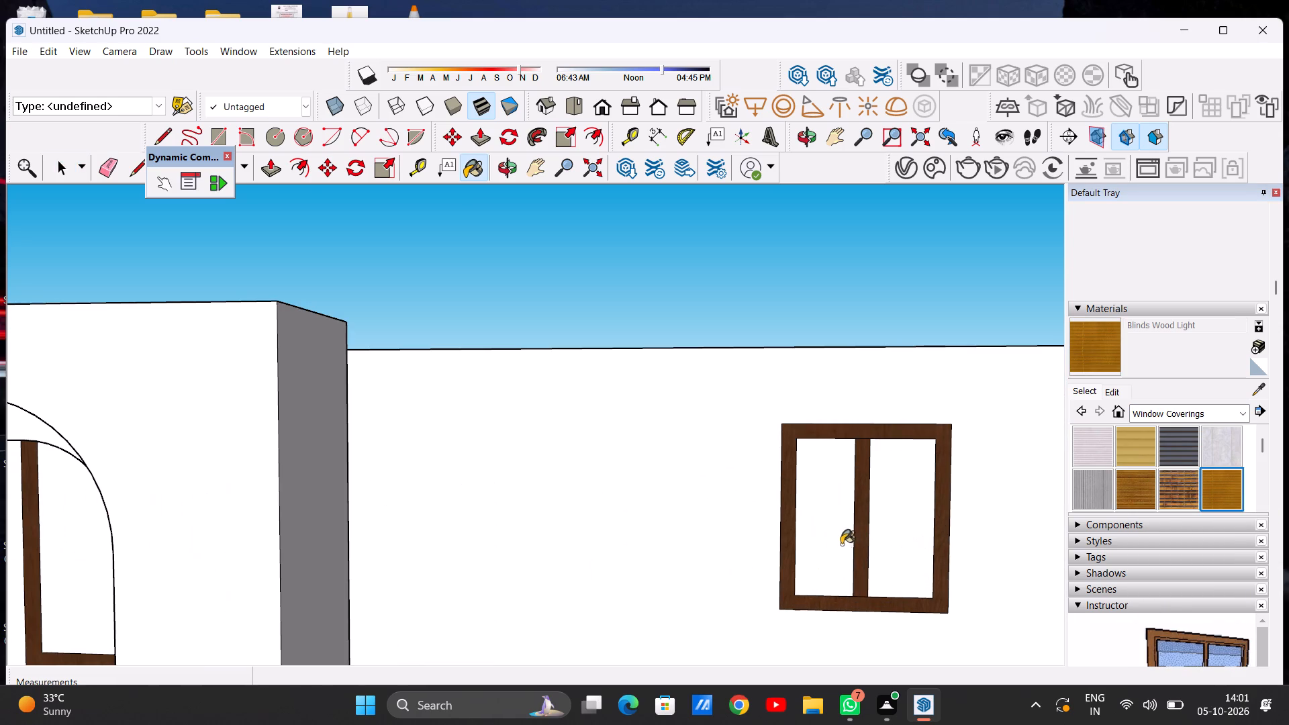
{"action": "left_click", "coordinate": [829, 548]}
{"action": "left_click", "coordinate": [907, 555]}
{"action": "scroll", "coordinate": [813, 611], "scroll_direction": "down", "scroll_amount": 6}
{"action": "scroll", "coordinate": [828, 569], "scroll_direction": "up", "scroll_amount": 4}
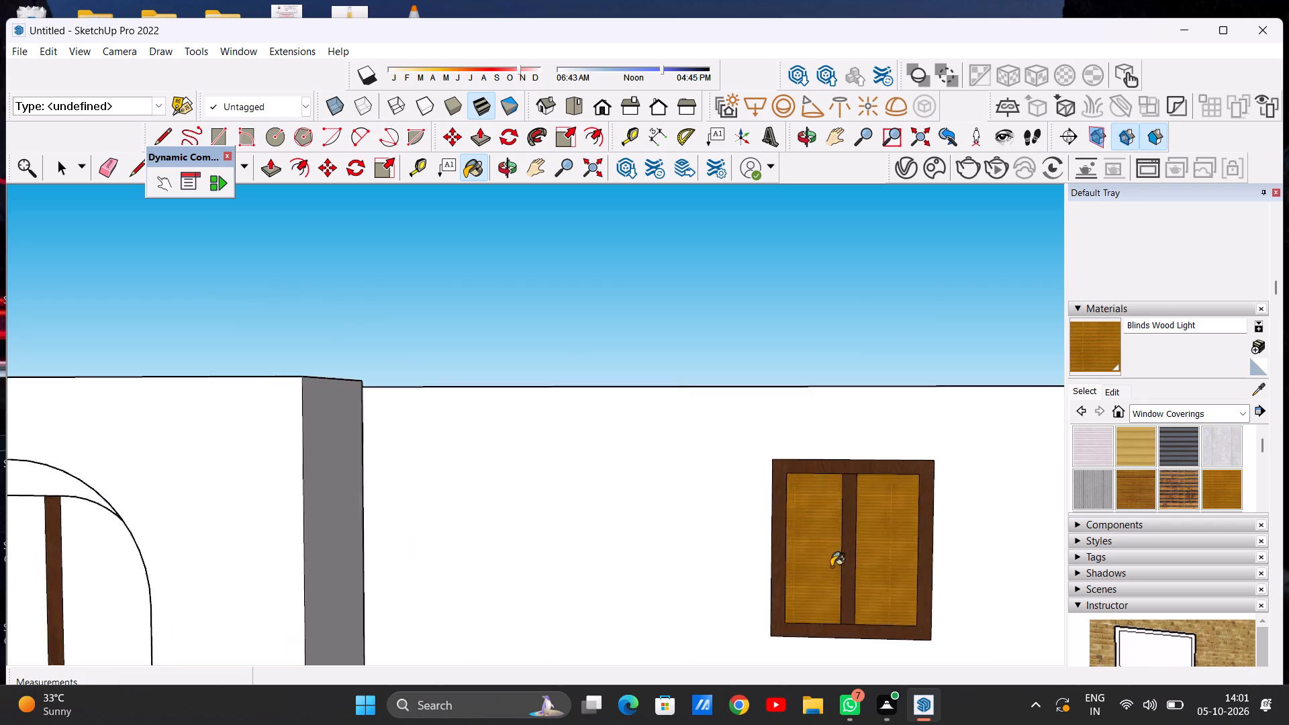
{"action": "scroll", "coordinate": [831, 567], "scroll_direction": "up", "scroll_amount": 9}
Paint both panes of the small upper window behind the balcony wall with Blinds Wood Light.
{"action": "scroll", "coordinate": [874, 624], "scroll_direction": "down", "scroll_amount": 20}
{"action": "scroll", "coordinate": [874, 624], "scroll_direction": "down", "scroll_amount": 2}
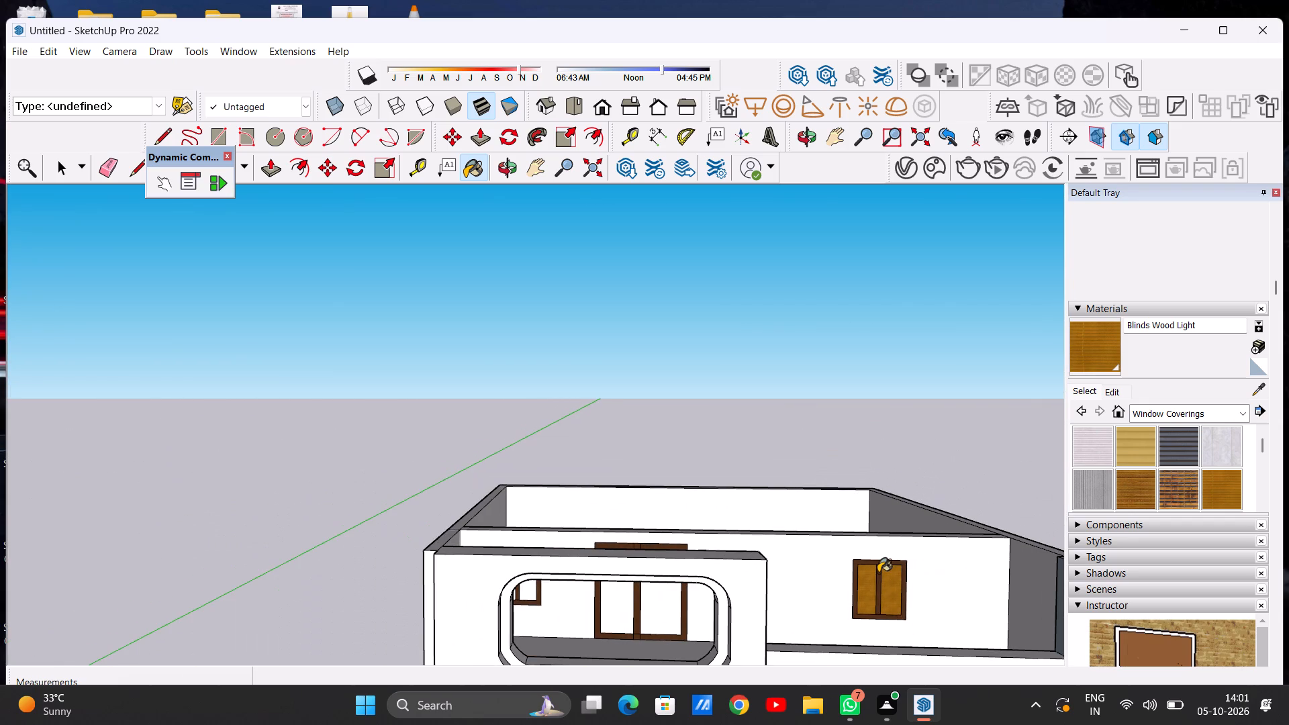
{"action": "scroll", "coordinate": [878, 573], "scroll_direction": "down", "scroll_amount": 2}
{"action": "scroll", "coordinate": [581, 544], "scroll_direction": "up", "scroll_amount": 4}
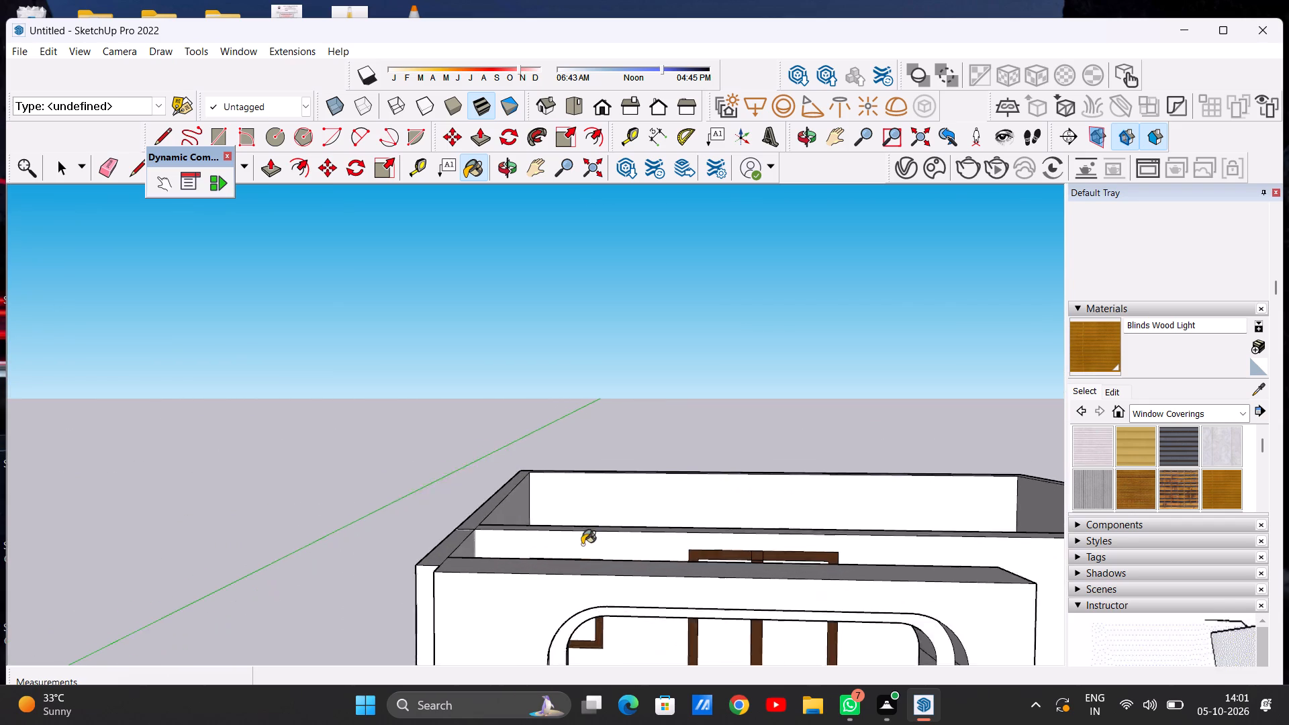
{"action": "scroll", "coordinate": [582, 544], "scroll_direction": "up", "scroll_amount": 3}
{"action": "middle_click_drag", "start_coordinate": [575, 539], "coordinate": [579, 597]}
{"action": "scroll", "coordinate": [557, 583], "scroll_direction": "up", "scroll_amount": 15}
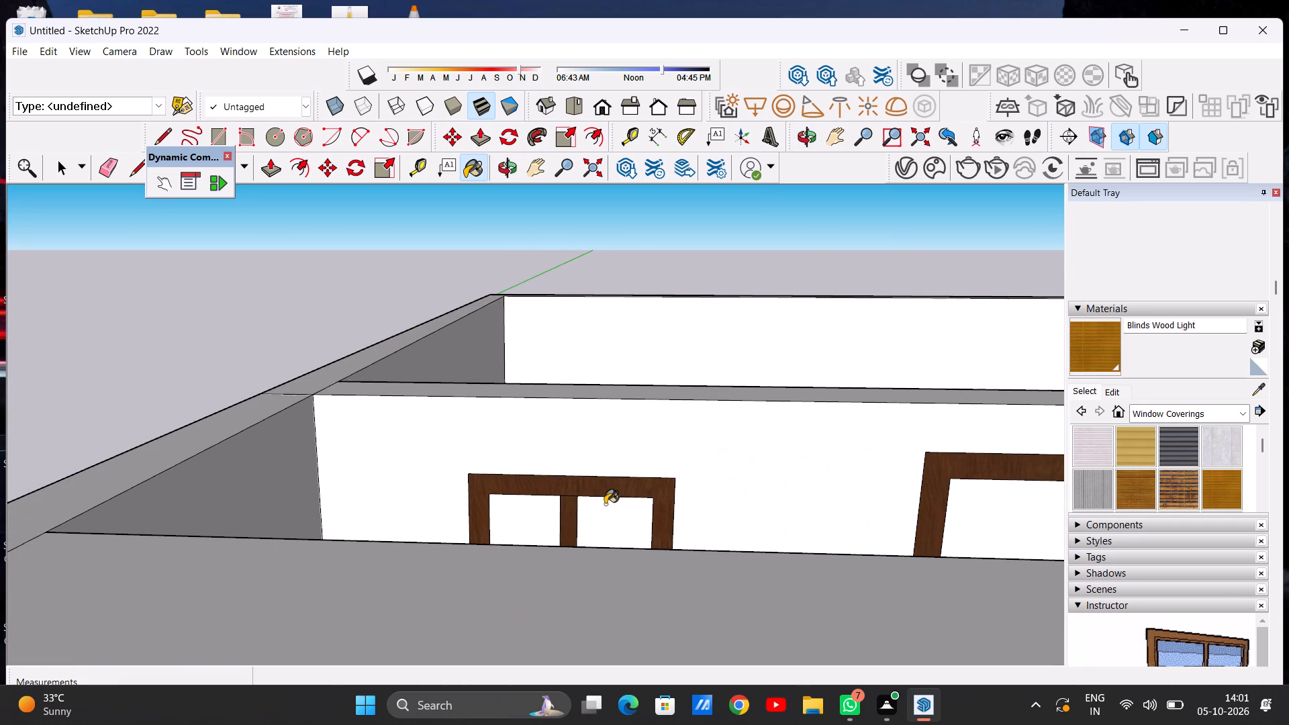
{"action": "left_click", "coordinate": [605, 504]}
{"action": "left_click", "coordinate": [519, 516]}
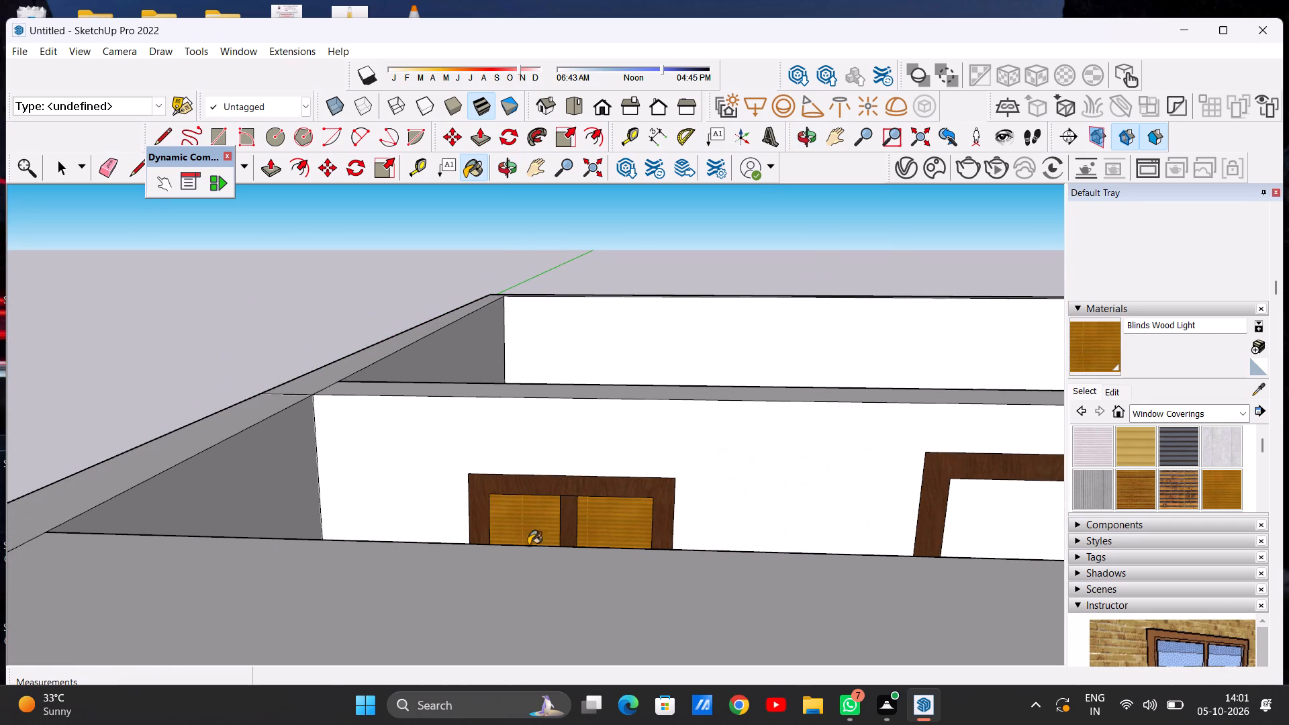
{"action": "key", "text": "space"}
Paint both panes of the larger upper window behind the rounded balcony opening with Blinds Cloth Horizontal.
{"action": "scroll", "coordinate": [624, 555], "scroll_direction": "down", "scroll_amount": 20}
{"action": "scroll", "coordinate": [624, 555], "scroll_direction": "down", "scroll_amount": 5}
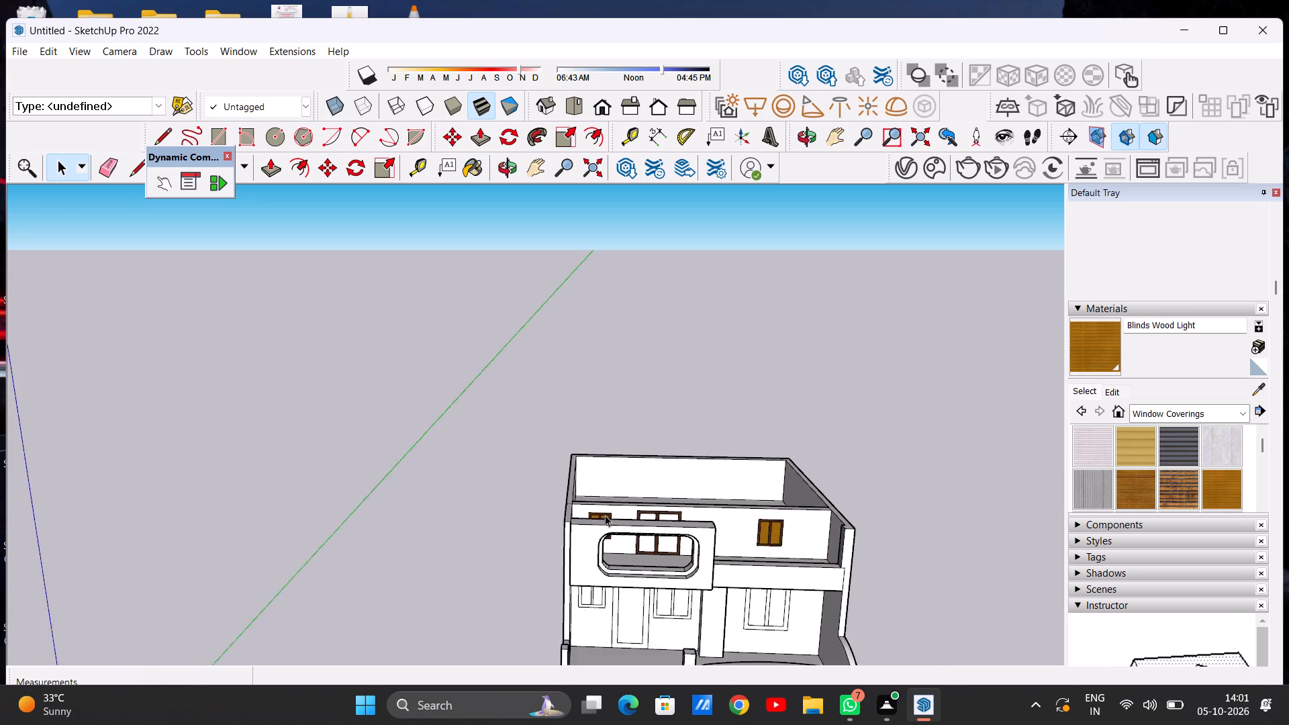
{"action": "scroll", "coordinate": [605, 515], "scroll_direction": "down", "scroll_amount": 2}
{"action": "scroll", "coordinate": [661, 545], "scroll_direction": "up", "scroll_amount": 11}
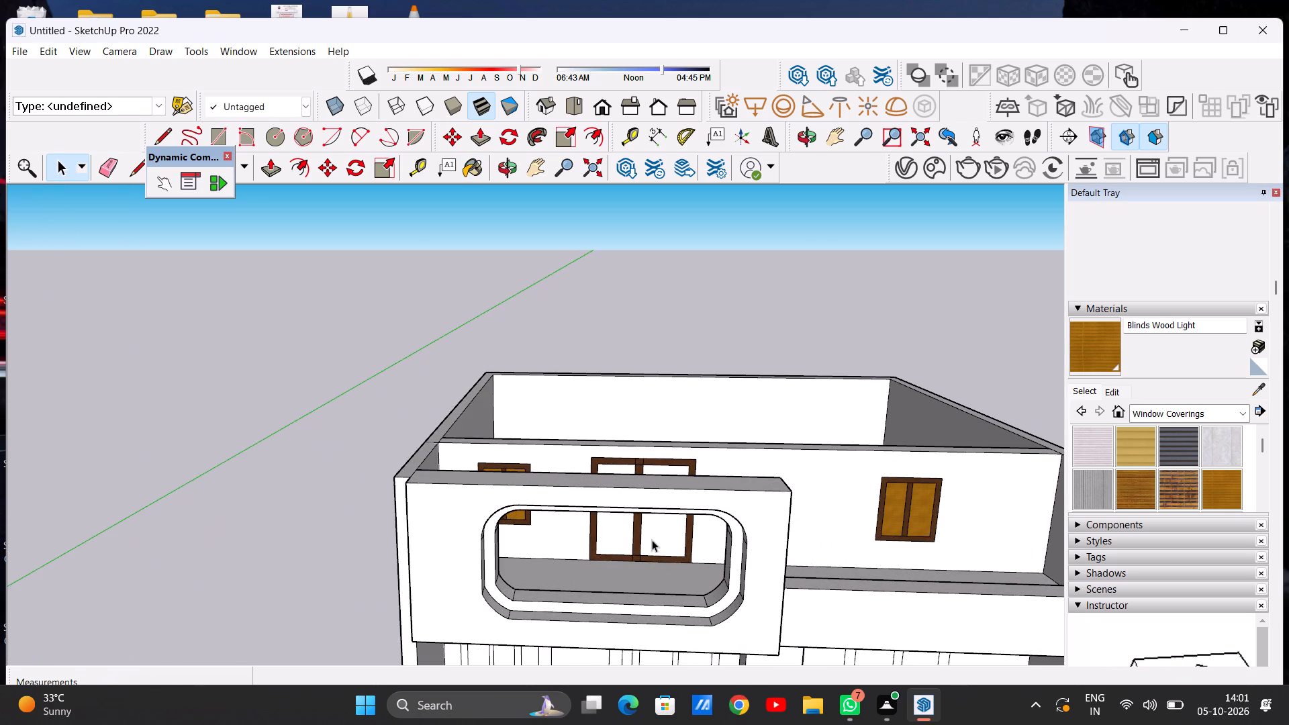
{"action": "scroll", "coordinate": [664, 530], "scroll_direction": "up", "scroll_amount": 2}
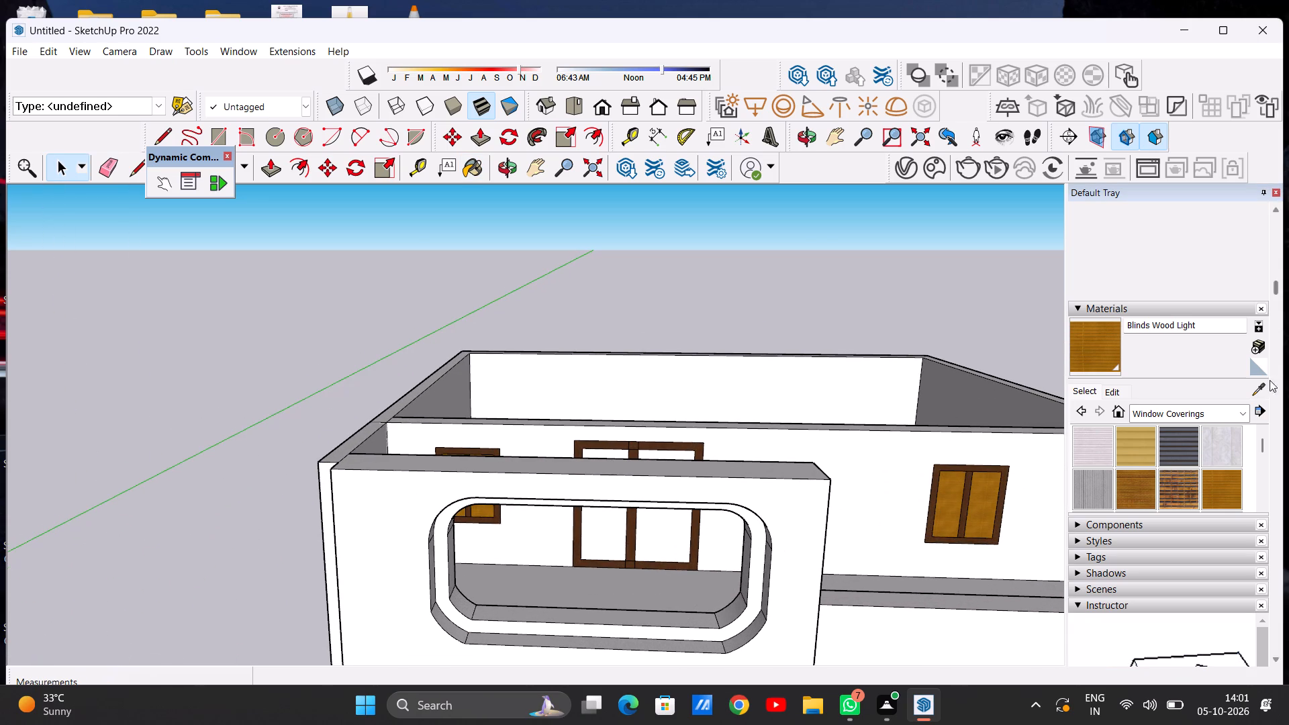
{"action": "left_click", "coordinate": [1141, 443]}
{"action": "scroll", "coordinate": [658, 536], "scroll_direction": "up", "scroll_amount": 8}
{"action": "left_click", "coordinate": [659, 538]}
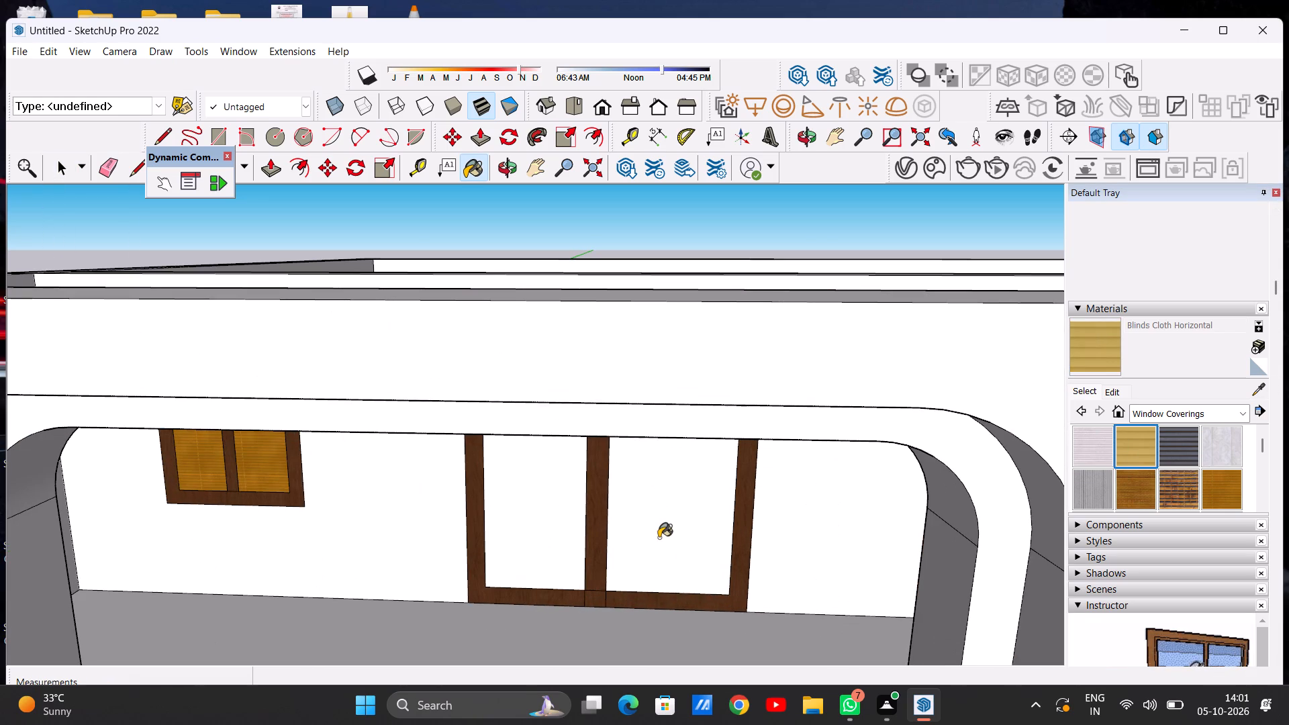
{"action": "left_click", "coordinate": [574, 522]}
{"action": "scroll", "coordinate": [687, 561], "scroll_direction": "down", "scroll_amount": 7}
{"action": "scroll", "coordinate": [645, 566], "scroll_direction": "up", "scroll_amount": 8}
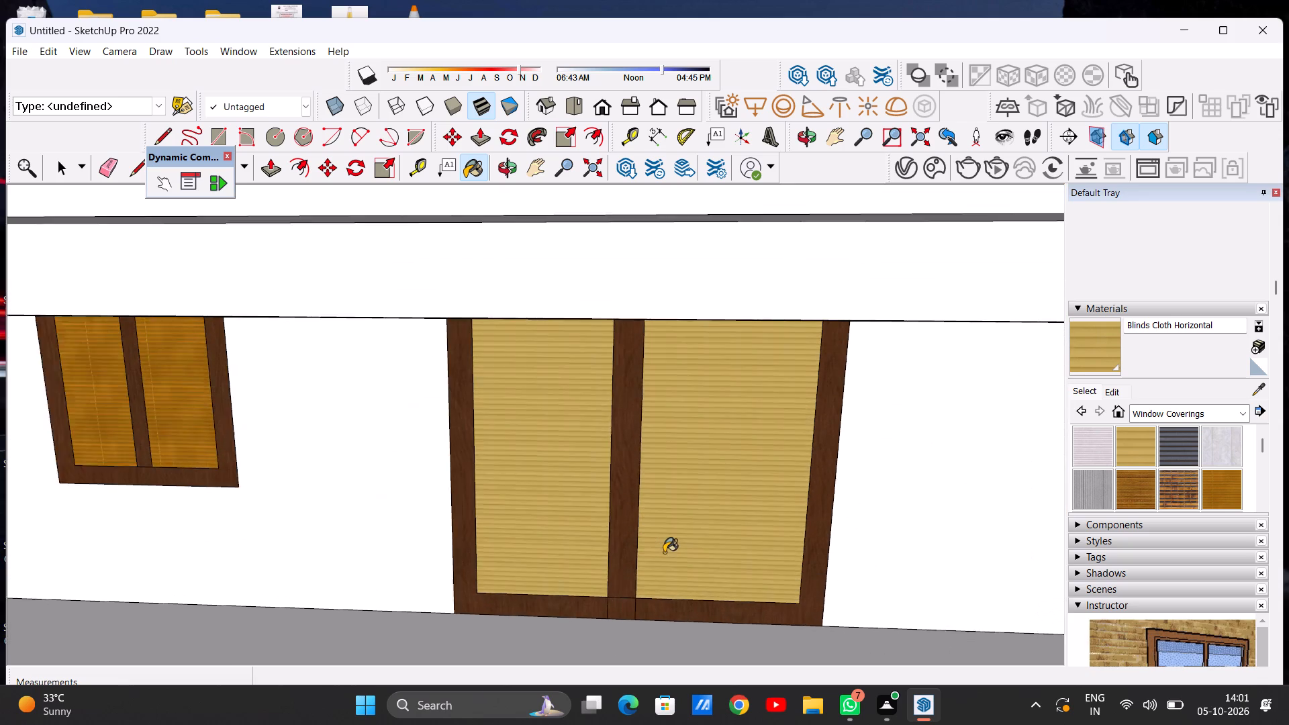
{"action": "scroll", "coordinate": [664, 552], "scroll_direction": "up", "scroll_amount": 3}
{"action": "key", "text": "space"}
Examine the house from the front and above, comparing the finished upper windows with the open upper floor and unpainted ground floor.
{"action": "scroll", "coordinate": [678, 533], "scroll_direction": "down", "scroll_amount": 19}
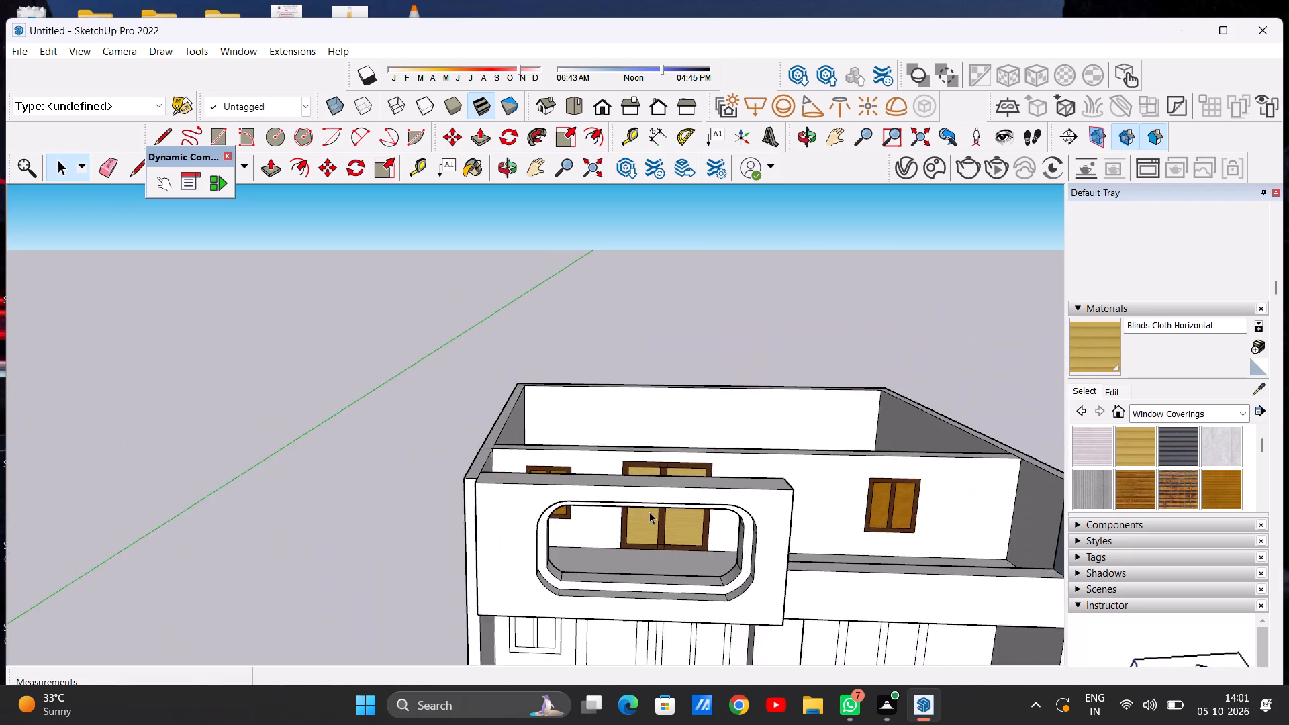
{"action": "scroll", "coordinate": [649, 512], "scroll_direction": "down", "scroll_amount": 4}
{"action": "middle_click_drag", "start_coordinate": [718, 528], "coordinate": [710, 448]}
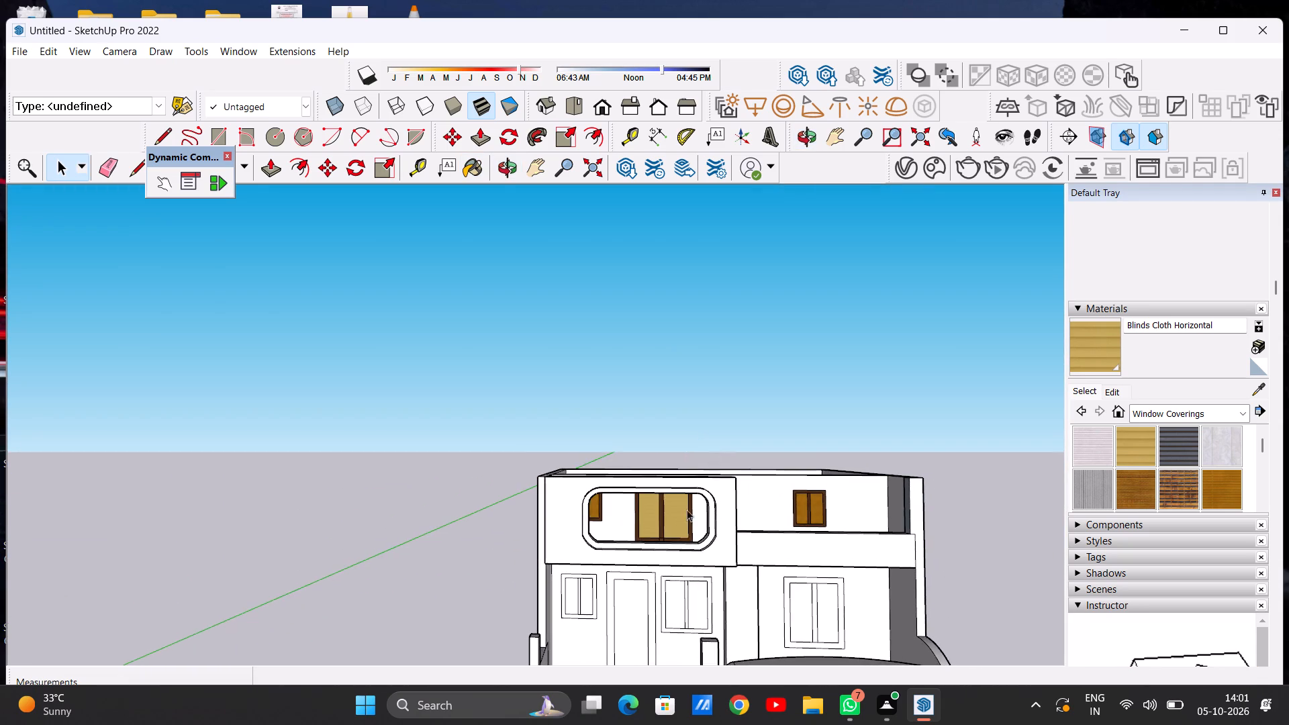
{"action": "scroll", "coordinate": [673, 526], "scroll_direction": "down", "scroll_amount": 13}
{"action": "scroll", "coordinate": [759, 517], "scroll_direction": "up", "scroll_amount": 7}
{"action": "middle_click_drag", "start_coordinate": [696, 514], "coordinate": [617, 555]}
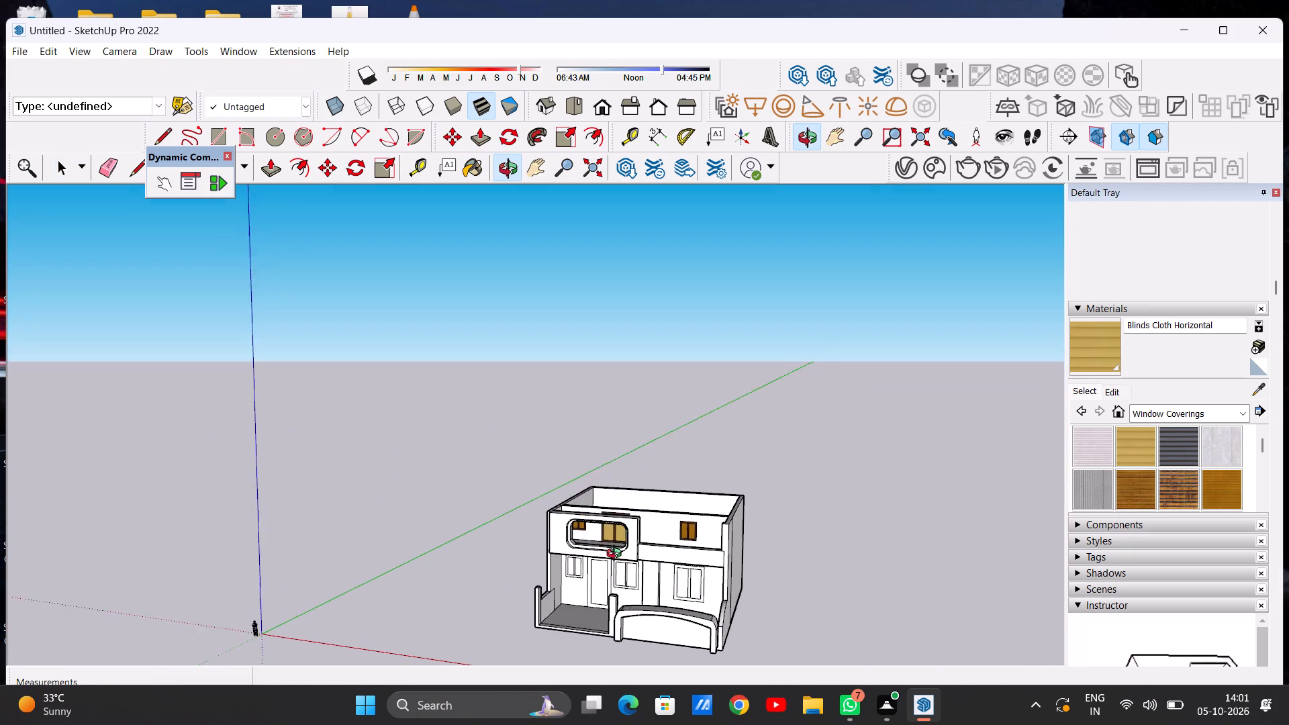
{"action": "middle_click_drag", "start_coordinate": [617, 555], "coordinate": [610, 569]}
{"action": "scroll", "coordinate": [677, 552], "scroll_direction": "down", "scroll_amount": 2}
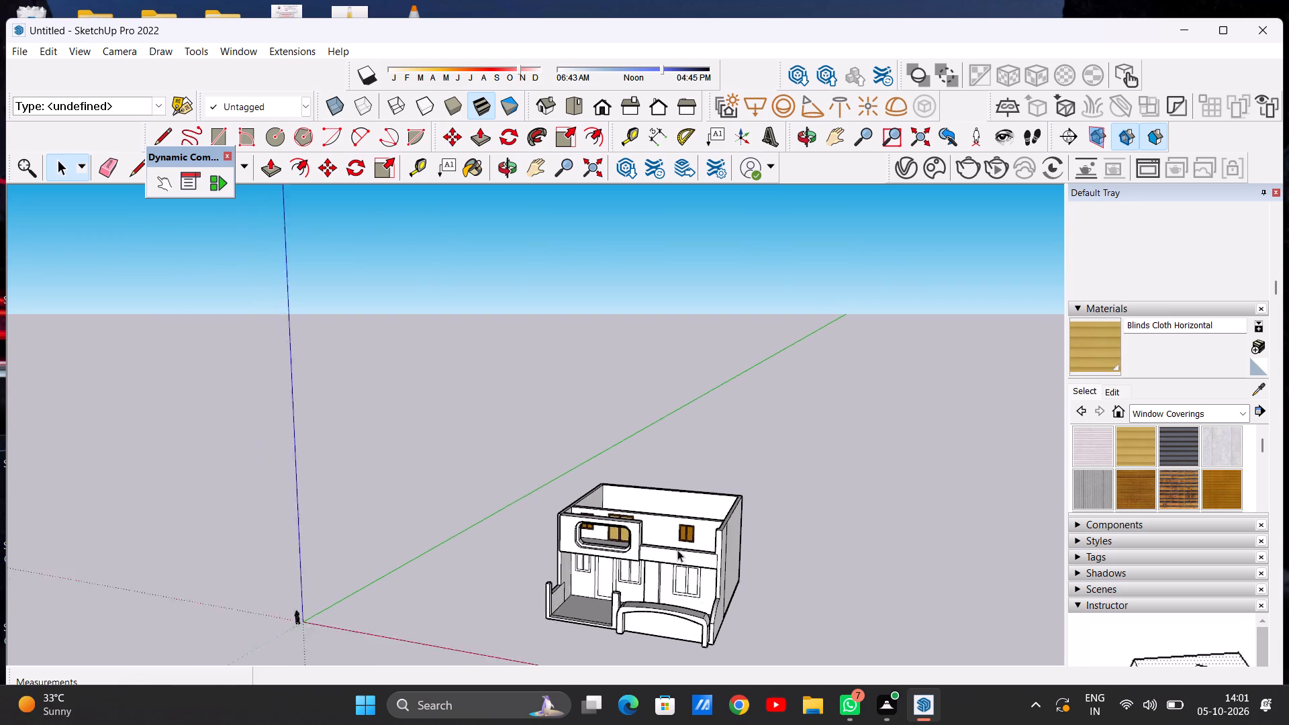
{"action": "scroll", "coordinate": [677, 550], "scroll_direction": "down", "scroll_amount": 4}
{"action": "scroll", "coordinate": [676, 495], "scroll_direction": "up", "scroll_amount": 8}
{"action": "scroll", "coordinate": [672, 549], "scroll_direction": "up", "scroll_amount": 6}
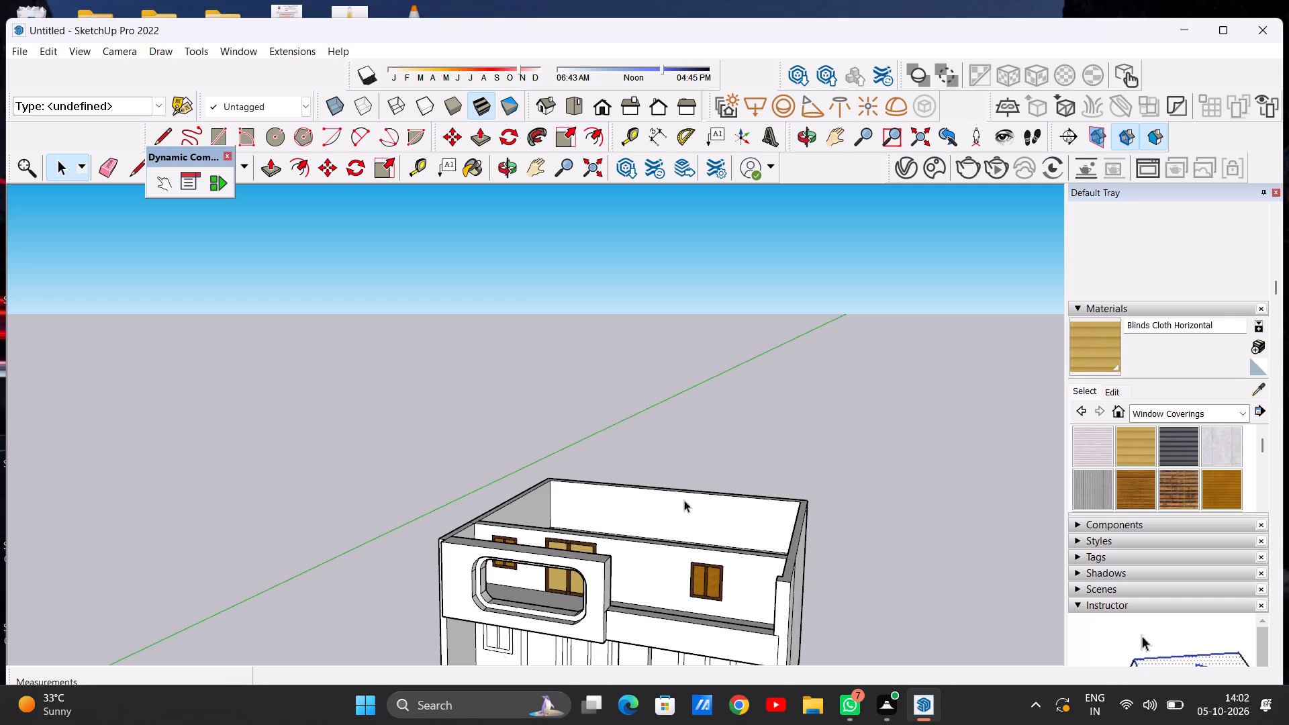
{"action": "scroll", "coordinate": [686, 498], "scroll_direction": "down", "scroll_amount": 20}
{"action": "scroll", "coordinate": [686, 498], "scroll_direction": "down", "scroll_amount": 13}
{"action": "scroll", "coordinate": [663, 569], "scroll_direction": "up", "scroll_amount": 5}
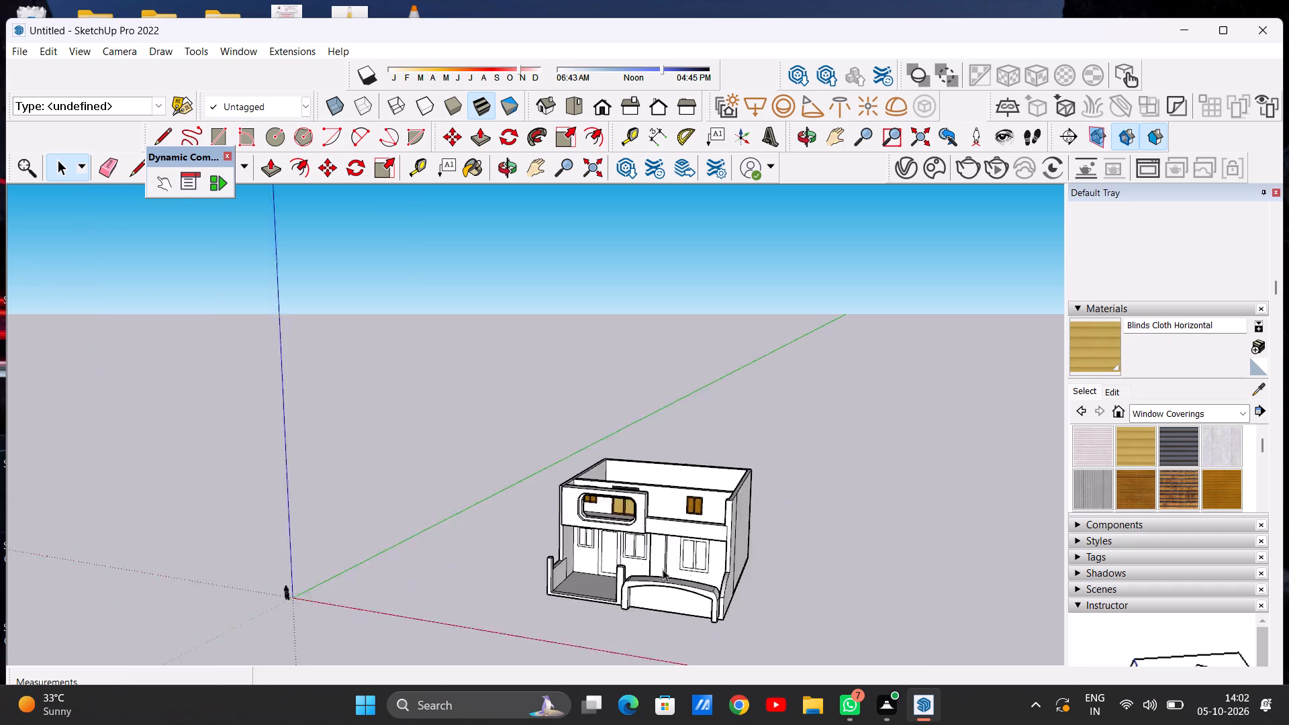
{"action": "scroll", "coordinate": [663, 569], "scroll_direction": "up", "scroll_amount": 4}
{"action": "middle_click_drag", "start_coordinate": [655, 564], "coordinate": [726, 551]}
{"action": "scroll", "coordinate": [655, 564], "scroll_direction": "up", "scroll_amount": 1}
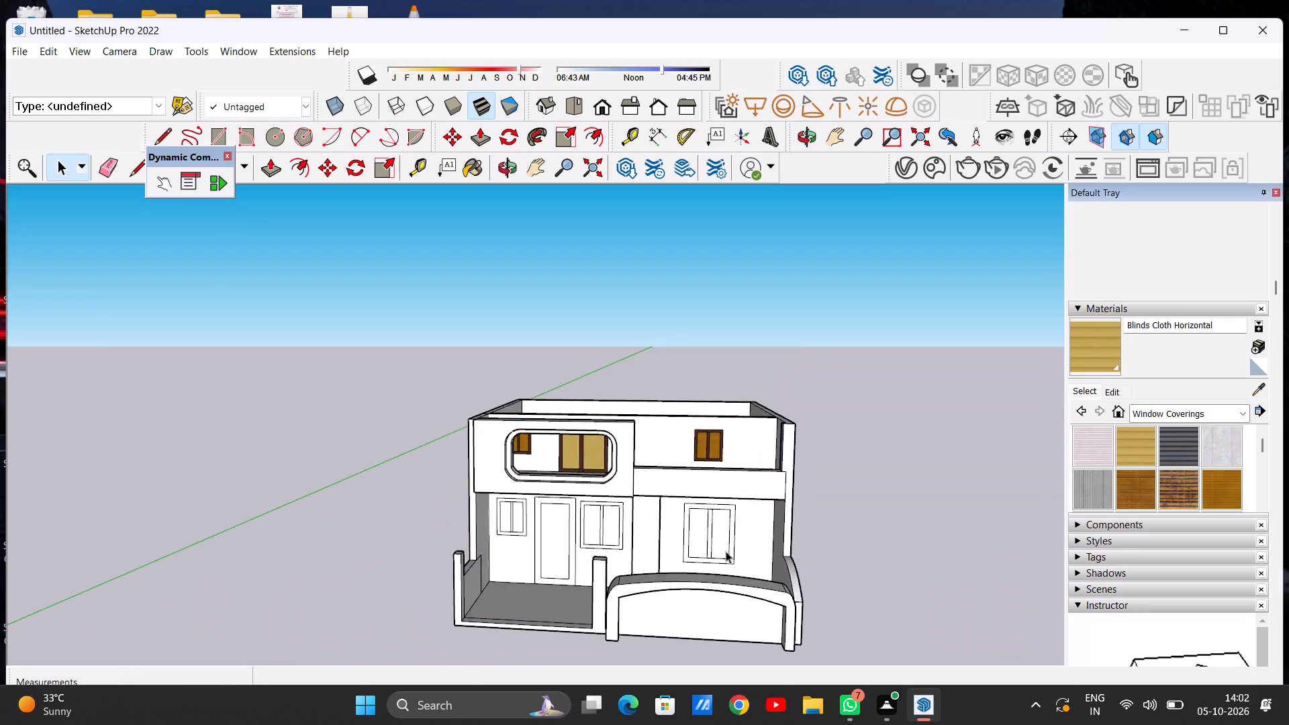
{"action": "scroll", "coordinate": [680, 557], "scroll_direction": "down", "scroll_amount": 5}
{"action": "middle_click_drag", "start_coordinate": [740, 493], "coordinate": [655, 550]}
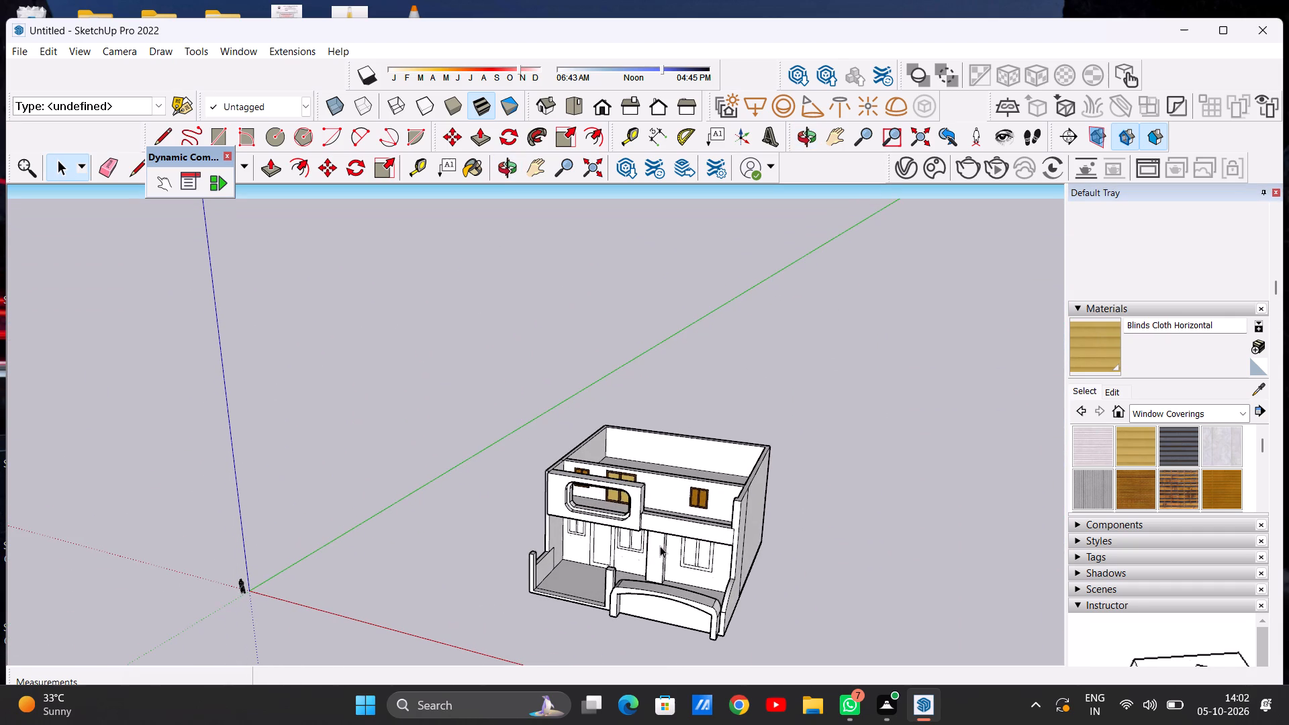
{"action": "scroll", "coordinate": [732, 535], "scroll_direction": "down", "scroll_amount": 4}
{"action": "middle_click_drag", "start_coordinate": [728, 515], "coordinate": [729, 575]}
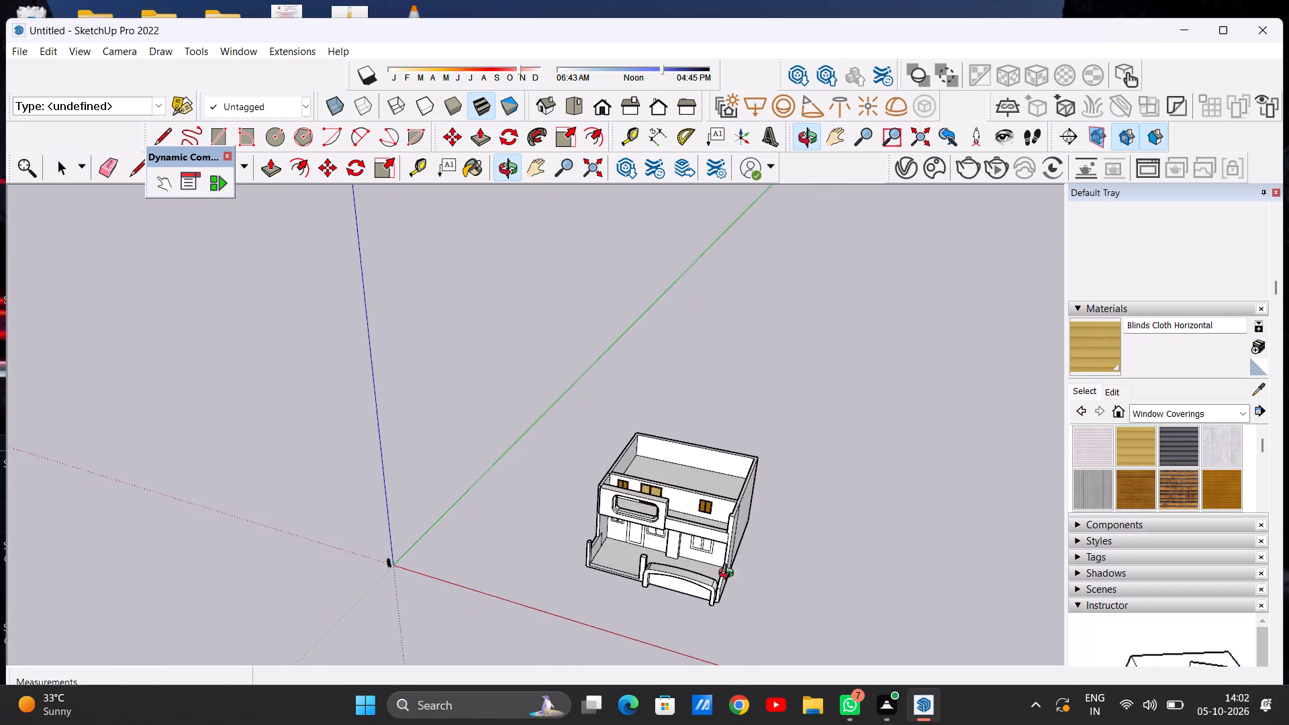
{"action": "middle_click_drag", "start_coordinate": [729, 575], "coordinate": [739, 591]}
{"action": "scroll", "coordinate": [741, 530], "scroll_direction": "up", "scroll_amount": 9}
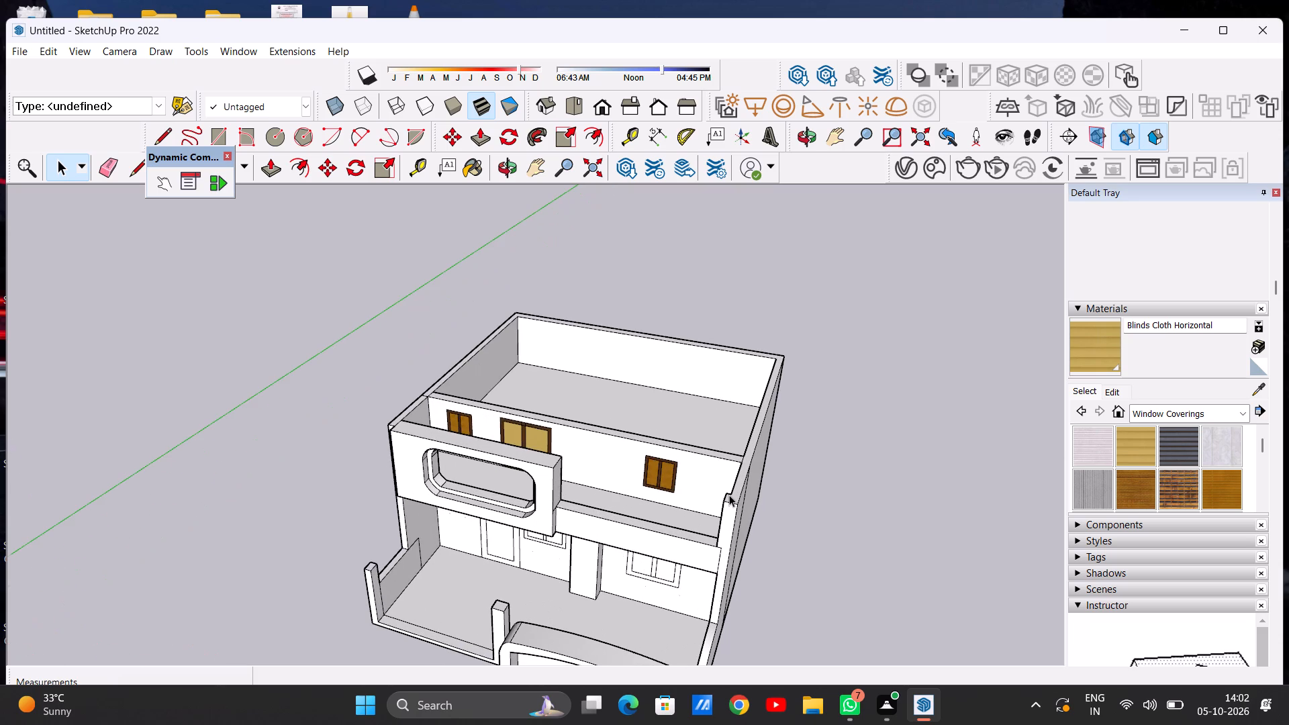
{"action": "scroll", "coordinate": [729, 495], "scroll_direction": "up", "scroll_amount": 1}
{"action": "scroll", "coordinate": [745, 495], "scroll_direction": "down", "scroll_amount": 3}
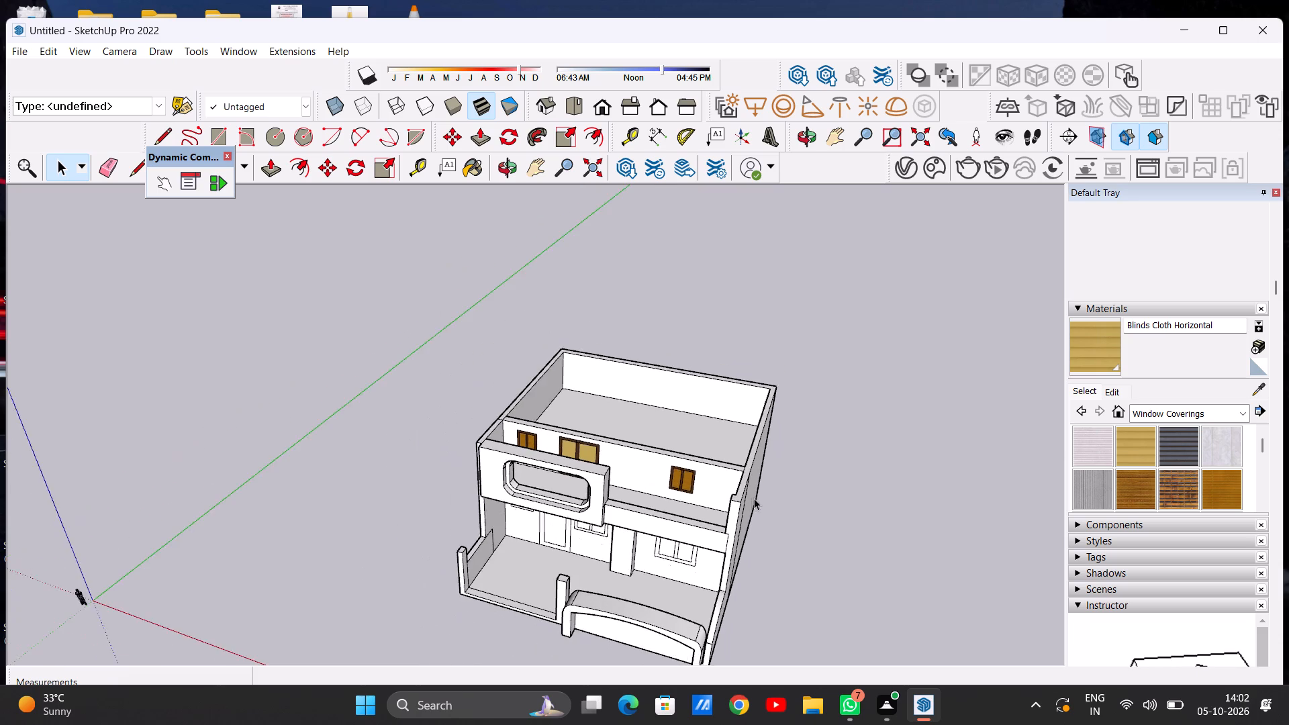
{"action": "scroll", "coordinate": [754, 498], "scroll_direction": "down", "scroll_amount": 2}
{"action": "scroll", "coordinate": [714, 454], "scroll_direction": "up", "scroll_amount": 5}
Move the upper balcony's floor face with its edges up about 14' 4" to the top corner of the surrounding walls.
{"action": "middle_click_drag", "start_coordinate": [730, 446], "coordinate": [706, 563]}
{"action": "scroll", "coordinate": [671, 572], "scroll_direction": "up", "scroll_amount": 6}
{"action": "double_click", "coordinate": [681, 579]}
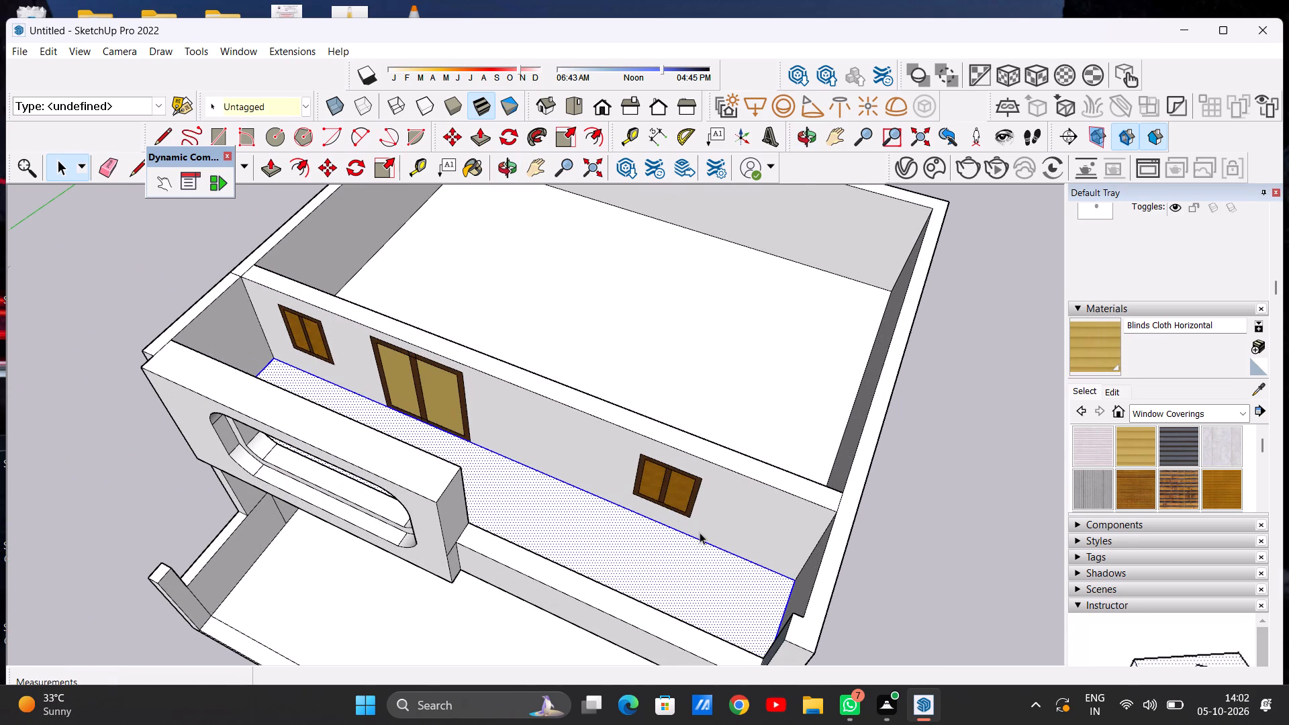
{"action": "scroll", "coordinate": [702, 528], "scroll_direction": "down", "scroll_amount": 7}
{"action": "scroll", "coordinate": [652, 452], "scroll_direction": "up", "scroll_amount": 1}
{"action": "middle_click_drag", "start_coordinate": [652, 452], "coordinate": [663, 596]}
{"action": "scroll", "coordinate": [704, 570], "scroll_direction": "up", "scroll_amount": 7}
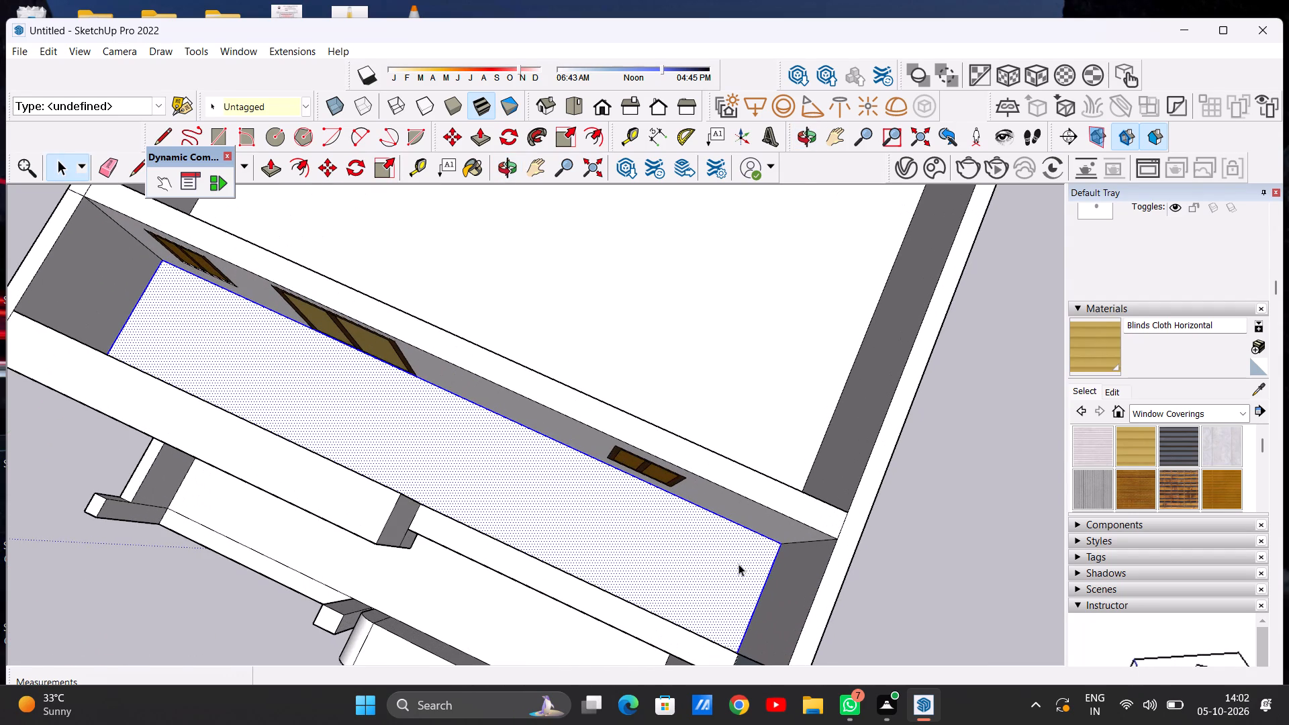
{"action": "key", "text": "m"}
{"action": "left_click", "coordinate": [784, 546]}
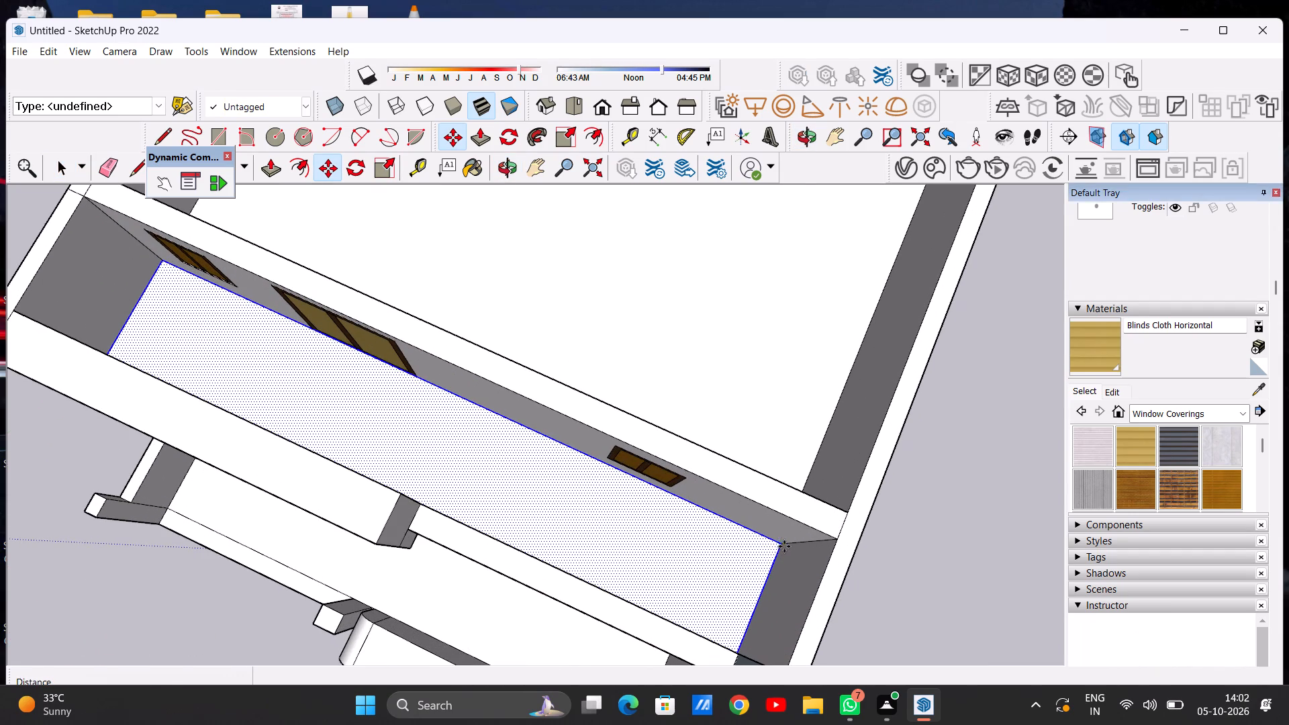
{"action": "left_click", "coordinate": [838, 537]}
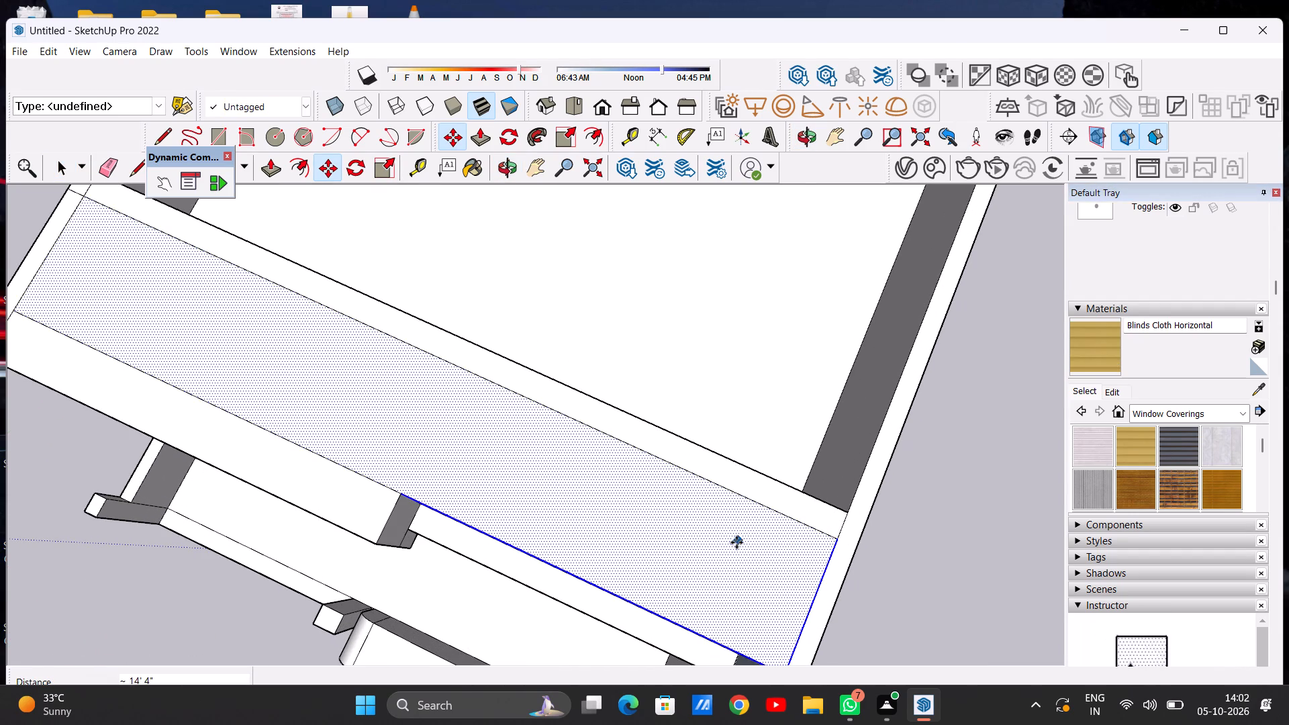
{"action": "scroll", "coordinate": [736, 549], "scroll_direction": "down", "scroll_amount": 6}
{"action": "key", "text": "space"}
Move the large upper room's floor face with its edges up about 14' 4" to the top inner corner of its walls.
{"action": "scroll", "coordinate": [653, 491], "scroll_direction": "down", "scroll_amount": 6}
{"action": "scroll", "coordinate": [706, 390], "scroll_direction": "up", "scroll_amount": 5}
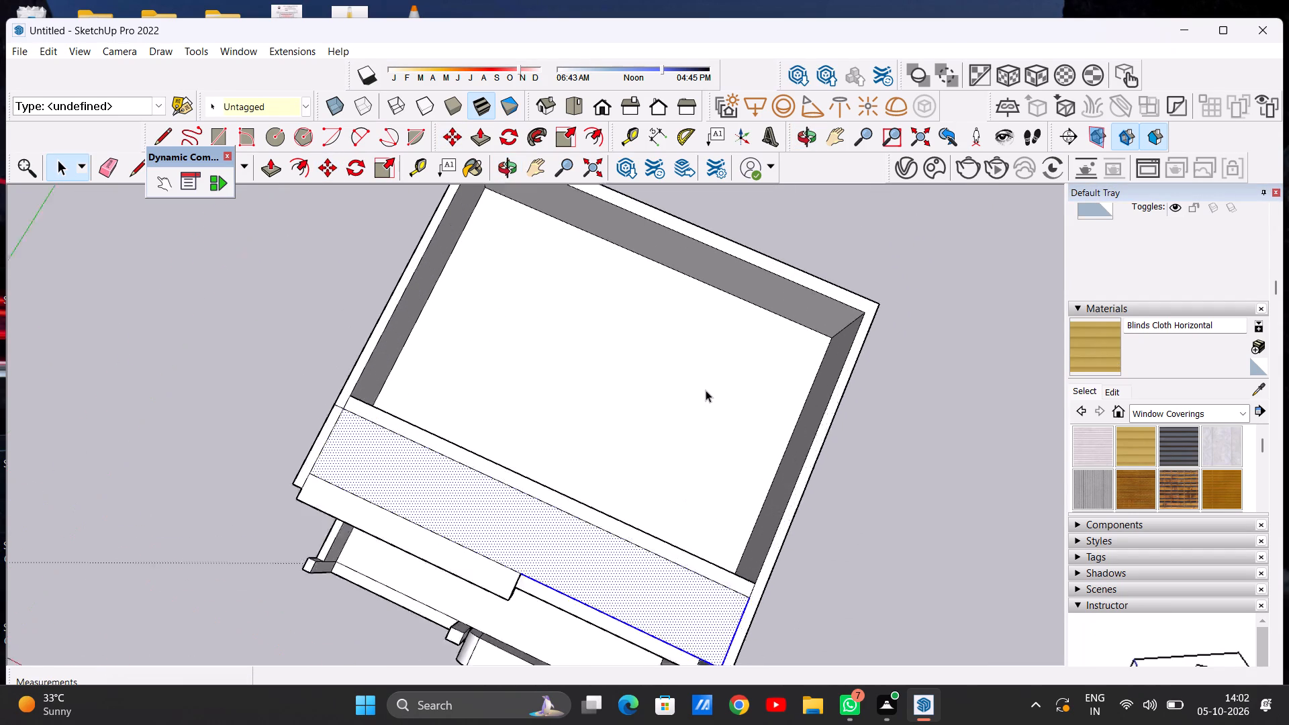
{"action": "scroll", "coordinate": [706, 390], "scroll_direction": "up", "scroll_amount": 1}
{"action": "double_click", "coordinate": [706, 401]}
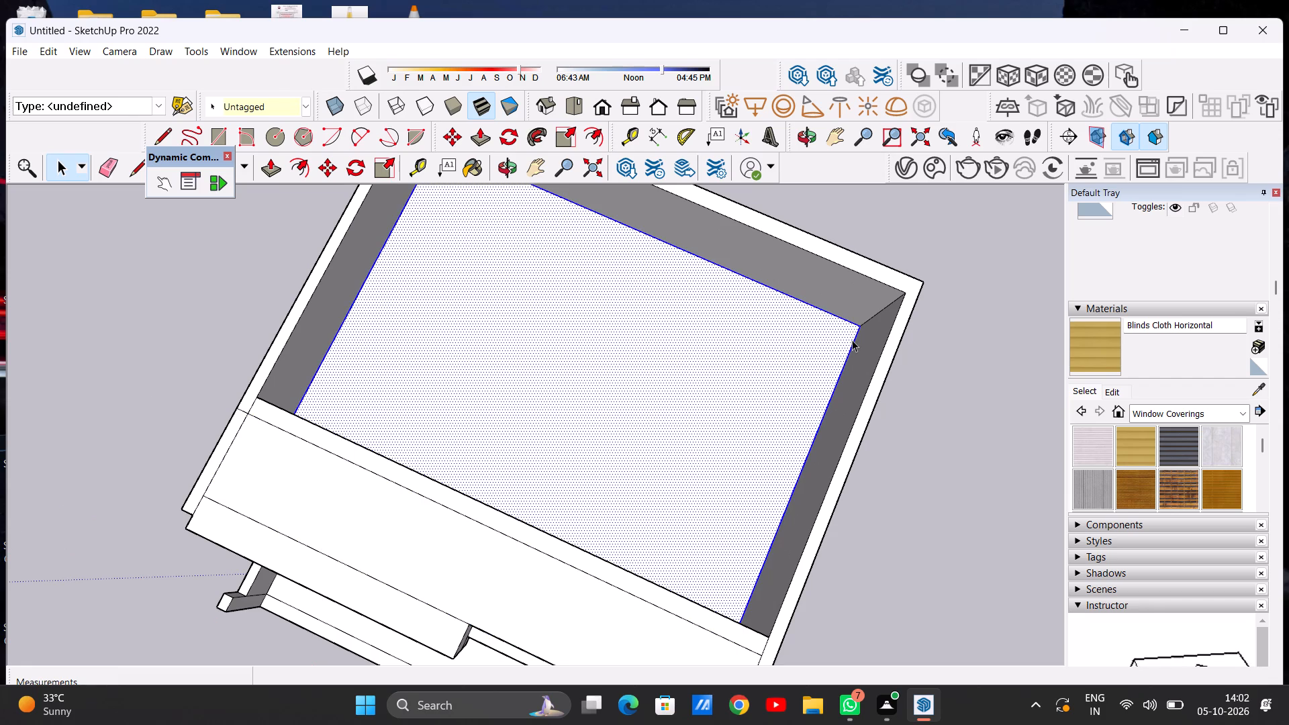
{"action": "key", "text": "m"}
{"action": "left_click", "coordinate": [864, 326]}
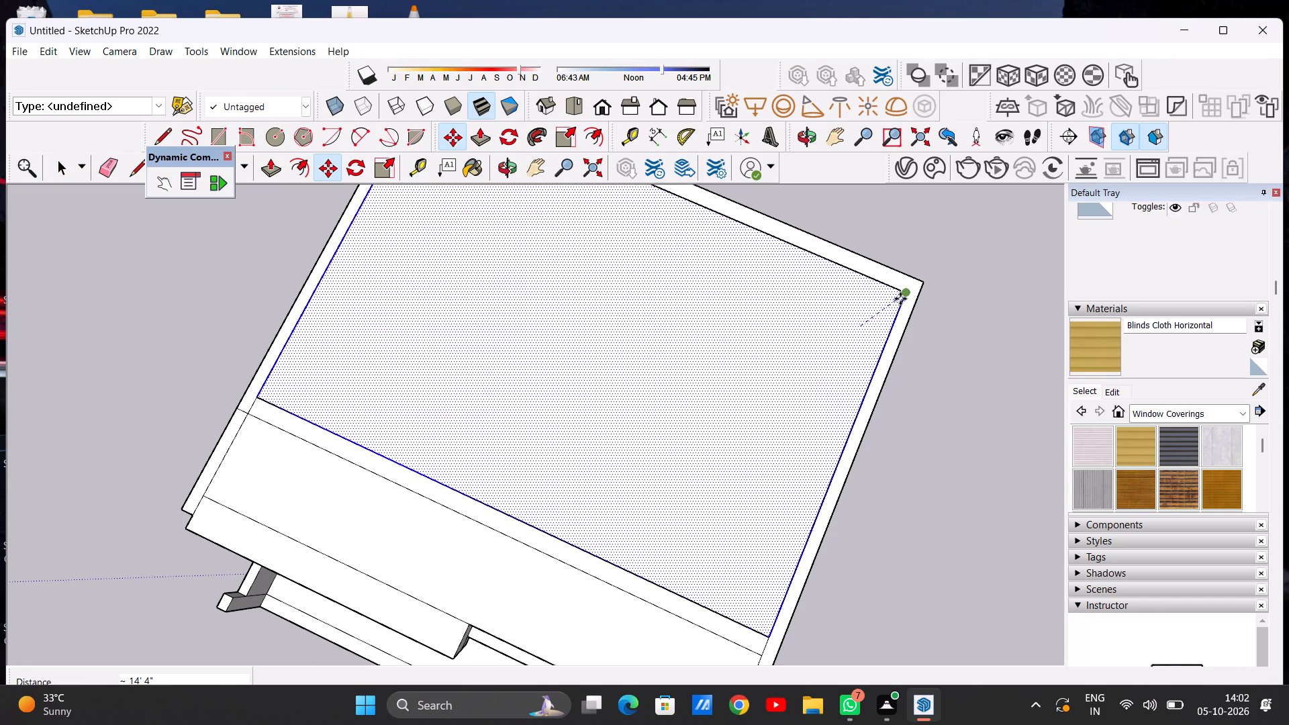
{"action": "left_click", "coordinate": [900, 299]}
{"action": "key", "text": "space"}
{"action": "scroll", "coordinate": [744, 374], "scroll_direction": "down", "scroll_amount": 13}
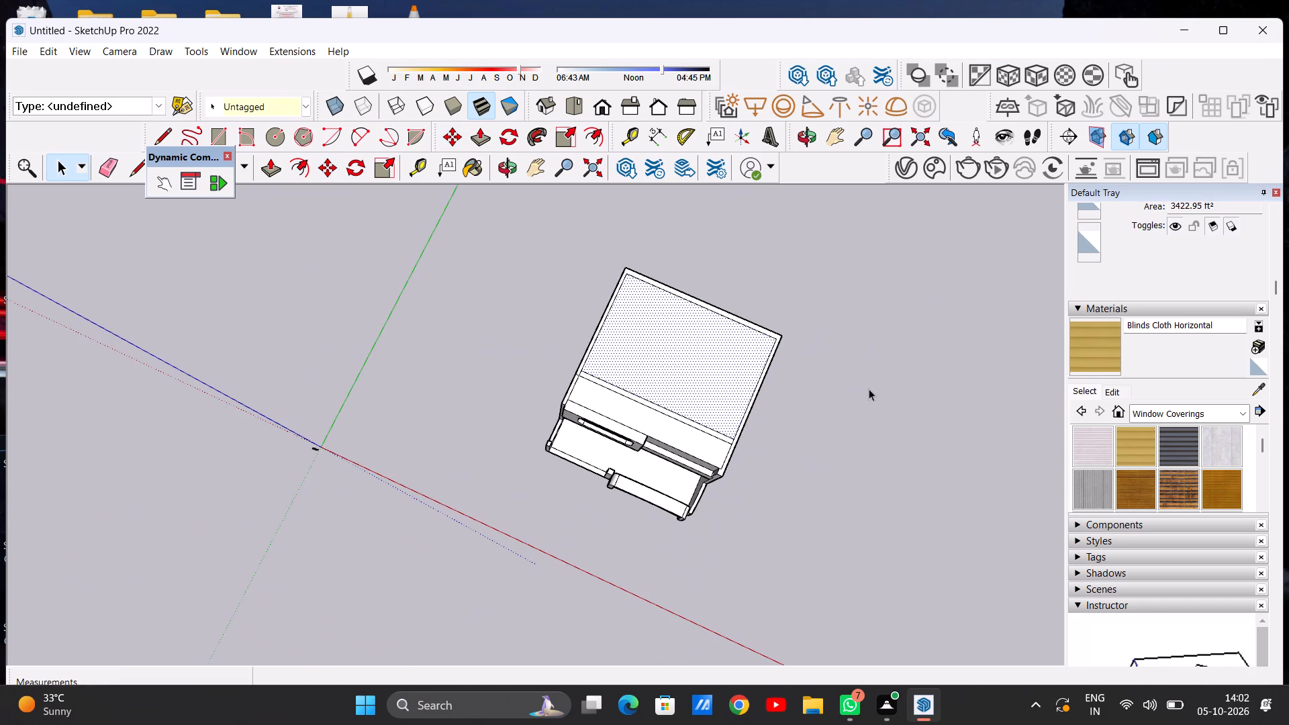
Examine the house from above and from the front, checking the closed upper floor against the upper windows and rounded balcony opening.
{"action": "left_click", "coordinate": [935, 406]}
{"action": "middle_click_drag", "start_coordinate": [785, 477], "coordinate": [730, 297]}
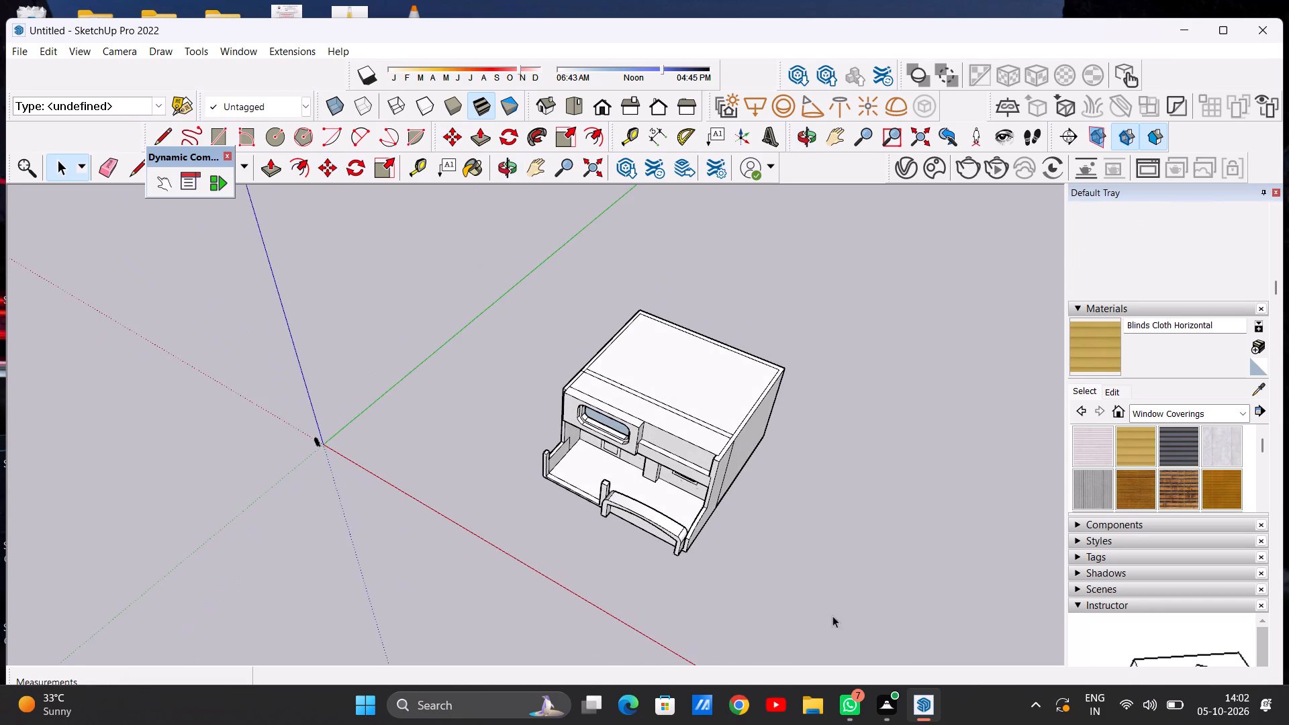
{"action": "middle_click_drag", "start_coordinate": [833, 619], "coordinate": [761, 438]}
{"action": "scroll", "coordinate": [792, 404], "scroll_direction": "down", "scroll_amount": 8}
{"action": "middle_click_drag", "start_coordinate": [783, 500], "coordinate": [776, 463]}
{"action": "scroll", "coordinate": [748, 414], "scroll_direction": "up", "scroll_amount": 5}
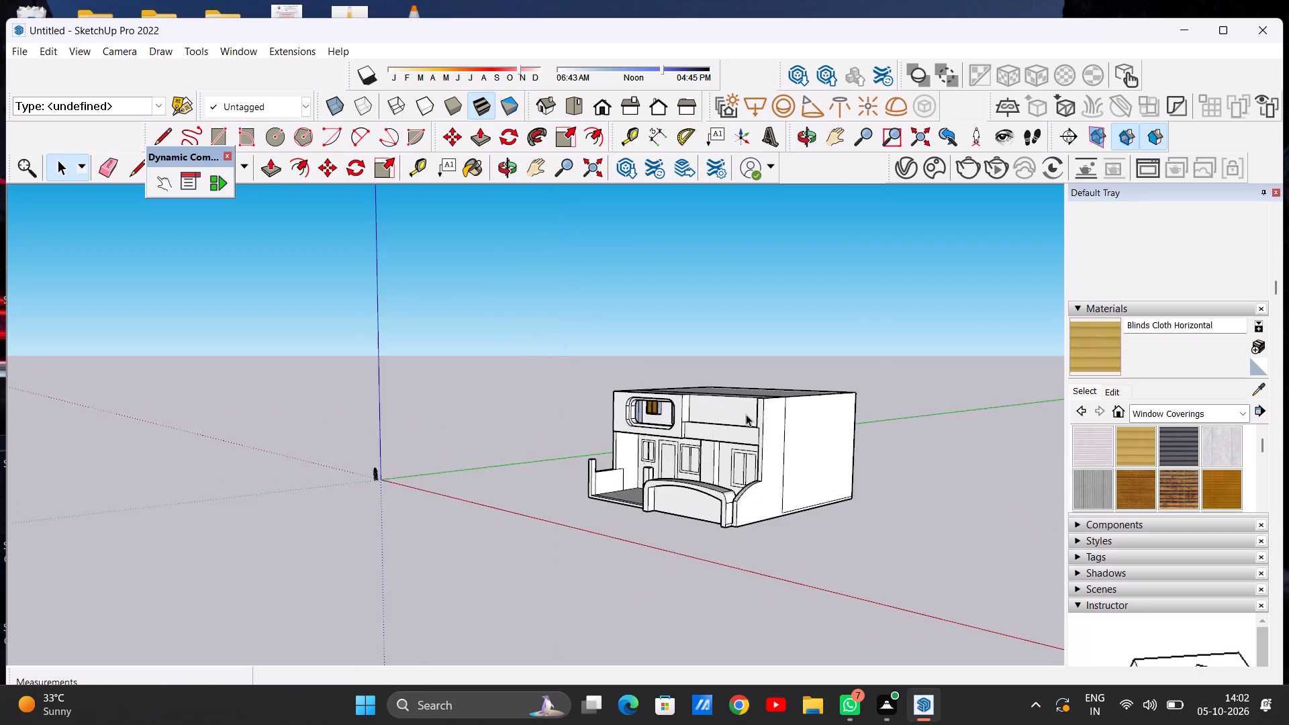
{"action": "scroll", "coordinate": [746, 414], "scroll_direction": "up", "scroll_amount": 11}
{"action": "scroll", "coordinate": [839, 497], "scroll_direction": "down", "scroll_amount": 6}
{"action": "middle_click_drag", "start_coordinate": [785, 485], "coordinate": [854, 614]}
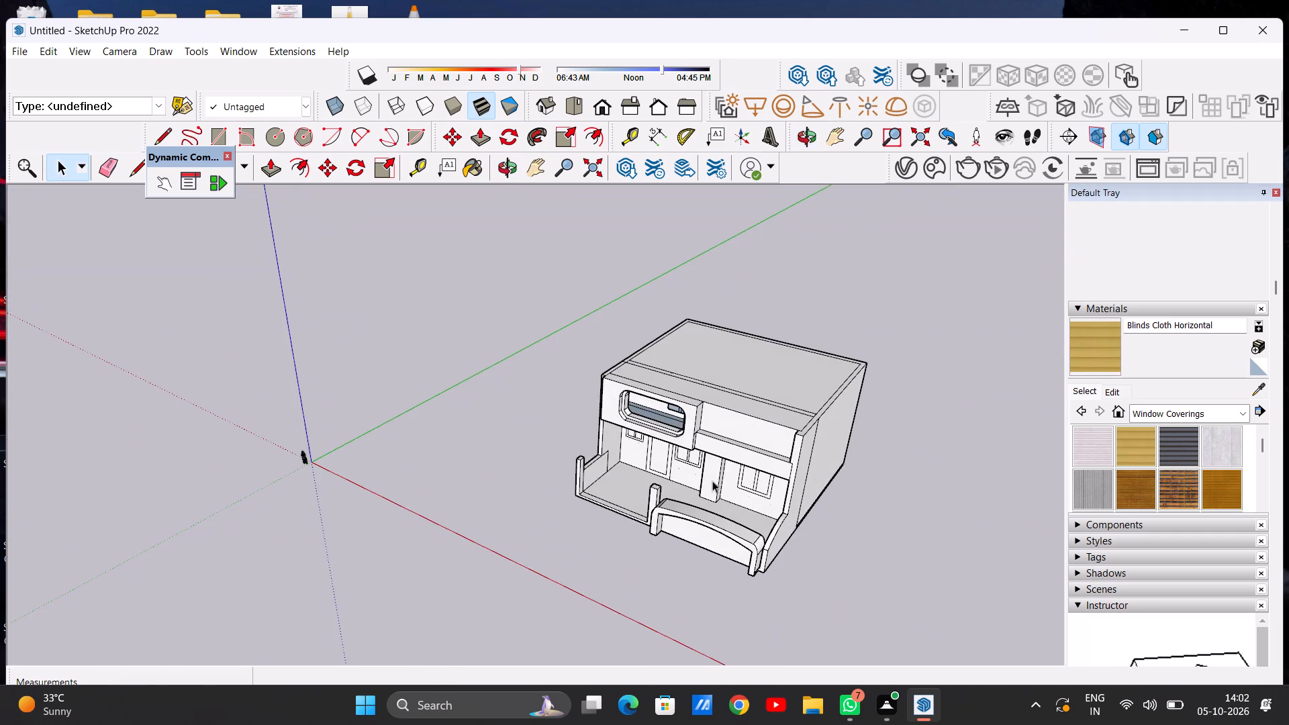
{"action": "scroll", "coordinate": [733, 442], "scroll_direction": "up", "scroll_amount": 14}
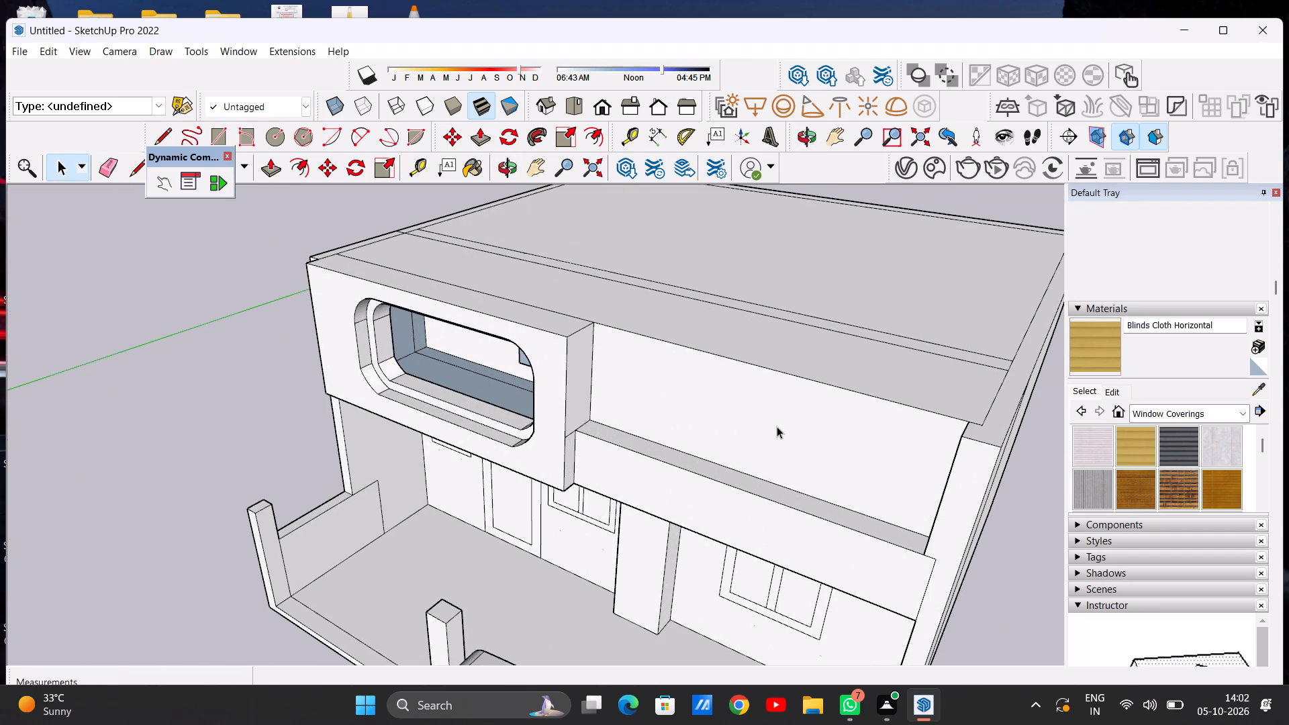
{"action": "scroll", "coordinate": [789, 471], "scroll_direction": "down", "scroll_amount": 8}
{"action": "middle_click_drag", "start_coordinate": [663, 467], "coordinate": [710, 428]}
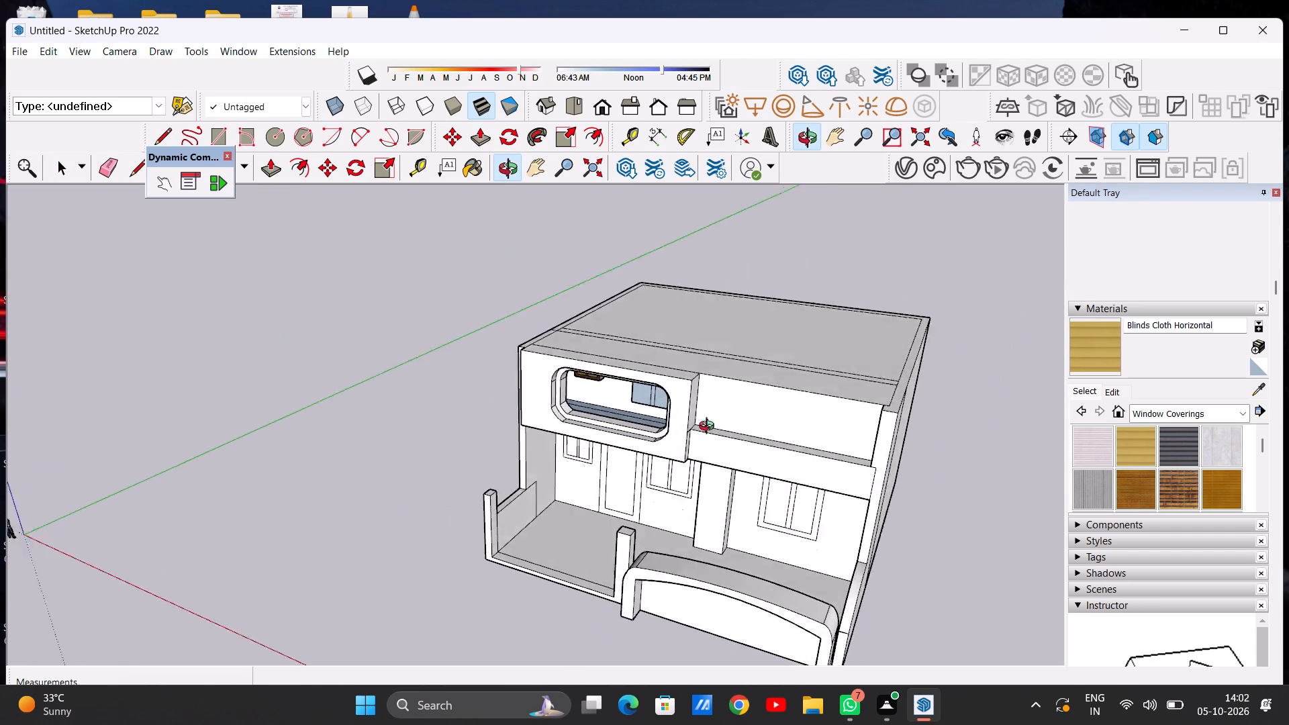
{"action": "middle_click_drag", "start_coordinate": [710, 428], "coordinate": [787, 344]}
{"action": "scroll", "coordinate": [760, 424], "scroll_direction": "up", "scroll_amount": 6}
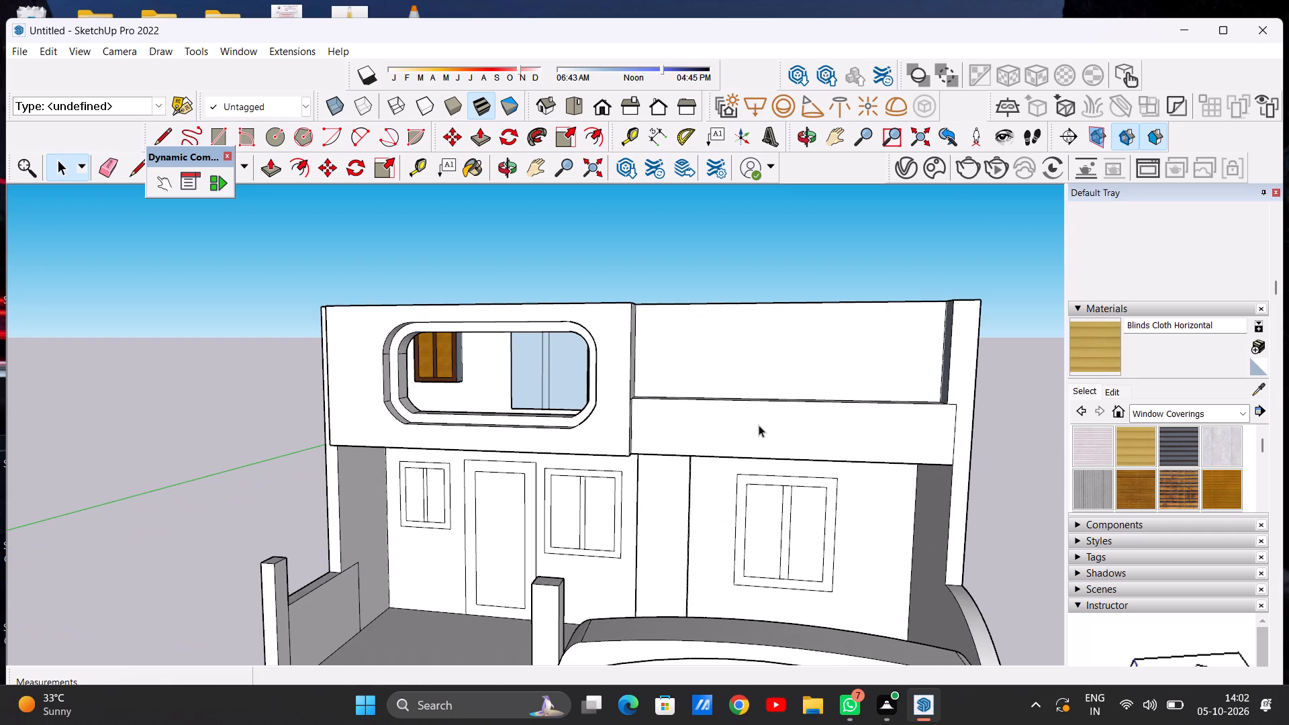
Undo the last two moves that raised the large upper room's floor face and the upper balcony's floor face.
{"action": "key", "text": "space"}
{"action": "key", "text": "ctrl+z"}
{"action": "scroll", "coordinate": [745, 411], "scroll_direction": "down", "scroll_amount": 6}
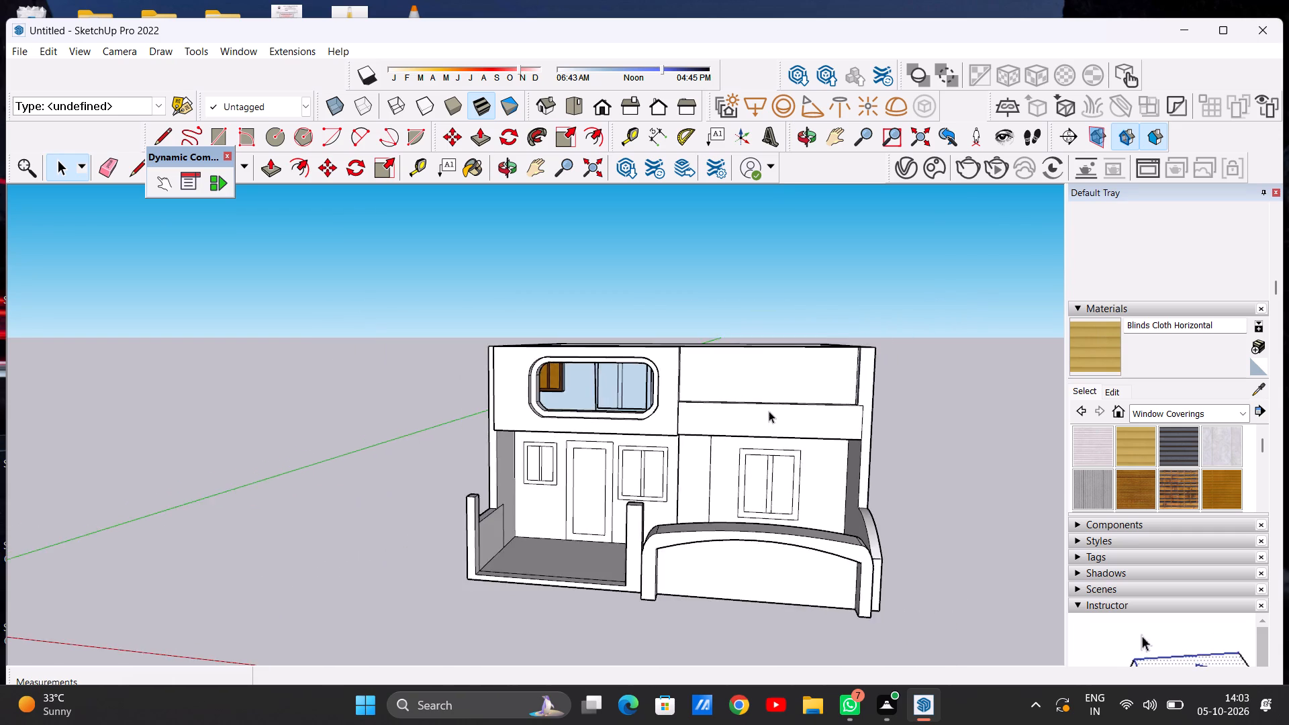
{"action": "middle_click_drag", "start_coordinate": [769, 411], "coordinate": [712, 636]}
{"action": "key", "text": "ctrl+z"}
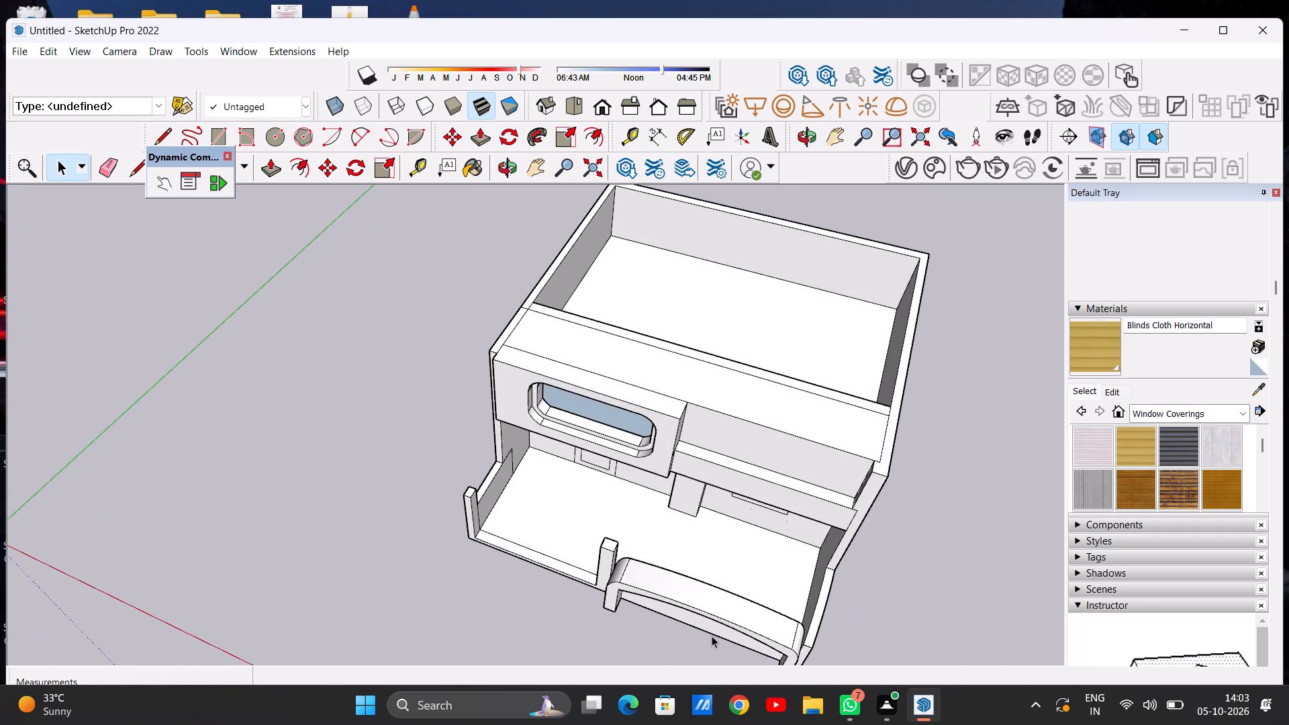
Move the large upper room's floor face with its edges up to the top inner corner of its walls, then deselect it.
{"action": "scroll", "coordinate": [741, 503], "scroll_direction": "down", "scroll_amount": 5}
{"action": "scroll", "coordinate": [773, 424], "scroll_direction": "up", "scroll_amount": 1}
{"action": "middle_click_drag", "start_coordinate": [773, 424], "coordinate": [730, 608]}
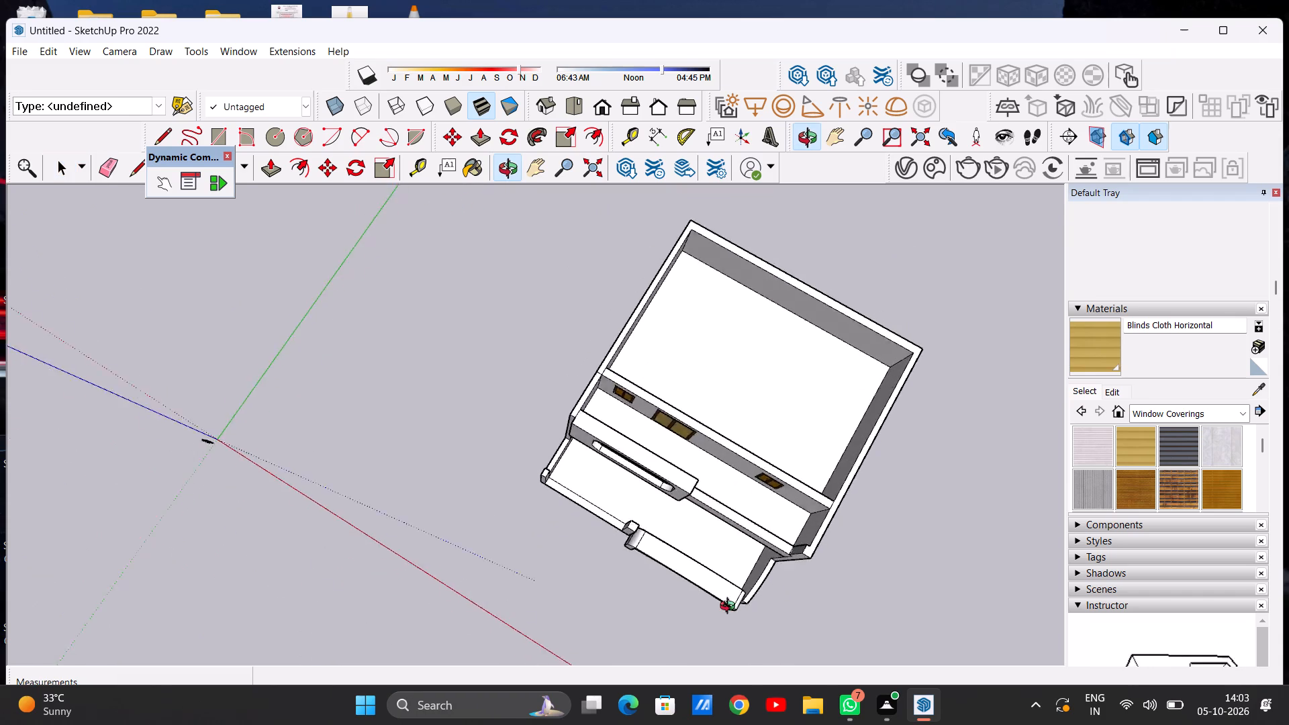
{"action": "middle_click_drag", "start_coordinate": [730, 608], "coordinate": [721, 650]}
{"action": "scroll", "coordinate": [771, 565], "scroll_direction": "up", "scroll_amount": 7}
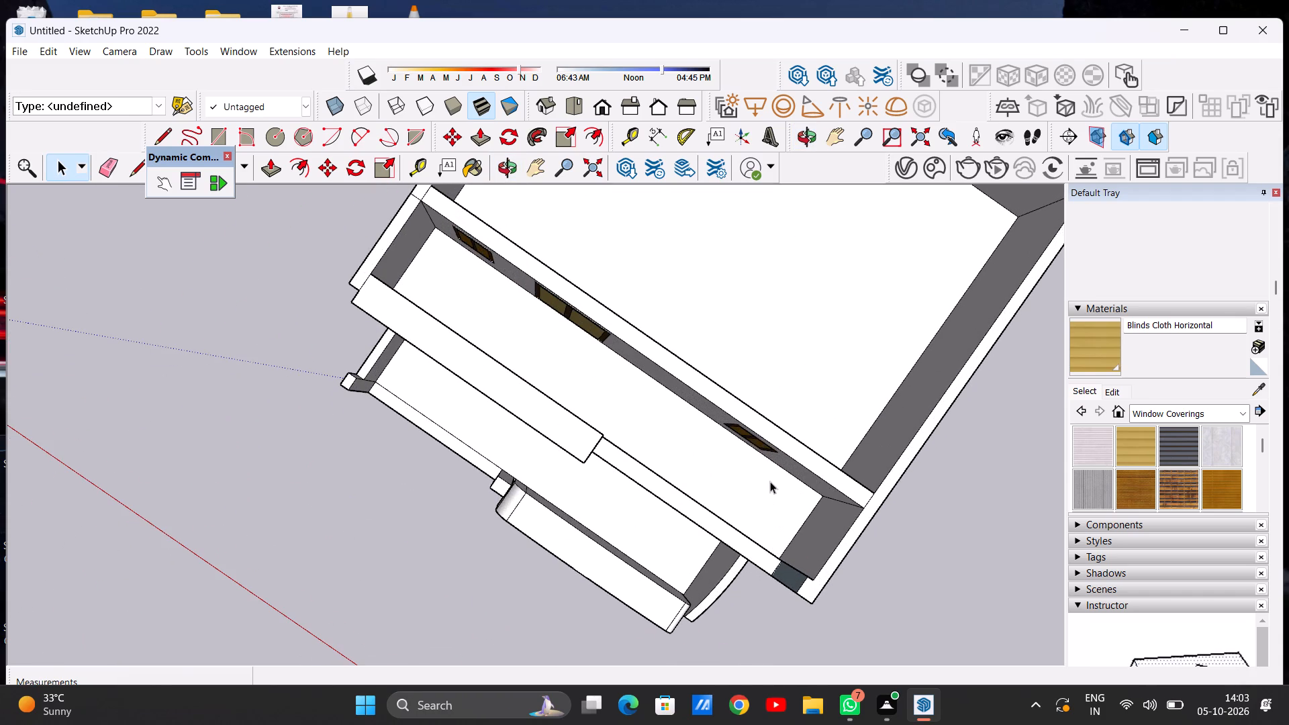
{"action": "scroll", "coordinate": [773, 479], "scroll_direction": "down", "scroll_amount": 3}
{"action": "middle_click_drag", "start_coordinate": [781, 508], "coordinate": [786, 389]}
{"action": "scroll", "coordinate": [779, 417], "scroll_direction": "down", "scroll_amount": 3}
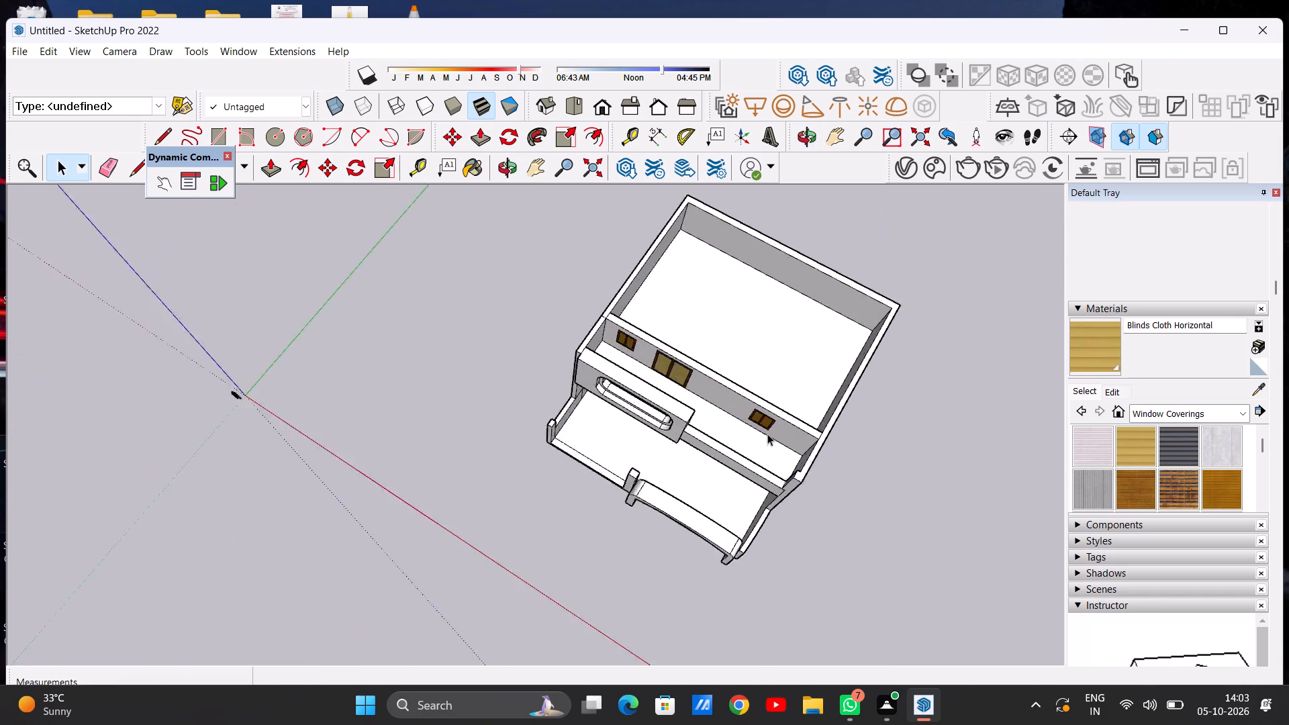
{"action": "scroll", "coordinate": [767, 434], "scroll_direction": "down", "scroll_amount": 10}
{"action": "middle_click_drag", "start_coordinate": [830, 520], "coordinate": [820, 348]}
{"action": "scroll", "coordinate": [830, 357], "scroll_direction": "up", "scroll_amount": 14}
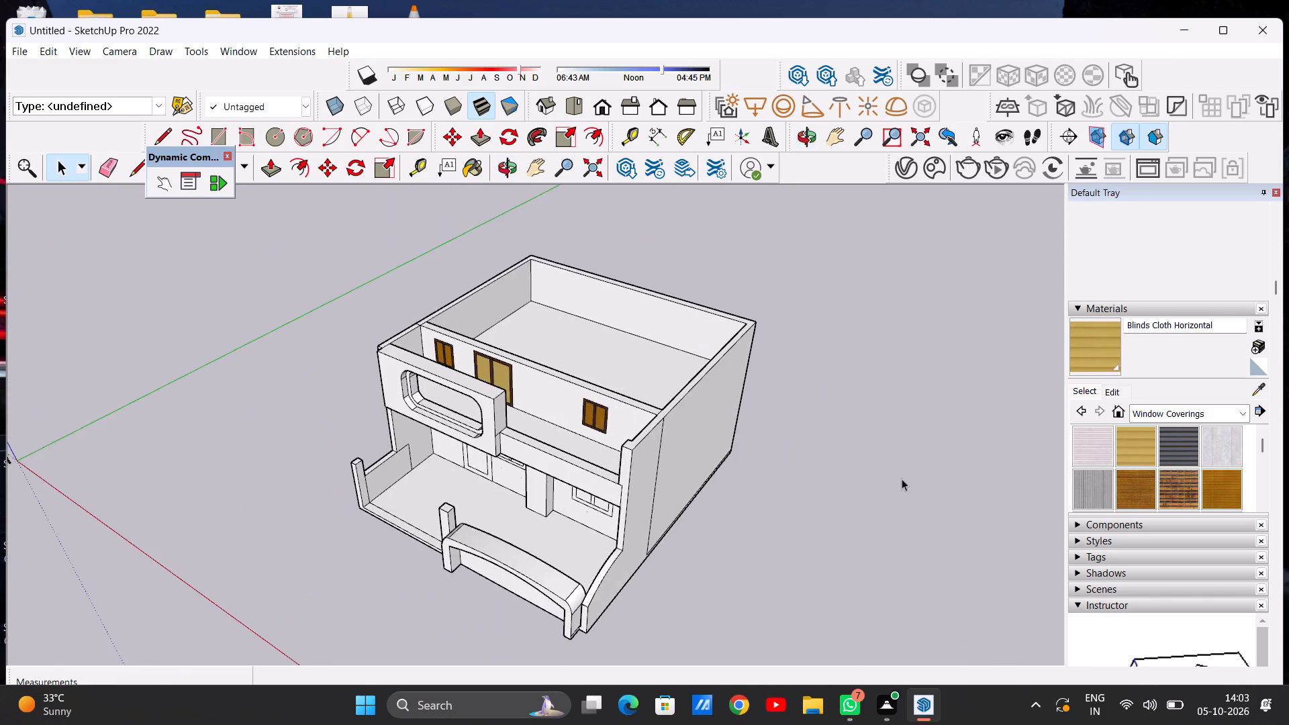
{"action": "middle_click_drag", "start_coordinate": [959, 485], "coordinate": [787, 532]}
{"action": "scroll", "coordinate": [741, 400], "scroll_direction": "down", "scroll_amount": 4}
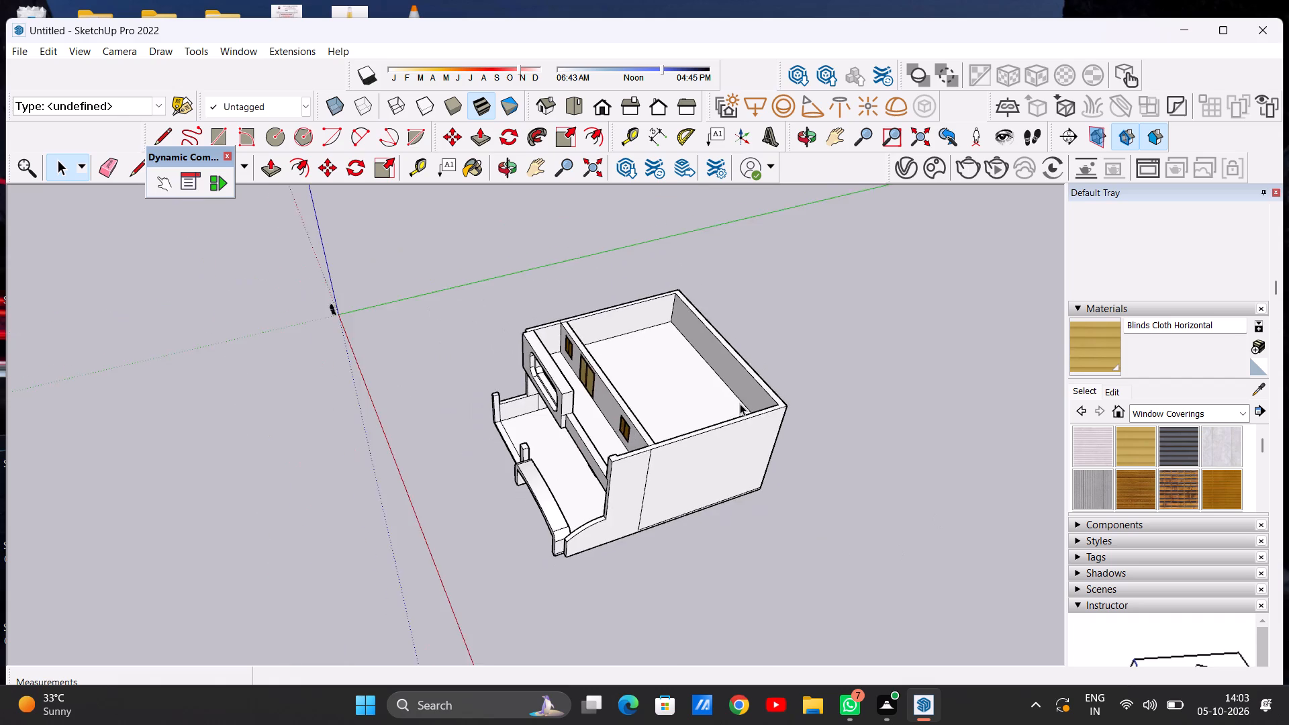
{"action": "middle_click_drag", "start_coordinate": [738, 407], "coordinate": [743, 559]}
{"action": "double_click", "coordinate": [664, 411]}
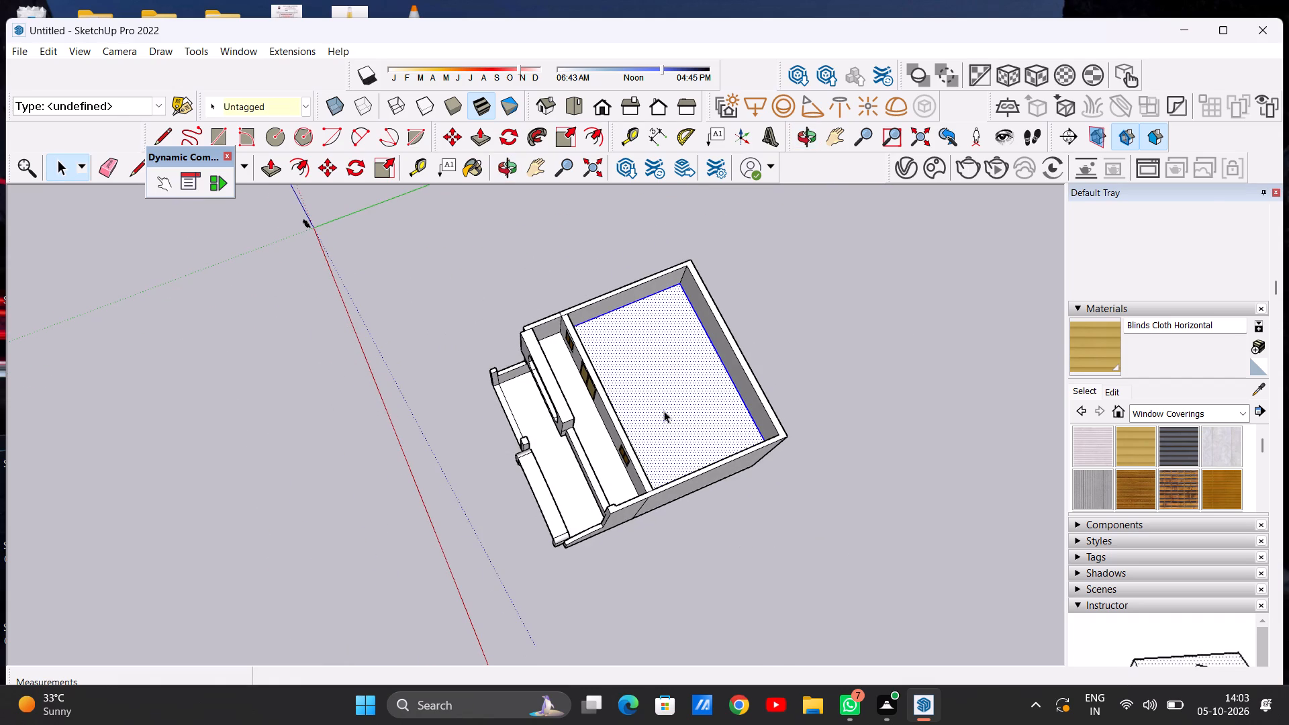
{"action": "key", "text": "m"}
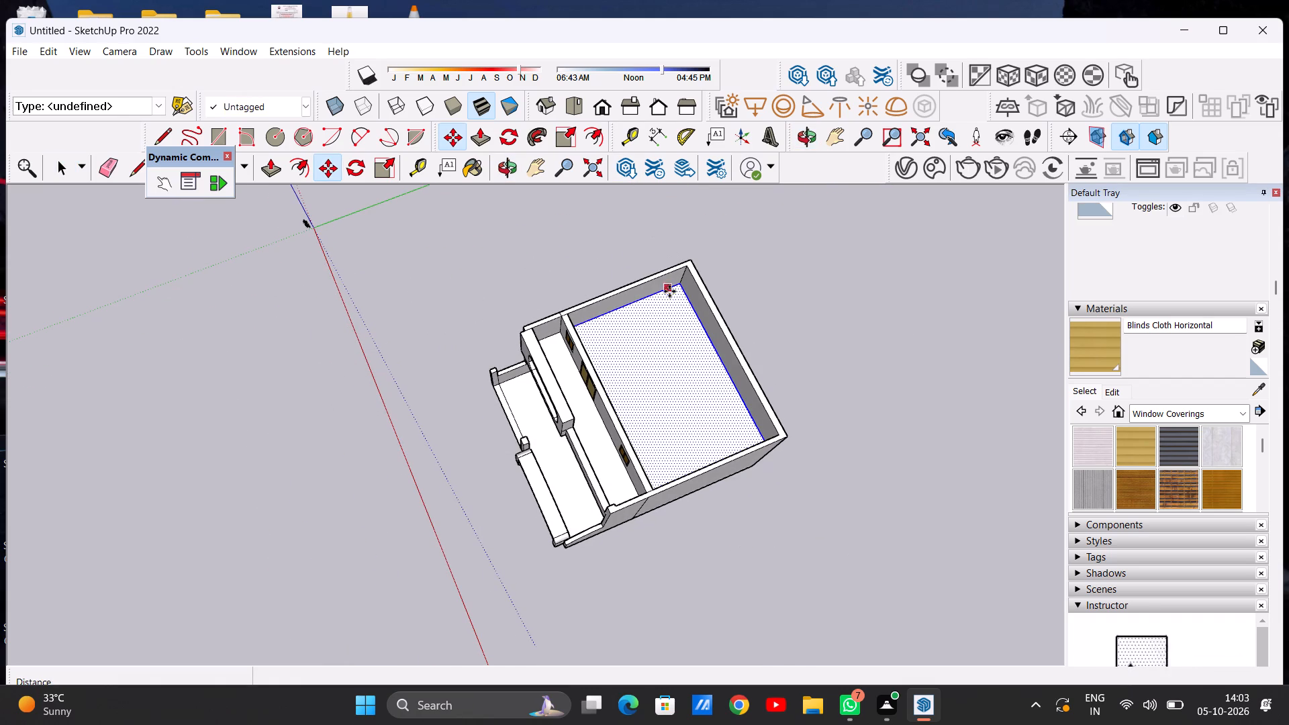
{"action": "left_click", "coordinate": [685, 287]}
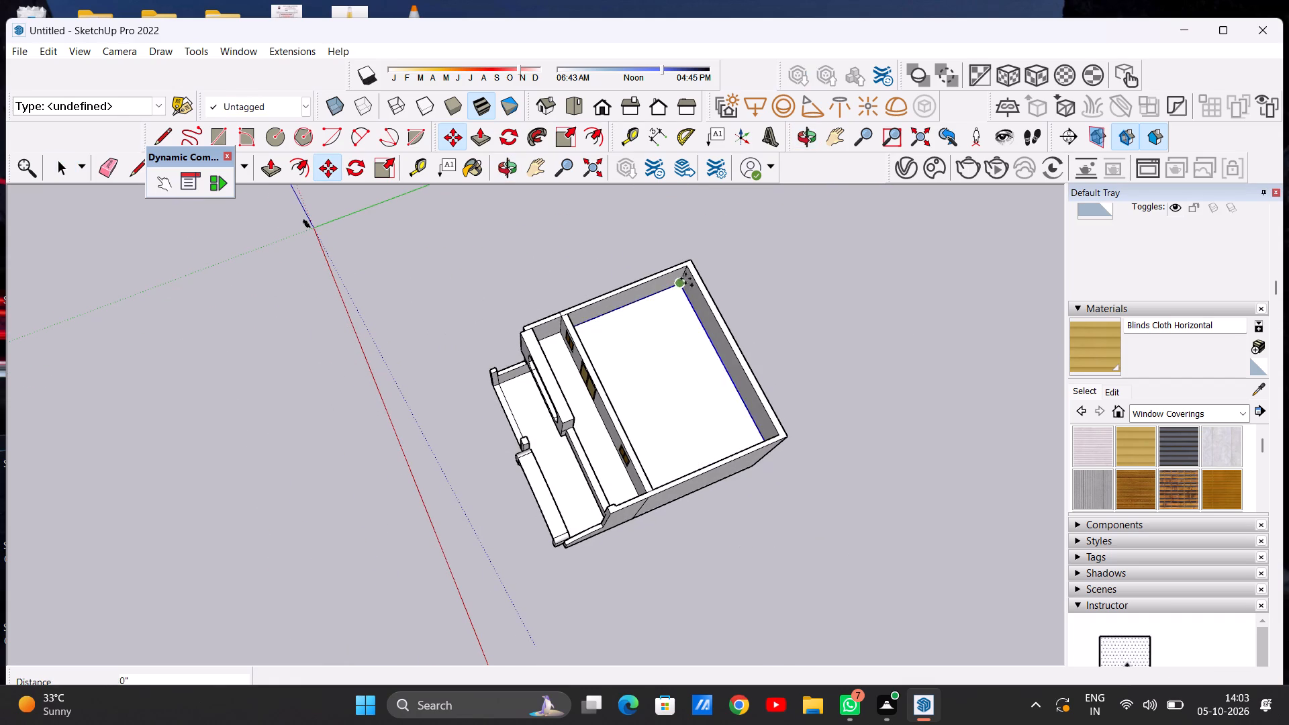
{"action": "left_click", "coordinate": [689, 267]}
{"action": "key", "text": "space"}
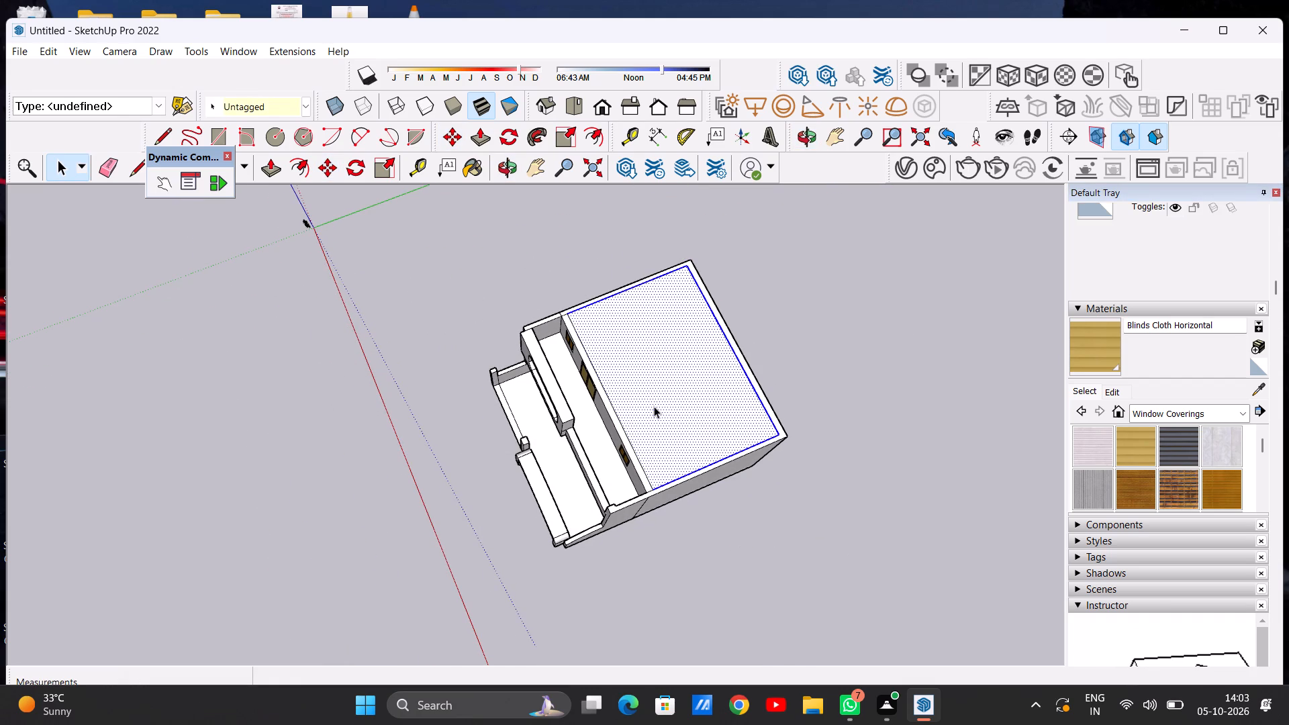
{"action": "key", "text": "space"}
{"action": "scroll", "coordinate": [661, 368], "scroll_direction": "down", "scroll_amount": 5}
{"action": "left_click", "coordinate": [843, 339]}
Examine the house from the front, side and above, checking the closed large room, the painted upper windows and the open balcony.
{"action": "middle_click_drag", "start_coordinate": [643, 443], "coordinate": [684, 248]}
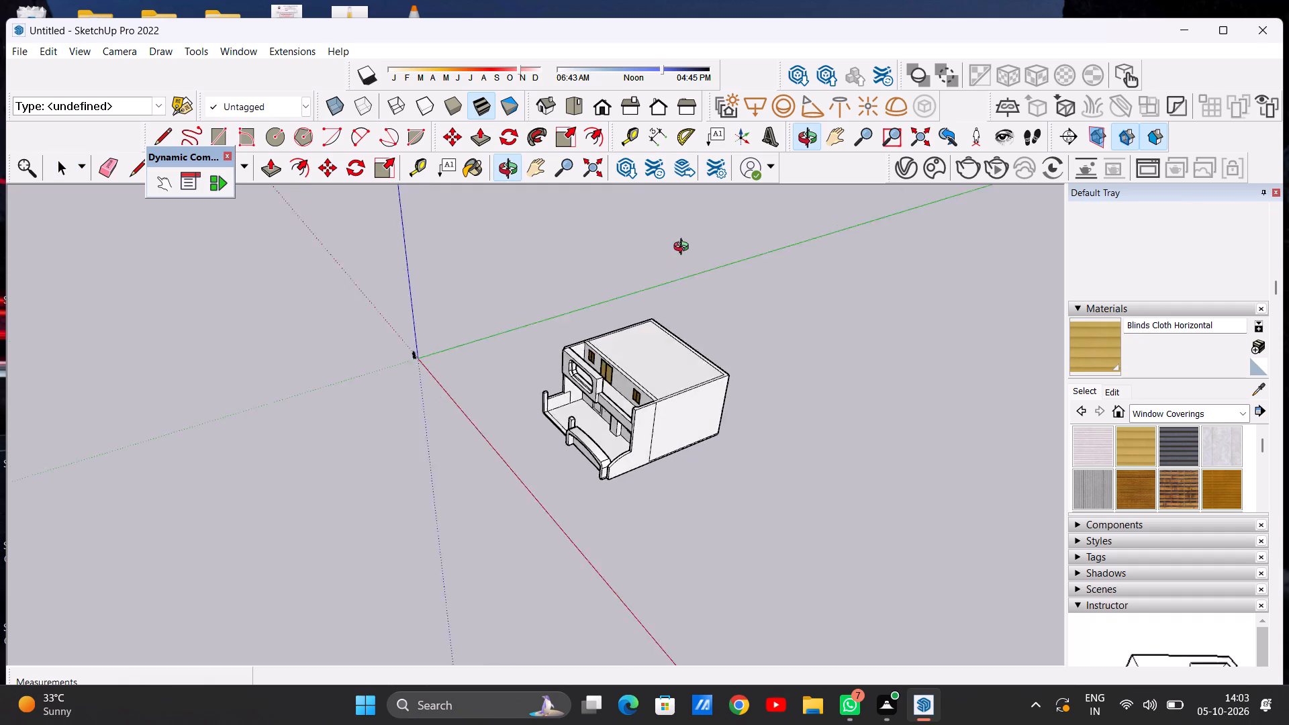
{"action": "middle_click_drag", "start_coordinate": [684, 248], "coordinate": [720, 202]}
{"action": "middle_click_drag", "start_coordinate": [606, 416], "coordinate": [696, 328]}
{"action": "scroll", "coordinate": [585, 350], "scroll_direction": "up", "scroll_amount": 14}
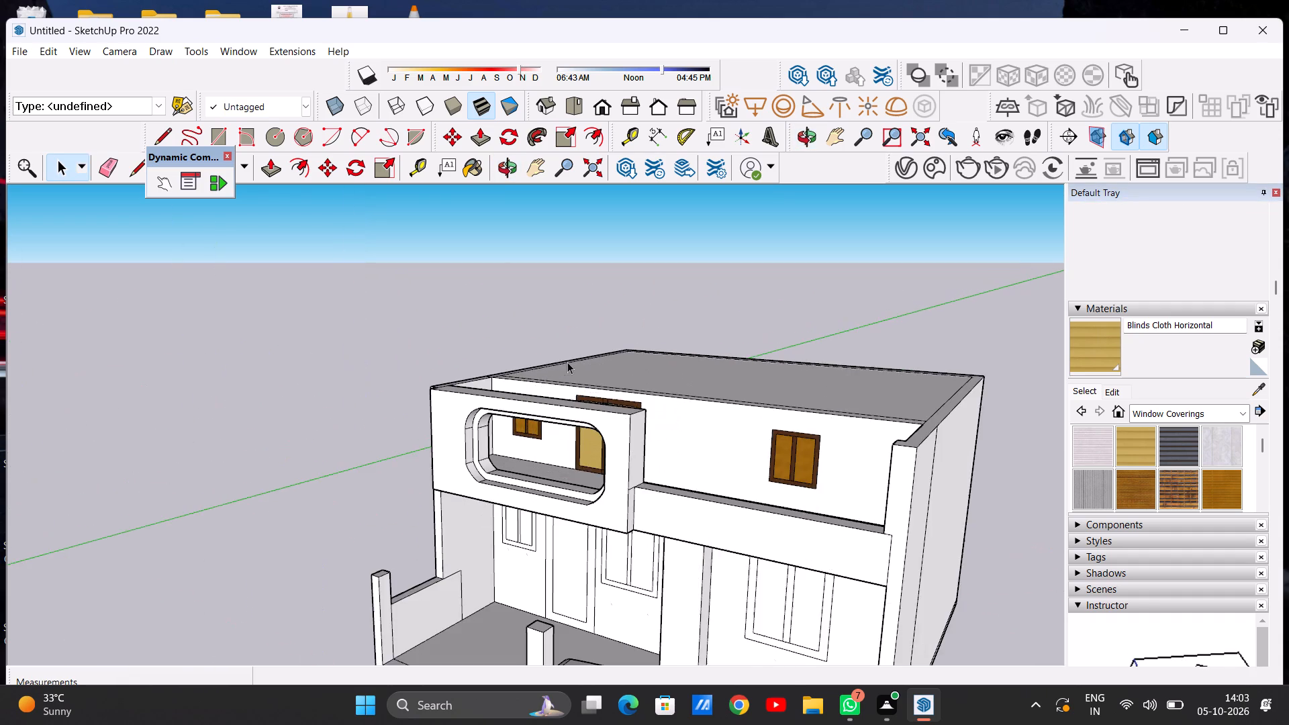
{"action": "scroll", "coordinate": [602, 395], "scroll_direction": "up", "scroll_amount": 1}
{"action": "middle_click_drag", "start_coordinate": [600, 398], "coordinate": [557, 528]}
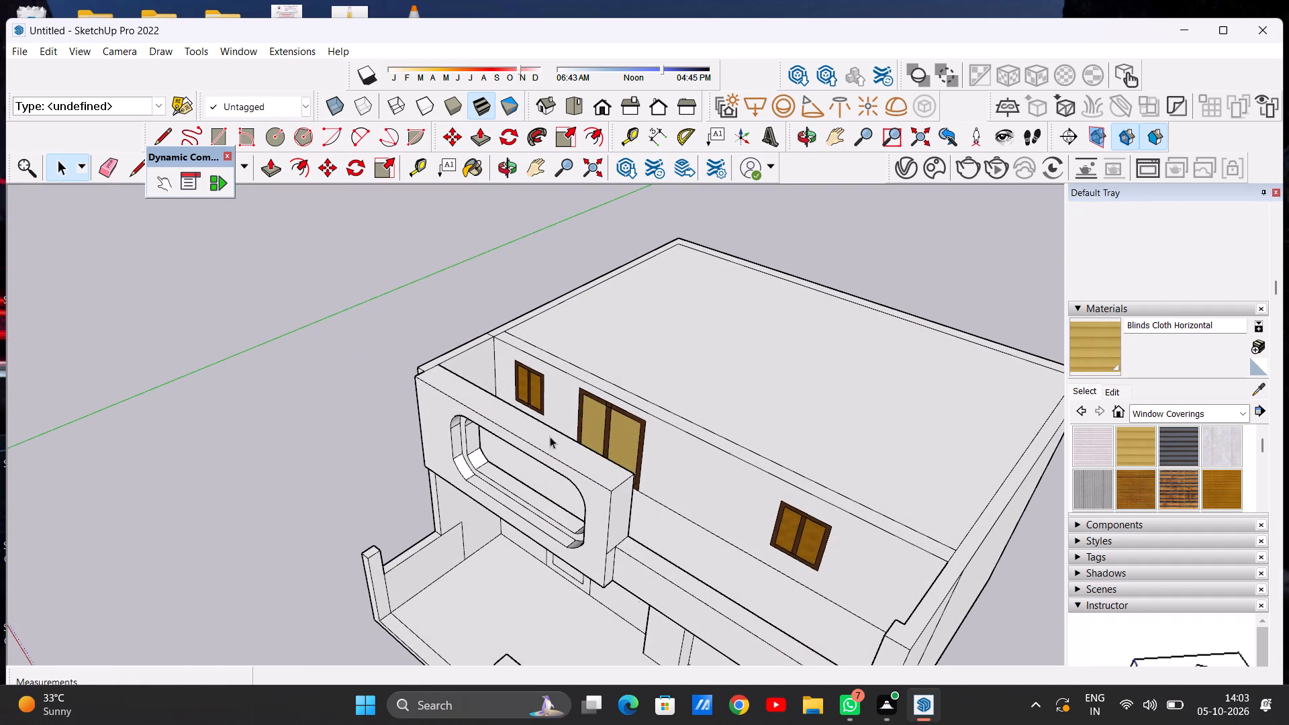
{"action": "middle_click_drag", "start_coordinate": [577, 467], "coordinate": [423, 451]}
{"action": "scroll", "coordinate": [661, 405], "scroll_direction": "down", "scroll_amount": 2}
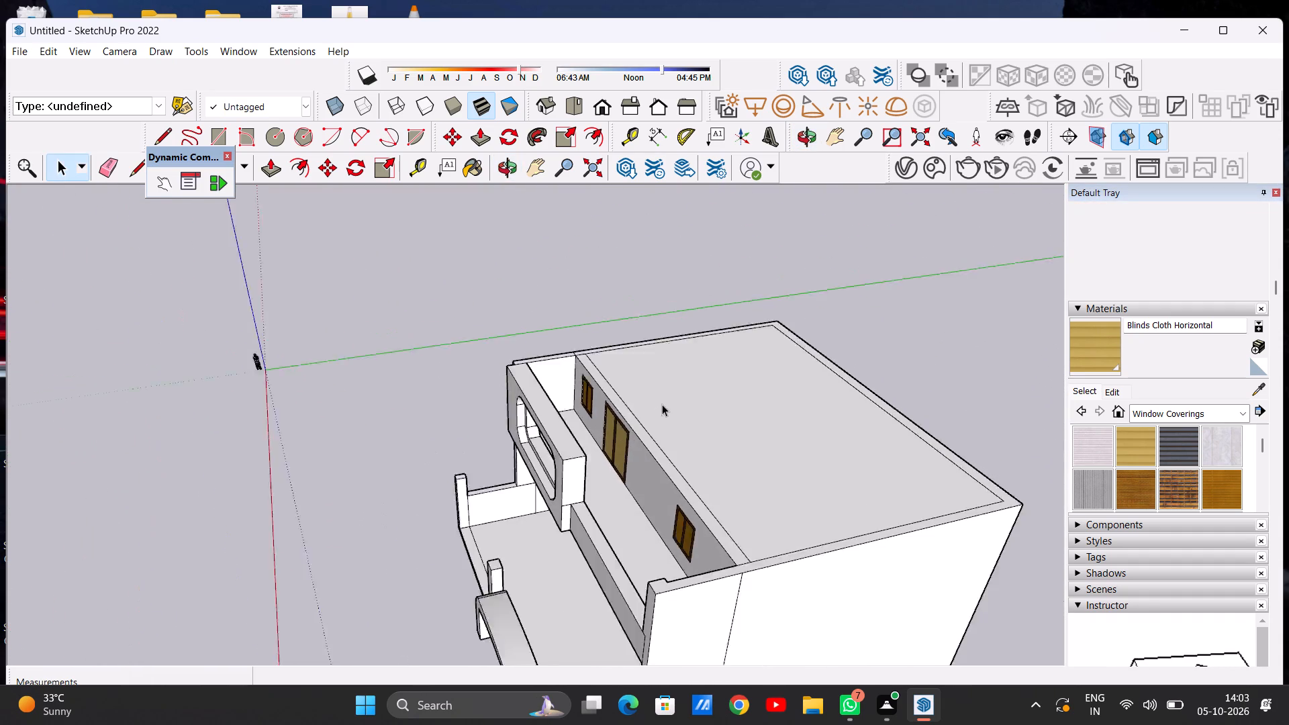
{"action": "scroll", "coordinate": [662, 404], "scroll_direction": "down", "scroll_amount": 10}
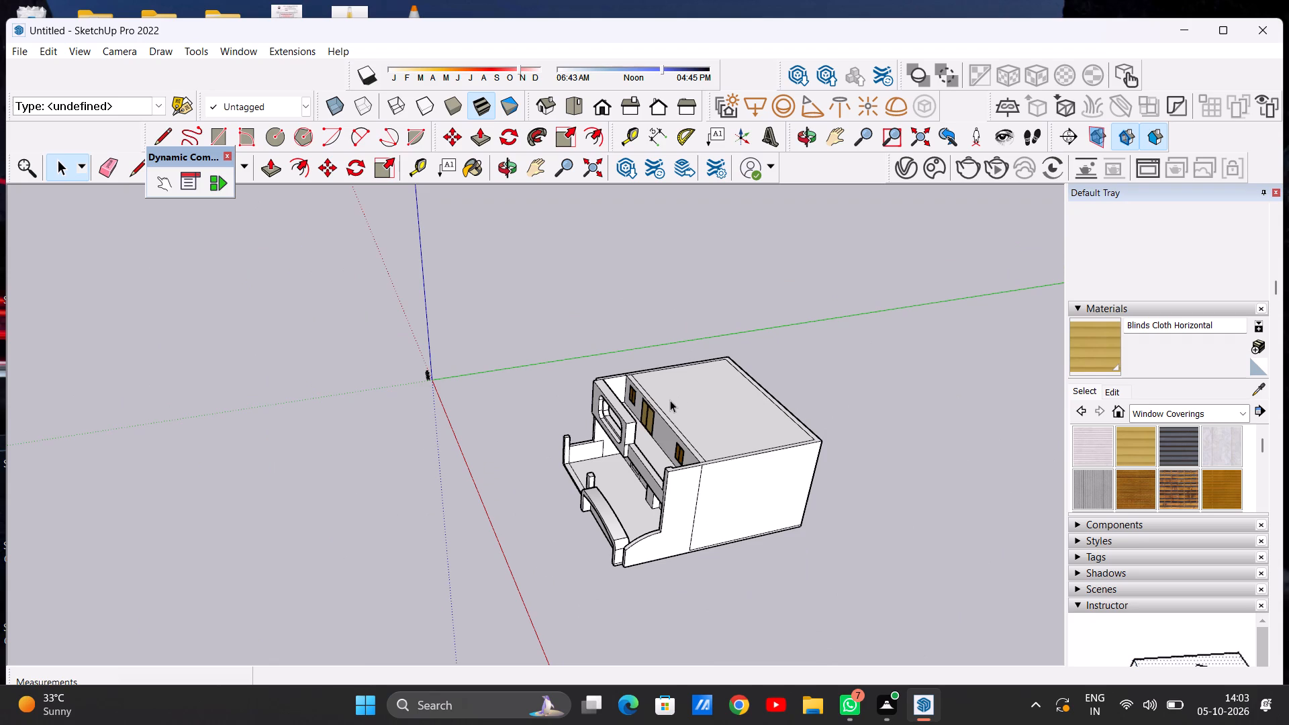
{"action": "scroll", "coordinate": [662, 422], "scroll_direction": "up", "scroll_amount": 7}
{"action": "middle_click_drag", "start_coordinate": [654, 447], "coordinate": [853, 295]}
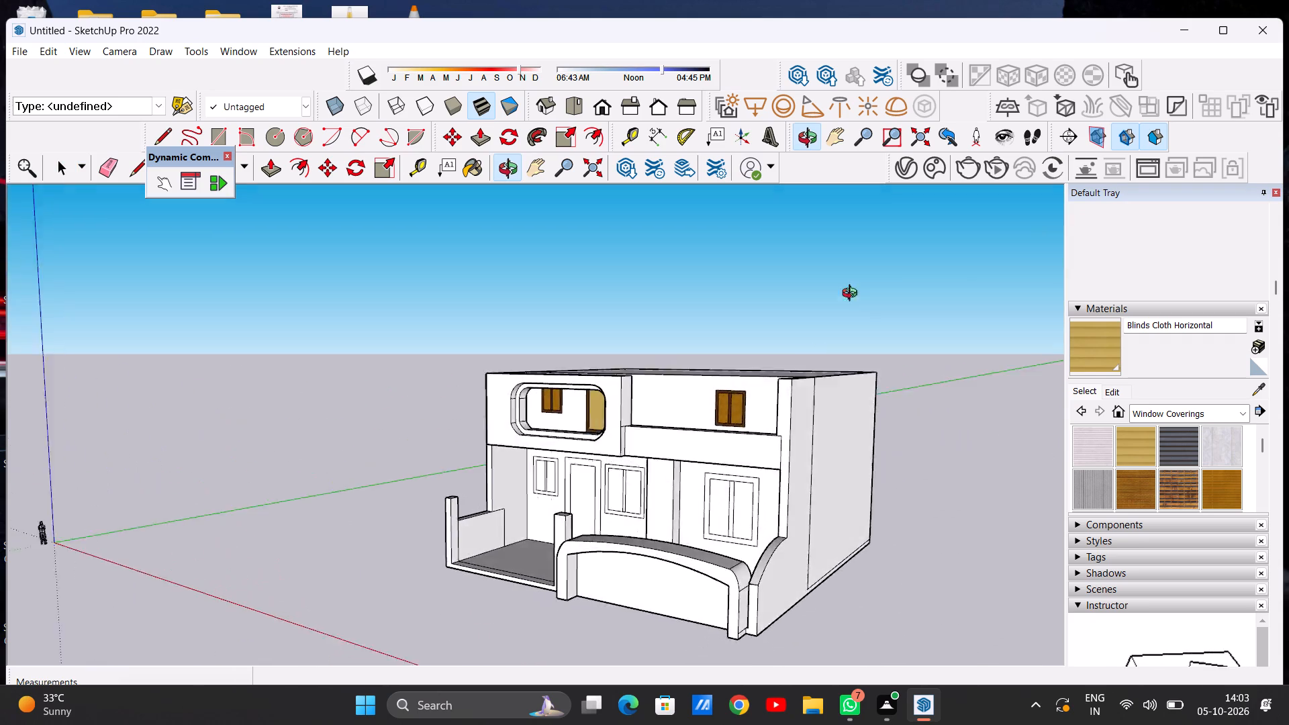
{"action": "middle_click_drag", "start_coordinate": [853, 295], "coordinate": [916, 277]}
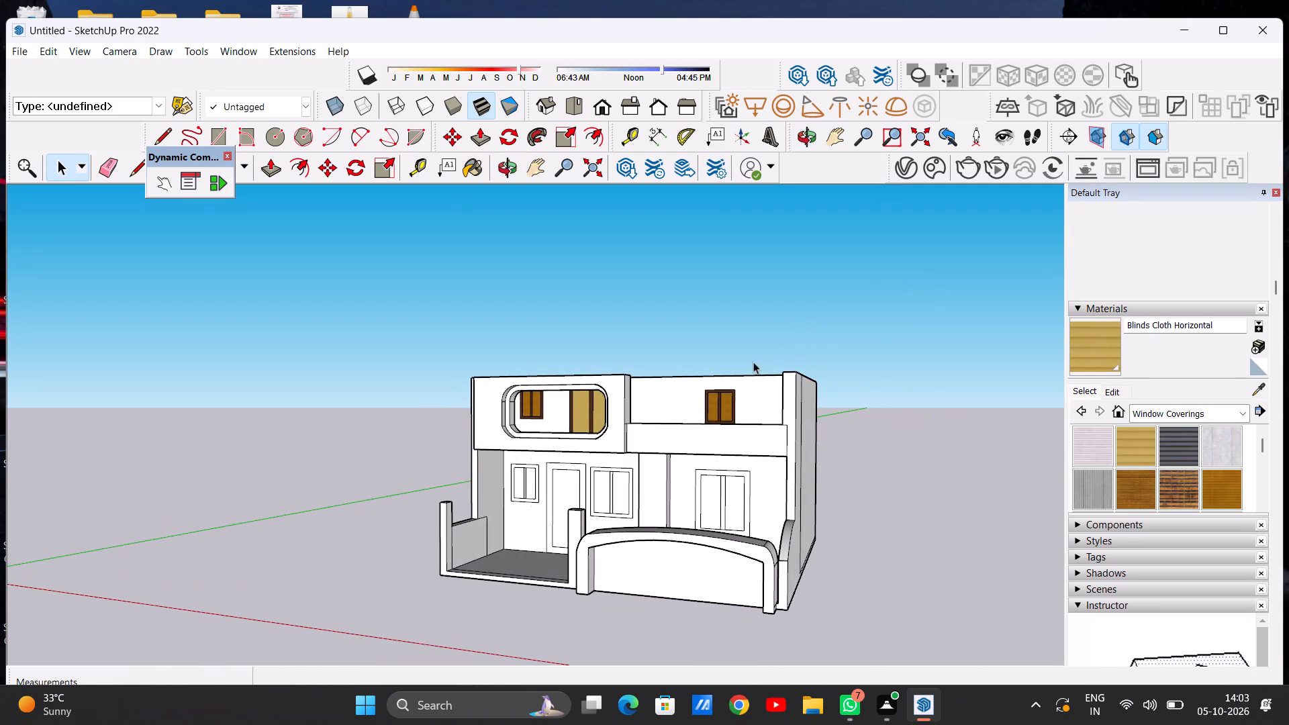
{"action": "scroll", "coordinate": [689, 356], "scroll_direction": "up", "scroll_amount": 6}
{"action": "middle_click_drag", "start_coordinate": [628, 389], "coordinate": [612, 603]}
{"action": "scroll", "coordinate": [561, 425], "scroll_direction": "up", "scroll_amount": 4}
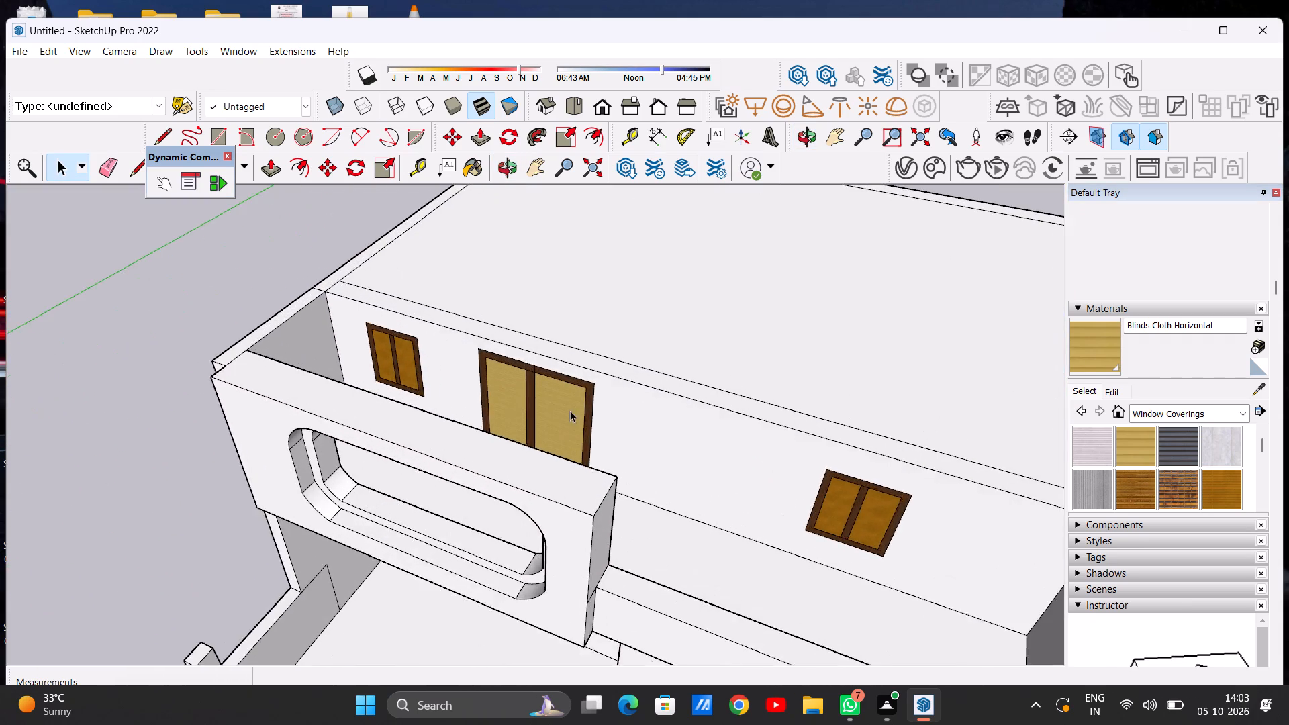
{"action": "scroll", "coordinate": [570, 410], "scroll_direction": "up", "scroll_amount": 1}
{"action": "scroll", "coordinate": [722, 378], "scroll_direction": "down", "scroll_amount": 6}
{"action": "middle_click_drag", "start_coordinate": [449, 422], "coordinate": [837, 342]}
{"action": "scroll", "coordinate": [375, 358], "scroll_direction": "up", "scroll_amount": 3}
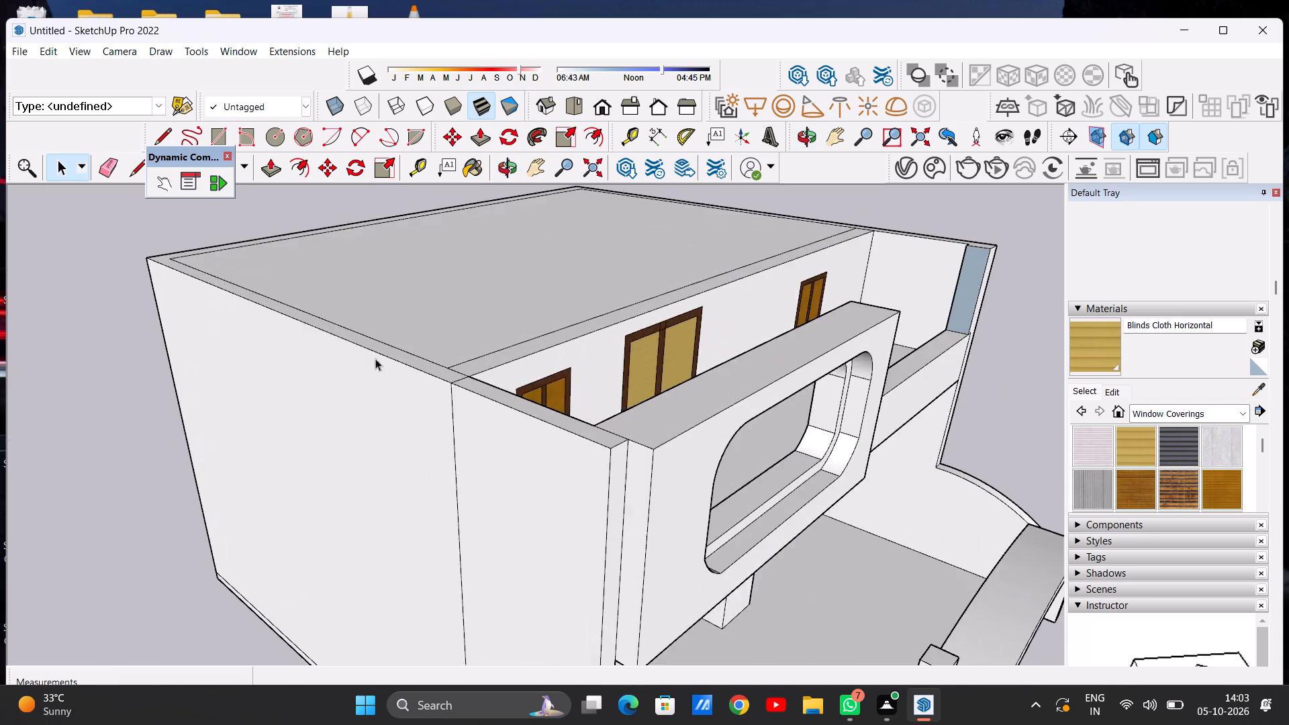
Move the upper balcony's floor face with its edges up about 14' 4" to the inner top corner of its walls, then deselect it.
{"action": "scroll", "coordinate": [375, 358], "scroll_direction": "up", "scroll_amount": 4}
{"action": "middle_click_drag", "start_coordinate": [437, 400], "coordinate": [583, 461]}
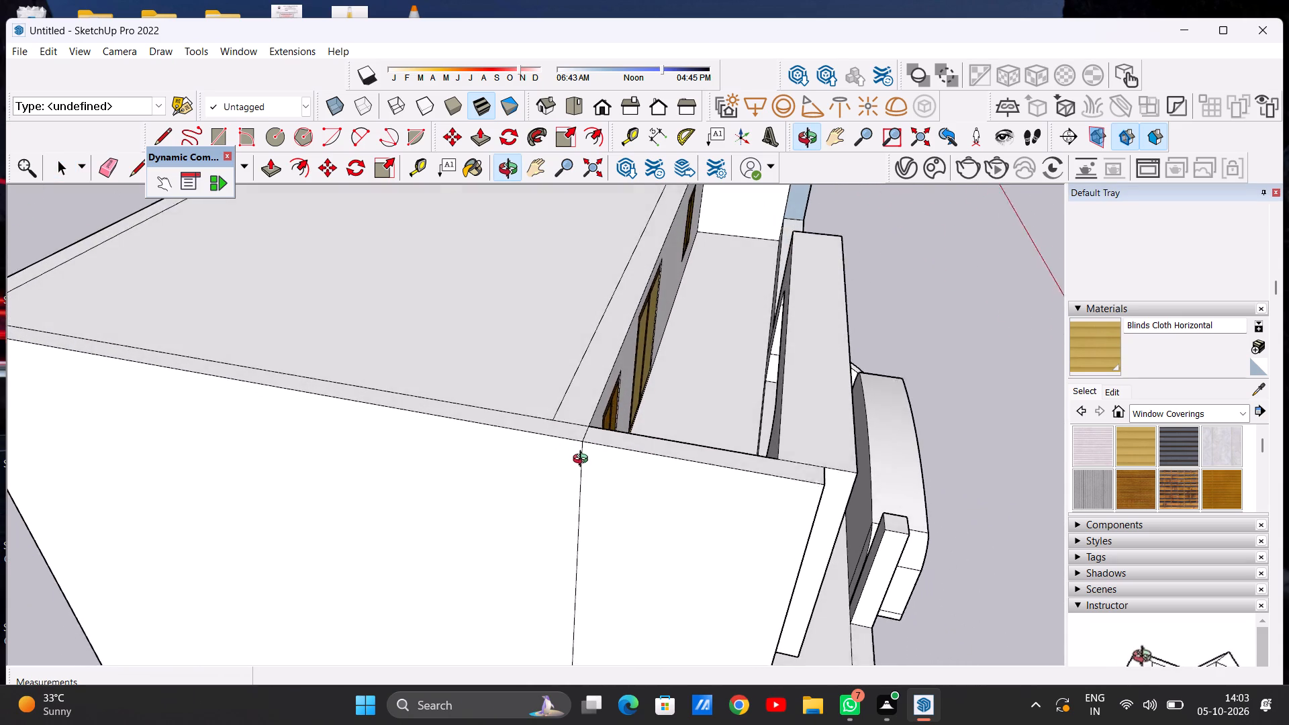
{"action": "middle_click_drag", "start_coordinate": [583, 461], "coordinate": [583, 467]}
{"action": "scroll", "coordinate": [551, 316], "scroll_direction": "down", "scroll_amount": 4}
{"action": "scroll", "coordinate": [663, 333], "scroll_direction": "up", "scroll_amount": 6}
{"action": "double_click", "coordinate": [622, 416]}
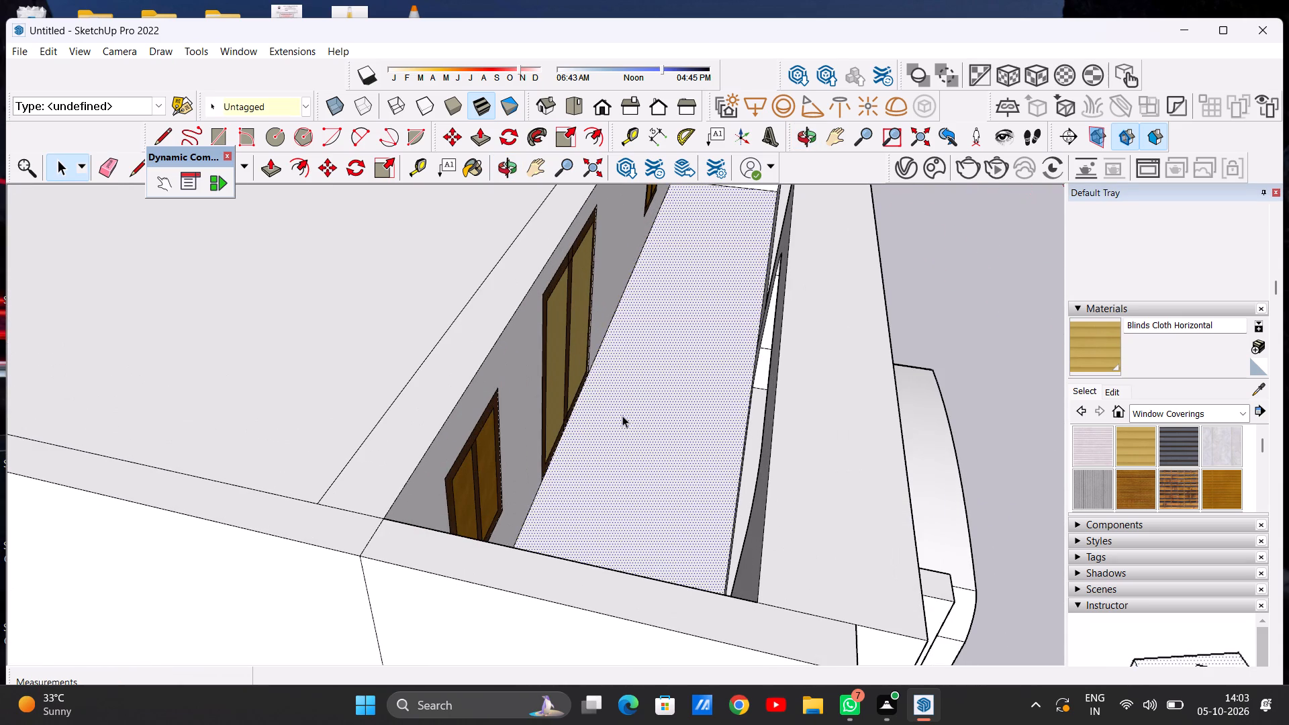
{"action": "scroll", "coordinate": [604, 412], "scroll_direction": "down", "scroll_amount": 11}
{"action": "middle_click_drag", "start_coordinate": [606, 367], "coordinate": [658, 518]}
{"action": "scroll", "coordinate": [626, 530], "scroll_direction": "up", "scroll_amount": 15}
{"action": "scroll", "coordinate": [629, 497], "scroll_direction": "down", "scroll_amount": 7}
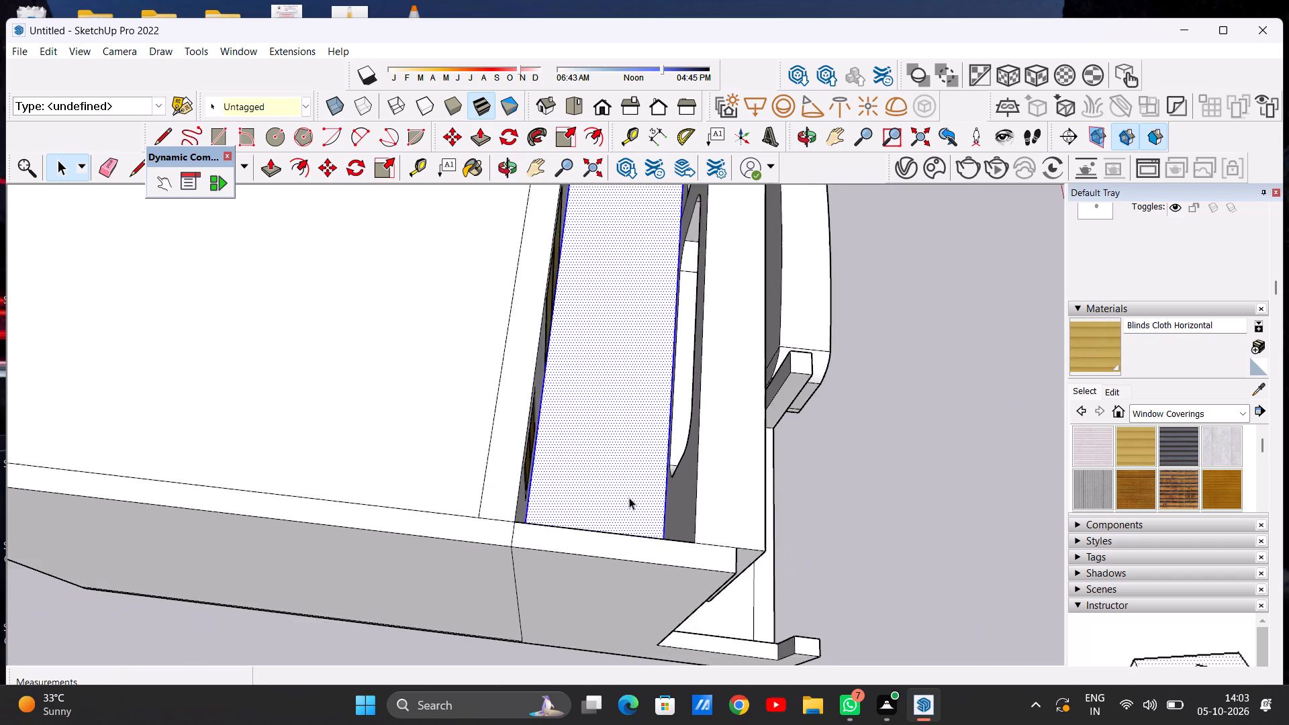
{"action": "scroll", "coordinate": [629, 497], "scroll_direction": "down", "scroll_amount": 14}
{"action": "scroll", "coordinate": [646, 306], "scroll_direction": "up", "scroll_amount": 12}
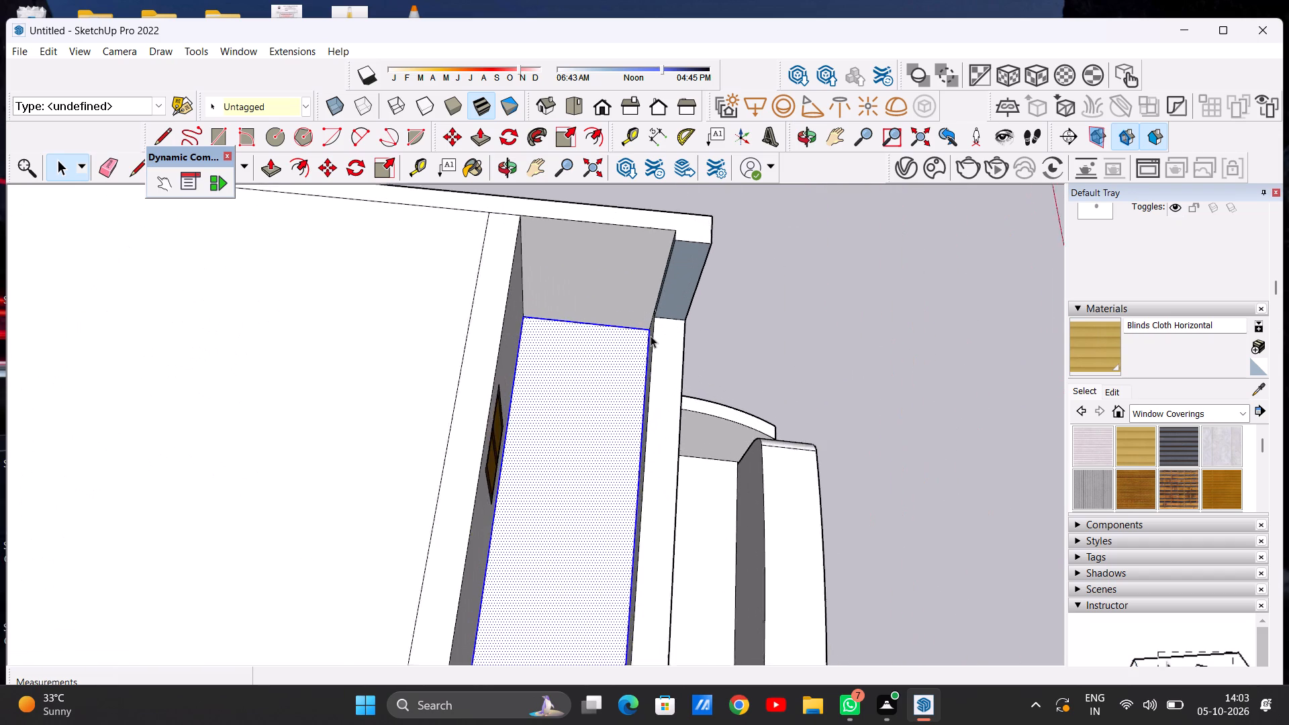
{"action": "scroll", "coordinate": [651, 336], "scroll_direction": "up", "scroll_amount": 7}
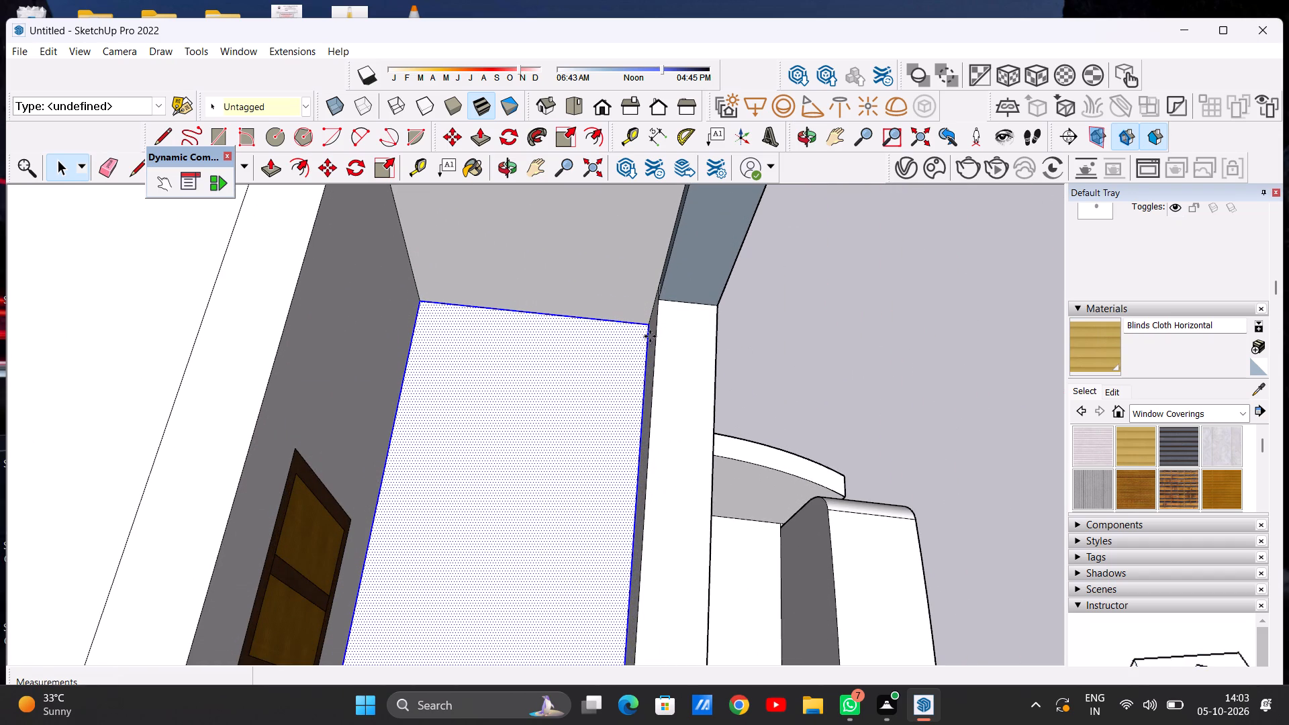
{"action": "key", "text": "m"}
{"action": "left_click", "coordinate": [417, 303]}
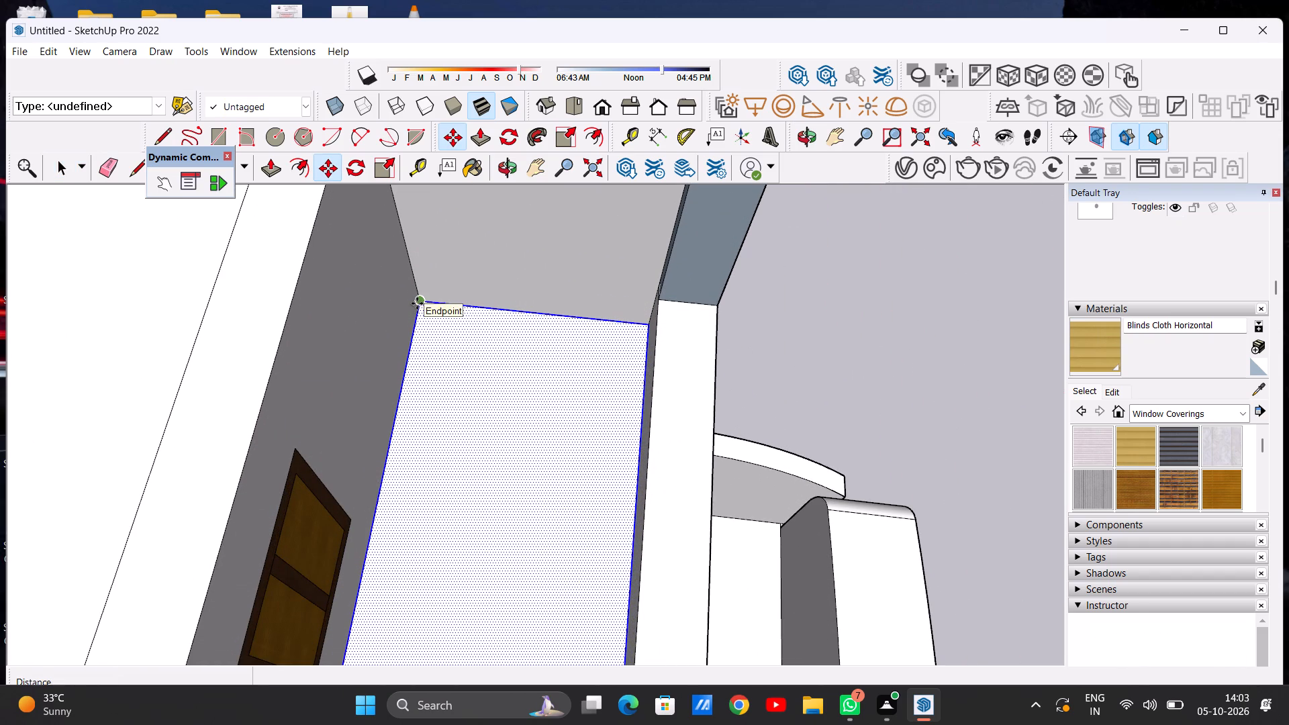
{"action": "scroll", "coordinate": [408, 252], "scroll_direction": "down", "scroll_amount": 9}
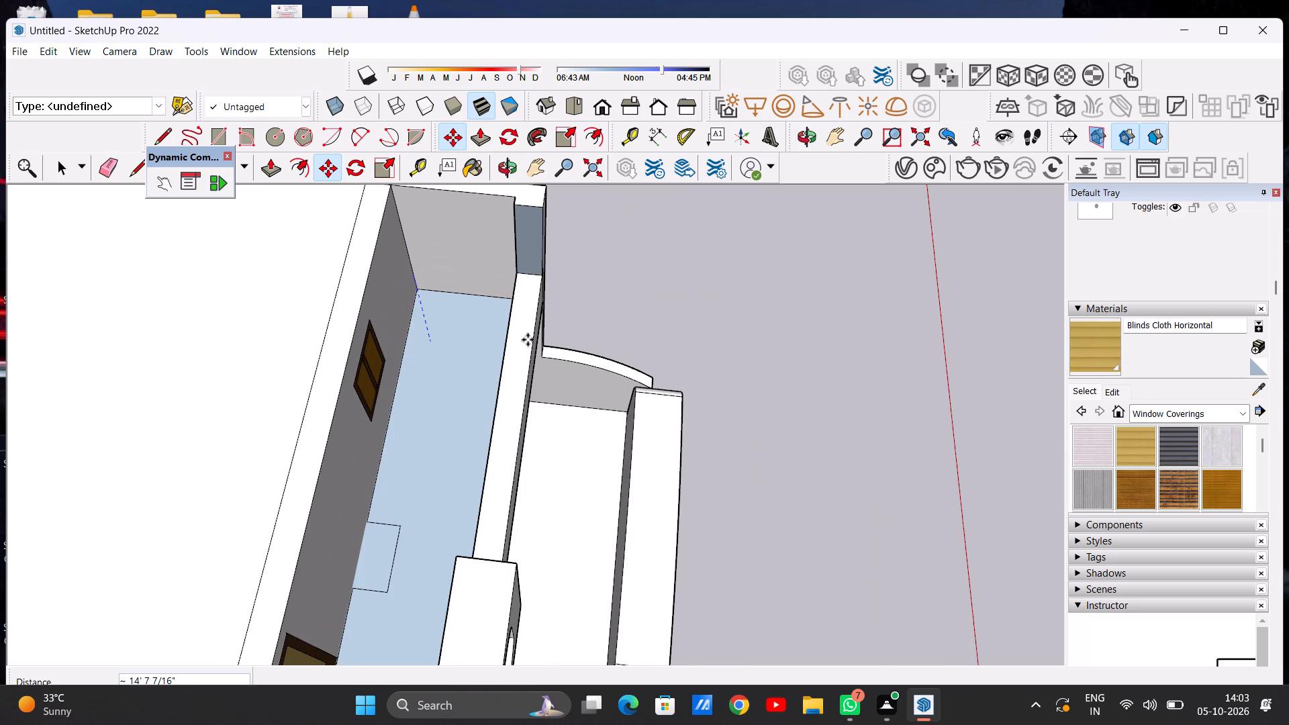
{"action": "scroll", "coordinate": [414, 324], "scroll_direction": "down", "scroll_amount": 7}
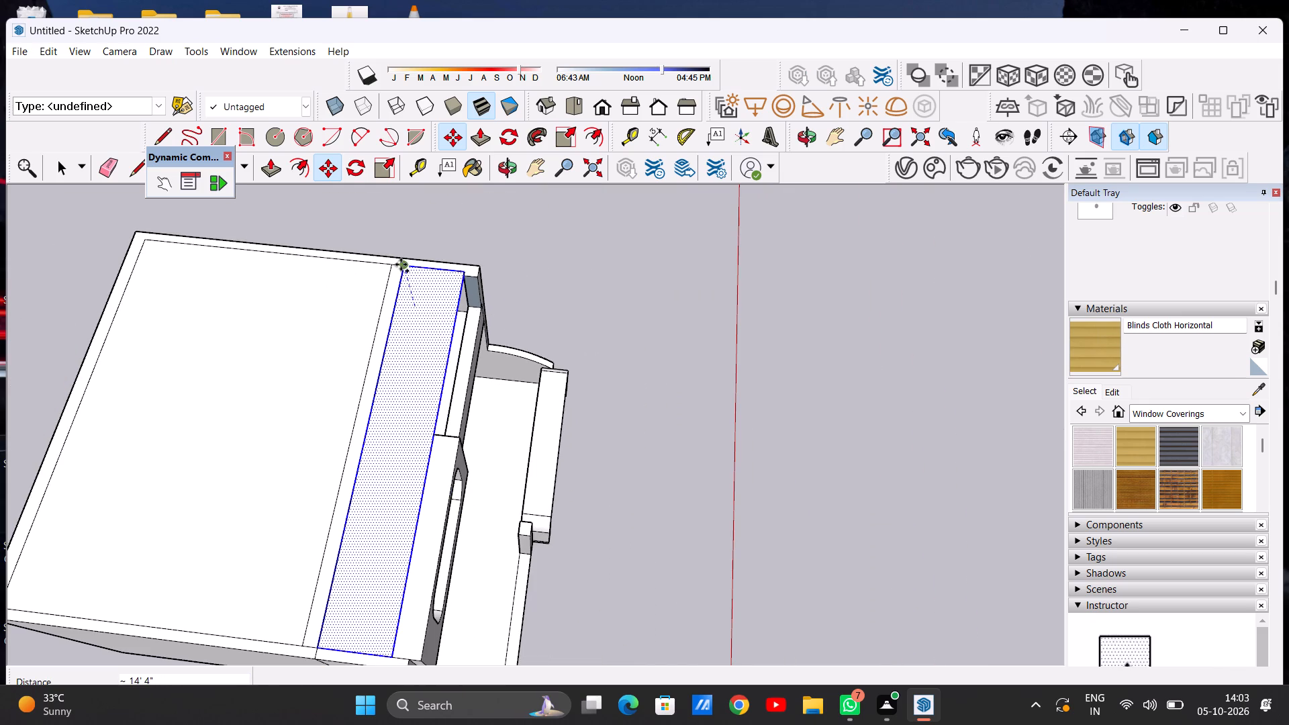
{"action": "left_click", "coordinate": [404, 268]}
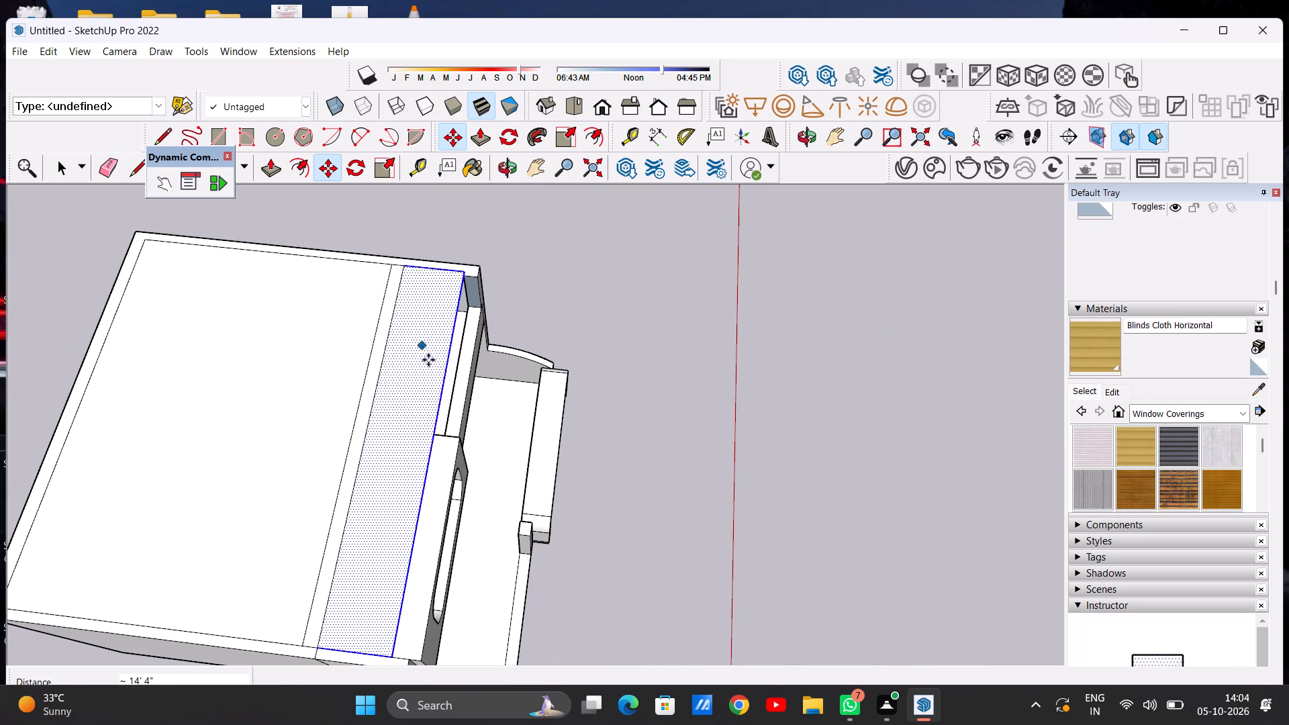
{"action": "key", "text": "space"}
{"action": "scroll", "coordinate": [522, 396], "scroll_direction": "down", "scroll_amount": 7}
{"action": "middle_click_drag", "start_coordinate": [569, 463], "coordinate": [307, 279]}
{"action": "middle_click_drag", "start_coordinate": [546, 456], "coordinate": [424, 339]}
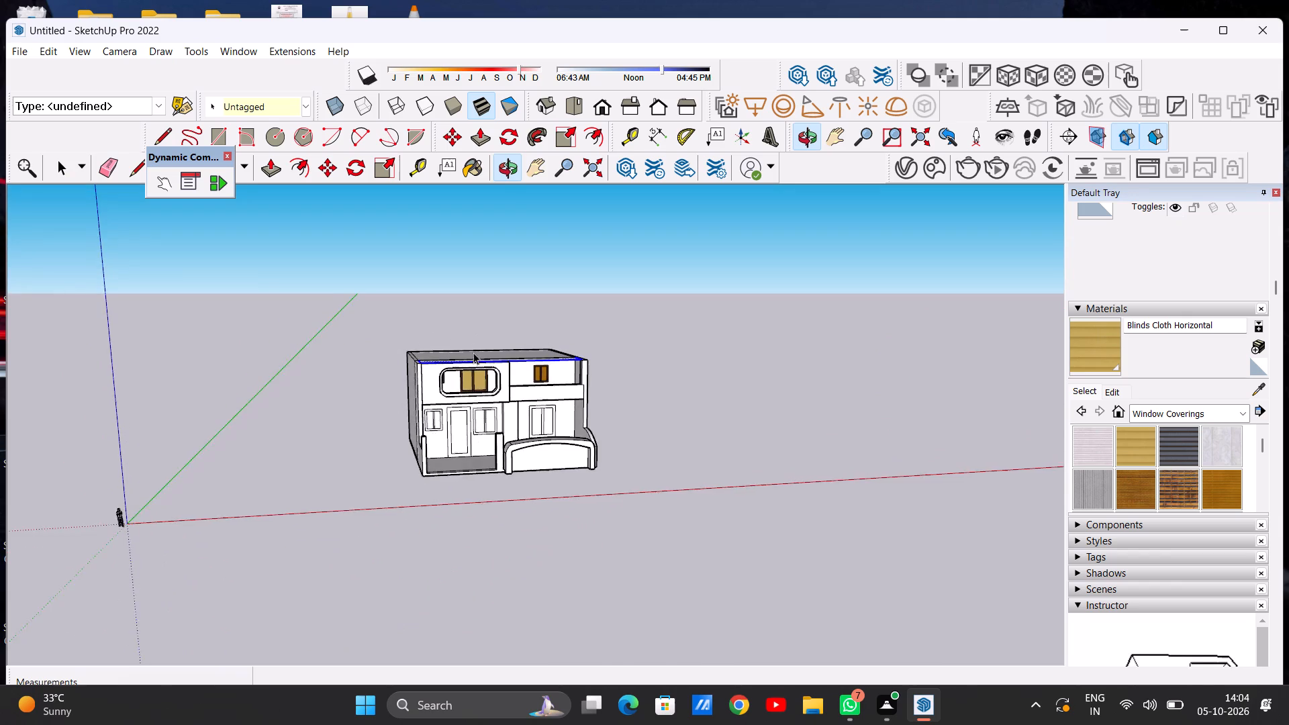
{"action": "scroll", "coordinate": [592, 377], "scroll_direction": "up", "scroll_amount": 6}
{"action": "left_click", "coordinate": [755, 414]}
Examine the house from the front, side and above, checking the closed balcony top, rounded opening and painted upper windows.
{"action": "scroll", "coordinate": [661, 375], "scroll_direction": "down", "scroll_amount": 3}
{"action": "middle_click_drag", "start_coordinate": [735, 387], "coordinate": [522, 424]}
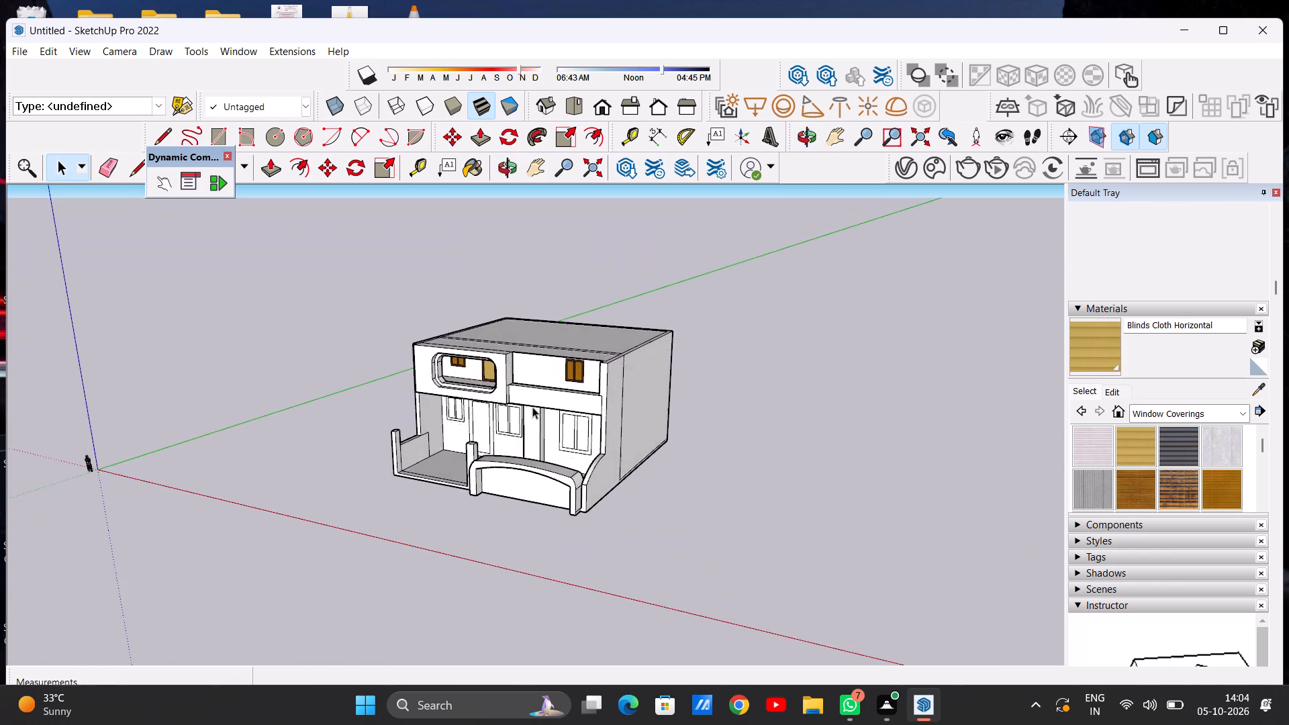
{"action": "scroll", "coordinate": [581, 320], "scroll_direction": "up", "scroll_amount": 7}
{"action": "scroll", "coordinate": [636, 413], "scroll_direction": "up", "scroll_amount": 6}
{"action": "scroll", "coordinate": [741, 379], "scroll_direction": "down", "scroll_amount": 12}
{"action": "middle_click_drag", "start_coordinate": [707, 403], "coordinate": [765, 507]}
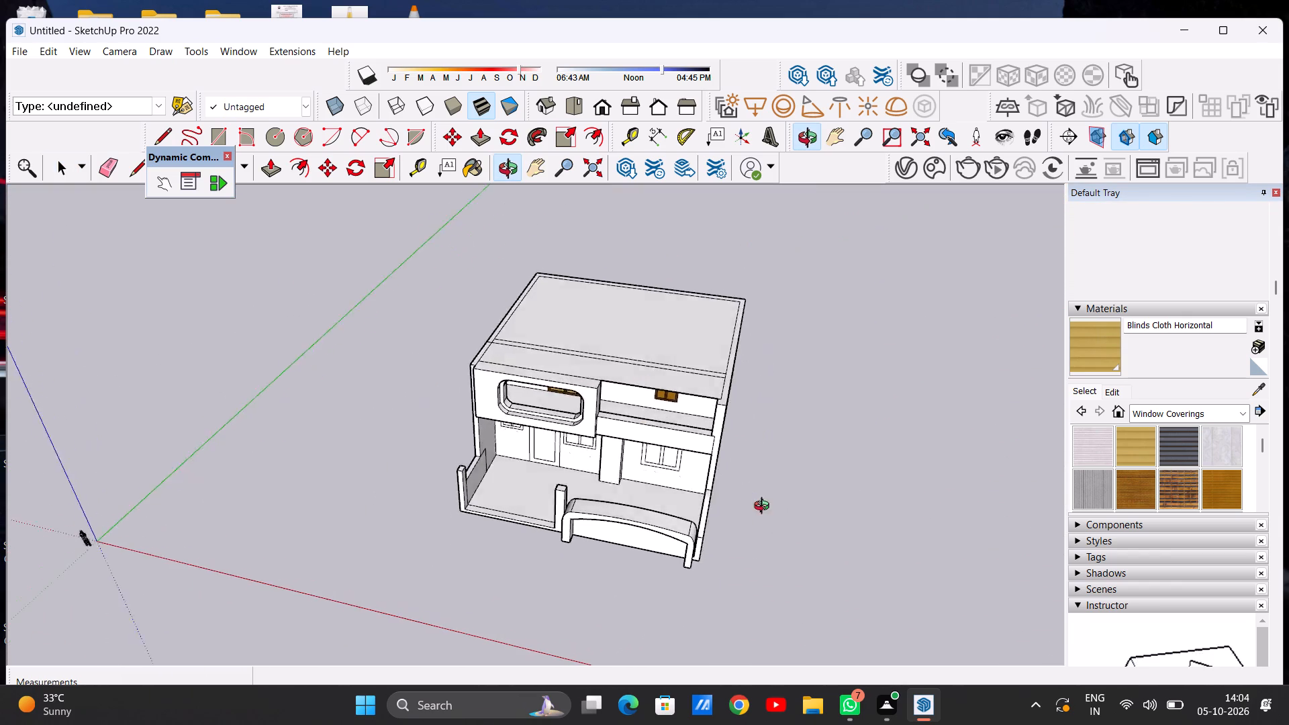
{"action": "middle_click_drag", "start_coordinate": [765, 507], "coordinate": [721, 287]}
{"action": "scroll", "coordinate": [816, 309], "scroll_direction": "up", "scroll_amount": 1}
{"action": "scroll", "coordinate": [892, 355], "scroll_direction": "down", "scroll_amount": 5}
{"action": "scroll", "coordinate": [634, 386], "scroll_direction": "up", "scroll_amount": 7}
{"action": "middle_click_drag", "start_coordinate": [717, 415], "coordinate": [728, 492]}
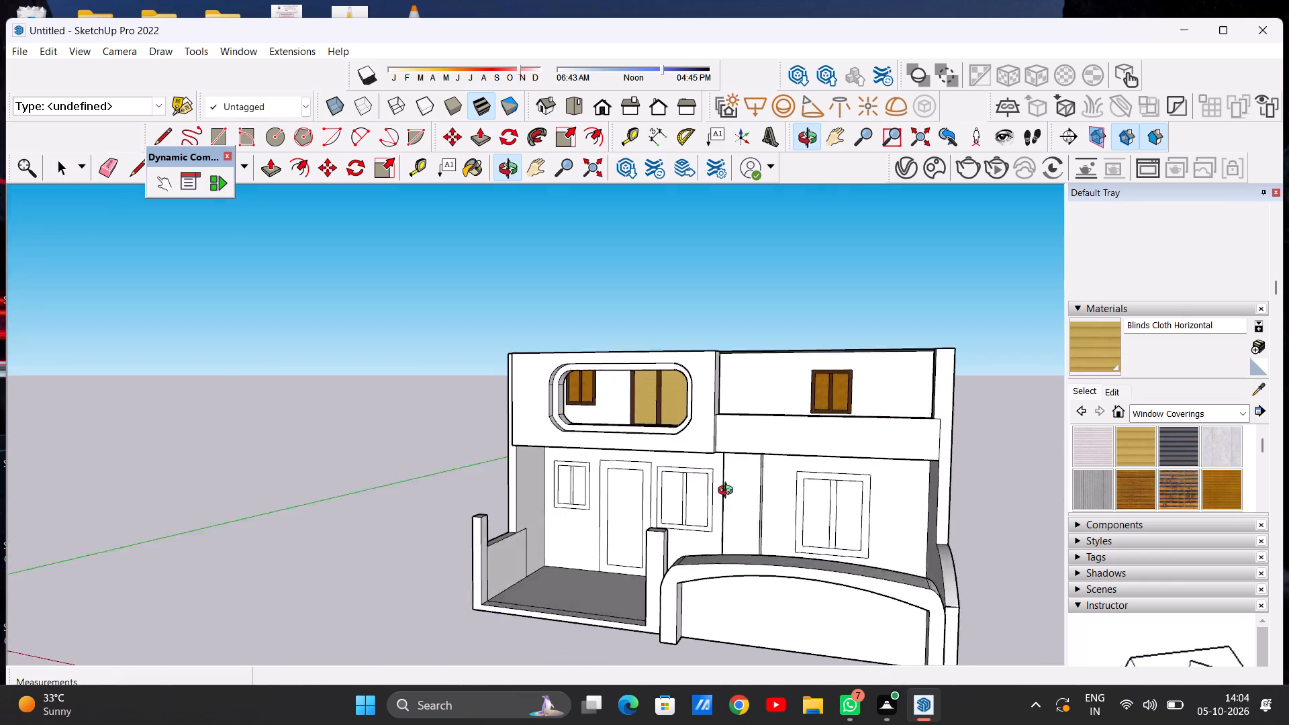
{"action": "middle_click_drag", "start_coordinate": [728, 492], "coordinate": [865, 420]}
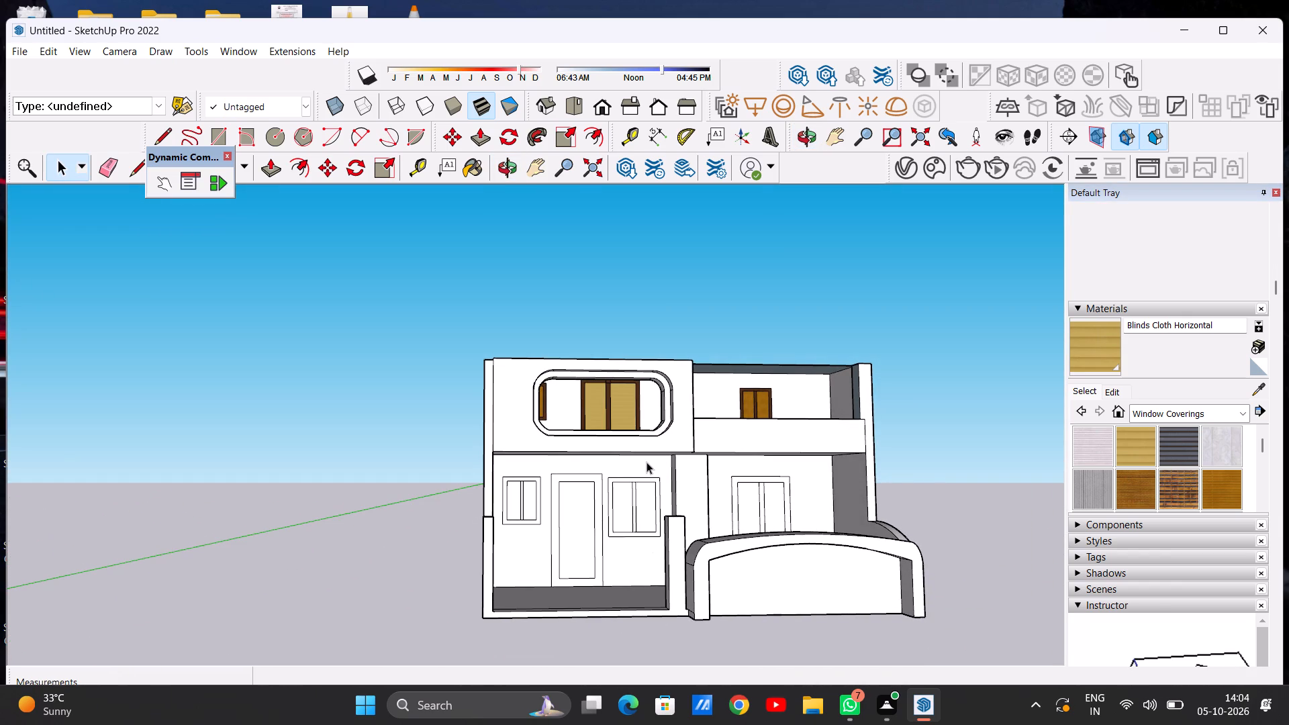
{"action": "scroll", "coordinate": [638, 371], "scroll_direction": "up", "scroll_amount": 8}
{"action": "scroll", "coordinate": [568, 482], "scroll_direction": "up", "scroll_amount": 5}
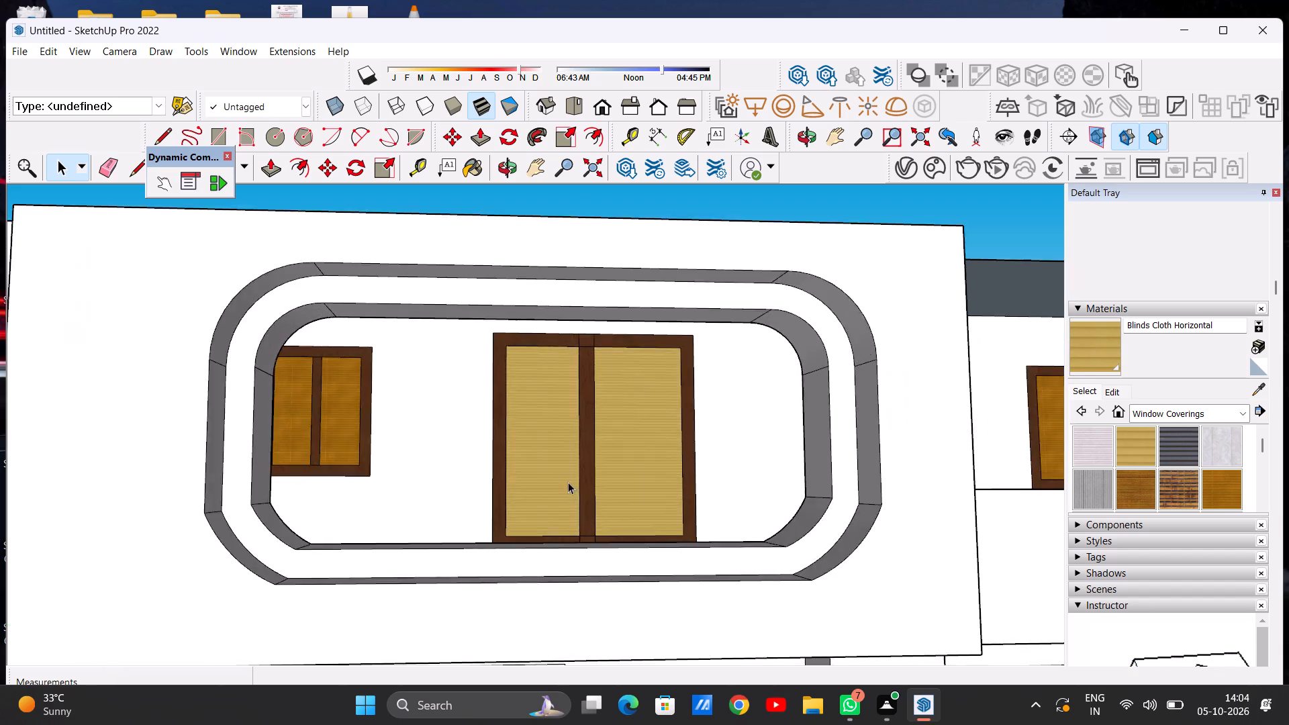
{"action": "scroll", "coordinate": [568, 482], "scroll_direction": "down", "scroll_amount": 15}
{"action": "middle_click_drag", "start_coordinate": [854, 462], "coordinate": [549, 557]}
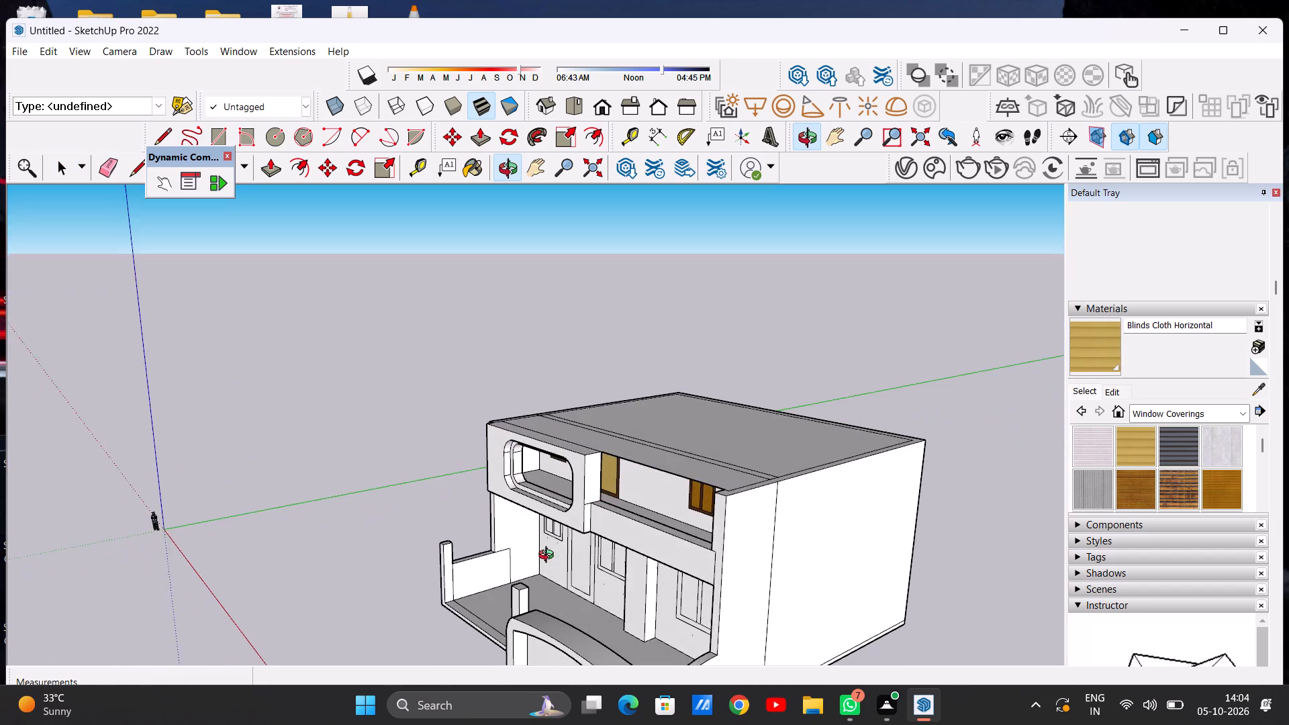
{"action": "middle_click_drag", "start_coordinate": [549, 557], "coordinate": [549, 562]}
{"action": "scroll", "coordinate": [741, 471], "scroll_direction": "up", "scroll_amount": 4}
{"action": "scroll", "coordinate": [762, 488], "scroll_direction": "down", "scroll_amount": 7}
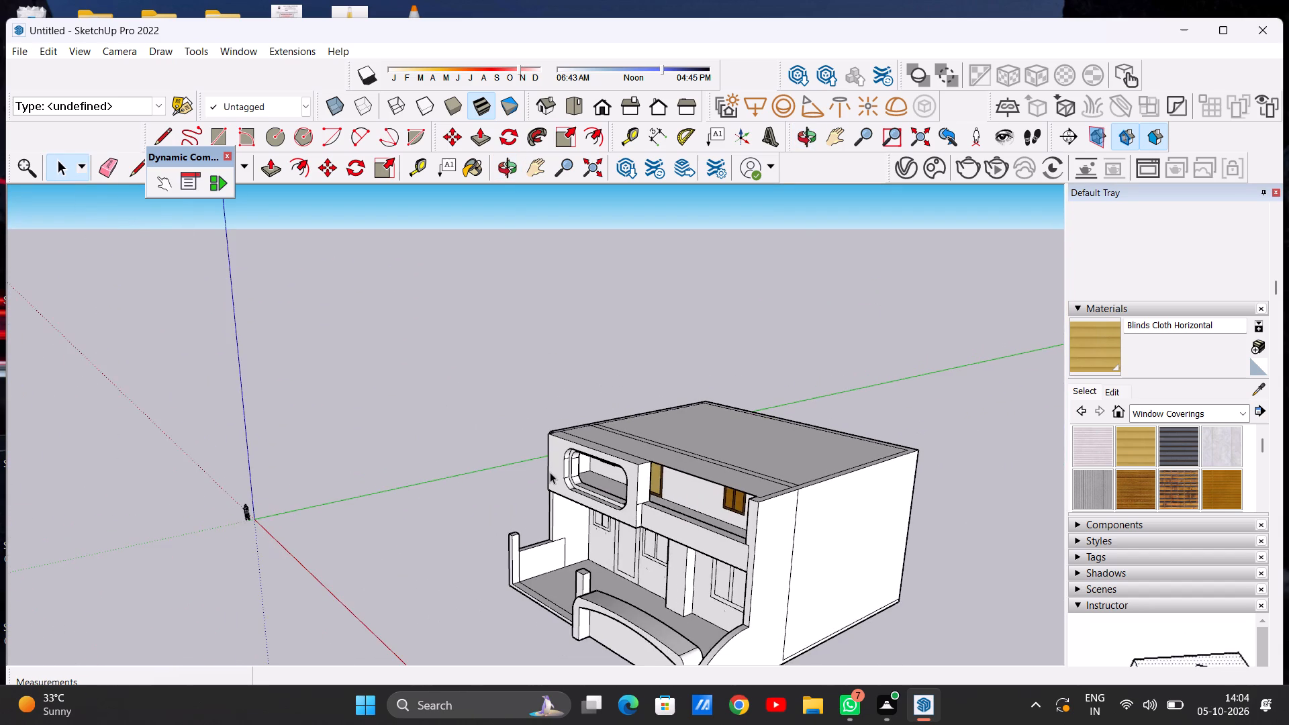
{"action": "middle_click_drag", "start_coordinate": [550, 472], "coordinate": [559, 469]}
{"action": "middle_click_drag", "start_coordinate": [559, 469], "coordinate": [788, 385]}
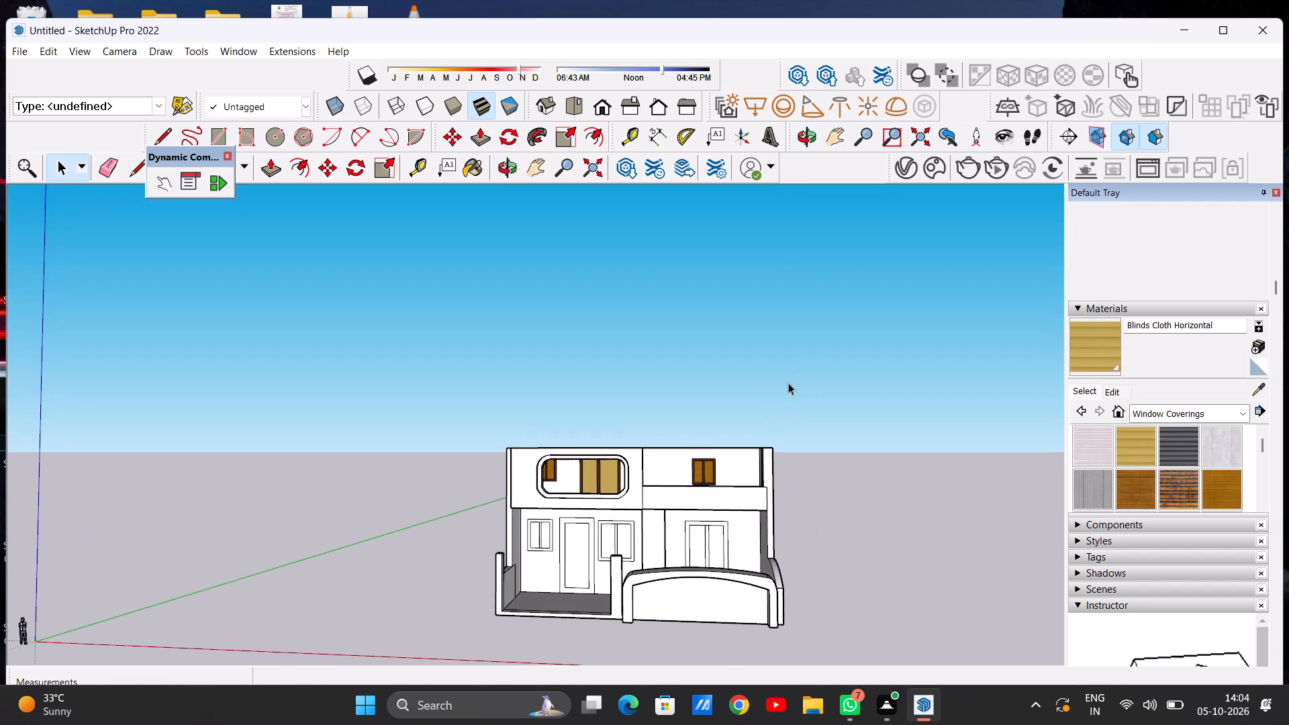
{"action": "scroll", "coordinate": [746, 446], "scroll_direction": "up", "scroll_amount": 8}
{"action": "scroll", "coordinate": [746, 446], "scroll_direction": "down", "scroll_amount": 6}
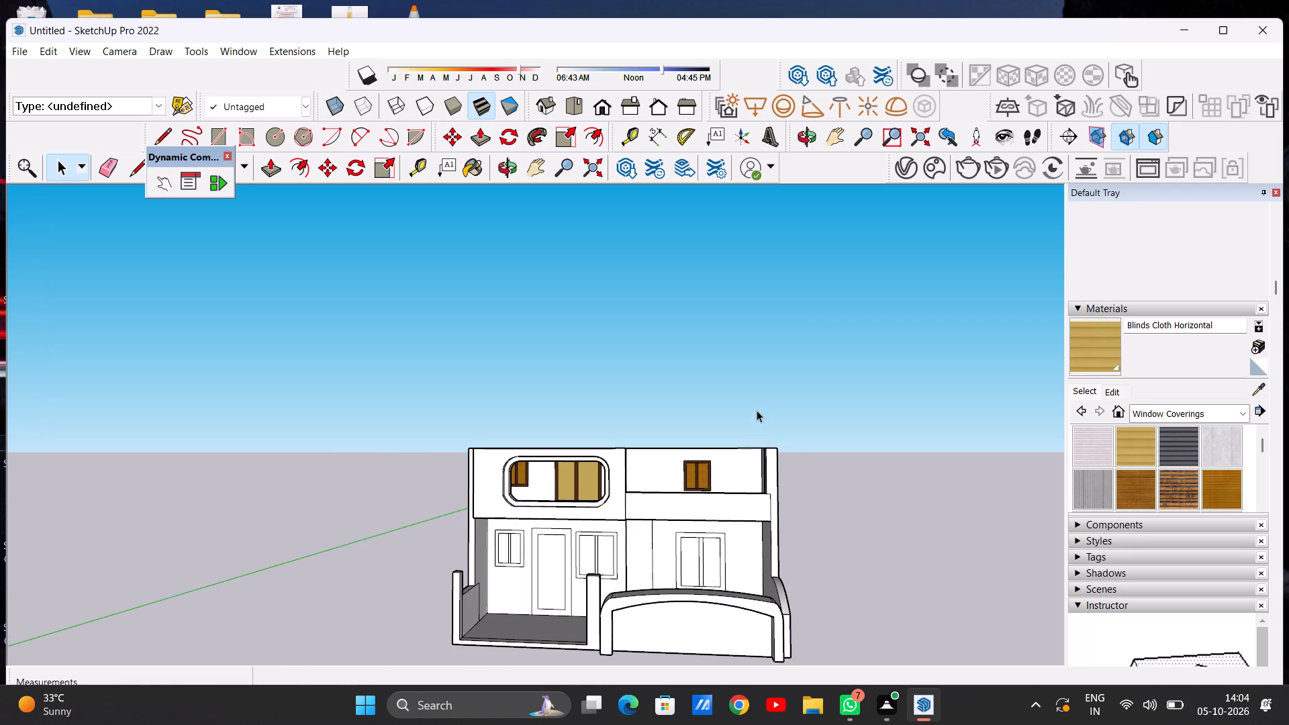
{"action": "middle_click_drag", "start_coordinate": [722, 482], "coordinate": [716, 611]}
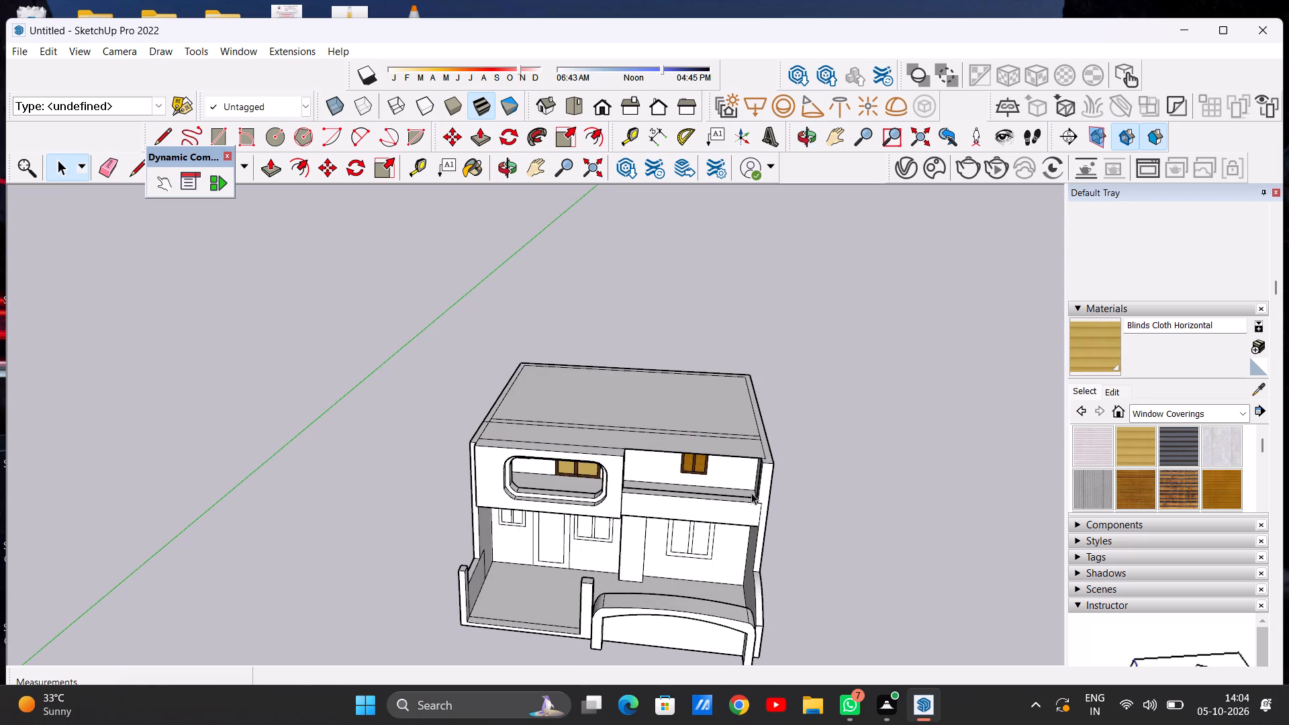
{"action": "scroll", "coordinate": [679, 485], "scroll_direction": "up", "scroll_amount": 6}
{"action": "scroll", "coordinate": [730, 524], "scroll_direction": "down", "scroll_amount": 2}
{"action": "middle_click_drag", "start_coordinate": [730, 521], "coordinate": [736, 397]}
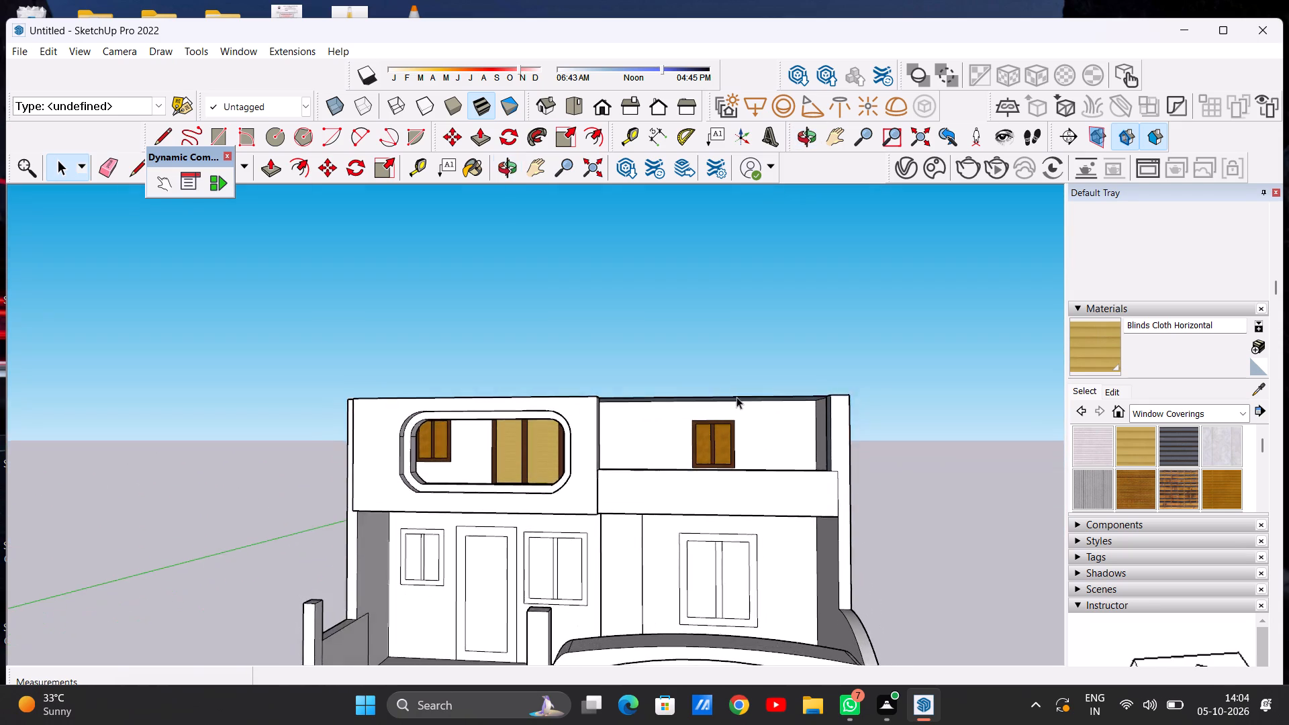
{"action": "scroll", "coordinate": [760, 418], "scroll_direction": "up", "scroll_amount": 8}
{"action": "scroll", "coordinate": [682, 391], "scroll_direction": "down", "scroll_amount": 19}
{"action": "scroll", "coordinate": [694, 409], "scroll_direction": "up", "scroll_amount": 7}
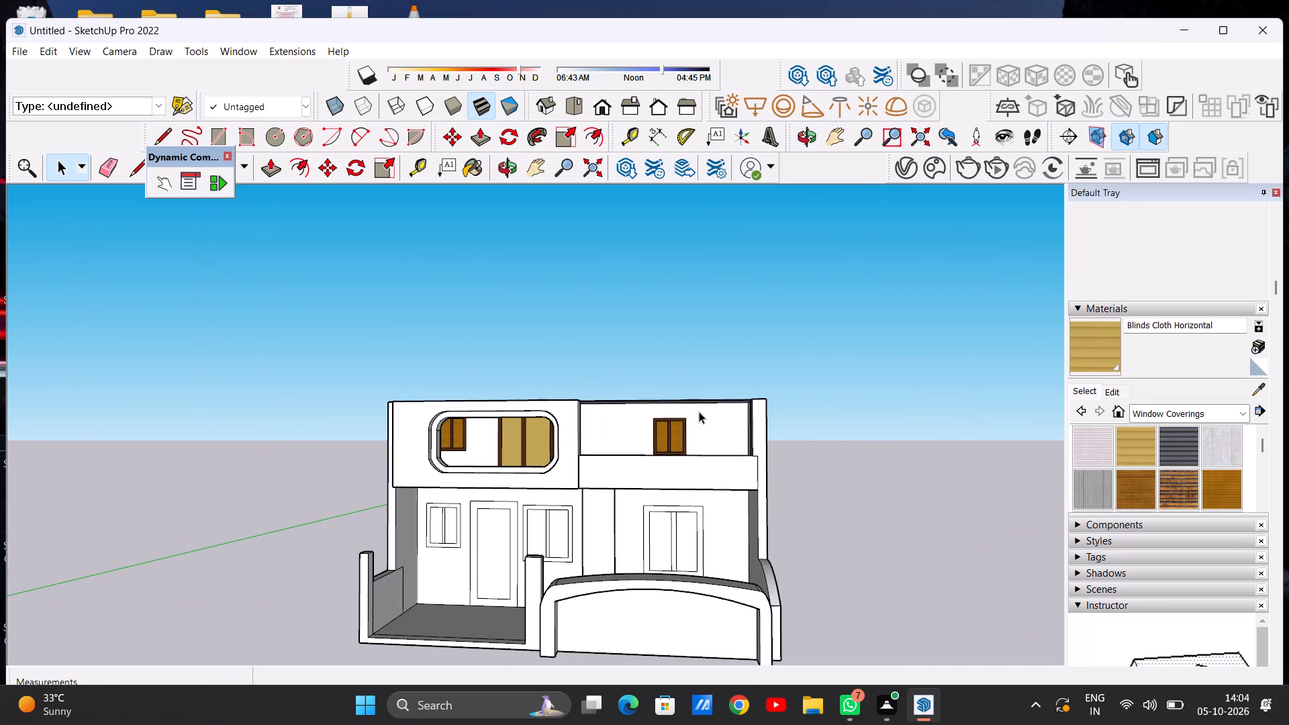
{"action": "middle_click_drag", "start_coordinate": [734, 408], "coordinate": [740, 538]}
{"action": "scroll", "coordinate": [771, 401], "scroll_direction": "up", "scroll_amount": 2}
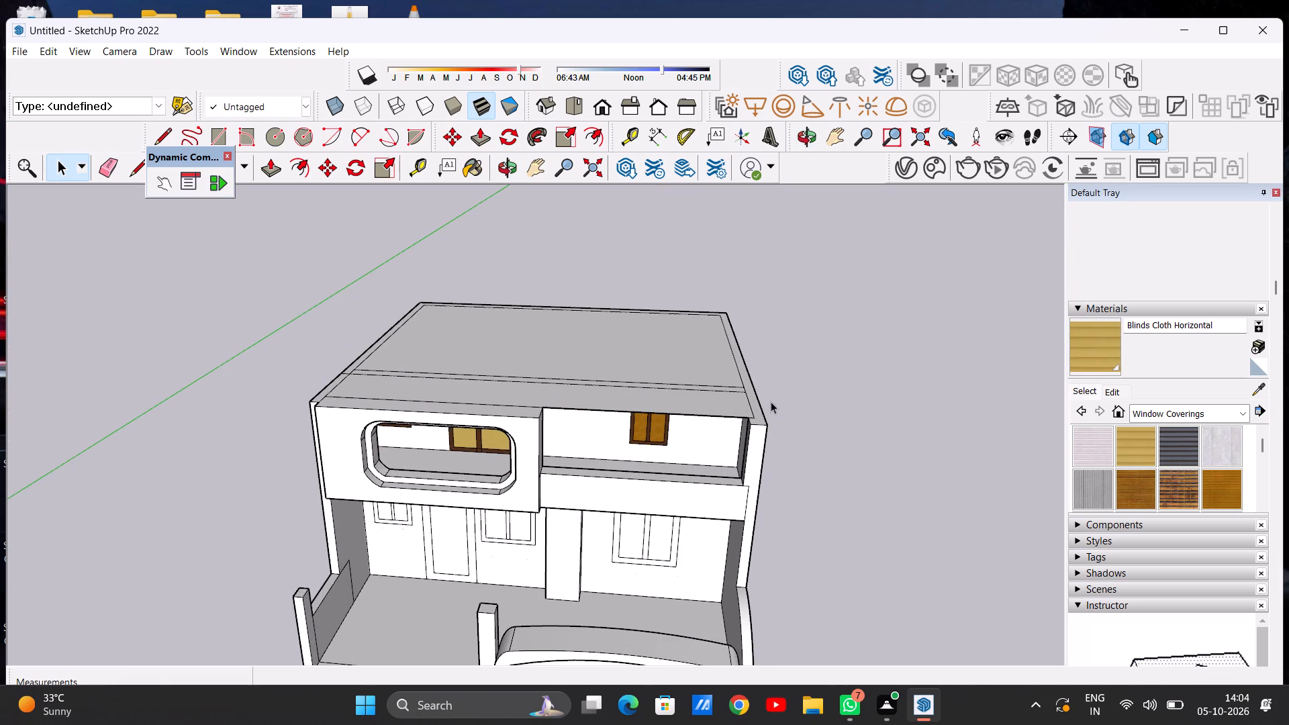
{"action": "scroll", "coordinate": [534, 348], "scroll_direction": "down", "scroll_amount": 3}
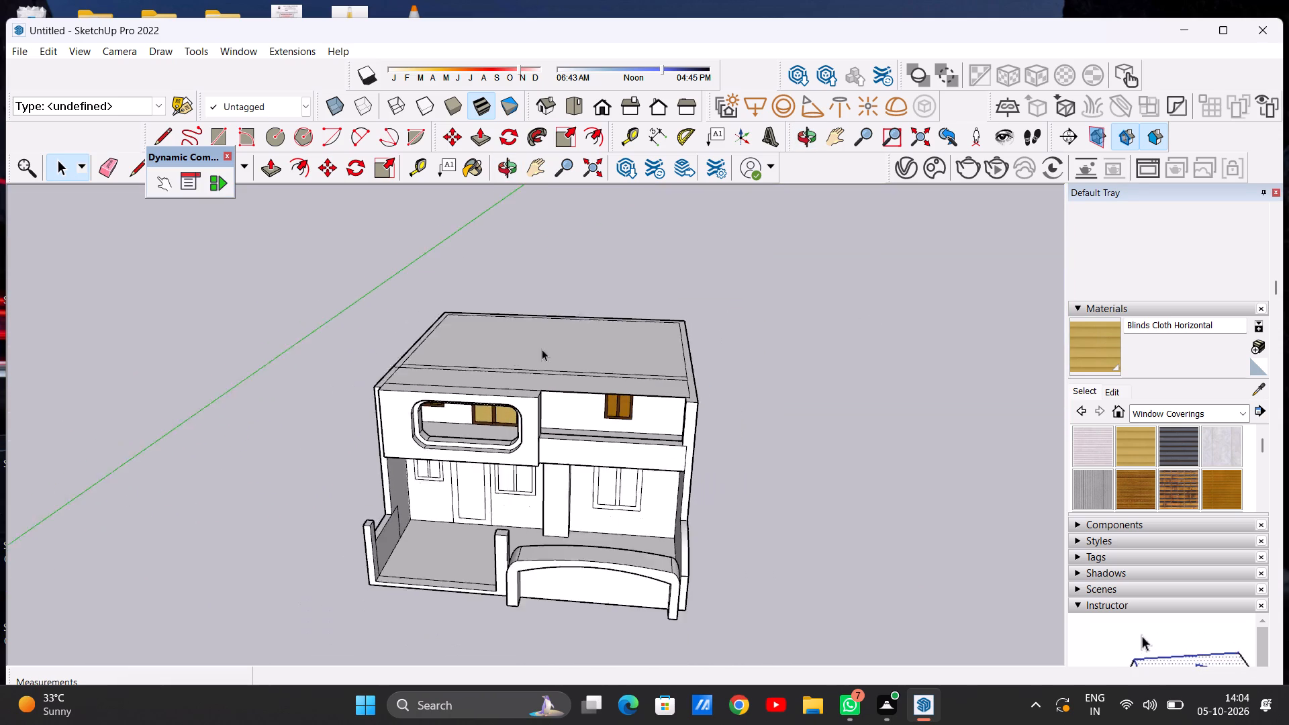
Examine where the balcony's top face meets the side wall at the front corner, from above and from the front.
{"action": "scroll", "coordinate": [542, 349], "scroll_direction": "down", "scroll_amount": 1}
{"action": "middle_click_drag", "start_coordinate": [619, 313], "coordinate": [555, 434]}
{"action": "scroll", "coordinate": [655, 442], "scroll_direction": "up", "scroll_amount": 6}
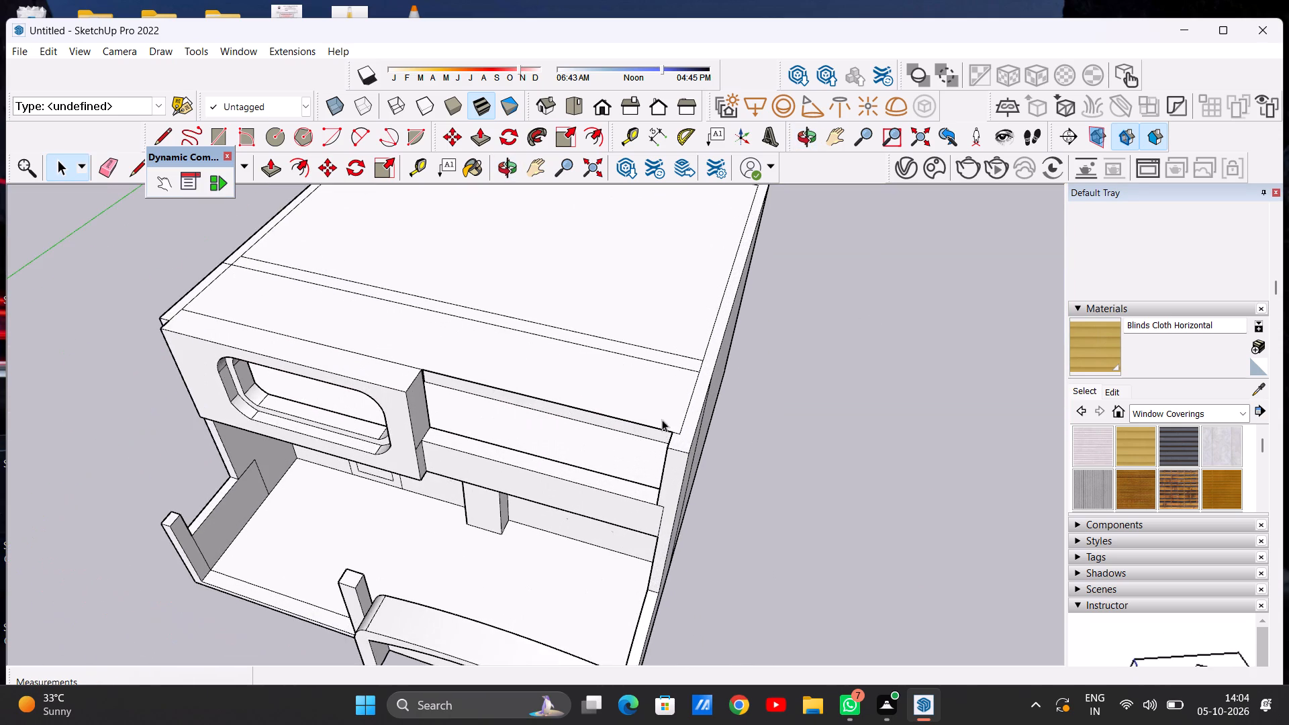
{"action": "scroll", "coordinate": [663, 394], "scroll_direction": "down", "scroll_amount": 6}
{"action": "middle_click_drag", "start_coordinate": [560, 452], "coordinate": [512, 477]}
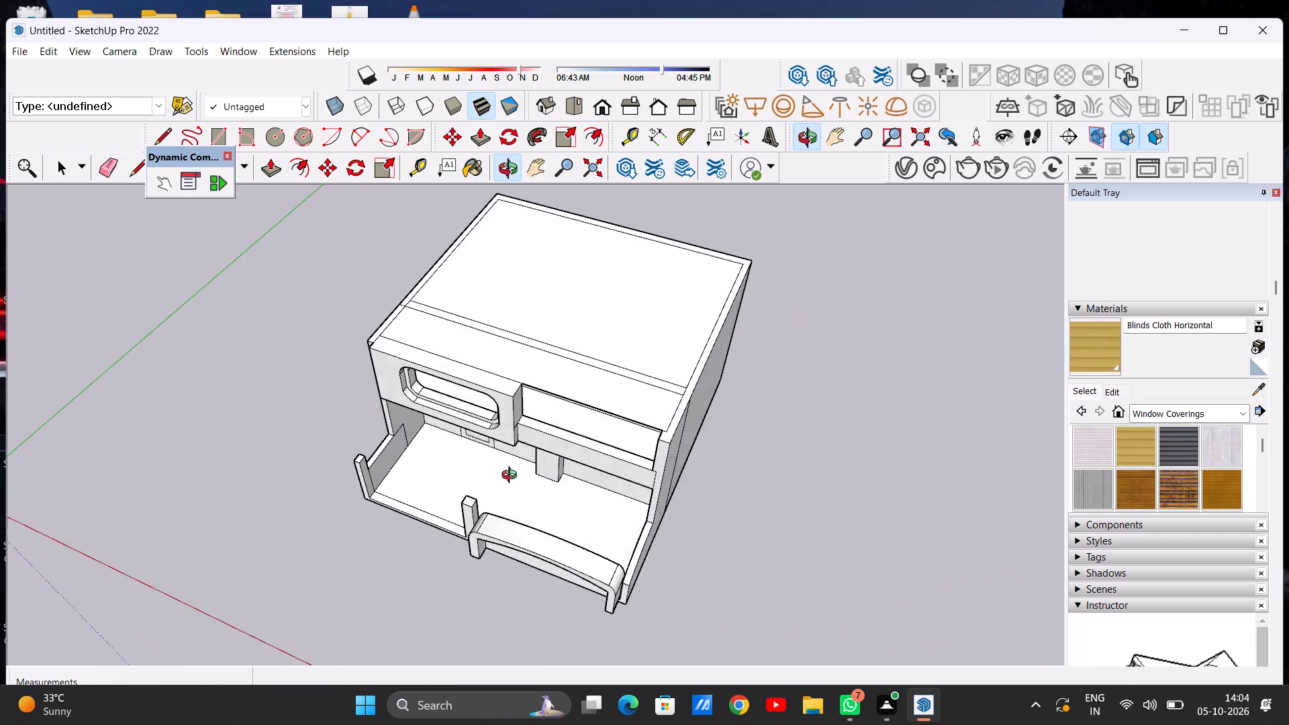
{"action": "middle_click_drag", "start_coordinate": [512, 477], "coordinate": [486, 472]}
{"action": "scroll", "coordinate": [602, 445], "scroll_direction": "up", "scroll_amount": 14}
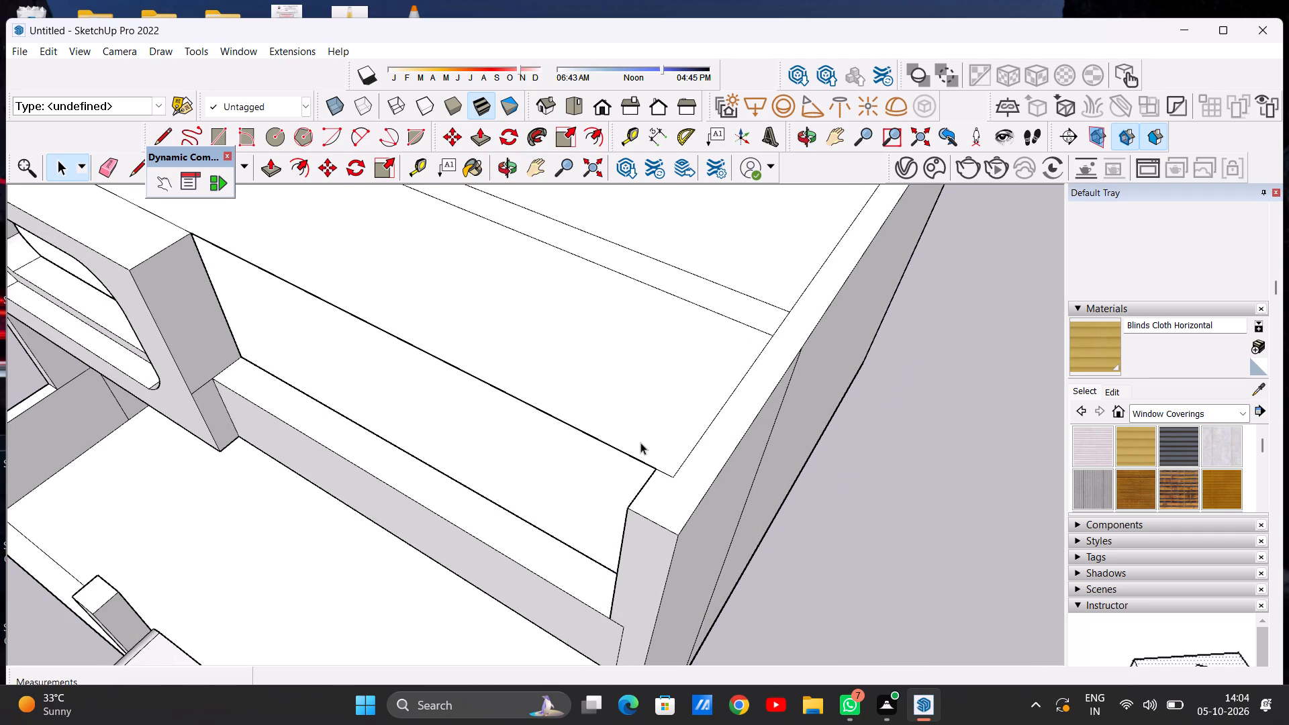
{"action": "scroll", "coordinate": [635, 438], "scroll_direction": "down", "scroll_amount": 4}
{"action": "middle_click_drag", "start_coordinate": [652, 473], "coordinate": [581, 393]}
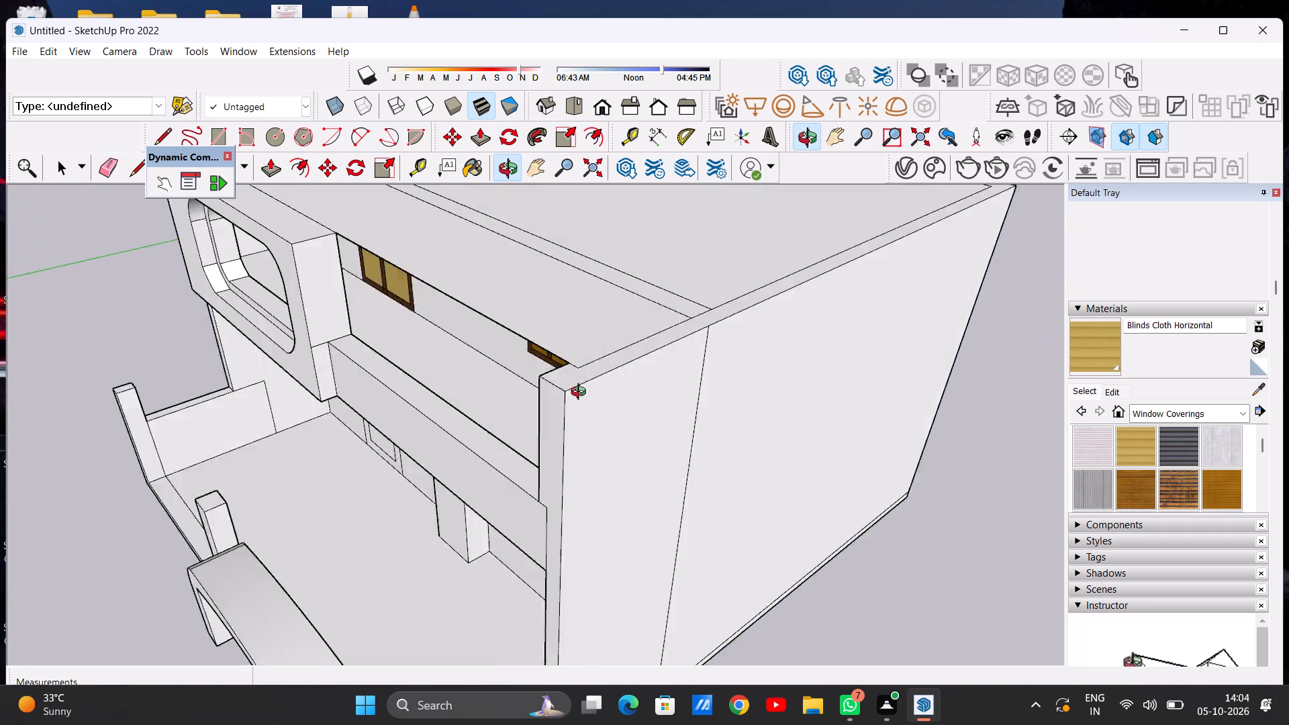
{"action": "middle_click_drag", "start_coordinate": [581, 393], "coordinate": [769, 375]}
{"action": "scroll", "coordinate": [766, 359], "scroll_direction": "down", "scroll_amount": 2}
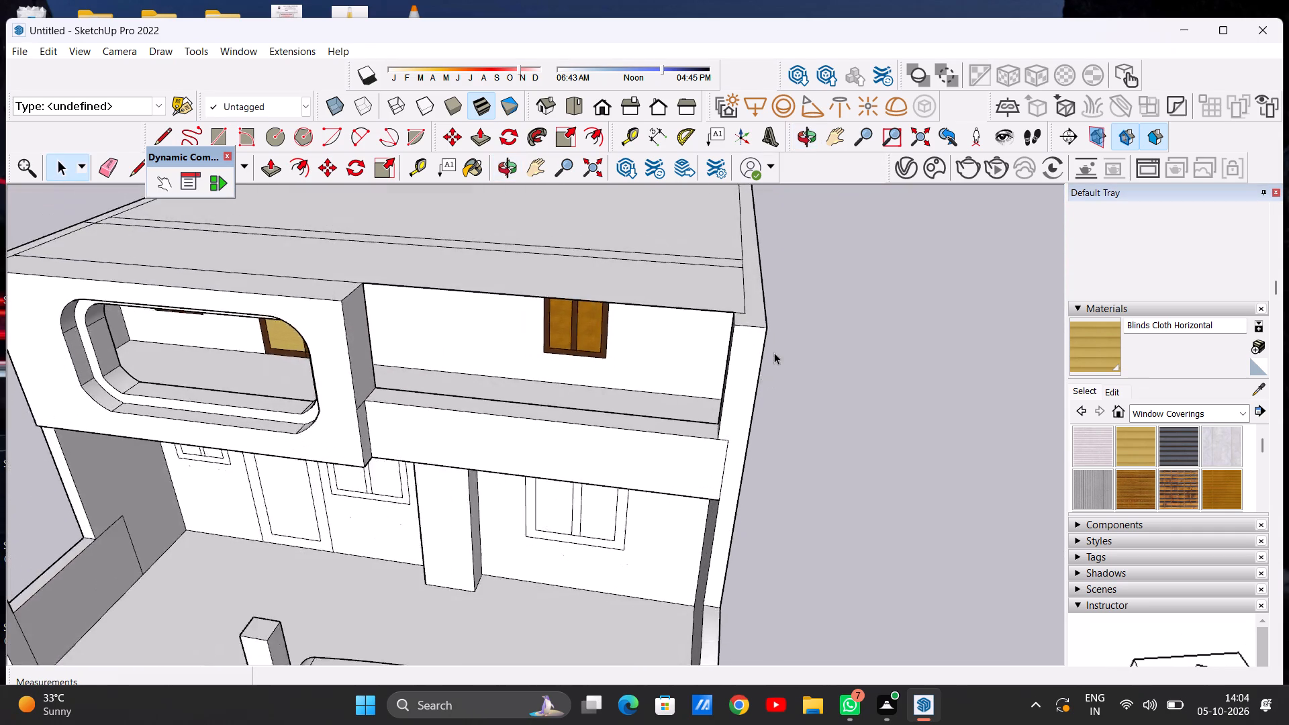
{"action": "scroll", "coordinate": [774, 352], "scroll_direction": "down", "scroll_amount": 11}
{"action": "scroll", "coordinate": [512, 309], "scroll_direction": "up", "scroll_amount": 15}
{"action": "scroll", "coordinate": [426, 360], "scroll_direction": "down", "scroll_amount": 14}
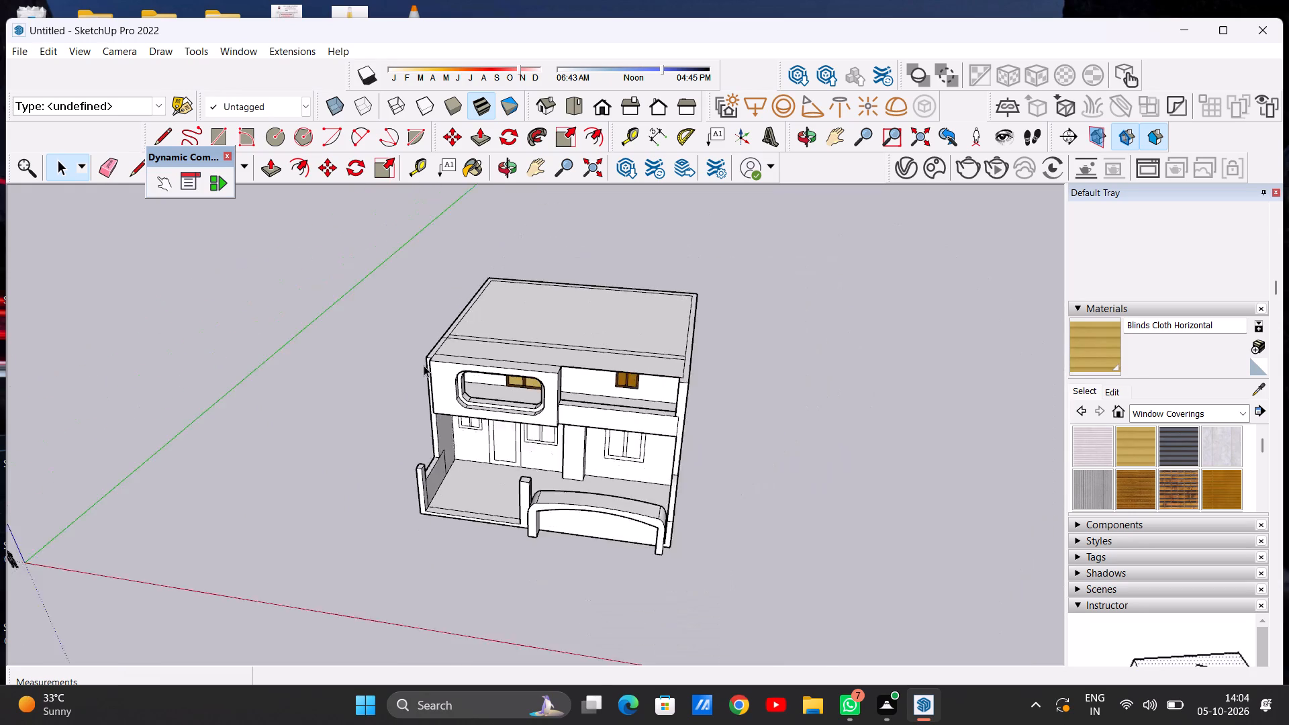
Examine the front corner where the balcony's top face meets the side wall, from above and from the front.
{"action": "scroll", "coordinate": [424, 365], "scroll_direction": "down", "scroll_amount": 5}
{"action": "middle_click_drag", "start_coordinate": [599, 379], "coordinate": [526, 422]}
{"action": "scroll", "coordinate": [581, 356], "scroll_direction": "up", "scroll_amount": 17}
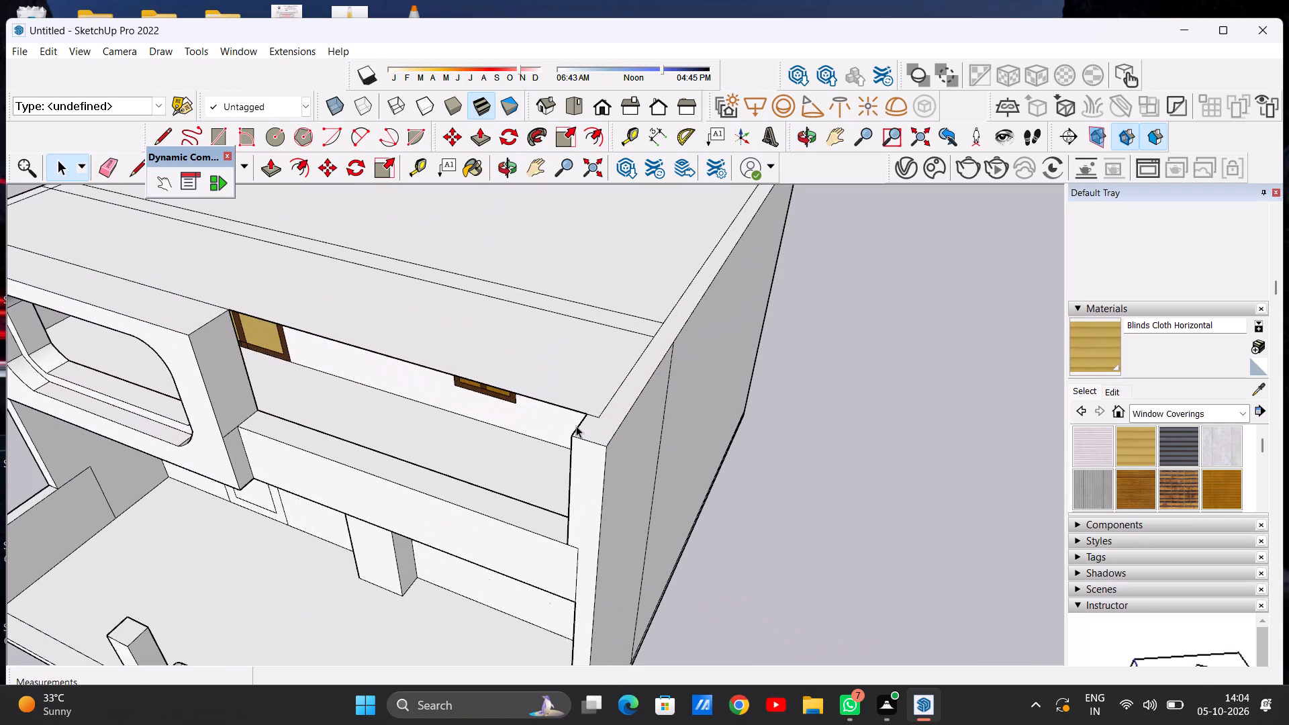
{"action": "scroll", "coordinate": [609, 385], "scroll_direction": "down", "scroll_amount": 5}
{"action": "scroll", "coordinate": [612, 407], "scroll_direction": "up", "scroll_amount": 14}
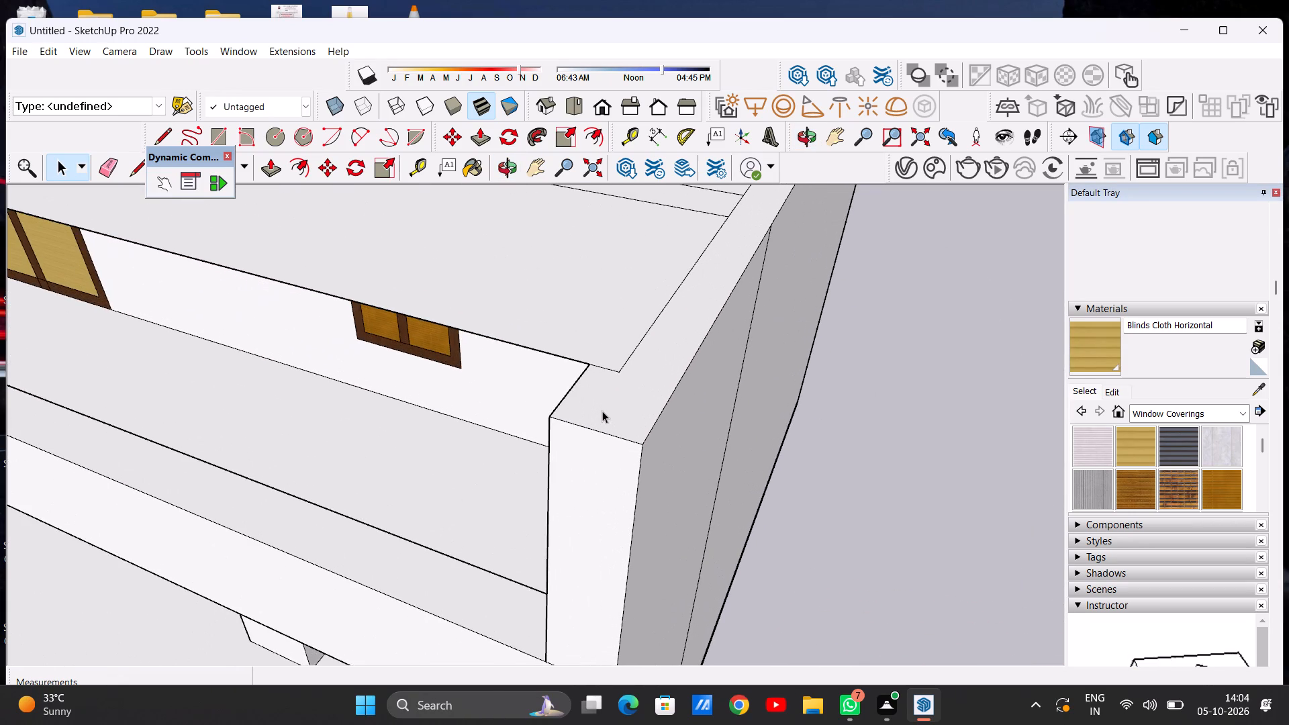
{"action": "scroll", "coordinate": [607, 407], "scroll_direction": "down", "scroll_amount": 6}
{"action": "middle_click_drag", "start_coordinate": [500, 473], "coordinate": [601, 458]}
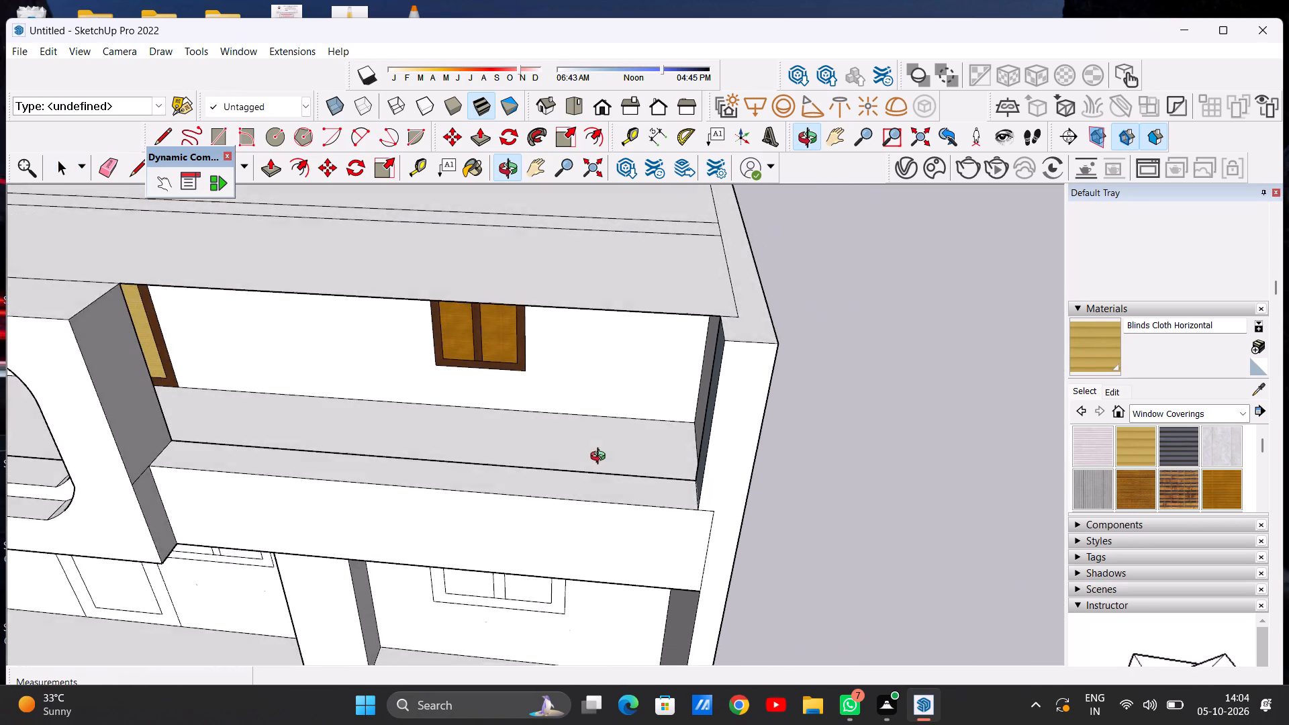
{"action": "middle_click_drag", "start_coordinate": [601, 458], "coordinate": [600, 464]}
{"action": "scroll", "coordinate": [573, 457], "scroll_direction": "down", "scroll_amount": 7}
{"action": "scroll", "coordinate": [657, 413], "scroll_direction": "up", "scroll_amount": 7}
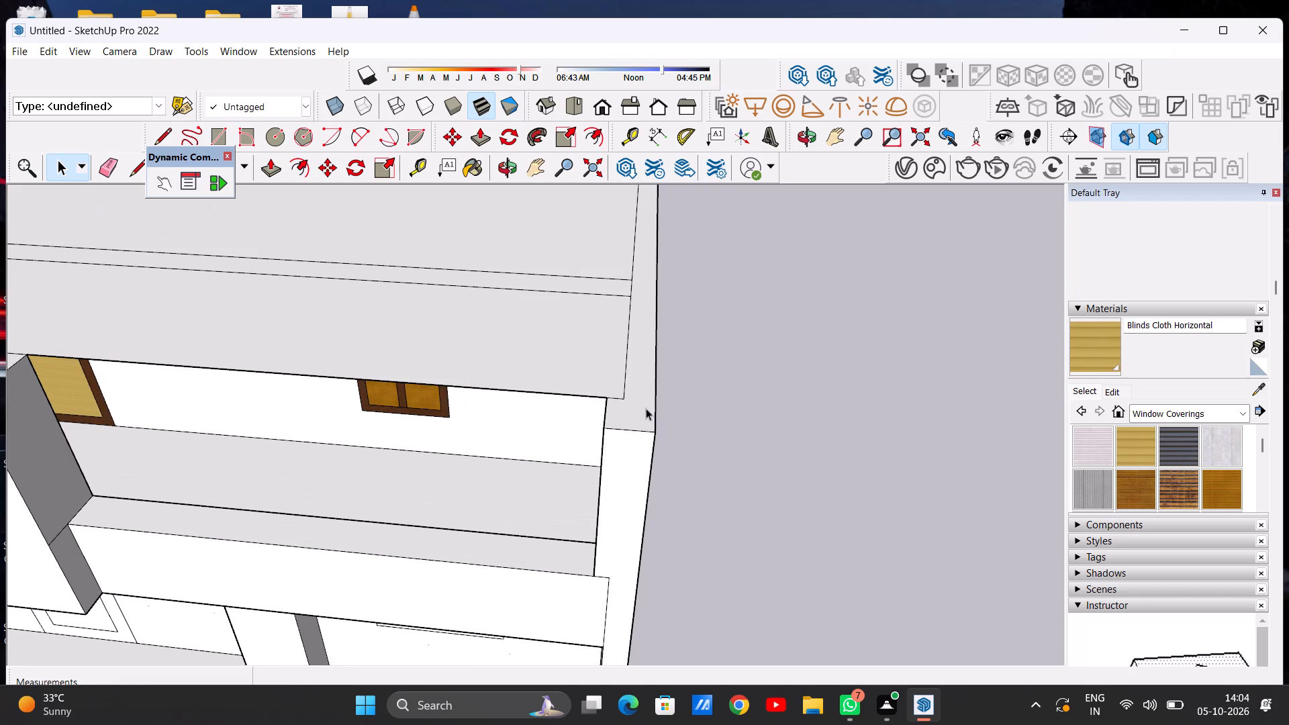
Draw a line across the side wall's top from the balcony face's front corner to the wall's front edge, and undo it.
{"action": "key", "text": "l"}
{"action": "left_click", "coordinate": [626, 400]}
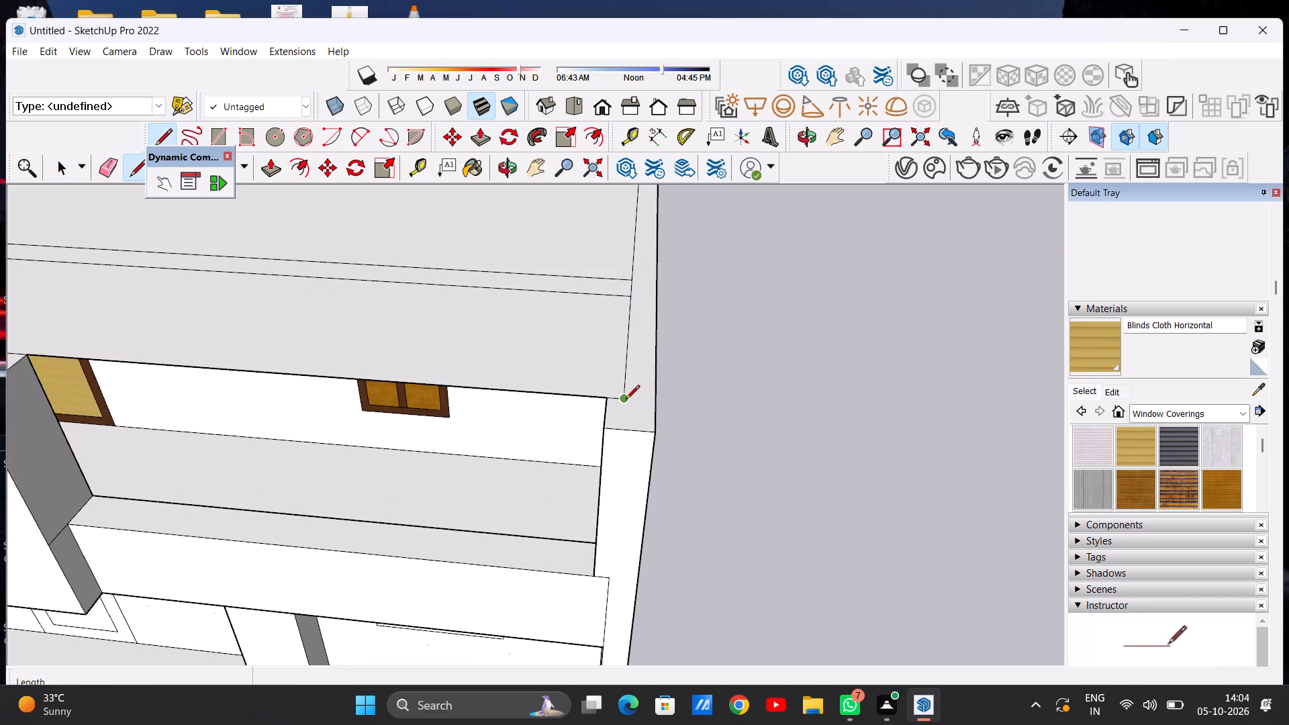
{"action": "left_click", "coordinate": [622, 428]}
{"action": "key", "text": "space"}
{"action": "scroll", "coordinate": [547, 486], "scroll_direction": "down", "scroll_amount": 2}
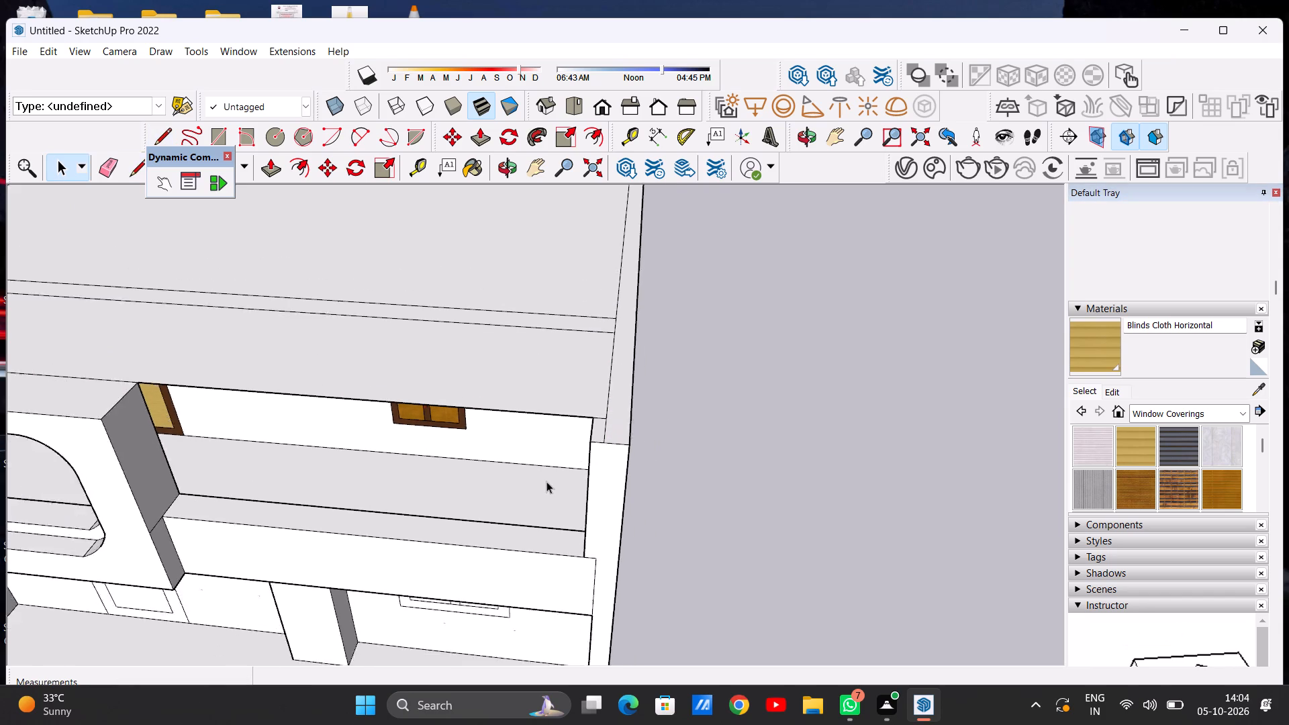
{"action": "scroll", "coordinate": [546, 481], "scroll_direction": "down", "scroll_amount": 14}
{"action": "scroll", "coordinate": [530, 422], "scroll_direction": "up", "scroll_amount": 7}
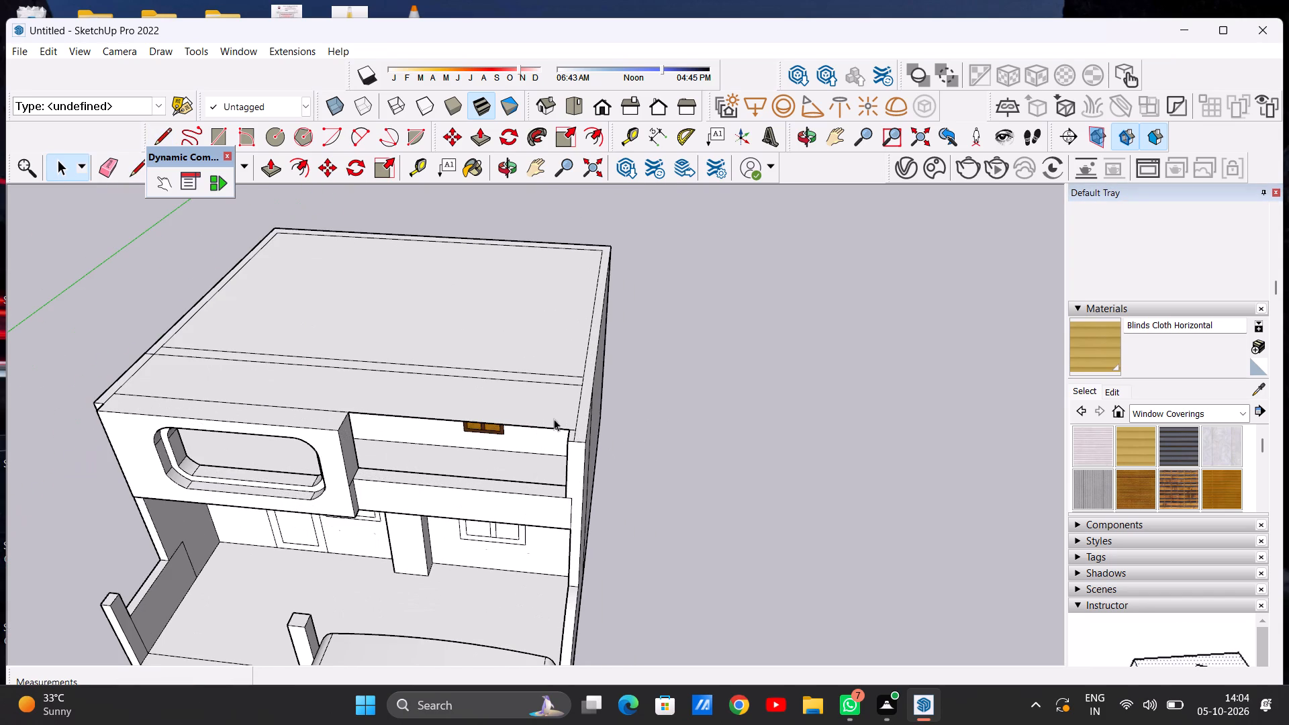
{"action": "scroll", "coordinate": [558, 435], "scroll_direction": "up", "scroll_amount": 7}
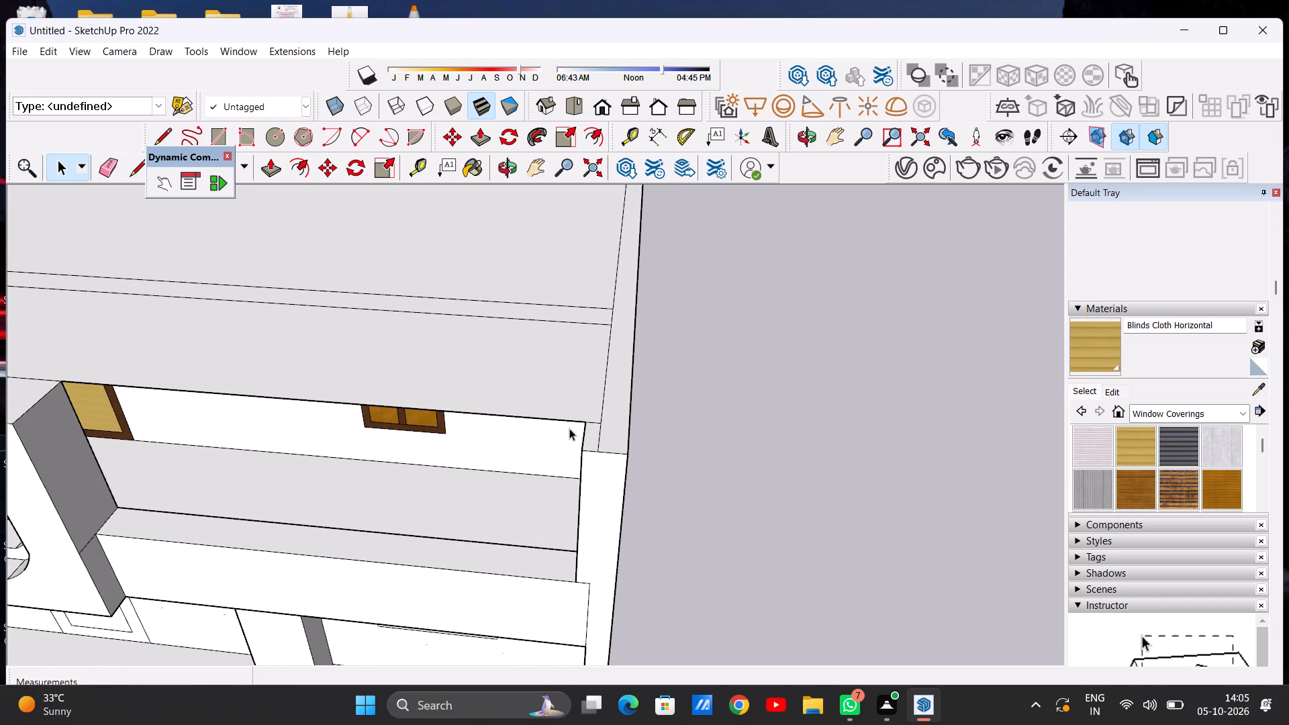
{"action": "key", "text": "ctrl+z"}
Draw a line across the side wall's top from the balcony face's front corner to the wall's outer edge.
{"action": "scroll", "coordinate": [609, 412], "scroll_direction": "up", "scroll_amount": 5}
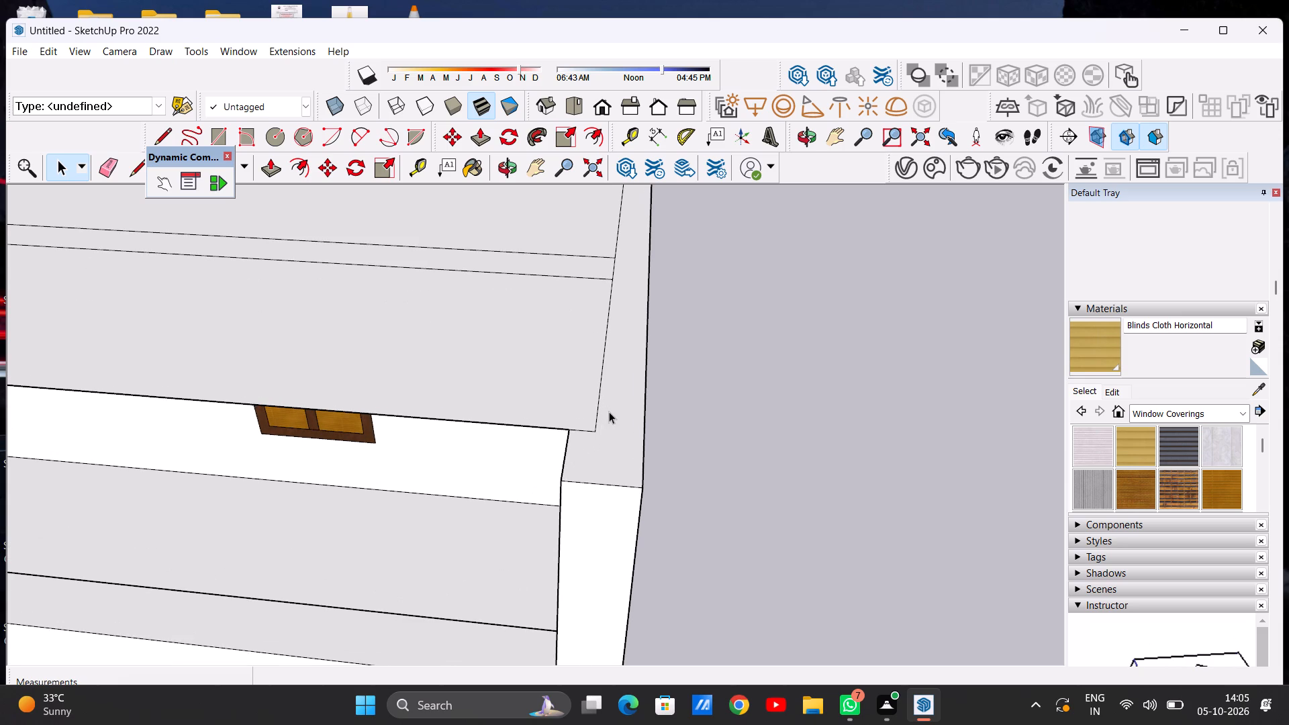
{"action": "key", "text": "l"}
{"action": "left_click", "coordinate": [598, 428]}
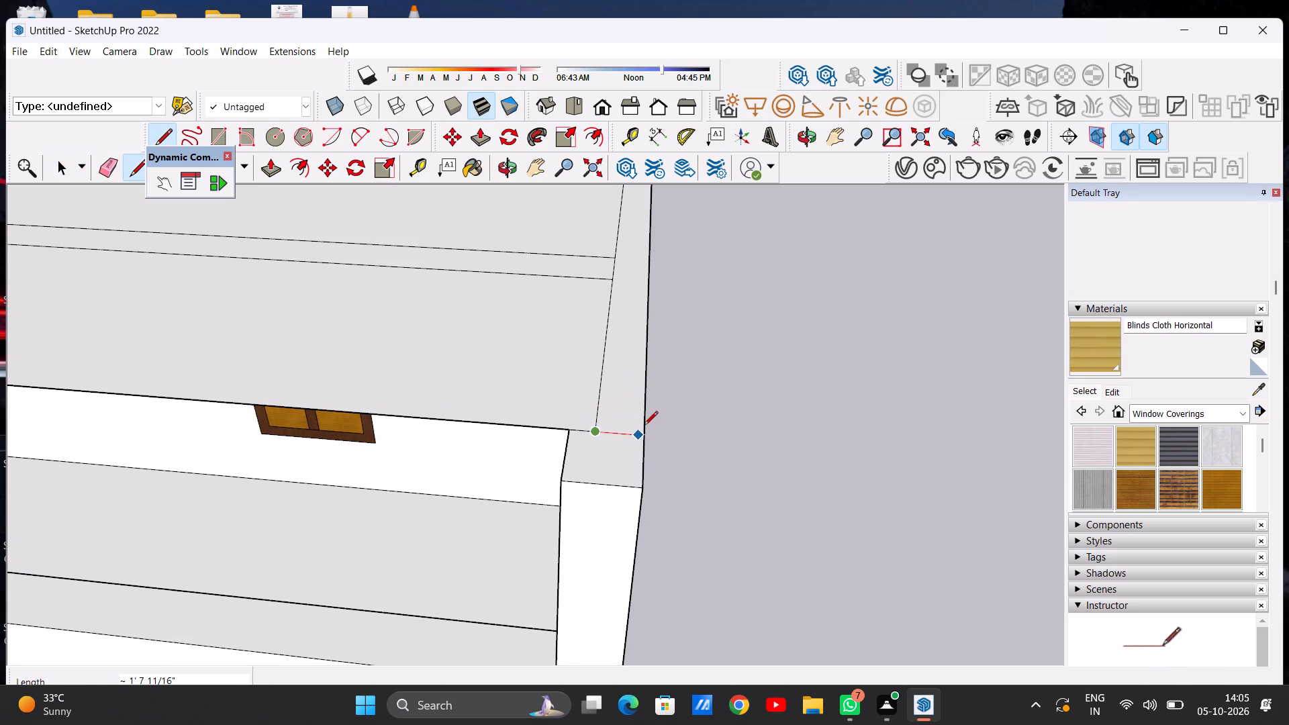
{"action": "left_click", "coordinate": [646, 434]}
{"action": "key", "text": "space"}
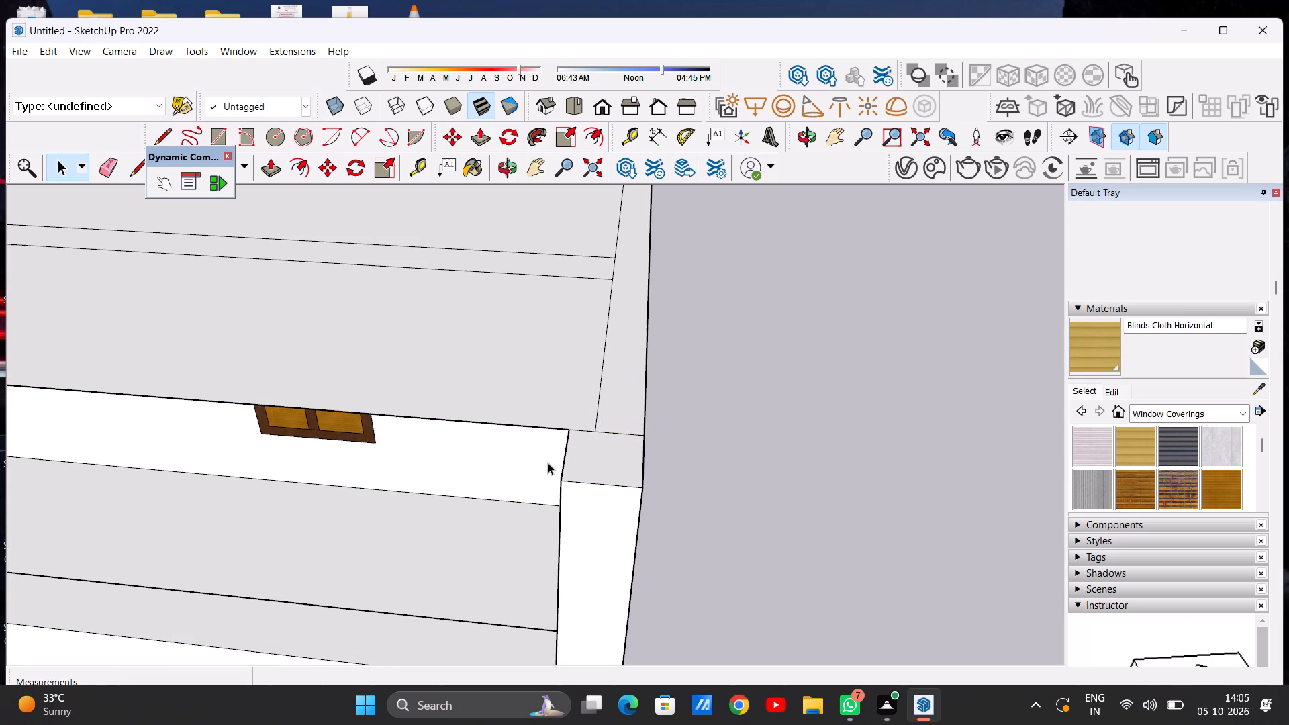
Examine the whole house from the front and above, checking the closed top and the side wall.
{"action": "scroll", "coordinate": [530, 475], "scroll_direction": "down", "scroll_amount": 17}
{"action": "middle_click_drag", "start_coordinate": [539, 495], "coordinate": [510, 429]}
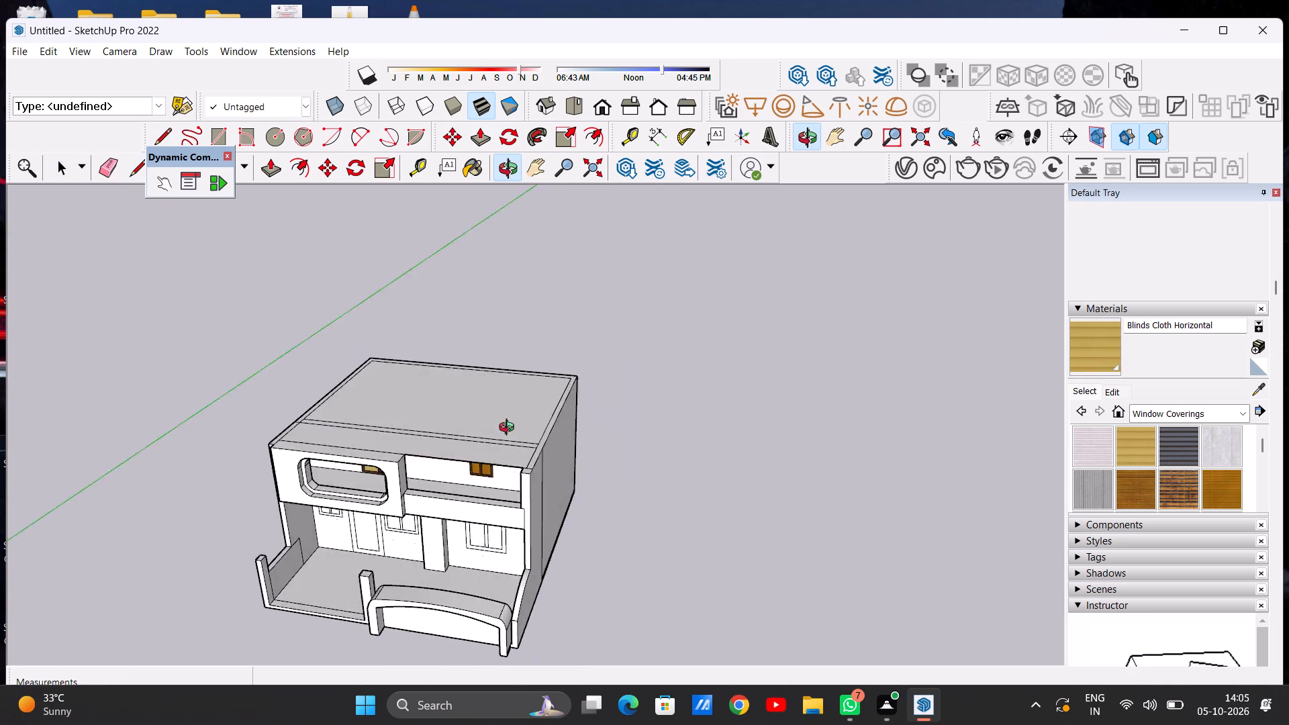
{"action": "middle_click_drag", "start_coordinate": [510, 429], "coordinate": [541, 351]}
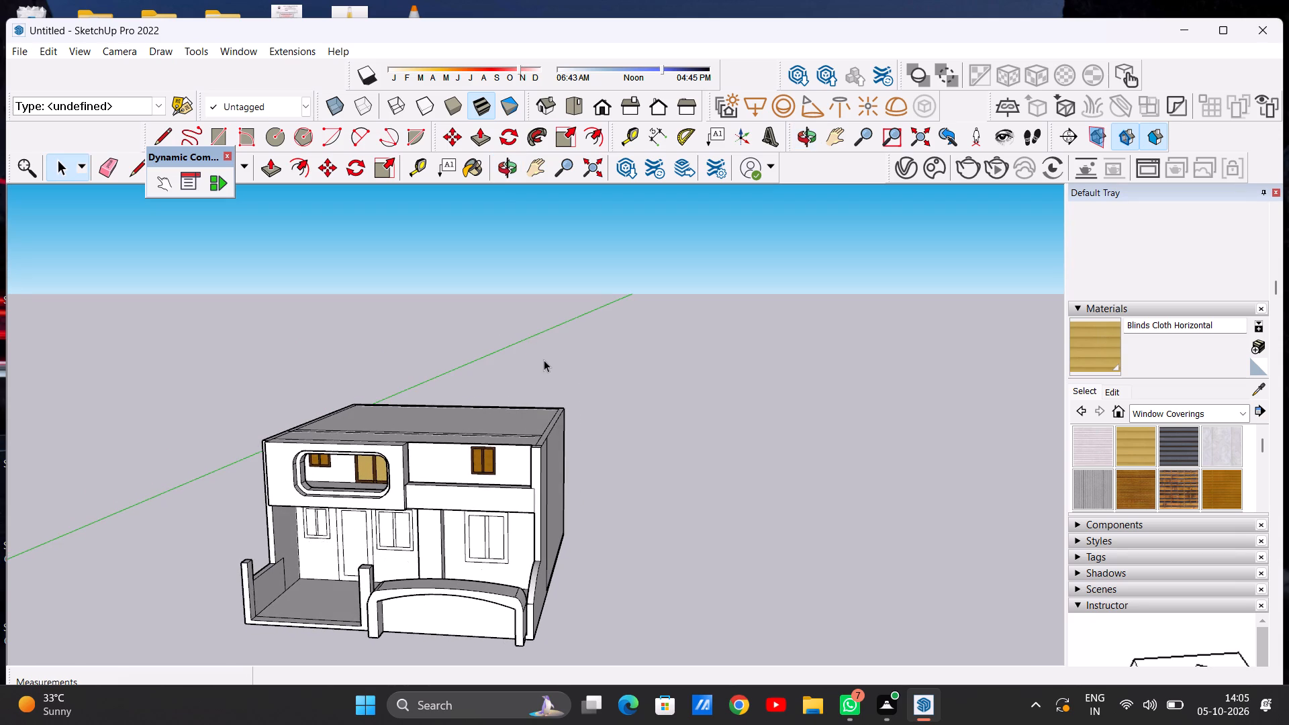
{"action": "scroll", "coordinate": [544, 396], "scroll_direction": "down", "scroll_amount": 4}
{"action": "middle_click_drag", "start_coordinate": [506, 441], "coordinate": [548, 585]}
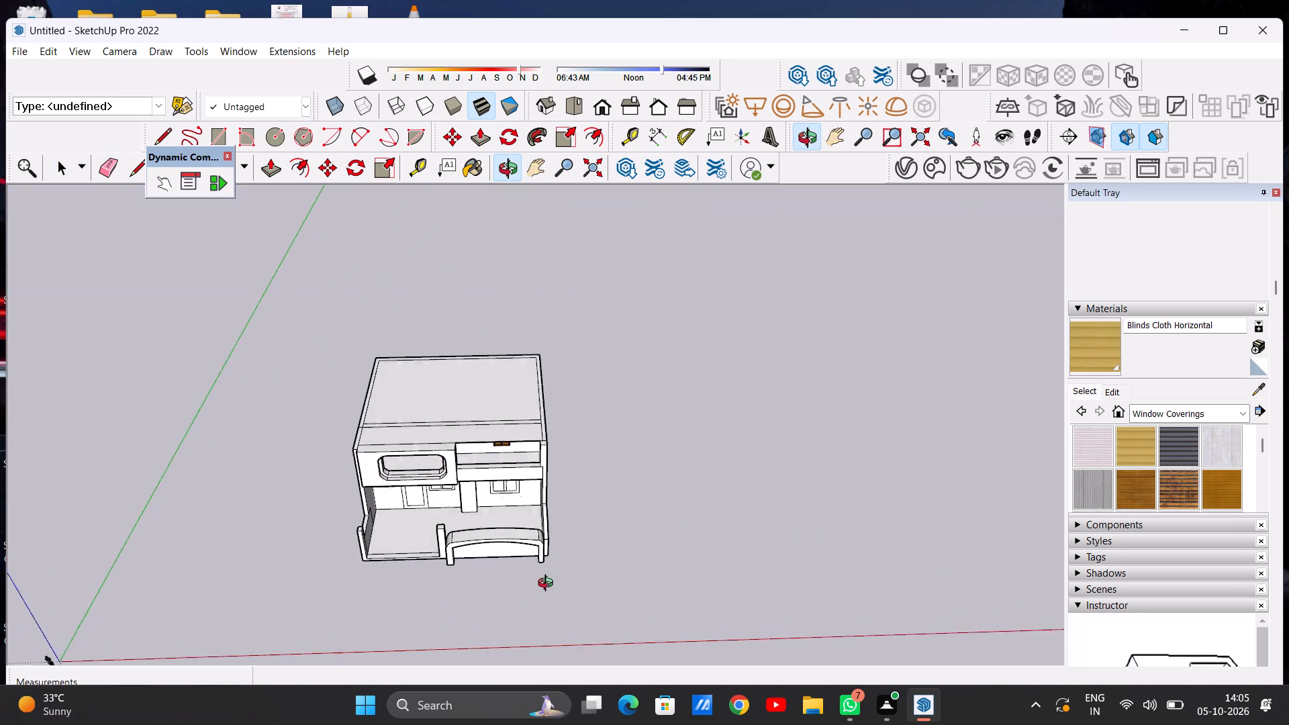
{"action": "middle_click_drag", "start_coordinate": [548, 585], "coordinate": [513, 600]}
{"action": "scroll", "coordinate": [532, 438], "scroll_direction": "up", "scroll_amount": 1}
{"action": "scroll", "coordinate": [536, 431], "scroll_direction": "down", "scroll_amount": 1}
{"action": "scroll", "coordinate": [536, 430], "scroll_direction": "up", "scroll_amount": 9}
{"action": "scroll", "coordinate": [628, 403], "scroll_direction": "down", "scroll_amount": 11}
{"action": "middle_click_drag", "start_coordinate": [595, 425], "coordinate": [582, 425]}
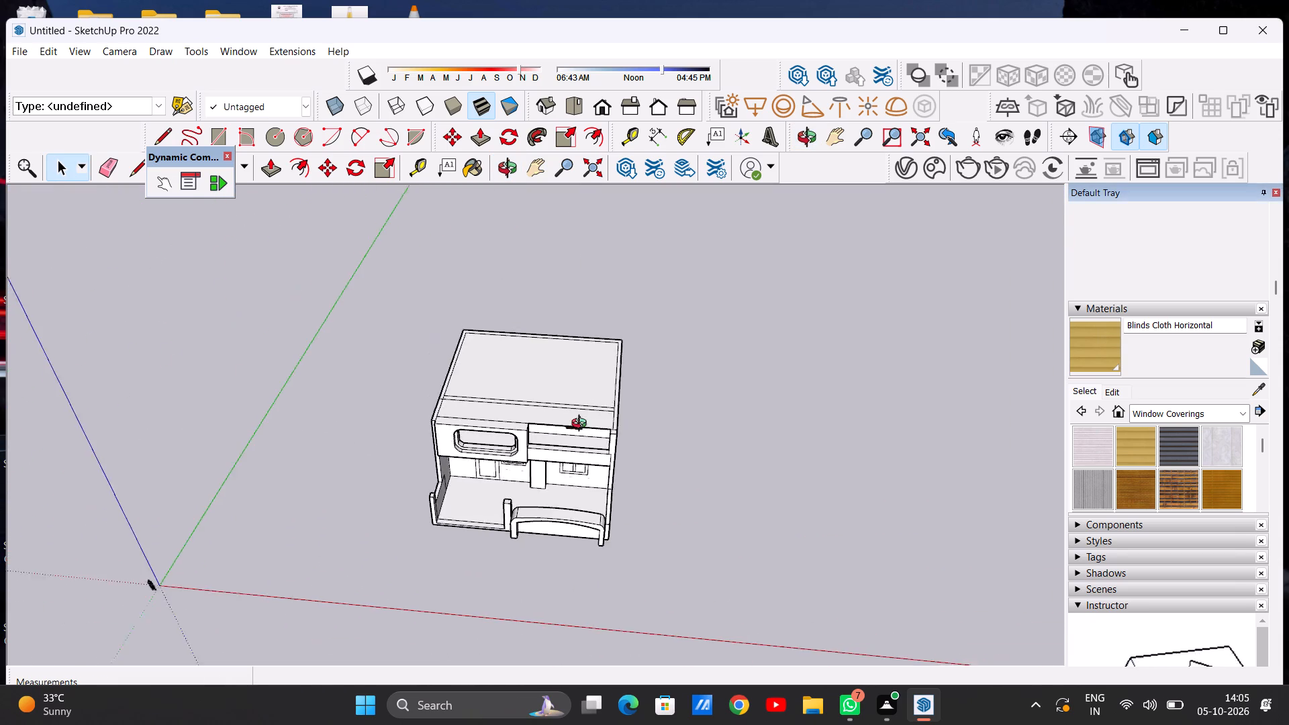
{"action": "middle_click_drag", "start_coordinate": [582, 425], "coordinate": [450, 395]}
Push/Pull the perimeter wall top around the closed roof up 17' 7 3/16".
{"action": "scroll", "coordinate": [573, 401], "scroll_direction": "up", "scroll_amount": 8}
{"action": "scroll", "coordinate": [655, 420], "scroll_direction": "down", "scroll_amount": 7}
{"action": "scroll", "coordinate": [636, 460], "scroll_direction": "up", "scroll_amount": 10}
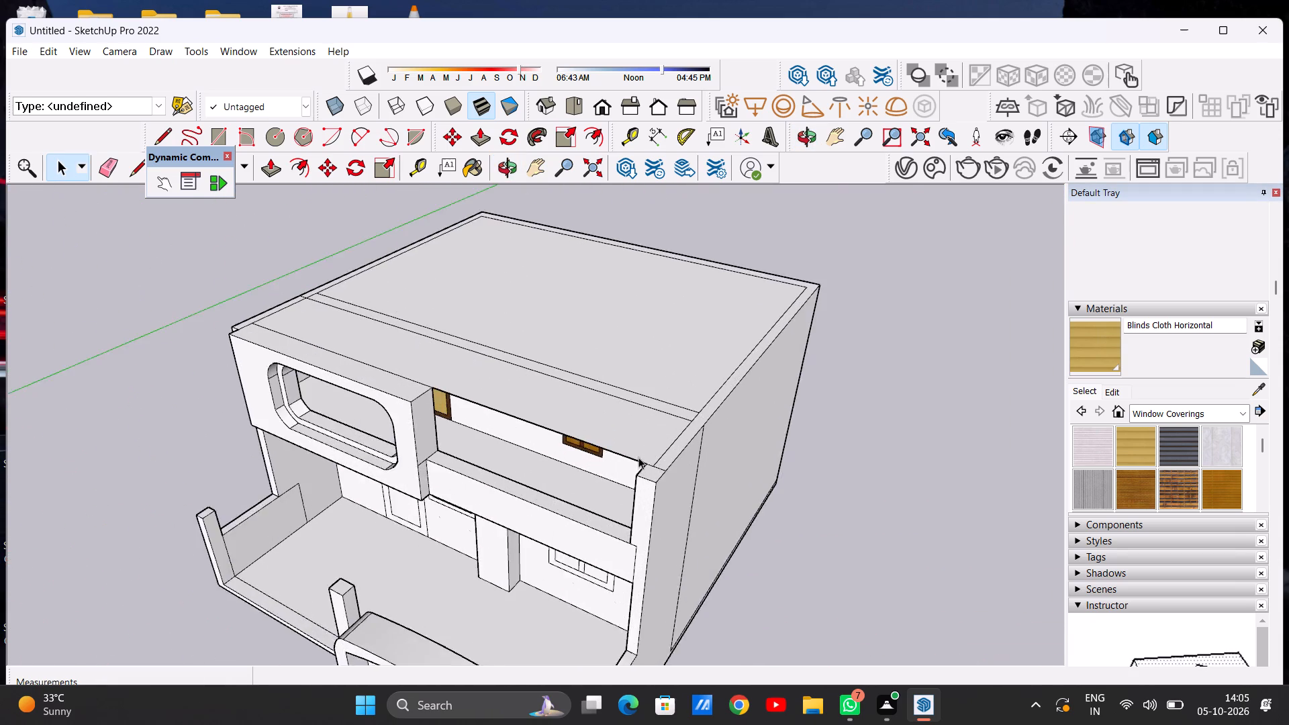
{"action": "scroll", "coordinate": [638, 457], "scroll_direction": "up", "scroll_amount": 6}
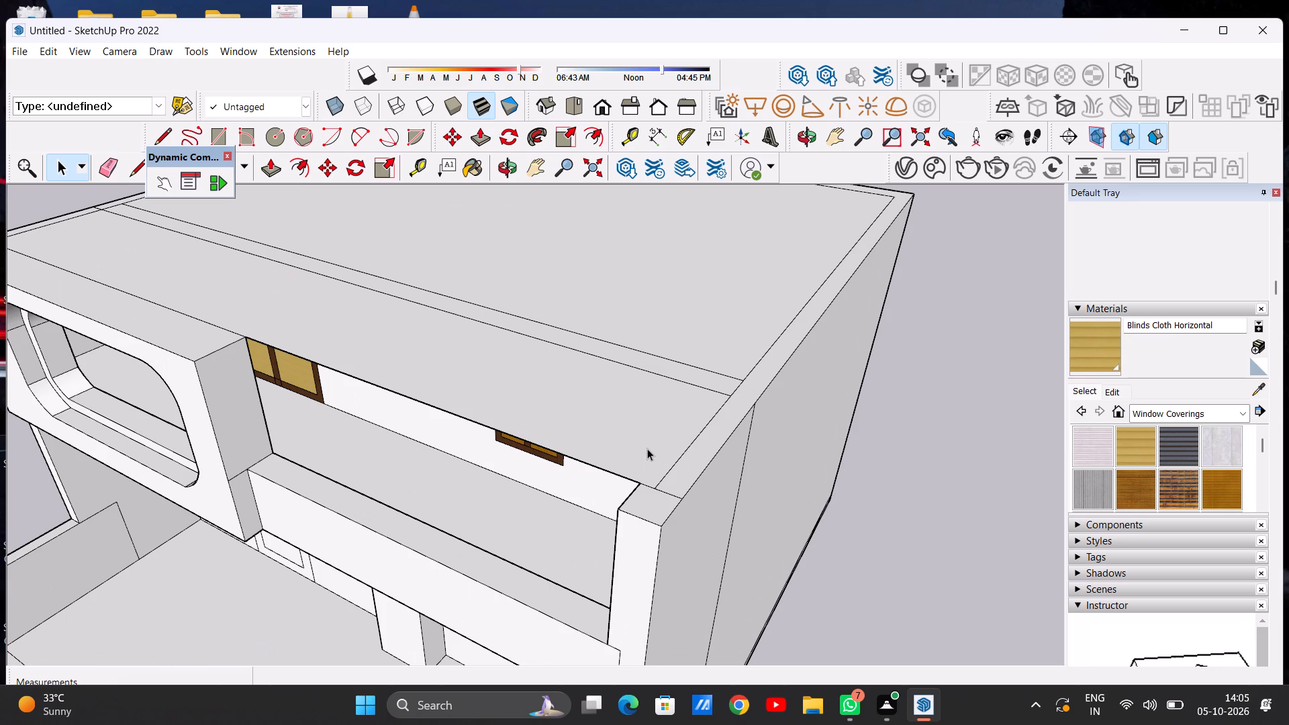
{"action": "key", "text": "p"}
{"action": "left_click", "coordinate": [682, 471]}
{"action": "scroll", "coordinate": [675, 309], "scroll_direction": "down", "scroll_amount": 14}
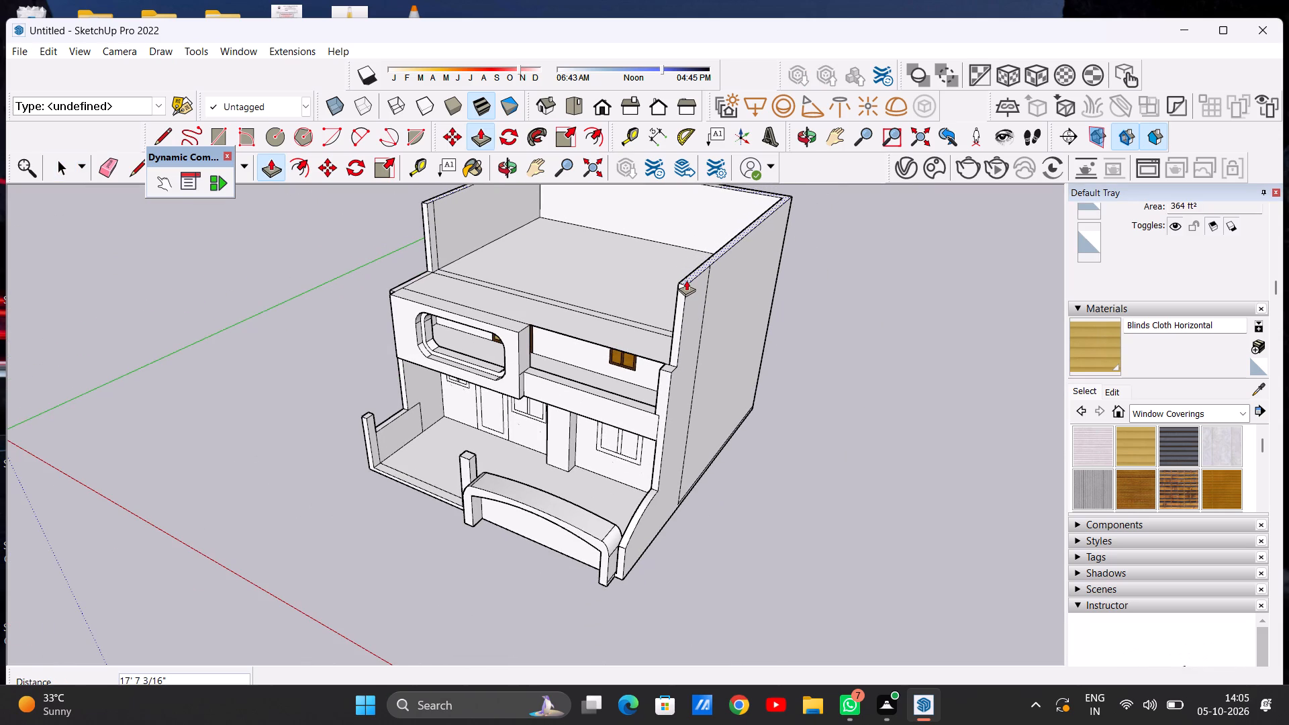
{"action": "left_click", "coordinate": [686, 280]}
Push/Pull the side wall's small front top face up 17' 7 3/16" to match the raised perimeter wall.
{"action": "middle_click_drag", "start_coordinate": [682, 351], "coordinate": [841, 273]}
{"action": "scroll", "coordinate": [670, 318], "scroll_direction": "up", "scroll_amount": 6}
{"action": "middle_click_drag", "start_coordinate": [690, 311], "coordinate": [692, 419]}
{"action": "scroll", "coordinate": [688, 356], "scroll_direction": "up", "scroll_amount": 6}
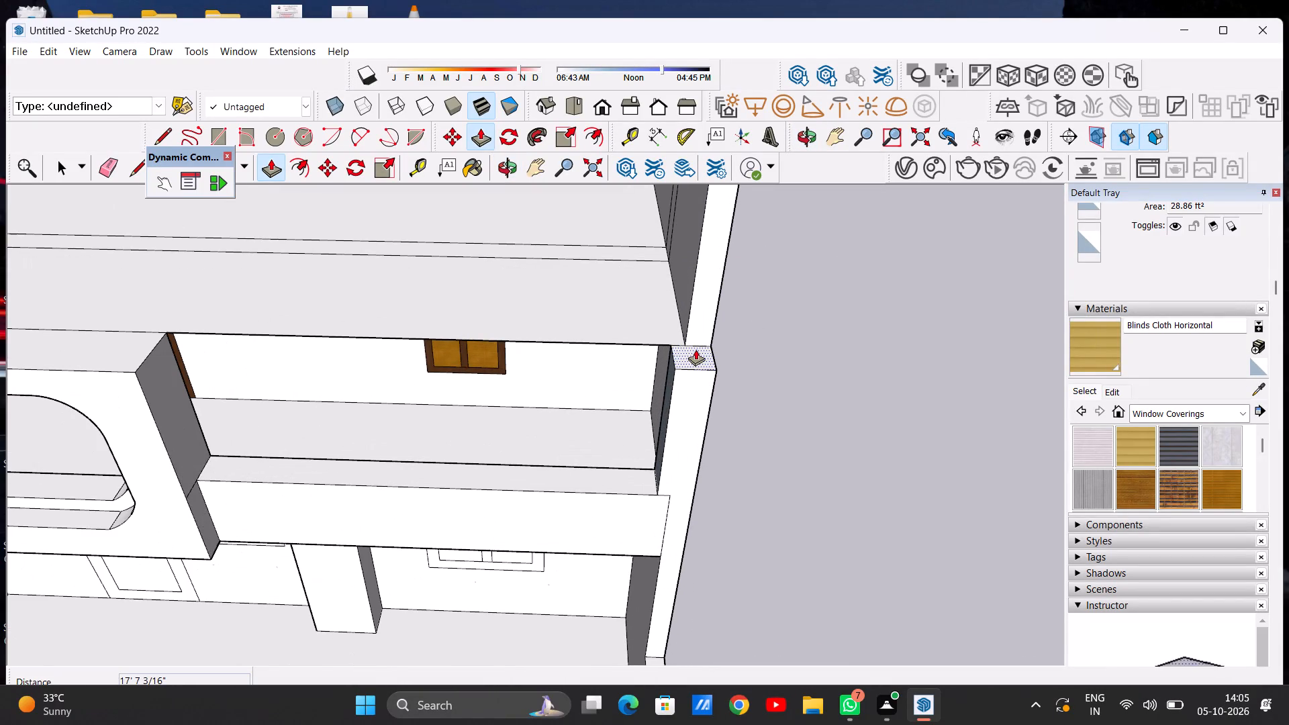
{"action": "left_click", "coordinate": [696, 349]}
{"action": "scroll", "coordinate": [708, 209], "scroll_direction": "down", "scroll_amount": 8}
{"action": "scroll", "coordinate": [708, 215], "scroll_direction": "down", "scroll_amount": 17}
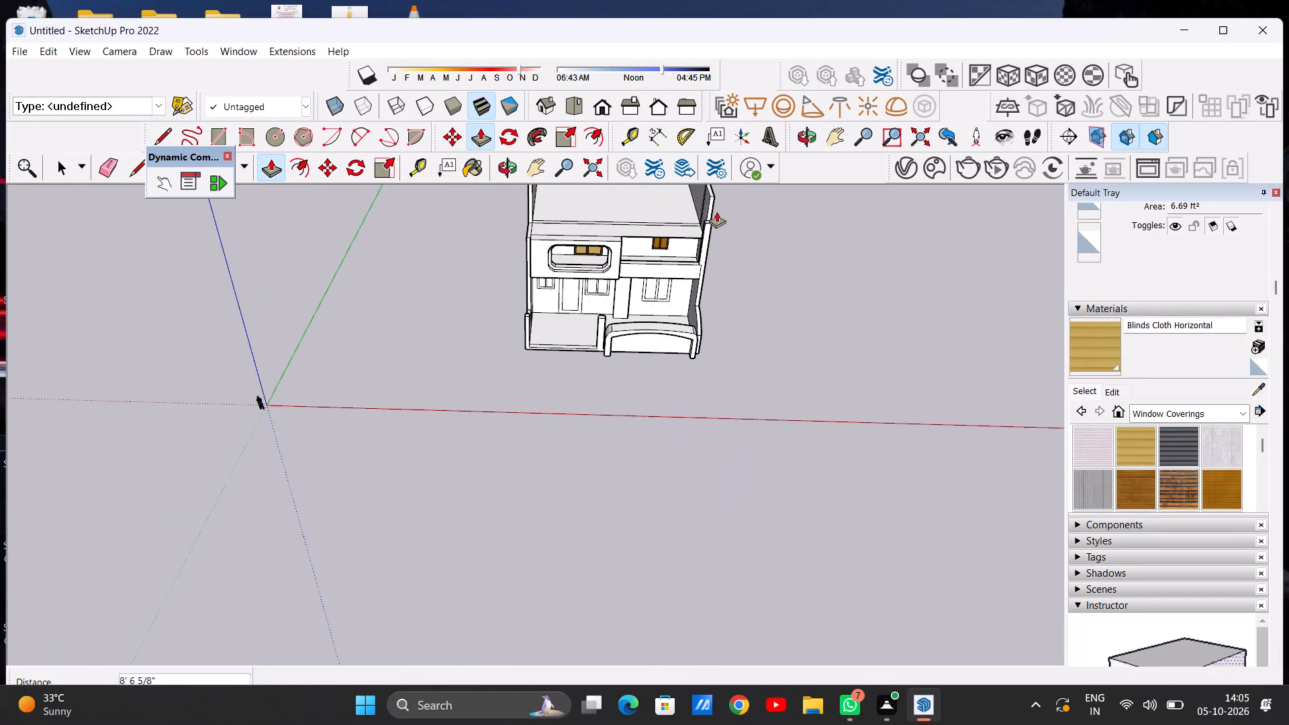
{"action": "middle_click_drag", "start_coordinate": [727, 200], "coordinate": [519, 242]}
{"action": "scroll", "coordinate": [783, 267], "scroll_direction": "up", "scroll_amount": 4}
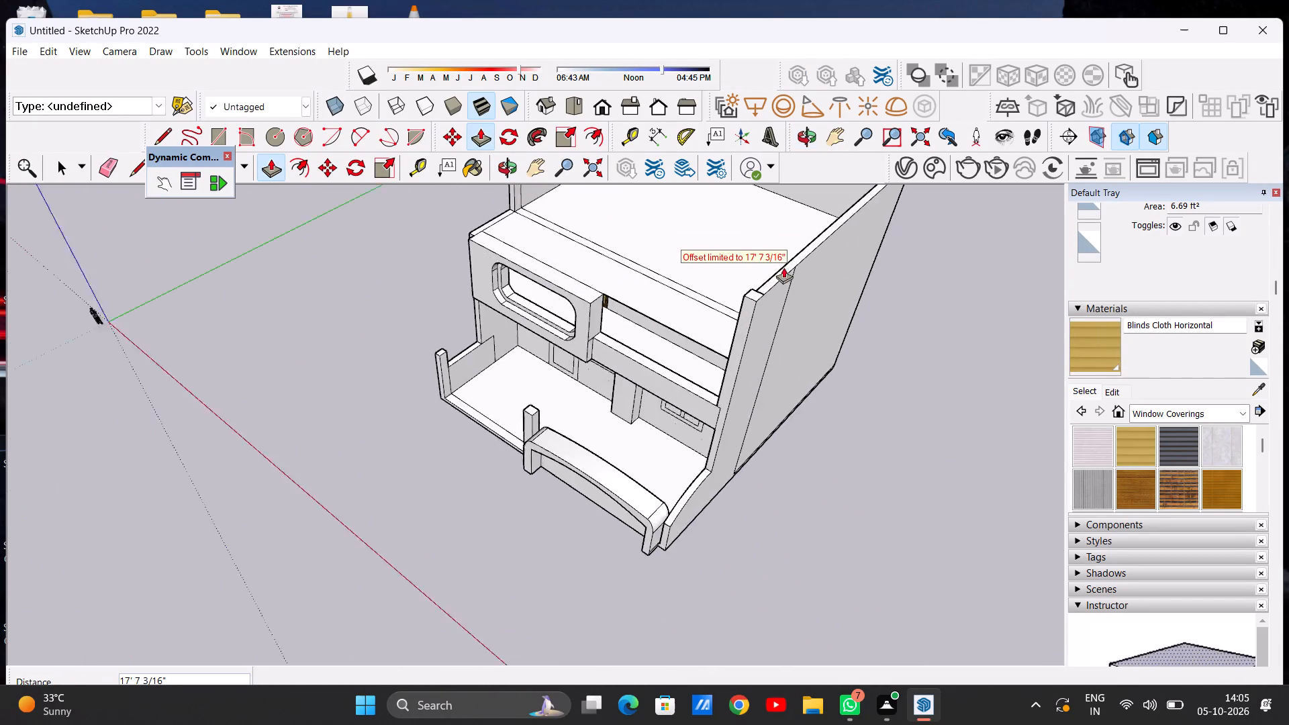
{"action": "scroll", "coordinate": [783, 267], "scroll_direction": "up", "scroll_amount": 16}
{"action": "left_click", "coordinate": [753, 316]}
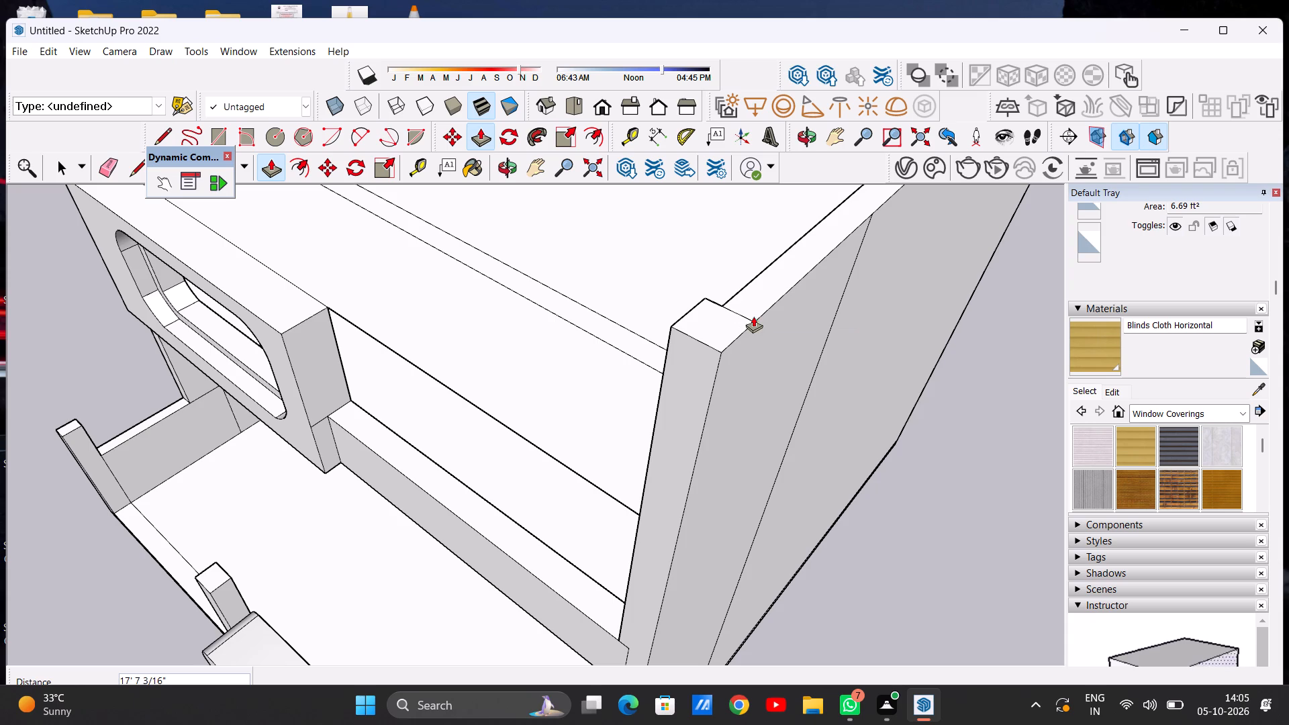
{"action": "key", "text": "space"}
Examine the house with its raised perimeter walls from the front and slightly above.
{"action": "scroll", "coordinate": [685, 405], "scroll_direction": "down", "scroll_amount": 13}
{"action": "middle_click_drag", "start_coordinate": [657, 404], "coordinate": [775, 185]}
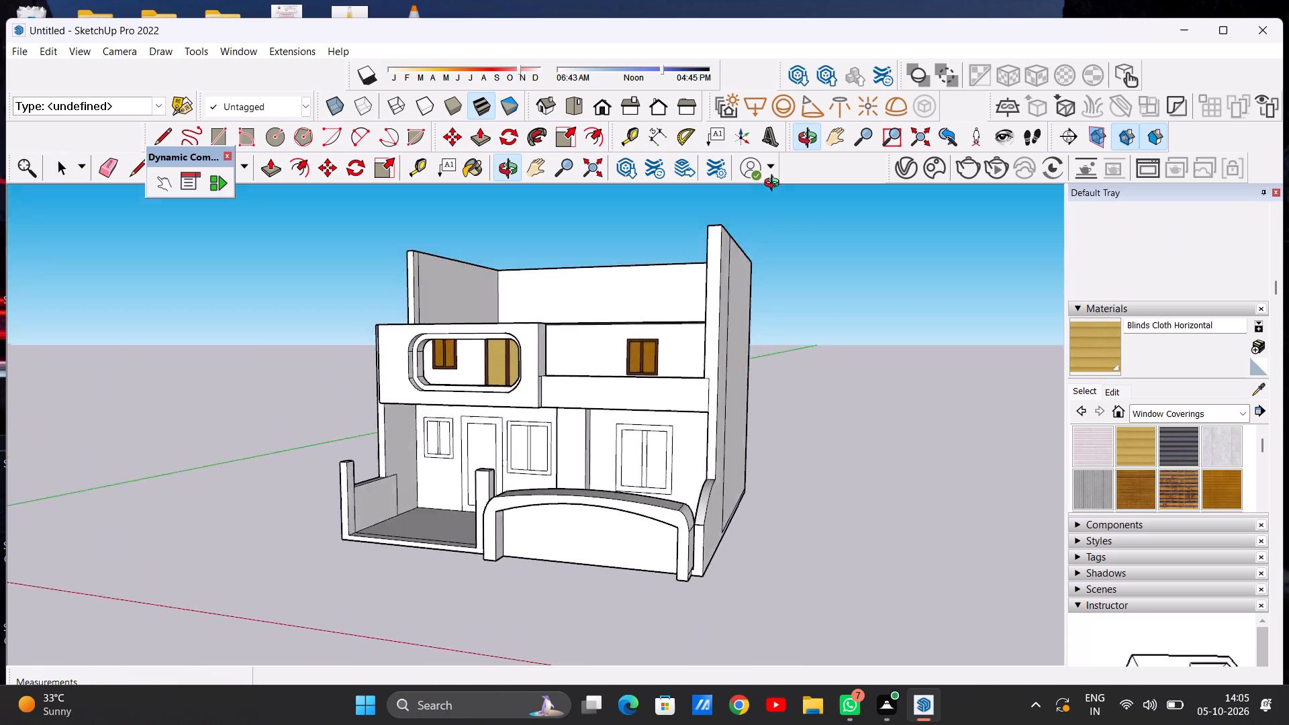
{"action": "middle_click_drag", "start_coordinate": [775, 185], "coordinate": [845, 256]}
{"action": "scroll", "coordinate": [659, 309], "scroll_direction": "down", "scroll_amount": 4}
{"action": "scroll", "coordinate": [698, 305], "scroll_direction": "up", "scroll_amount": 4}
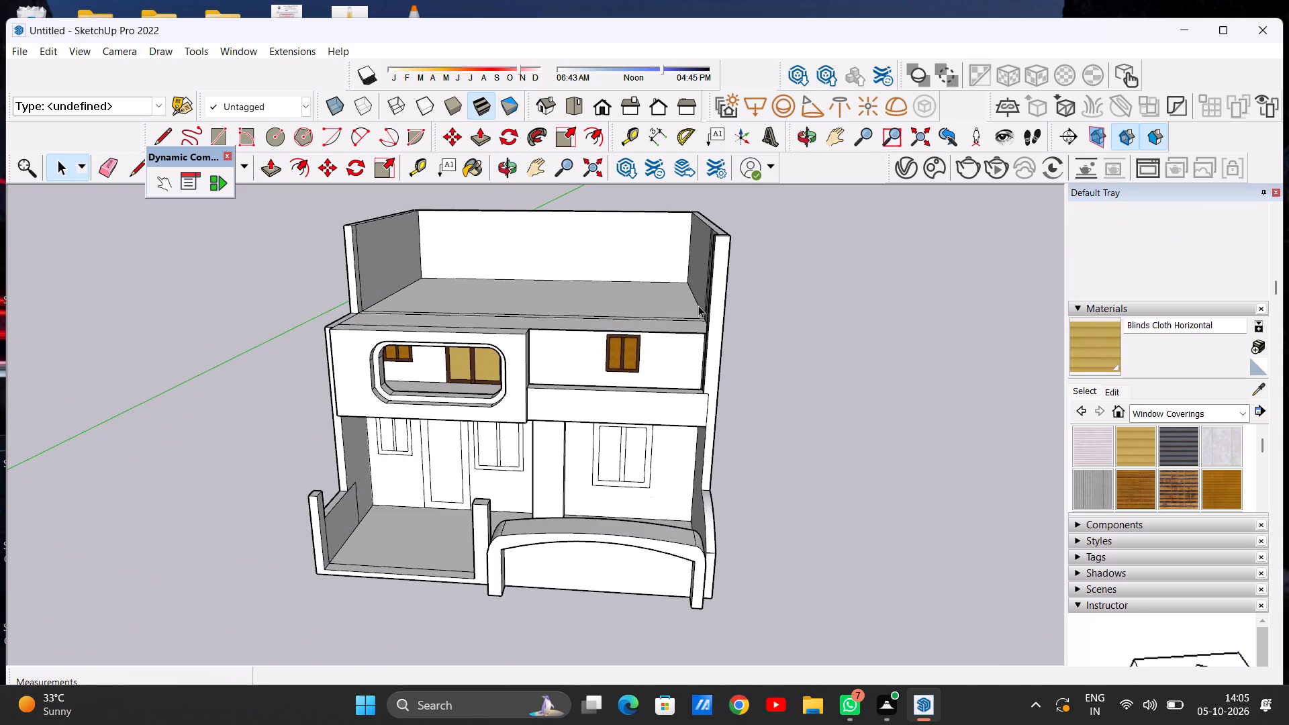
{"action": "scroll", "coordinate": [654, 338], "scroll_direction": "up", "scroll_amount": 3}
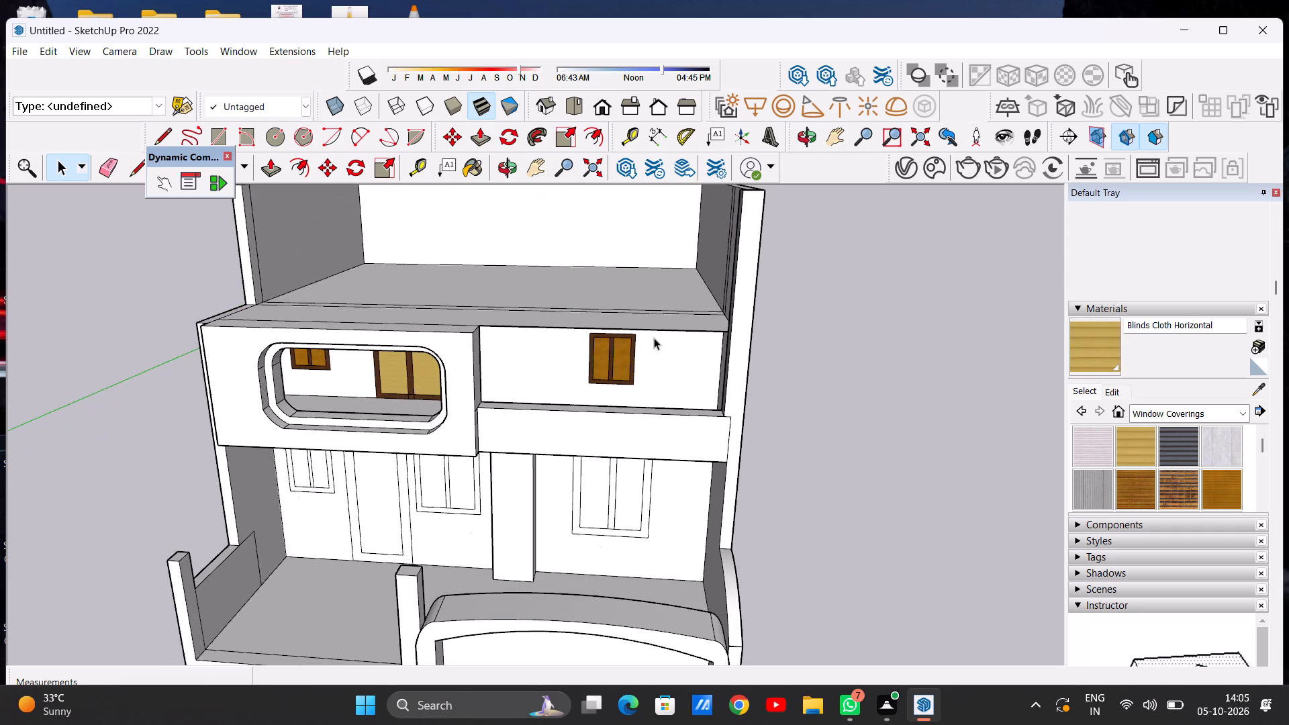
{"action": "scroll", "coordinate": [688, 328], "scroll_direction": "down", "scroll_amount": 5}
{"action": "scroll", "coordinate": [632, 320], "scroll_direction": "up", "scroll_amount": 1}
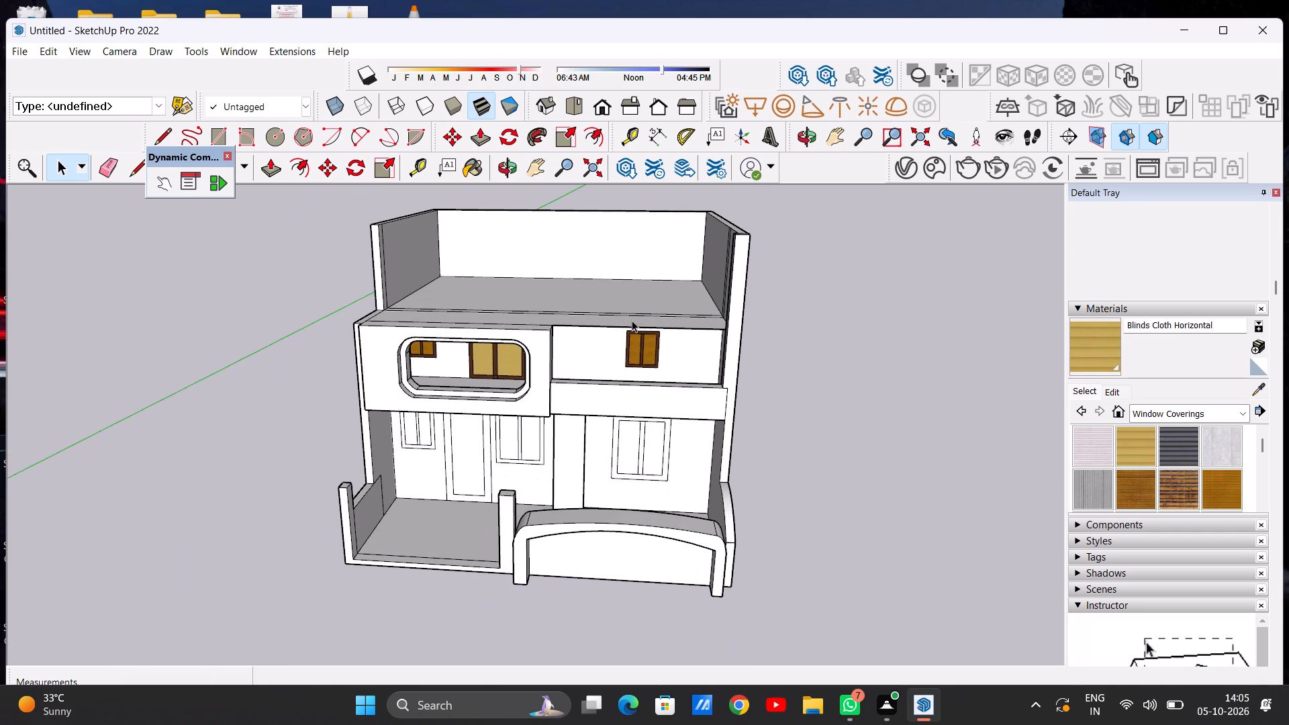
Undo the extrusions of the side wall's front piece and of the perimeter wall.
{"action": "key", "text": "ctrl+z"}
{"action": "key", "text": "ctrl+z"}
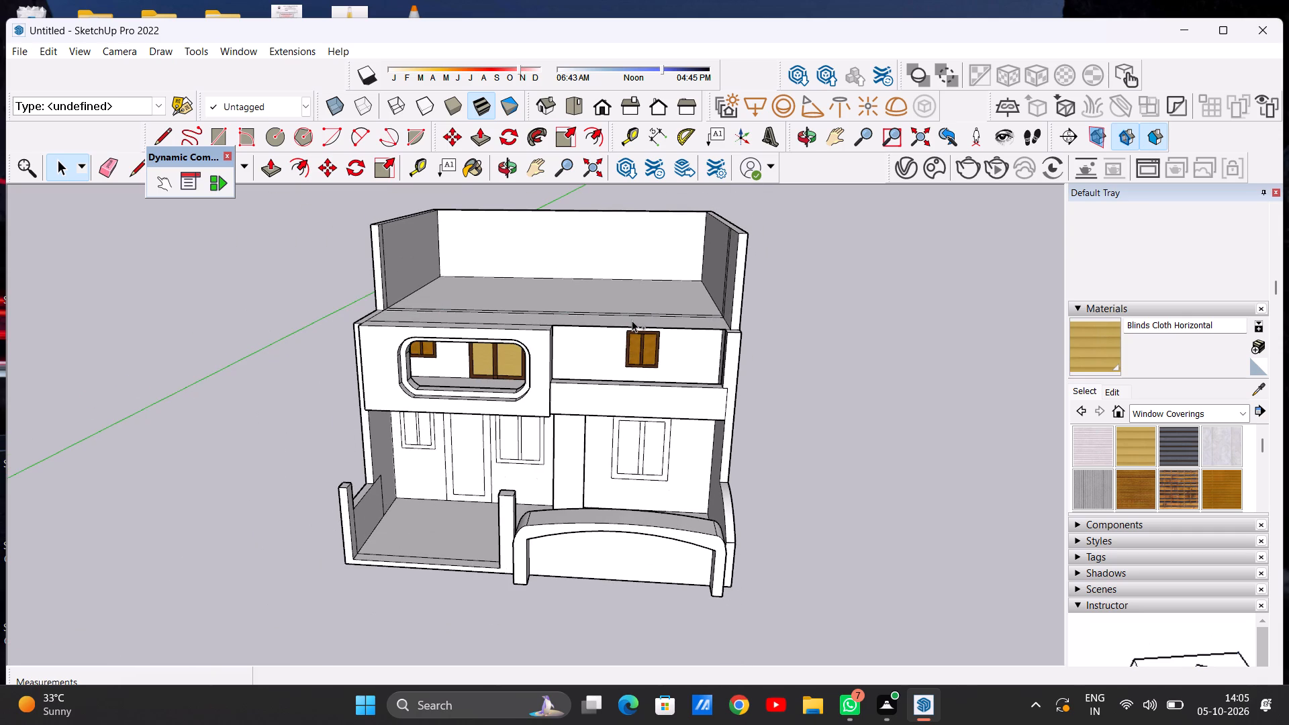
Draw a line about 11' 7" long across the balcony's top face, from the rounded-opening block's inner corner back to the room wall.
{"action": "middle_click_drag", "start_coordinate": [611, 346], "coordinate": [608, 427]}
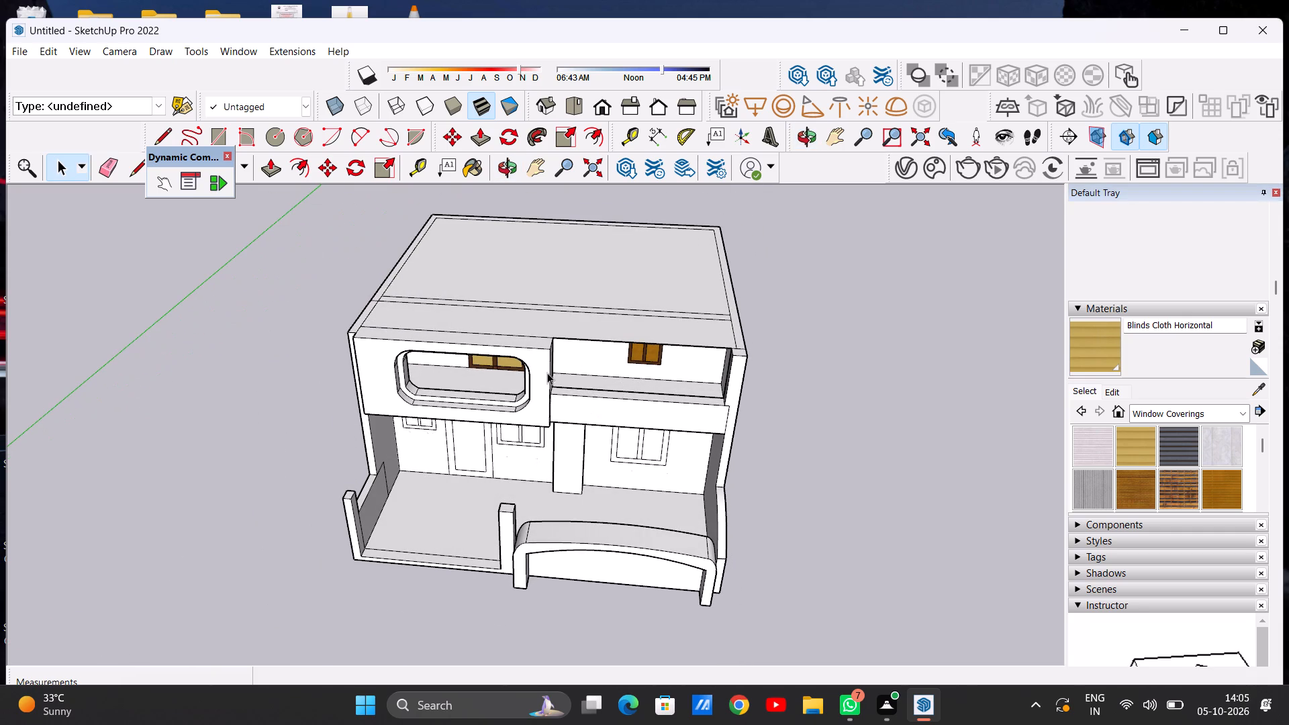
{"action": "scroll", "coordinate": [550, 355], "scroll_direction": "up", "scroll_amount": 2}
{"action": "middle_click_drag", "start_coordinate": [542, 326], "coordinate": [544, 336]}
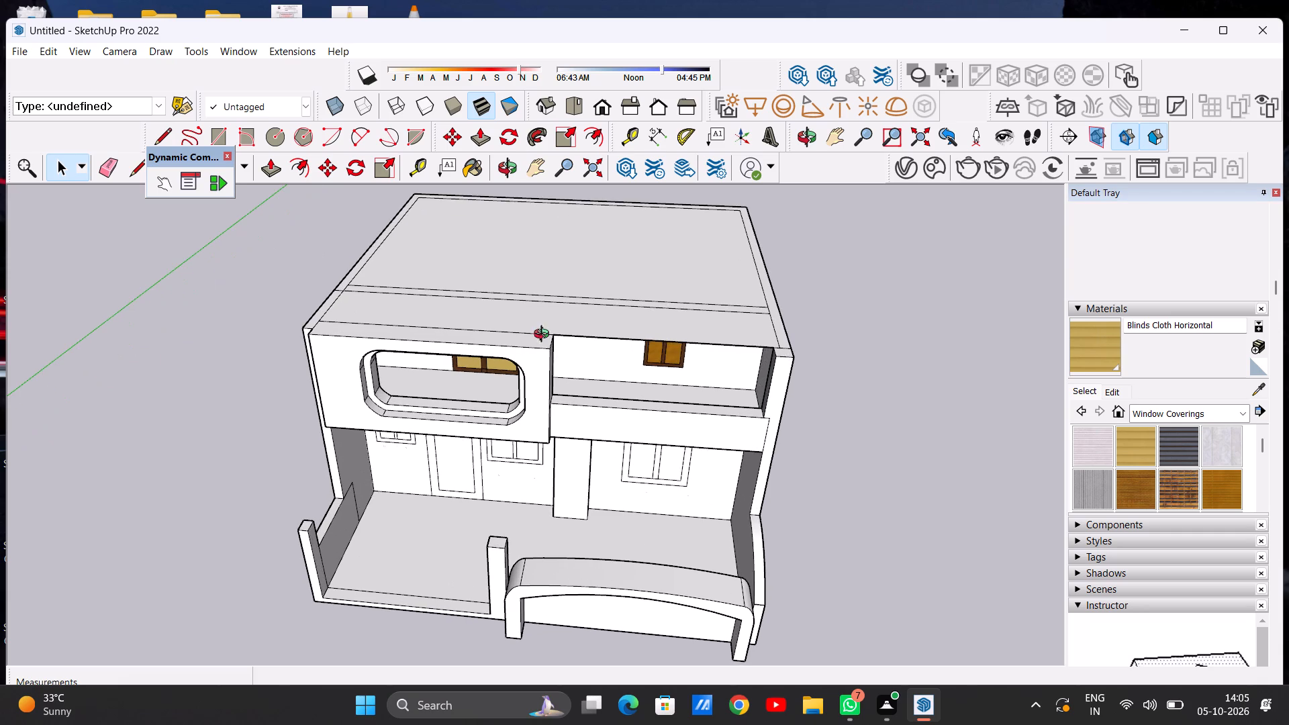
{"action": "middle_click_drag", "start_coordinate": [544, 336], "coordinate": [558, 434]}
{"action": "scroll", "coordinate": [550, 359], "scroll_direction": "up", "scroll_amount": 5}
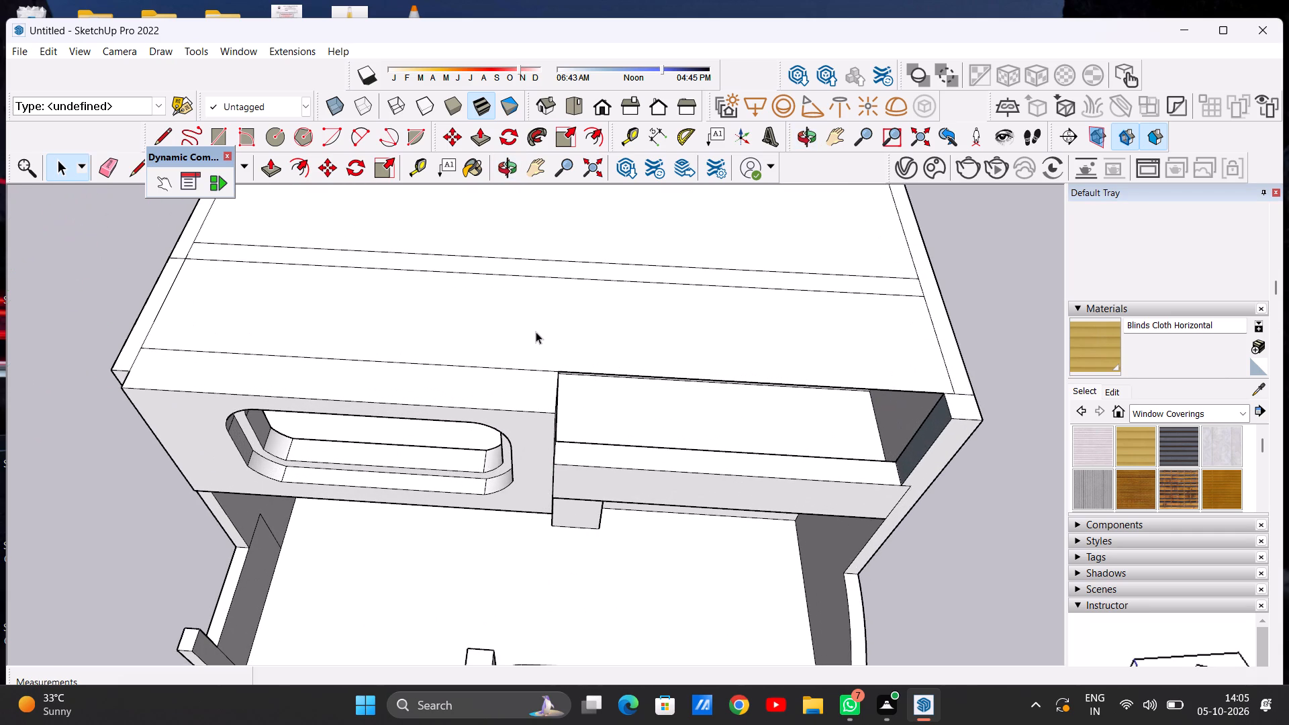
{"action": "key", "text": "l"}
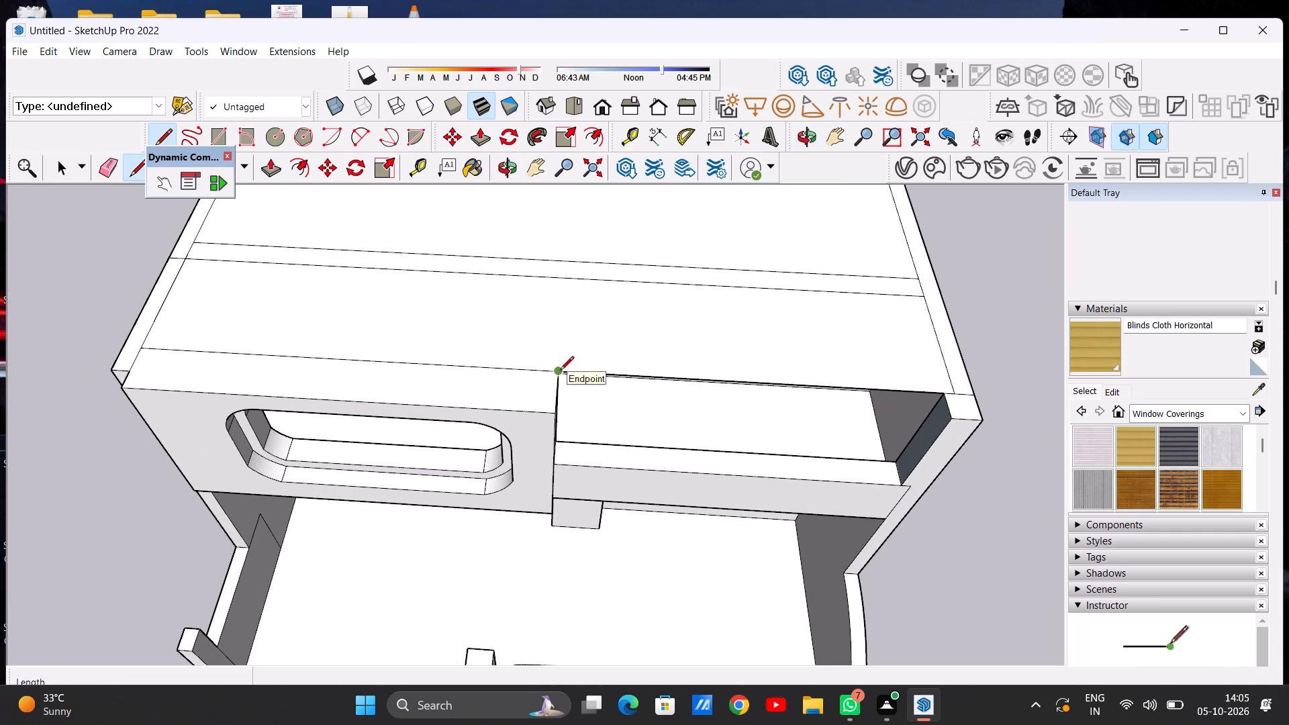
{"action": "left_click", "coordinate": [560, 371]}
{"action": "left_click", "coordinate": [567, 279]}
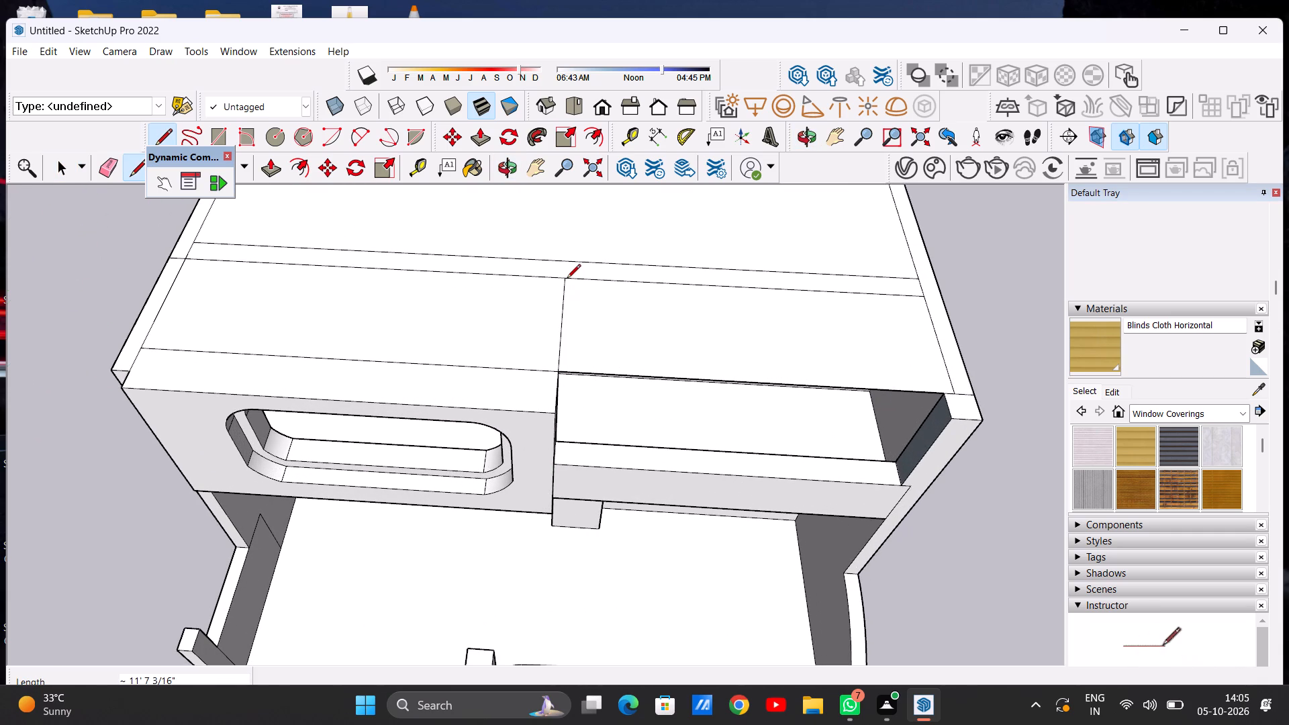
{"action": "key", "text": "space"}
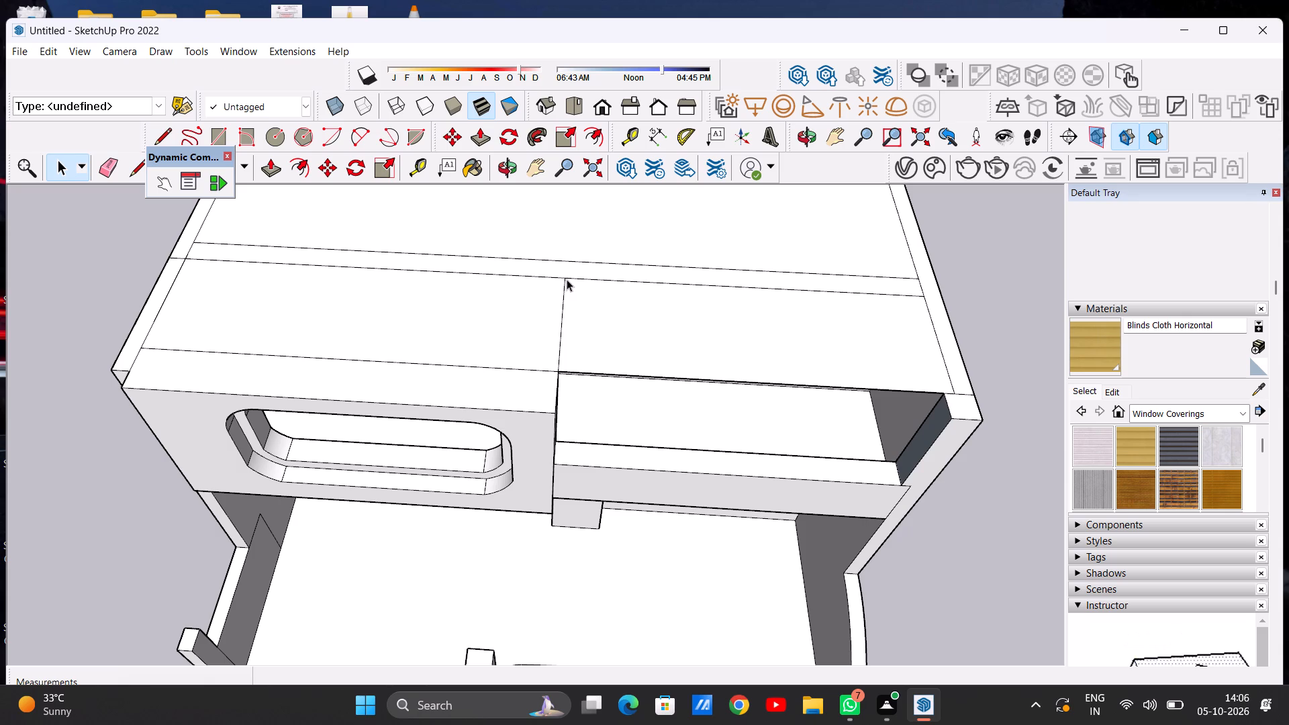
Erase the front edge of the top face over the balcony section beside the rounded-opening block, and check the house from the front.
{"action": "key", "text": "e"}
{"action": "left_click", "coordinate": [683, 380]}
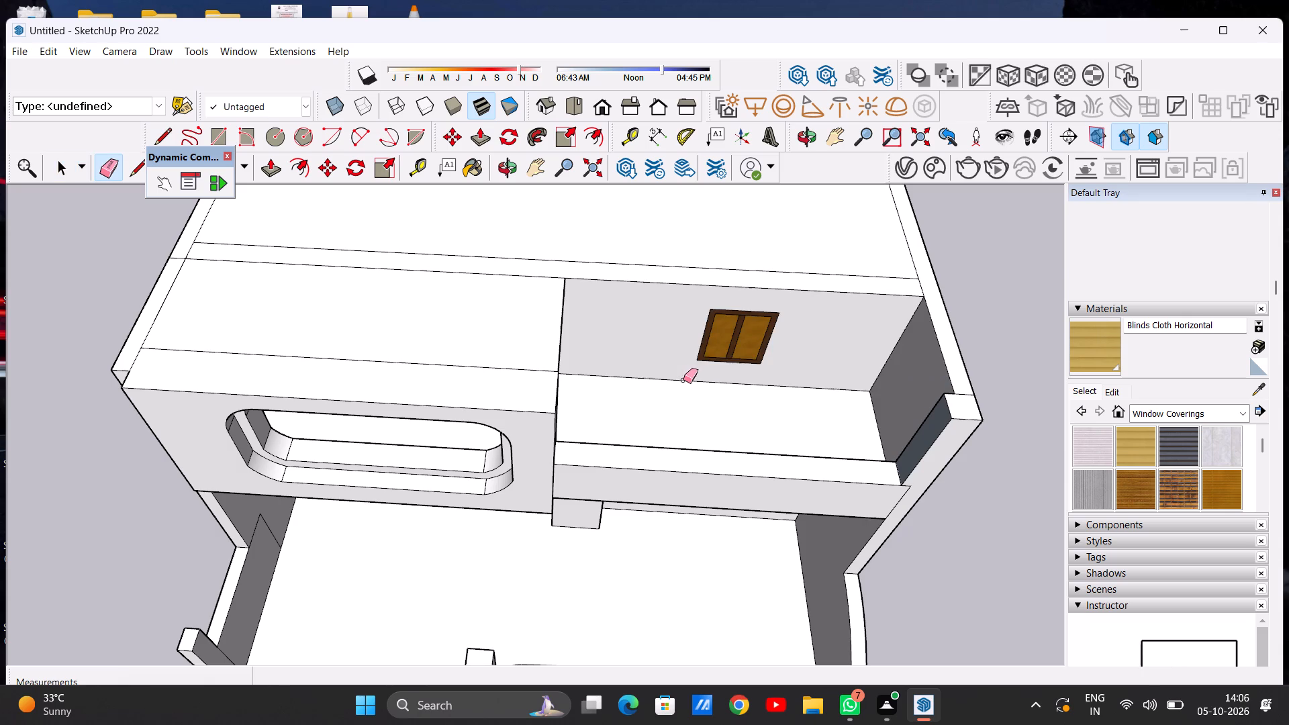
{"action": "scroll", "coordinate": [627, 379], "scroll_direction": "down", "scroll_amount": 7}
{"action": "middle_click_drag", "start_coordinate": [665, 382], "coordinate": [648, 177]}
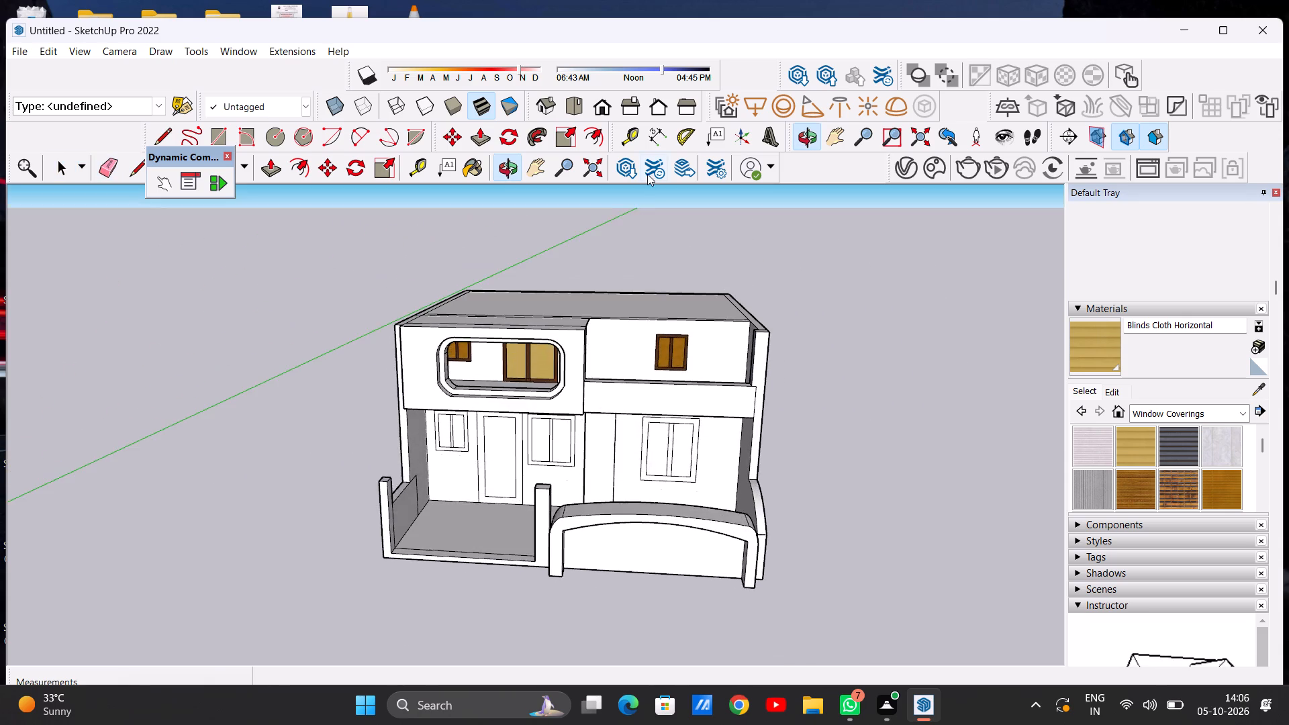
Examine the roof, the balcony opening and the side wall's top from the front and from above.
{"action": "scroll", "coordinate": [683, 353], "scroll_direction": "up", "scroll_amount": 4}
{"action": "key", "text": "space"}
{"action": "scroll", "coordinate": [685, 319], "scroll_direction": "down", "scroll_amount": 8}
{"action": "middle_click_drag", "start_coordinate": [738, 343], "coordinate": [598, 437]}
{"action": "scroll", "coordinate": [598, 355], "scroll_direction": "up", "scroll_amount": 8}
{"action": "scroll", "coordinate": [635, 356], "scroll_direction": "down", "scroll_amount": 10}
{"action": "middle_click_drag", "start_coordinate": [687, 381], "coordinate": [767, 296]}
{"action": "scroll", "coordinate": [746, 304], "scroll_direction": "up", "scroll_amount": 7}
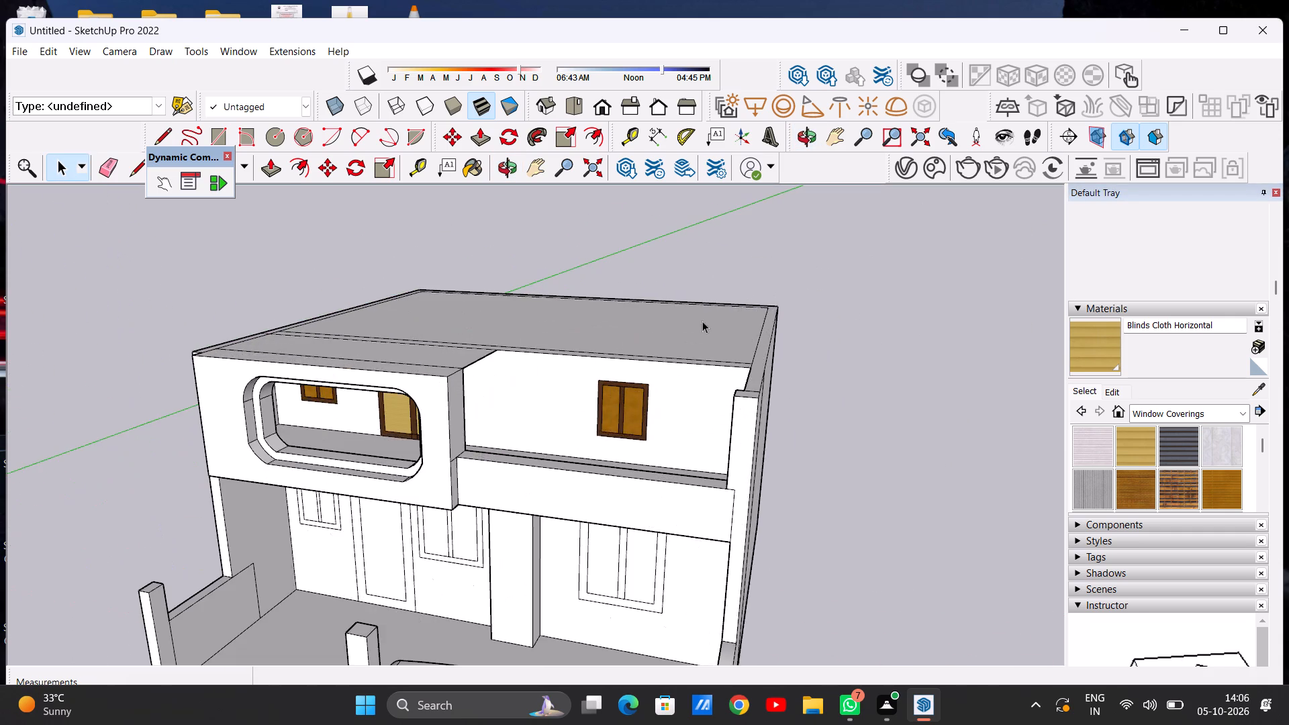
{"action": "middle_click_drag", "start_coordinate": [654, 395], "coordinate": [689, 329]}
{"action": "scroll", "coordinate": [622, 364], "scroll_direction": "down", "scroll_amount": 12}
{"action": "scroll", "coordinate": [716, 337], "scroll_direction": "up", "scroll_amount": 7}
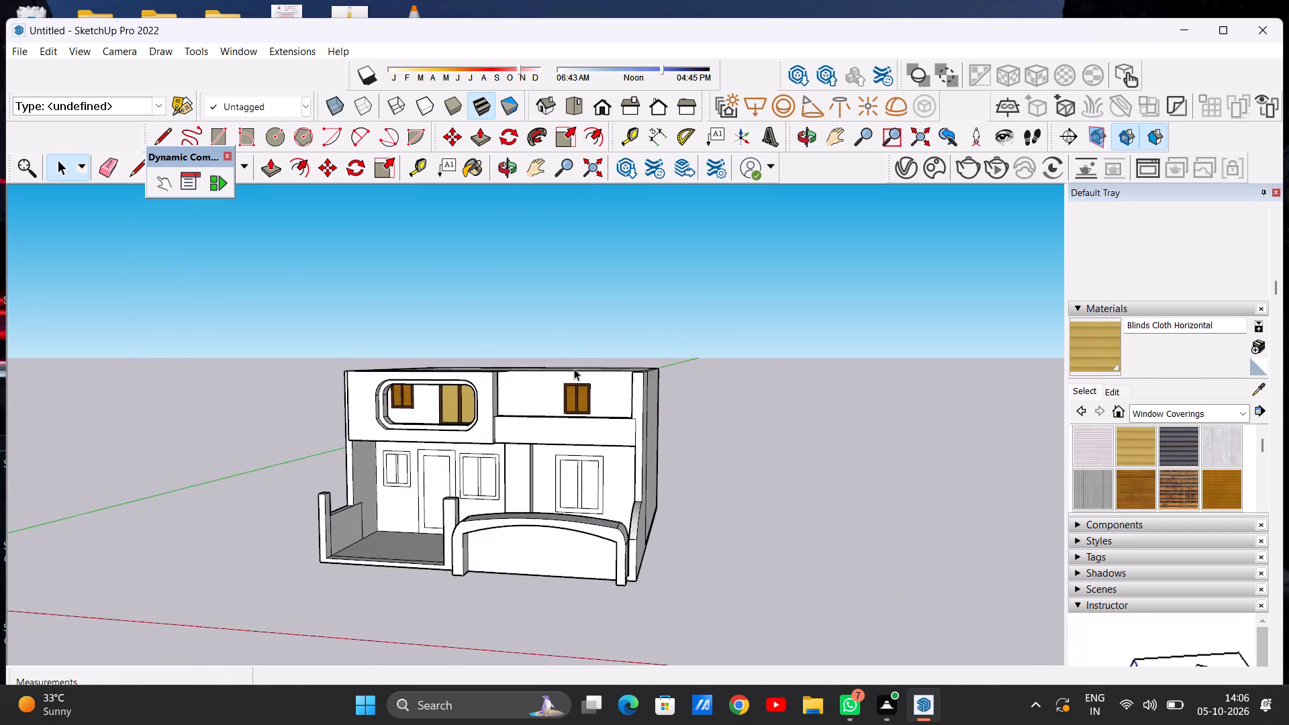
{"action": "middle_click_drag", "start_coordinate": [575, 379], "coordinate": [598, 495]}
{"action": "scroll", "coordinate": [648, 410], "scroll_direction": "up", "scroll_amount": 6}
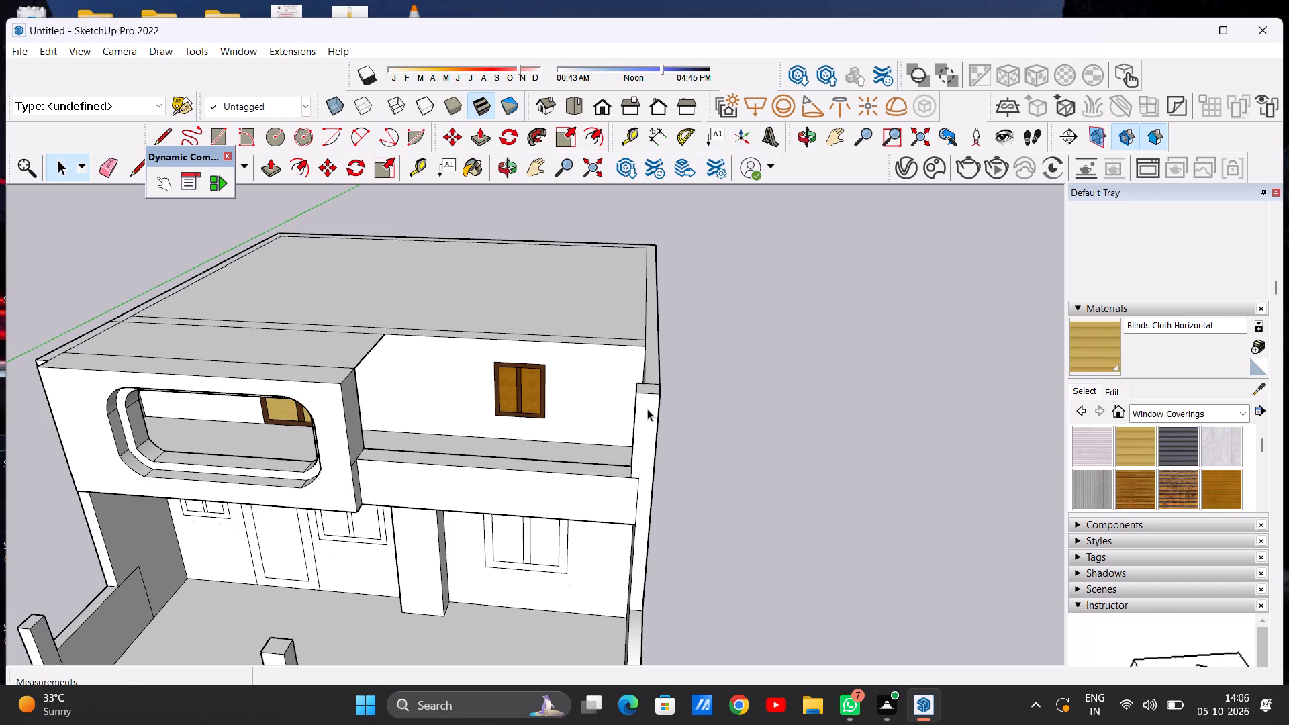
{"action": "scroll", "coordinate": [546, 284], "scroll_direction": "down", "scroll_amount": 7}
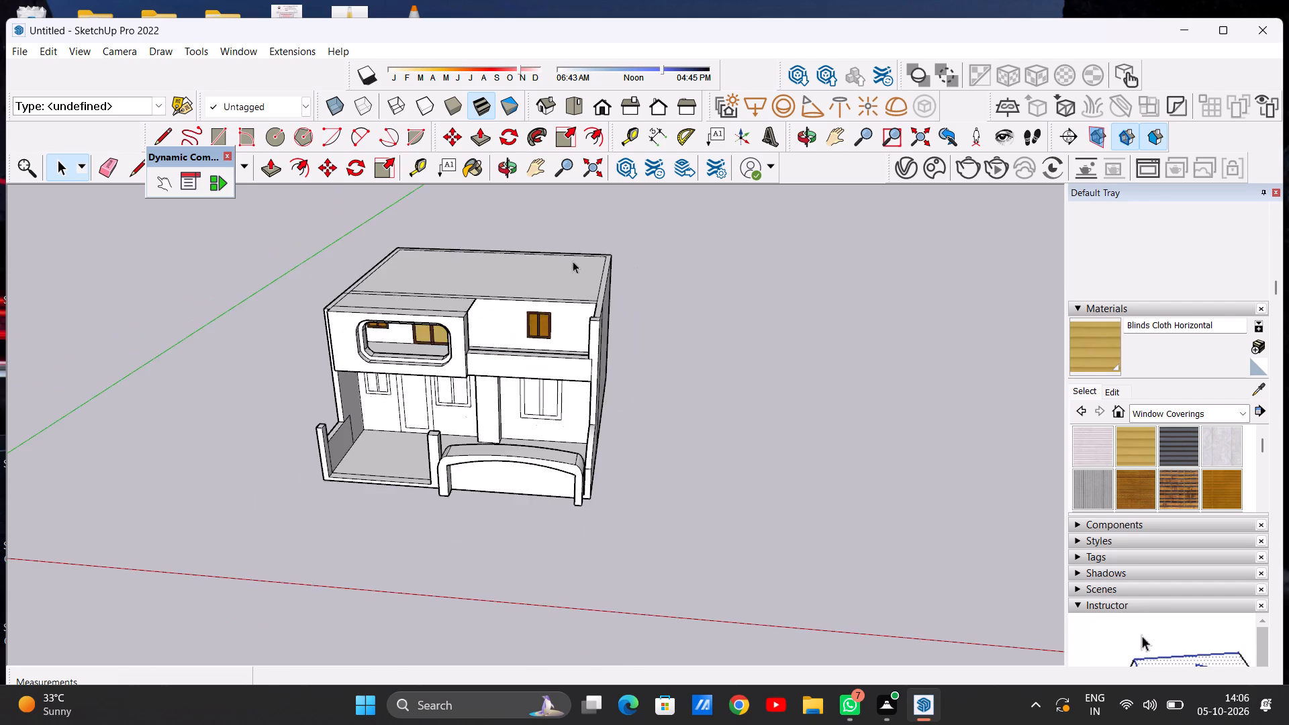
{"action": "middle_click_drag", "start_coordinate": [573, 265], "coordinate": [568, 436]}
{"action": "scroll", "coordinate": [593, 311], "scroll_direction": "up", "scroll_amount": 5}
{"action": "scroll", "coordinate": [609, 304], "scroll_direction": "down", "scroll_amount": 6}
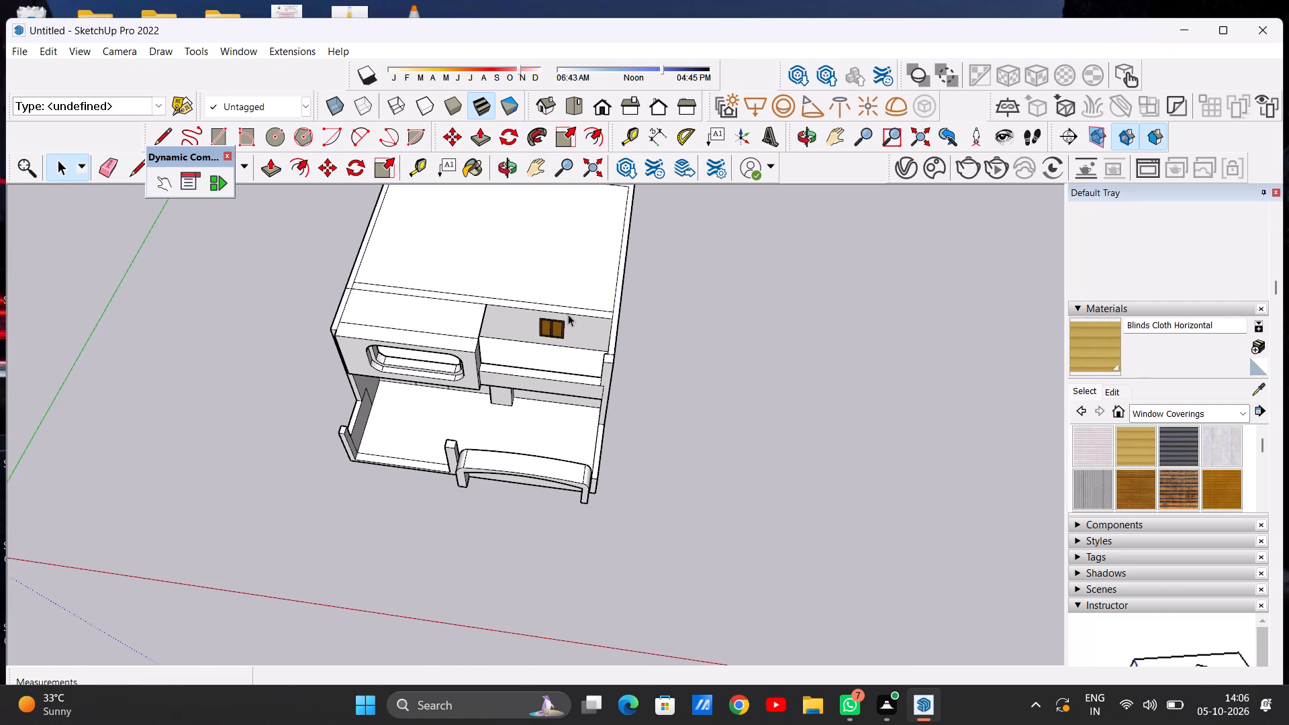
Extrude the roof's front wall strip, above the room wall, upward by 13' 10 15/16".
{"action": "scroll", "coordinate": [568, 314], "scroll_direction": "up", "scroll_amount": 1}
{"action": "key", "text": "p"}
{"action": "scroll", "coordinate": [608, 305], "scroll_direction": "up", "scroll_amount": 2}
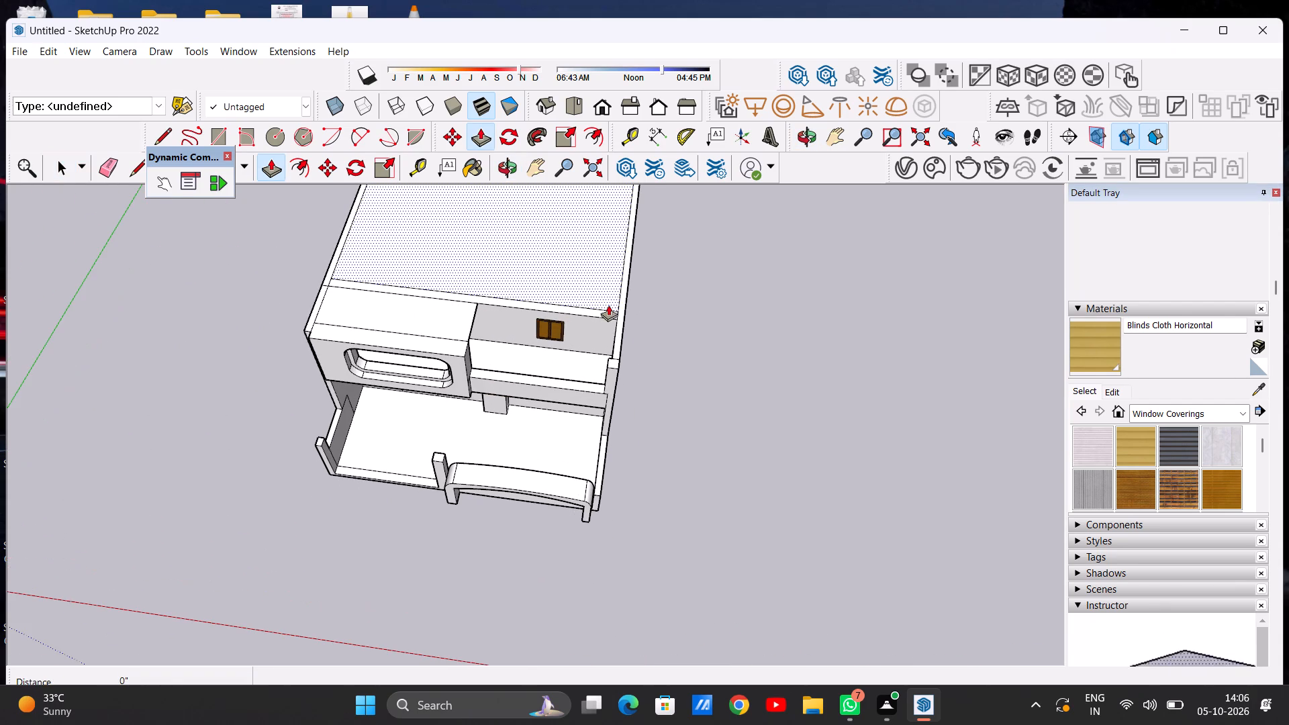
{"action": "scroll", "coordinate": [608, 305], "scroll_direction": "up", "scroll_amount": 11}
{"action": "left_click", "coordinate": [615, 326]}
{"action": "scroll", "coordinate": [630, 266], "scroll_direction": "down", "scroll_amount": 11}
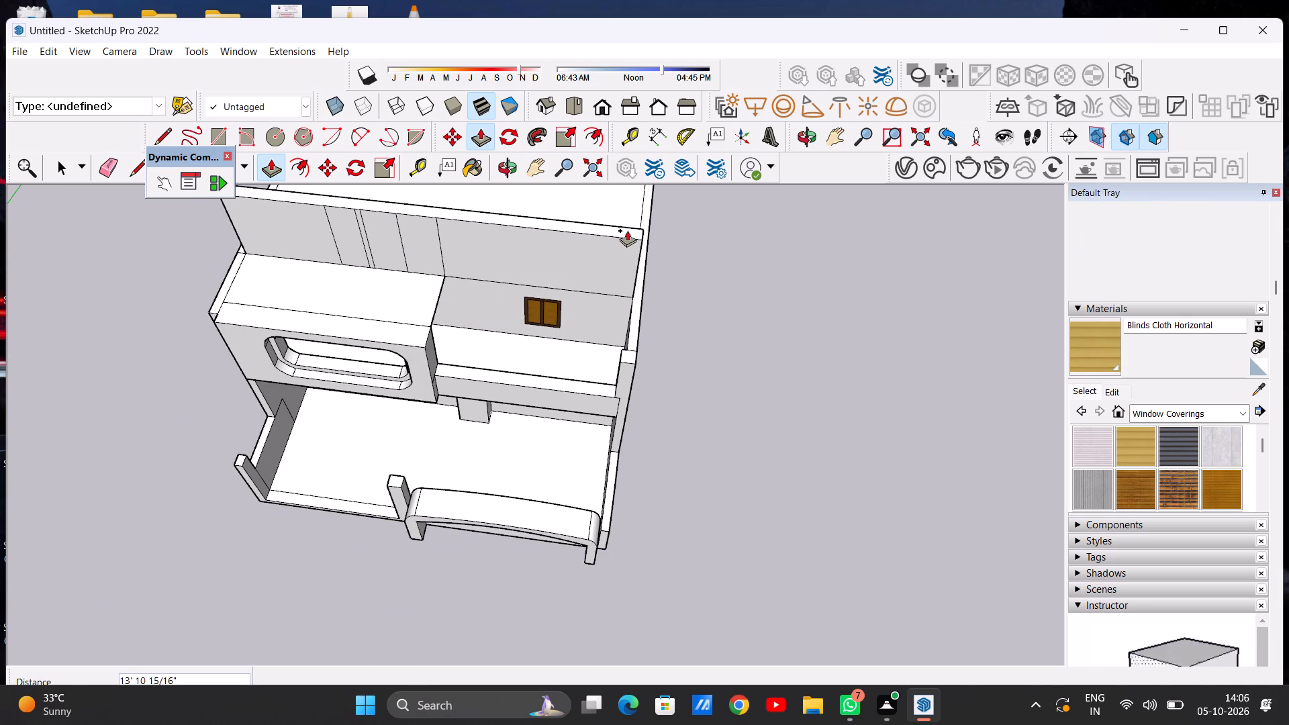
{"action": "left_click", "coordinate": [627, 230]}
{"action": "key", "text": "space"}
Erase the vertical dividing lines on the front face of the raised wall above the room.
{"action": "scroll", "coordinate": [608, 373], "scroll_direction": "down", "scroll_amount": 1}
{"action": "middle_click_drag", "start_coordinate": [606, 368], "coordinate": [627, 242]}
{"action": "scroll", "coordinate": [633, 281], "scroll_direction": "down", "scroll_amount": 6}
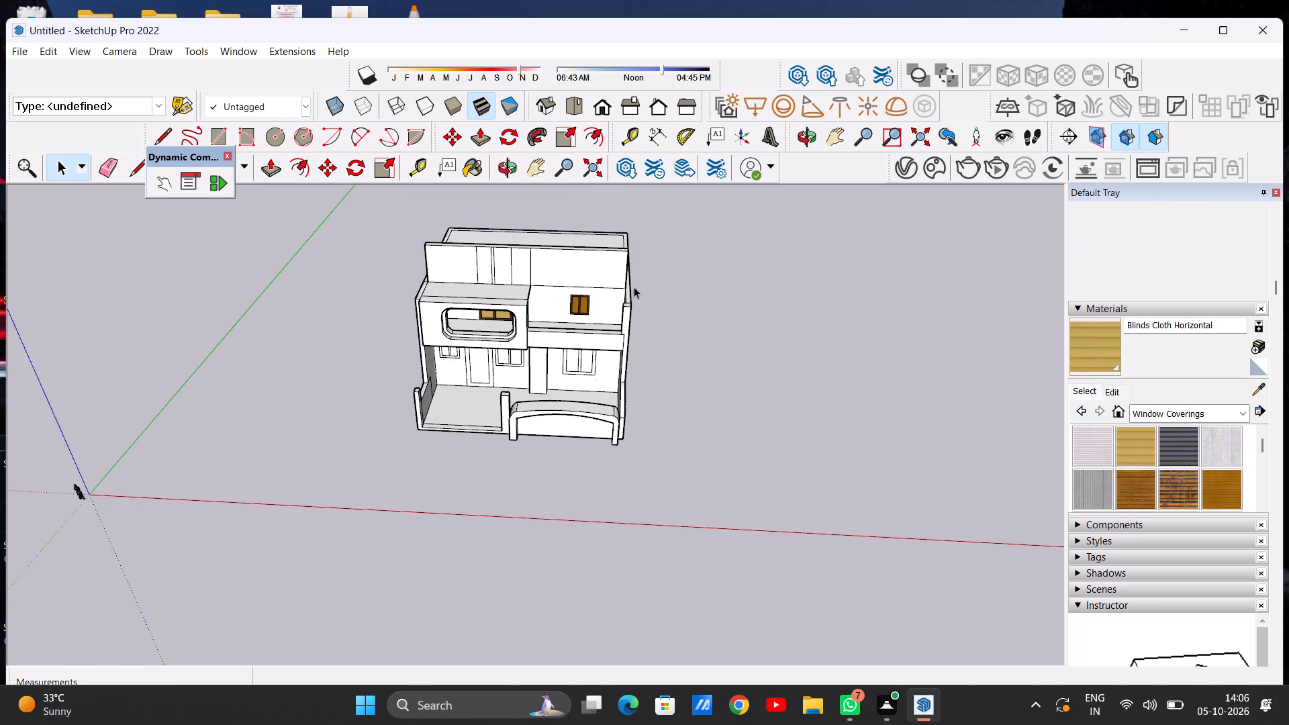
{"action": "middle_click_drag", "start_coordinate": [530, 287], "coordinate": [544, 236]}
{"action": "scroll", "coordinate": [517, 279], "scroll_direction": "up", "scroll_amount": 9}
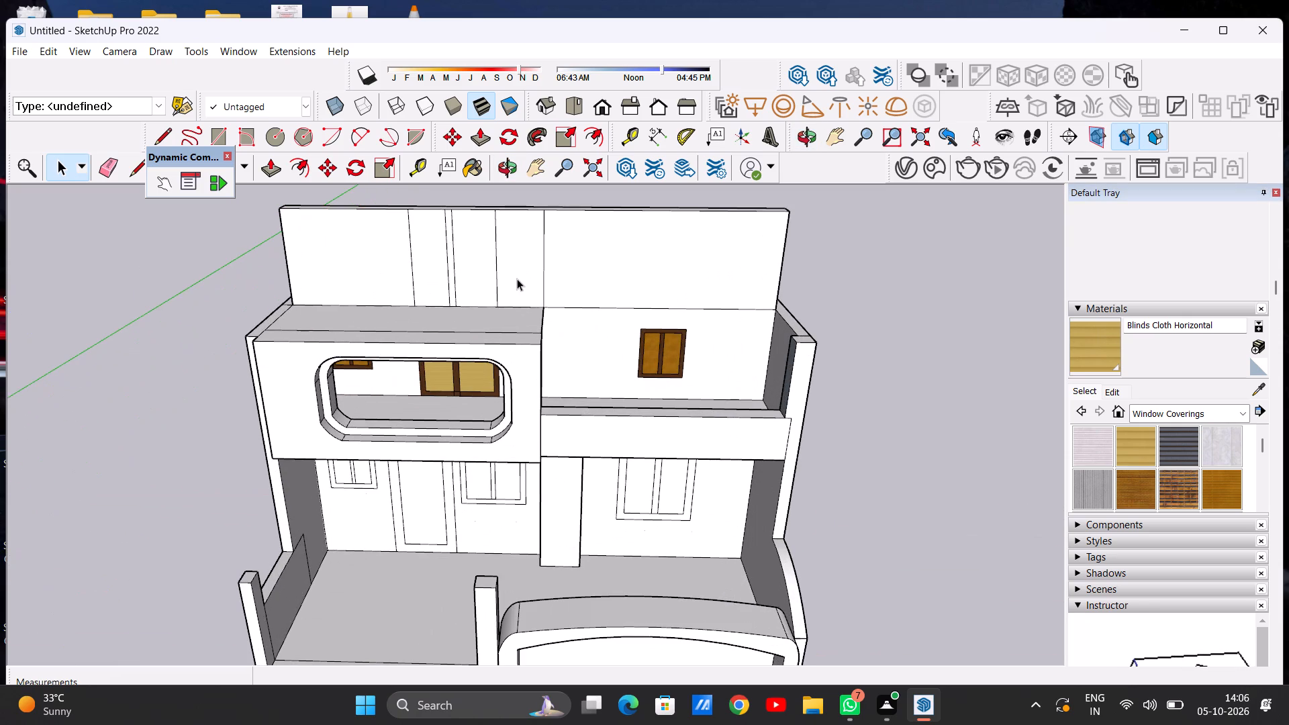
{"action": "key", "text": "e"}
{"action": "left_click_drag", "start_coordinate": [399, 254], "coordinate": [516, 251]}
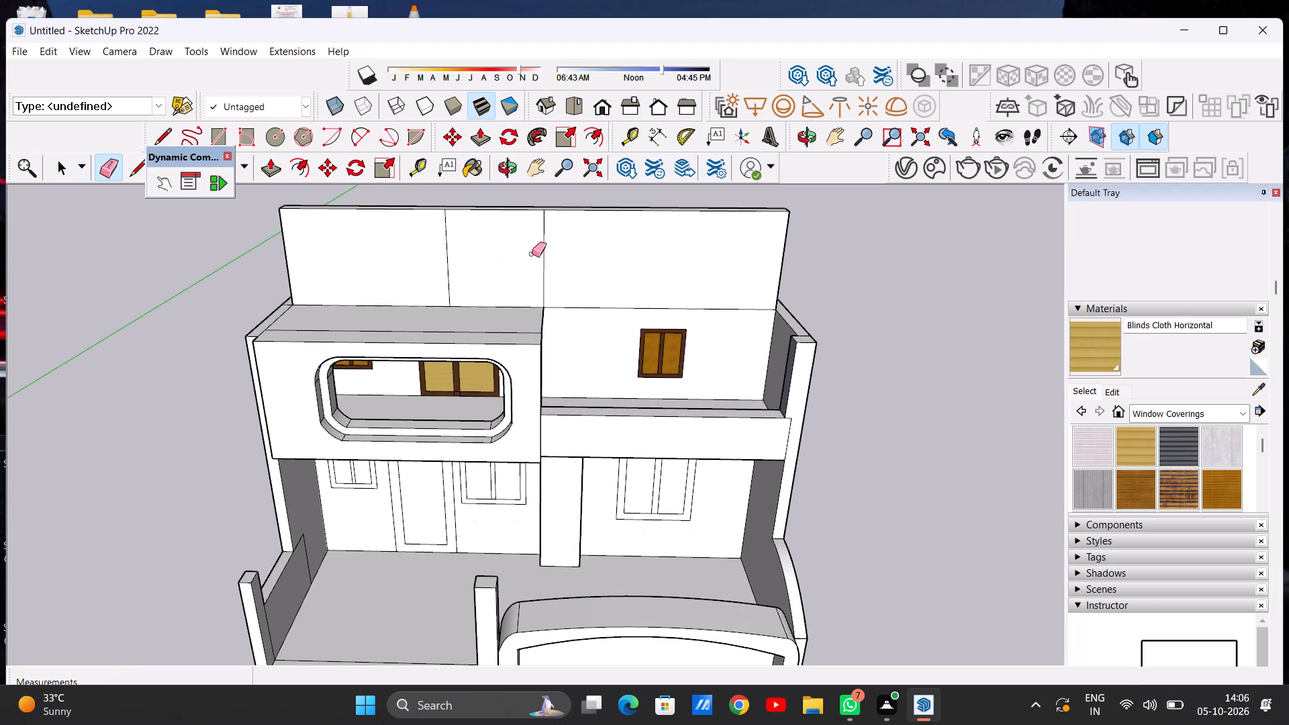
{"action": "left_click_drag", "start_coordinate": [440, 261], "coordinate": [532, 257]}
{"action": "left_click", "coordinate": [546, 256]}
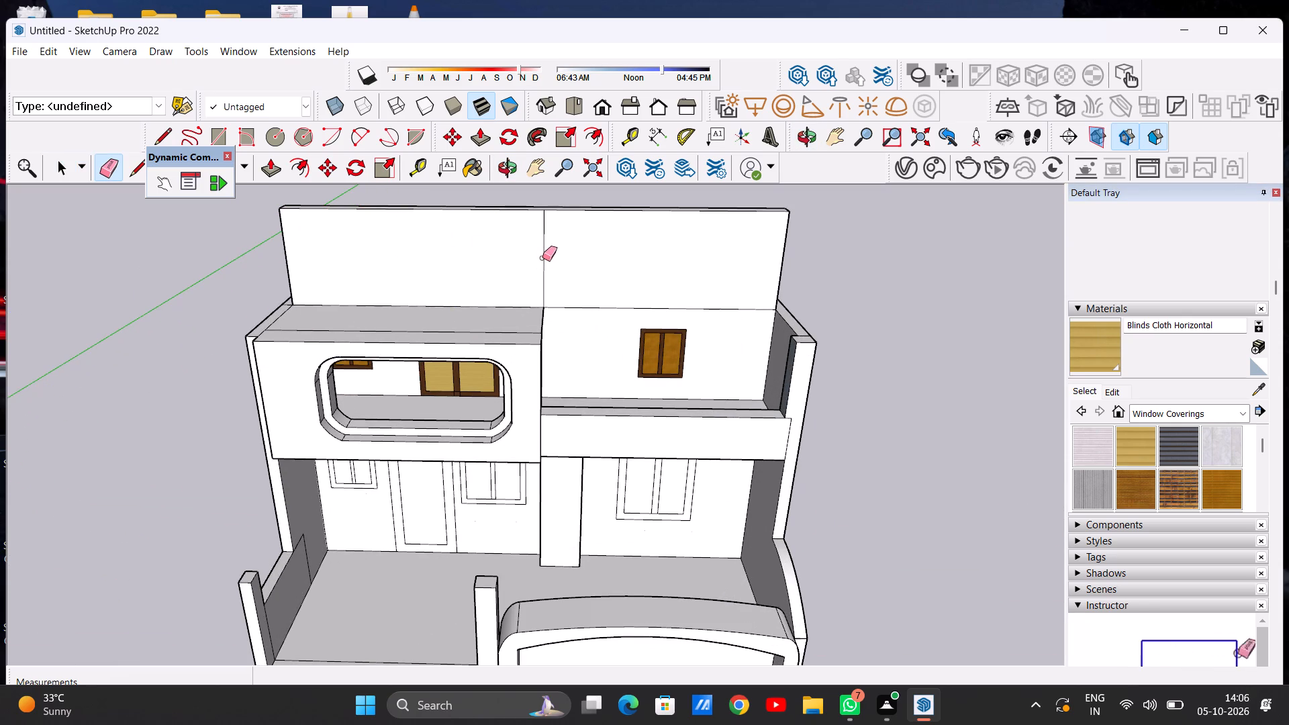
{"action": "left_click", "coordinate": [544, 249]}
{"action": "scroll", "coordinate": [512, 286], "scroll_direction": "down", "scroll_amount": 6}
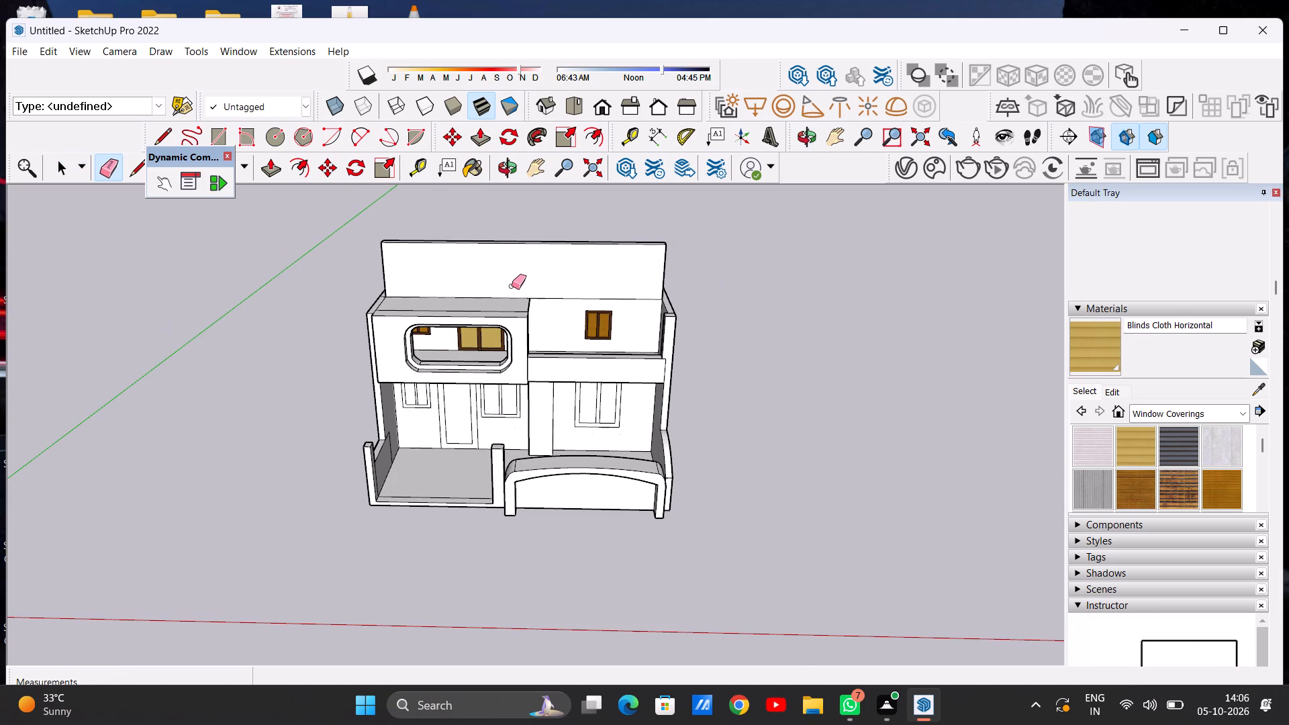
{"action": "key", "text": "space"}
Extend the raised wall's end face by 1' 10 1/2" to the outer face of the side wall.
{"action": "middle_click_drag", "start_coordinate": [622, 345], "coordinate": [602, 258]}
{"action": "scroll", "coordinate": [657, 279], "scroll_direction": "up", "scroll_amount": 6}
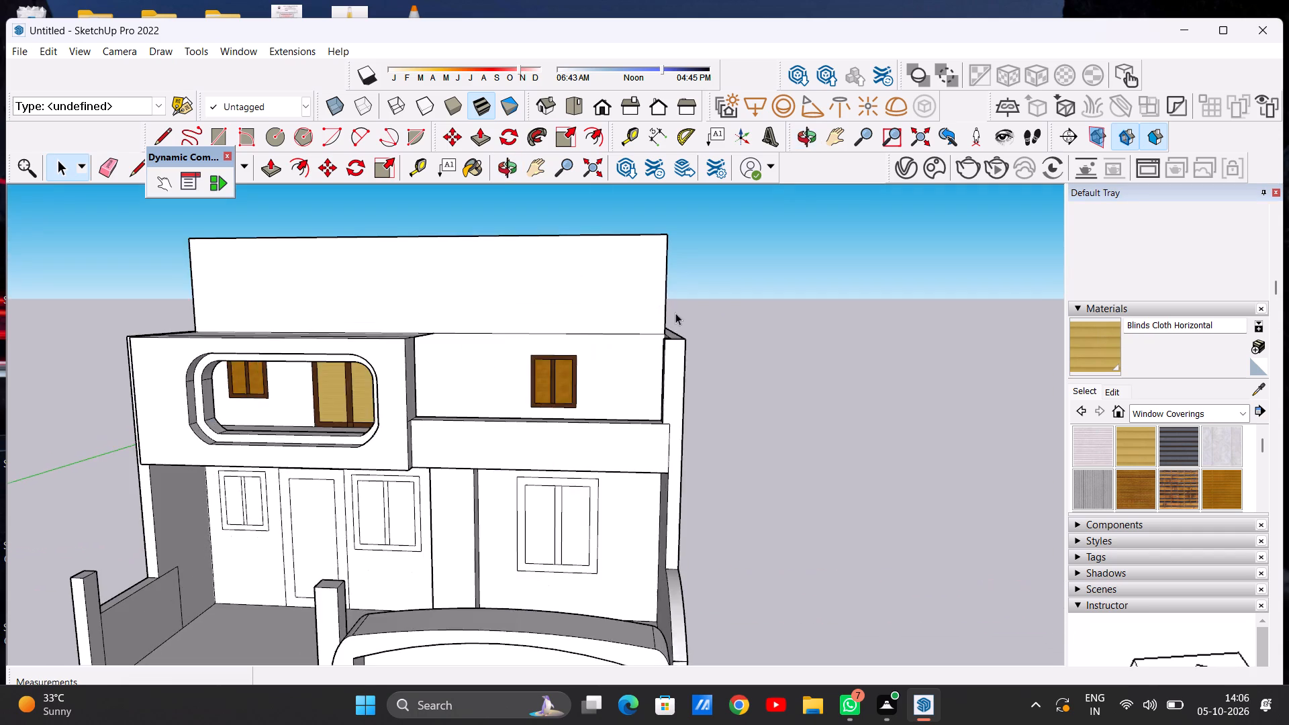
{"action": "middle_click_drag", "start_coordinate": [676, 322], "coordinate": [540, 436]}
{"action": "scroll", "coordinate": [680, 346], "scroll_direction": "up", "scroll_amount": 6}
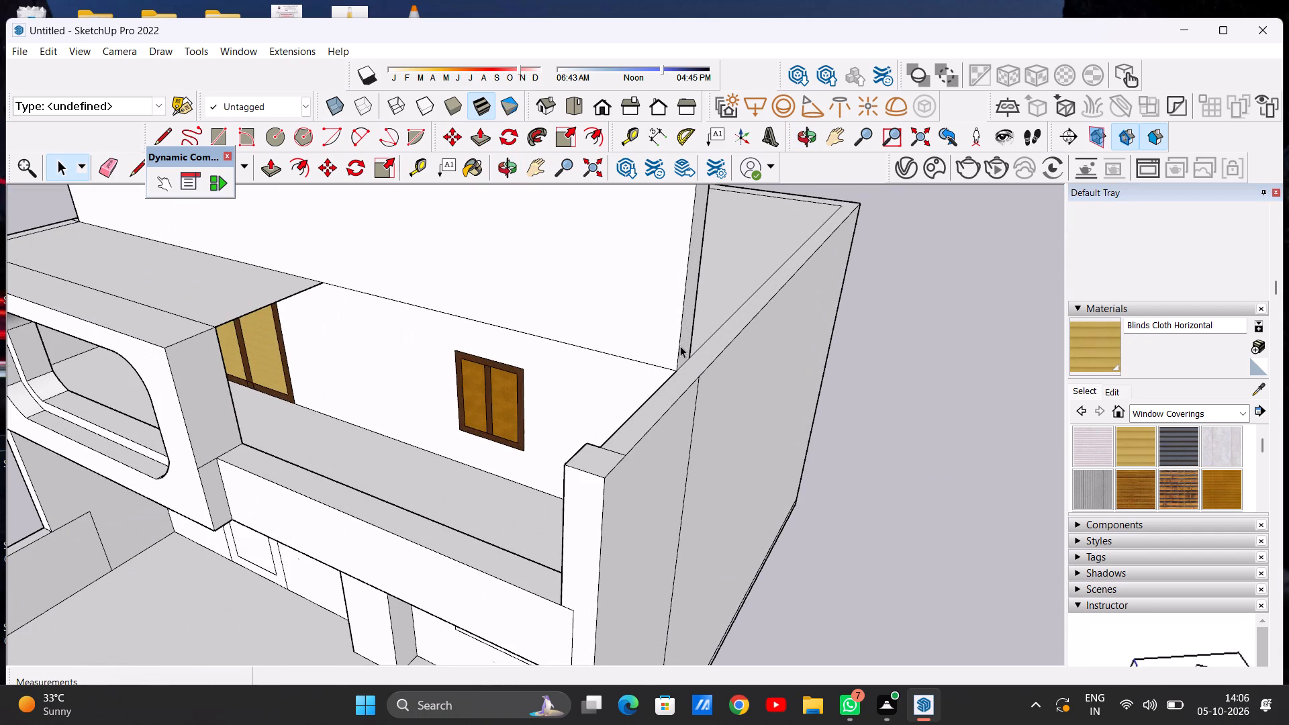
{"action": "key", "text": "p"}
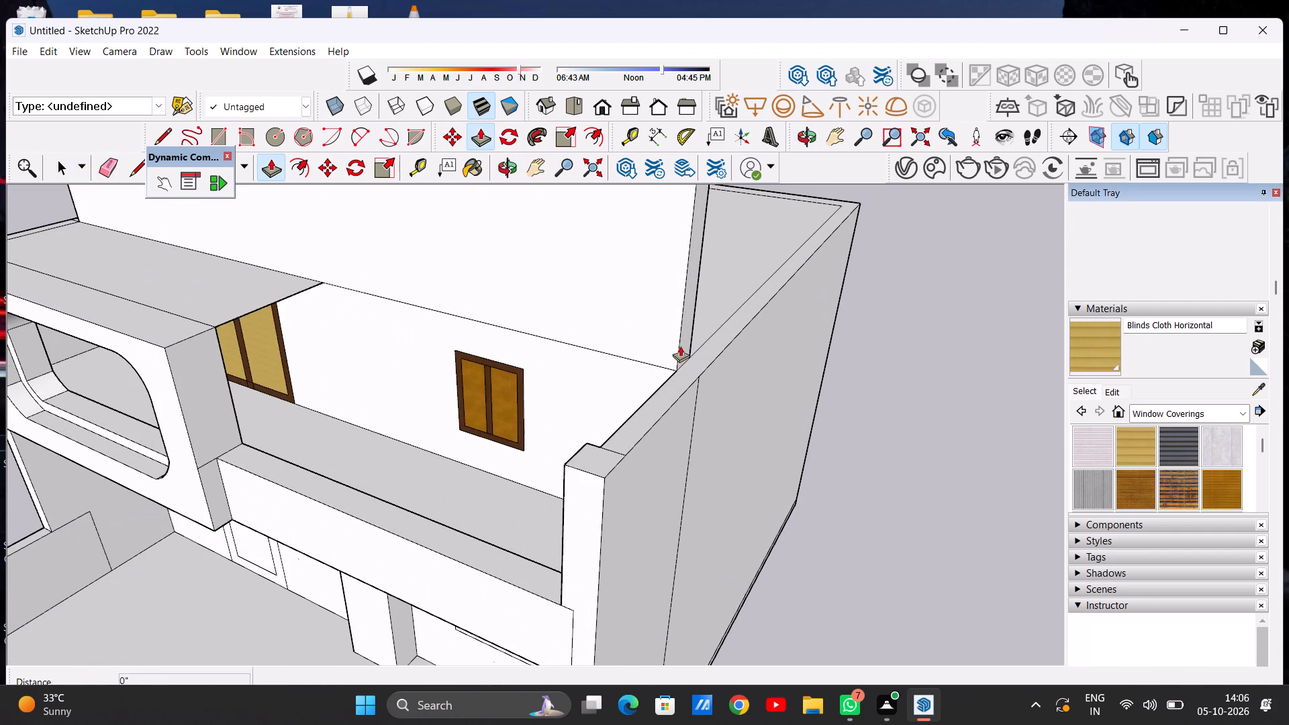
{"action": "left_click", "coordinate": [689, 312]}
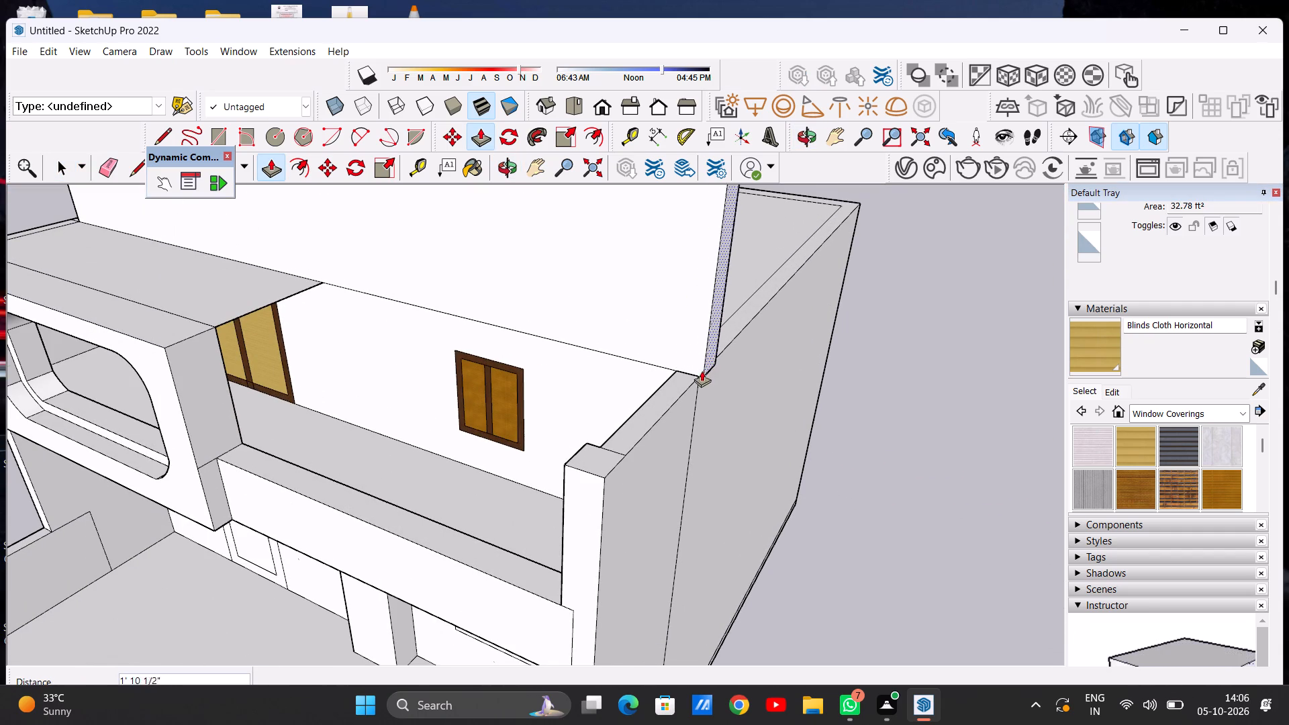
{"action": "left_click", "coordinate": [699, 376]}
{"action": "key", "text": "space"}
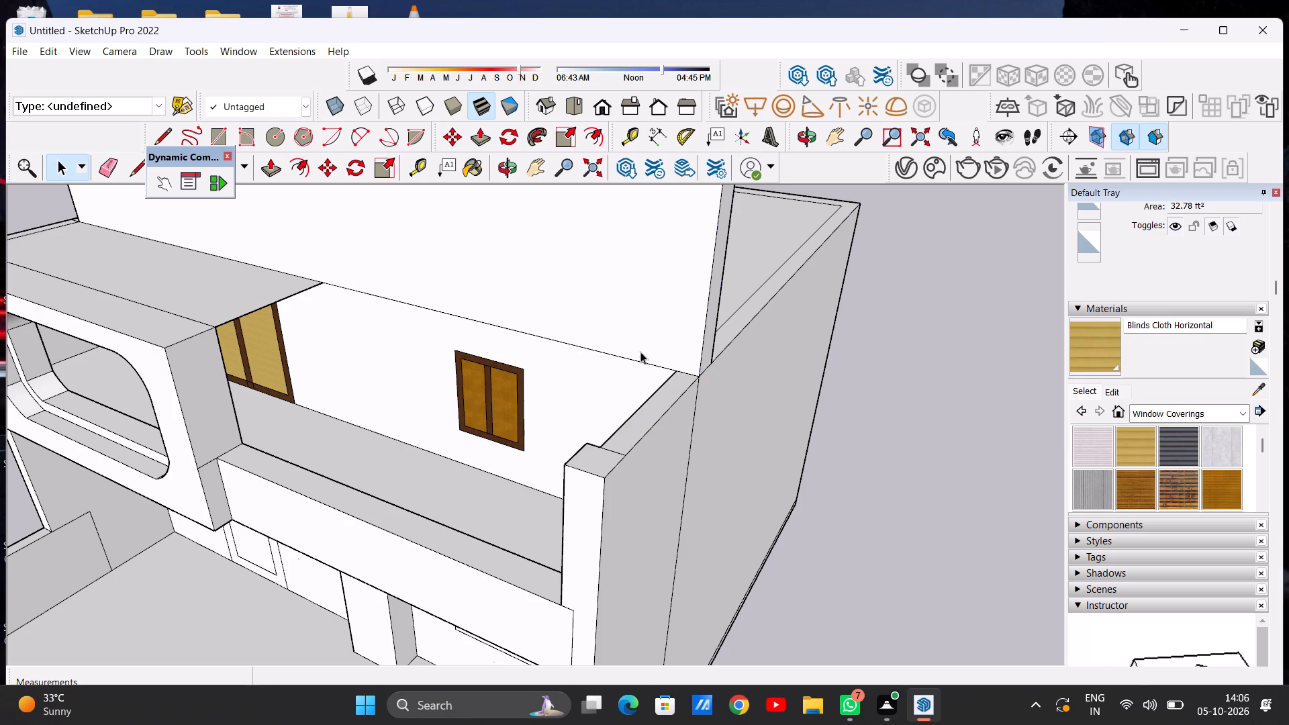
Examine the extended raised wall and its junction with the side wall from the side and front.
{"action": "scroll", "coordinate": [653, 321], "scroll_direction": "down", "scroll_amount": 7}
{"action": "middle_click_drag", "start_coordinate": [732, 267], "coordinate": [632, 266]}
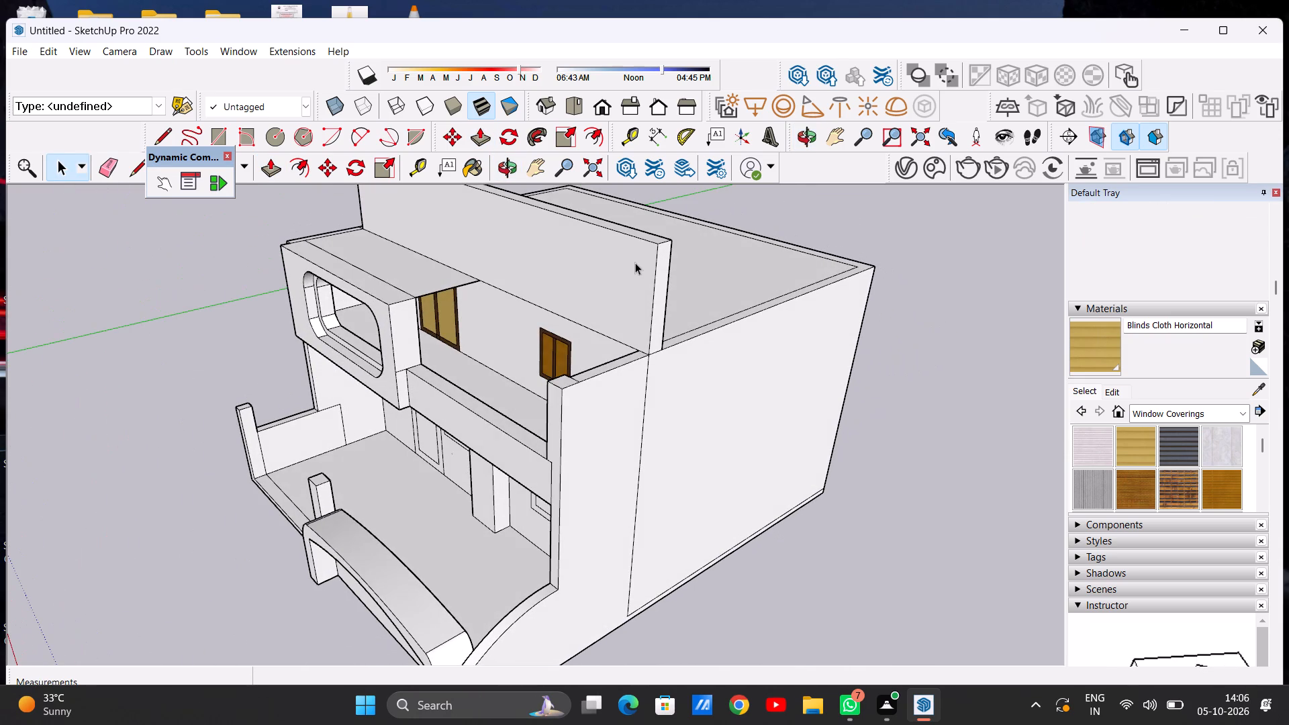
{"action": "scroll", "coordinate": [481, 407], "scroll_direction": "down", "scroll_amount": 5}
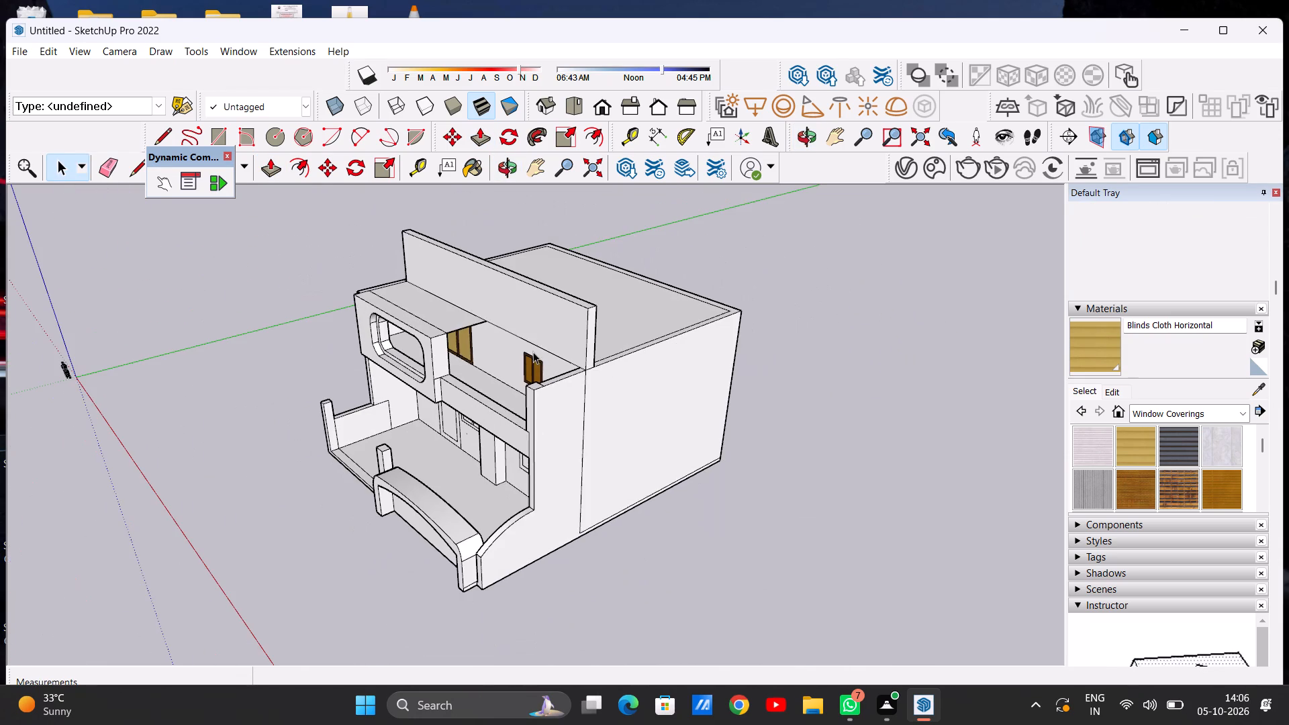
{"action": "middle_click_drag", "start_coordinate": [461, 367], "coordinate": [671, 341]}
{"action": "scroll", "coordinate": [625, 354], "scroll_direction": "up", "scroll_amount": 2}
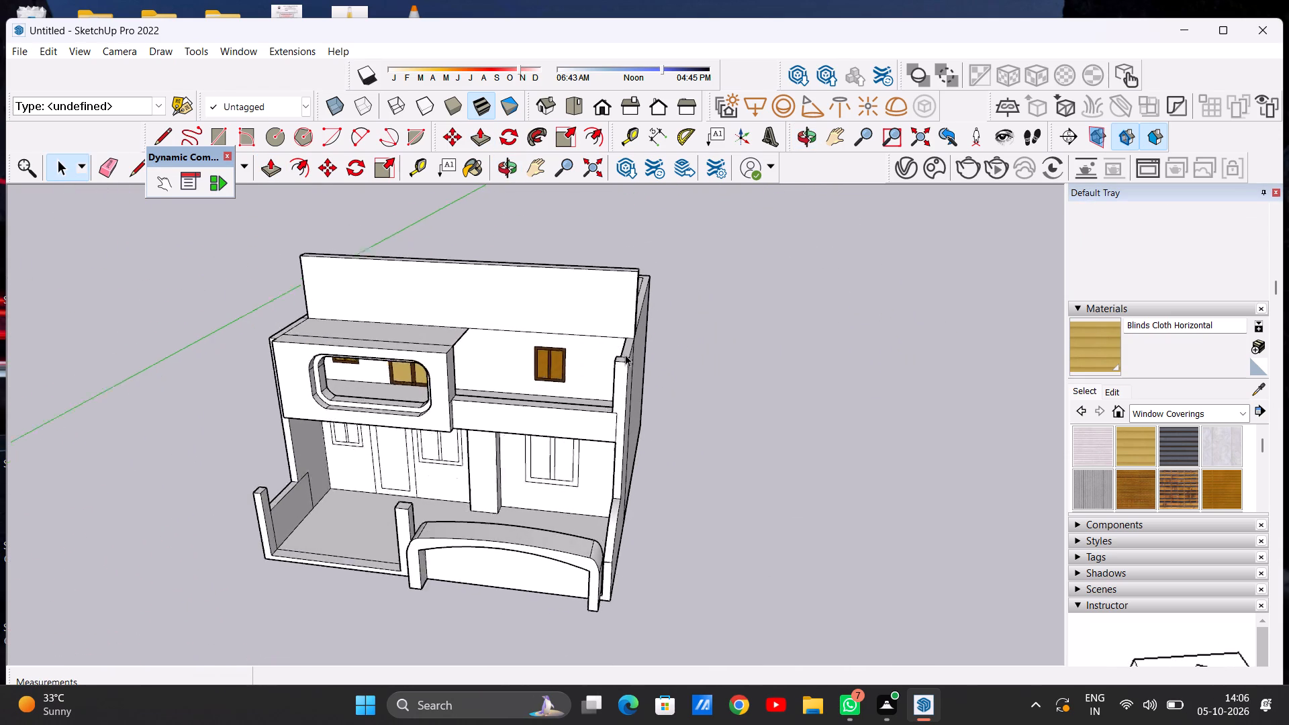
{"action": "scroll", "coordinate": [625, 354], "scroll_direction": "up", "scroll_amount": 8}
{"action": "scroll", "coordinate": [624, 355], "scroll_direction": "down", "scroll_amount": 7}
{"action": "middle_click_drag", "start_coordinate": [635, 371], "coordinate": [647, 285]}
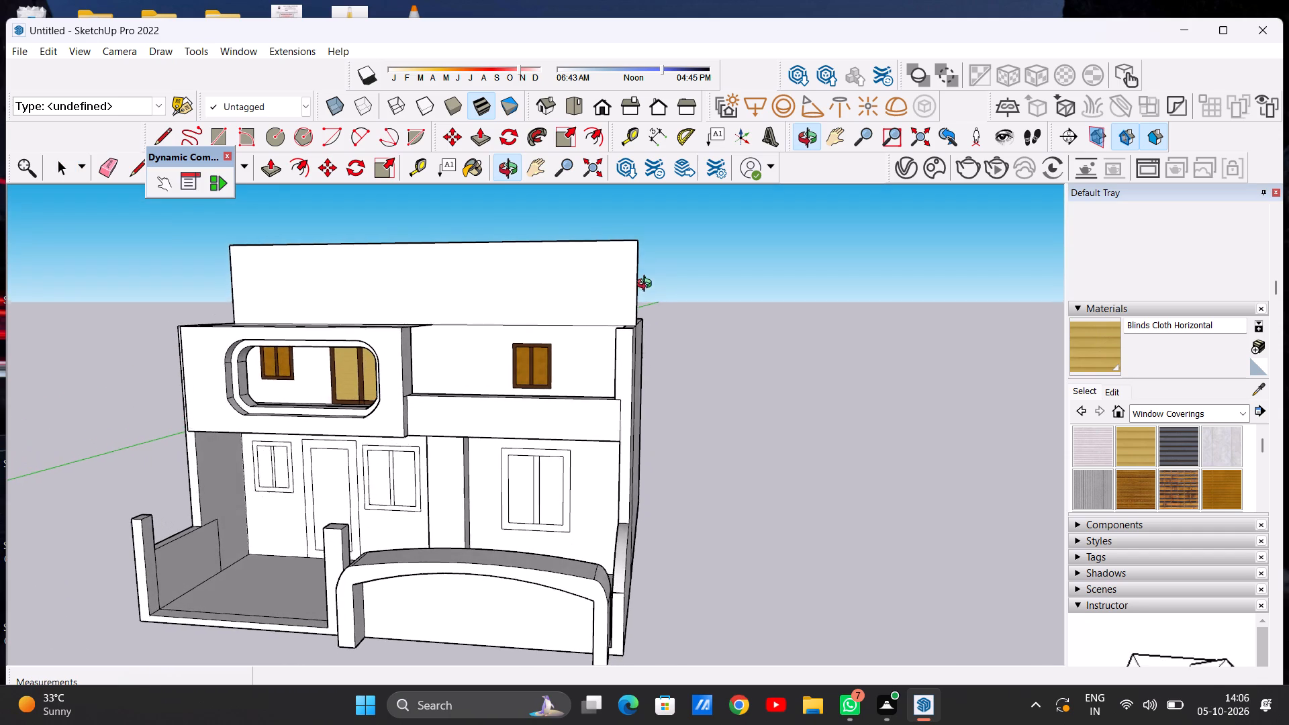
{"action": "middle_click_drag", "start_coordinate": [647, 285], "coordinate": [647, 285]}
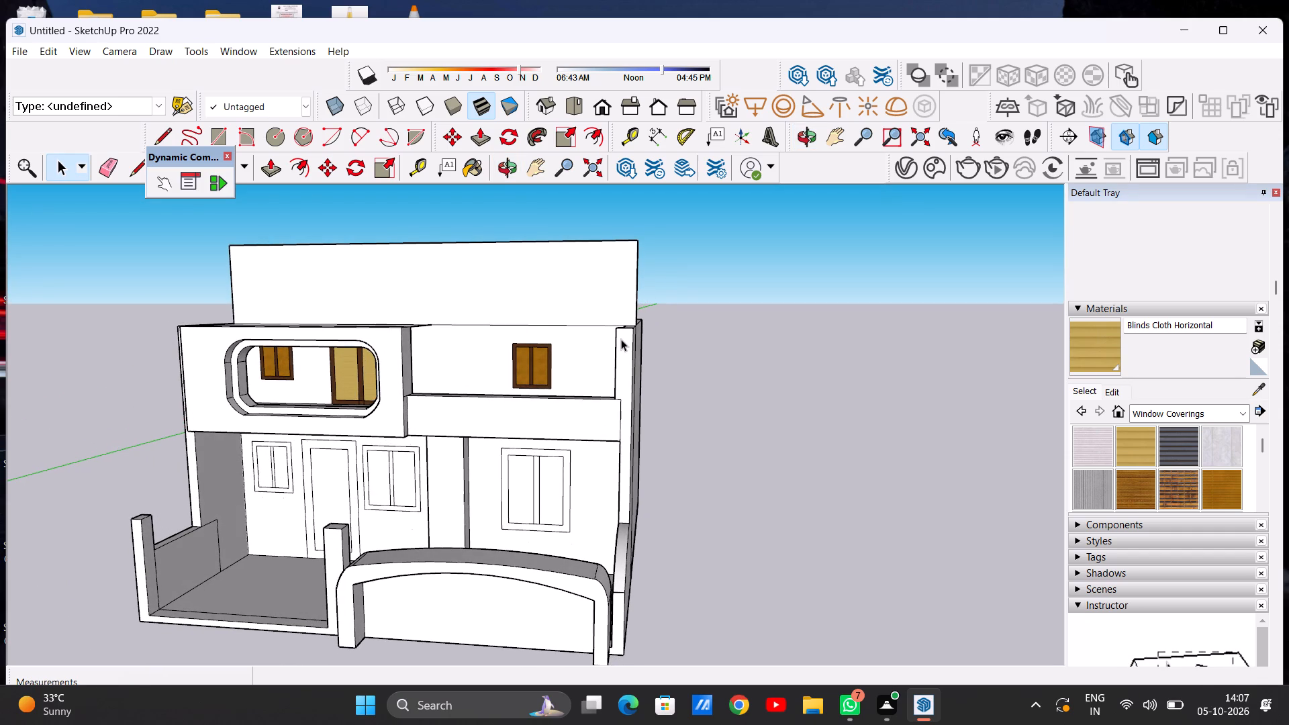
{"action": "middle_click_drag", "start_coordinate": [631, 298], "coordinate": [492, 439]}
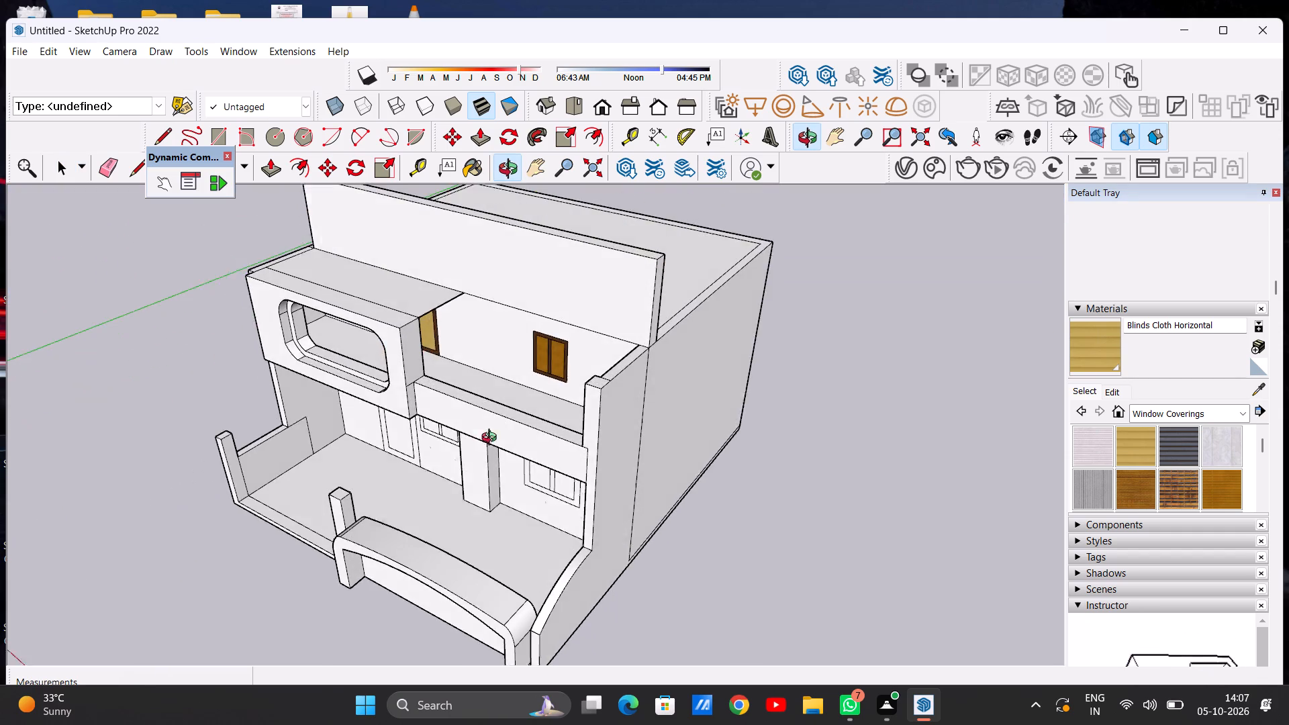
{"action": "middle_click_drag", "start_coordinate": [492, 439], "coordinate": [489, 444]}
{"action": "scroll", "coordinate": [548, 394], "scroll_direction": "up", "scroll_amount": 3}
{"action": "scroll", "coordinate": [568, 391], "scroll_direction": "down", "scroll_amount": 6}
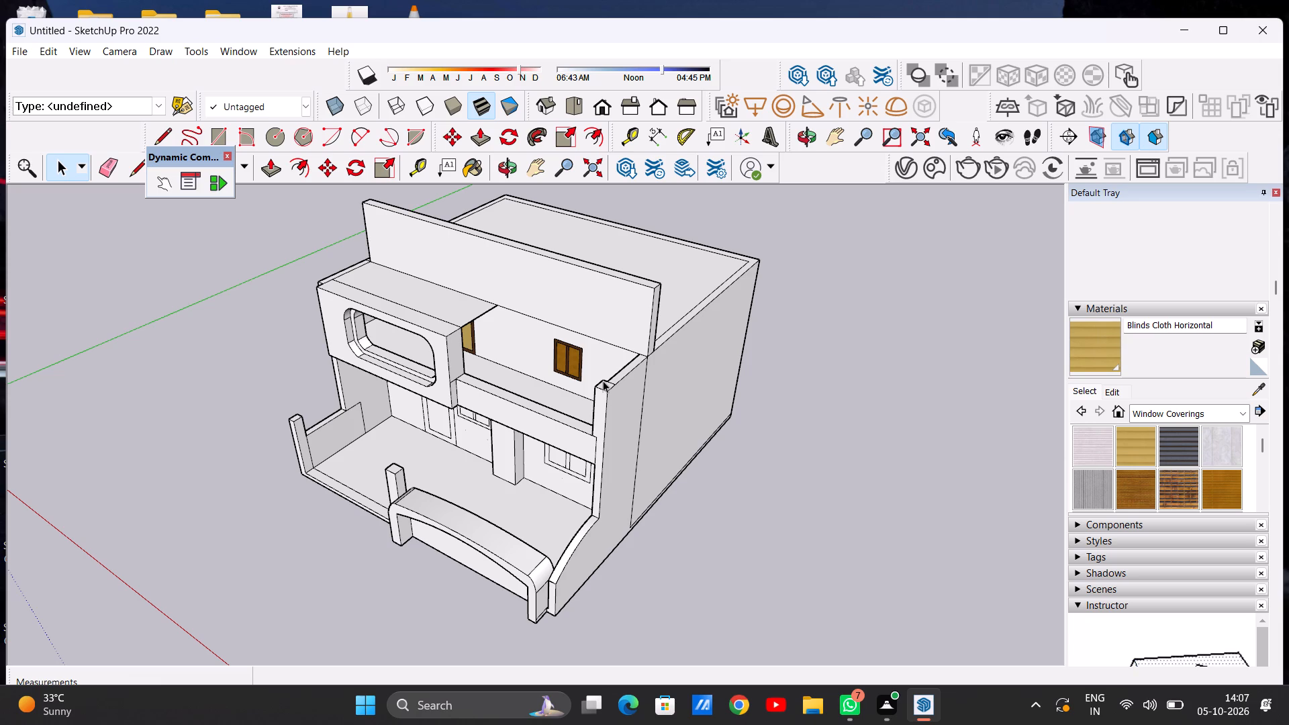
{"action": "scroll", "coordinate": [603, 381], "scroll_direction": "up", "scroll_amount": 1}
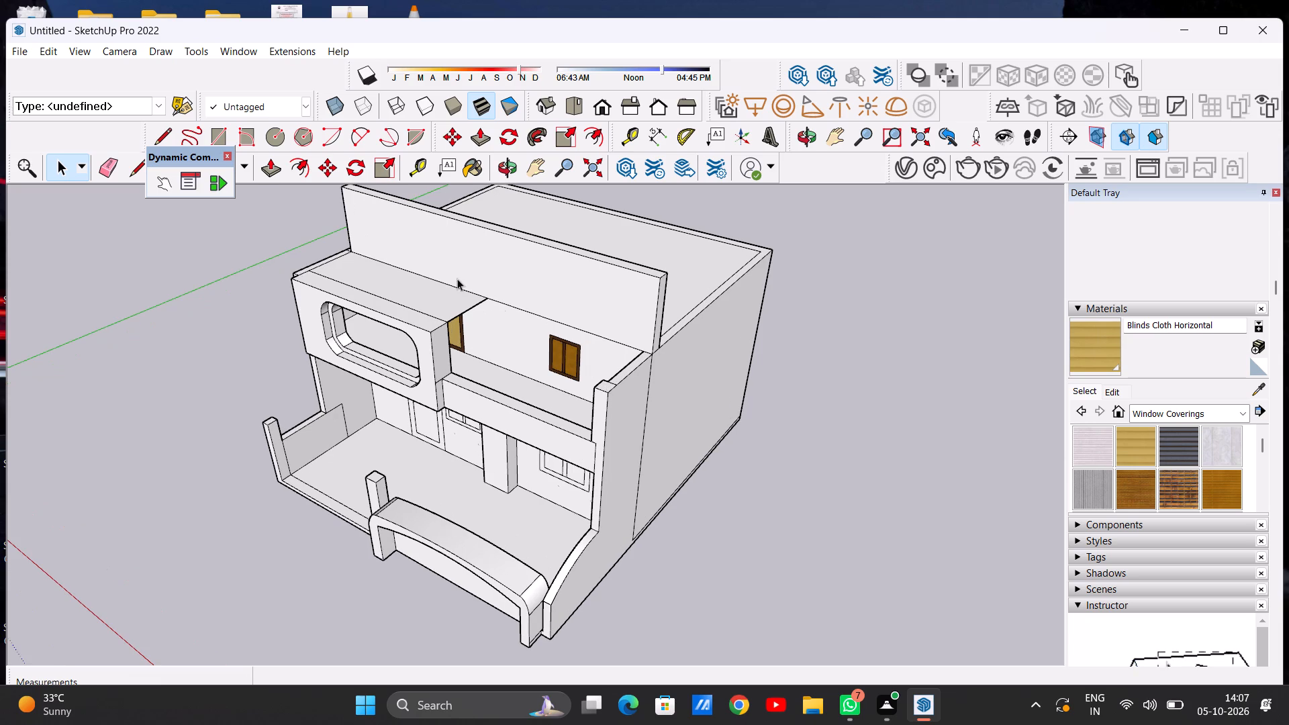
Extrude the side wall's top strip beside the open balcony upward 13' 10 15/16", level with the raised front wall.
{"action": "left_click", "coordinate": [264, 165]}
{"action": "scroll", "coordinate": [628, 351], "scroll_direction": "up", "scroll_amount": 8}
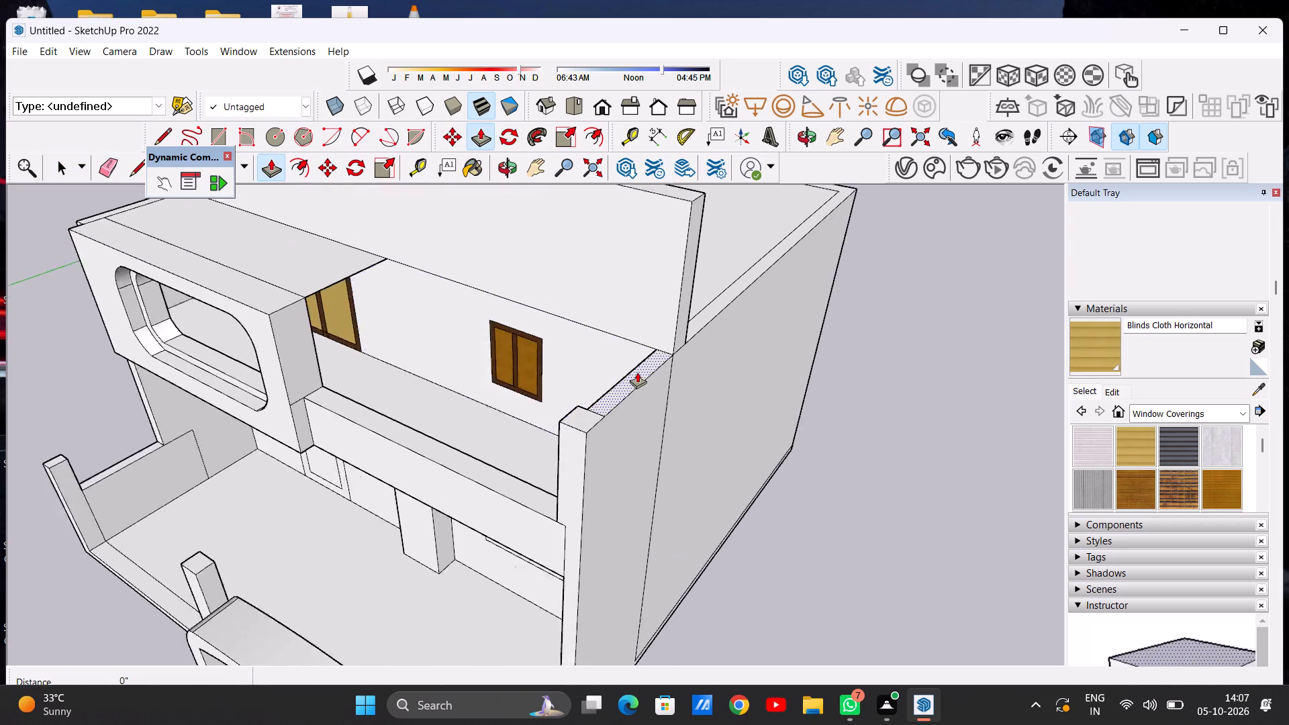
{"action": "scroll", "coordinate": [637, 372], "scroll_direction": "up", "scroll_amount": 3}
{"action": "left_click", "coordinate": [624, 385]}
{"action": "scroll", "coordinate": [644, 299], "scroll_direction": "down", "scroll_amount": 13}
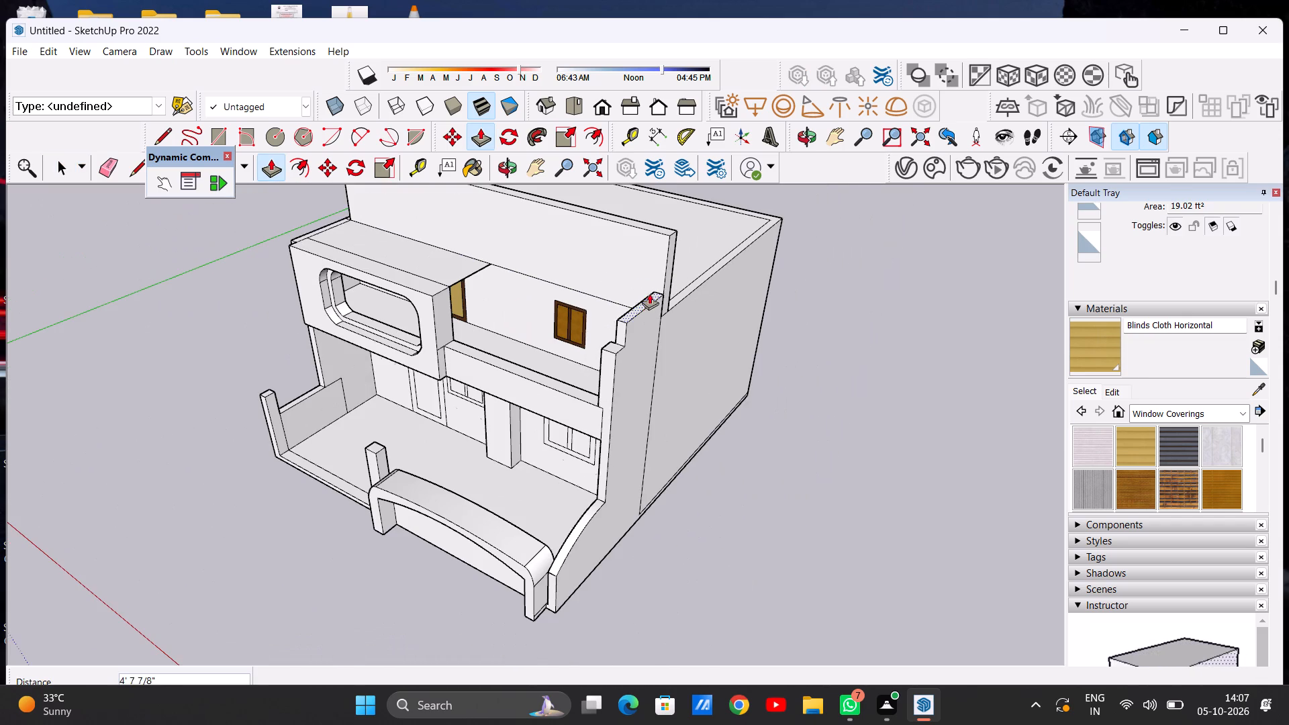
{"action": "left_click", "coordinate": [667, 234]}
Extrude the side wall's small front corner piece upward 13' 10 15/16" to the top of the raised side wall.
{"action": "scroll", "coordinate": [608, 344], "scroll_direction": "up", "scroll_amount": 3}
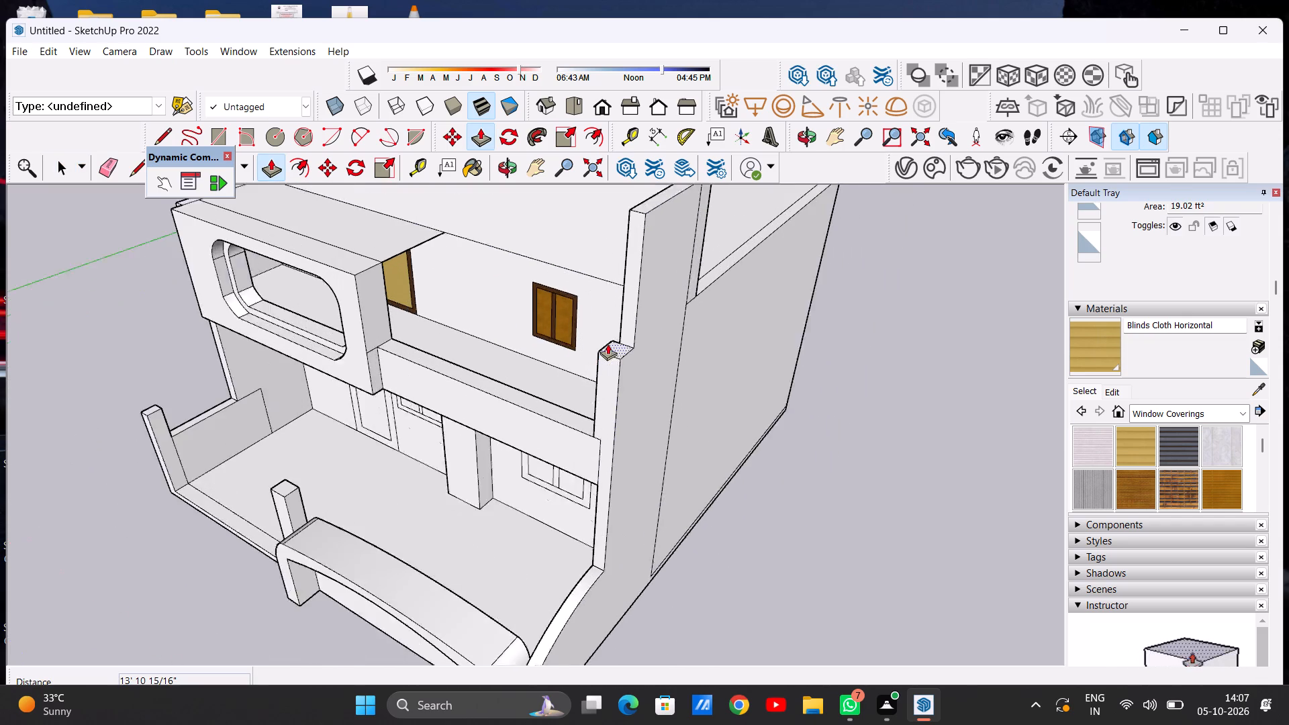
{"action": "scroll", "coordinate": [608, 344], "scroll_direction": "up", "scroll_amount": 9}
{"action": "left_click", "coordinate": [626, 370]}
{"action": "scroll", "coordinate": [638, 283], "scroll_direction": "down", "scroll_amount": 5}
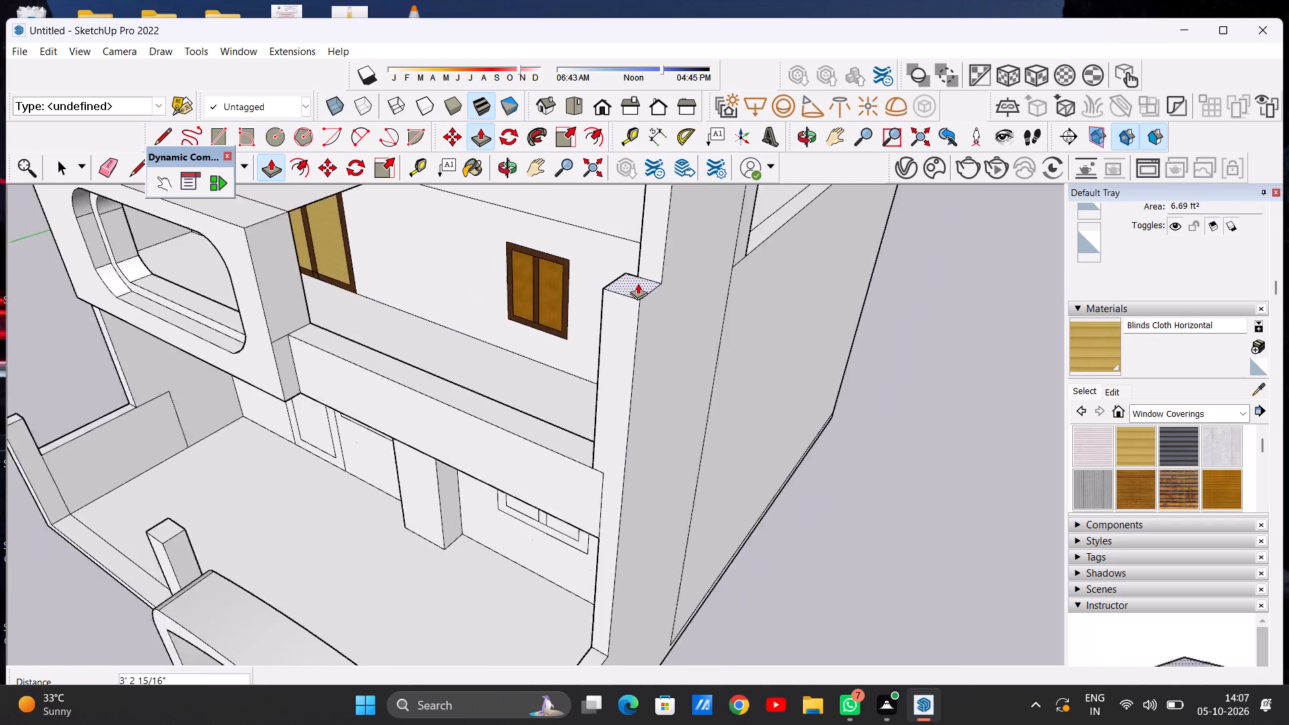
{"action": "scroll", "coordinate": [638, 283], "scroll_direction": "down", "scroll_amount": 15}
{"action": "left_click", "coordinate": [651, 232]}
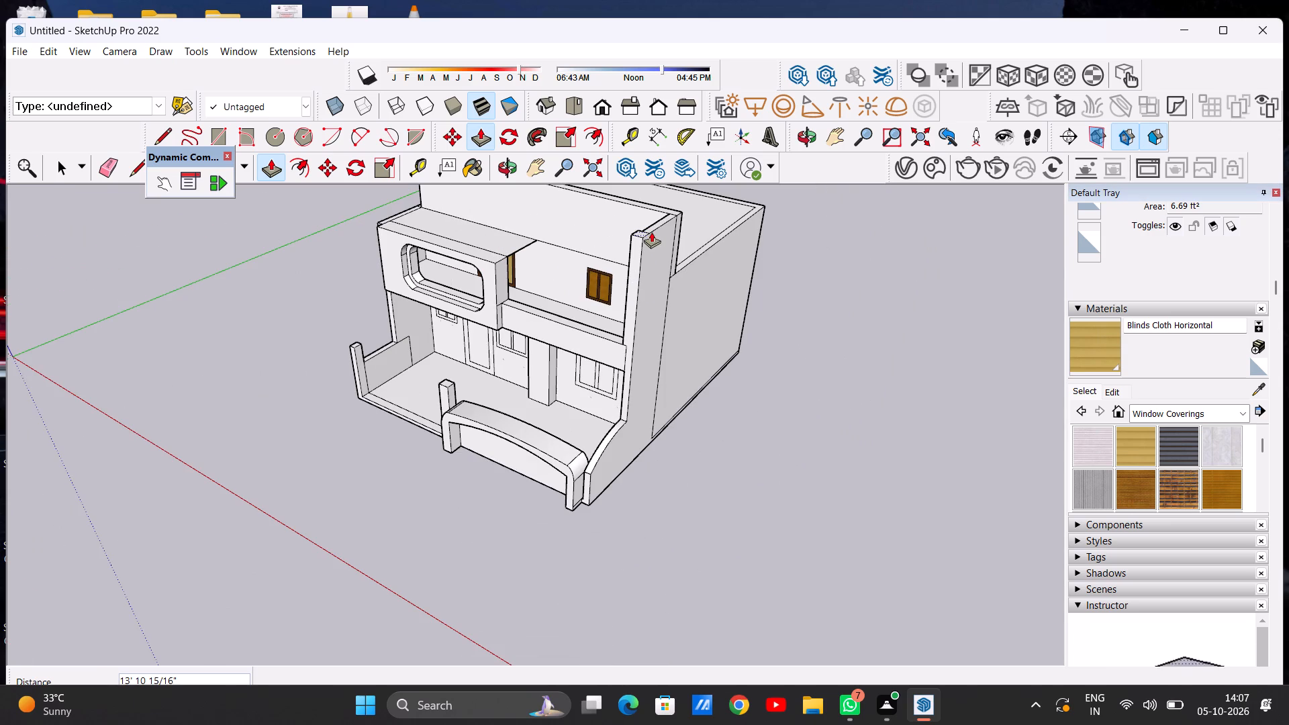
{"action": "key", "text": "space"}
Examine the front of the house with its raised front and side walls from several angles and distances.
{"action": "scroll", "coordinate": [598, 291], "scroll_direction": "down", "scroll_amount": 7}
{"action": "middle_click_drag", "start_coordinate": [549, 291], "coordinate": [634, 267]}
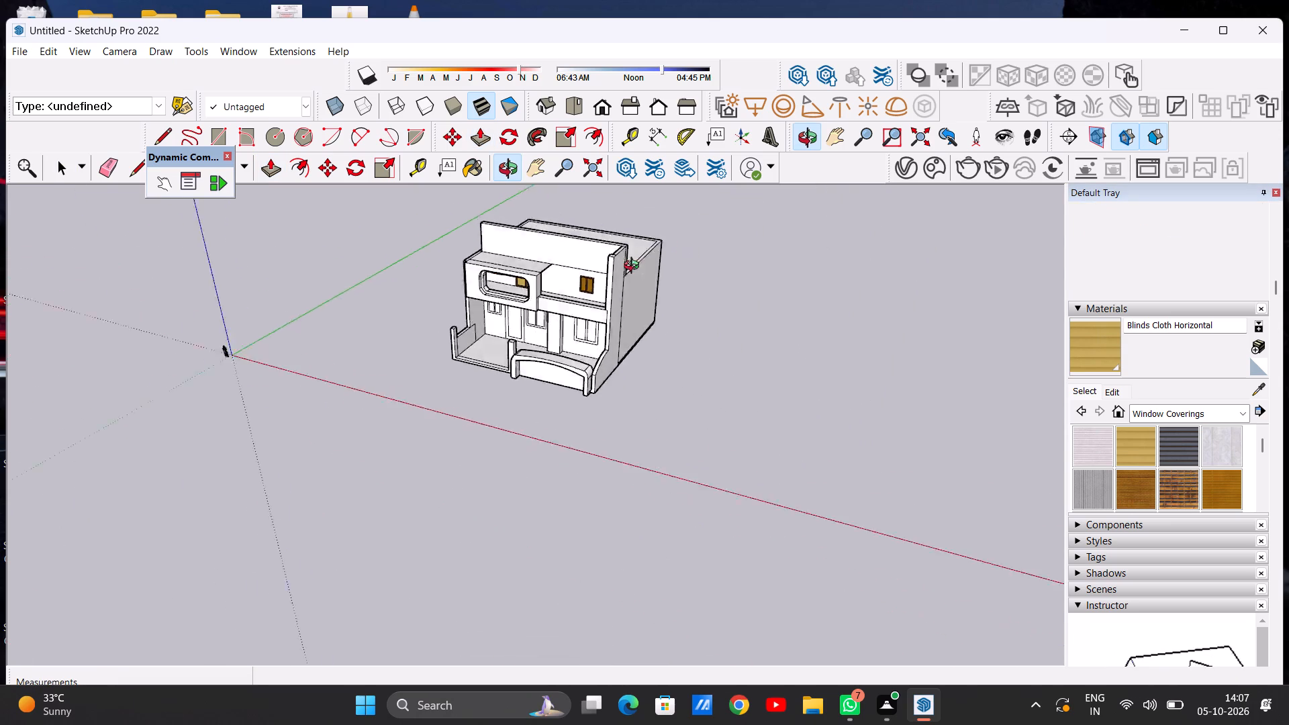
{"action": "middle_click_drag", "start_coordinate": [634, 267], "coordinate": [769, 197]}
{"action": "middle_click_drag", "start_coordinate": [516, 320], "coordinate": [604, 299]}
{"action": "scroll", "coordinate": [548, 293], "scroll_direction": "up", "scroll_amount": 7}
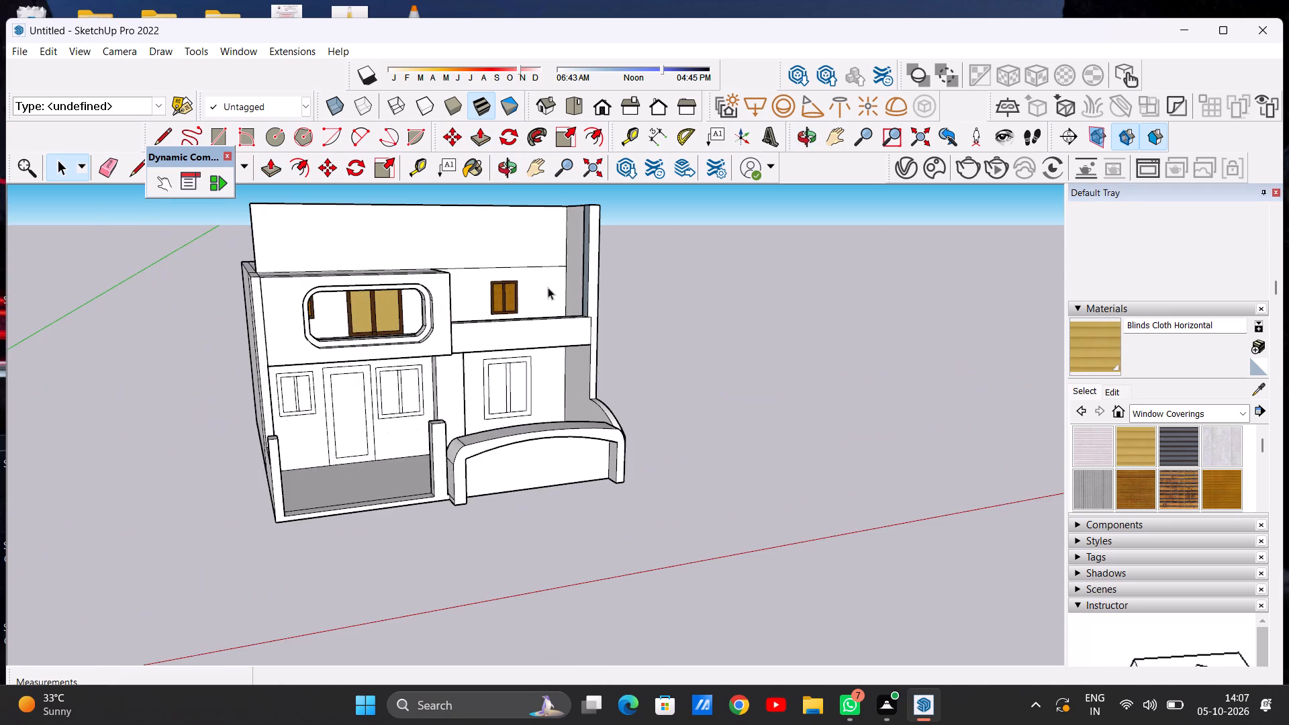
{"action": "middle_click_drag", "start_coordinate": [530, 305], "coordinate": [469, 385]}
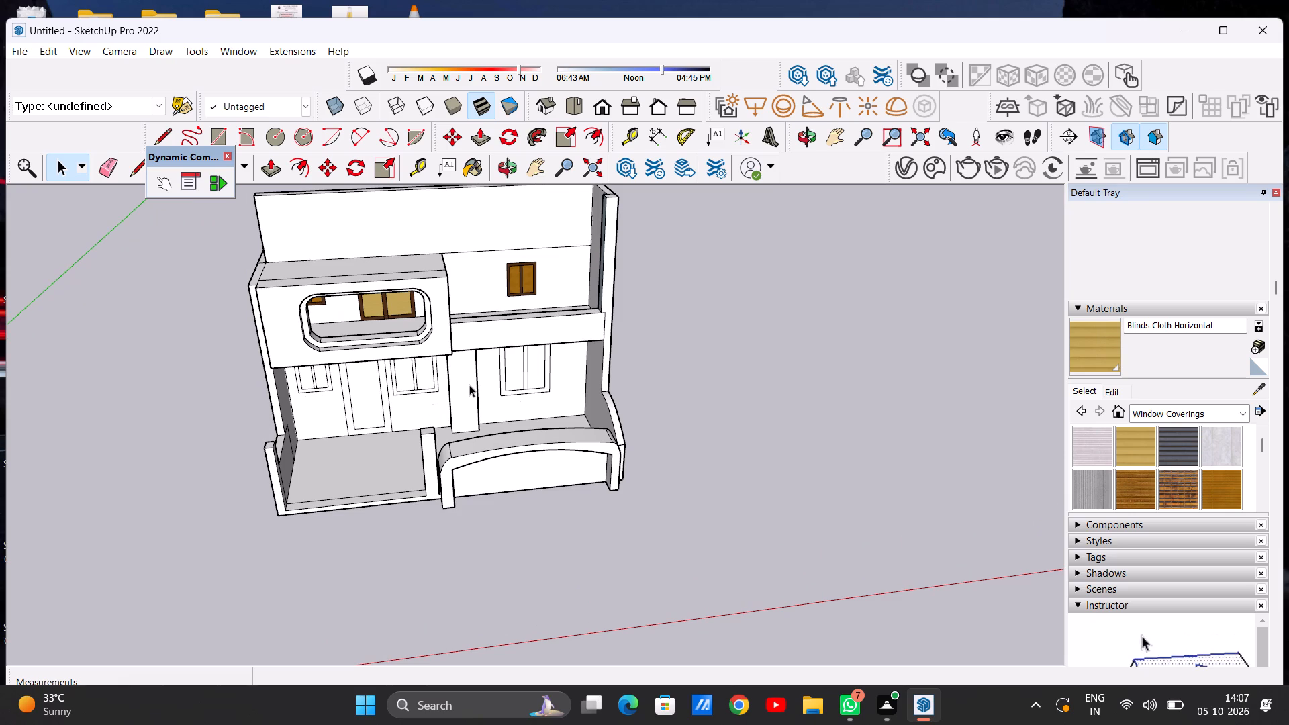
{"action": "scroll", "coordinate": [508, 316], "scroll_direction": "down", "scroll_amount": 11}
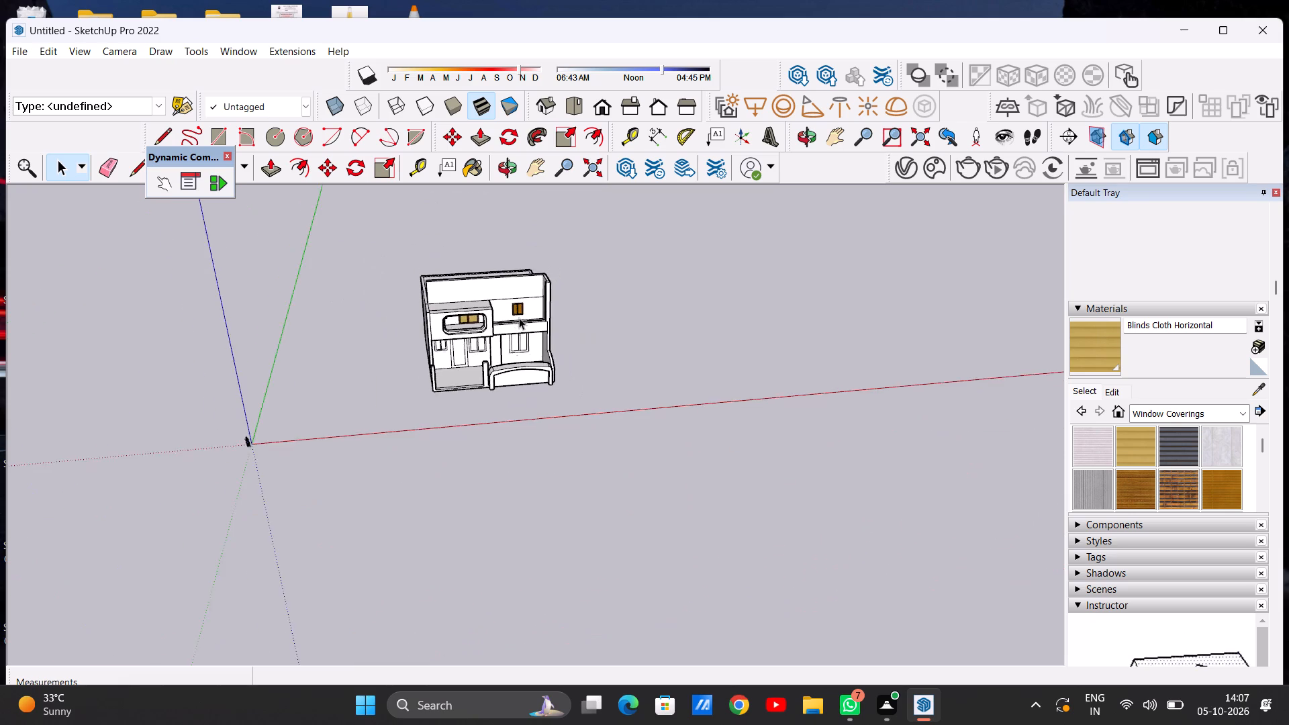
{"action": "middle_click_drag", "start_coordinate": [516, 326], "coordinate": [480, 276]}
{"action": "scroll", "coordinate": [504, 291], "scroll_direction": "up", "scroll_amount": 16}
{"action": "middle_click_drag", "start_coordinate": [493, 341], "coordinate": [604, 309]}
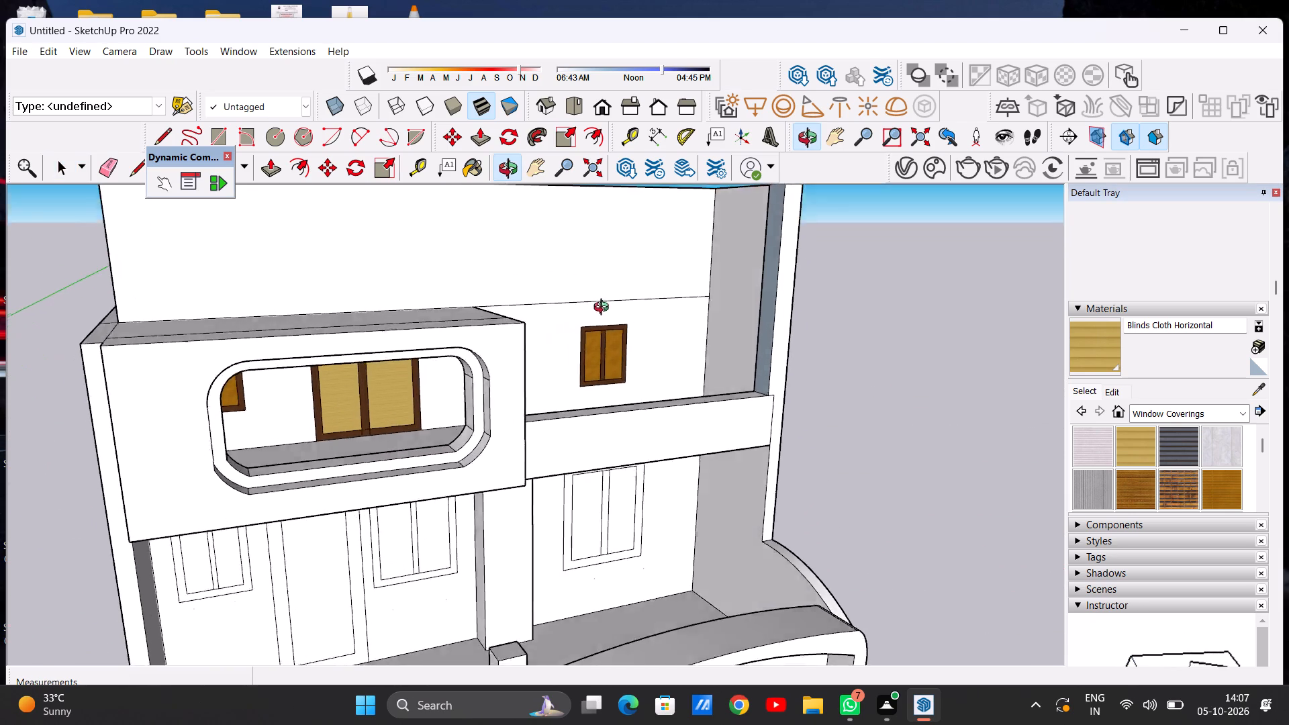
Examine the house's front, raised walls and upper-floor windows from several angles and distances.
{"action": "middle_click_drag", "start_coordinate": [604, 309], "coordinate": [610, 305]}
{"action": "scroll", "coordinate": [536, 360], "scroll_direction": "down", "scroll_amount": 12}
{"action": "scroll", "coordinate": [581, 348], "scroll_direction": "up", "scroll_amount": 1}
{"action": "middle_click_drag", "start_coordinate": [583, 348], "coordinate": [661, 360]}
{"action": "scroll", "coordinate": [600, 375], "scroll_direction": "up", "scroll_amount": 2}
{"action": "scroll", "coordinate": [600, 375], "scroll_direction": "down", "scroll_amount": 1}
{"action": "scroll", "coordinate": [600, 375], "scroll_direction": "up", "scroll_amount": 6}
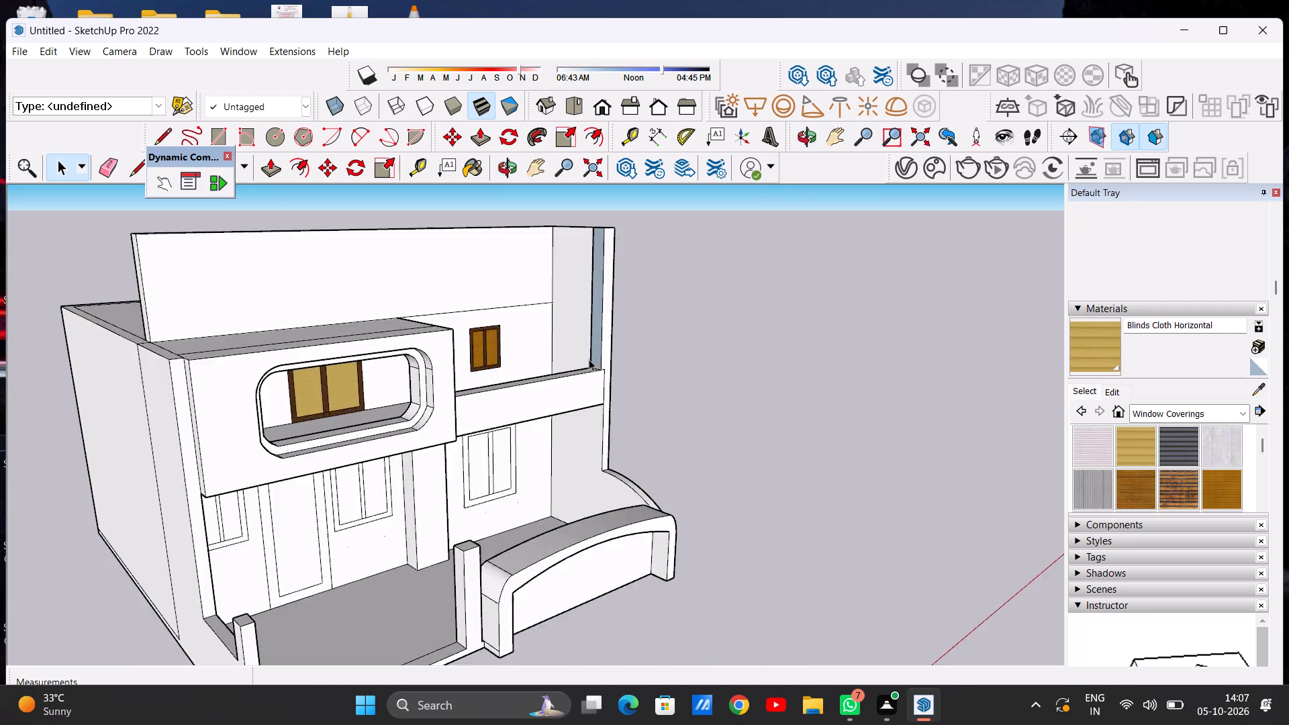
{"action": "scroll", "coordinate": [589, 359], "scroll_direction": "up", "scroll_amount": 8}
{"action": "scroll", "coordinate": [587, 359], "scroll_direction": "down", "scroll_amount": 8}
{"action": "middle_click_drag", "start_coordinate": [584, 358], "coordinate": [572, 449]}
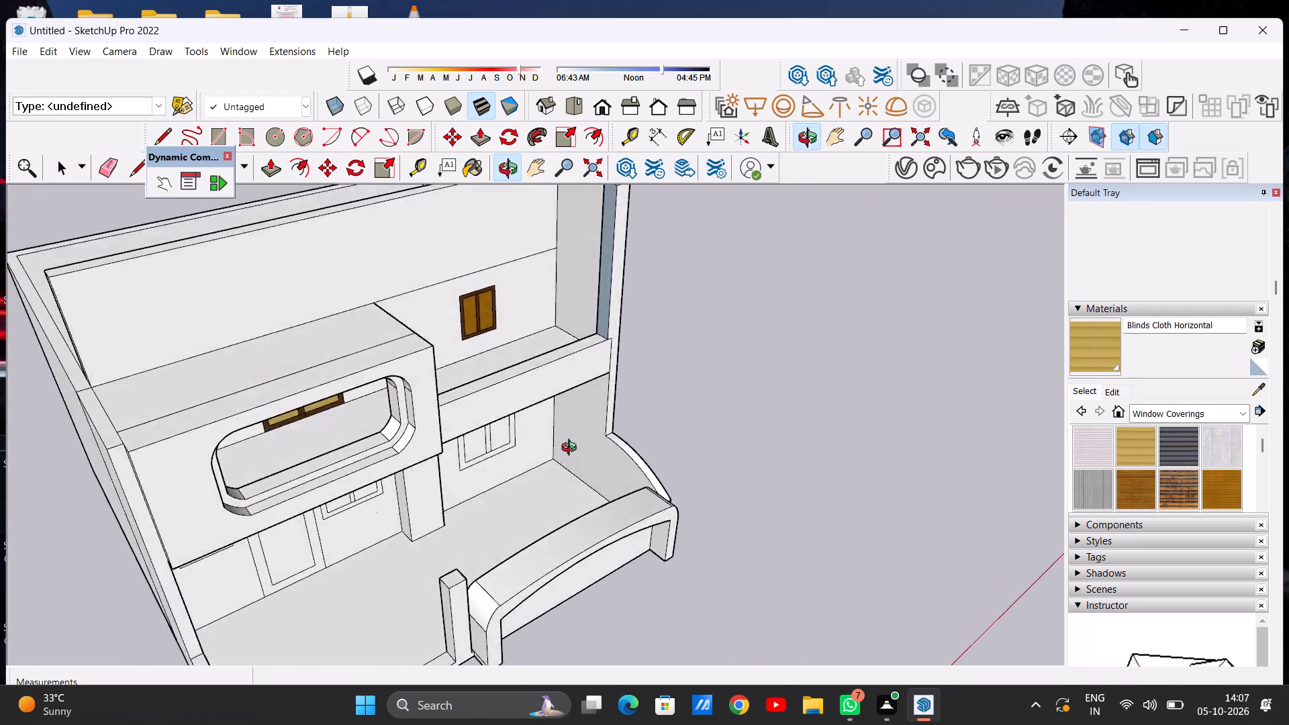
{"action": "middle_click_drag", "start_coordinate": [572, 449], "coordinate": [525, 330]}
{"action": "scroll", "coordinate": [524, 330], "scroll_direction": "up", "scroll_amount": 1}
{"action": "scroll", "coordinate": [520, 358], "scroll_direction": "down", "scroll_amount": 11}
{"action": "middle_click_drag", "start_coordinate": [557, 373], "coordinate": [399, 352]}
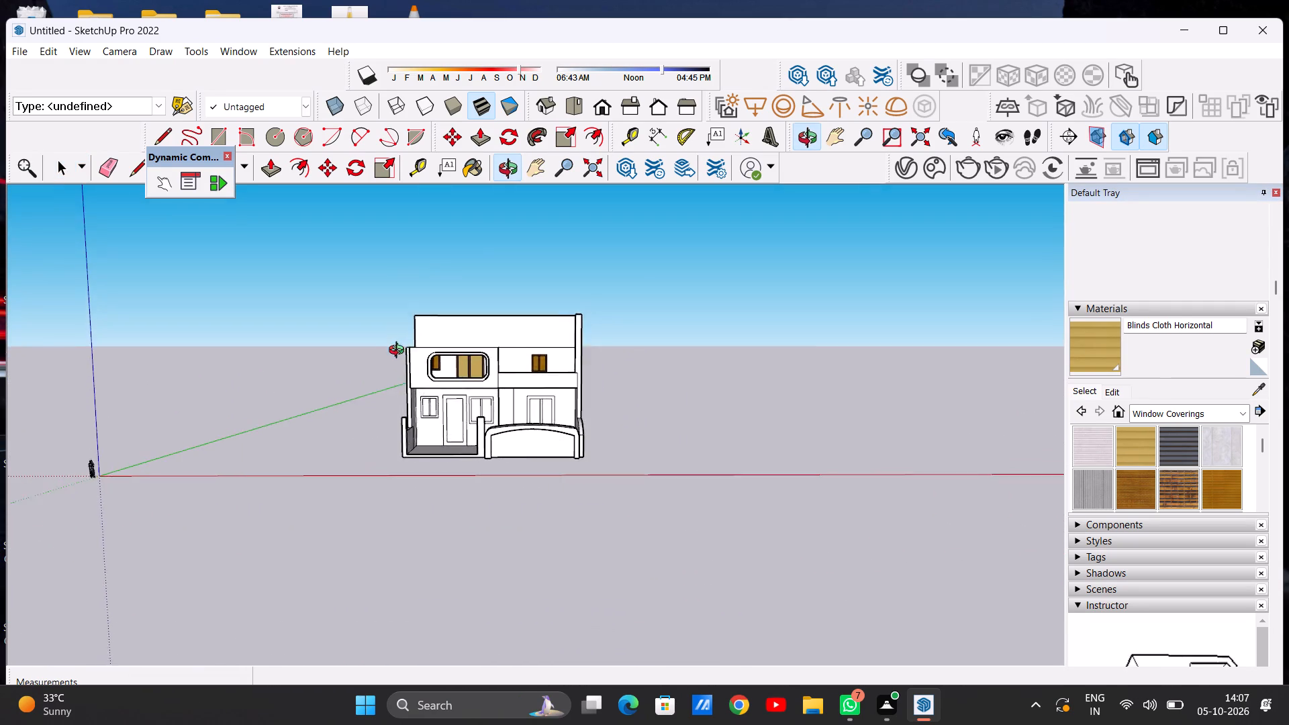
{"action": "middle_click_drag", "start_coordinate": [399, 352], "coordinate": [394, 357]}
{"action": "scroll", "coordinate": [585, 336], "scroll_direction": "up", "scroll_amount": 7}
{"action": "scroll", "coordinate": [459, 377], "scroll_direction": "down", "scroll_amount": 5}
{"action": "middle_click_drag", "start_coordinate": [371, 371], "coordinate": [476, 354]}
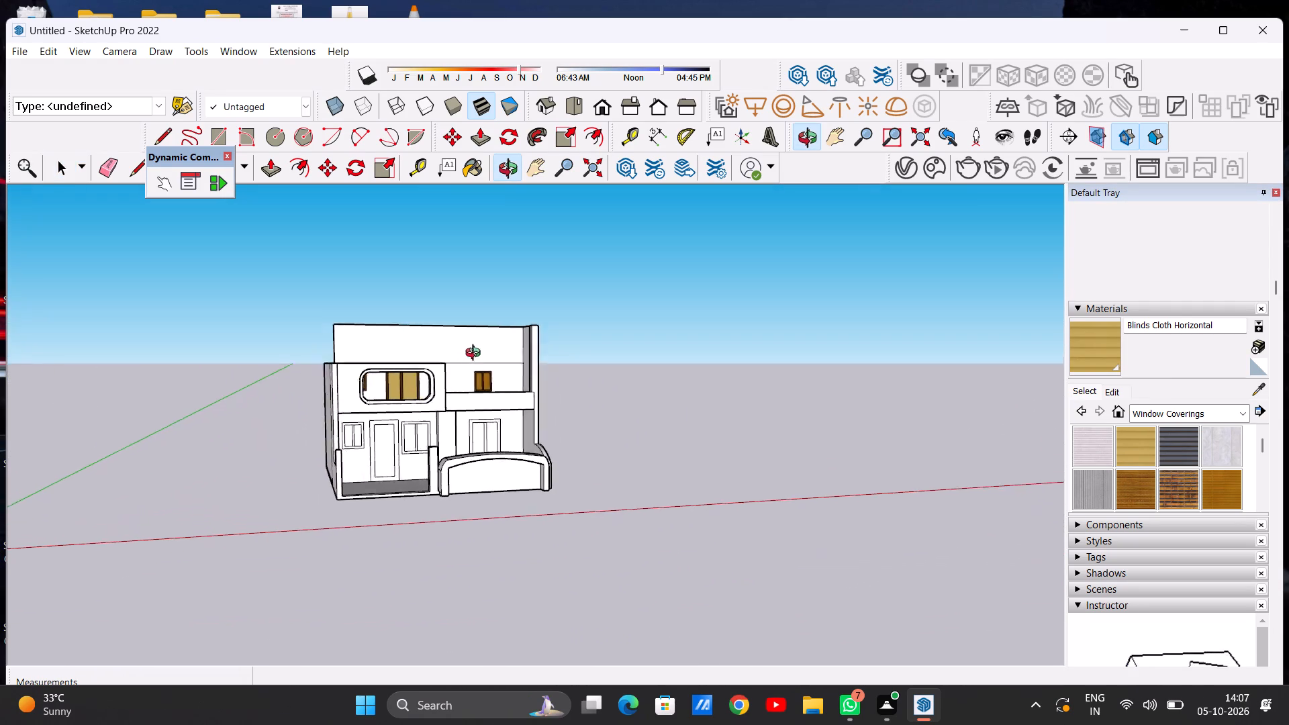
{"action": "middle_click_drag", "start_coordinate": [476, 354], "coordinate": [478, 354]}
{"action": "scroll", "coordinate": [471, 397], "scroll_direction": "up", "scroll_amount": 4}
{"action": "scroll", "coordinate": [469, 401], "scroll_direction": "down", "scroll_amount": 4}
{"action": "middle_click_drag", "start_coordinate": [454, 399], "coordinate": [440, 410]}
{"action": "scroll", "coordinate": [440, 411], "scroll_direction": "up", "scroll_amount": 1}
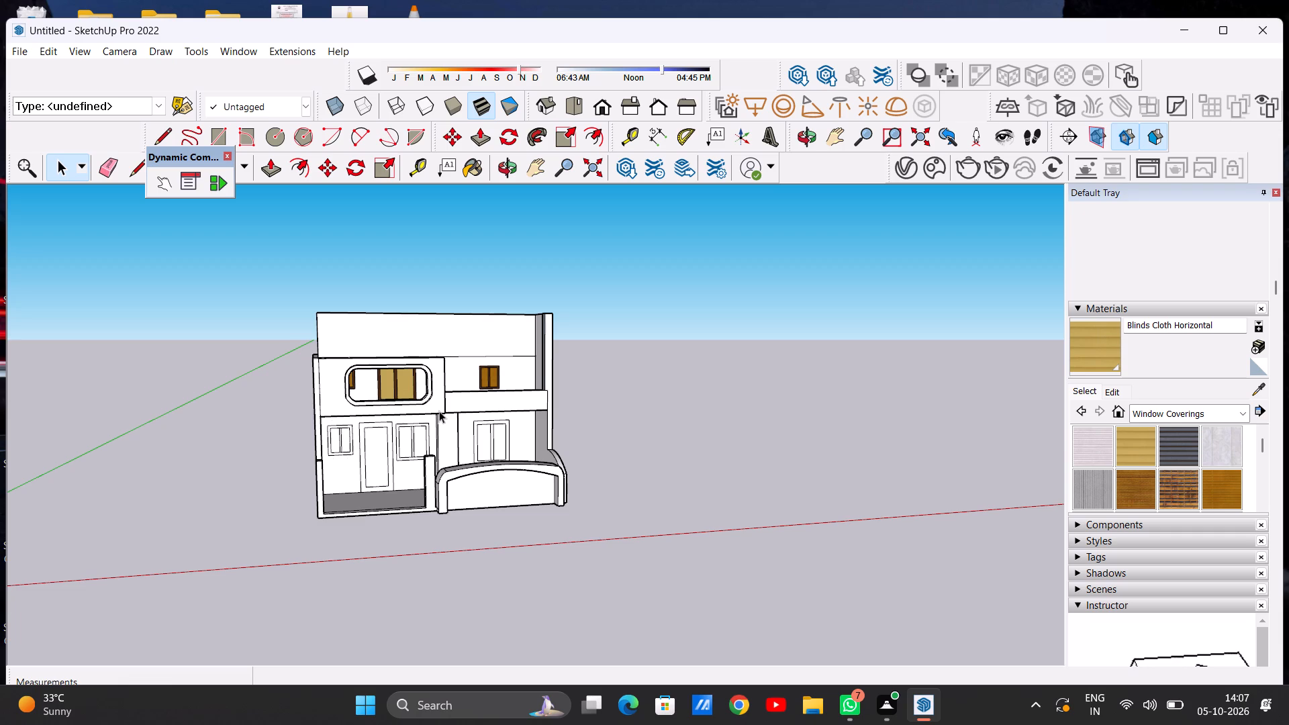
{"action": "scroll", "coordinate": [548, 442], "scroll_direction": "down", "scroll_amount": 6}
{"action": "scroll", "coordinate": [502, 395], "scroll_direction": "up", "scroll_amount": 13}
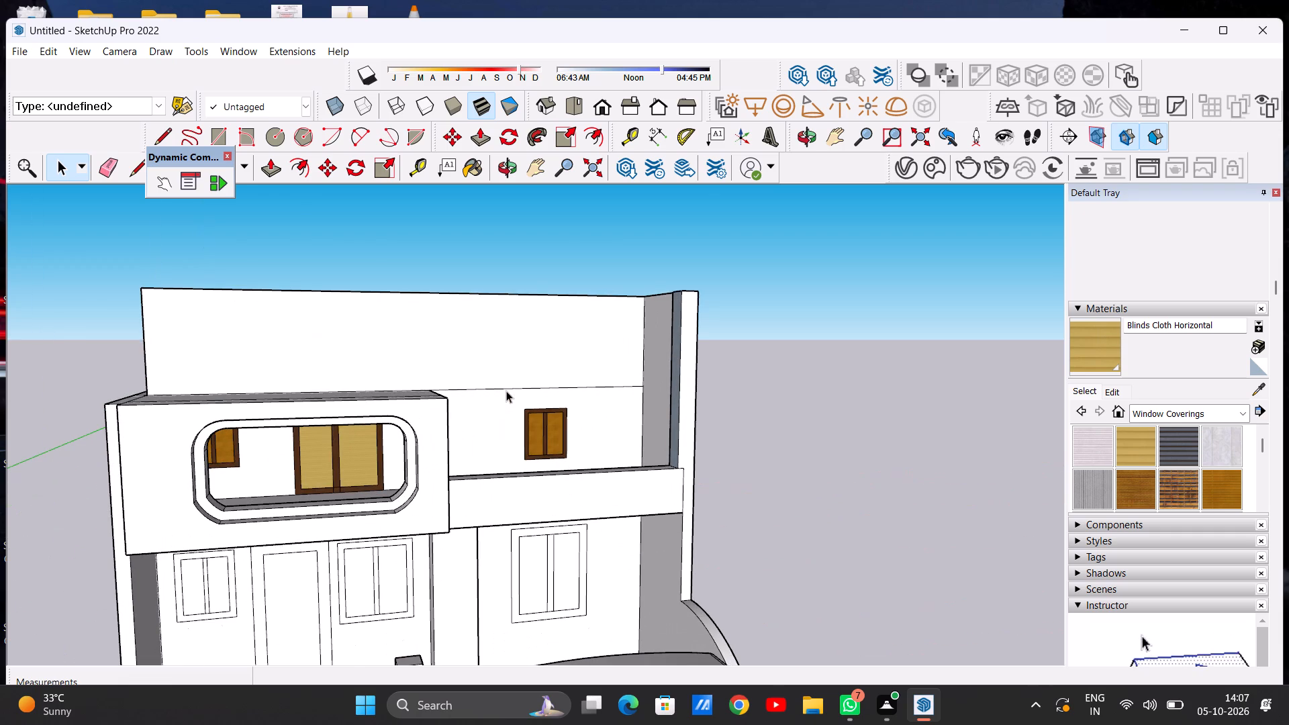
{"action": "key", "text": "space"}
{"action": "scroll", "coordinate": [570, 381], "scroll_direction": "down", "scroll_amount": 6}
{"action": "scroll", "coordinate": [573, 380], "scroll_direction": "up", "scroll_amount": 8}
{"action": "middle_click_drag", "start_coordinate": [501, 409], "coordinate": [804, 338]}
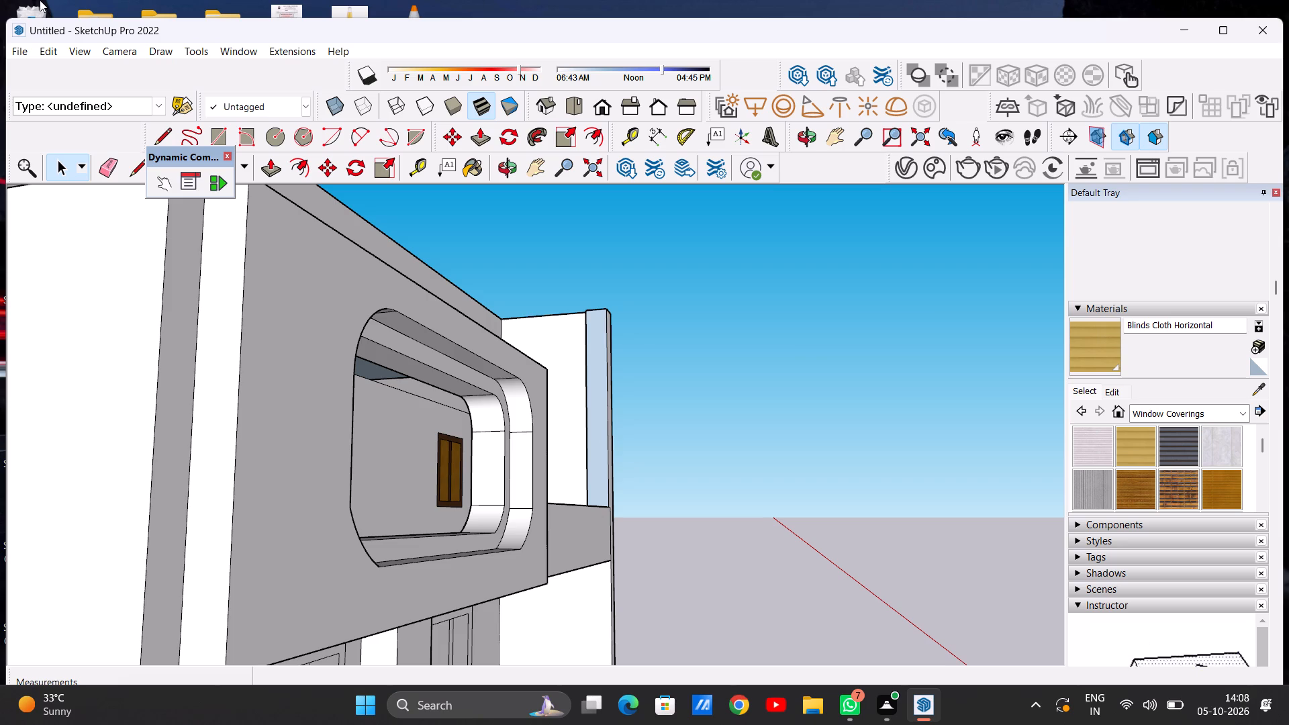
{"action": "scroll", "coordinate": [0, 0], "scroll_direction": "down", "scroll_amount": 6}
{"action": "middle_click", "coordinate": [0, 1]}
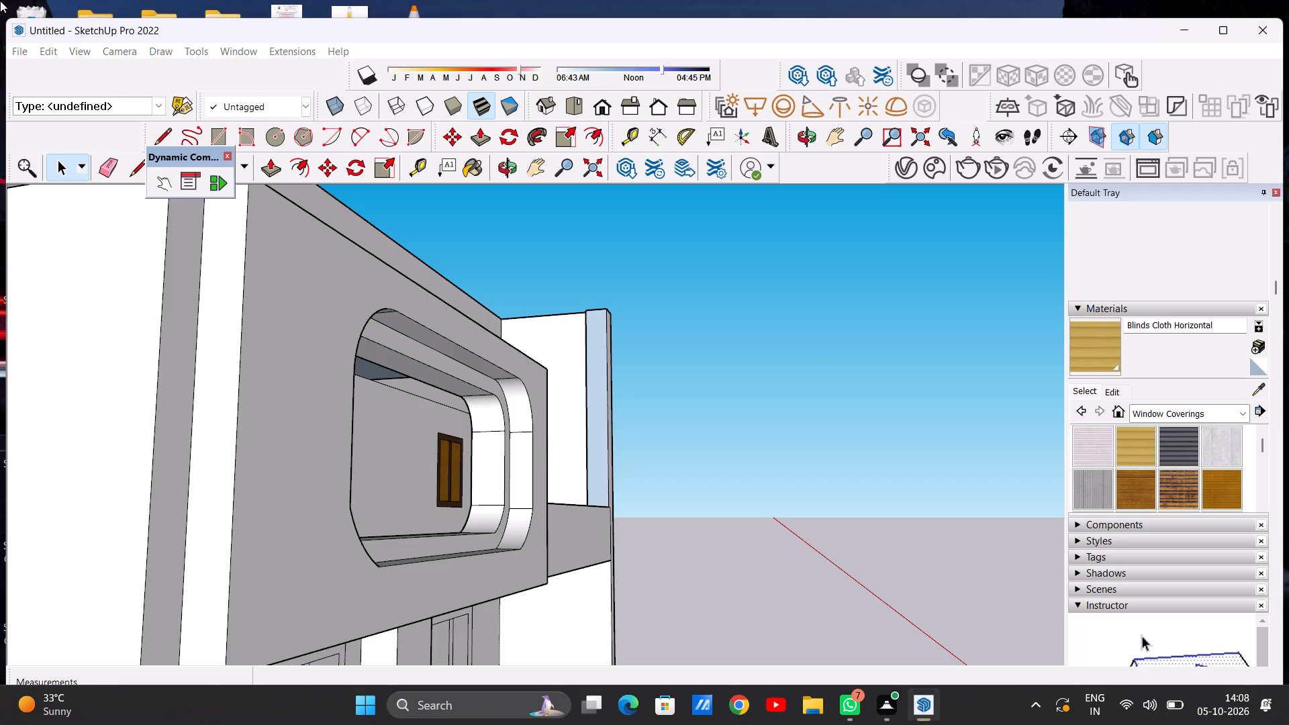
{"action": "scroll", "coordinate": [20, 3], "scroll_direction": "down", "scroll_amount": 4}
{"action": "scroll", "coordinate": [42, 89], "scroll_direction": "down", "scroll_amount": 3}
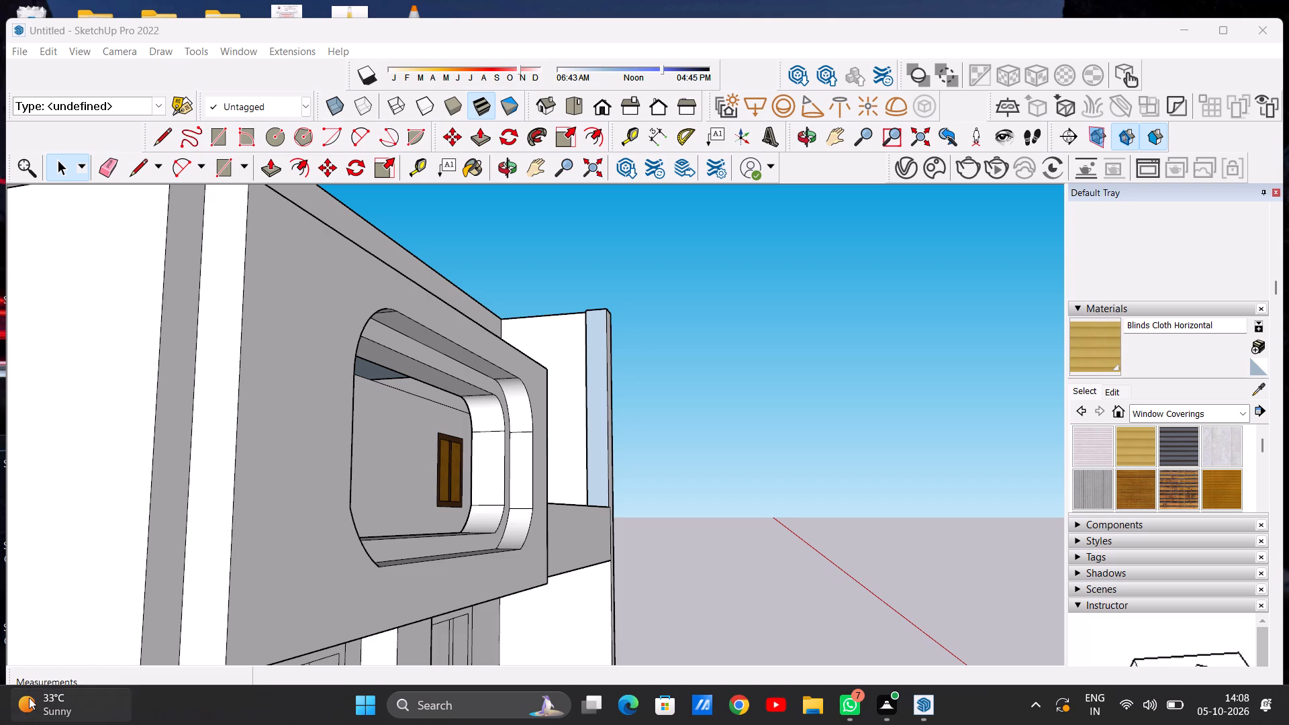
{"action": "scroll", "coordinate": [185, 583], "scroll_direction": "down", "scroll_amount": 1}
Examine the framed balcony, open balcony and raised walls from the front and at close range.
{"action": "middle_click_drag", "start_coordinate": [187, 583], "coordinate": [21, 615]}
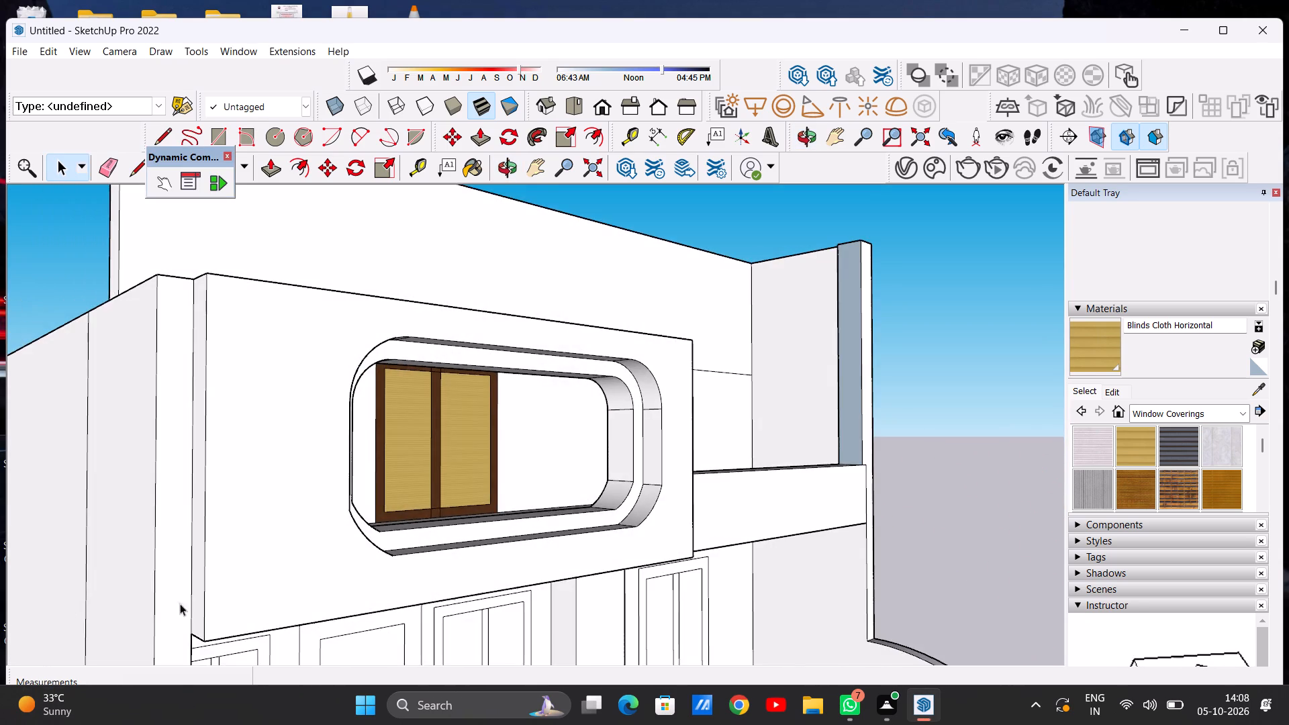
{"action": "scroll", "coordinate": [332, 544], "scroll_direction": "up", "scroll_amount": 3}
{"action": "scroll", "coordinate": [333, 542], "scroll_direction": "down", "scroll_amount": 11}
{"action": "middle_click_drag", "start_coordinate": [390, 526], "coordinate": [291, 497]}
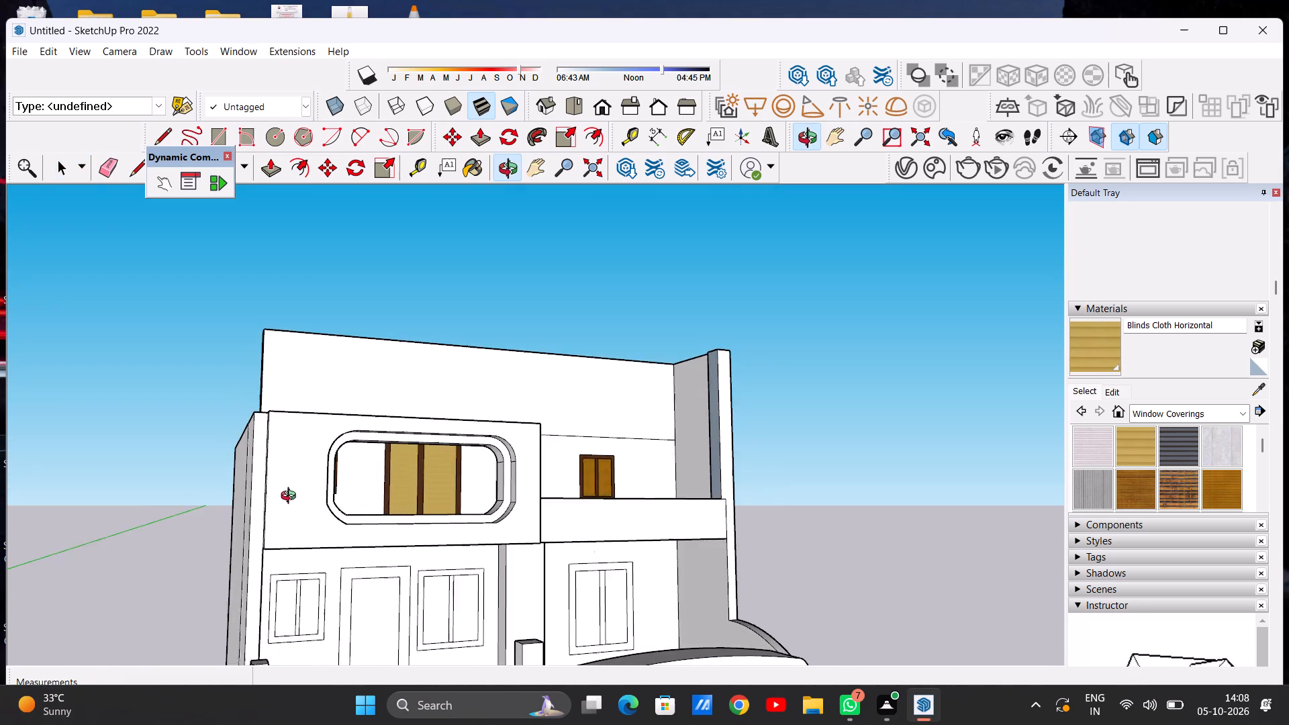
{"action": "middle_click_drag", "start_coordinate": [291, 497], "coordinate": [291, 497]}
{"action": "scroll", "coordinate": [309, 502], "scroll_direction": "down", "scroll_amount": 9}
{"action": "middle_click_drag", "start_coordinate": [386, 537], "coordinate": [285, 534]}
{"action": "scroll", "coordinate": [333, 538], "scroll_direction": "up", "scroll_amount": 4}
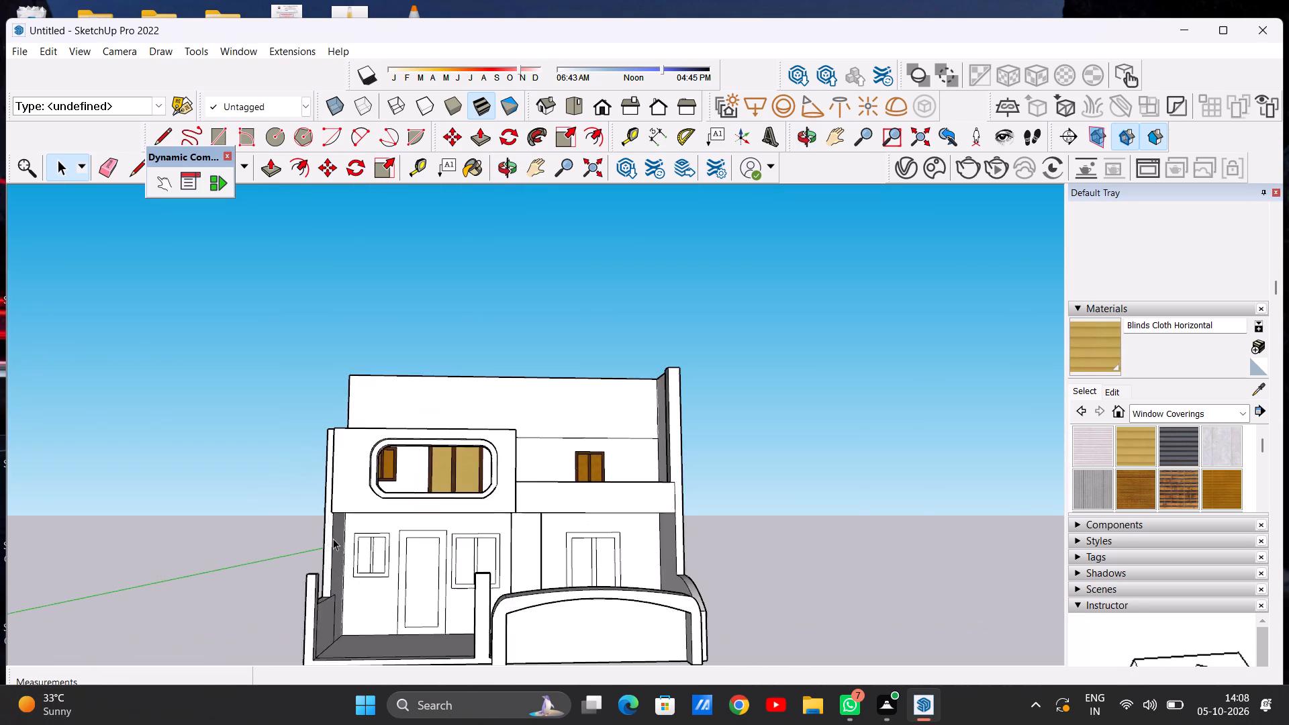
{"action": "scroll", "coordinate": [333, 538], "scroll_direction": "up", "scroll_amount": 6}
{"action": "scroll", "coordinate": [402, 530], "scroll_direction": "down", "scroll_amount": 11}
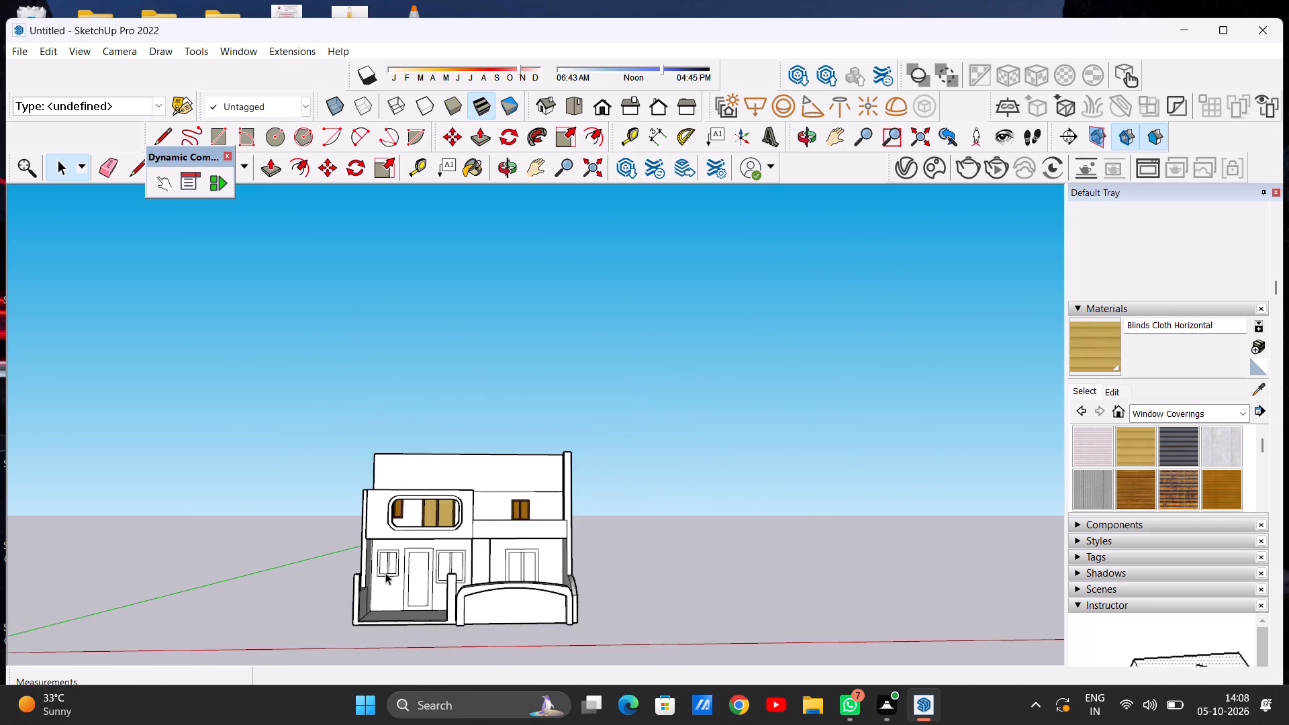
{"action": "scroll", "coordinate": [403, 563], "scroll_direction": "down", "scroll_amount": 1}
{"action": "scroll", "coordinate": [404, 563], "scroll_direction": "up", "scroll_amount": 9}
{"action": "scroll", "coordinate": [341, 530], "scroll_direction": "down", "scroll_amount": 7}
{"action": "scroll", "coordinate": [400, 546], "scroll_direction": "down", "scroll_amount": 1}
{"action": "scroll", "coordinate": [410, 528], "scroll_direction": "up", "scroll_amount": 5}
{"action": "scroll", "coordinate": [400, 536], "scroll_direction": "down", "scroll_amount": 2}
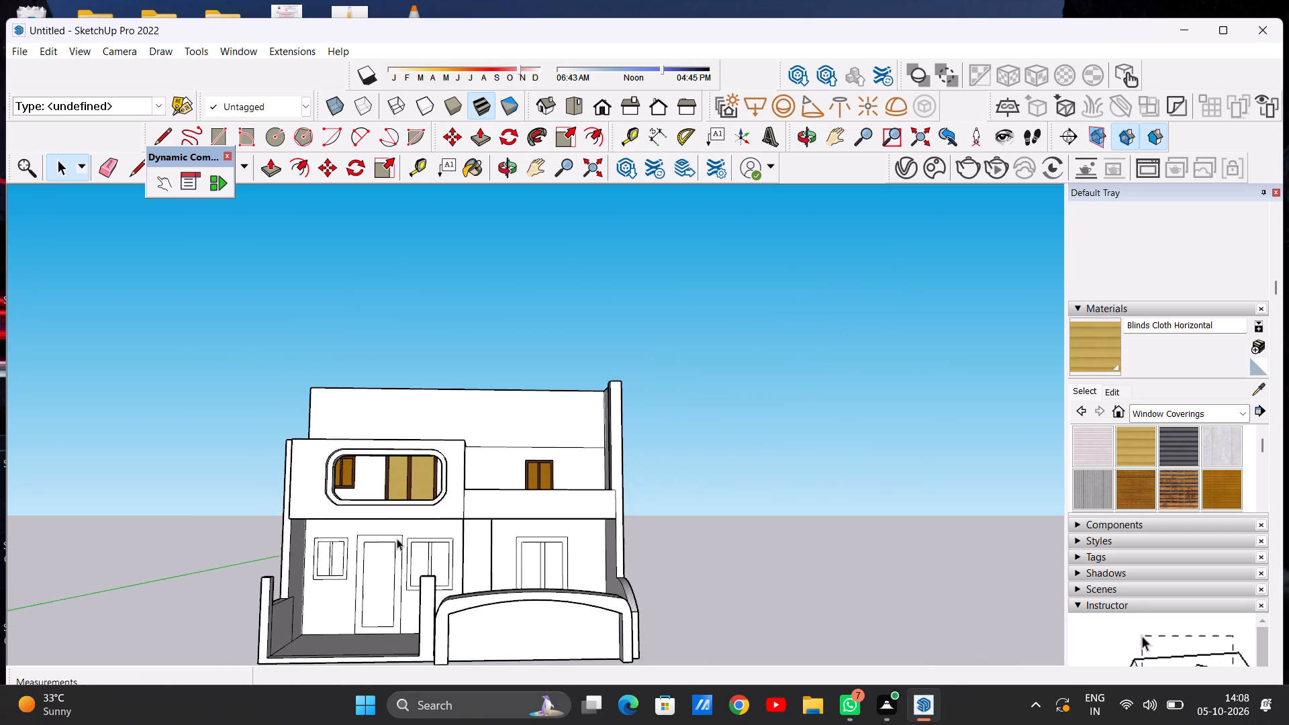
{"action": "middle_click_drag", "start_coordinate": [395, 539], "coordinate": [334, 567]}
{"action": "scroll", "coordinate": [433, 516], "scroll_direction": "up", "scroll_amount": 6}
{"action": "scroll", "coordinate": [460, 461], "scroll_direction": "up", "scroll_amount": 6}
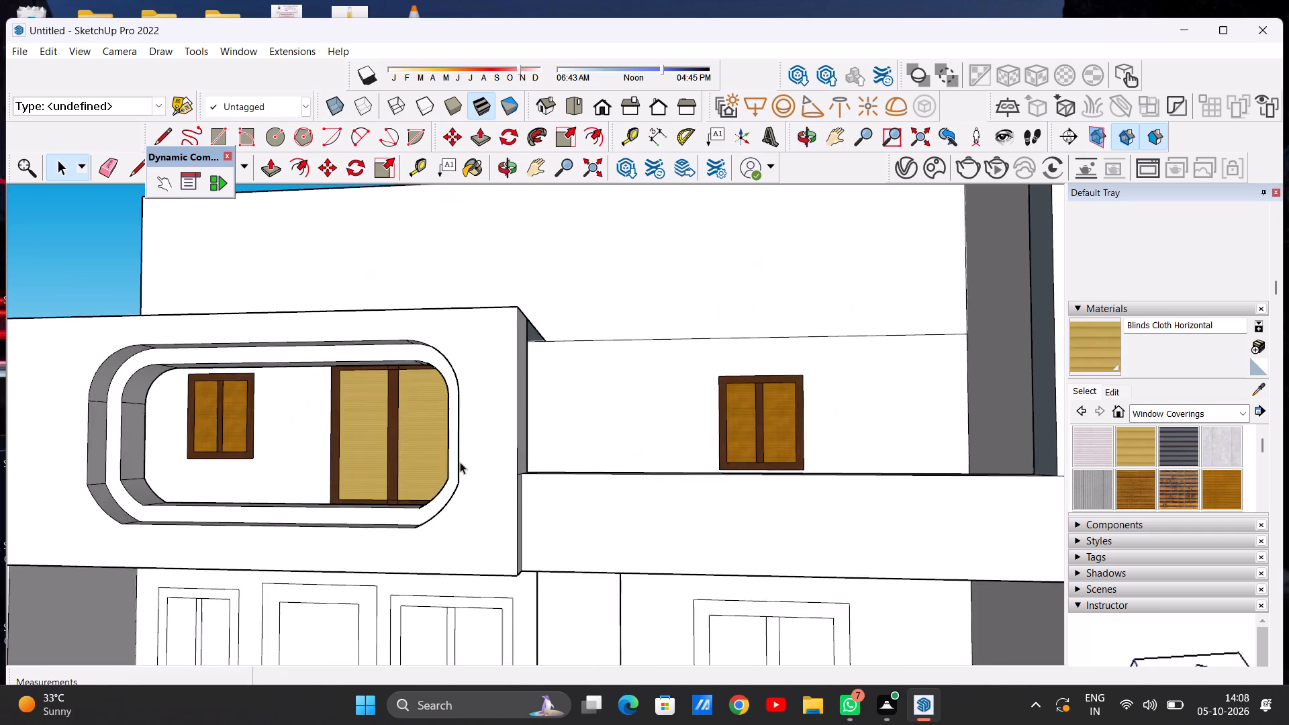
Erase the horizontal seam line across the raised front wall above the open balcony's window.
{"action": "scroll", "coordinate": [457, 448], "scroll_direction": "down", "scroll_amount": 1}
{"action": "middle_click_drag", "start_coordinate": [457, 450], "coordinate": [386, 592]}
{"action": "scroll", "coordinate": [511, 376], "scroll_direction": "up", "scroll_amount": 5}
{"action": "scroll", "coordinate": [518, 370], "scroll_direction": "down", "scroll_amount": 7}
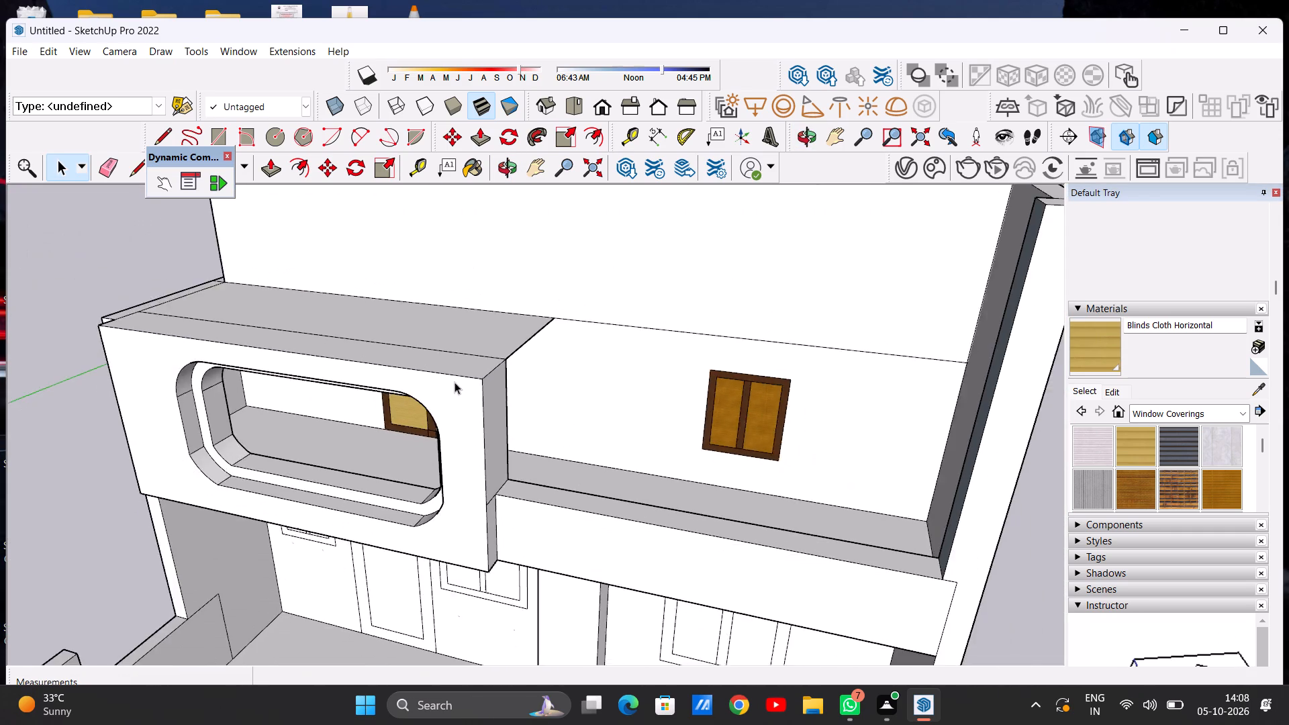
{"action": "scroll", "coordinate": [455, 382], "scroll_direction": "down", "scroll_amount": 6}
{"action": "scroll", "coordinate": [487, 385], "scroll_direction": "up", "scroll_amount": 3}
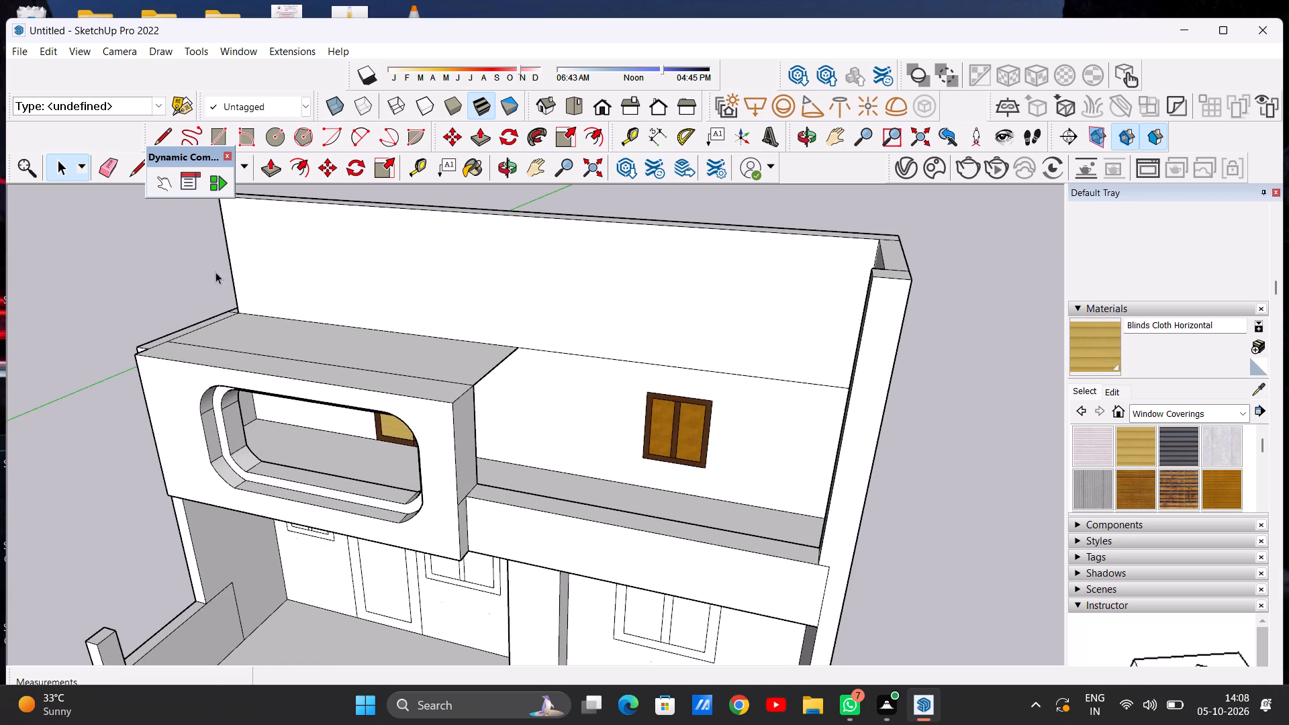
{"action": "left_click", "coordinate": [104, 168]}
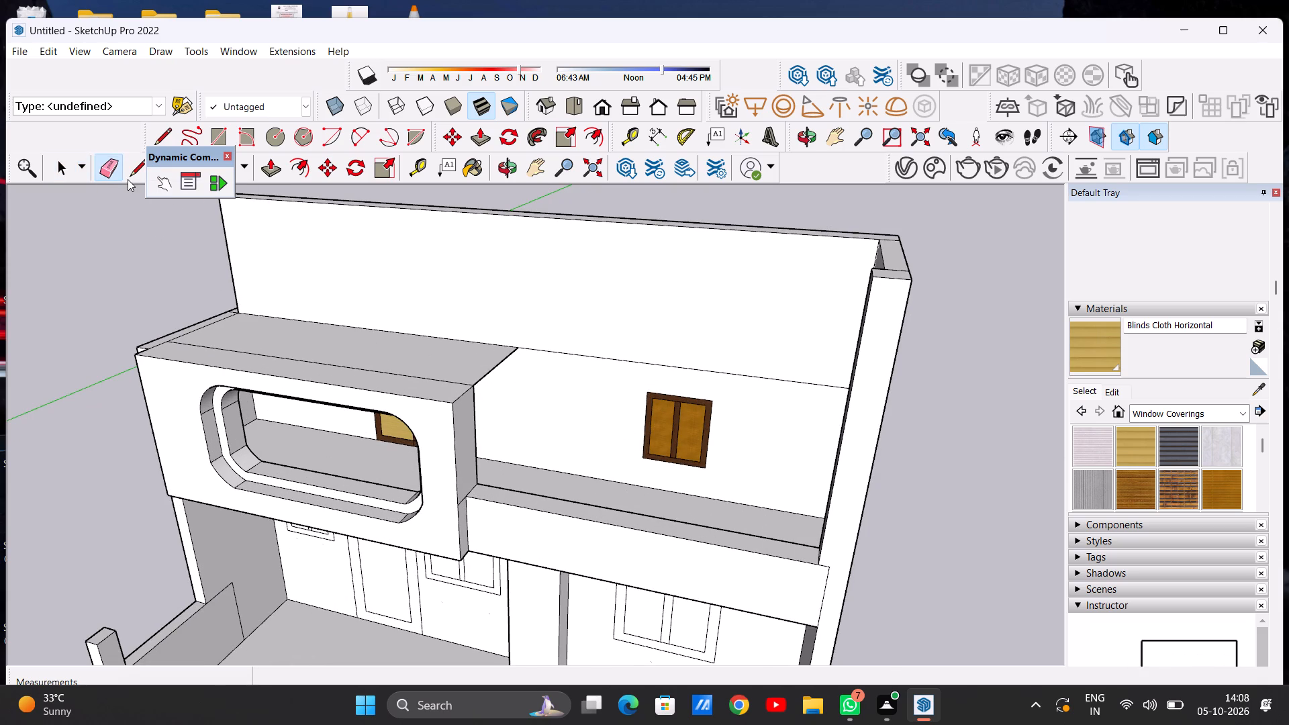
{"action": "left_click_drag", "start_coordinate": [538, 346], "coordinate": [542, 356]}
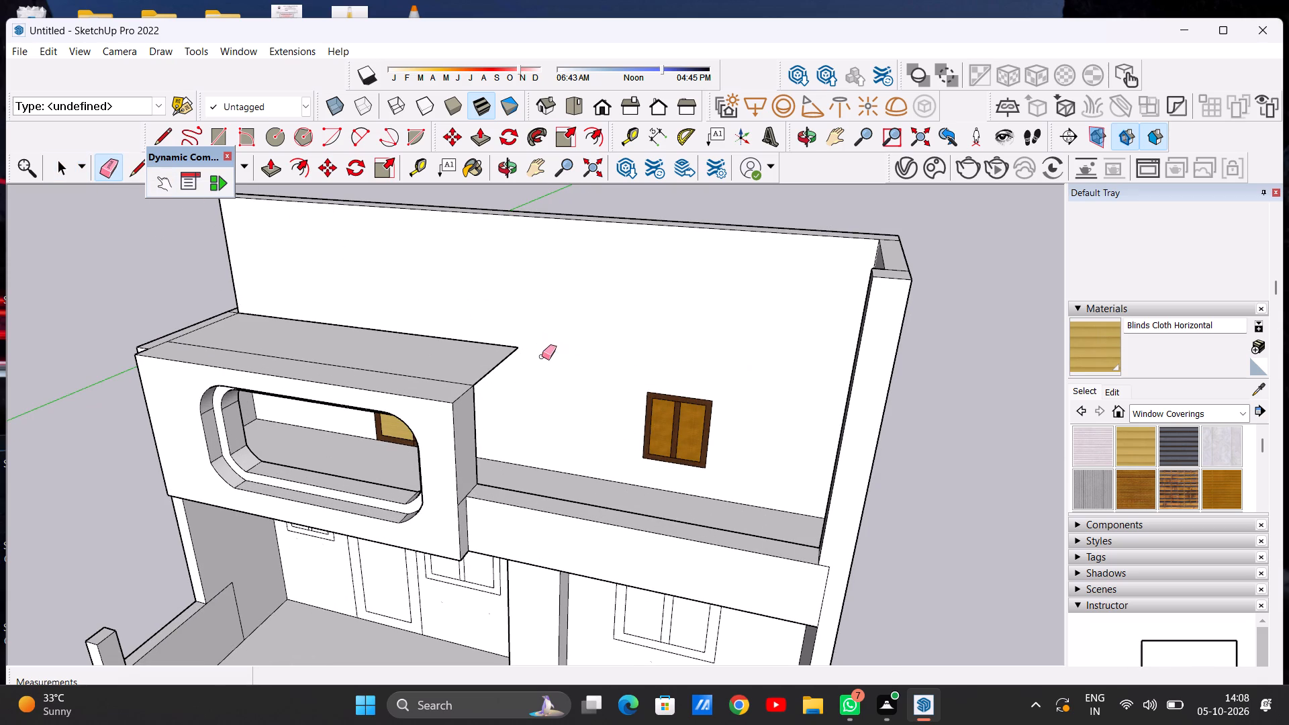
{"action": "middle_click_drag", "start_coordinate": [440, 393], "coordinate": [383, 337]}
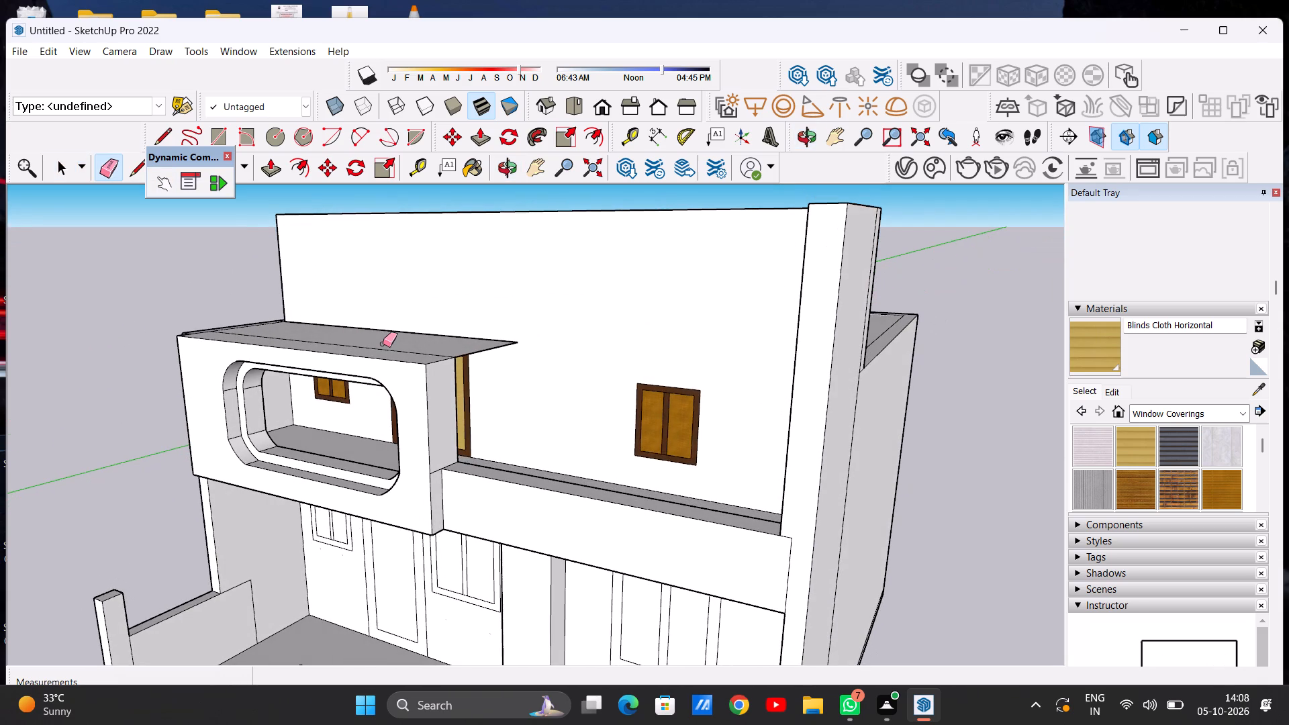
{"action": "key", "text": "space"}
Draw a vertical rectangle about 35' 3 3/8" by 24' 7 7/16" from the open balcony's parapet corner to the side wall's top front corner.
{"action": "scroll", "coordinate": [387, 366], "scroll_direction": "down", "scroll_amount": 4}
{"action": "middle_click_drag", "start_coordinate": [422, 363], "coordinate": [536, 386]}
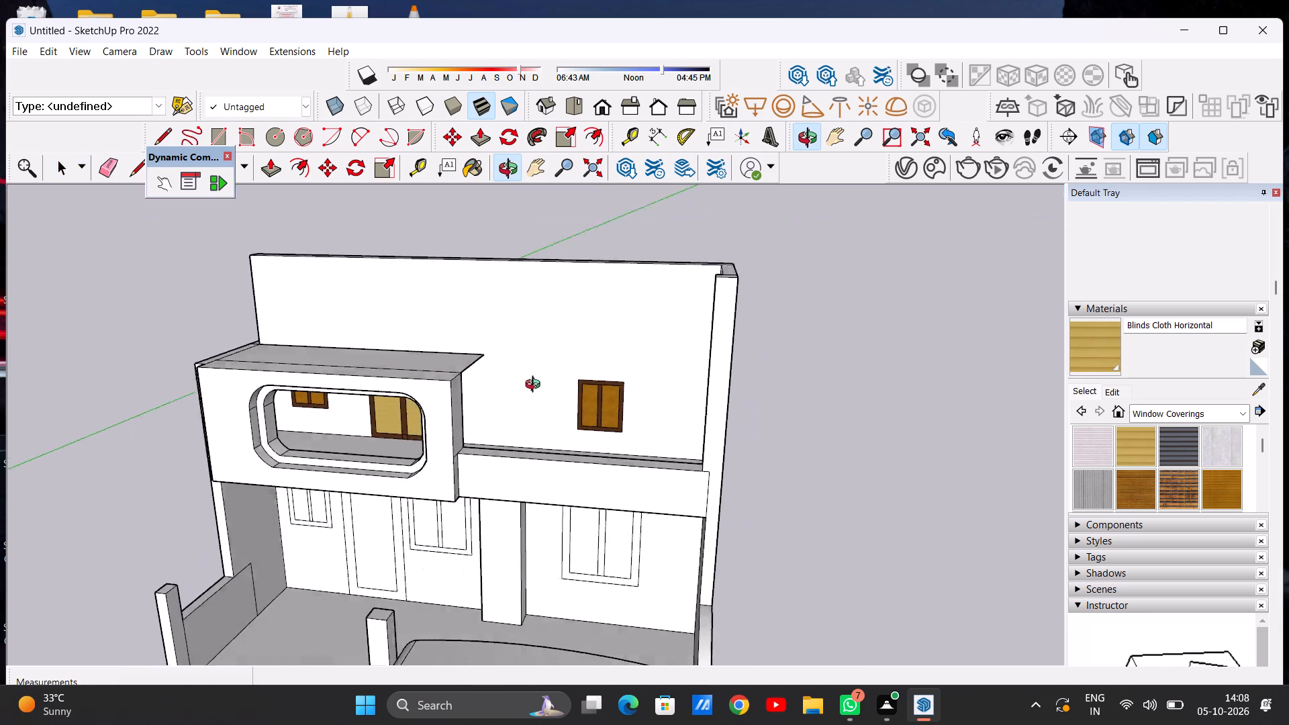
{"action": "middle_click_drag", "start_coordinate": [536, 386], "coordinate": [539, 387]}
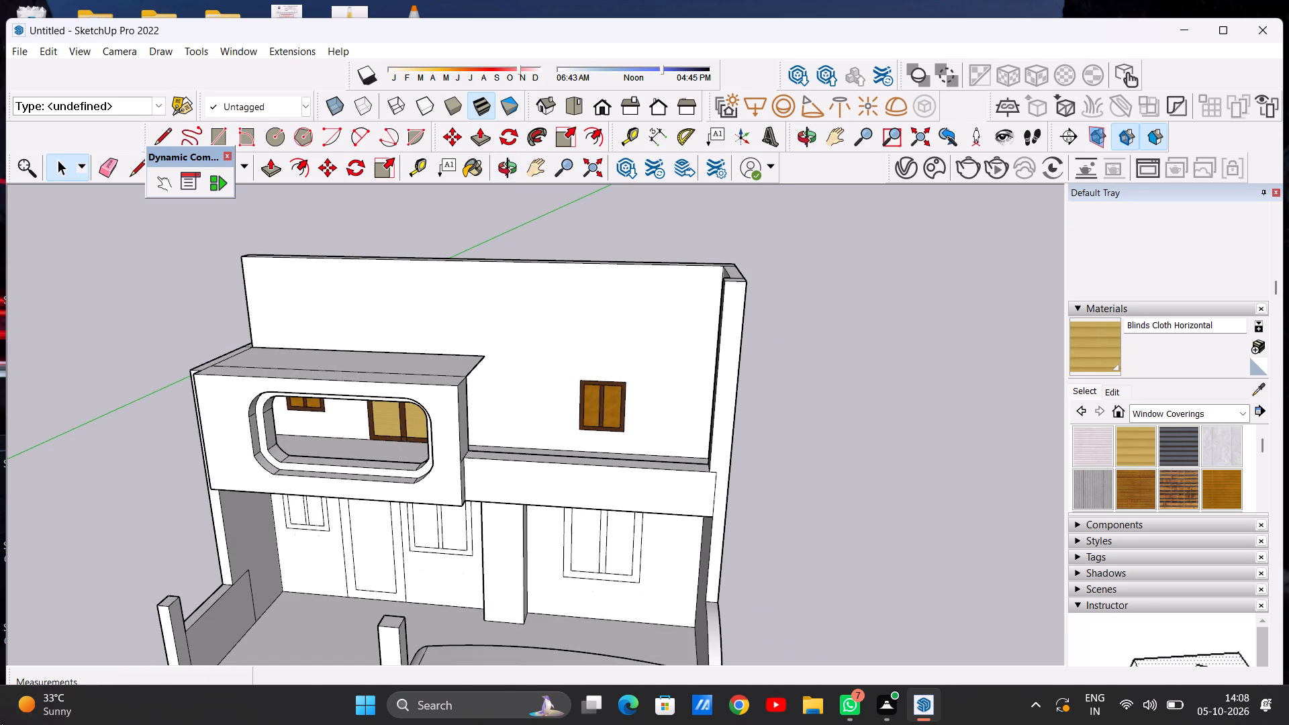
{"action": "scroll", "coordinate": [352, 434], "scroll_direction": "up", "scroll_amount": 1}
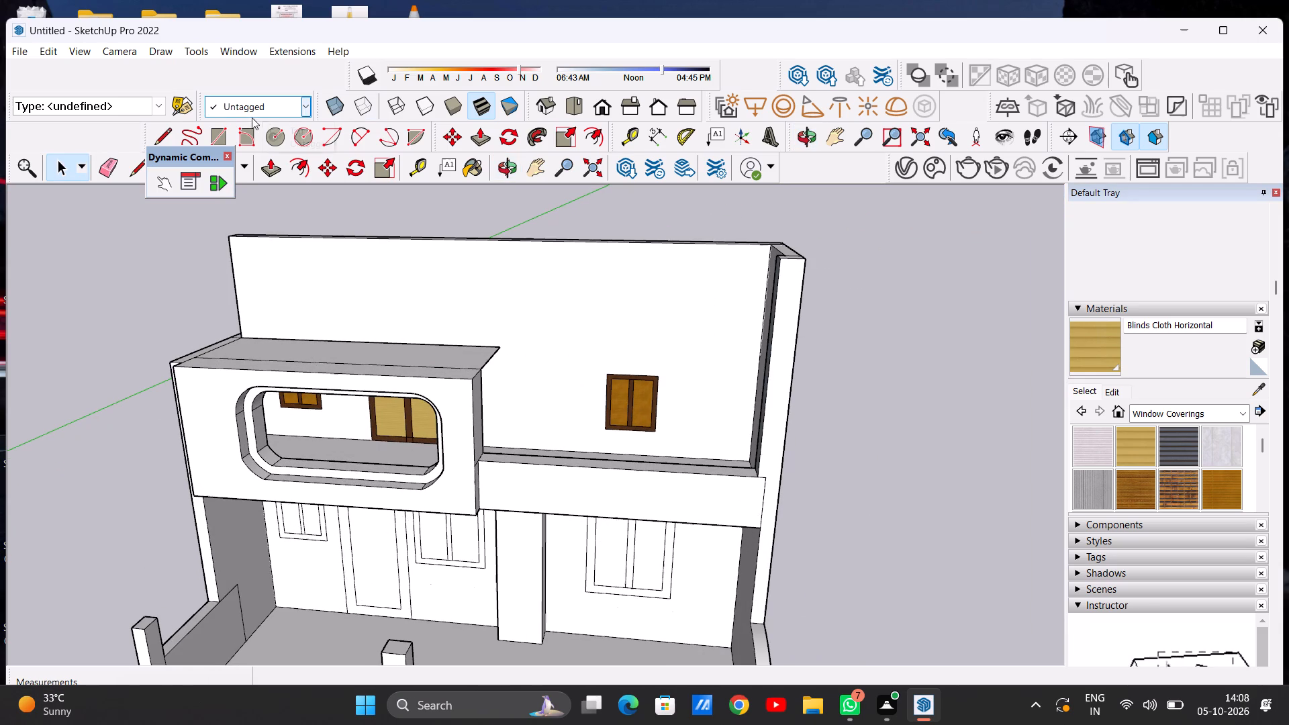
{"action": "left_click", "coordinate": [220, 136]}
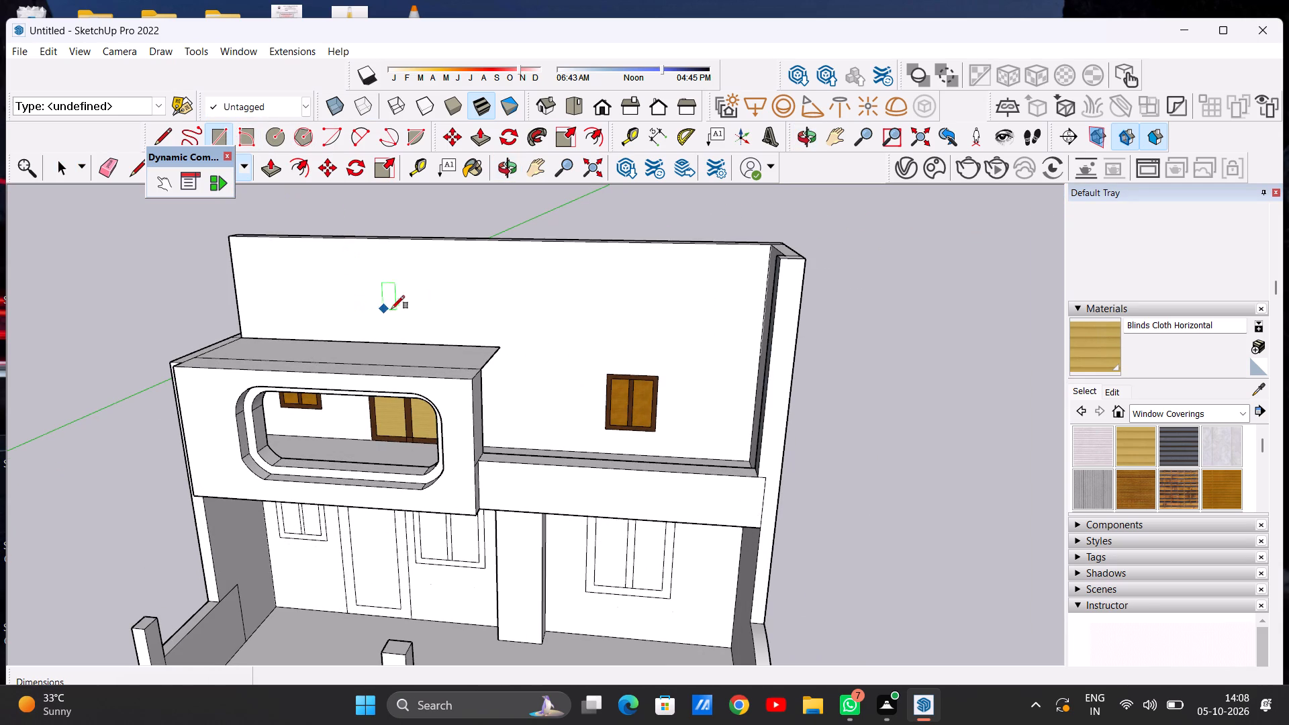
{"action": "scroll", "coordinate": [483, 392], "scroll_direction": "up", "scroll_amount": 5}
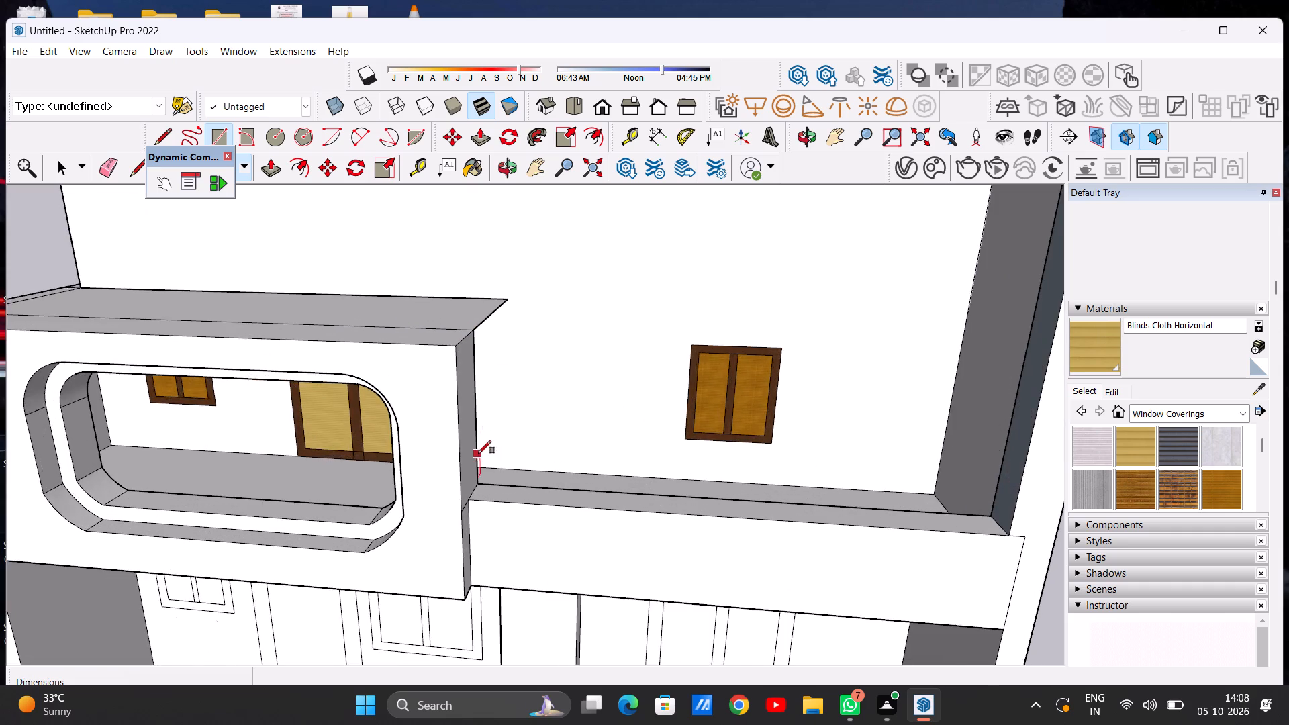
{"action": "scroll", "coordinate": [481, 455], "scroll_direction": "up", "scroll_amount": 5}
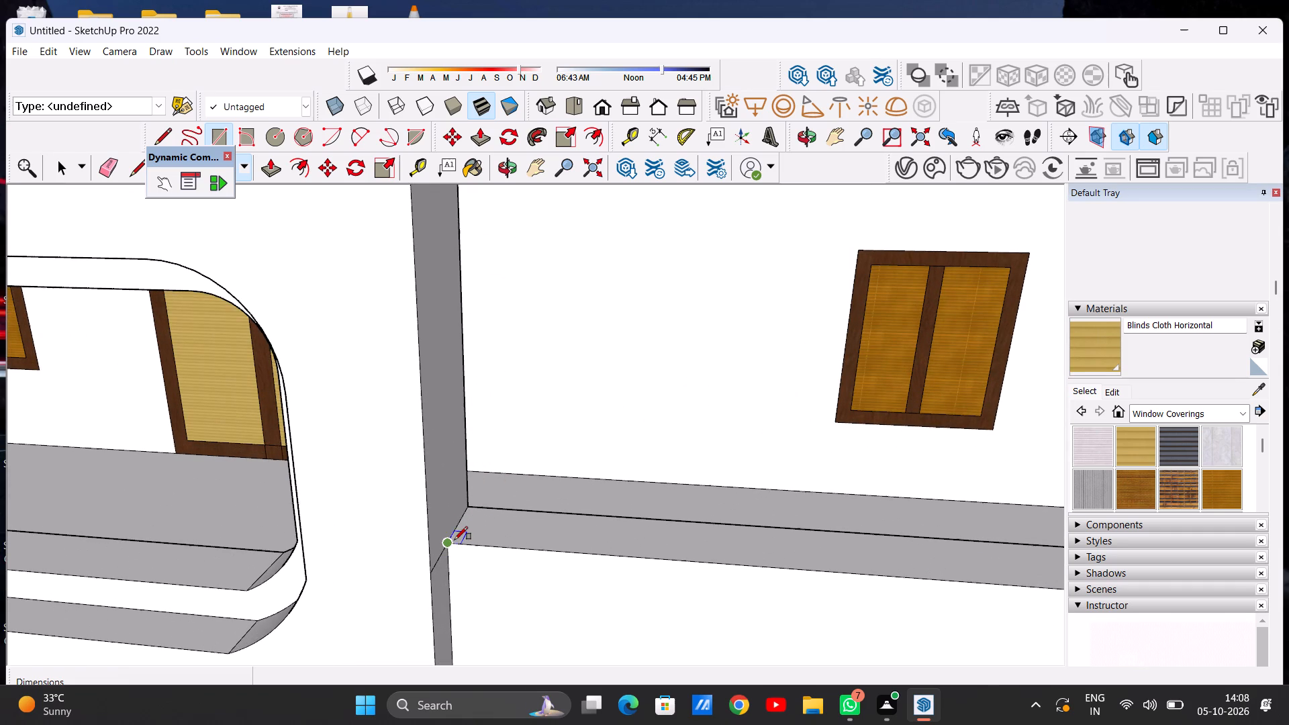
{"action": "left_click", "coordinate": [452, 541]}
{"action": "scroll", "coordinate": [485, 504], "scroll_direction": "down", "scroll_amount": 6}
{"action": "scroll", "coordinate": [571, 493], "scroll_direction": "down", "scroll_amount": 6}
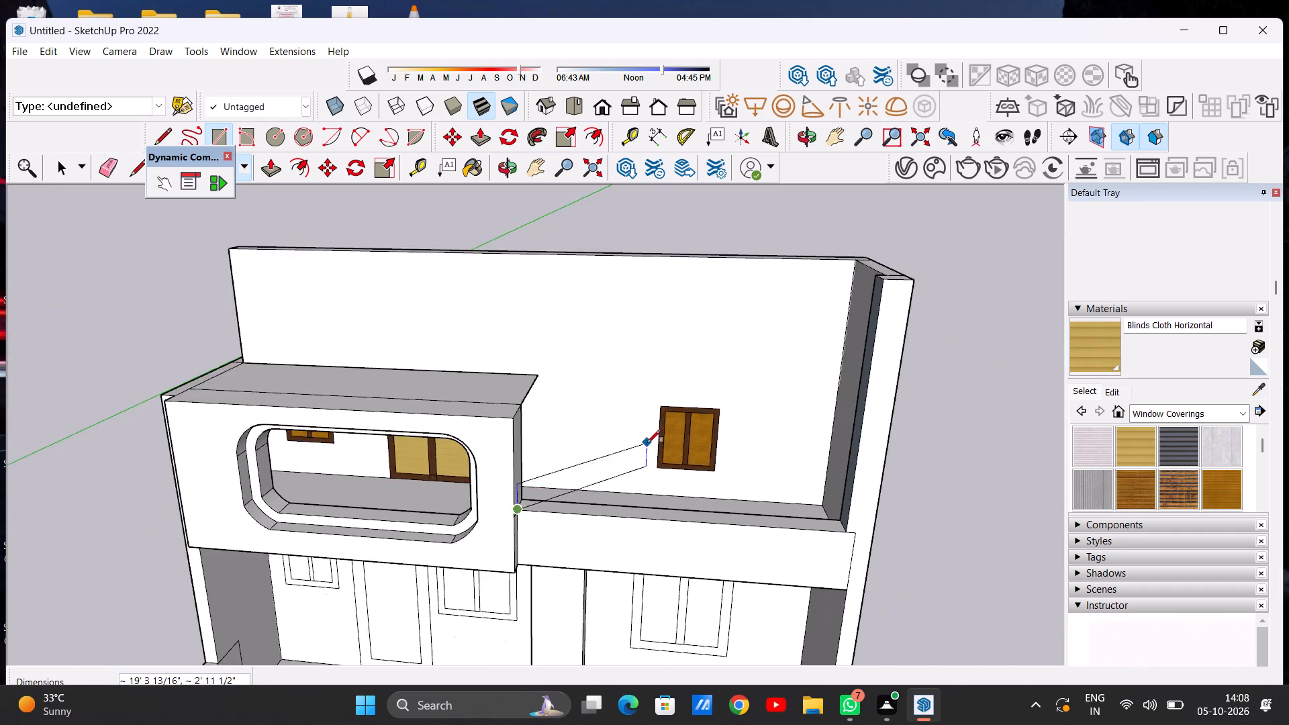
{"action": "scroll", "coordinate": [647, 443], "scroll_direction": "down", "scroll_amount": 3}
{"action": "scroll", "coordinate": [796, 352], "scroll_direction": "up", "scroll_amount": 2}
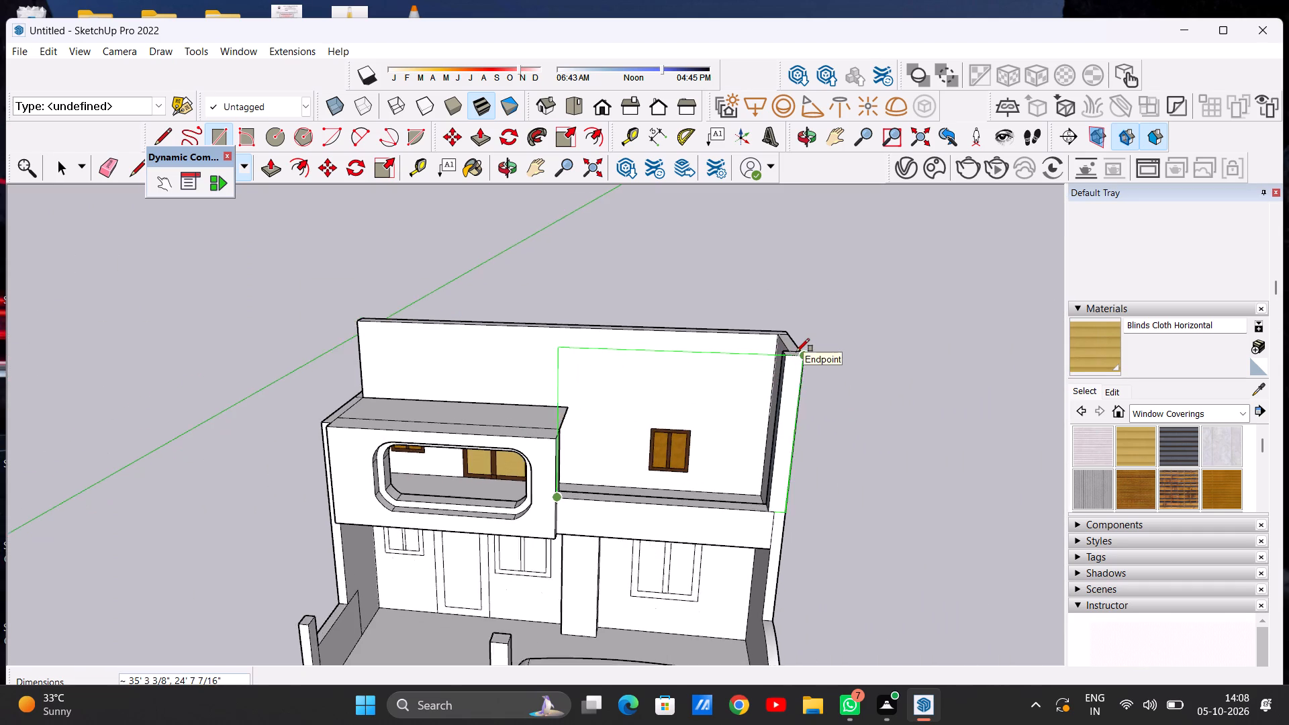
{"action": "scroll", "coordinate": [796, 352], "scroll_direction": "up", "scroll_amount": 2}
{"action": "left_click", "coordinate": [800, 359]}
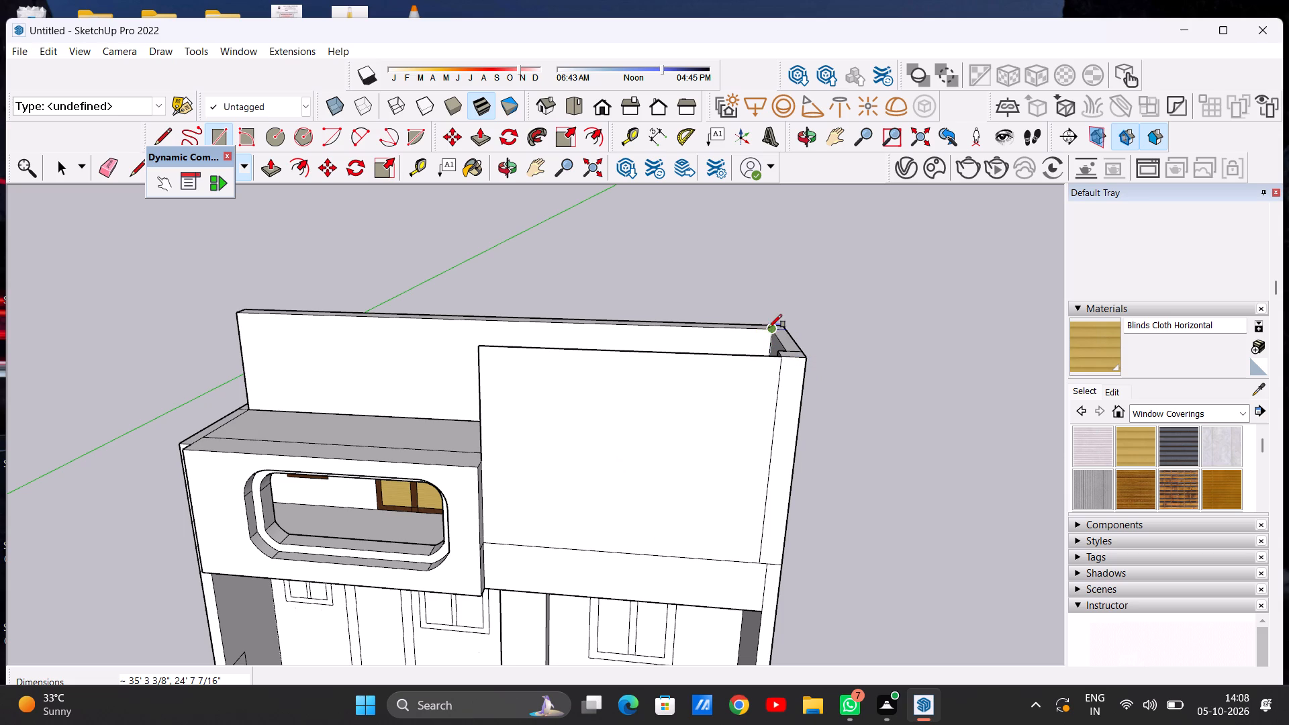
{"action": "key", "text": "space"}
Erase the vertical edge separating the new front rectangle from the side wall's narrow front face.
{"action": "scroll", "coordinate": [758, 369], "scroll_direction": "up", "scroll_amount": 4}
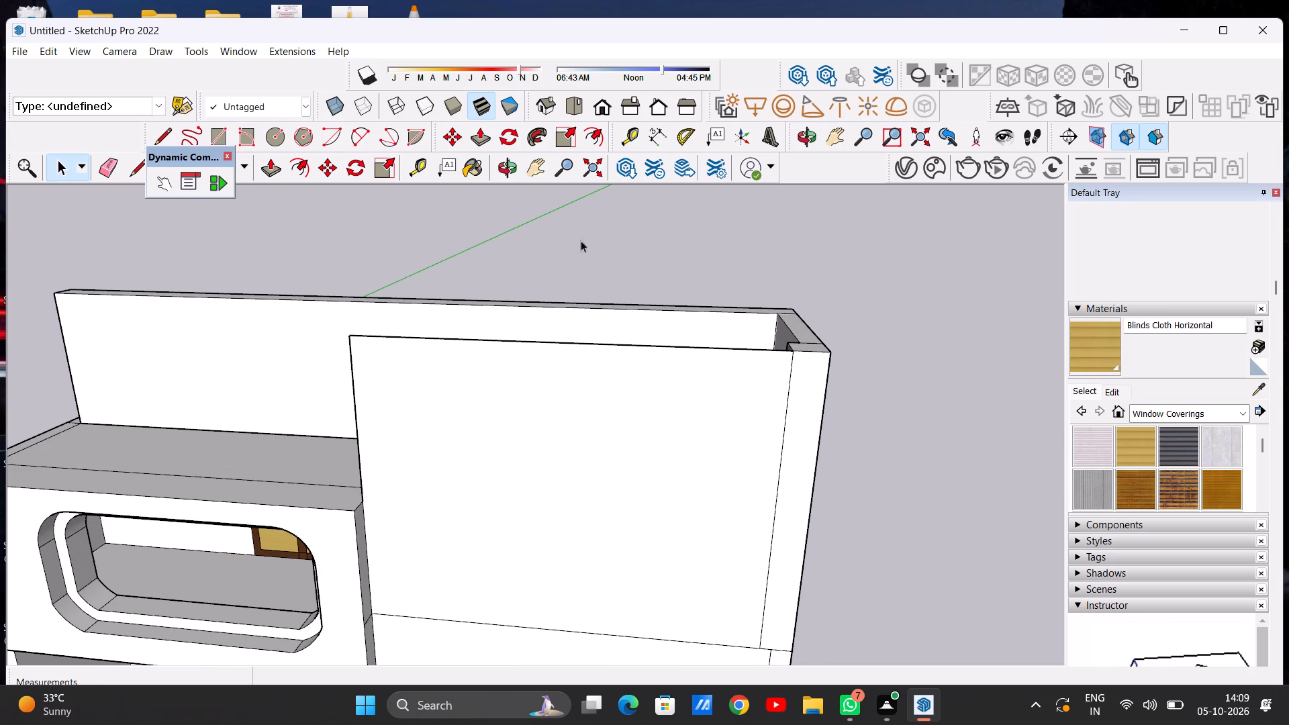
{"action": "left_click", "coordinate": [0, 91]}
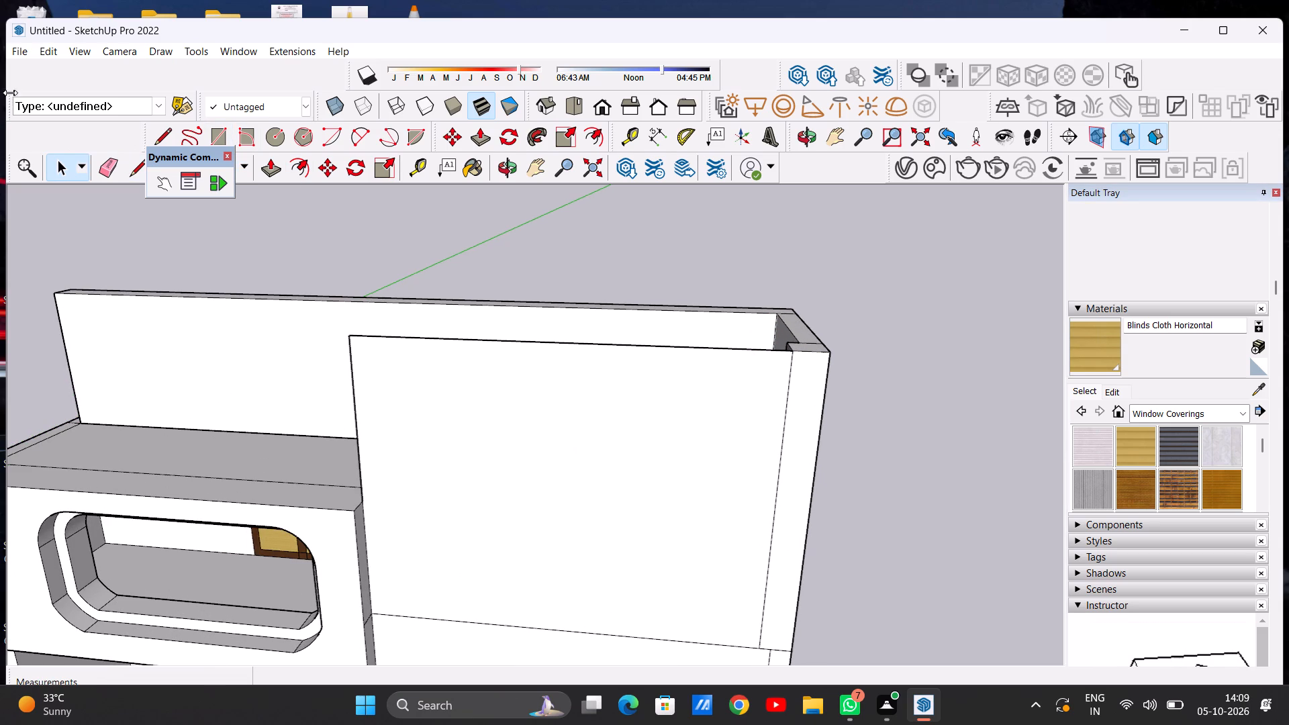
{"action": "left_click", "coordinate": [105, 165]}
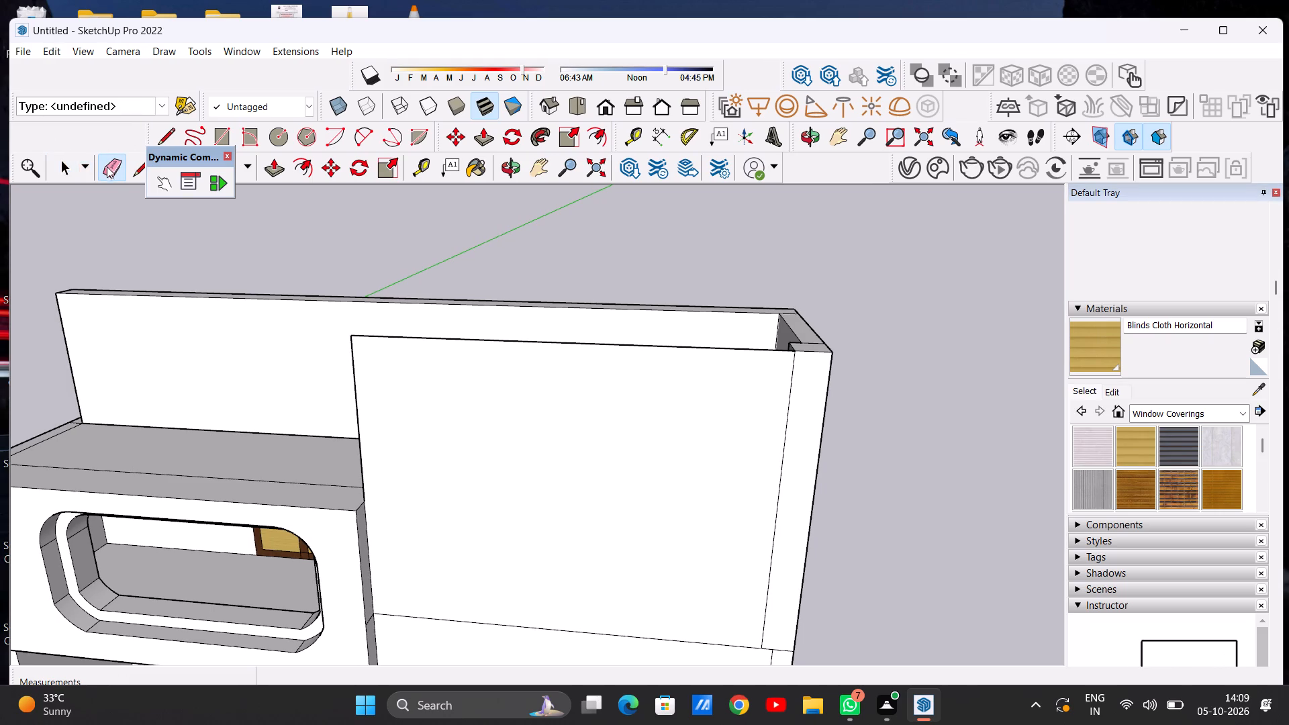
{"action": "left_click", "coordinate": [115, 167]}
{"action": "left_click", "coordinate": [792, 387]}
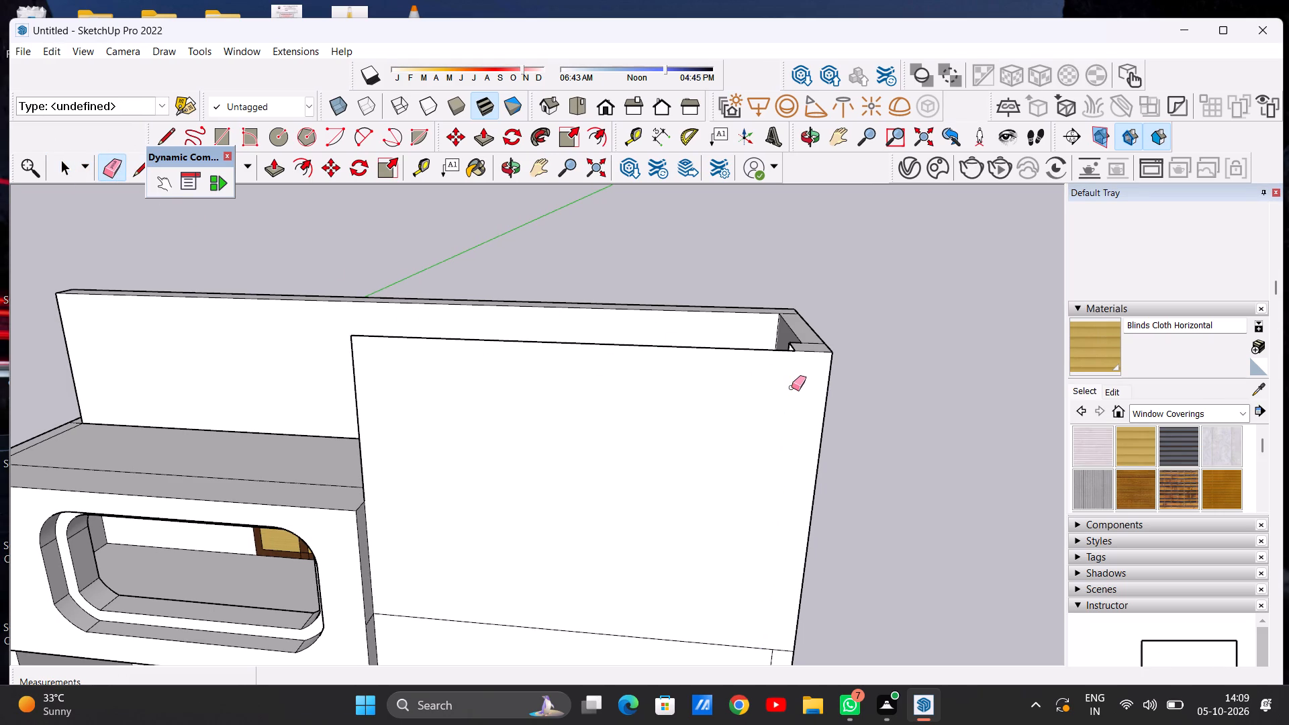
{"action": "scroll", "coordinate": [489, 414], "scroll_direction": "down", "scroll_amount": 1}
{"action": "key", "text": "space"}
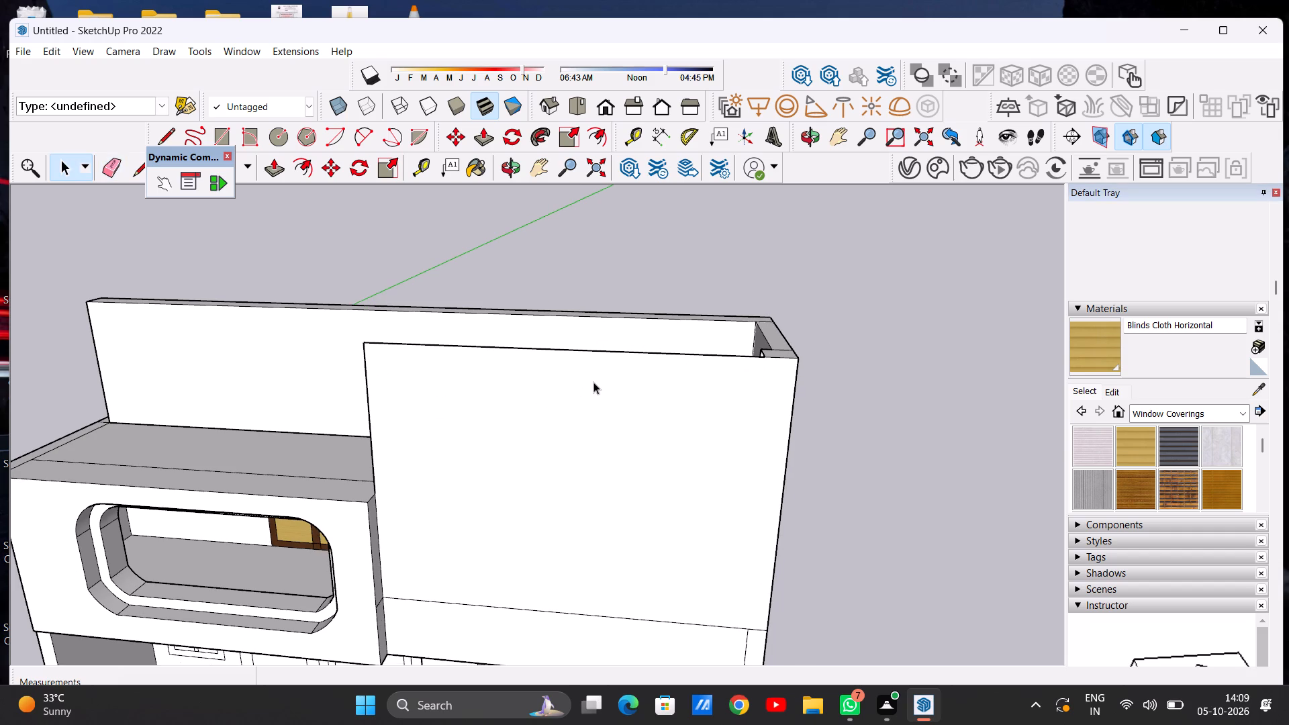
Undo the erased vertical edge and the front rectangle drawn over the open balcony.
{"action": "scroll", "coordinate": [595, 382], "scroll_direction": "up", "scroll_amount": 2}
{"action": "scroll", "coordinate": [384, 356], "scroll_direction": "down", "scroll_amount": 6}
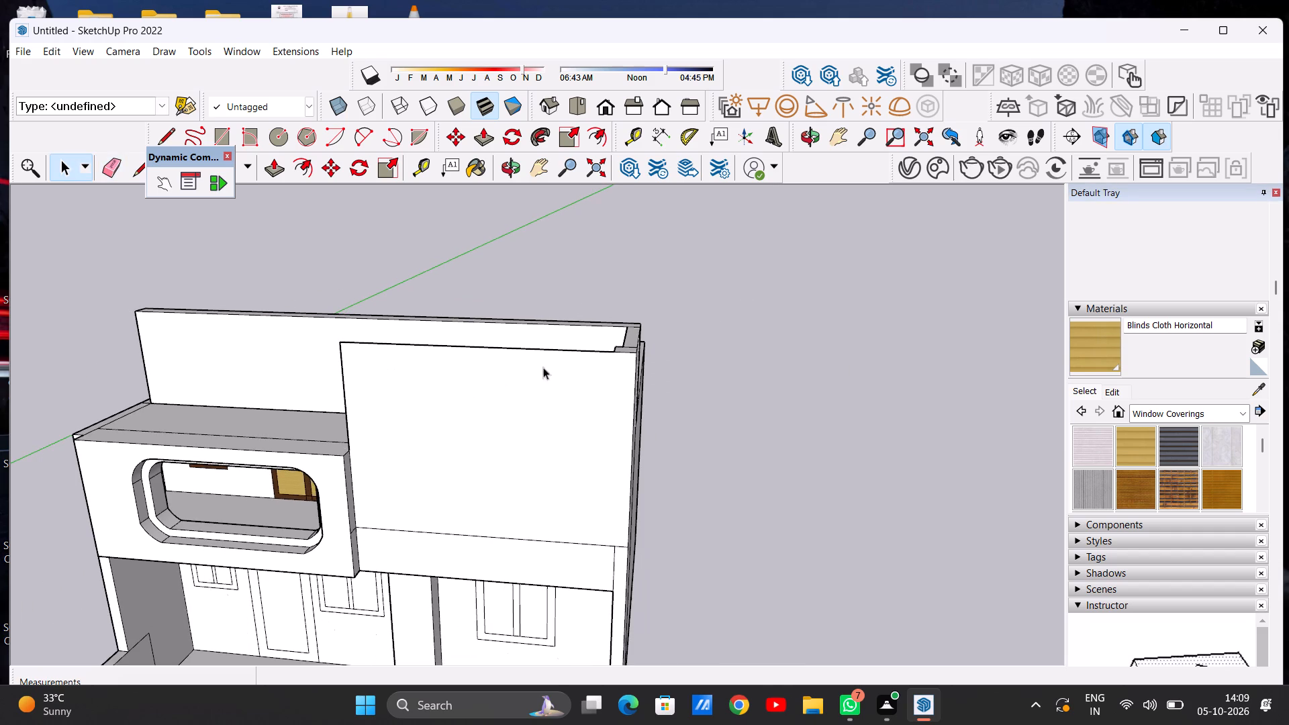
{"action": "middle_click_drag", "start_coordinate": [561, 354], "coordinate": [344, 385]}
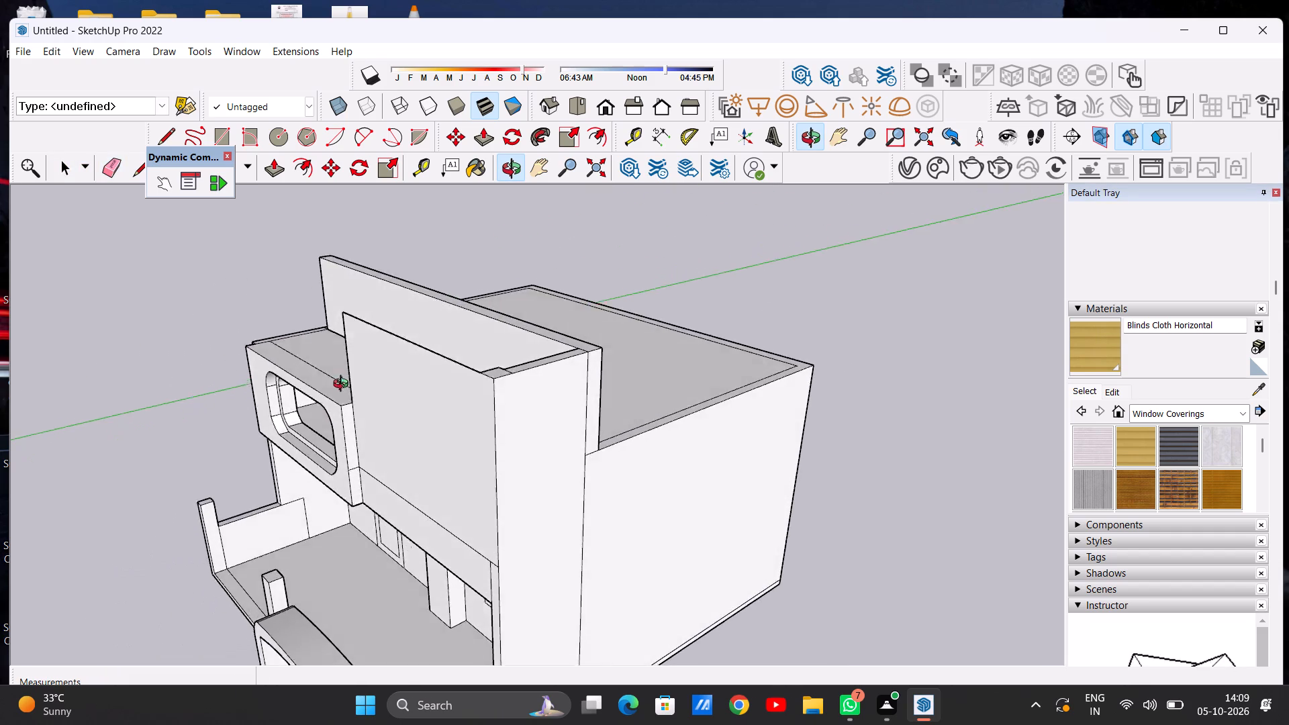
{"action": "middle_click_drag", "start_coordinate": [344, 385], "coordinate": [504, 463]}
{"action": "key", "text": "ctrl+z"}
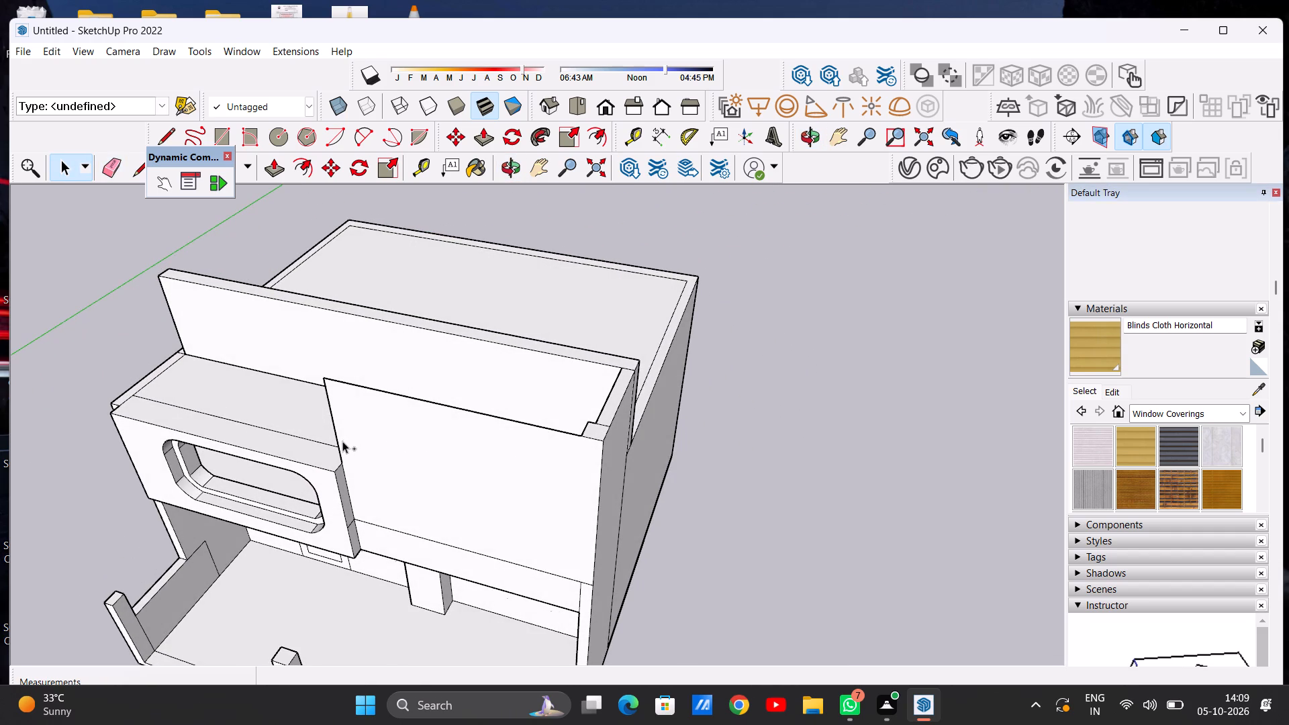
{"action": "key", "text": "ctrl+z"}
Draw a vertical rectangle about 32' 9 1/8" by 24' 7 7/16" from the open balcony's parapet corner to the side wall's top inner corner.
{"action": "scroll", "coordinate": [413, 479], "scroll_direction": "up", "scroll_amount": 4}
{"action": "scroll", "coordinate": [81, 148], "scroll_direction": "down", "scroll_amount": 3}
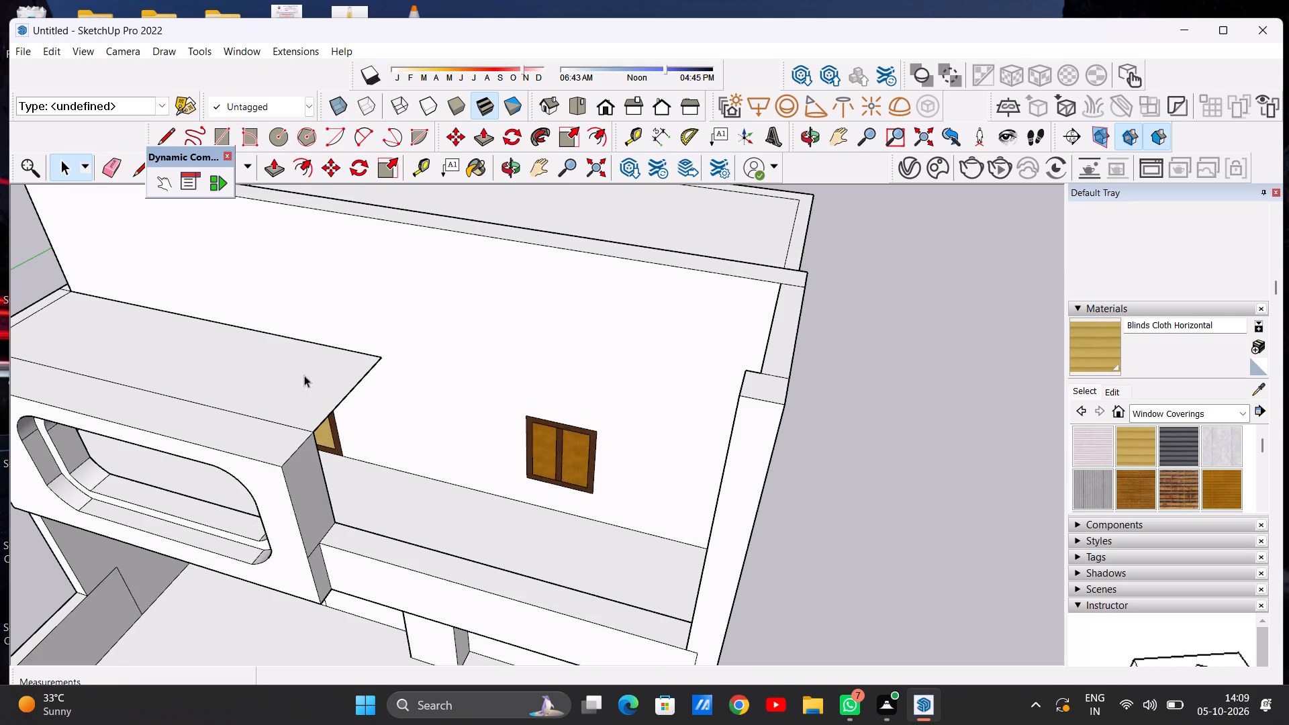
{"action": "scroll", "coordinate": [304, 375], "scroll_direction": "down", "scroll_amount": 3}
{"action": "scroll", "coordinate": [410, 412], "scroll_direction": "down", "scroll_amount": 2}
{"action": "middle_click_drag", "start_coordinate": [408, 414], "coordinate": [539, 376]}
{"action": "scroll", "coordinate": [532, 431], "scroll_direction": "up", "scroll_amount": 6}
{"action": "middle_click_drag", "start_coordinate": [544, 476], "coordinate": [616, 514]}
{"action": "scroll", "coordinate": [545, 479], "scroll_direction": "down", "scroll_amount": 1}
{"action": "scroll", "coordinate": [616, 514], "scroll_direction": "up", "scroll_amount": 6}
{"action": "scroll", "coordinate": [671, 503], "scroll_direction": "up", "scroll_amount": 1}
{"action": "scroll", "coordinate": [575, 491], "scroll_direction": "down", "scroll_amount": 3}
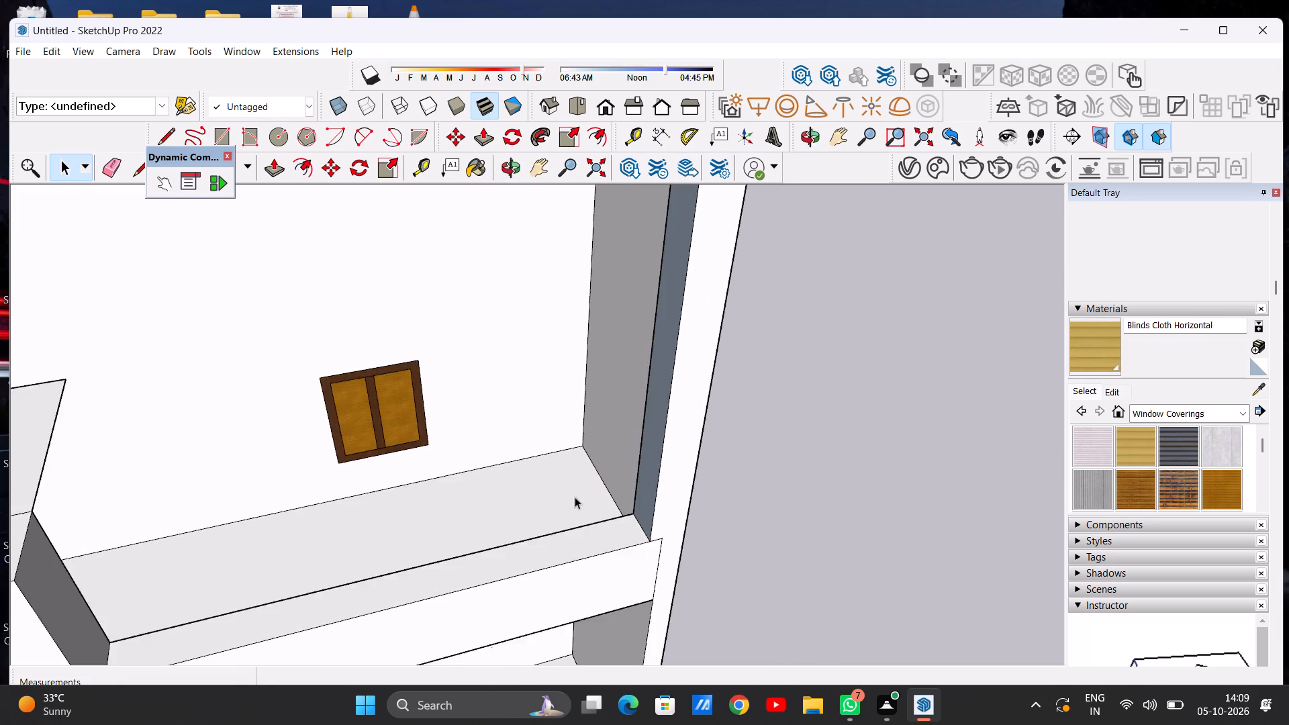
{"action": "scroll", "coordinate": [575, 497], "scroll_direction": "down", "scroll_amount": 7}
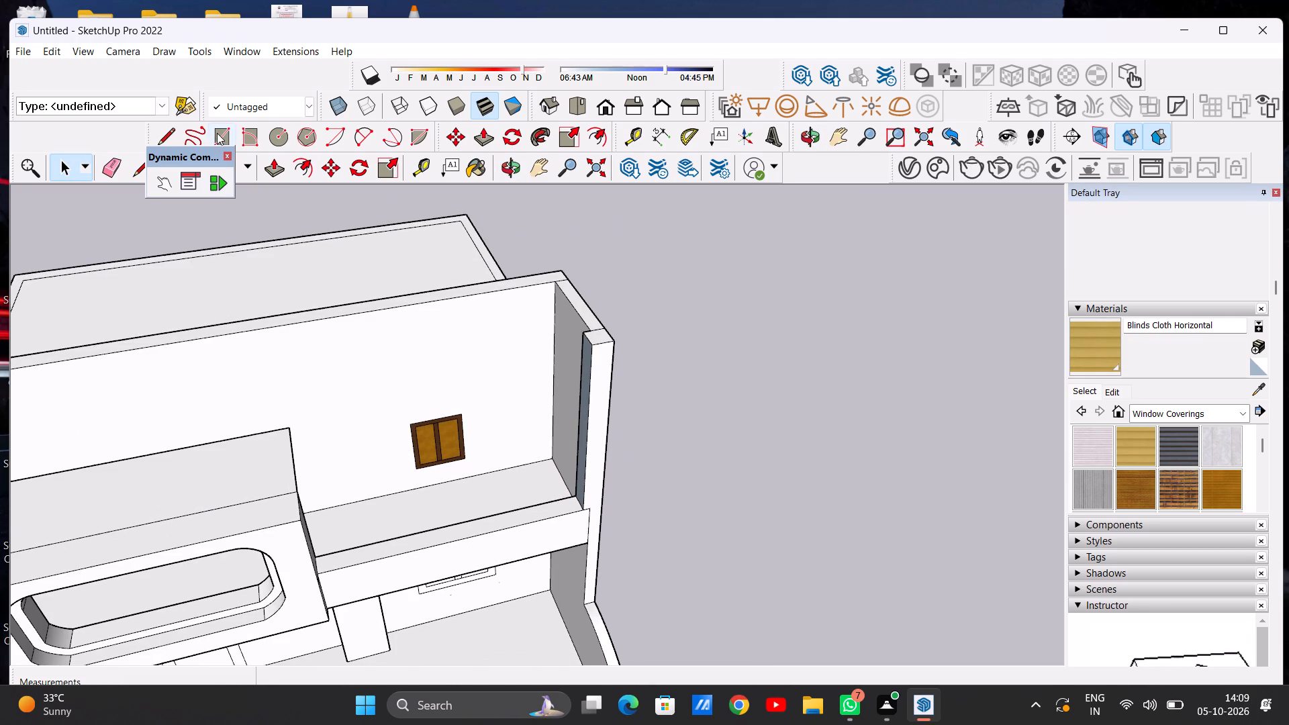
{"action": "left_click", "coordinate": [217, 133]}
{"action": "scroll", "coordinate": [477, 616], "scroll_direction": "up", "scroll_amount": 3}
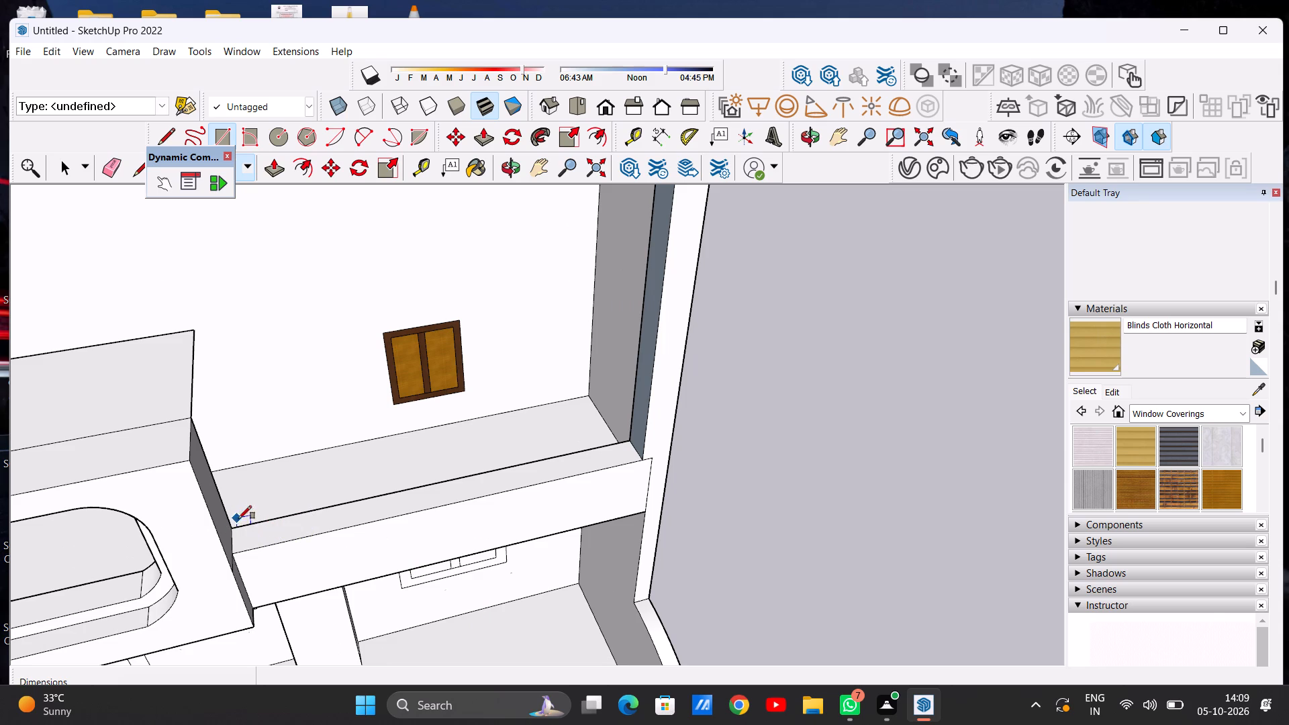
{"action": "left_click", "coordinate": [230, 528]}
{"action": "scroll", "coordinate": [268, 528], "scroll_direction": "down", "scroll_amount": 4}
{"action": "scroll", "coordinate": [344, 499], "scroll_direction": "down", "scroll_amount": 4}
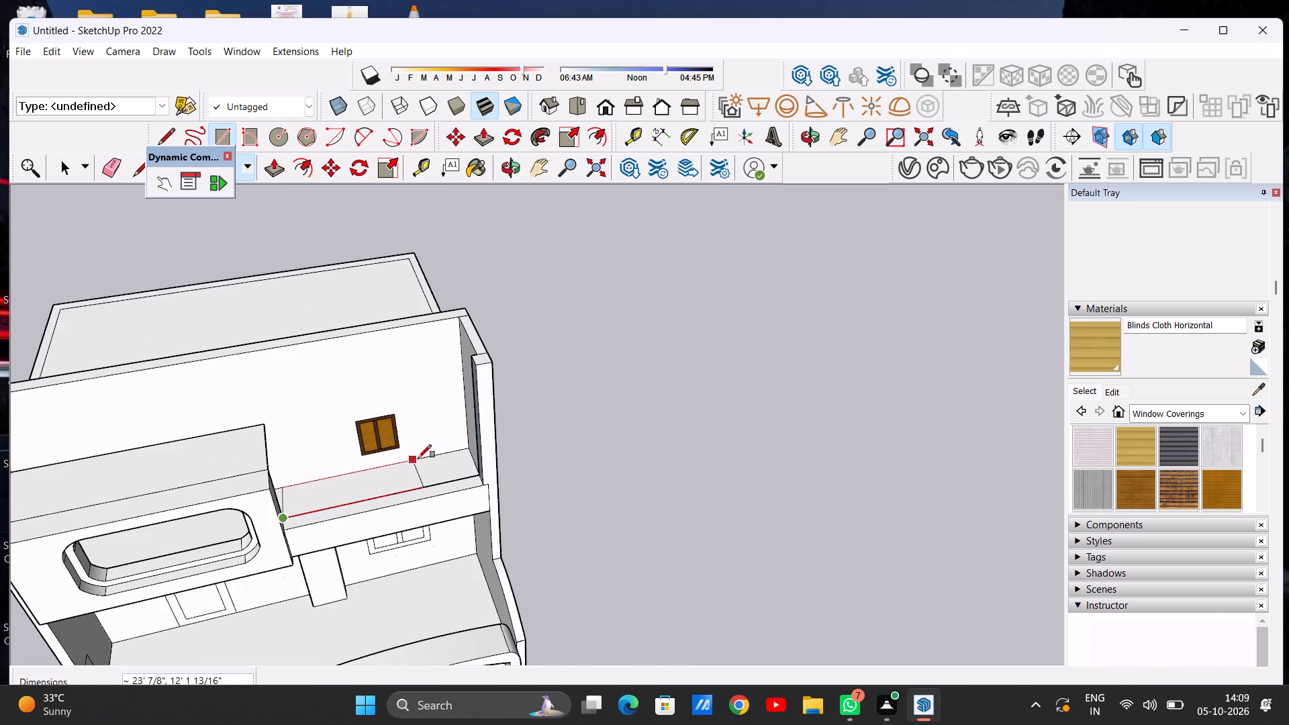
{"action": "scroll", "coordinate": [472, 365], "scroll_direction": "up", "scroll_amount": 2}
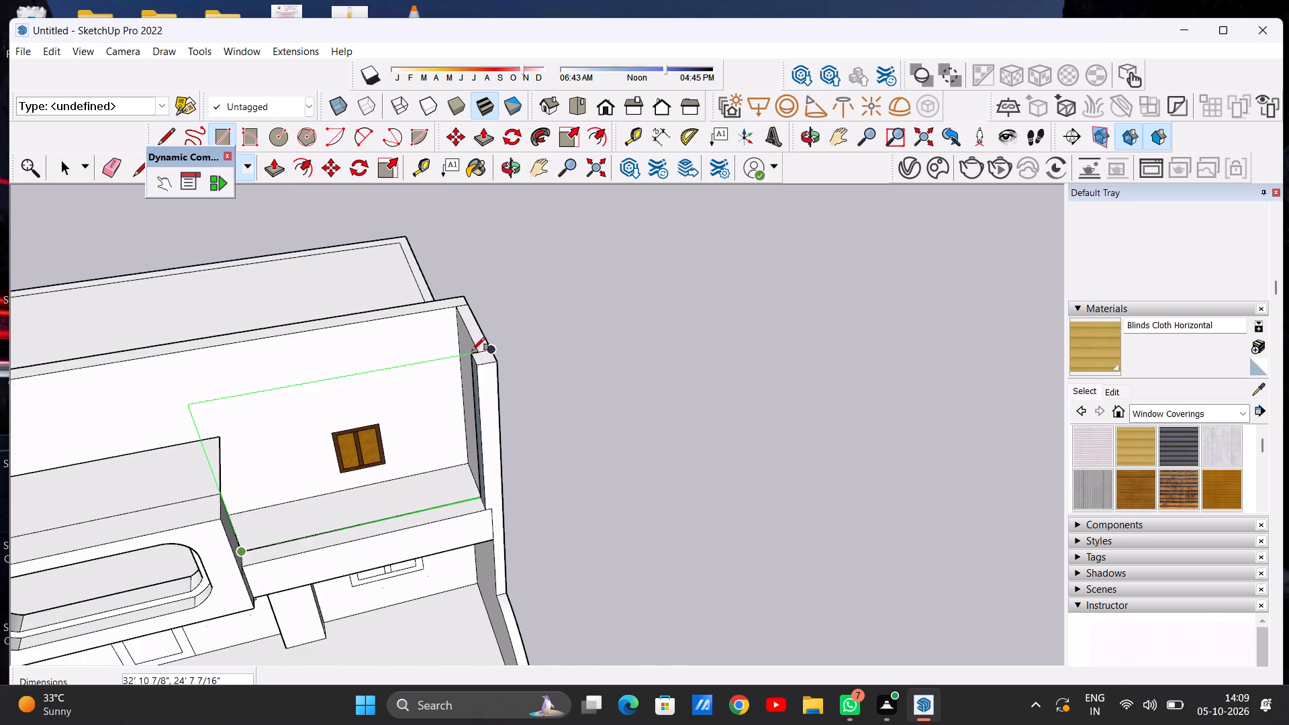
{"action": "scroll", "coordinate": [472, 350], "scroll_direction": "up", "scroll_amount": 2}
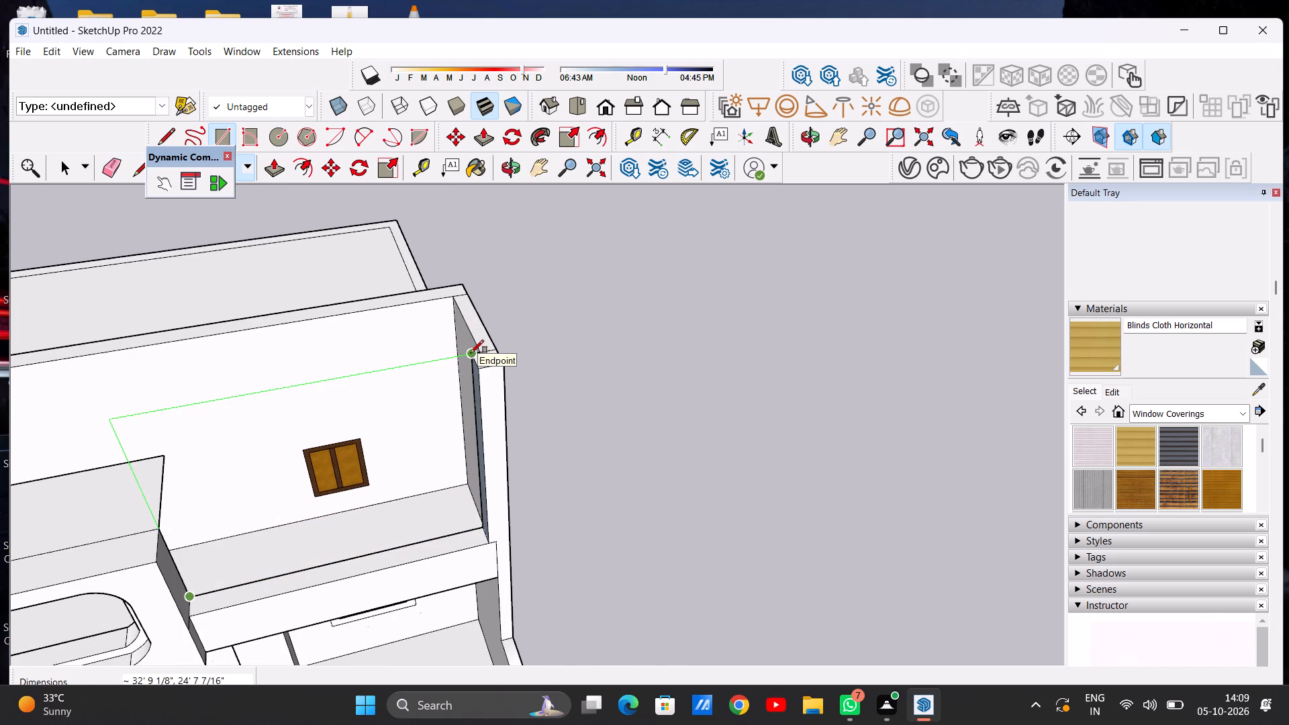
{"action": "left_click", "coordinate": [471, 353]}
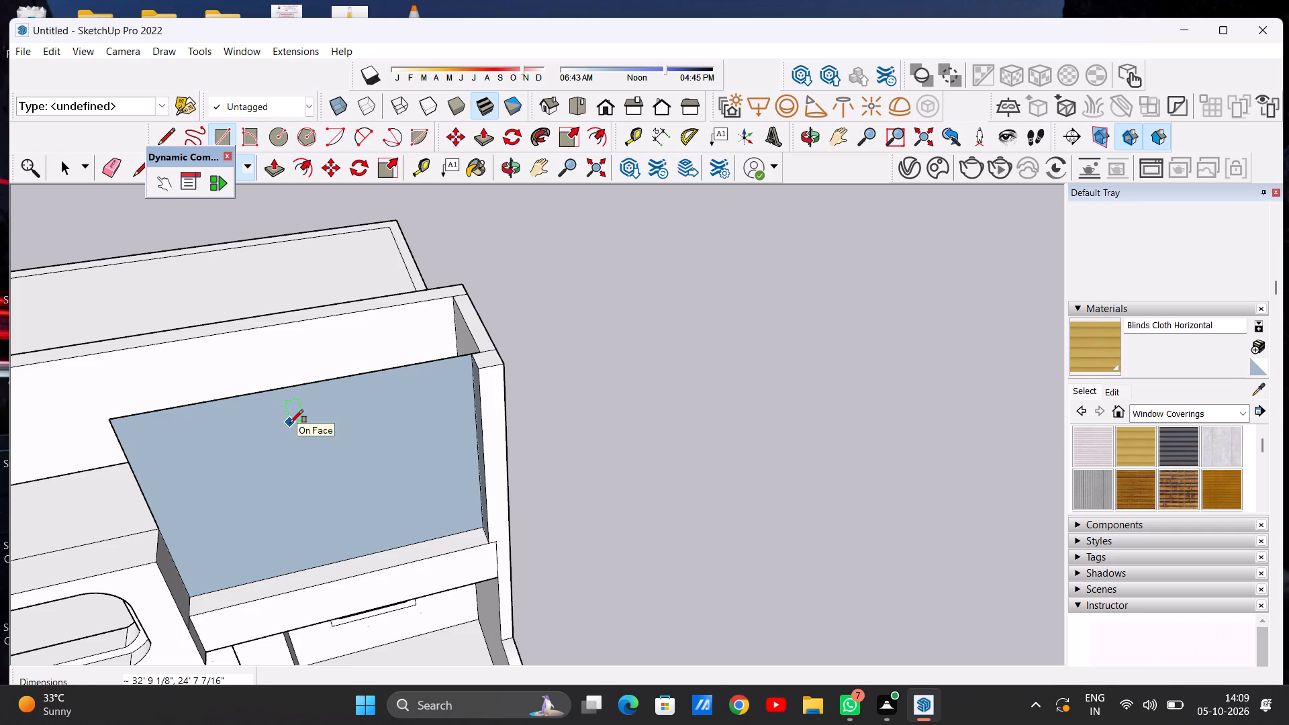
{"action": "key", "text": "space"}
Draw a corner-rounding arc of about 3' 9" radius across the new rectangle's upper corner beside the side wall.
{"action": "middle_click_drag", "start_coordinate": [352, 410], "coordinate": [228, 282]}
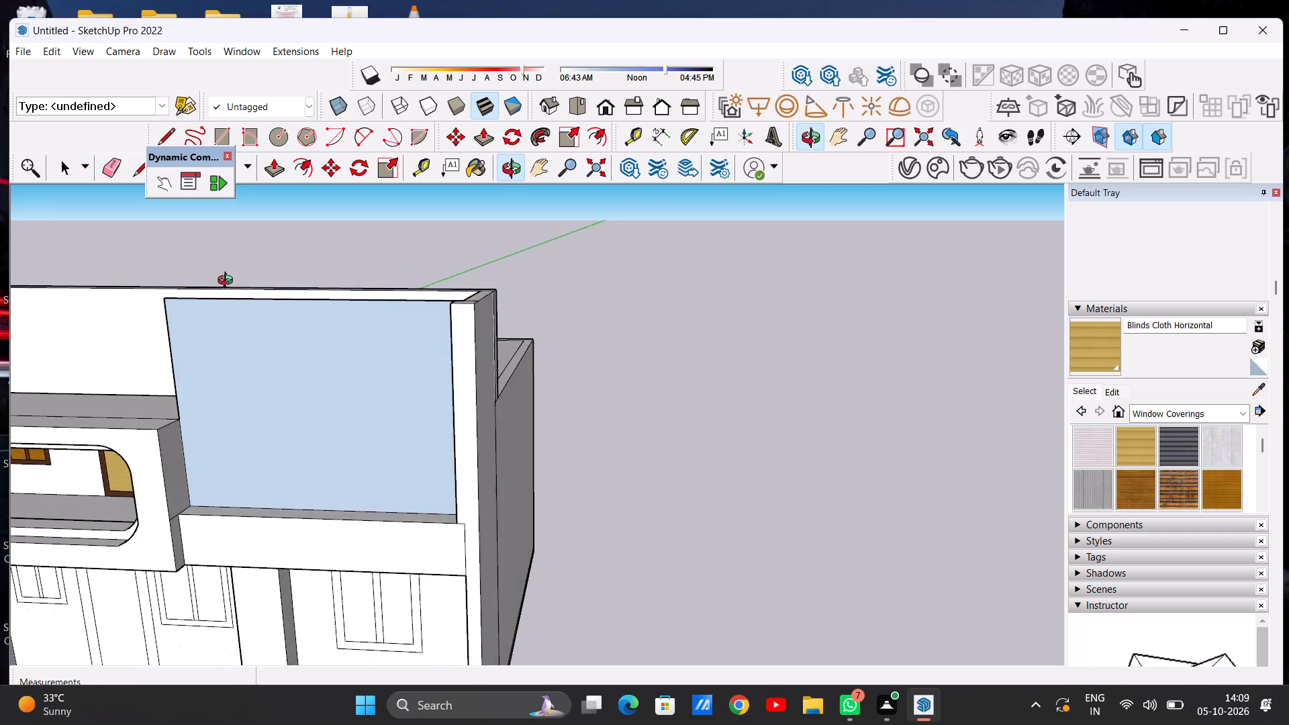
{"action": "middle_click_drag", "start_coordinate": [228, 282], "coordinate": [235, 286]}
{"action": "scroll", "coordinate": [281, 310], "scroll_direction": "up", "scroll_amount": 4}
{"action": "scroll", "coordinate": [285, 306], "scroll_direction": "down", "scroll_amount": 3}
{"action": "middle_click_drag", "start_coordinate": [293, 318], "coordinate": [405, 328]}
{"action": "scroll", "coordinate": [337, 238], "scroll_direction": "up", "scroll_amount": 1}
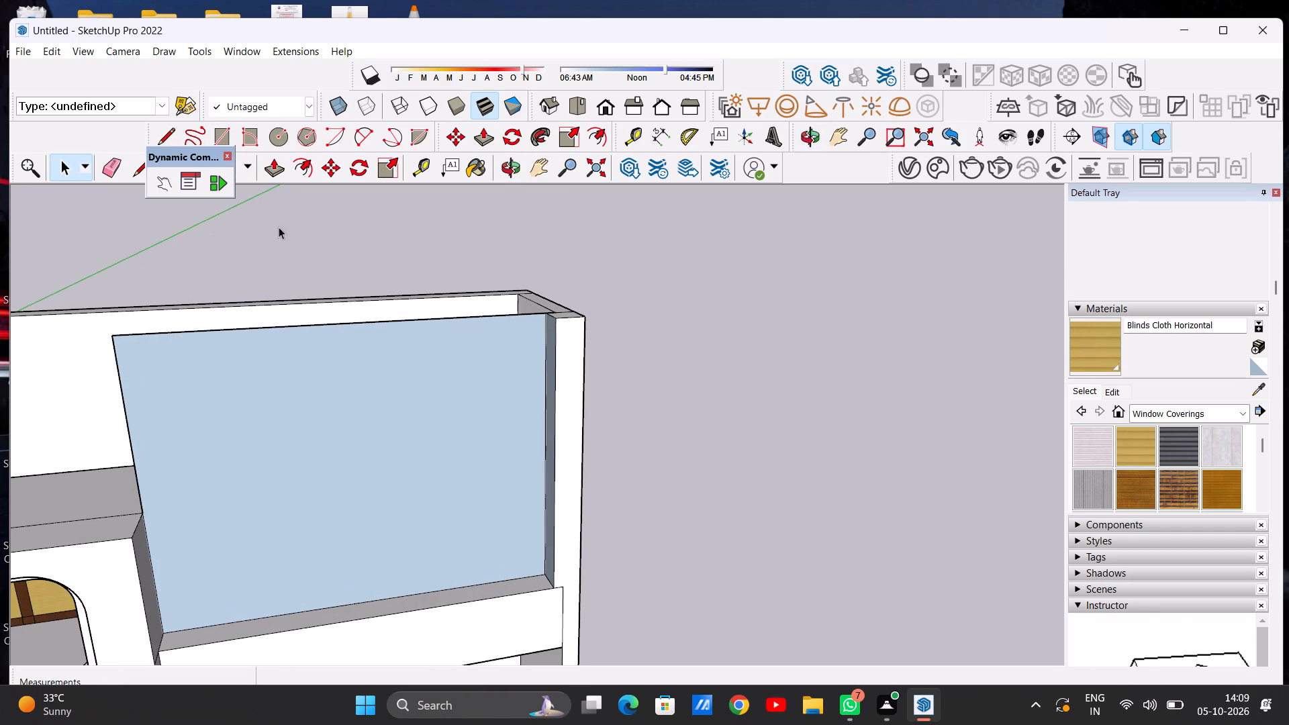
{"action": "left_click", "coordinate": [354, 136]}
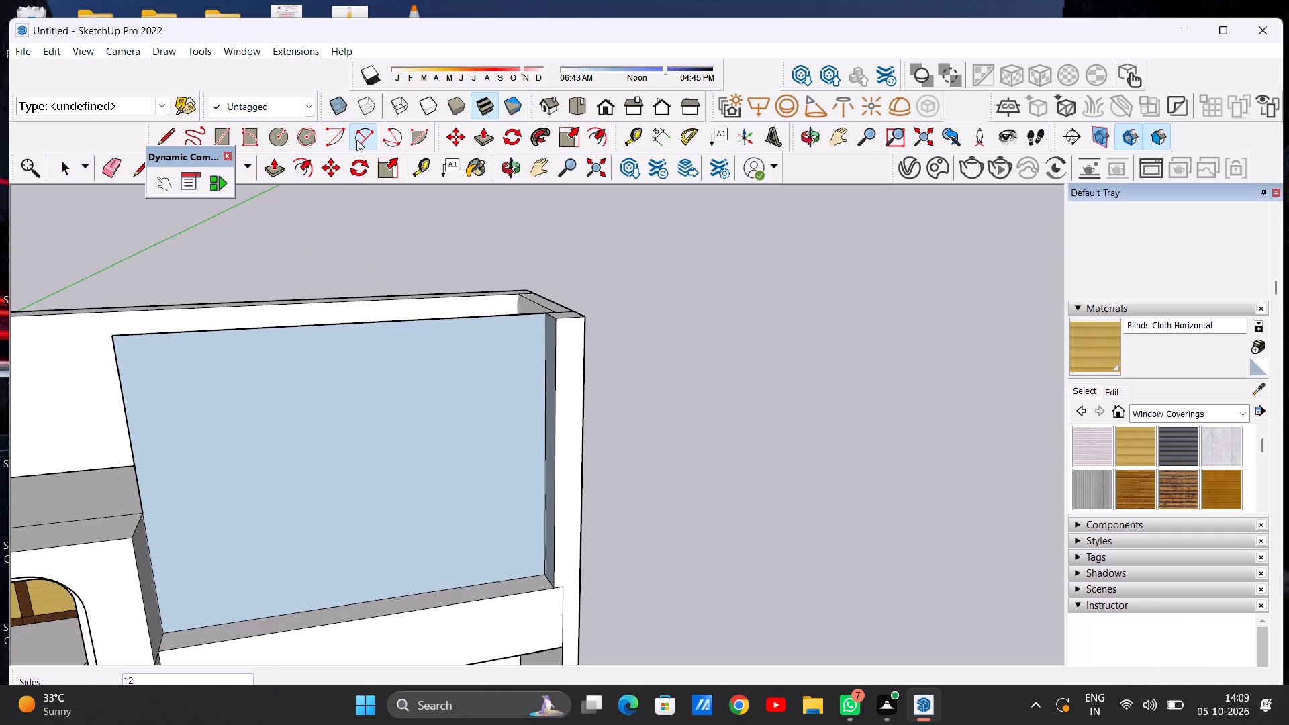
{"action": "left_click", "coordinate": [503, 319]}
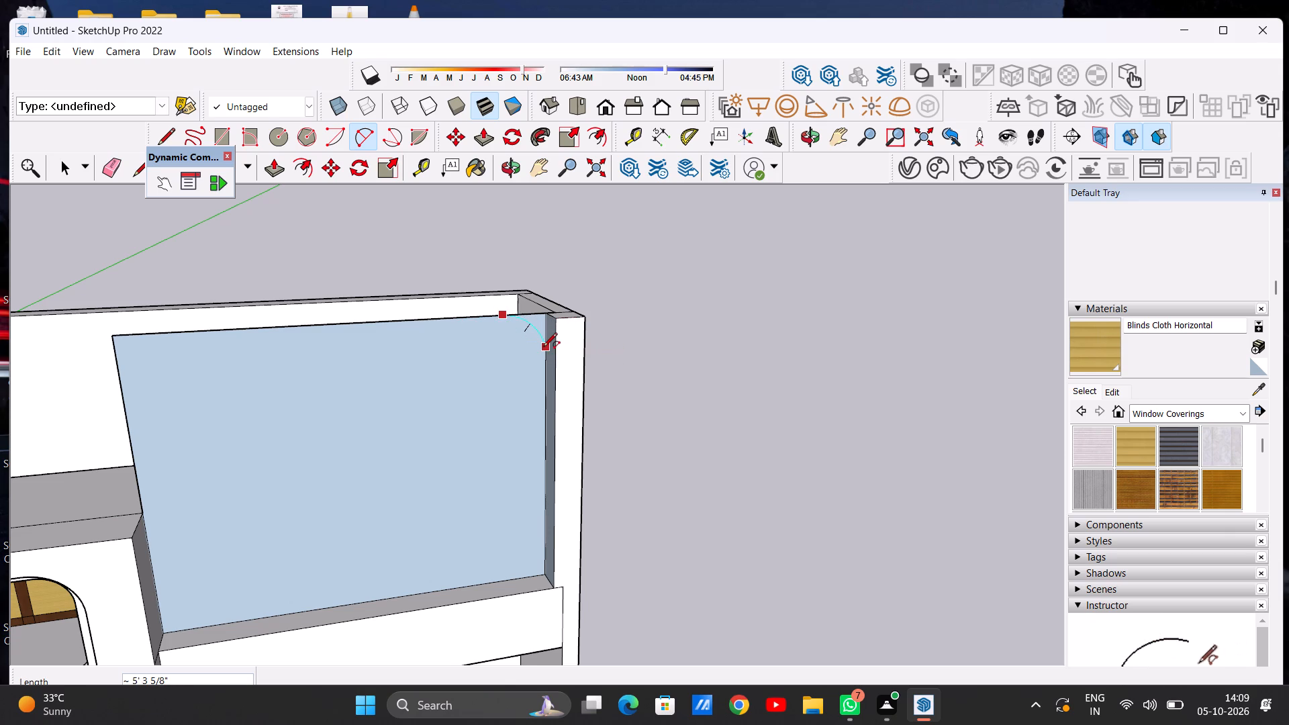
{"action": "left_click", "coordinate": [542, 348]}
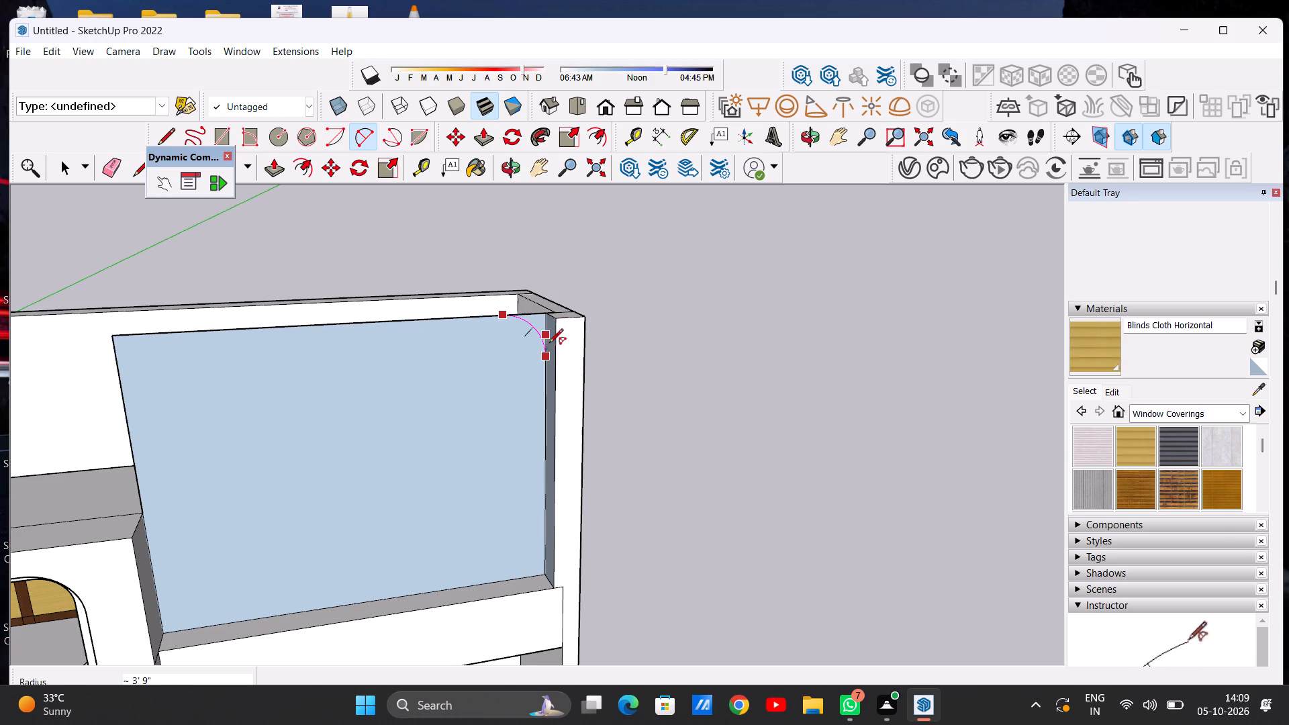
{"action": "left_click", "coordinate": [550, 342]}
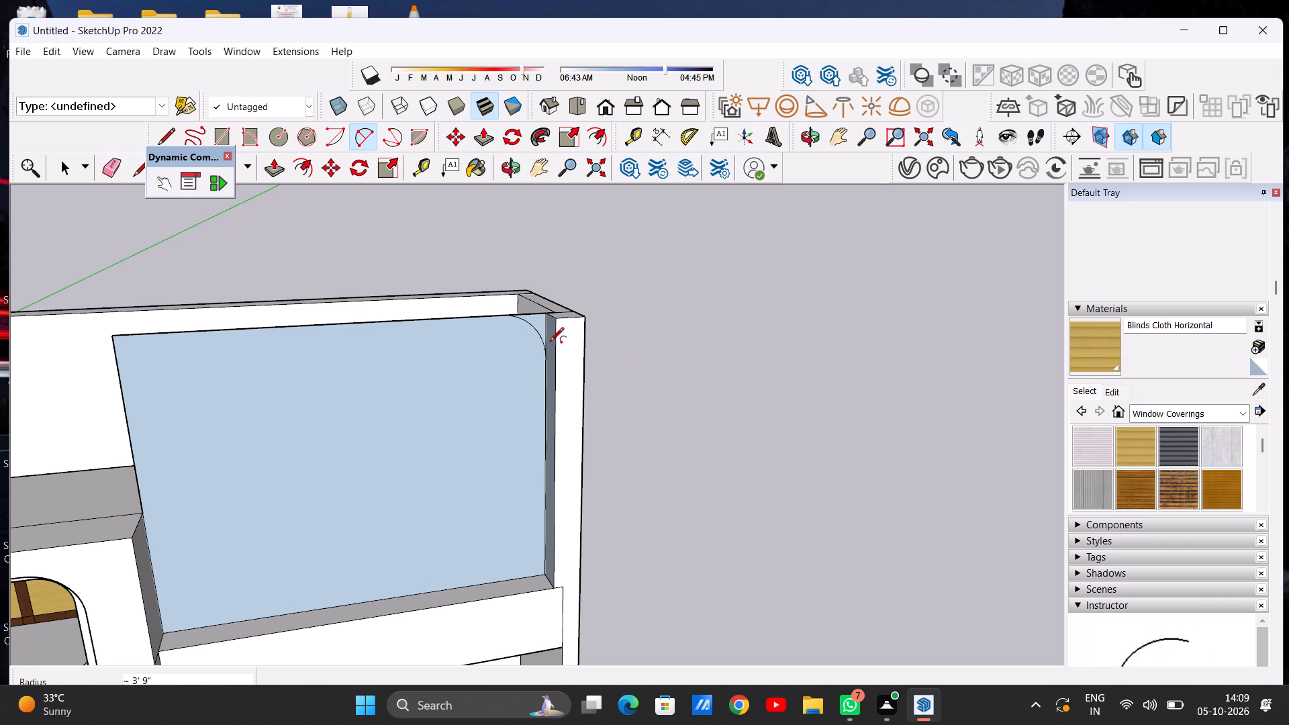
{"action": "key", "text": "space"}
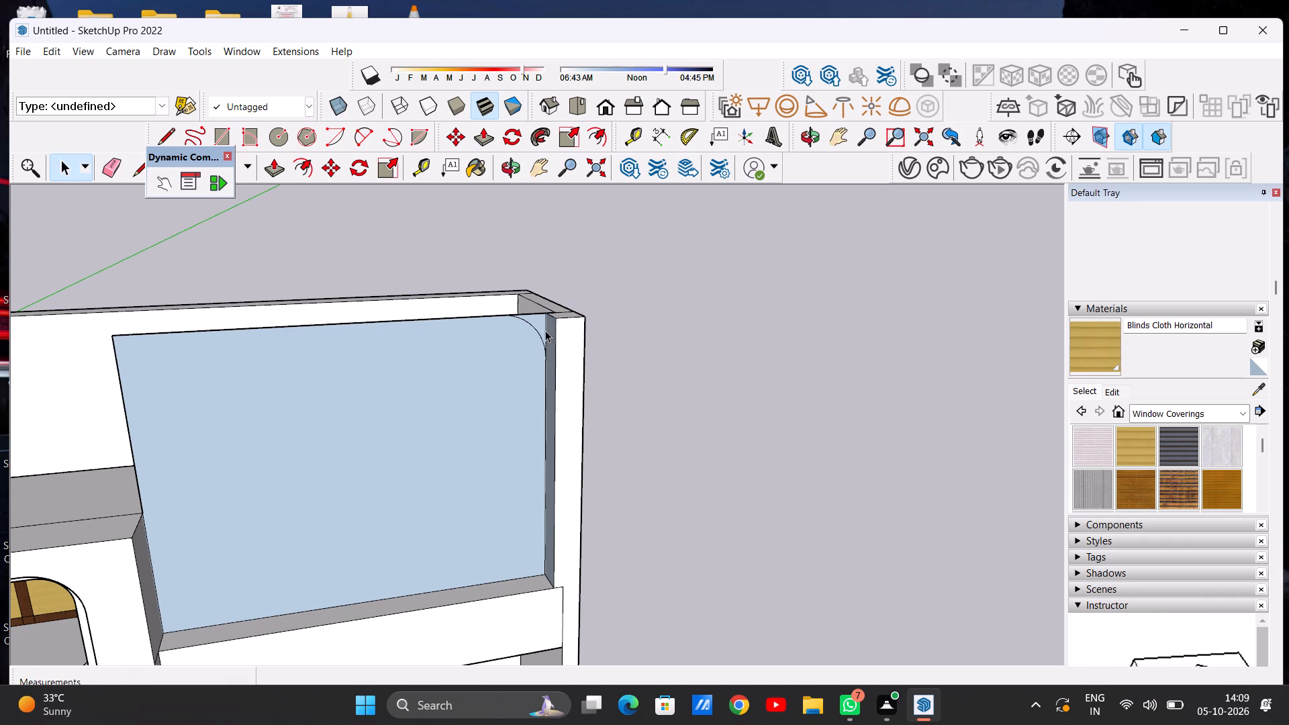
Push/Pull the rectangle's main face about 11' 7 3/16" back toward the rear wall, excluding the small corner outside the arc.
{"action": "middle_click_drag", "start_coordinate": [448, 396], "coordinate": [403, 399]}
{"action": "scroll", "coordinate": [448, 396], "scroll_direction": "down", "scroll_amount": 1}
{"action": "left_click", "coordinate": [380, 408]}
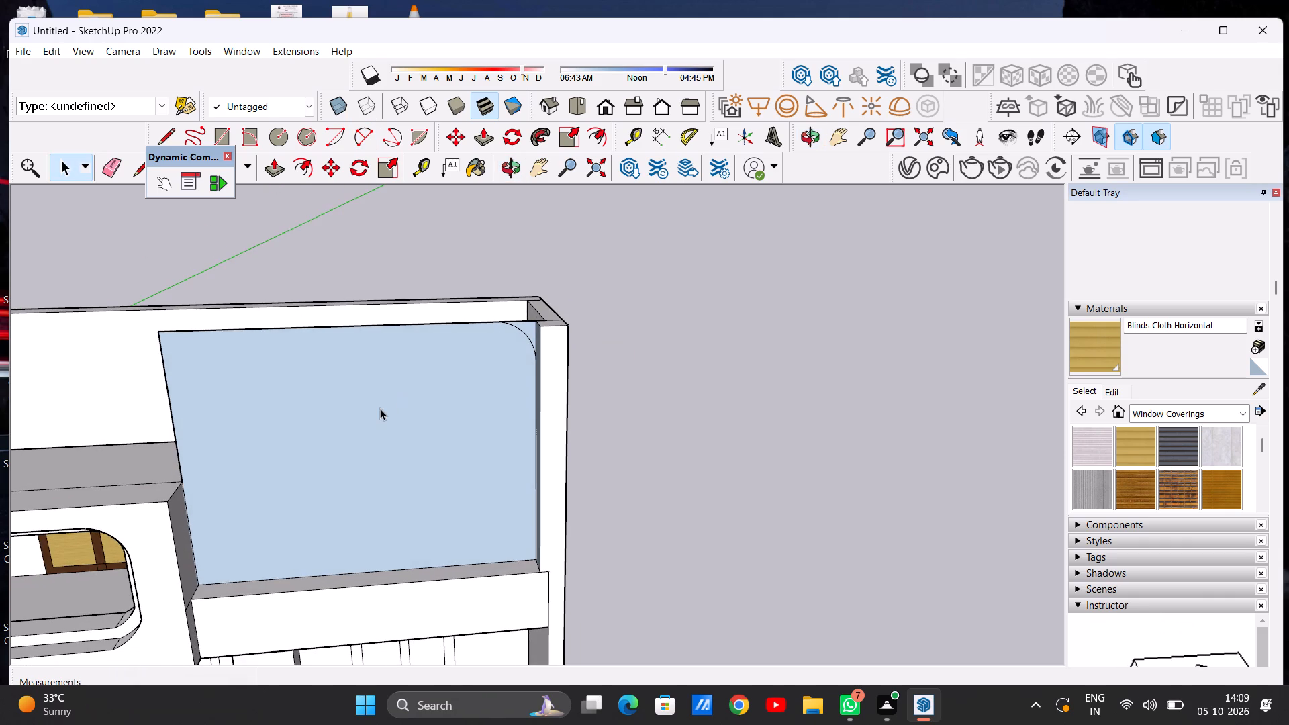
{"action": "left_click", "coordinate": [277, 170]}
{"action": "scroll", "coordinate": [332, 342], "scroll_direction": "down", "scroll_amount": 1}
{"action": "left_click", "coordinate": [323, 358]}
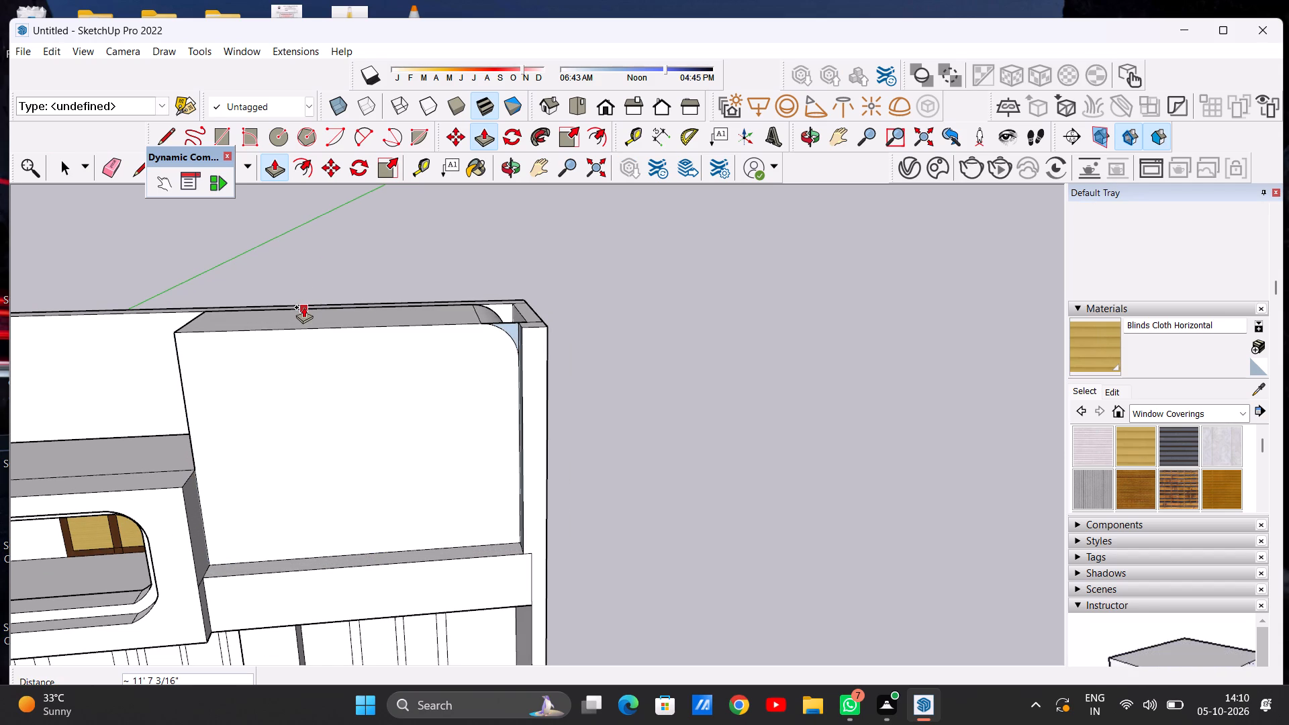
{"action": "scroll", "coordinate": [303, 307], "scroll_direction": "up", "scroll_amount": 2}
{"action": "left_click", "coordinate": [303, 307]}
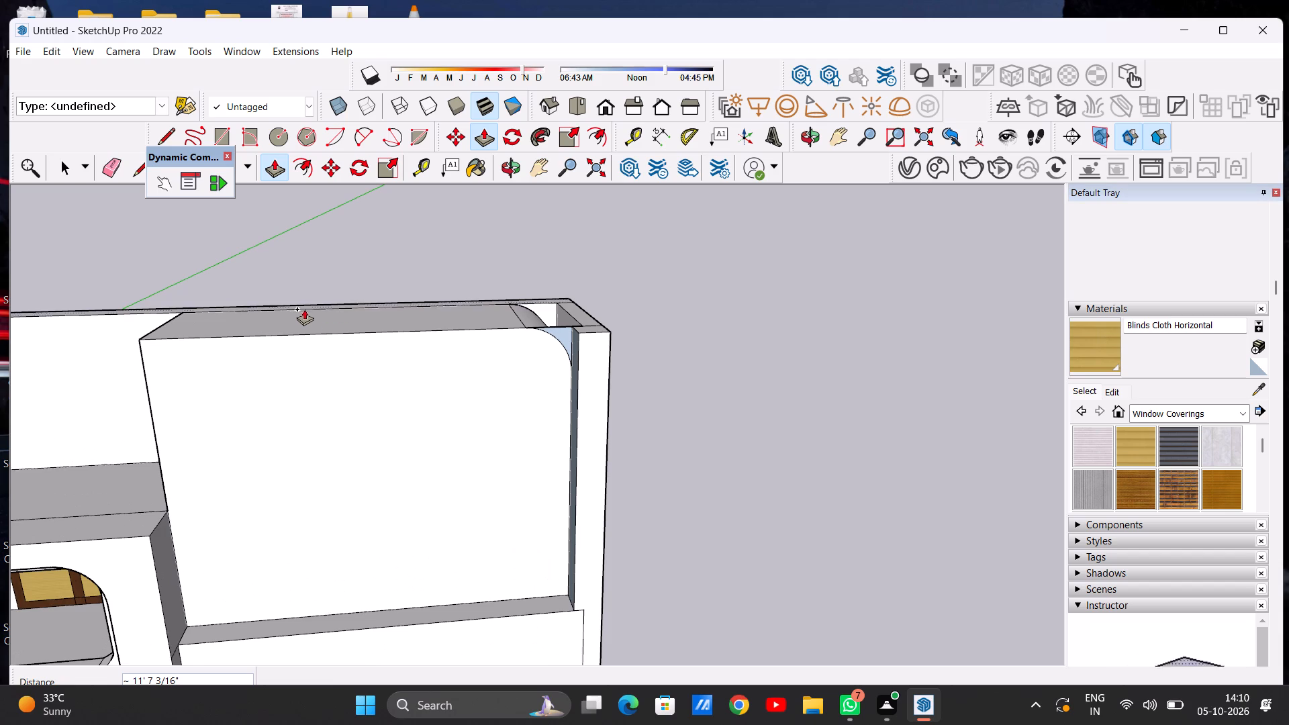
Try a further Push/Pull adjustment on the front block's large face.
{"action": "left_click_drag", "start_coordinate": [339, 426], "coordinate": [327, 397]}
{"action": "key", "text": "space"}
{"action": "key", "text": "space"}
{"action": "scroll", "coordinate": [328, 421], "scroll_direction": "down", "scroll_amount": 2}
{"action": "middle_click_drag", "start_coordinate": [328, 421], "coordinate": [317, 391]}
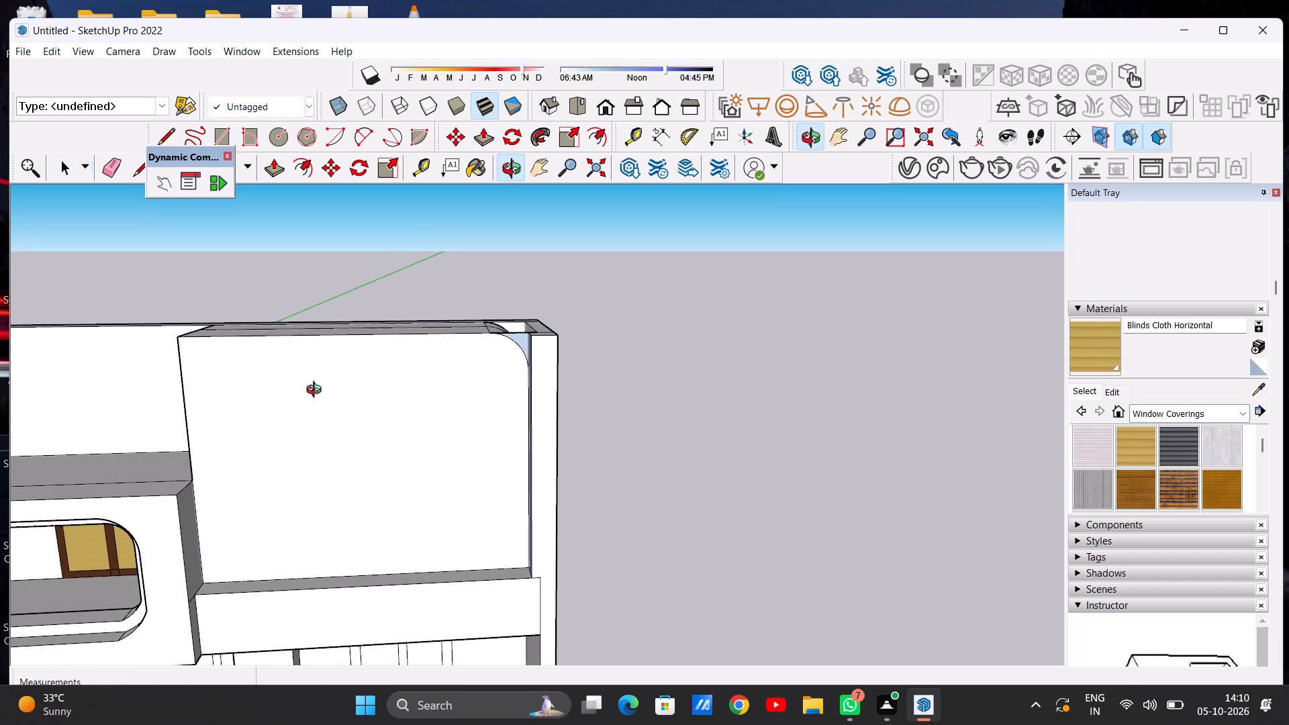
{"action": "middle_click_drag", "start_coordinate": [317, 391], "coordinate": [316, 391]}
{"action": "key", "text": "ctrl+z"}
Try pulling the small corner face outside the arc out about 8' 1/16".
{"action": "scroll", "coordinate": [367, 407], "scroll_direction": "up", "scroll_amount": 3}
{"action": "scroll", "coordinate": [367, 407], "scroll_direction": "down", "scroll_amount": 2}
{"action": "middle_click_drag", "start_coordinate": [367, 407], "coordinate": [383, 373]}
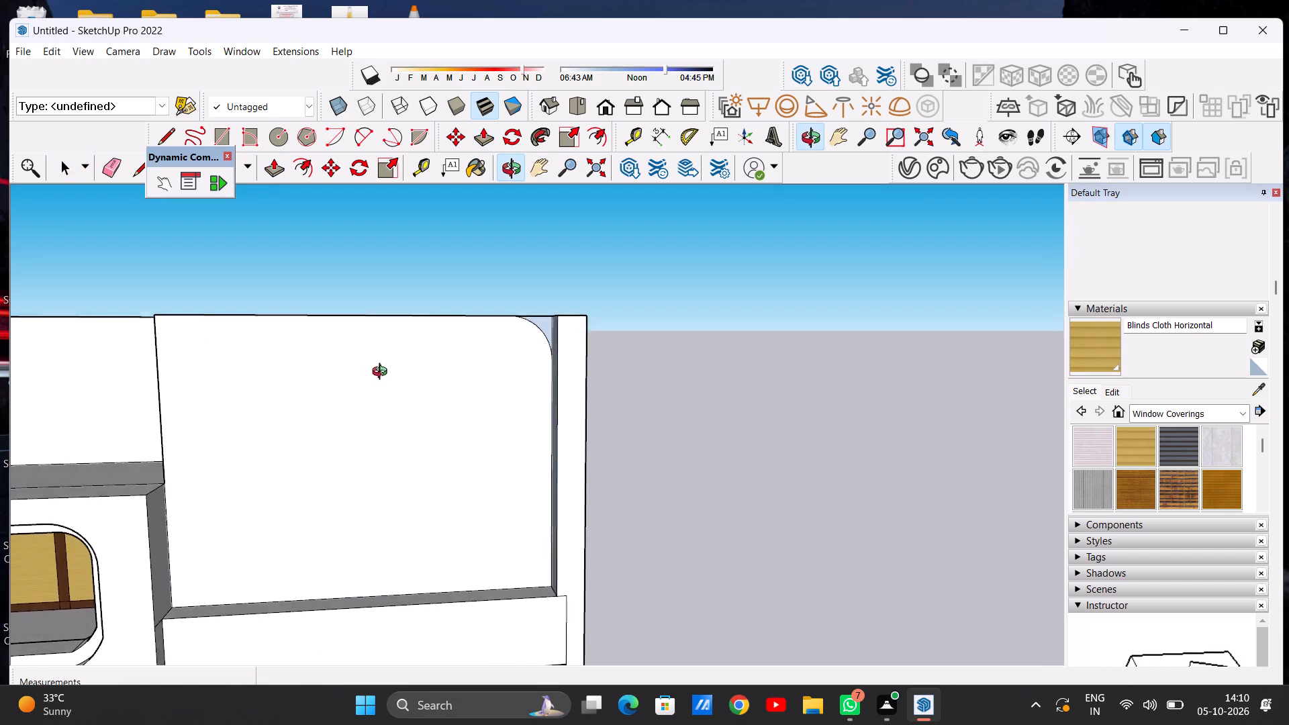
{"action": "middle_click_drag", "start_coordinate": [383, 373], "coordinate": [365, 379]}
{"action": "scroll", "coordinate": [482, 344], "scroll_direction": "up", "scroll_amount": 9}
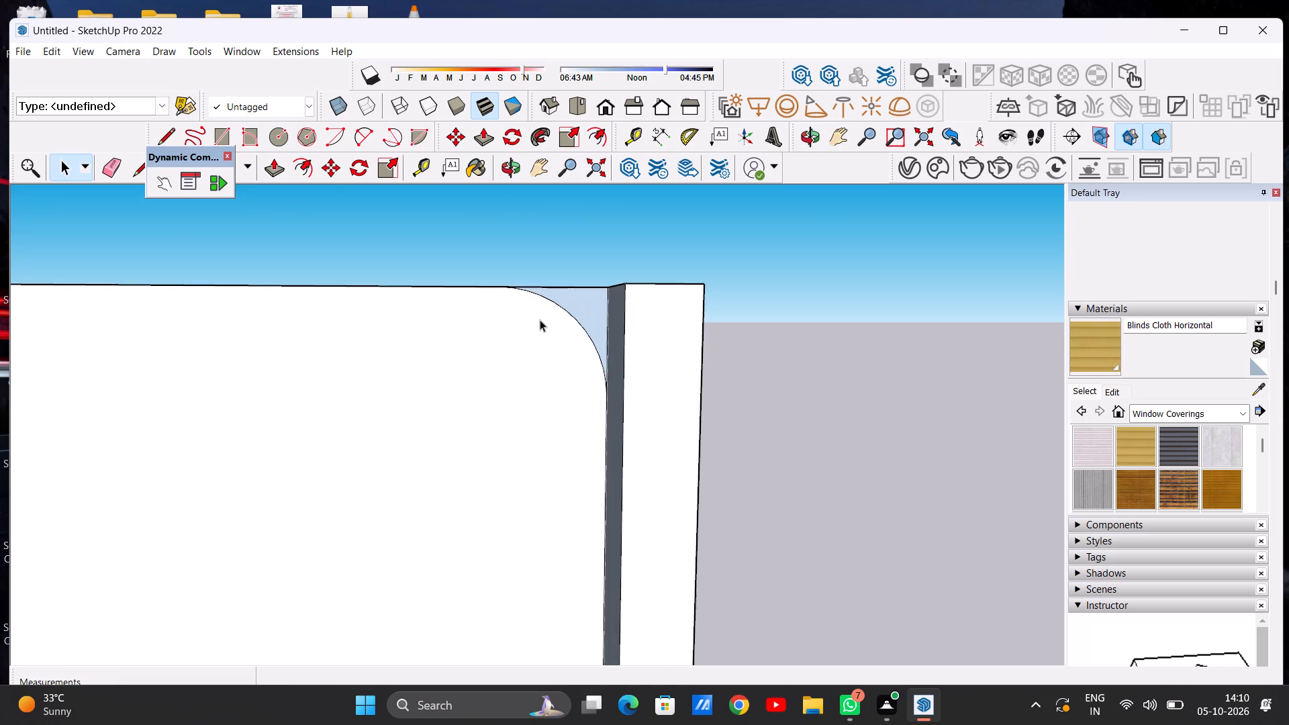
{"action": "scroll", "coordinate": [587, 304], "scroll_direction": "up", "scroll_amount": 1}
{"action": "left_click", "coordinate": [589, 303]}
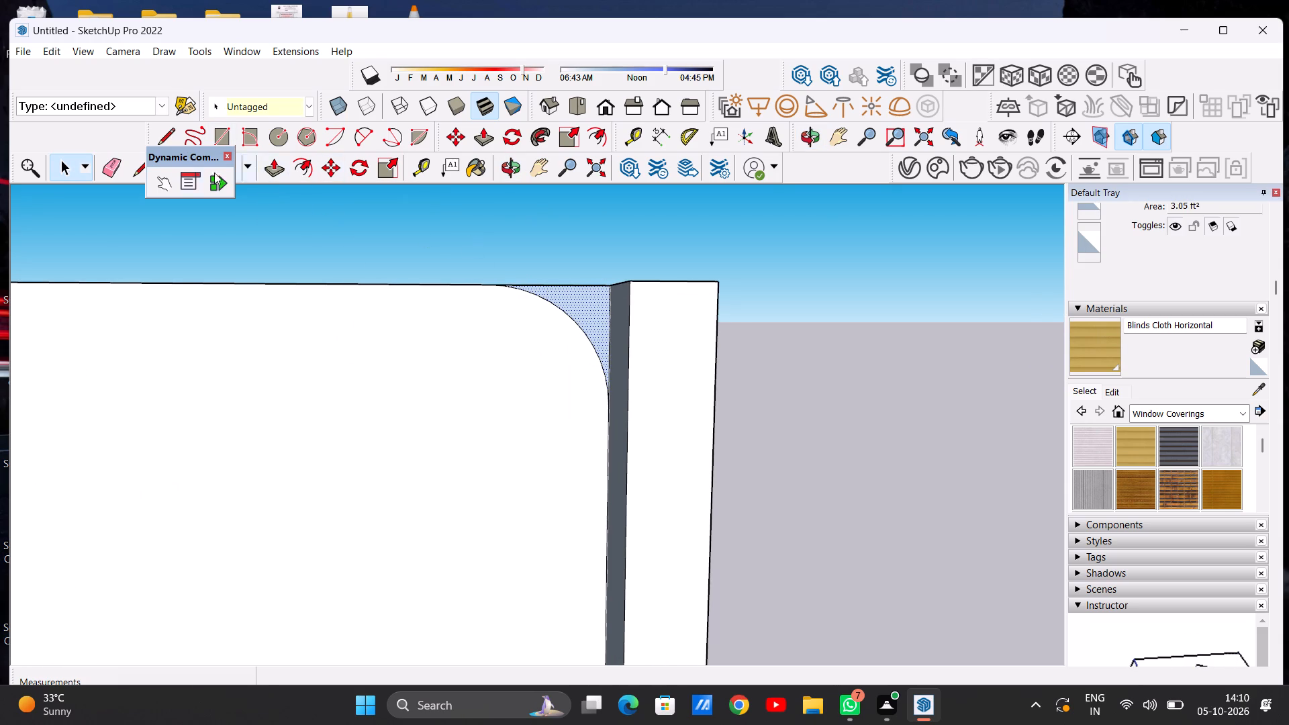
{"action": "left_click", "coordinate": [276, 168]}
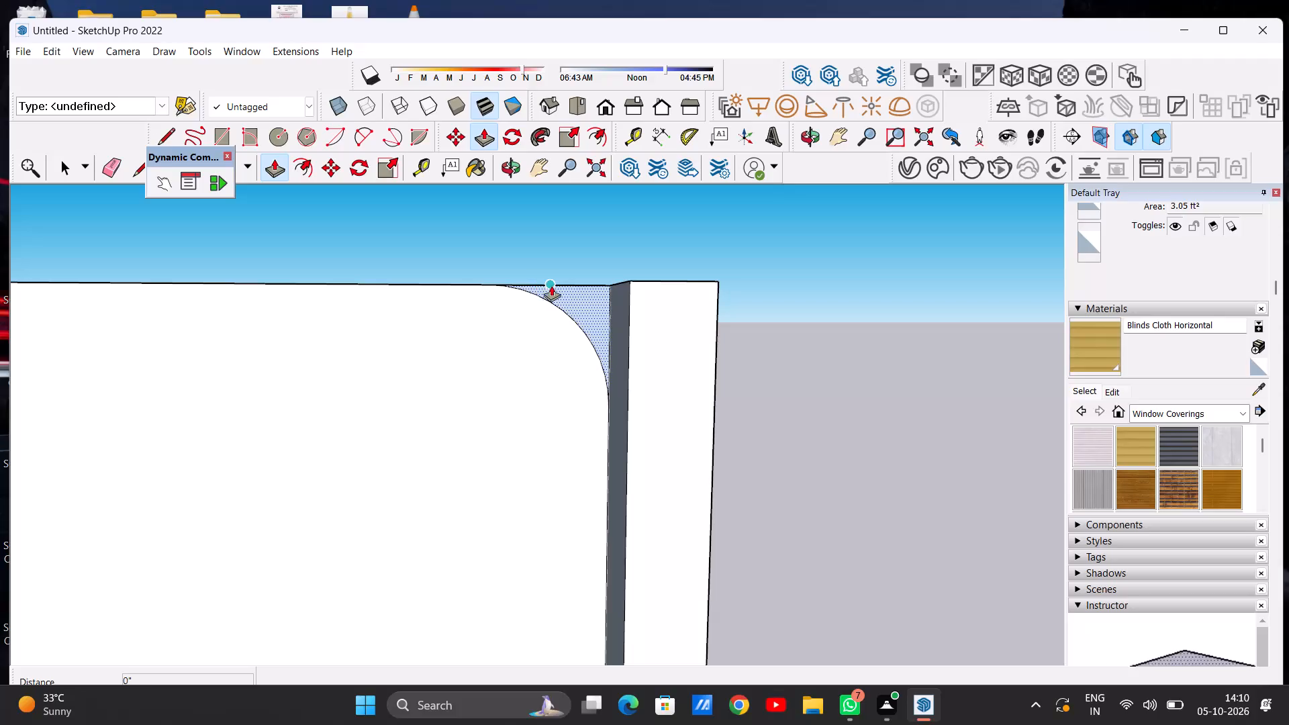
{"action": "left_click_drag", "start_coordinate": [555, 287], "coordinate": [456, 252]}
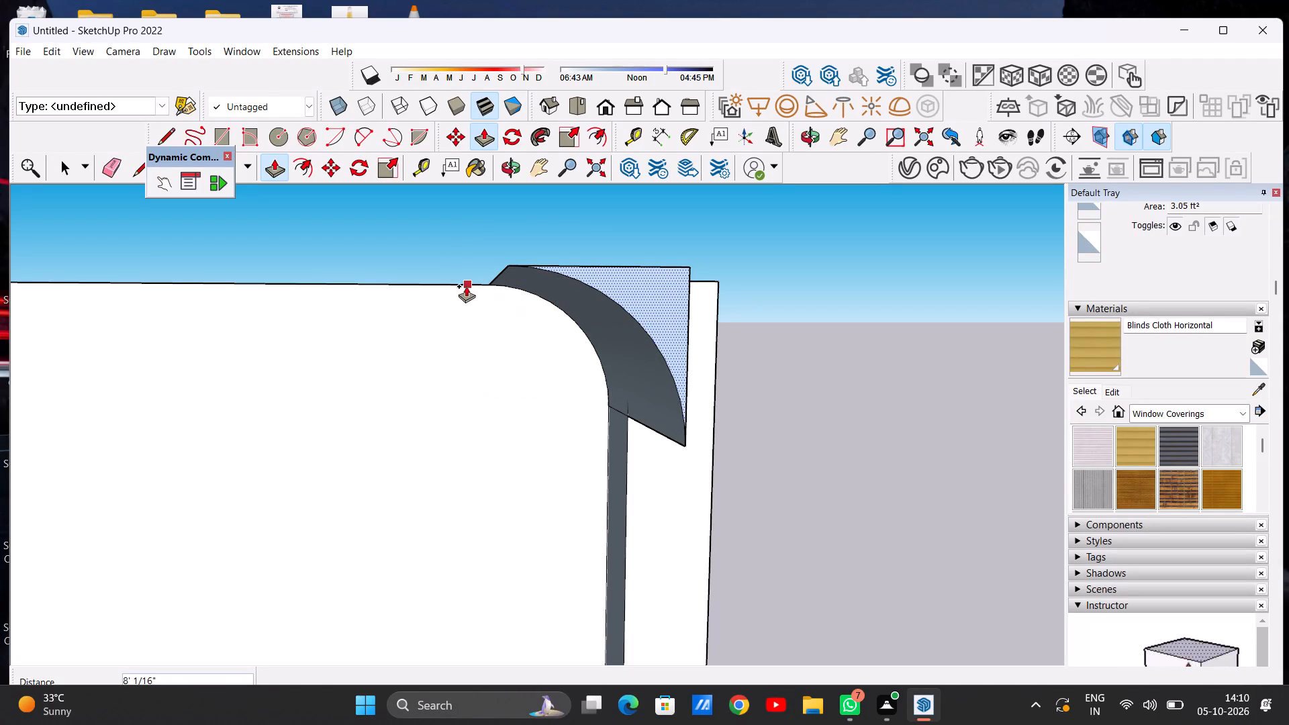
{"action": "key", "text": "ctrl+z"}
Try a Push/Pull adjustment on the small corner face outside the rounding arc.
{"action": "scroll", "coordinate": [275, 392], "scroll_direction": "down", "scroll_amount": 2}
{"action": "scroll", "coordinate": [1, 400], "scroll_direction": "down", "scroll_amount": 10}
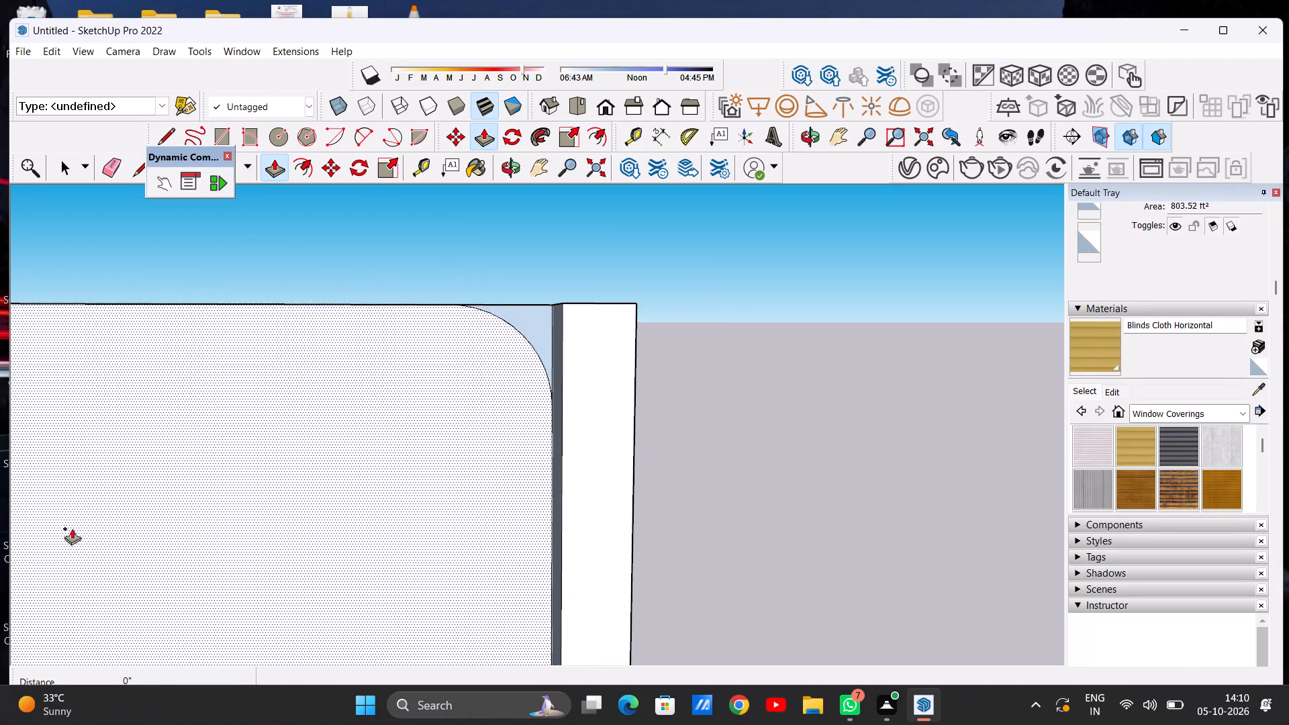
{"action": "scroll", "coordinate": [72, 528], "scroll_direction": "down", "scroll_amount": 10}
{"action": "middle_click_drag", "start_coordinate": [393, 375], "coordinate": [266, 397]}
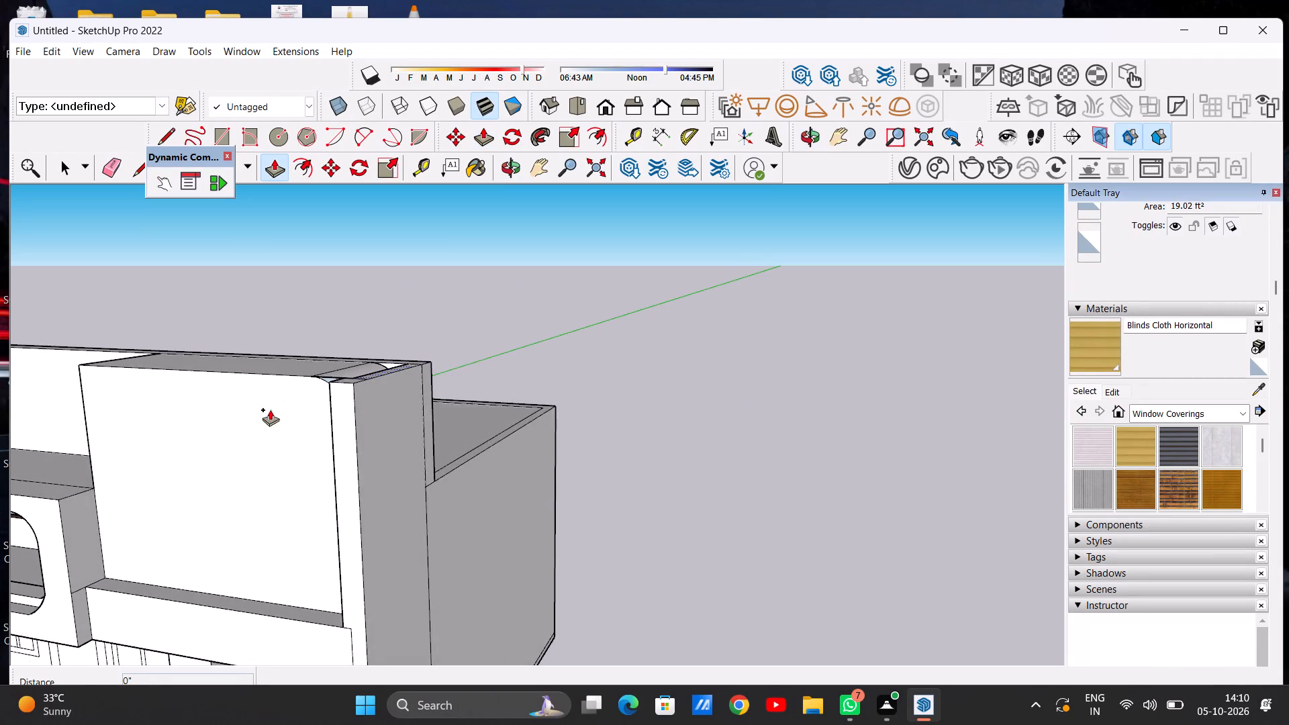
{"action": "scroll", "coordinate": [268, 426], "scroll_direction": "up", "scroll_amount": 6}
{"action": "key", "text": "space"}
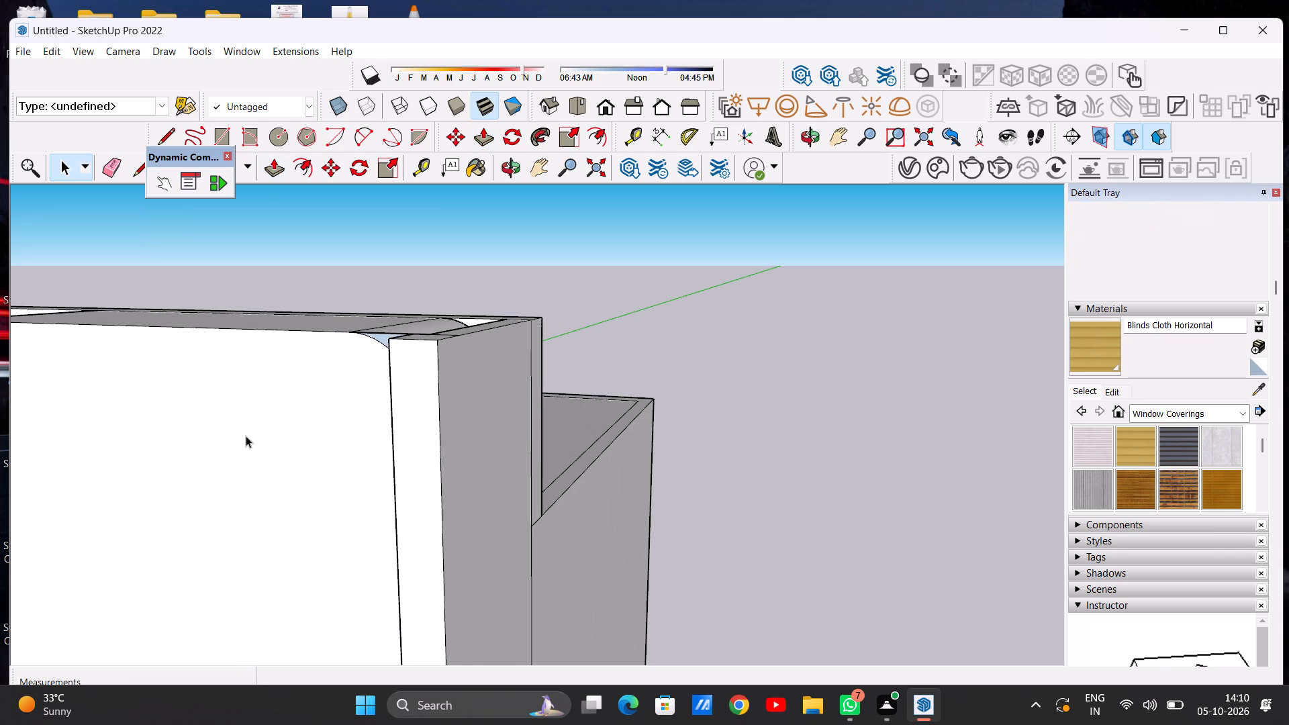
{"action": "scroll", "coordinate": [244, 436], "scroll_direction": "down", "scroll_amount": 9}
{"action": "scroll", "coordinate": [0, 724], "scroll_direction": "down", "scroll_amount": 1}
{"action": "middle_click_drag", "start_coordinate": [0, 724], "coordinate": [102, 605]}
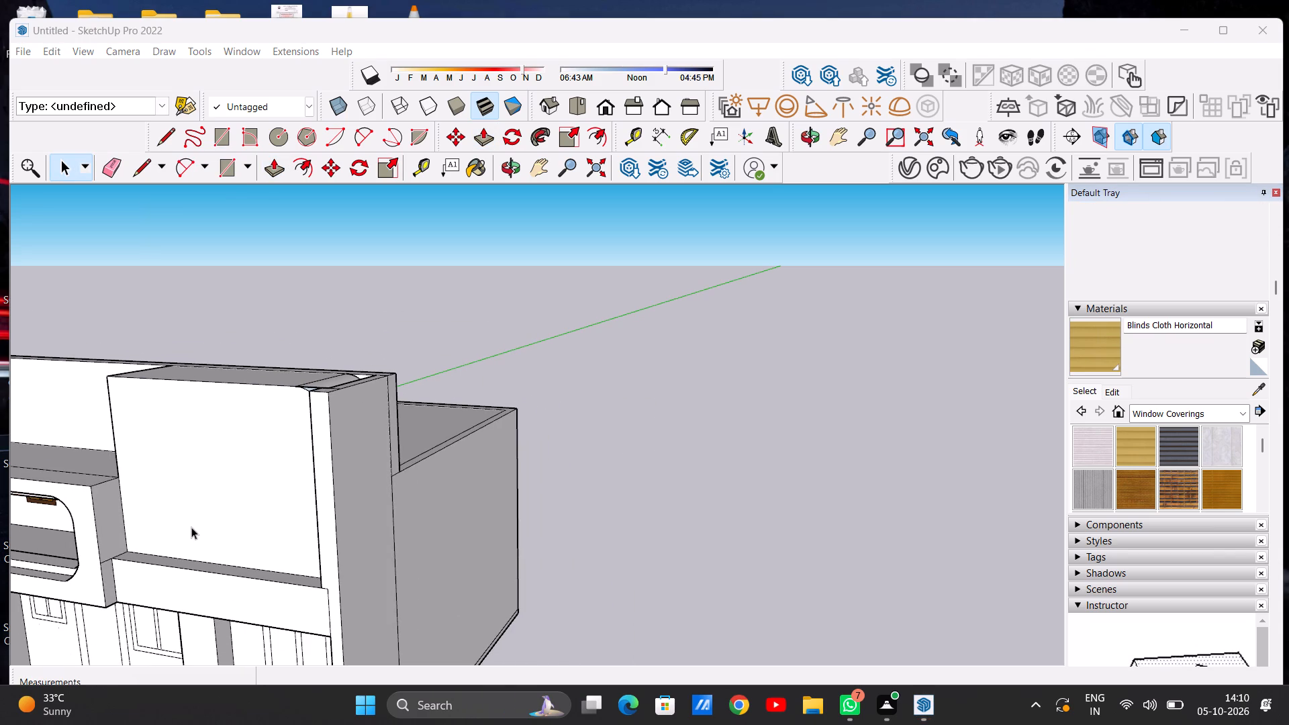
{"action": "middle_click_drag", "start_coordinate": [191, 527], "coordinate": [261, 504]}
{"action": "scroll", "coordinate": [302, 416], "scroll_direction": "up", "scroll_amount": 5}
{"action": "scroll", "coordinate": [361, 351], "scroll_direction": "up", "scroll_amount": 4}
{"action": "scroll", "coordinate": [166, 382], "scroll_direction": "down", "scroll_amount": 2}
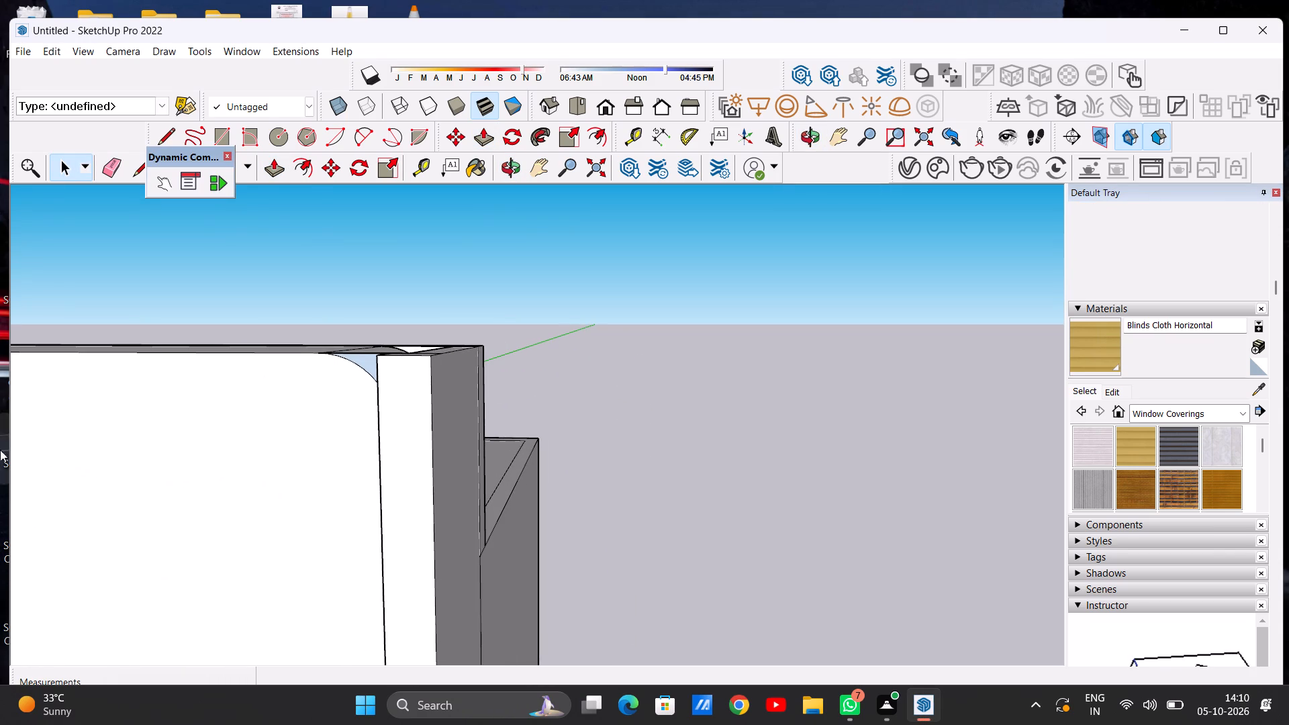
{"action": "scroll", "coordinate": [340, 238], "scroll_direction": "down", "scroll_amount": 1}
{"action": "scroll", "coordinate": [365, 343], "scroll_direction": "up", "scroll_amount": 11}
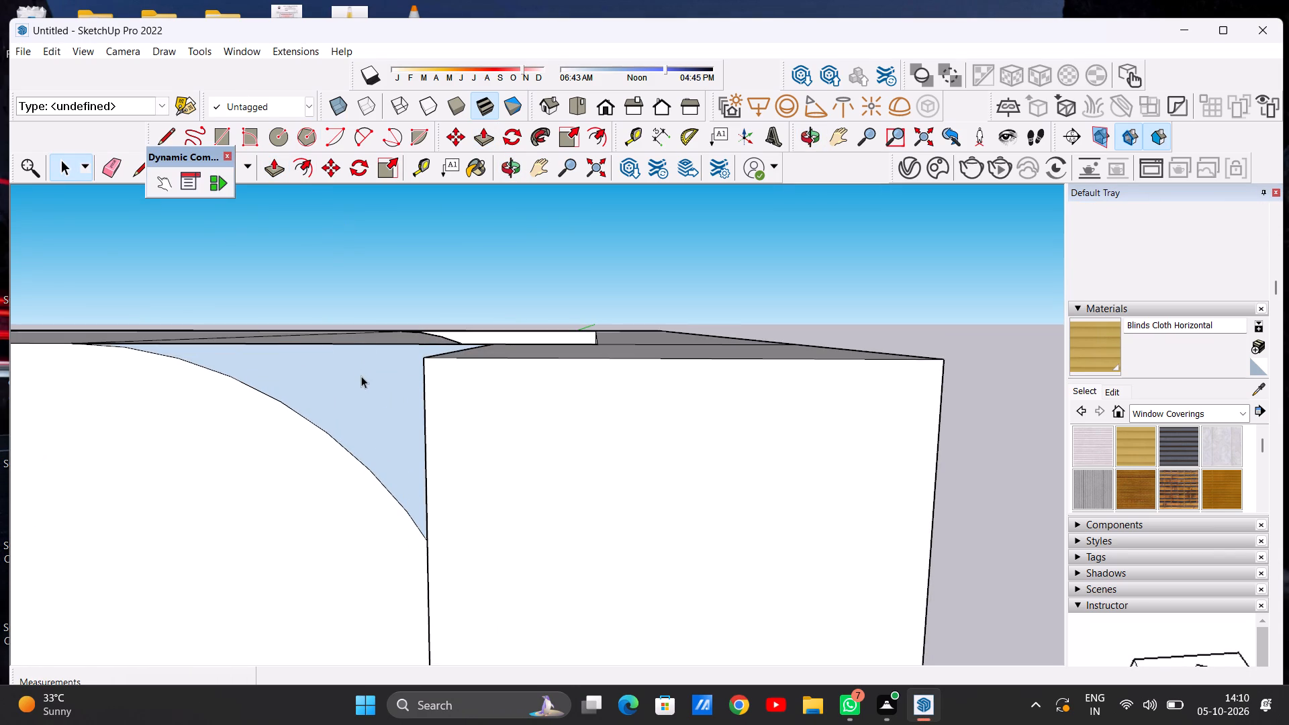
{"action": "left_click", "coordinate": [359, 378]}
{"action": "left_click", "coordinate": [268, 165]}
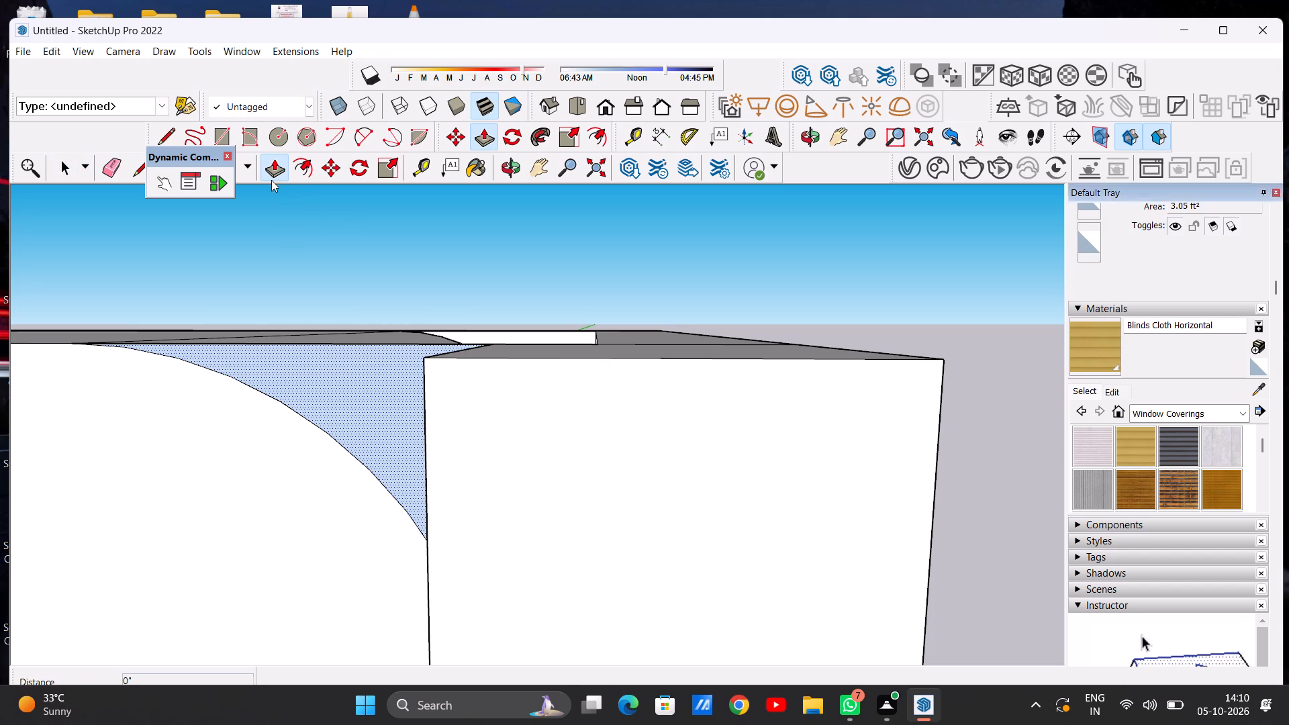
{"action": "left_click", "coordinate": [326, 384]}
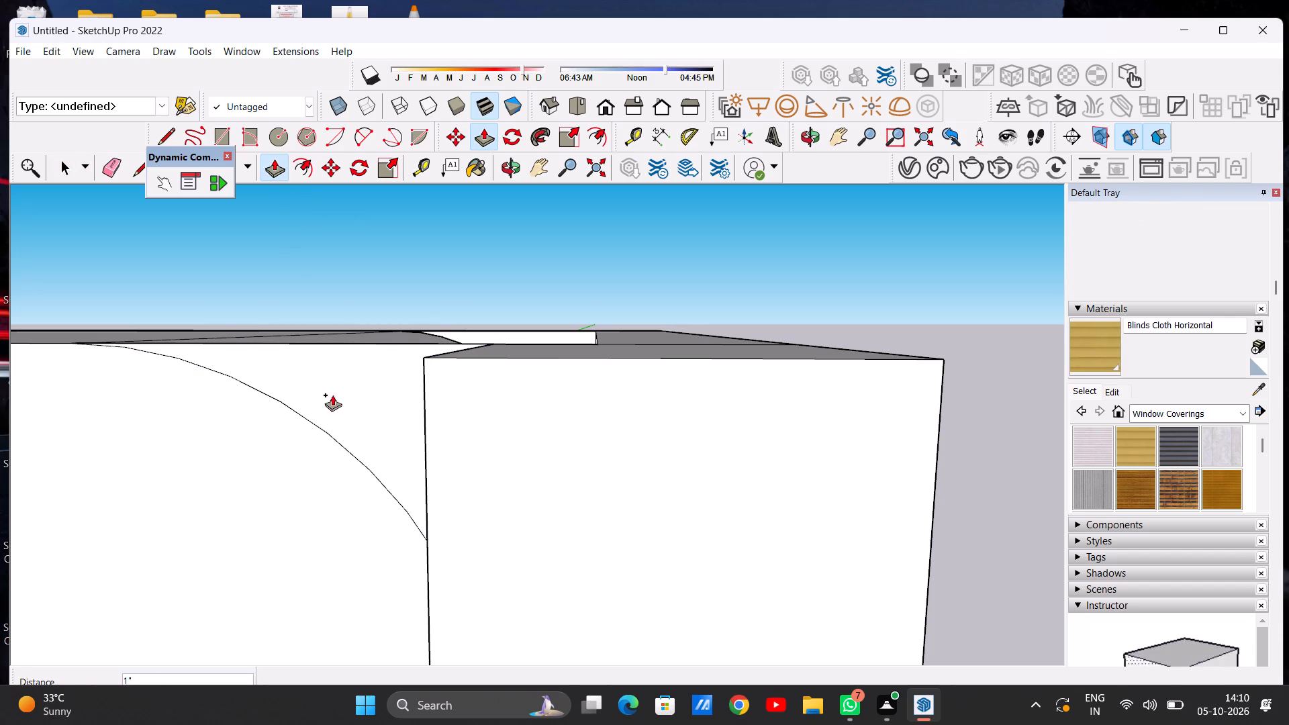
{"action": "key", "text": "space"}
Erase the straight upper edge of the small corner face, removing that face outside the arc.
{"action": "scroll", "coordinate": [343, 416], "scroll_direction": "down", "scroll_amount": 5}
{"action": "middle_click_drag", "start_coordinate": [339, 433], "coordinate": [369, 343]}
{"action": "scroll", "coordinate": [369, 387], "scroll_direction": "down", "scroll_amount": 7}
{"action": "middle_click_drag", "start_coordinate": [376, 388], "coordinate": [359, 495]}
{"action": "scroll", "coordinate": [359, 426], "scroll_direction": "up", "scroll_amount": 7}
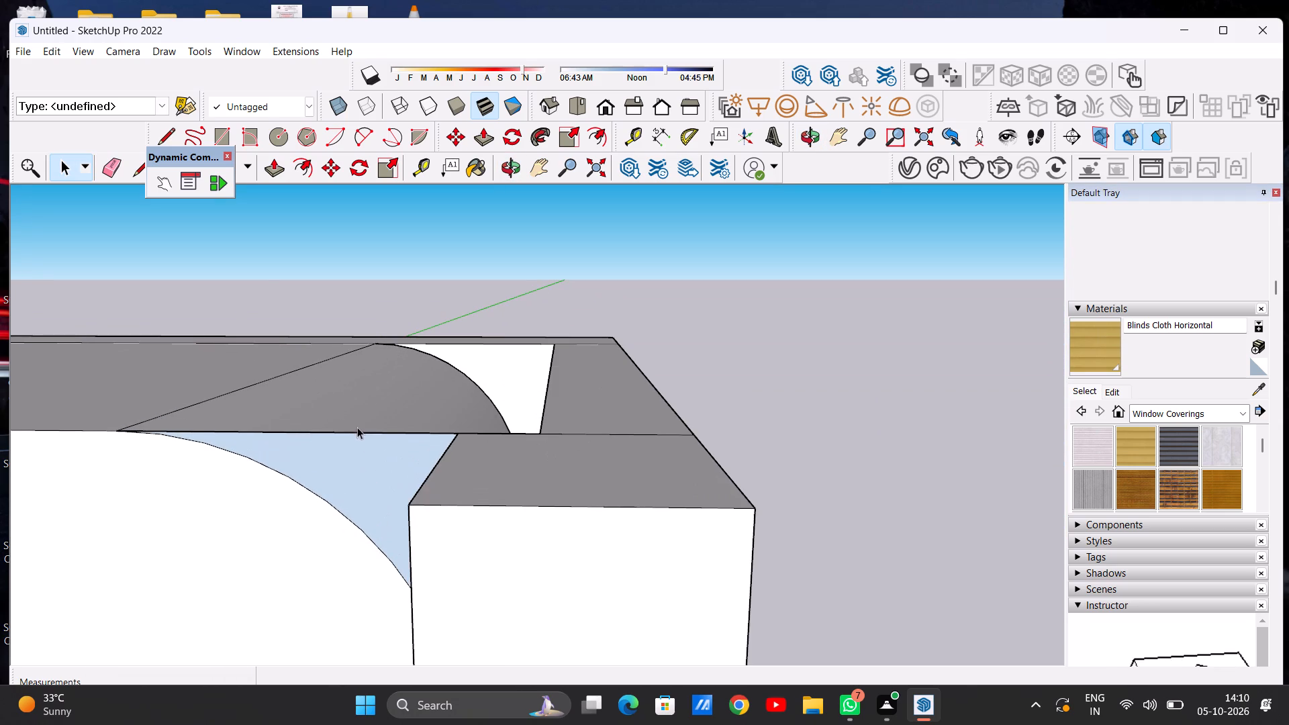
{"action": "left_click", "coordinate": [109, 167]}
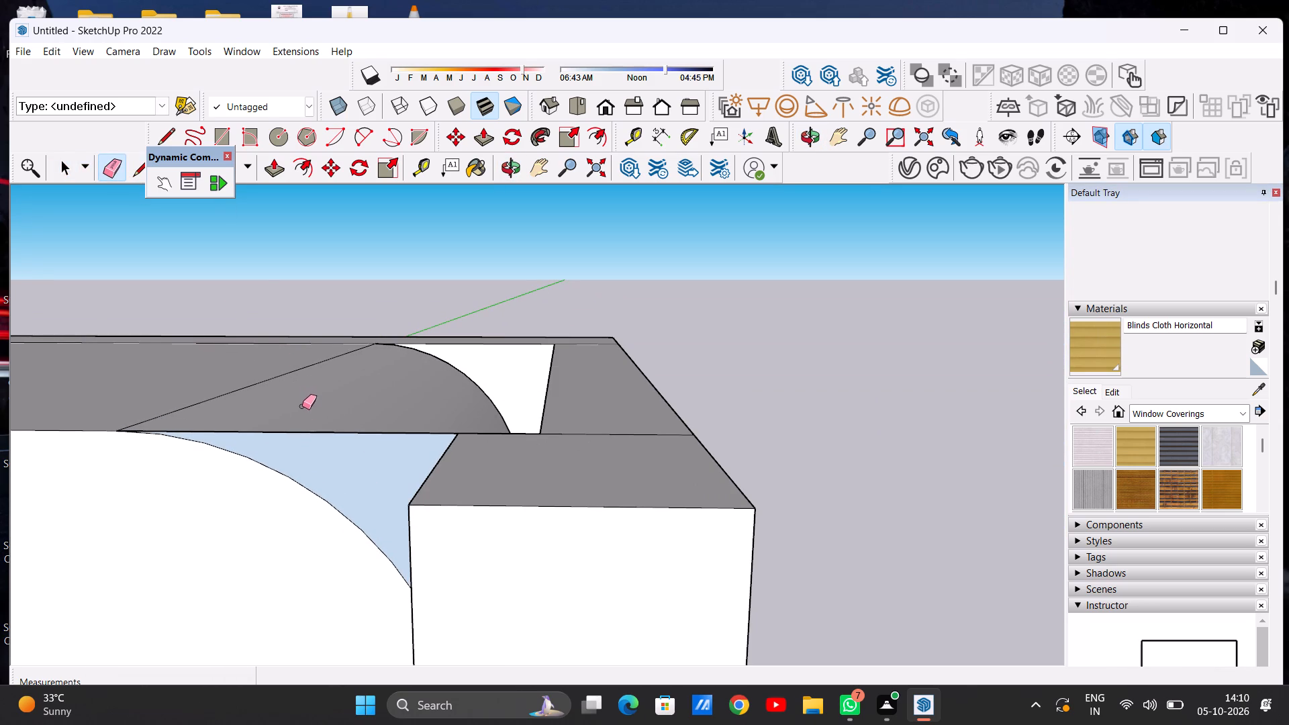
{"action": "left_click", "coordinate": [303, 434]}
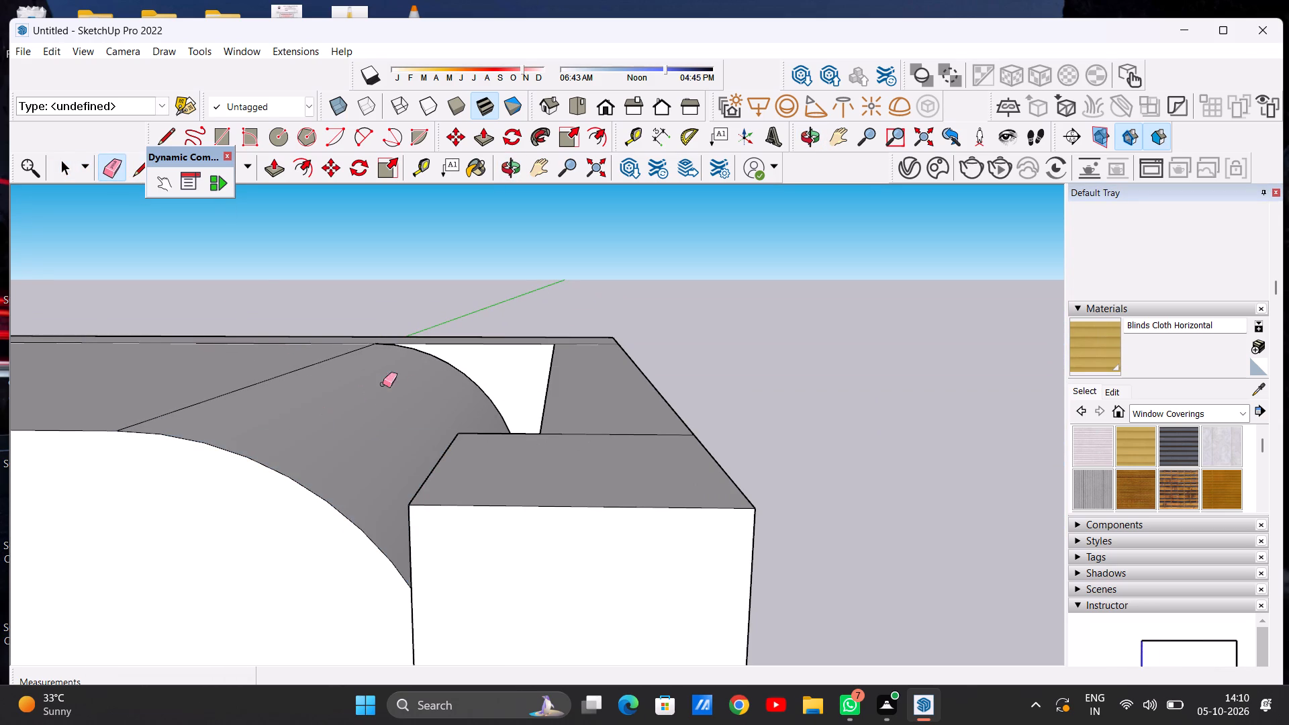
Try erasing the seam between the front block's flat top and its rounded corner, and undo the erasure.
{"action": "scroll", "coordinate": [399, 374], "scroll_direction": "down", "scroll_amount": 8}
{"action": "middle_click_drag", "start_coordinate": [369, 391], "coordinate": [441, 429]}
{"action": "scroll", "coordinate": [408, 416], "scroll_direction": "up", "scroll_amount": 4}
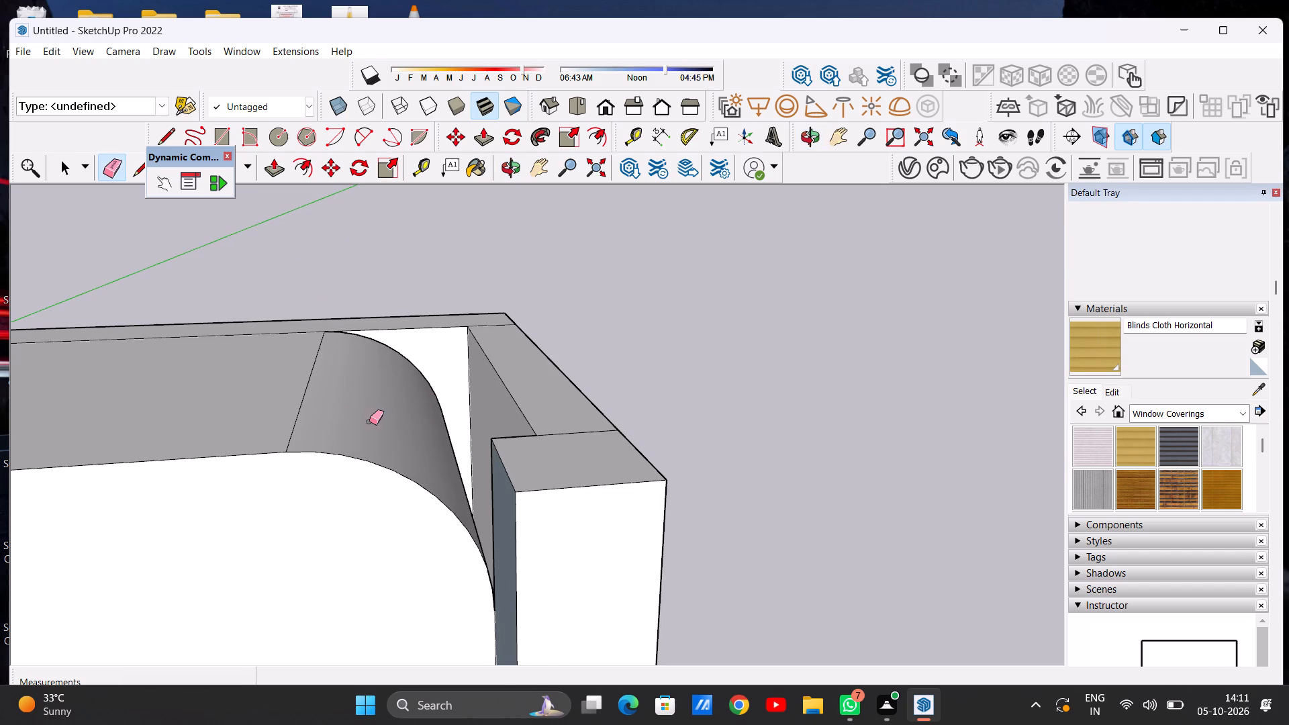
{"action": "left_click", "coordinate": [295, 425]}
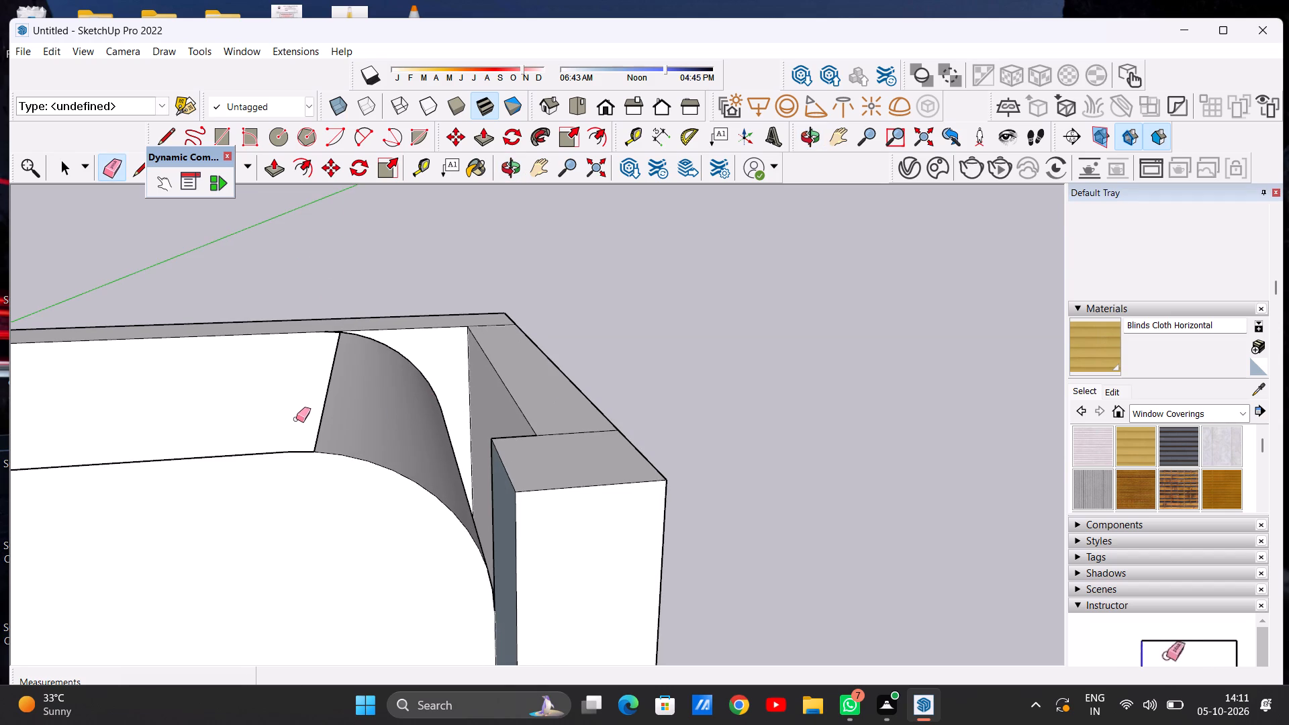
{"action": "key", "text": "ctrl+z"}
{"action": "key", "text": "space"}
Push/Pull the front block's large rounded-corner face back about 6' 6 15/16" toward the rear wall.
{"action": "scroll", "coordinate": [318, 451], "scroll_direction": "down", "scroll_amount": 6}
{"action": "middle_click_drag", "start_coordinate": [344, 438], "coordinate": [344, 438]}
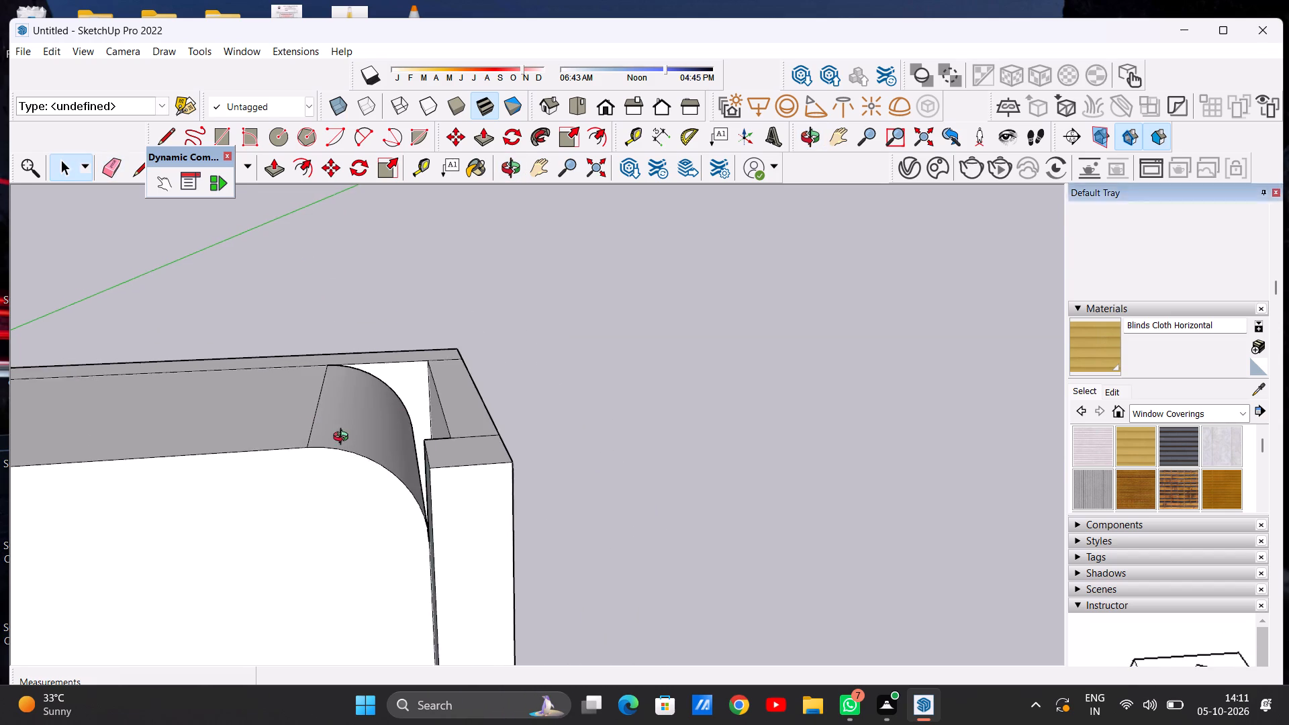
{"action": "middle_click_drag", "start_coordinate": [344, 438], "coordinate": [354, 301]}
{"action": "scroll", "coordinate": [353, 365], "scroll_direction": "down", "scroll_amount": 19}
{"action": "scroll", "coordinate": [325, 450], "scroll_direction": "up", "scroll_amount": 1}
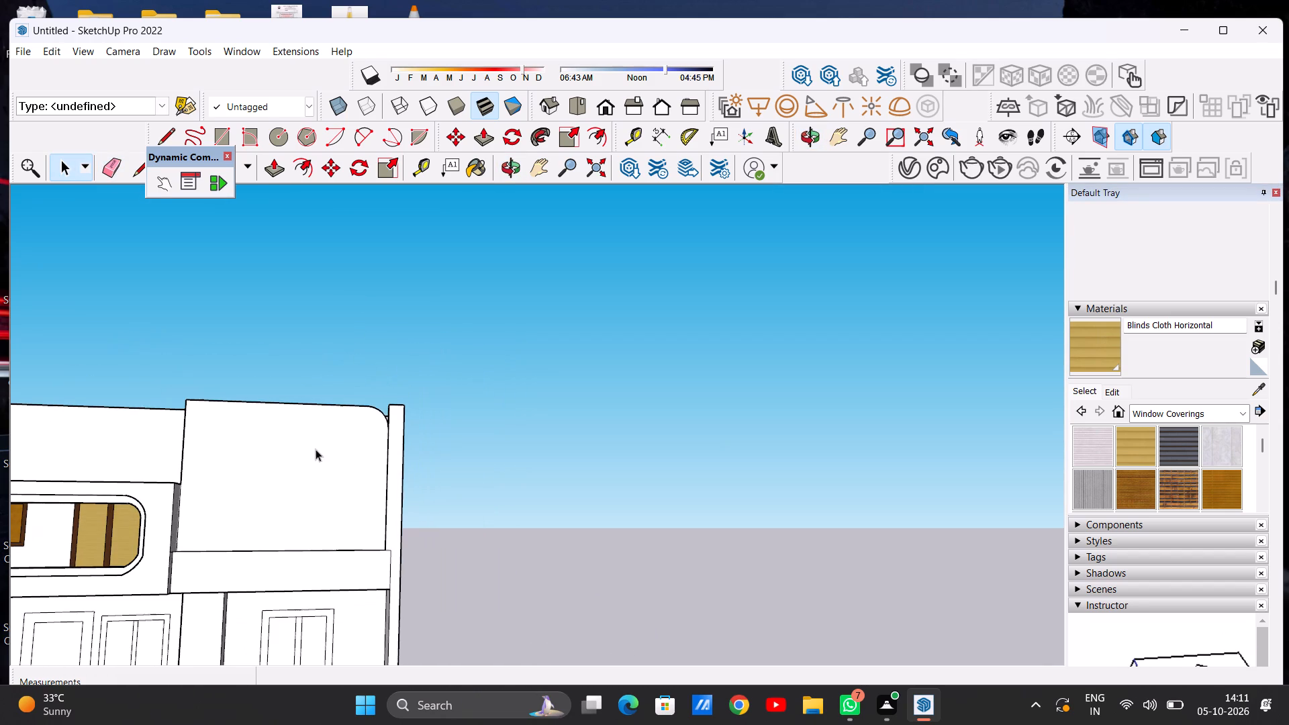
{"action": "left_click", "coordinate": [273, 458]}
{"action": "left_click", "coordinate": [276, 172]}
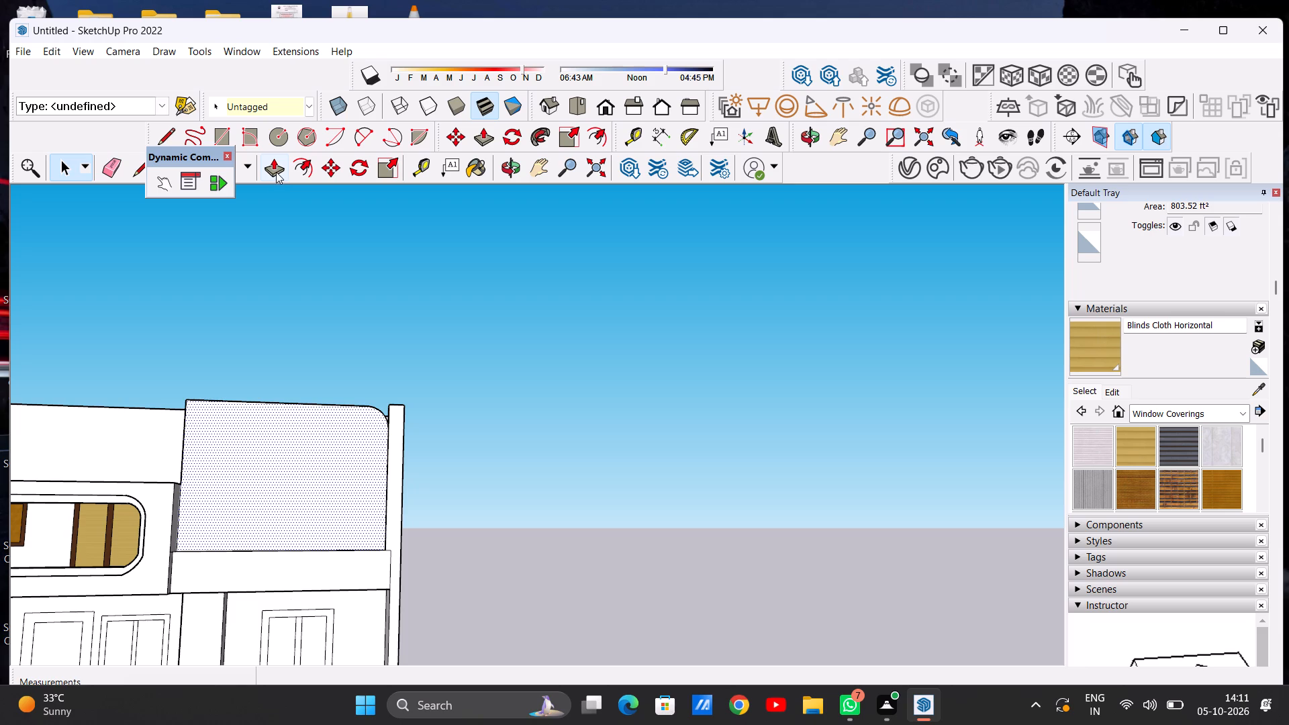
{"action": "scroll", "coordinate": [311, 338], "scroll_direction": "up", "scroll_amount": 5}
{"action": "scroll", "coordinate": [267, 428], "scroll_direction": "down", "scroll_amount": 6}
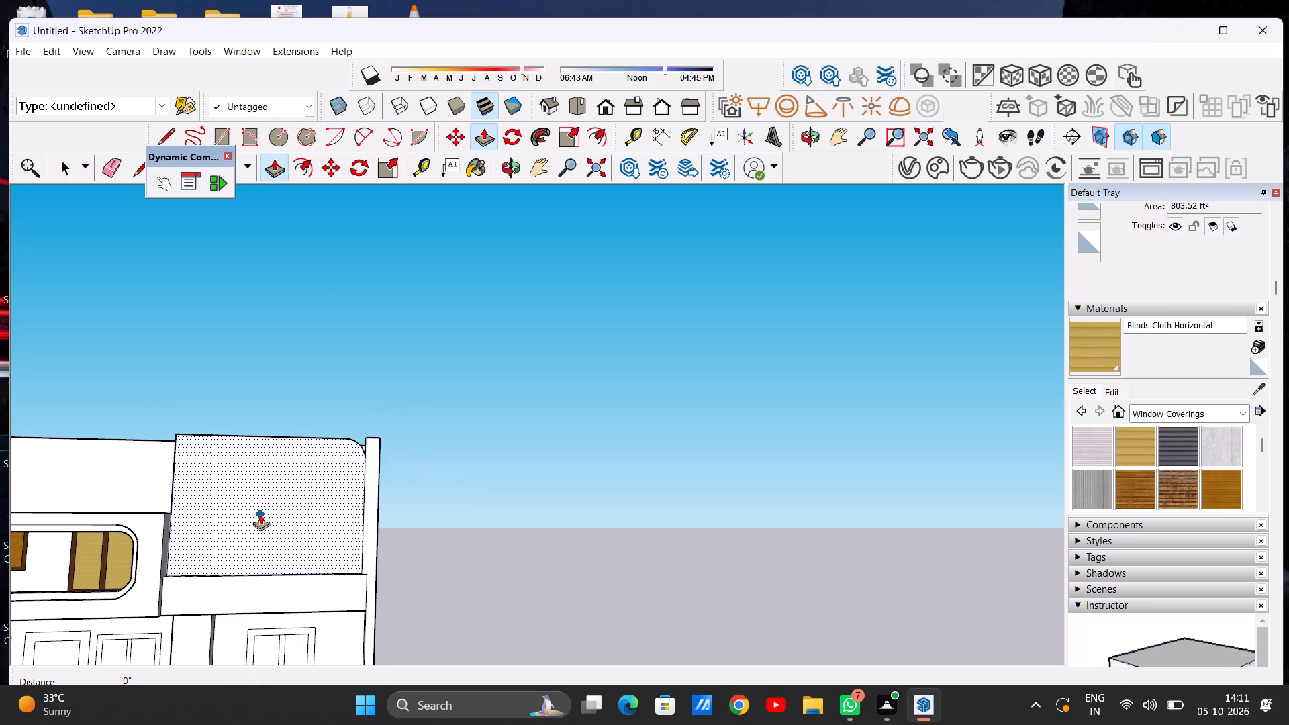
{"action": "left_click_drag", "start_coordinate": [260, 514], "coordinate": [264, 524]}
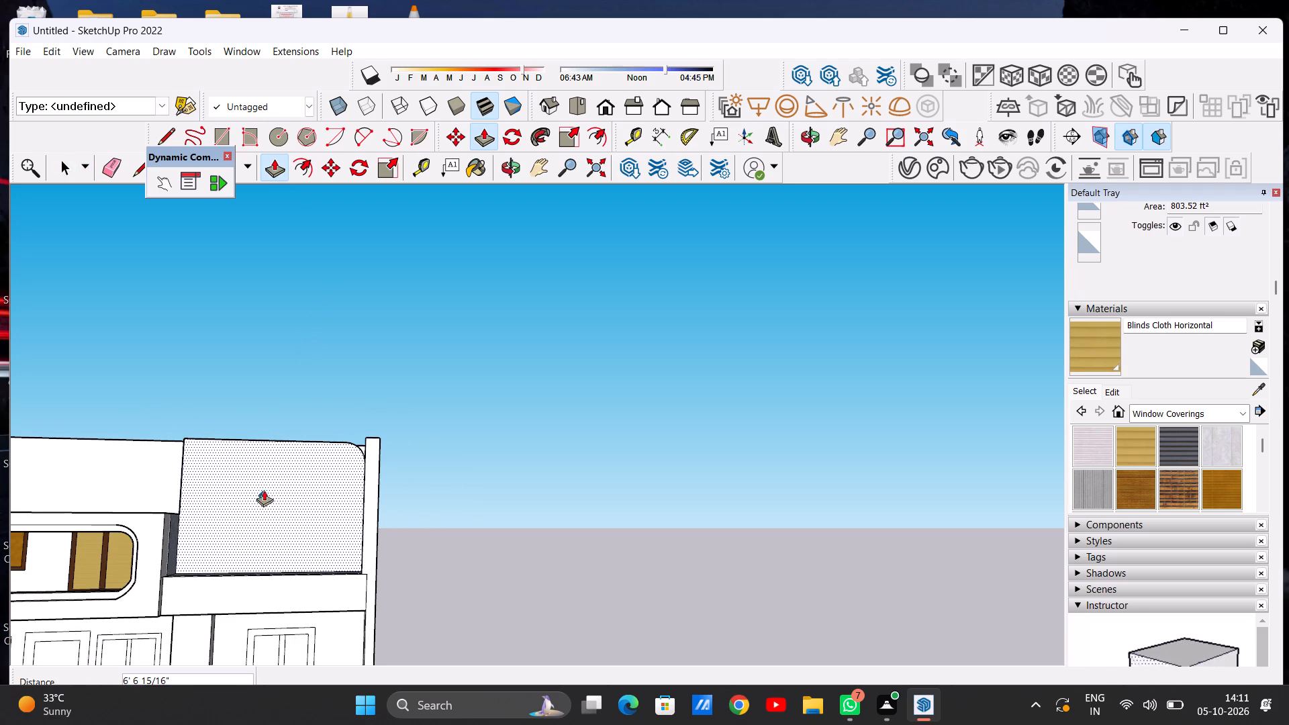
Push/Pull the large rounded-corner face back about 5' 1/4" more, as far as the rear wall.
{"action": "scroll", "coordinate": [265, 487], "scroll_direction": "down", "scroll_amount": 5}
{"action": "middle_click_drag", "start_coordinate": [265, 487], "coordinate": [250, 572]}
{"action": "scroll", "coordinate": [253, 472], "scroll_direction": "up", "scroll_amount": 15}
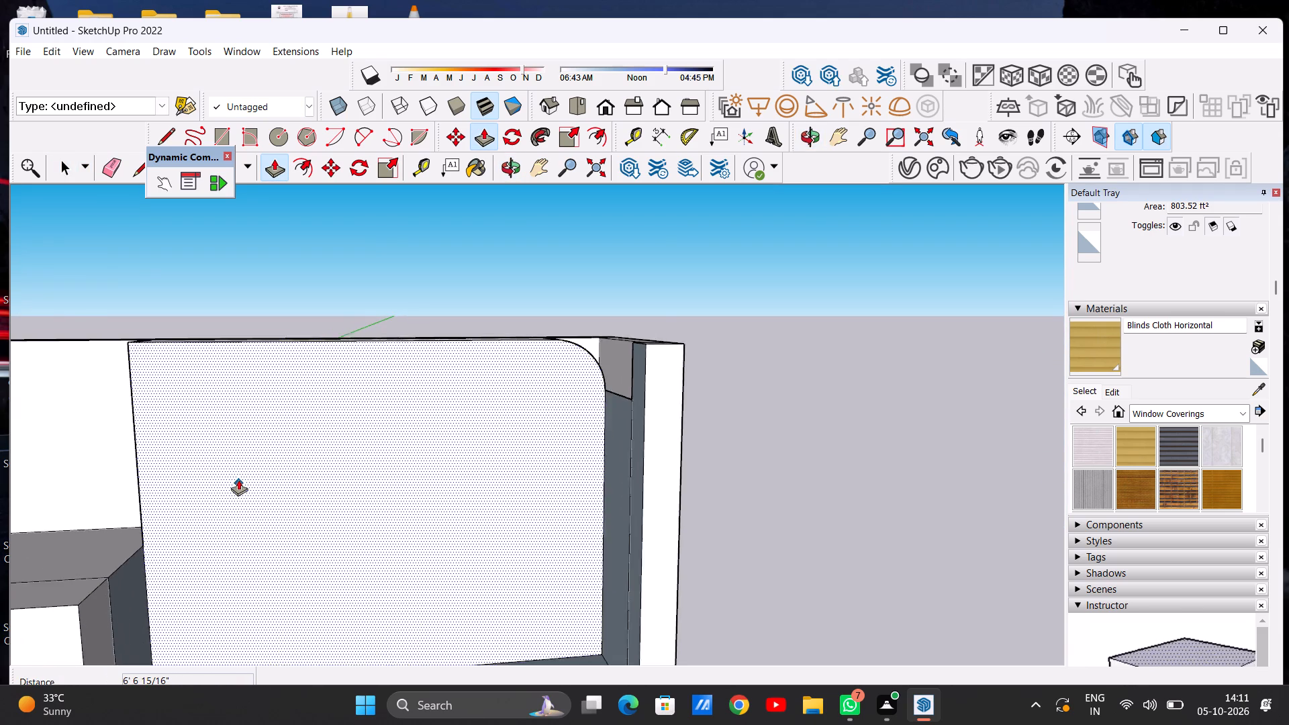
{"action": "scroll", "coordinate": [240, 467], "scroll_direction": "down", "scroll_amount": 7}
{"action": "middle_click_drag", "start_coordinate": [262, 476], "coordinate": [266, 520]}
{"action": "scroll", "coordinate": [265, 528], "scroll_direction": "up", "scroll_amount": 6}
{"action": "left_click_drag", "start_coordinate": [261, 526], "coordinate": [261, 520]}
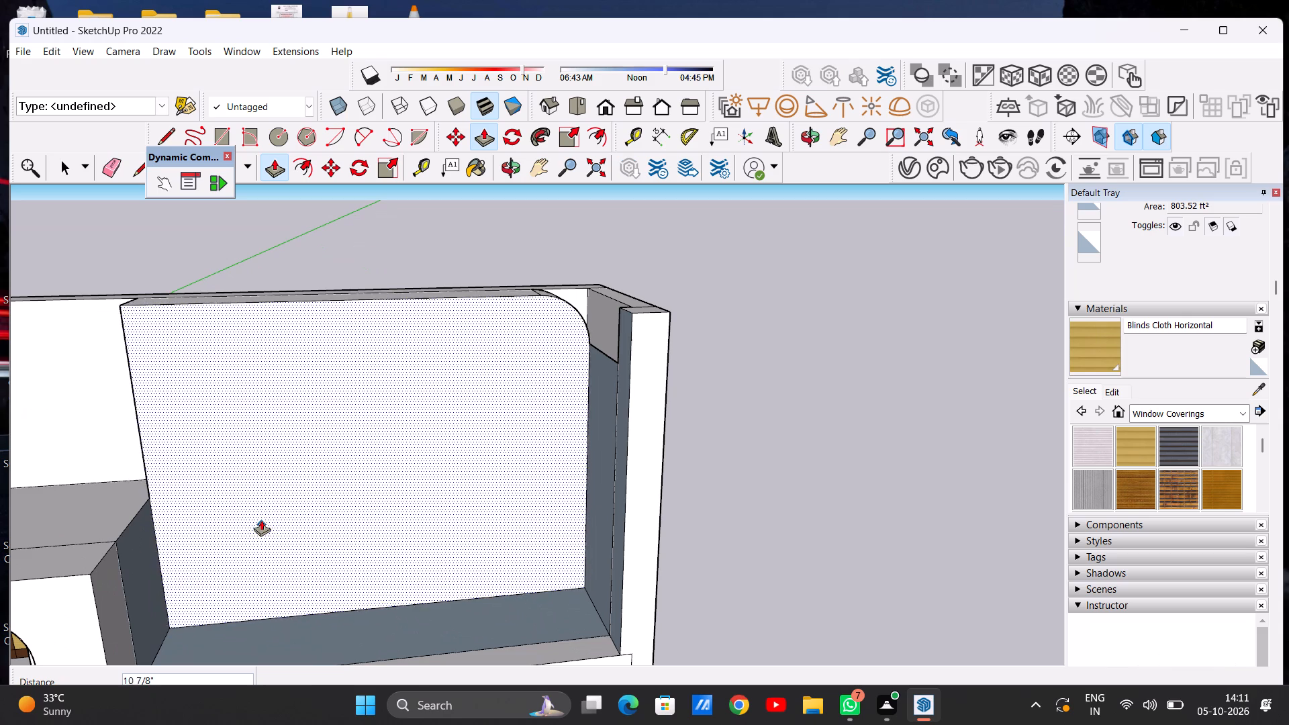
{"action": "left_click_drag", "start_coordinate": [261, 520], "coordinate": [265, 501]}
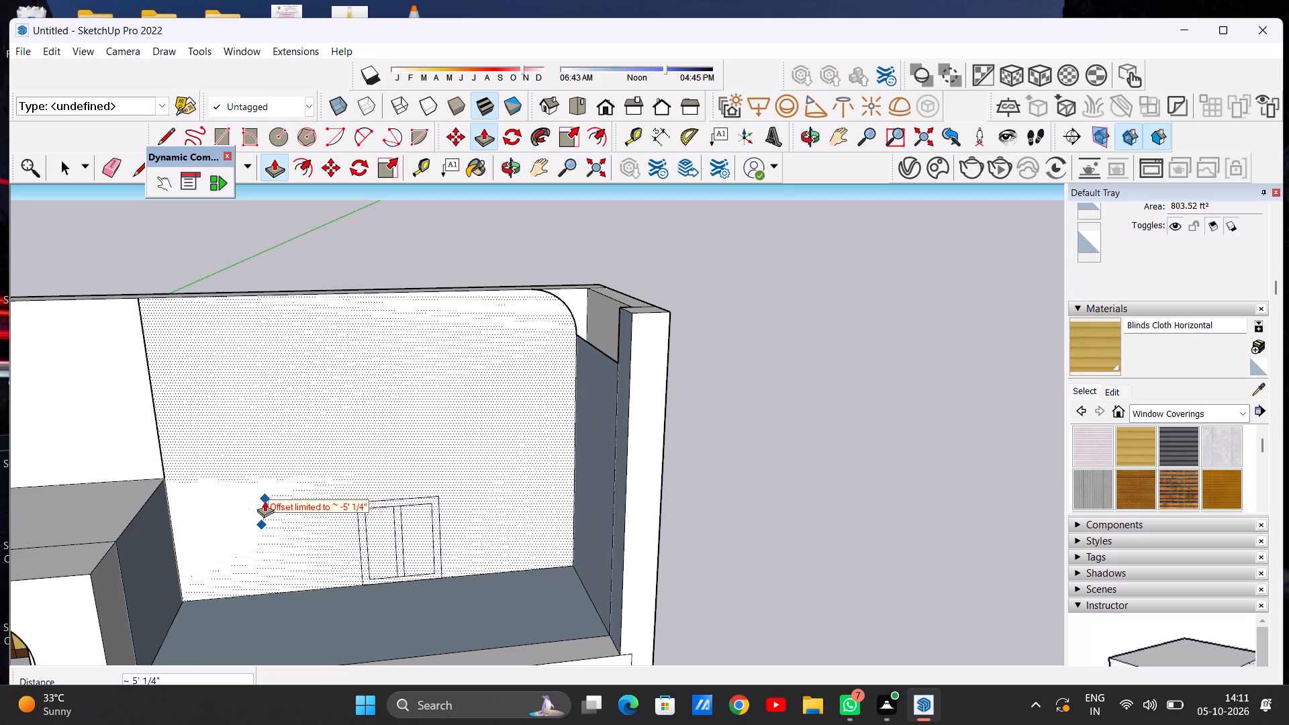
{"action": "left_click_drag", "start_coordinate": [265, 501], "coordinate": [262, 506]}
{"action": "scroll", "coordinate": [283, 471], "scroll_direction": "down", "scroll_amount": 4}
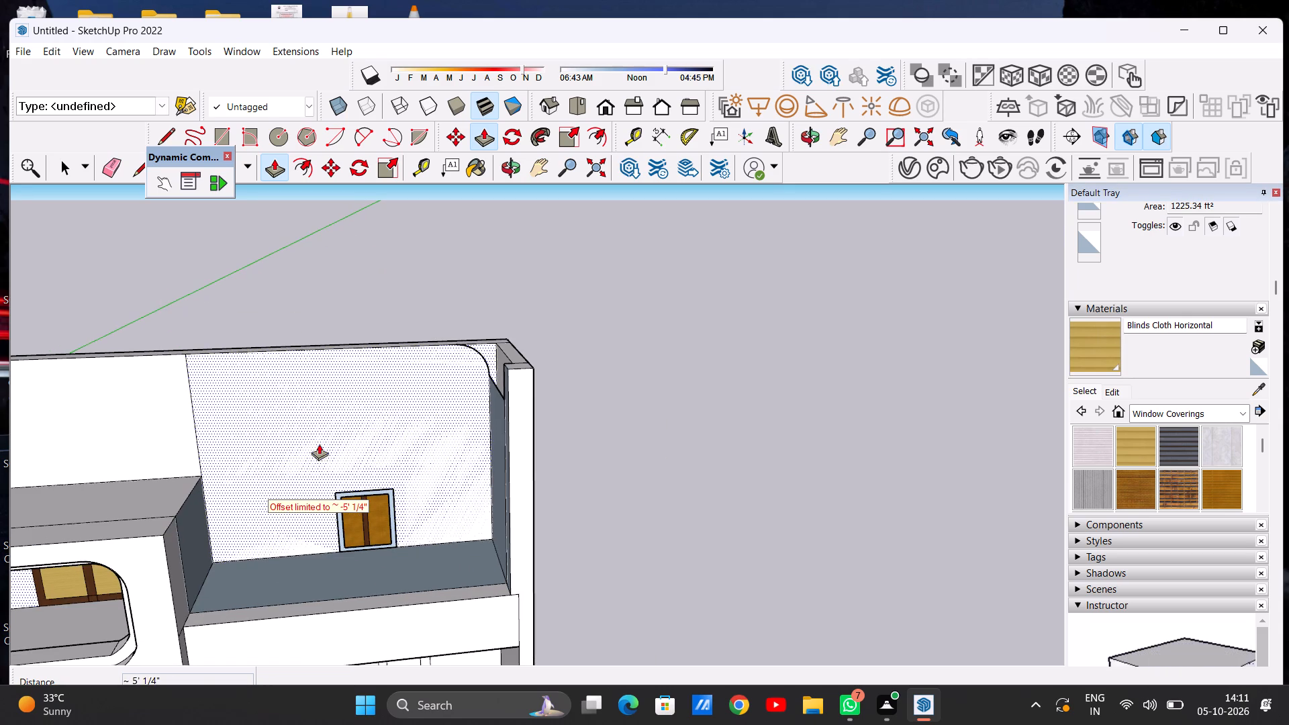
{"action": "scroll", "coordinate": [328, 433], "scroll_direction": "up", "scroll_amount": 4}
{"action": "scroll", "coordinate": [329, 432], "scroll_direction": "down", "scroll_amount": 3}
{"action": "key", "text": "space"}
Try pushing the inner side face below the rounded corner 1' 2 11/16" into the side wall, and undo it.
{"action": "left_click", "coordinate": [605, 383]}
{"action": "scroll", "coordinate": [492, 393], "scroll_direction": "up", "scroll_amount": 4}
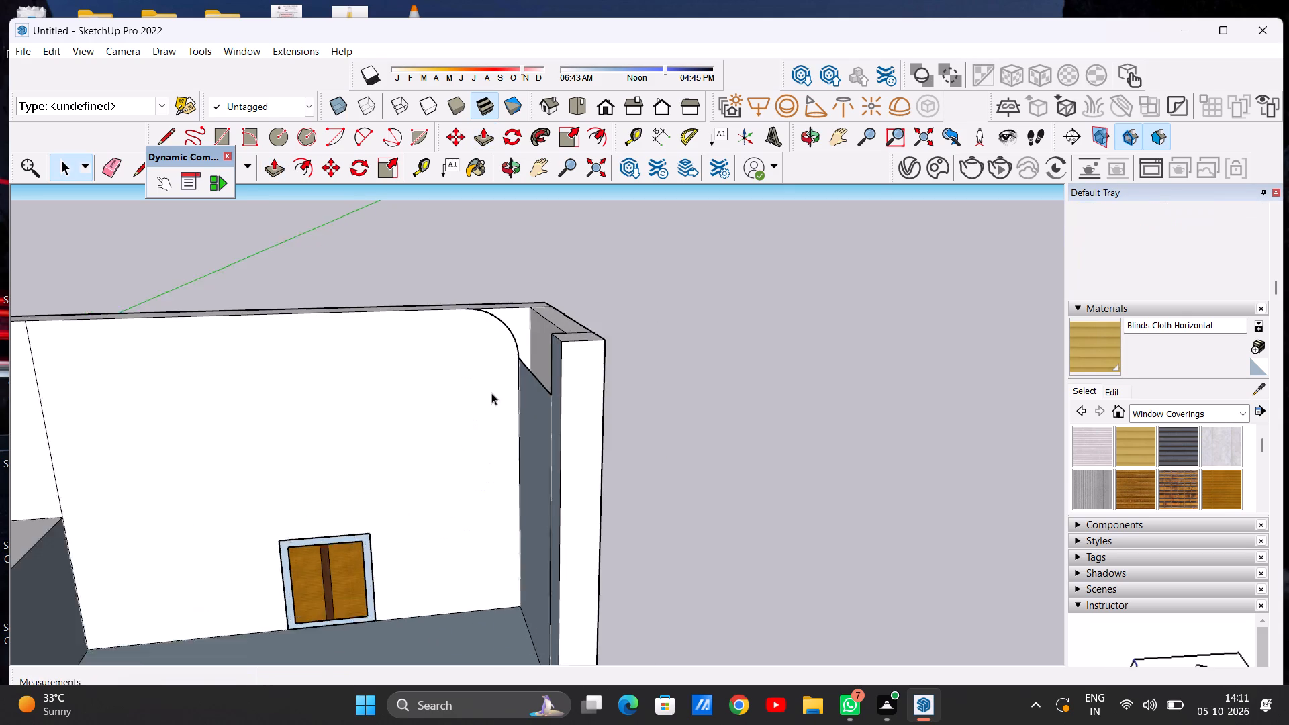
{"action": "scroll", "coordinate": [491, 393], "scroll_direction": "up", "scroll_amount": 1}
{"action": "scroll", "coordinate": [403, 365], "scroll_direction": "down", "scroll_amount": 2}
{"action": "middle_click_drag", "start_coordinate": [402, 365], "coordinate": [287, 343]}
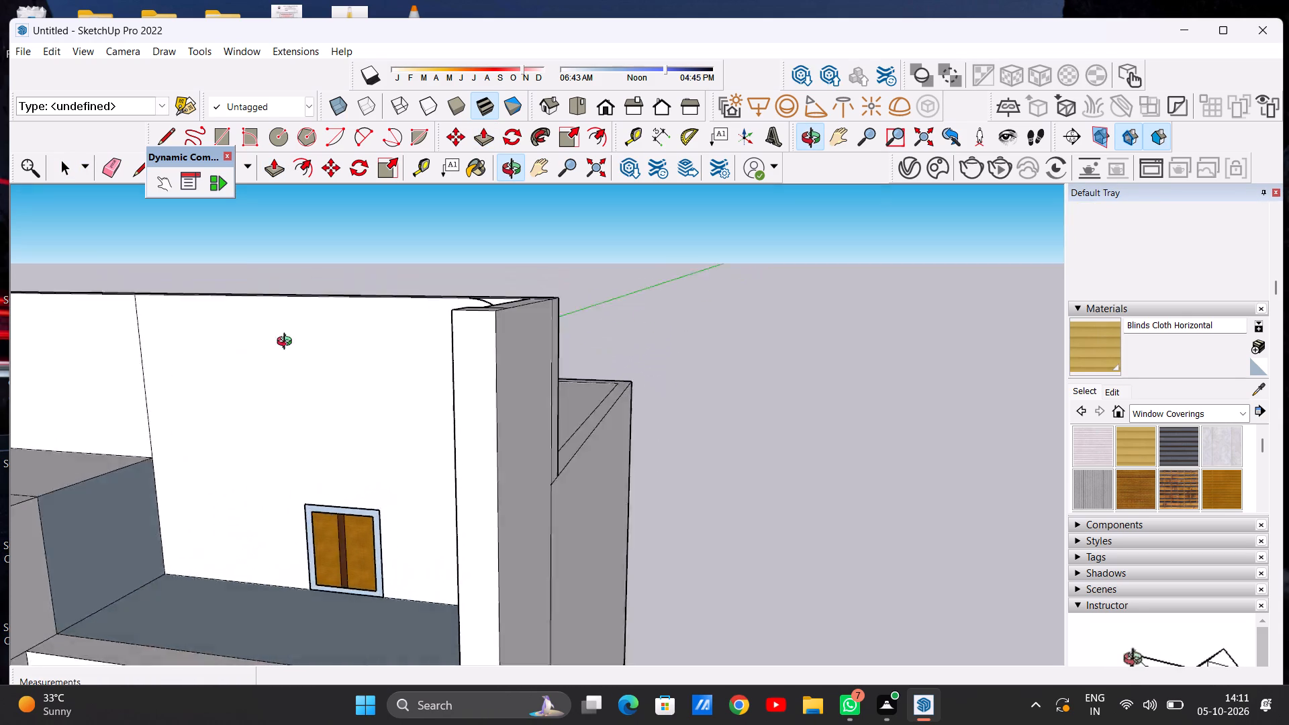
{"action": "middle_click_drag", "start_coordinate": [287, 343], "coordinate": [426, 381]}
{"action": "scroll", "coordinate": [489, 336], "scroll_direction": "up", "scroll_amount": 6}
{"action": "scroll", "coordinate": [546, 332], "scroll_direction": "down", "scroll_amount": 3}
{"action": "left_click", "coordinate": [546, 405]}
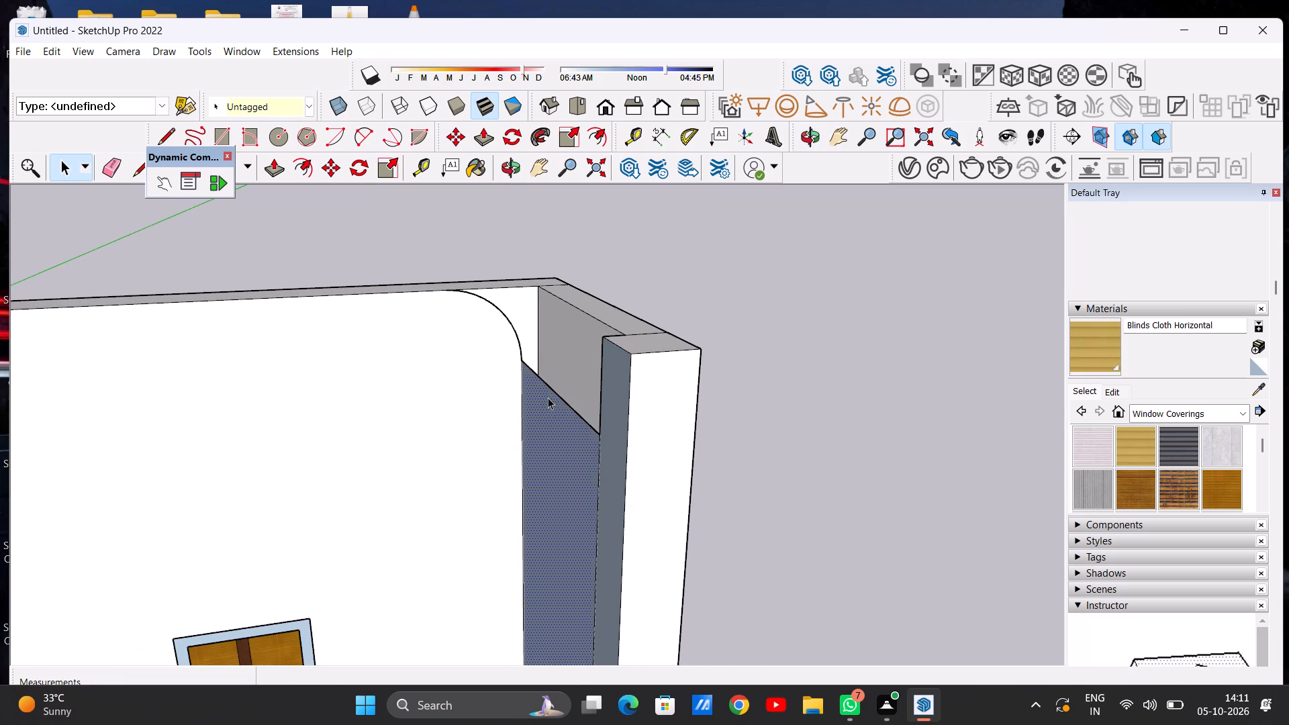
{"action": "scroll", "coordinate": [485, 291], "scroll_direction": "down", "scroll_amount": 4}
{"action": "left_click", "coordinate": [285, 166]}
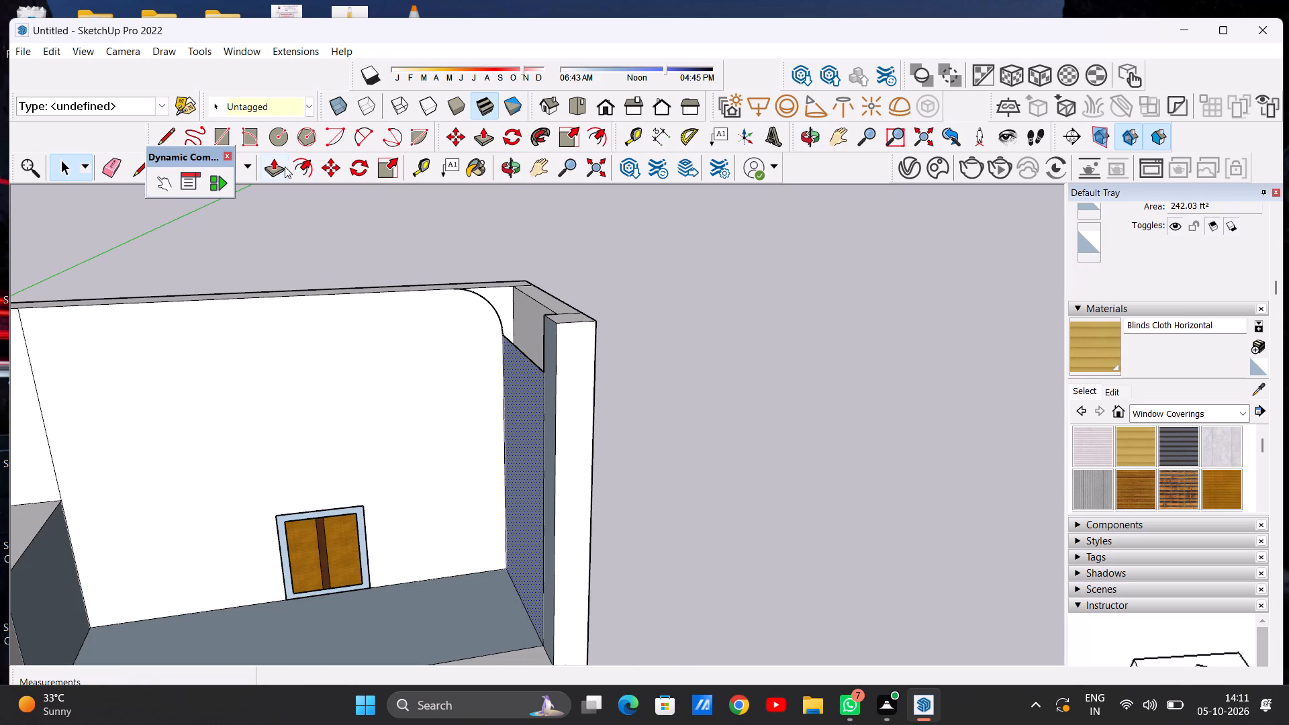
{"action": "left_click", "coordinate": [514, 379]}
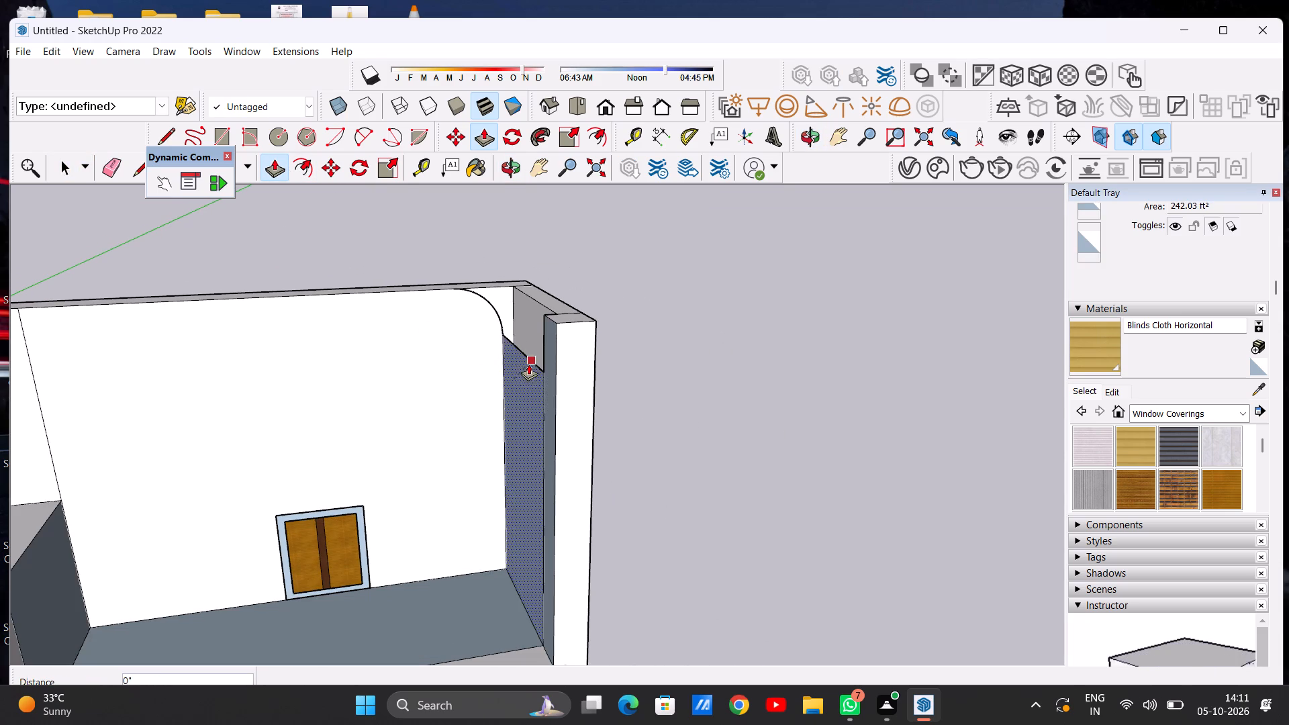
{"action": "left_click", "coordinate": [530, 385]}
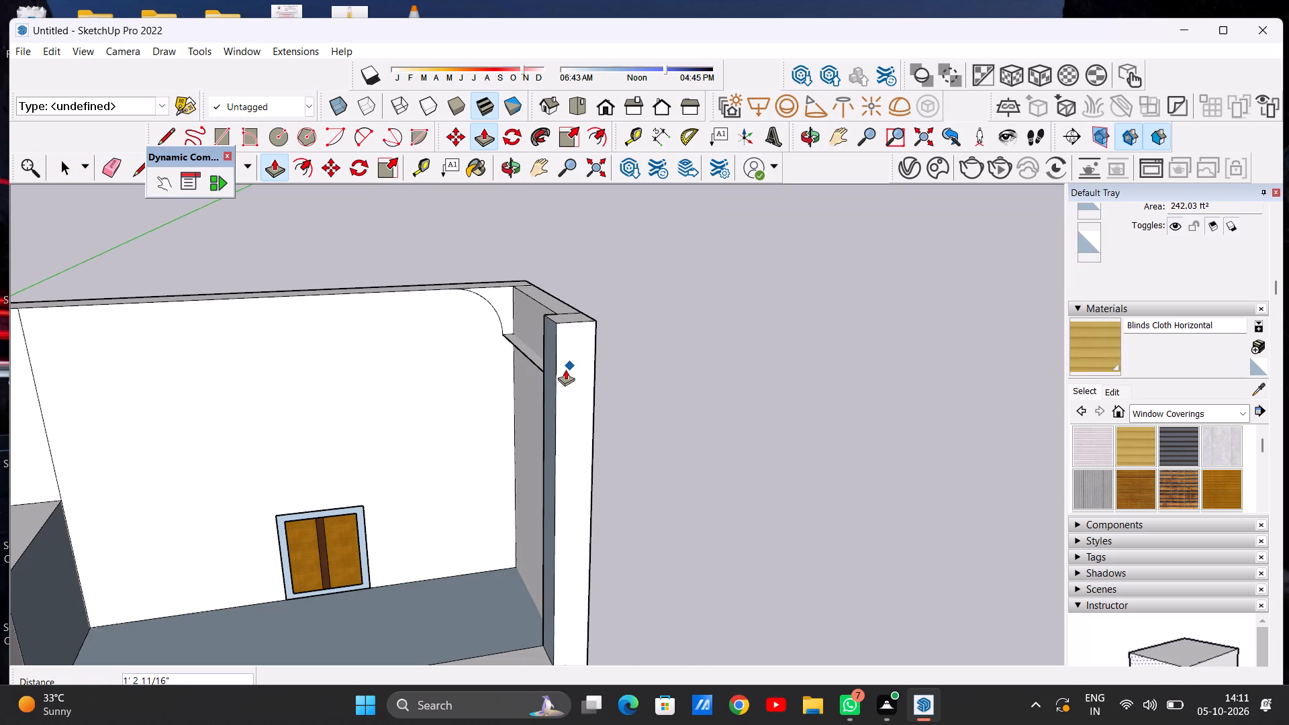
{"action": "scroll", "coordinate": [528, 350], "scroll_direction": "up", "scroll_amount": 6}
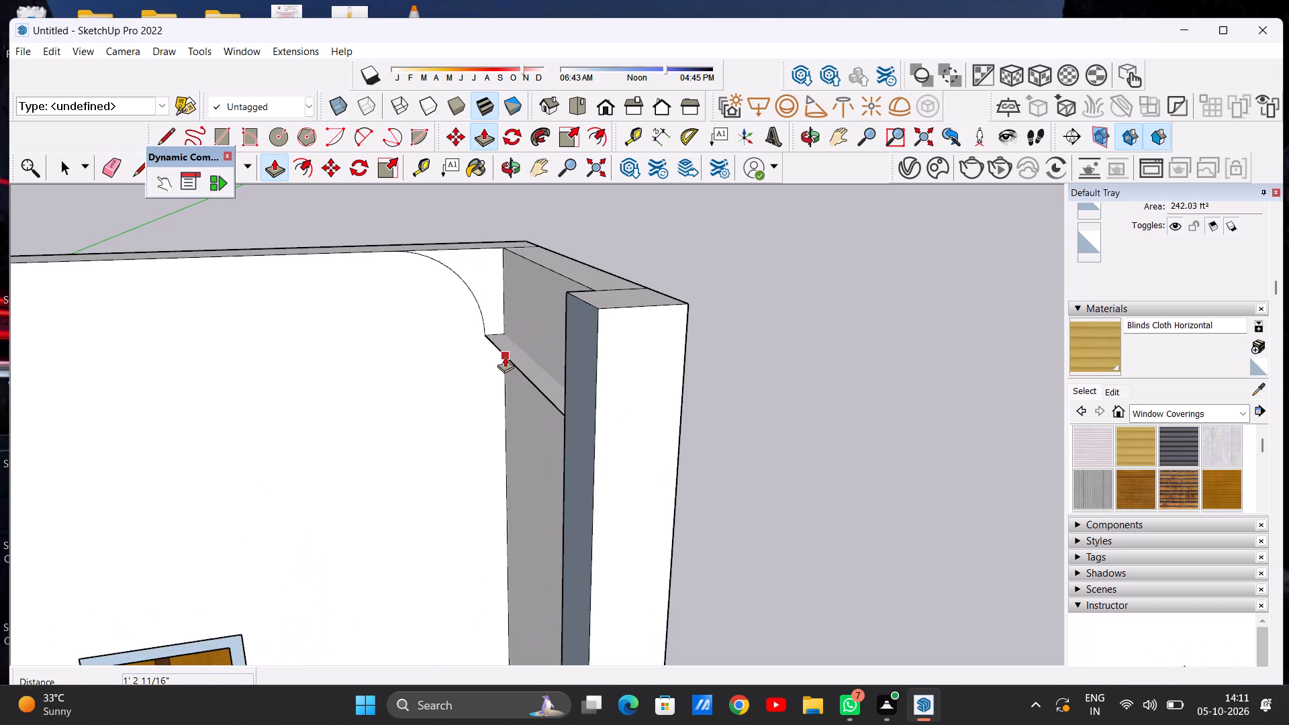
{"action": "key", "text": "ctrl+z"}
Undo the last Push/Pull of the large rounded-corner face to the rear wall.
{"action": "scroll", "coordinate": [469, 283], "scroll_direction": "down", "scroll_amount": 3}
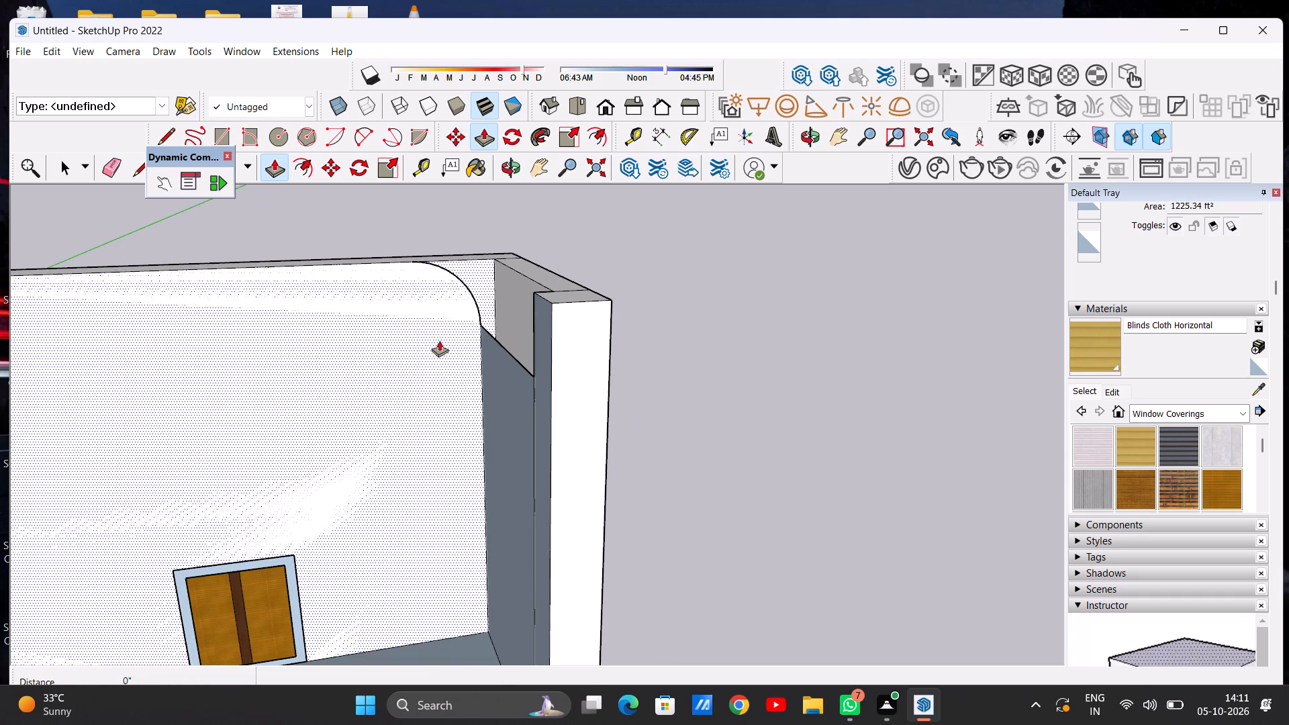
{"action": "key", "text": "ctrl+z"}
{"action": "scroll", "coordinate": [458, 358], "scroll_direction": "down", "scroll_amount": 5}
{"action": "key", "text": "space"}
Examine the recessed front block, its rounded corner and the balcony floor from several angles, selecting the floor strip.
{"action": "scroll", "coordinate": [465, 349], "scroll_direction": "down", "scroll_amount": 4}
{"action": "middle_click_drag", "start_coordinate": [421, 413], "coordinate": [377, 360]}
{"action": "scroll", "coordinate": [344, 403], "scroll_direction": "up", "scroll_amount": 4}
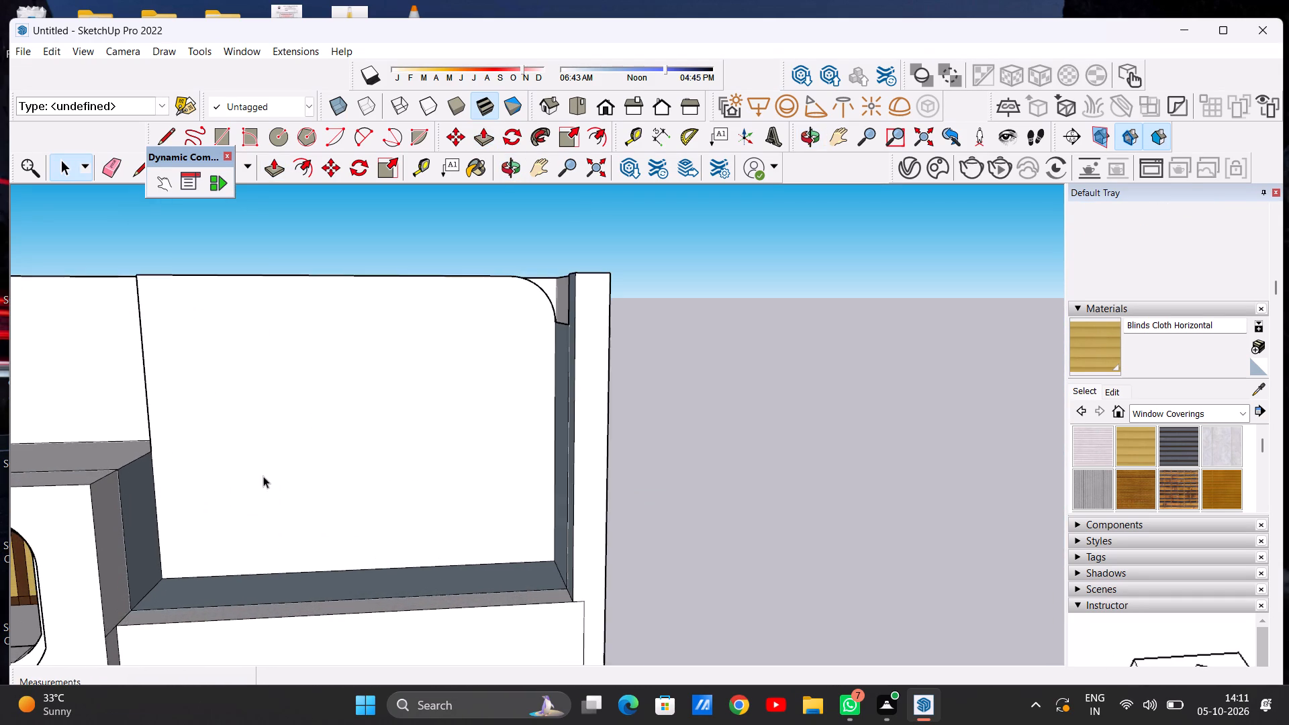
{"action": "scroll", "coordinate": [213, 509], "scroll_direction": "down", "scroll_amount": 2}
{"action": "scroll", "coordinate": [222, 545], "scroll_direction": "up", "scroll_amount": 6}
{"action": "left_click", "coordinate": [199, 599]}
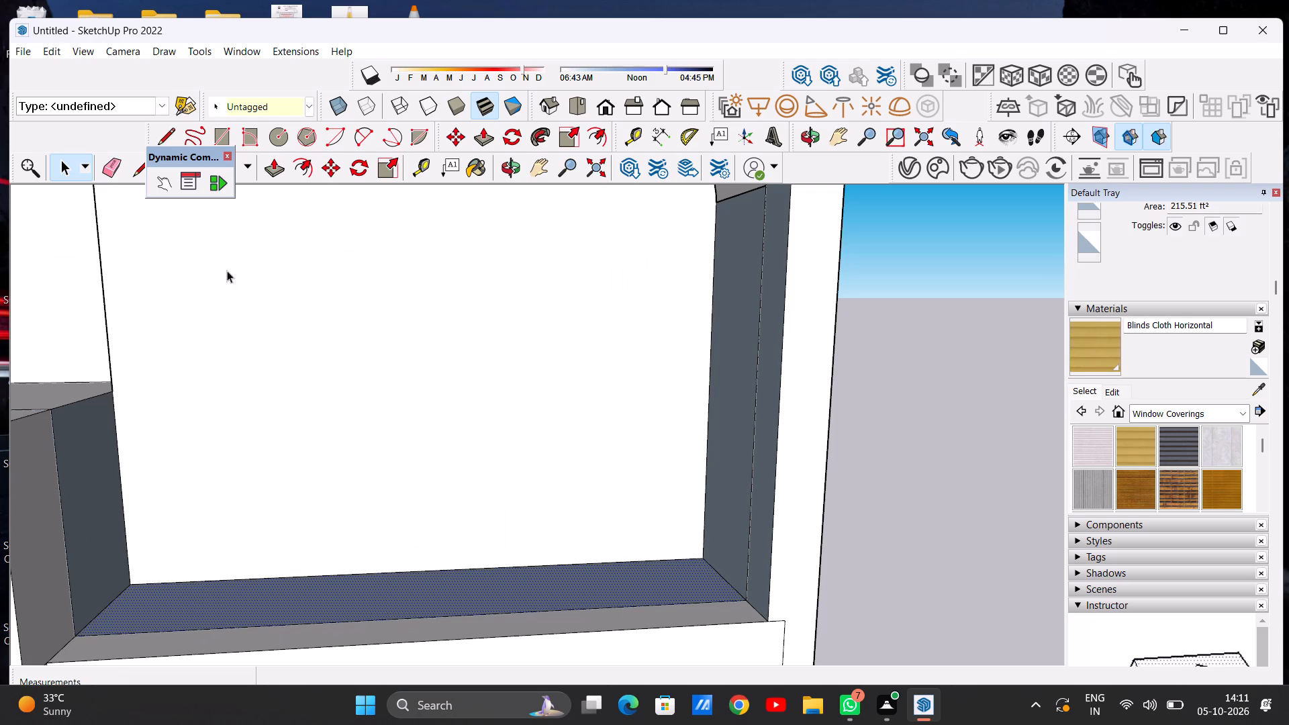
{"action": "scroll", "coordinate": [354, 356], "scroll_direction": "down", "scroll_amount": 11}
{"action": "middle_click_drag", "start_coordinate": [375, 367], "coordinate": [381, 473]}
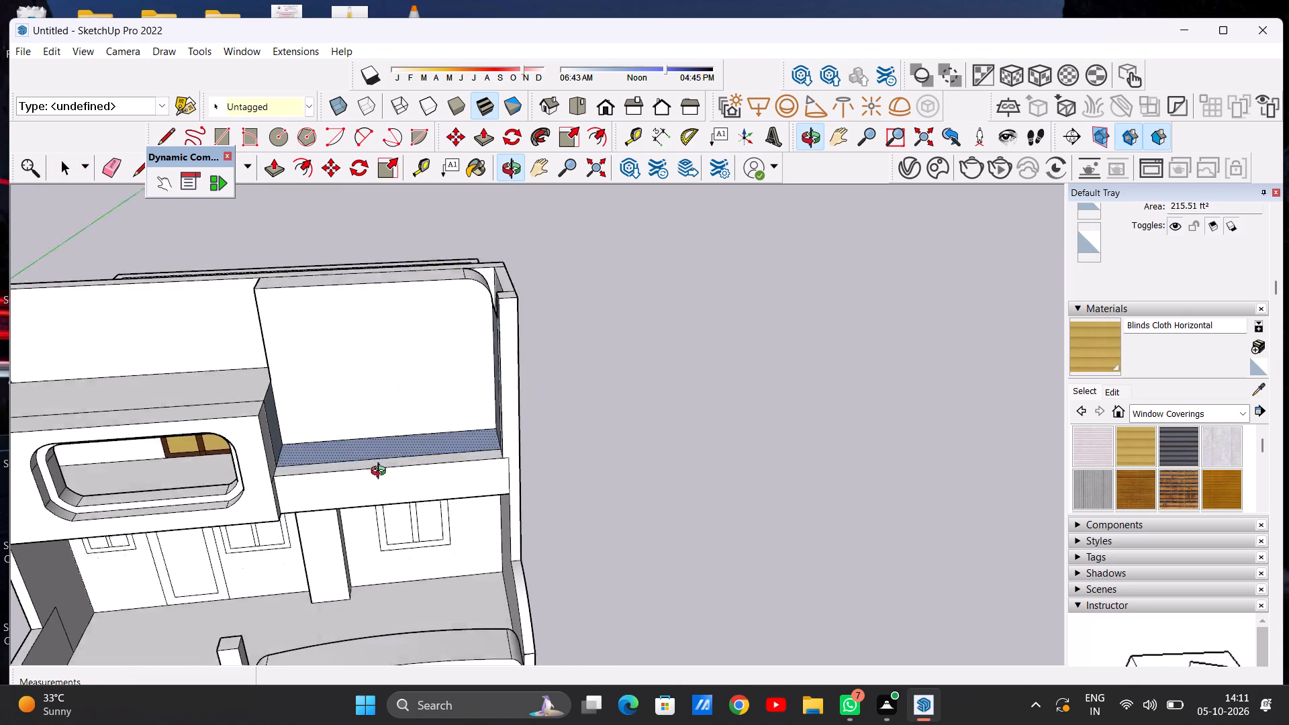
{"action": "middle_click_drag", "start_coordinate": [381, 473], "coordinate": [355, 452]}
{"action": "scroll", "coordinate": [391, 253], "scroll_direction": "up", "scroll_amount": 6}
{"action": "scroll", "coordinate": [372, 320], "scroll_direction": "down", "scroll_amount": 6}
{"action": "middle_click_drag", "start_coordinate": [327, 329], "coordinate": [318, 305]}
{"action": "scroll", "coordinate": [318, 305], "scroll_direction": "up", "scroll_amount": 2}
{"action": "middle_click_drag", "start_coordinate": [277, 463], "coordinate": [301, 326]}
{"action": "scroll", "coordinate": [183, 437], "scroll_direction": "up", "scroll_amount": 2}
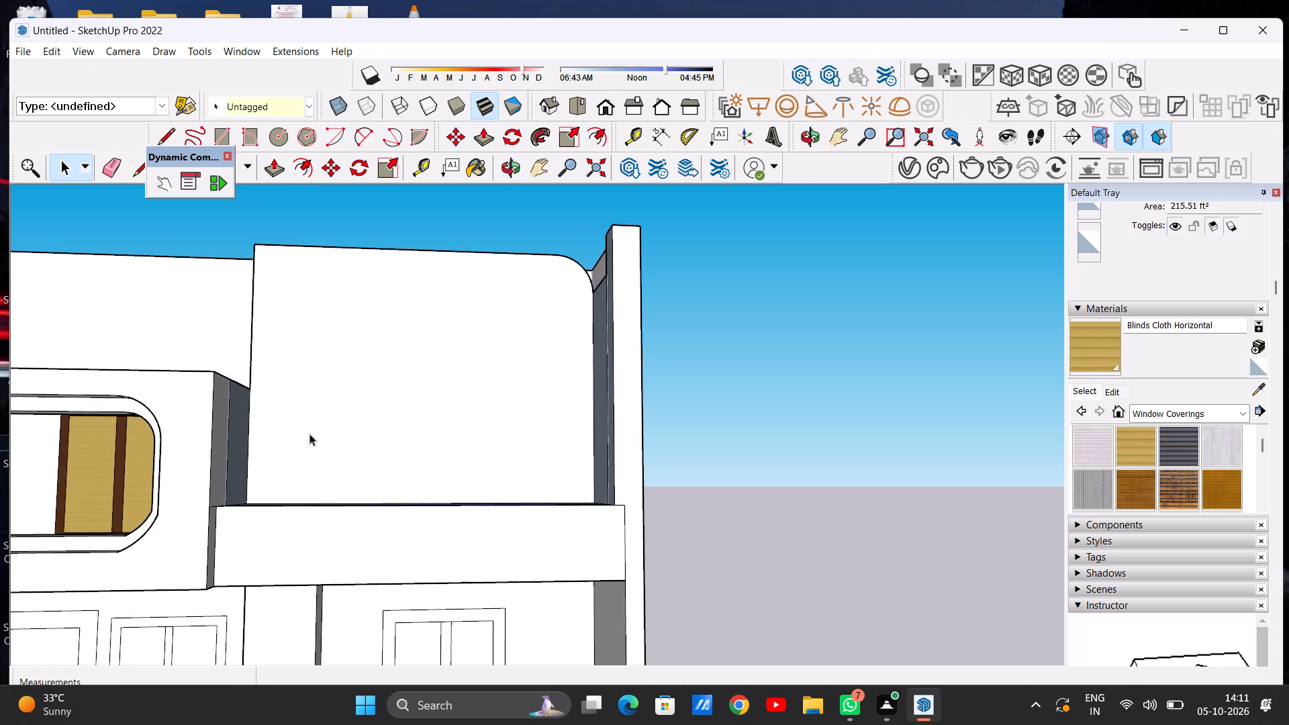
{"action": "scroll", "coordinate": [318, 446], "scroll_direction": "up", "scroll_amount": 5}
{"action": "scroll", "coordinate": [318, 446], "scroll_direction": "down", "scroll_amount": 9}
{"action": "middle_click_drag", "start_coordinate": [318, 446], "coordinate": [277, 498]}
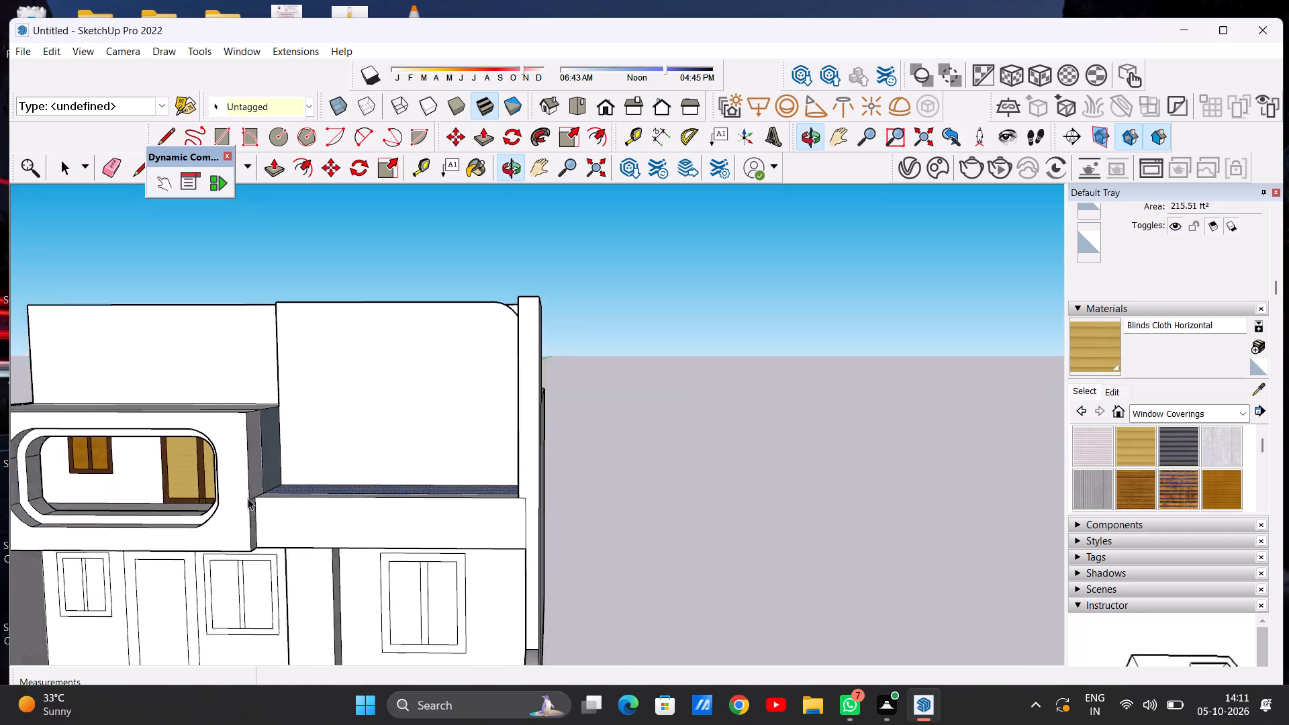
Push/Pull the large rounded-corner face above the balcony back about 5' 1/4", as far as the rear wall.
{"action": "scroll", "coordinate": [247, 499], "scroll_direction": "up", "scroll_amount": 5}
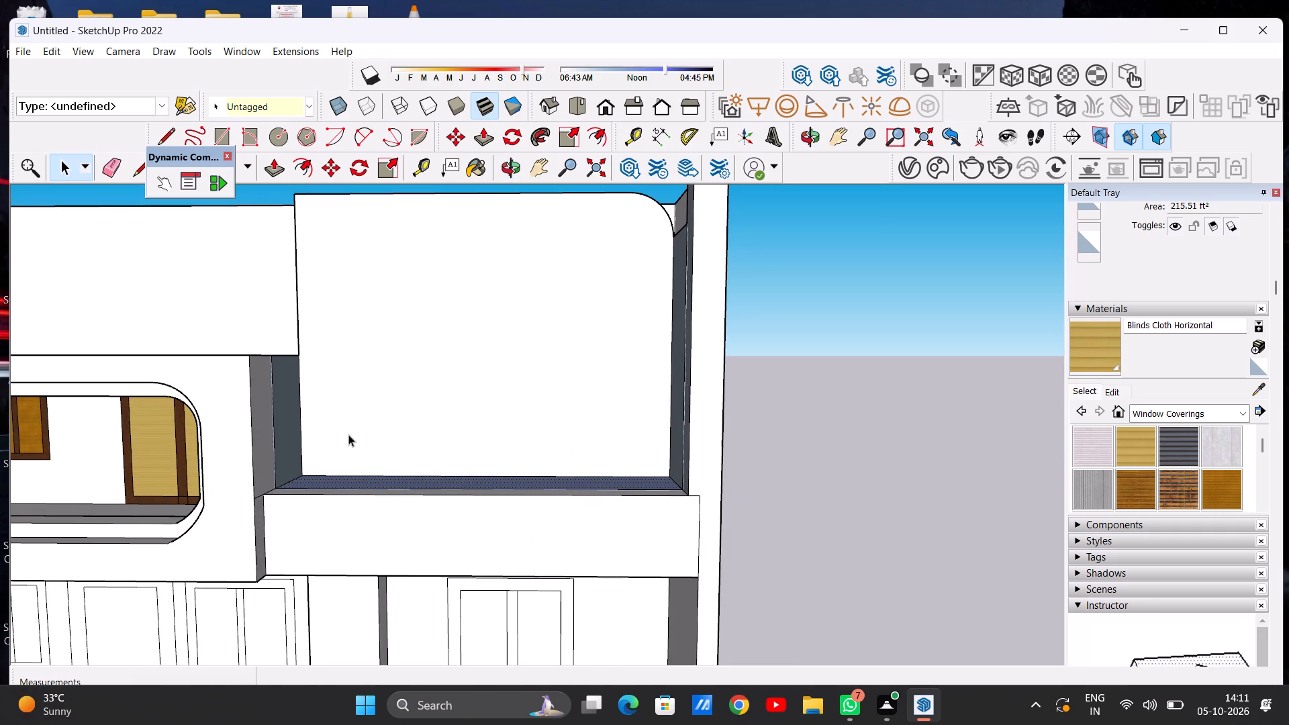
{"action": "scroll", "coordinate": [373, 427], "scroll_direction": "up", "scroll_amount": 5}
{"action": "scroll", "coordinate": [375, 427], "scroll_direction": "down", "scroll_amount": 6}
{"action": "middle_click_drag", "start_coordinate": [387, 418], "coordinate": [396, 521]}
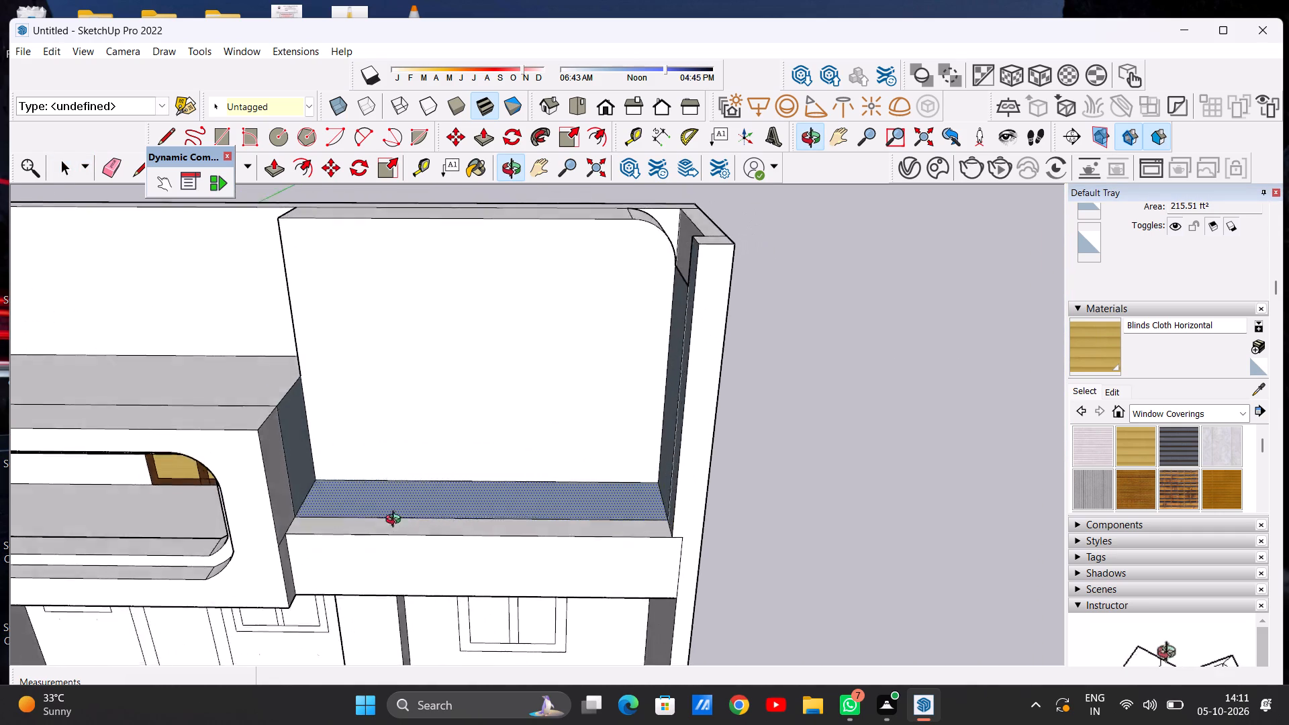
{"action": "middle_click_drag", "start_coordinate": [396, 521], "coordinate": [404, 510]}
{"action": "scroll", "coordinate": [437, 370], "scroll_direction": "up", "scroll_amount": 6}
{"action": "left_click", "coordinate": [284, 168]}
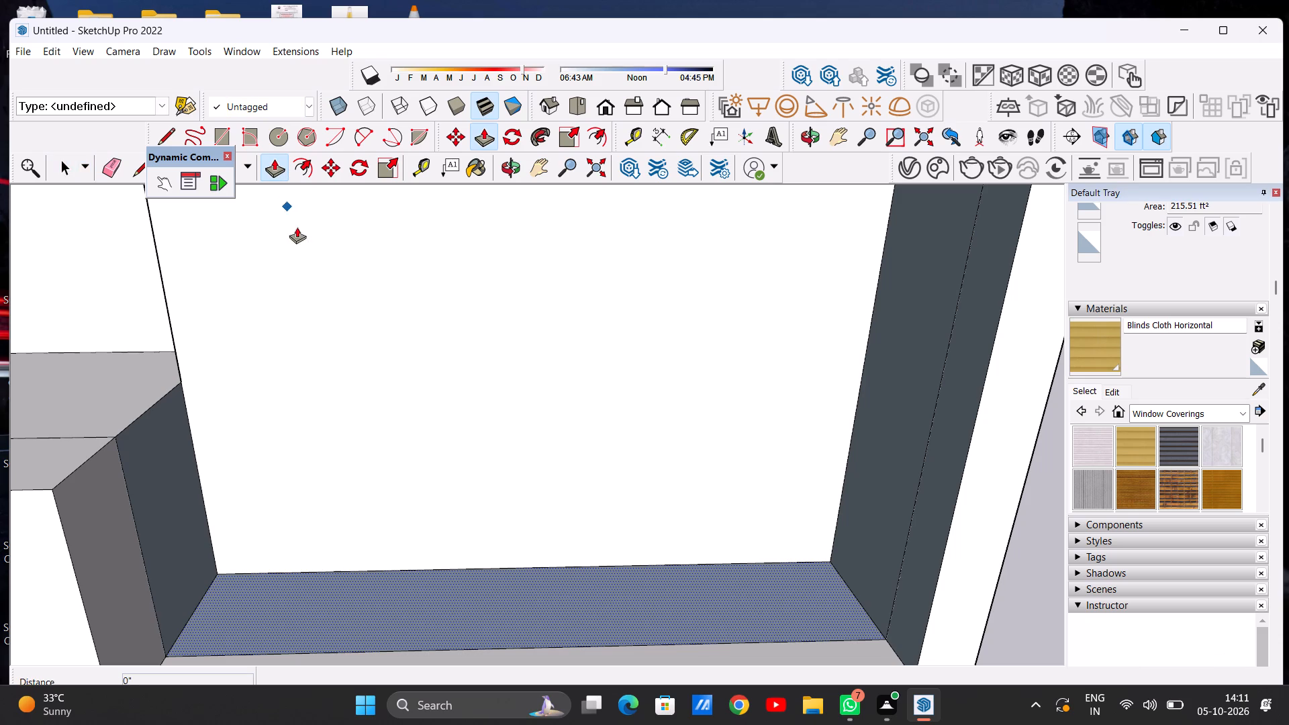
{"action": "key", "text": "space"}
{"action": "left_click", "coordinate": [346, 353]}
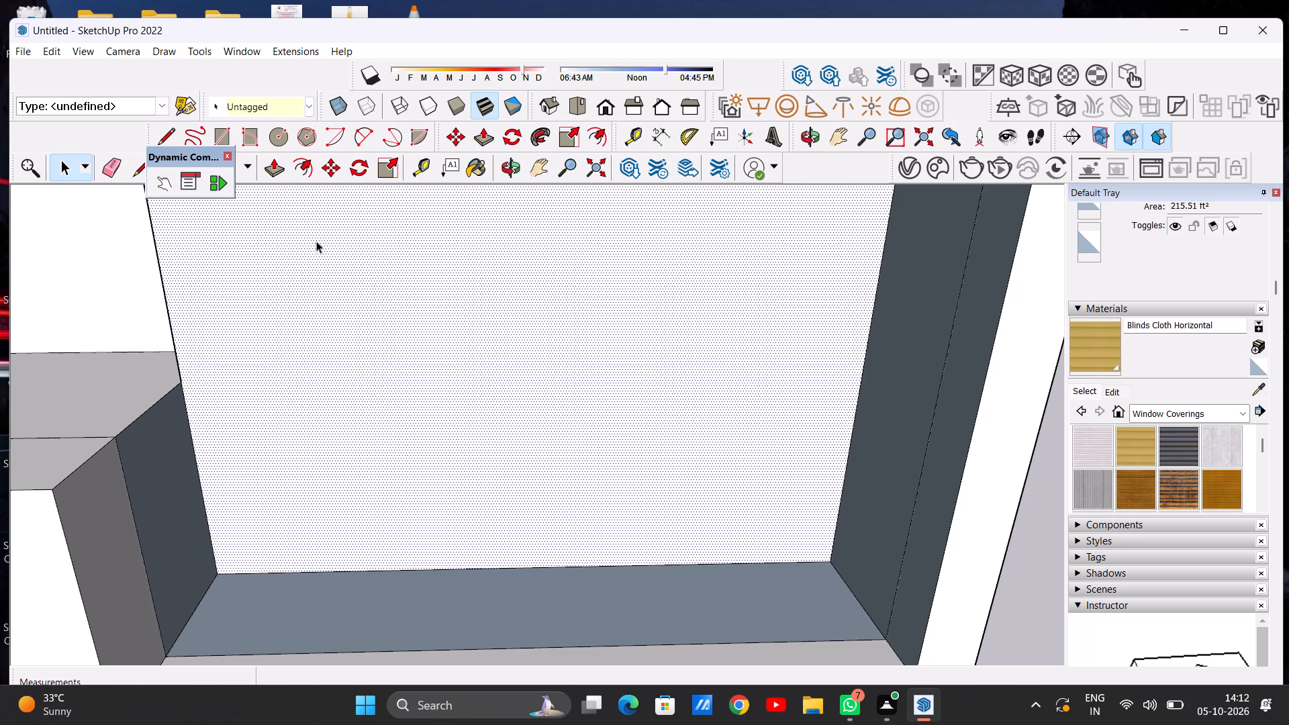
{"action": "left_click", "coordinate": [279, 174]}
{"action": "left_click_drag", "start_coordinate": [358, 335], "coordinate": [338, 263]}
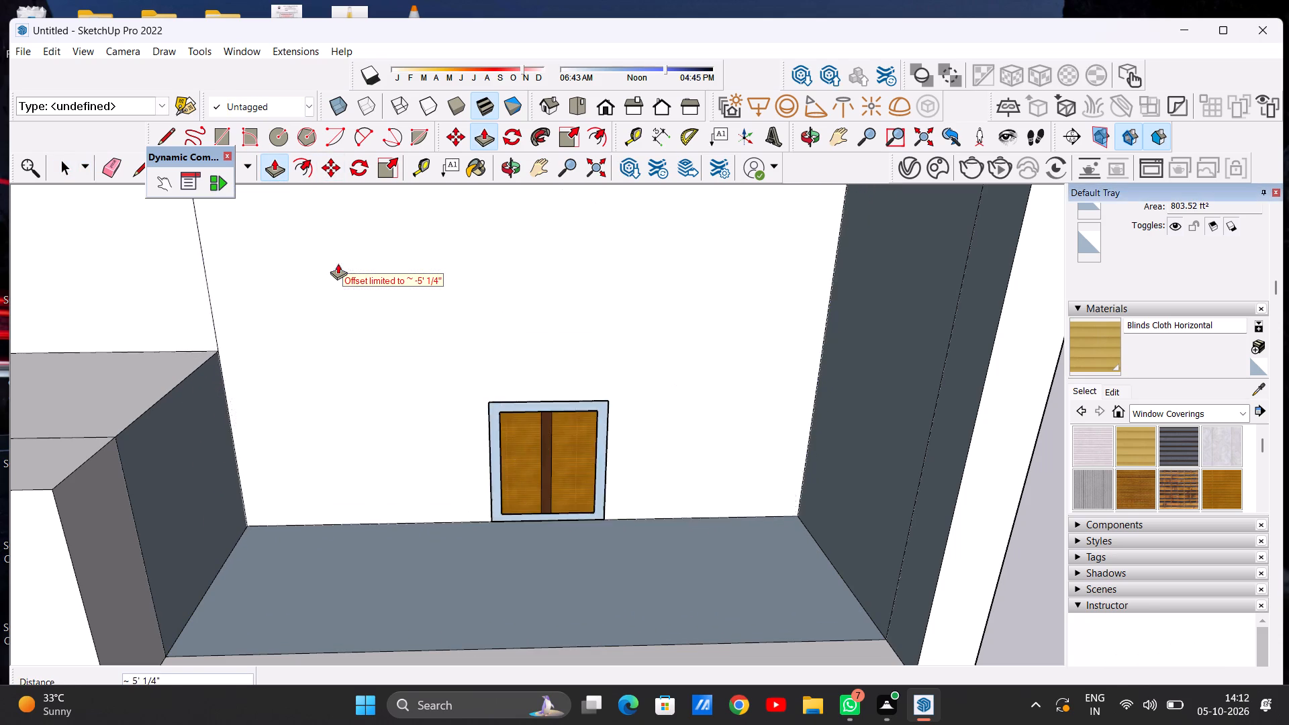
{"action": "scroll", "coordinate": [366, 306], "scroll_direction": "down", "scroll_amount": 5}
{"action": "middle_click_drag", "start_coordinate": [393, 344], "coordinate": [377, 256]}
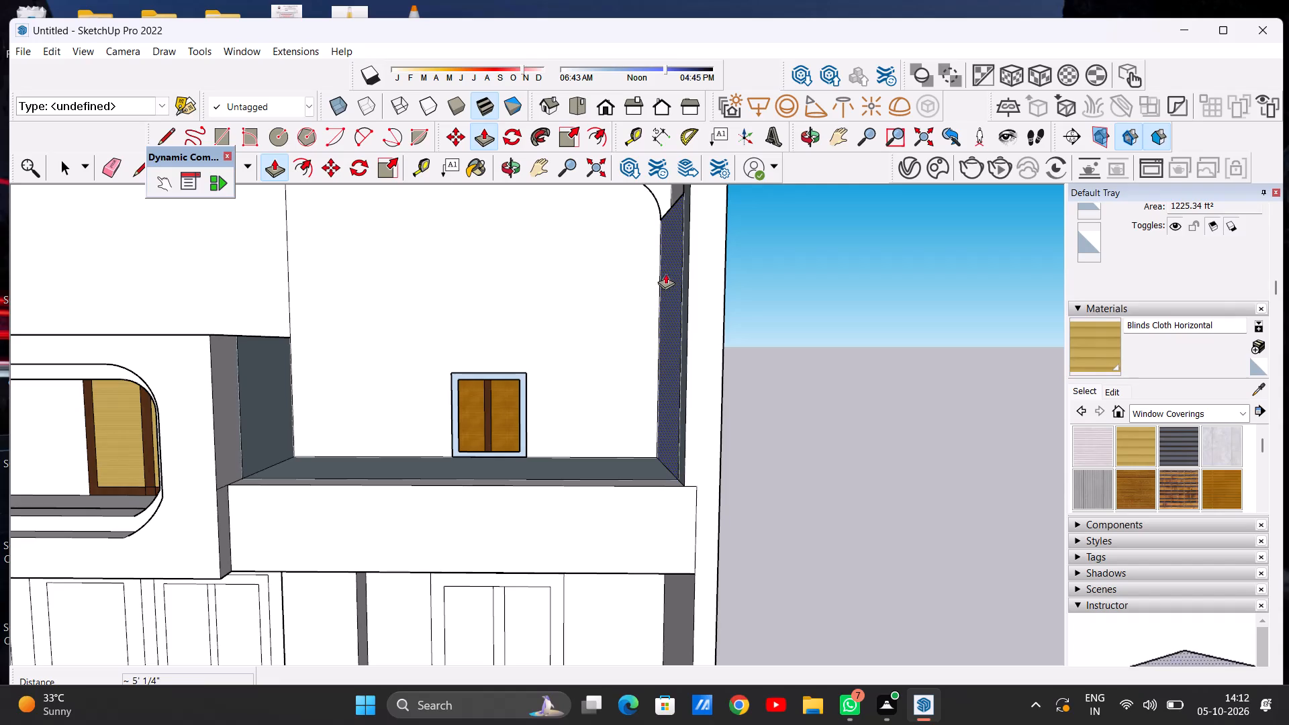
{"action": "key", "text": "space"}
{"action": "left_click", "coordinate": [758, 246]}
Examine the pushed-back wall, its painted window, the rounded corner and the balcony side face from several angles.
{"action": "scroll", "coordinate": [451, 334], "scroll_direction": "down", "scroll_amount": 5}
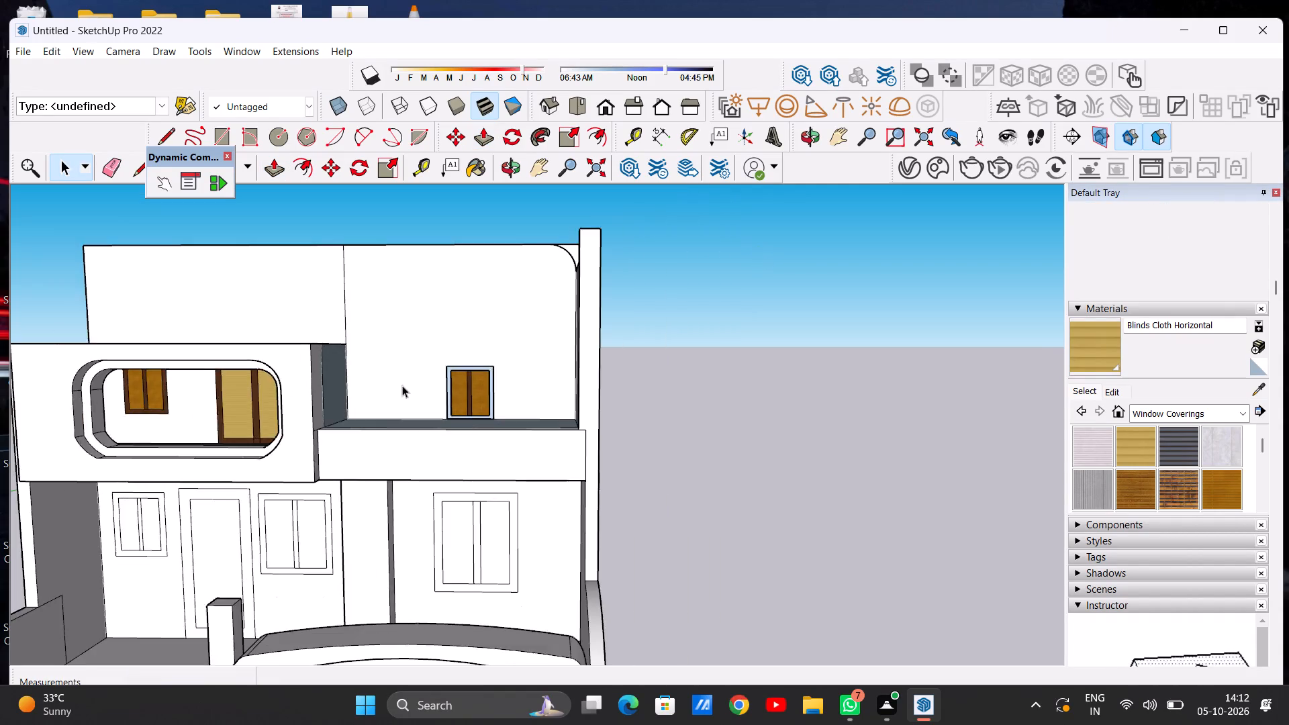
{"action": "scroll", "coordinate": [402, 385], "scroll_direction": "down", "scroll_amount": 3}
{"action": "middle_click_drag", "start_coordinate": [444, 297], "coordinate": [497, 422]}
{"action": "scroll", "coordinate": [438, 307], "scroll_direction": "down", "scroll_amount": 1}
{"action": "scroll", "coordinate": [503, 282], "scroll_direction": "up", "scroll_amount": 12}
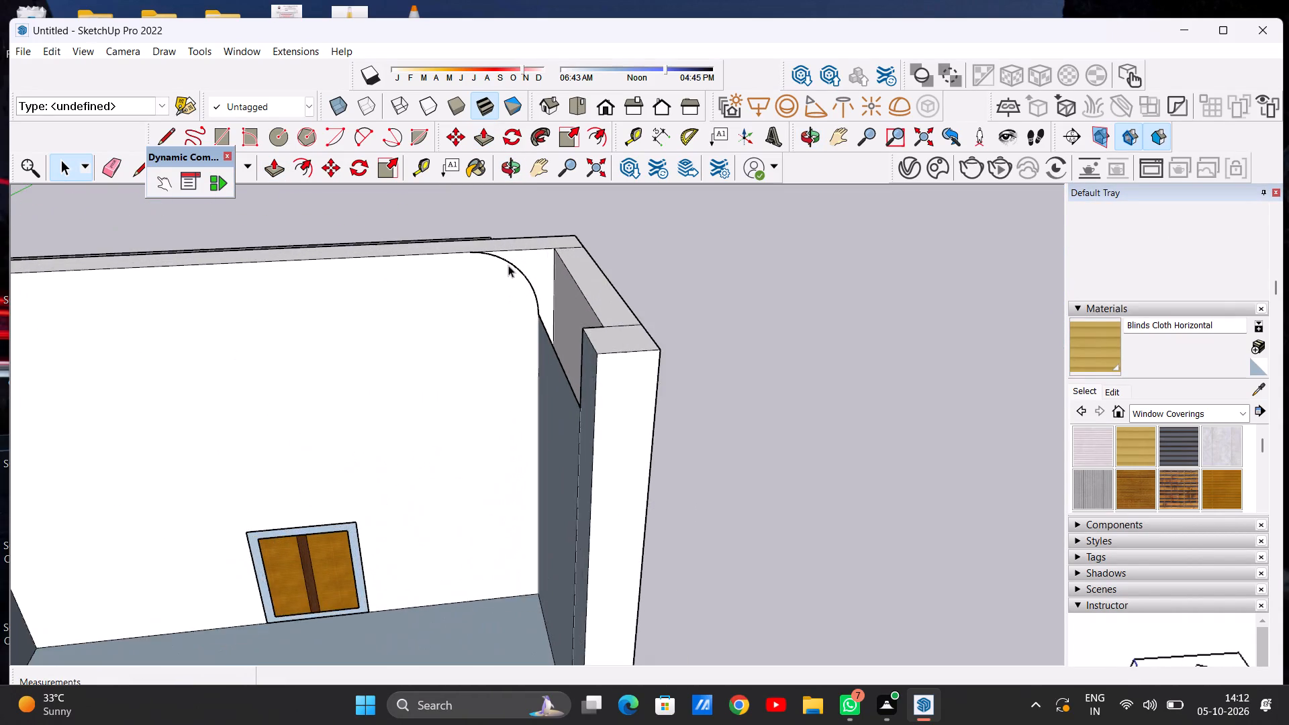
{"action": "scroll", "coordinate": [436, 298], "scroll_direction": "down", "scroll_amount": 5}
{"action": "scroll", "coordinate": [291, 372], "scroll_direction": "down", "scroll_amount": 1}
{"action": "middle_click_drag", "start_coordinate": [279, 379], "coordinate": [138, 295]}
{"action": "scroll", "coordinate": [200, 387], "scroll_direction": "up", "scroll_amount": 4}
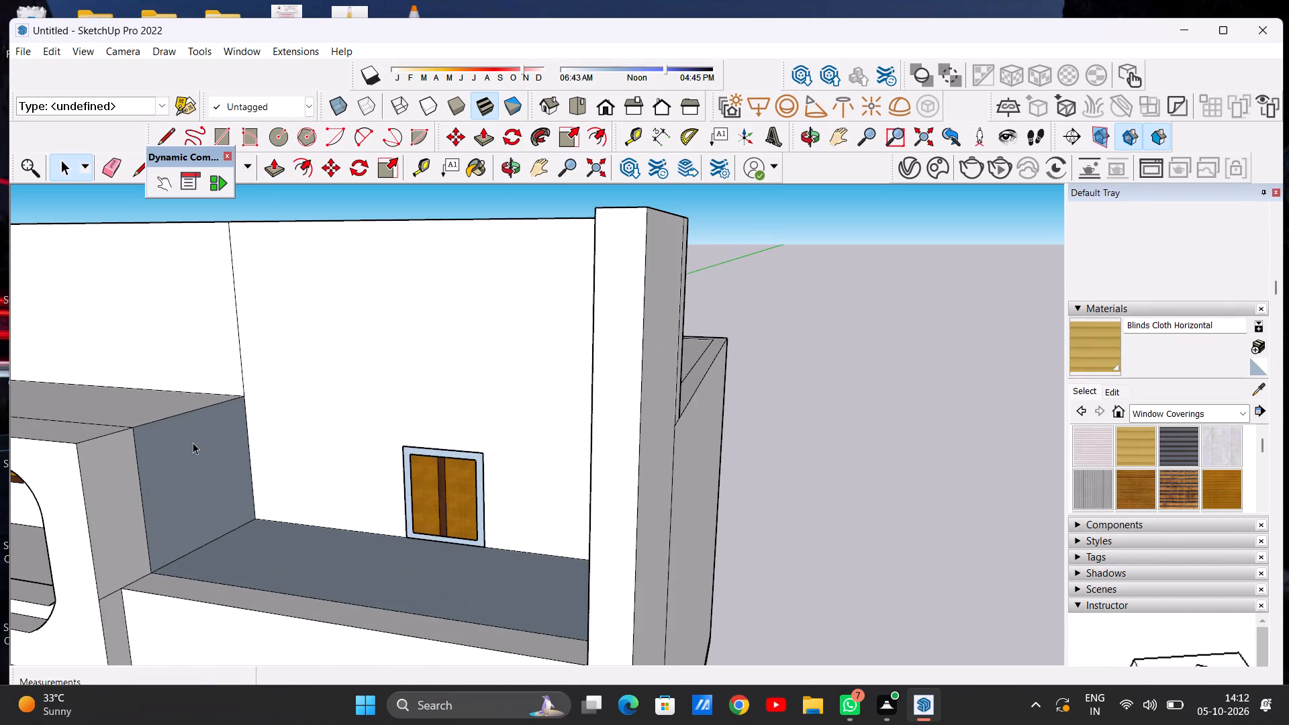
{"action": "left_click", "coordinate": [193, 442]}
{"action": "scroll", "coordinate": [228, 416], "scroll_direction": "down", "scroll_amount": 4}
{"action": "scroll", "coordinate": [184, 452], "scroll_direction": "down", "scroll_amount": 4}
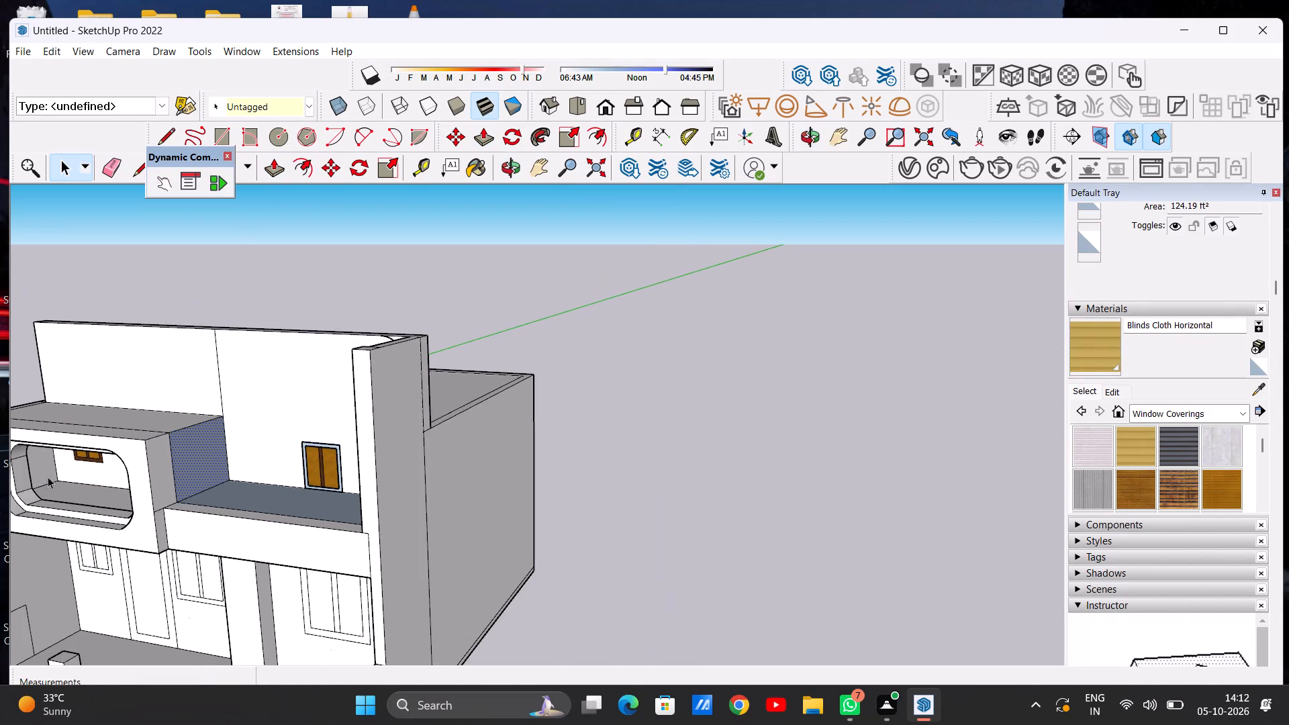
{"action": "scroll", "coordinate": [132, 438], "scroll_direction": "down", "scroll_amount": 4}
{"action": "middle_click_drag", "start_coordinate": [133, 437], "coordinate": [309, 438]}
{"action": "scroll", "coordinate": [298, 434], "scroll_direction": "up", "scroll_amount": 5}
{"action": "scroll", "coordinate": [289, 466], "scroll_direction": "down", "scroll_amount": 2}
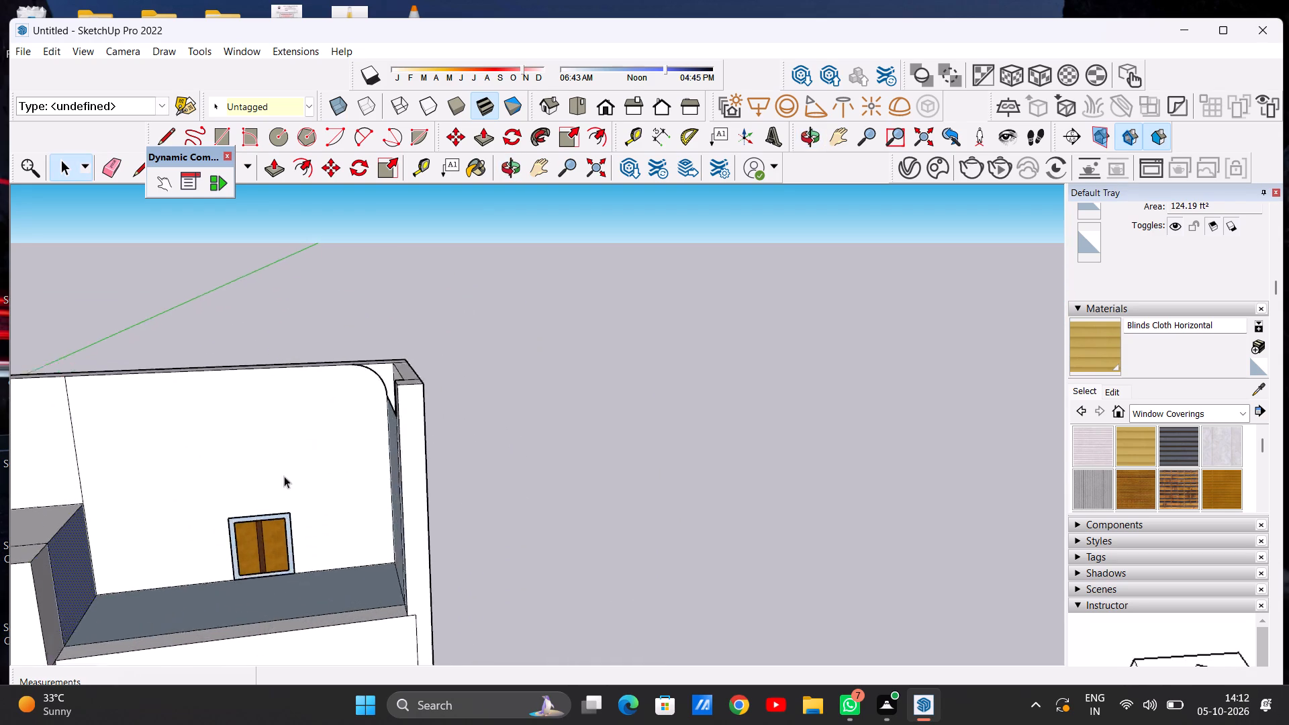
{"action": "scroll", "coordinate": [284, 476], "scroll_direction": "down", "scroll_amount": 2}
{"action": "middle_click_drag", "start_coordinate": [264, 526], "coordinate": [235, 489]}
{"action": "scroll", "coordinate": [235, 489], "scroll_direction": "up", "scroll_amount": 17}
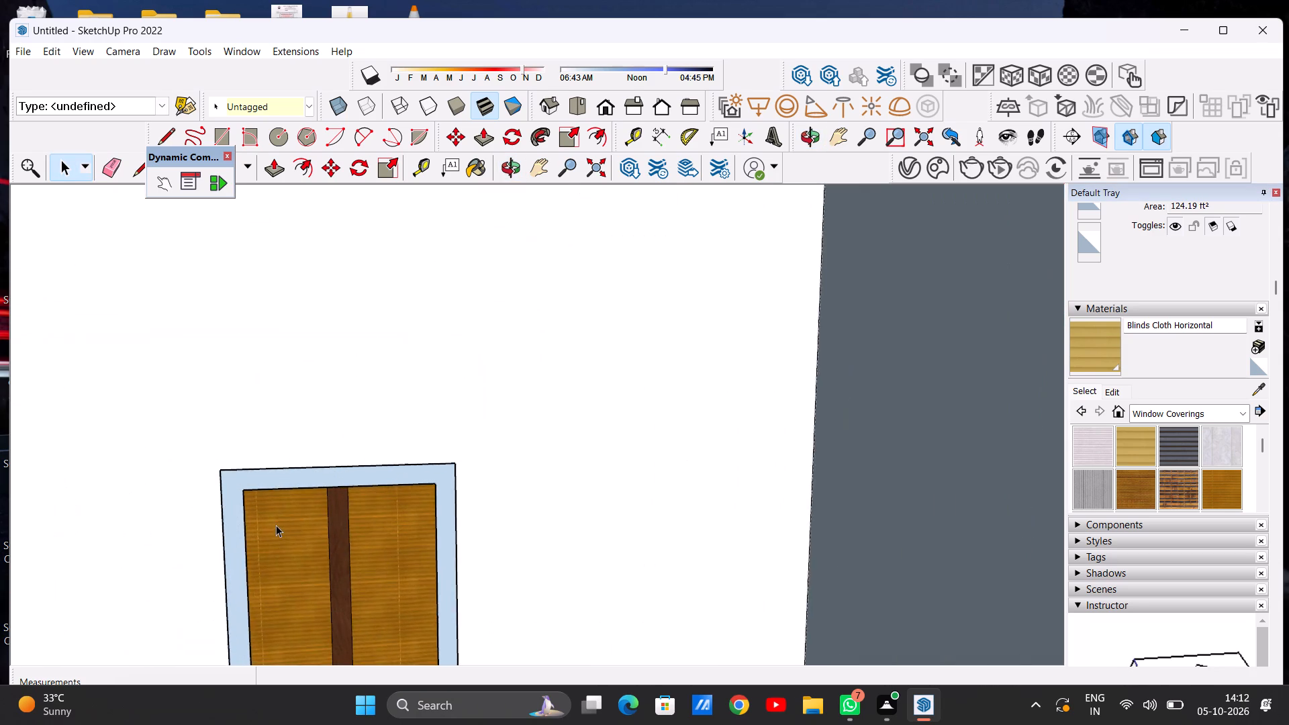
{"action": "middle_click_drag", "start_coordinate": [276, 525], "coordinate": [146, 506]}
{"action": "scroll", "coordinate": [248, 517], "scroll_direction": "up", "scroll_amount": 1}
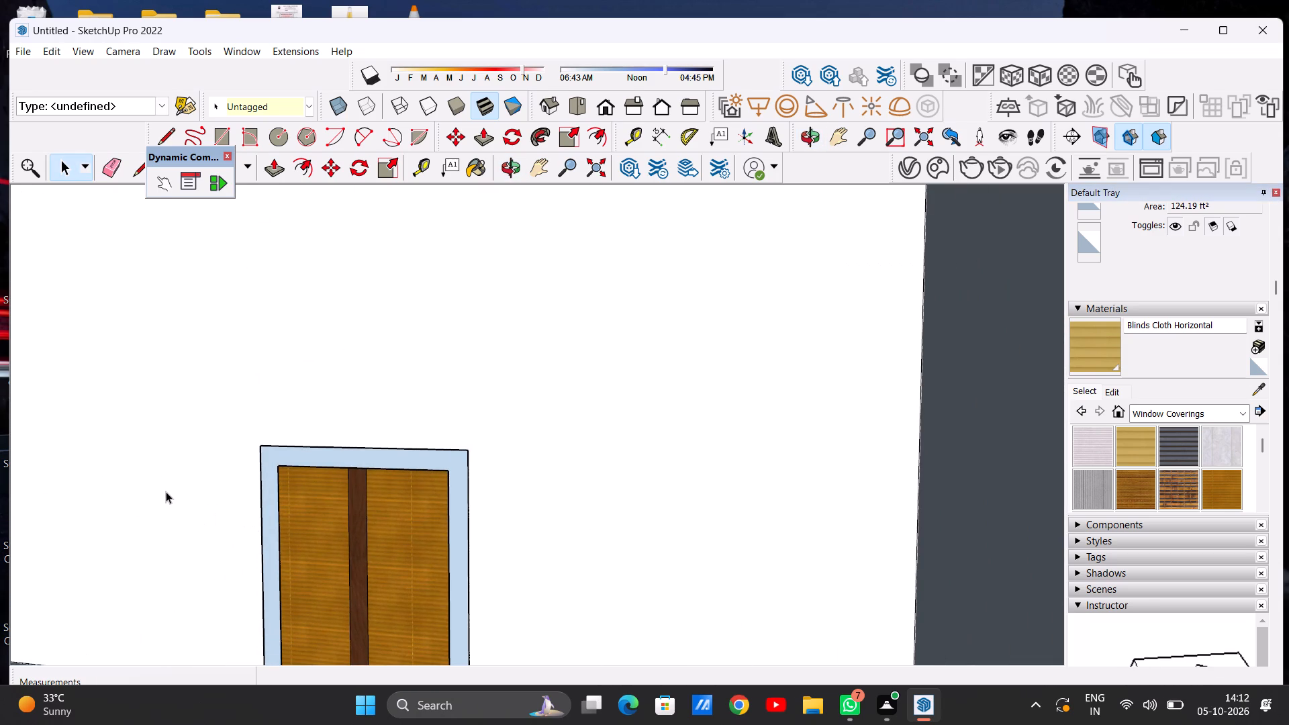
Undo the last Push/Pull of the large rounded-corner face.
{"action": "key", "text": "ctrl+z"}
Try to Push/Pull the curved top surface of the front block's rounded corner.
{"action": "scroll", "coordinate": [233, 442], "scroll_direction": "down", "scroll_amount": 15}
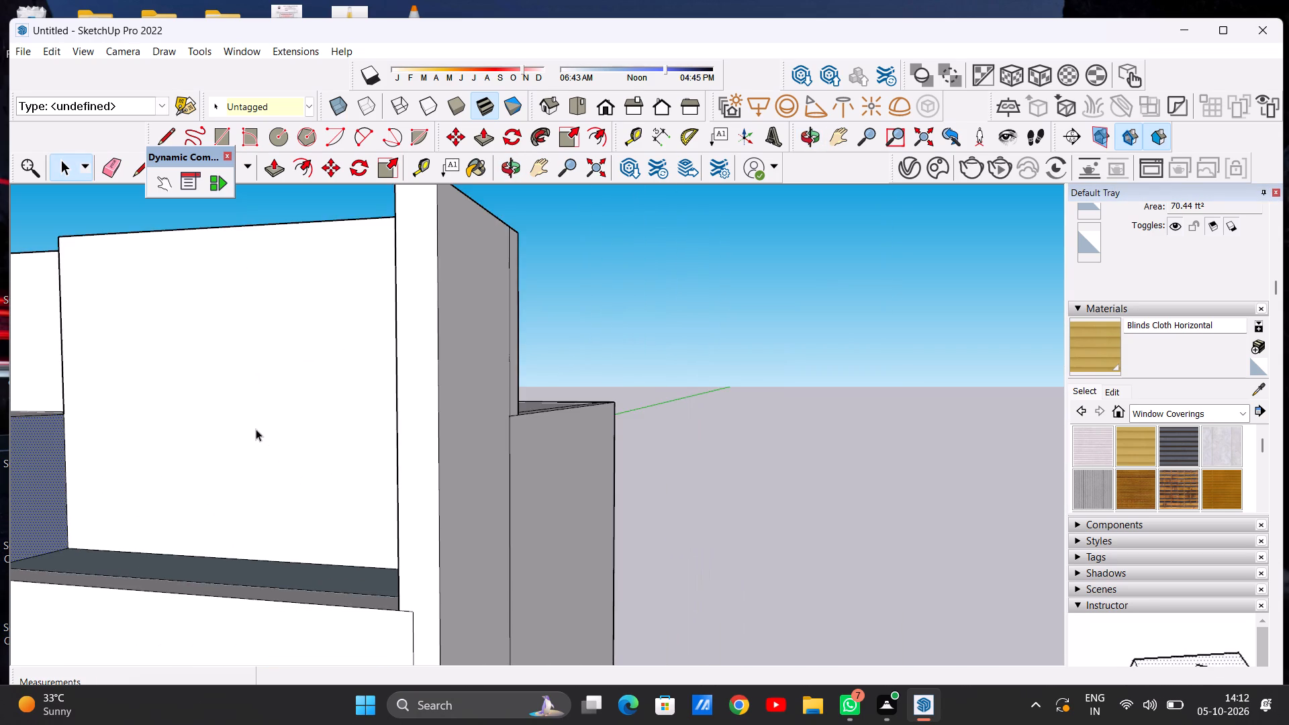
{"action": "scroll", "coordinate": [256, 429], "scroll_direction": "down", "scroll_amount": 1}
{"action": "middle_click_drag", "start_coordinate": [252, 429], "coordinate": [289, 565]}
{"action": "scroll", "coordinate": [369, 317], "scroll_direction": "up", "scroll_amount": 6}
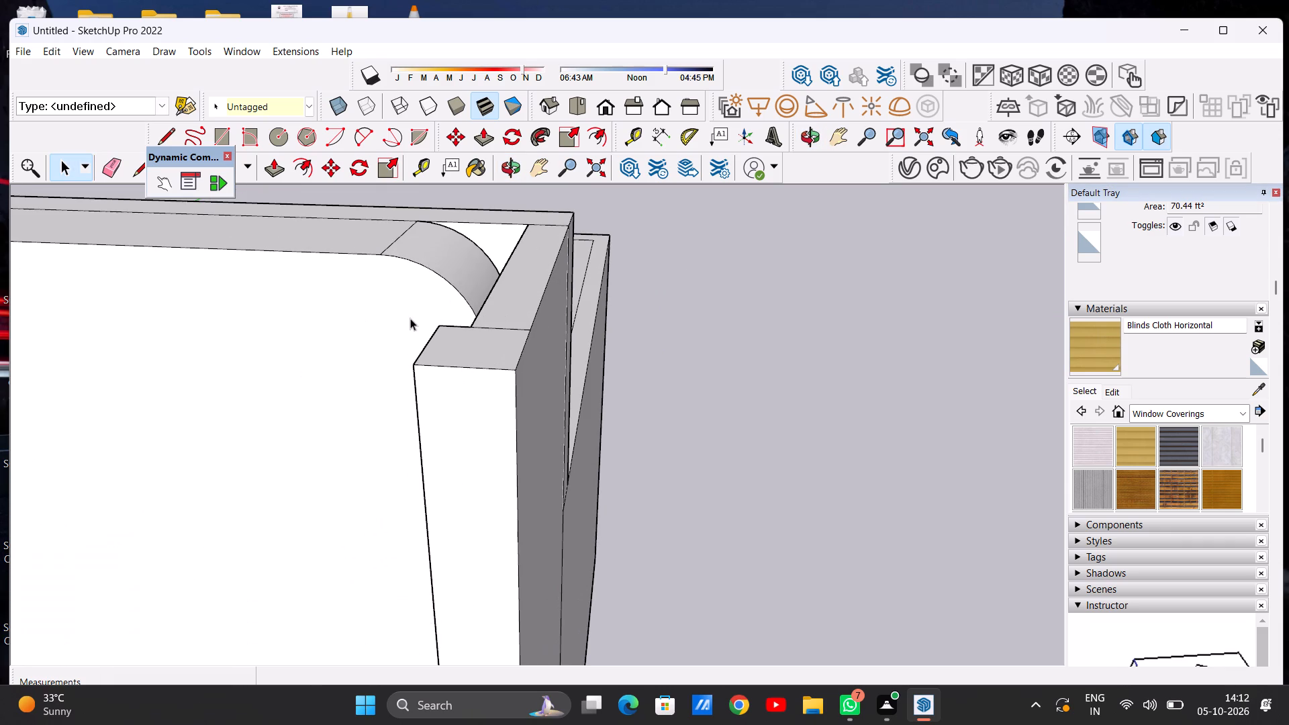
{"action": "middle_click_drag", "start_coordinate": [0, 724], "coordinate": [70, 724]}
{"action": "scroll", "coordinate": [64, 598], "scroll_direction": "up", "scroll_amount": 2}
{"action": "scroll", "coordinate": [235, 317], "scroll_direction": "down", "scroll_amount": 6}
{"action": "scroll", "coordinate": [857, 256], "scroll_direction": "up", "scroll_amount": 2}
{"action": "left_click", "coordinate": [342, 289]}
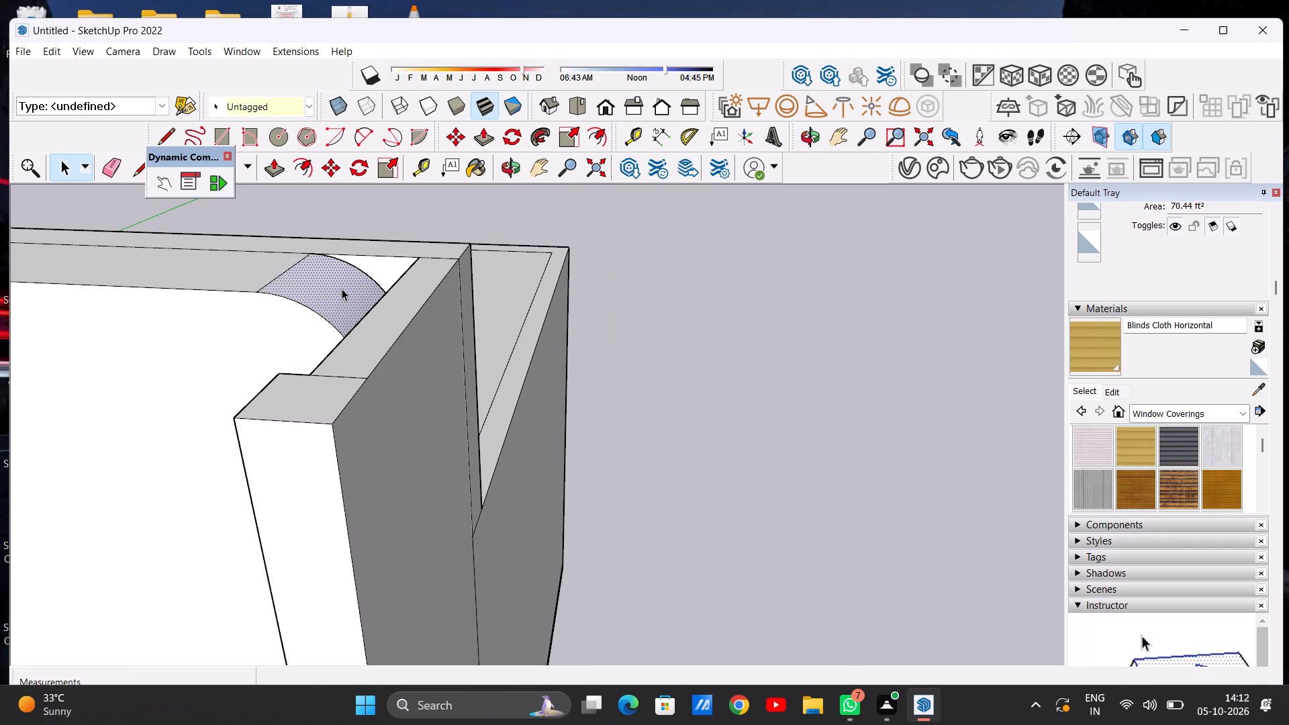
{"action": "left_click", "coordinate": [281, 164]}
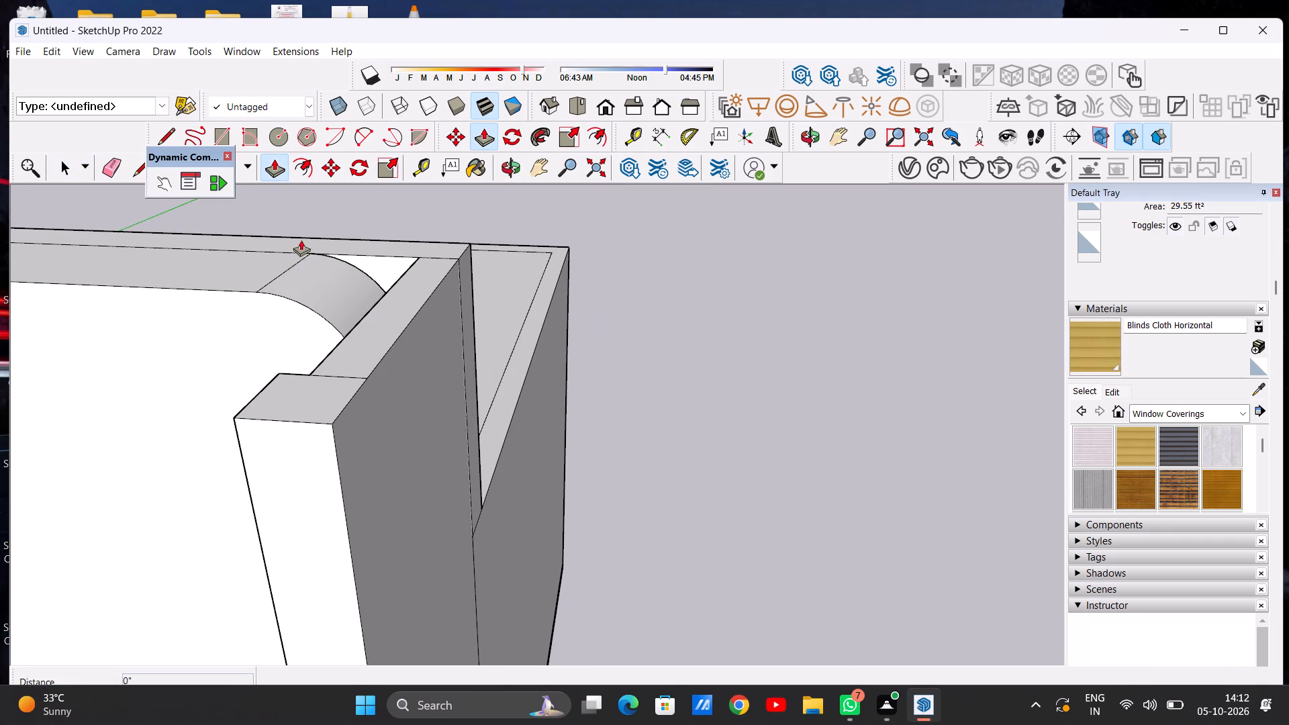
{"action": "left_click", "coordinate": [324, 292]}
Push/Pull the side wall's inner face beside the rounded corner inward about 10 13/16", level with the front pillar's inner edge.
{"action": "middle_click_drag", "start_coordinate": [351, 273], "coordinate": [396, 271]}
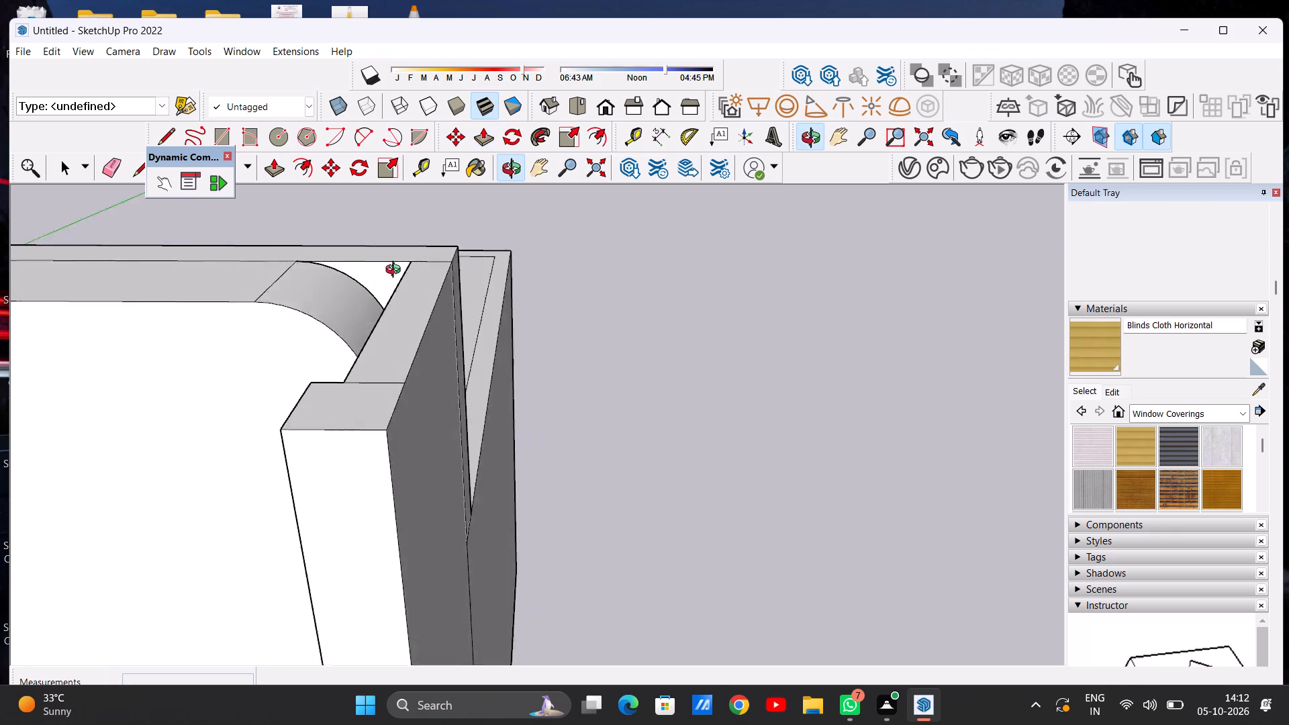
{"action": "middle_click_drag", "start_coordinate": [396, 271], "coordinate": [443, 277]}
{"action": "scroll", "coordinate": [410, 327], "scroll_direction": "up", "scroll_amount": 4}
{"action": "scroll", "coordinate": [361, 354], "scroll_direction": "down", "scroll_amount": 1}
{"action": "middle_click_drag", "start_coordinate": [361, 354], "coordinate": [474, 329]}
{"action": "scroll", "coordinate": [448, 379], "scroll_direction": "up", "scroll_amount": 5}
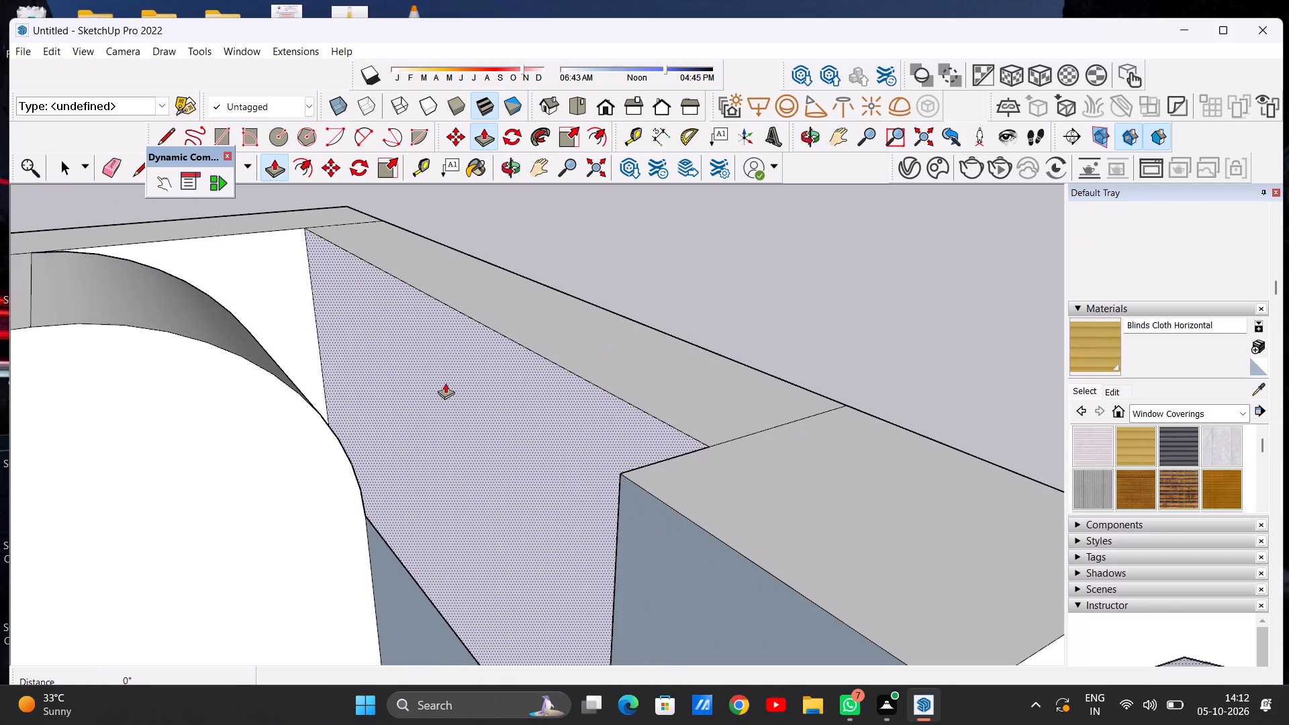
{"action": "left_click", "coordinate": [438, 387]}
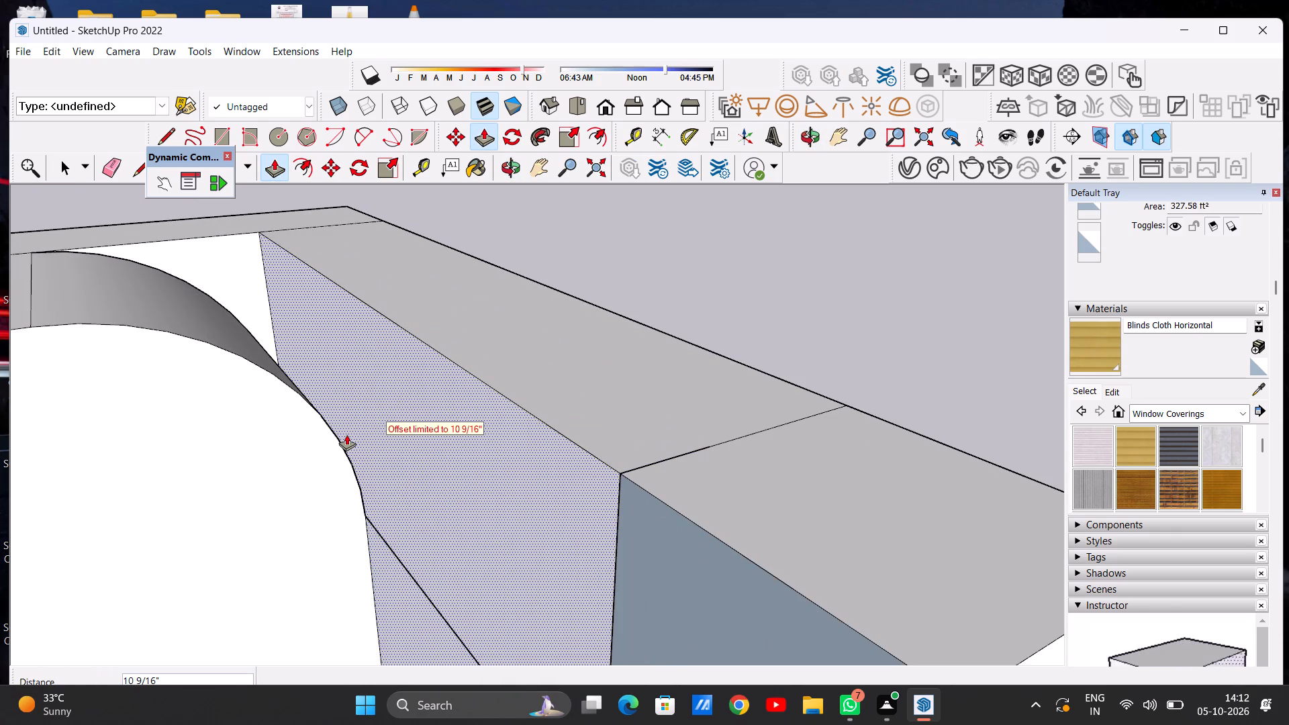
{"action": "left_click", "coordinate": [378, 403]}
{"action": "scroll", "coordinate": [376, 399], "scroll_direction": "down", "scroll_amount": 10}
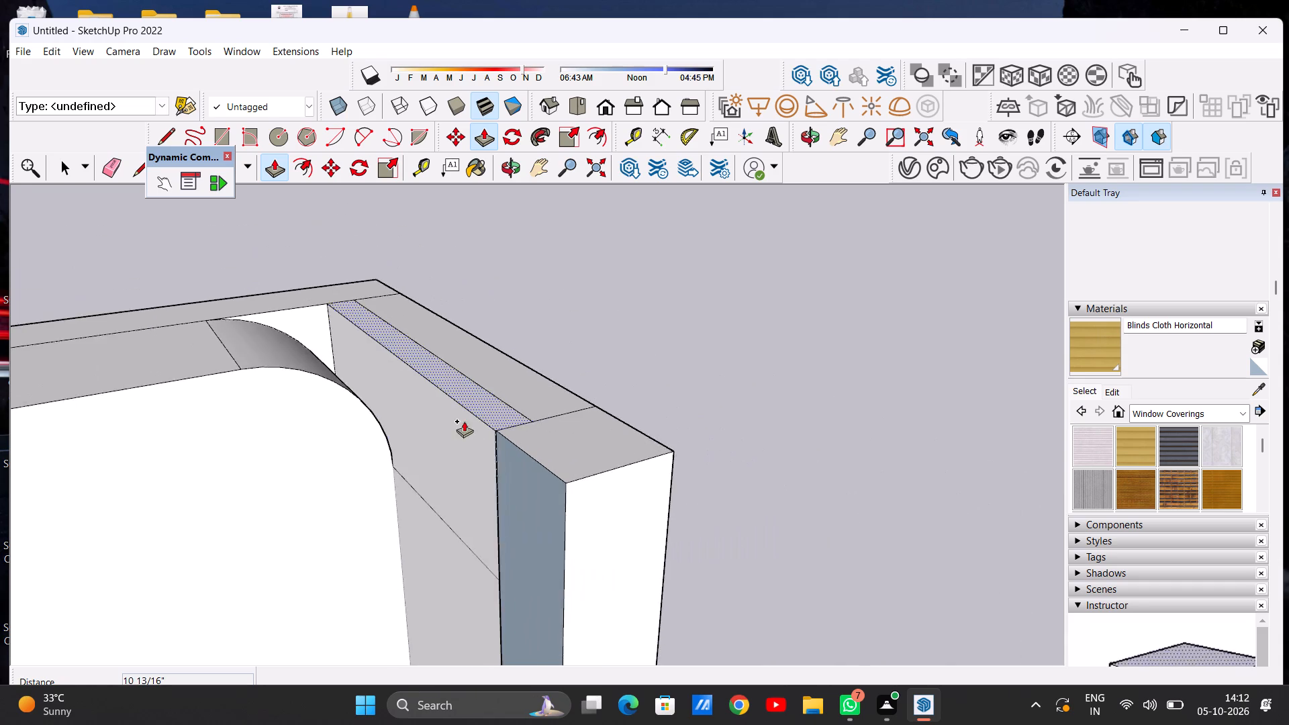
{"action": "middle_click_drag", "start_coordinate": [401, 422], "coordinate": [347, 242]}
{"action": "scroll", "coordinate": [395, 346], "scroll_direction": "down", "scroll_amount": 10}
{"action": "key", "text": "space"}
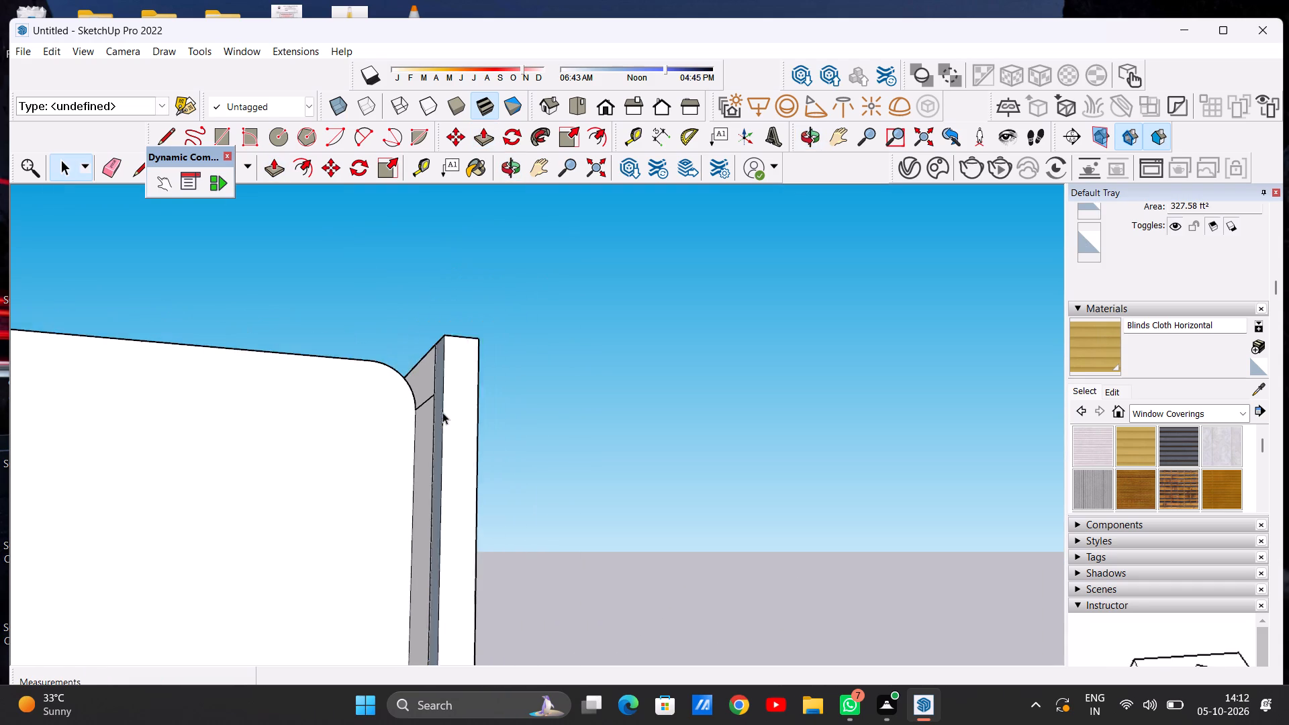
Examine the thickened side wall, the rounded-corner block and the whole house from the front and above.
{"action": "scroll", "coordinate": [442, 412], "scroll_direction": "down", "scroll_amount": 3}
{"action": "scroll", "coordinate": [420, 456], "scroll_direction": "up", "scroll_amount": 6}
{"action": "scroll", "coordinate": [417, 454], "scroll_direction": "down", "scroll_amount": 6}
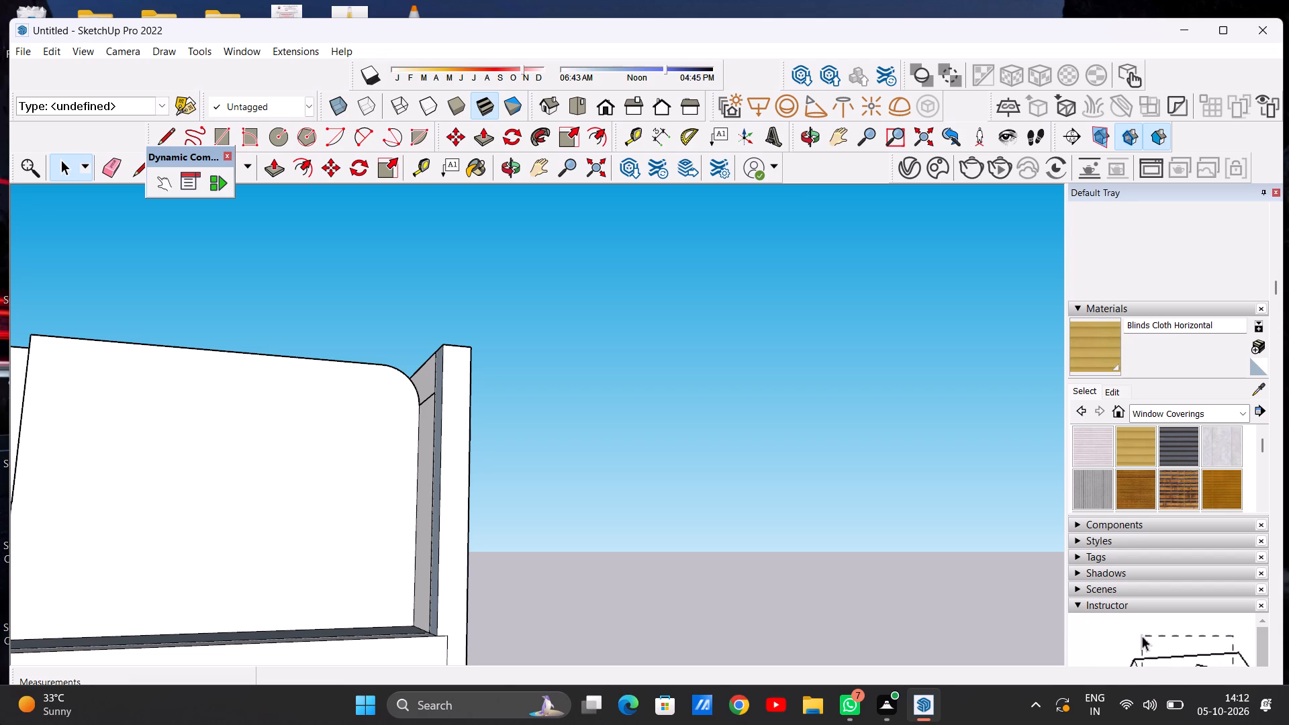
{"action": "scroll", "coordinate": [0, 724], "scroll_direction": "down", "scroll_amount": 1}
{"action": "scroll", "coordinate": [9, 260], "scroll_direction": "down", "scroll_amount": 4}
{"action": "middle_click_drag", "start_coordinate": [1, 289], "coordinate": [0, 432]}
{"action": "scroll", "coordinate": [128, 365], "scroll_direction": "down", "scroll_amount": 2}
{"action": "middle_click_drag", "start_coordinate": [171, 363], "coordinate": [146, 495]}
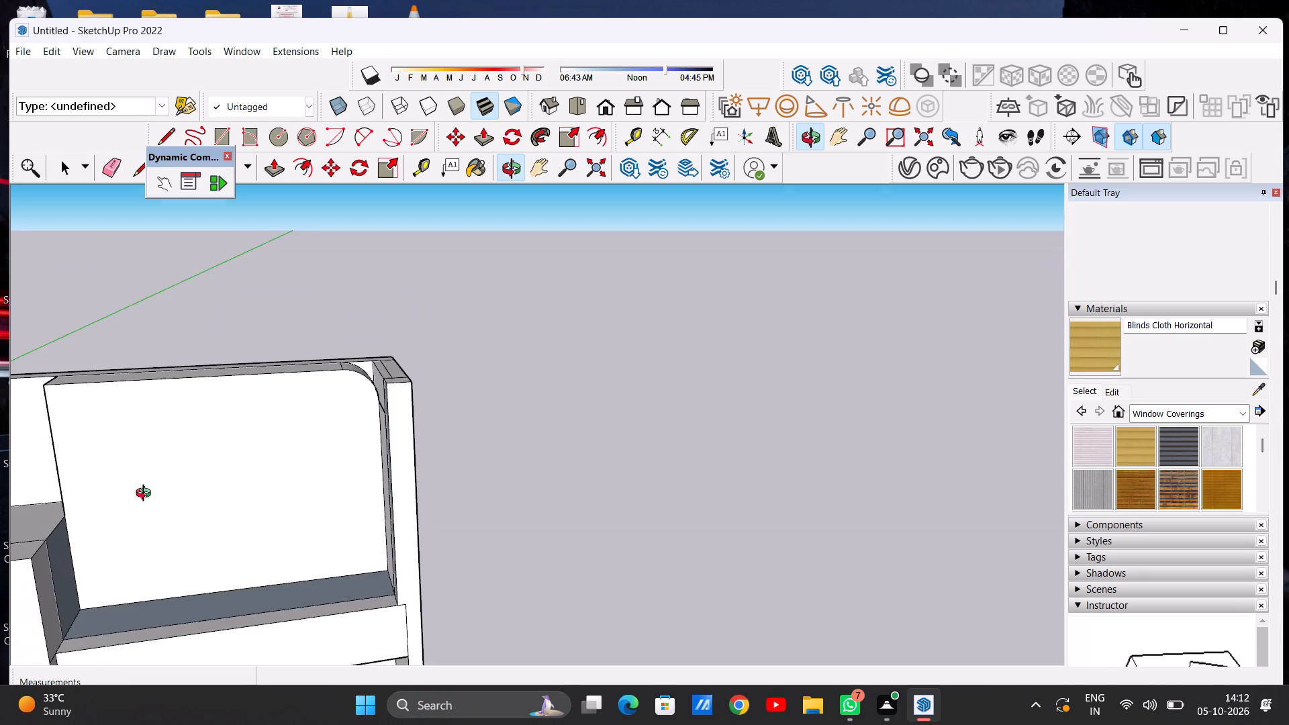
{"action": "middle_click_drag", "start_coordinate": [146, 495], "coordinate": [140, 488]}
{"action": "scroll", "coordinate": [146, 519], "scroll_direction": "up", "scroll_amount": 5}
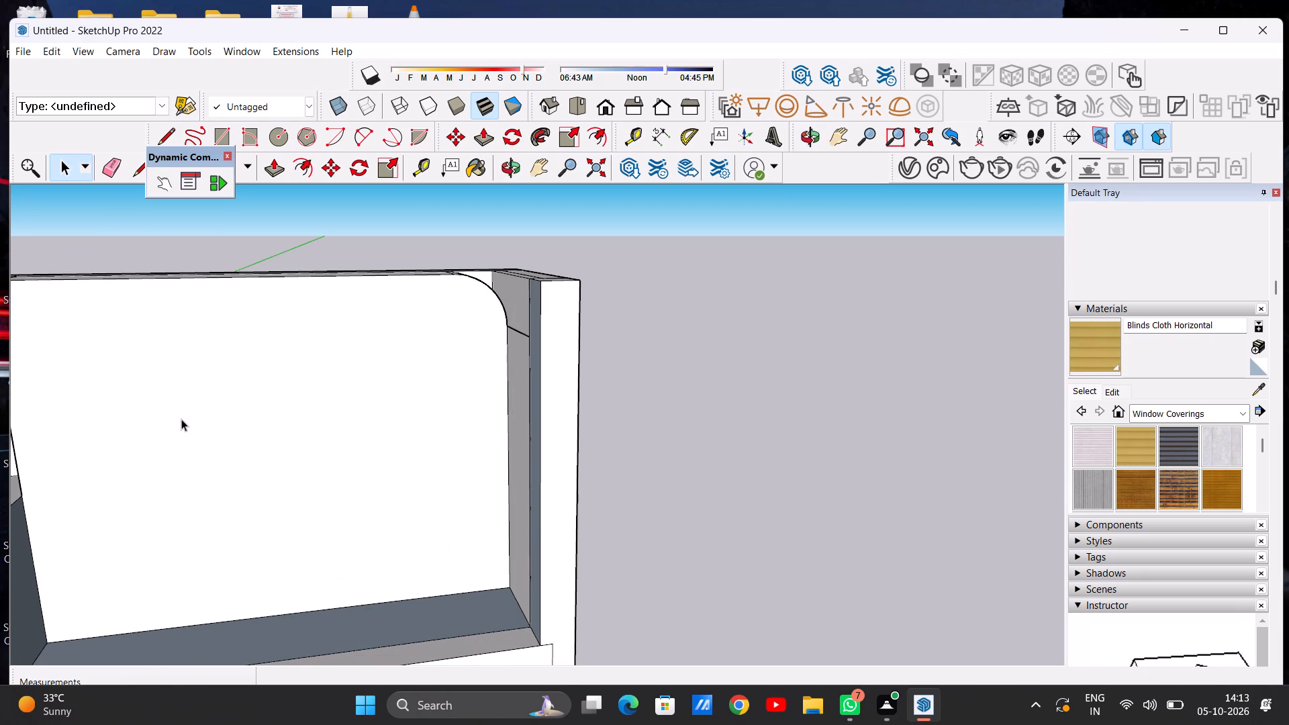
{"action": "scroll", "coordinate": [152, 446], "scroll_direction": "down", "scroll_amount": 3}
{"action": "scroll", "coordinate": [40, 498], "scroll_direction": "down", "scroll_amount": 11}
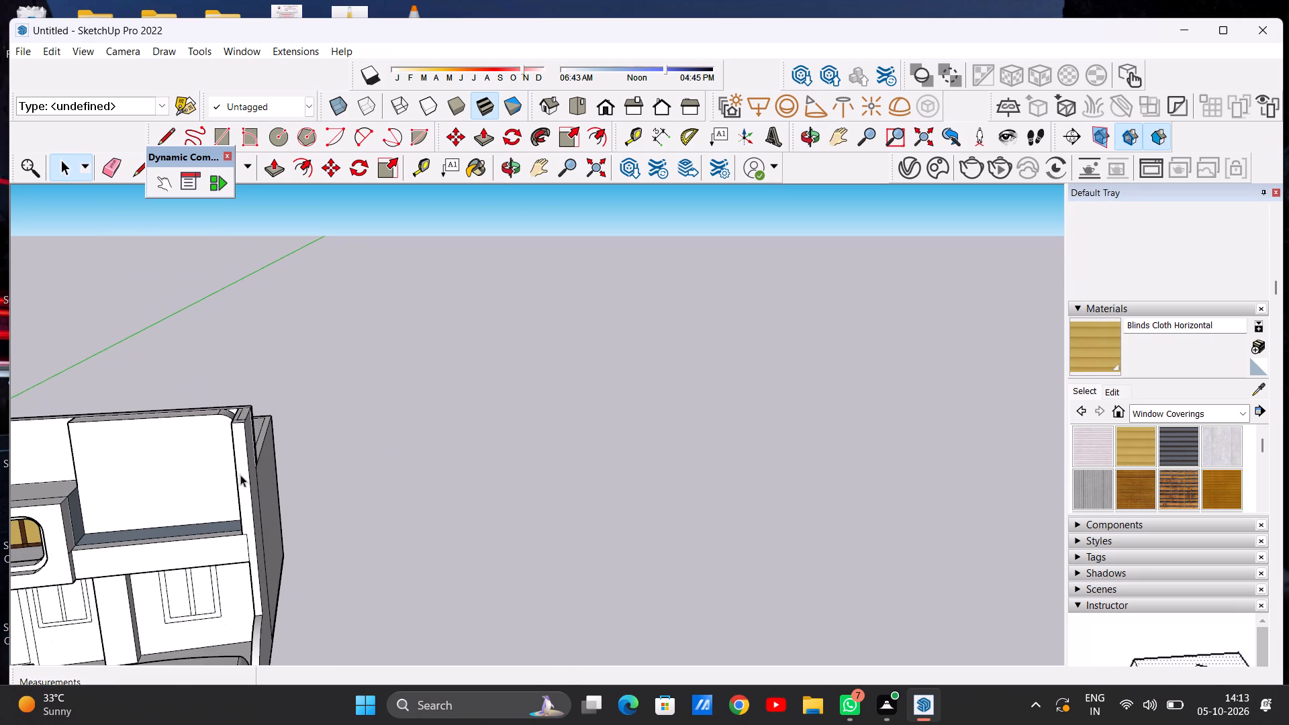
{"action": "scroll", "coordinate": [115, 491], "scroll_direction": "up", "scroll_amount": 3}
{"action": "scroll", "coordinate": [125, 483], "scroll_direction": "down", "scroll_amount": 18}
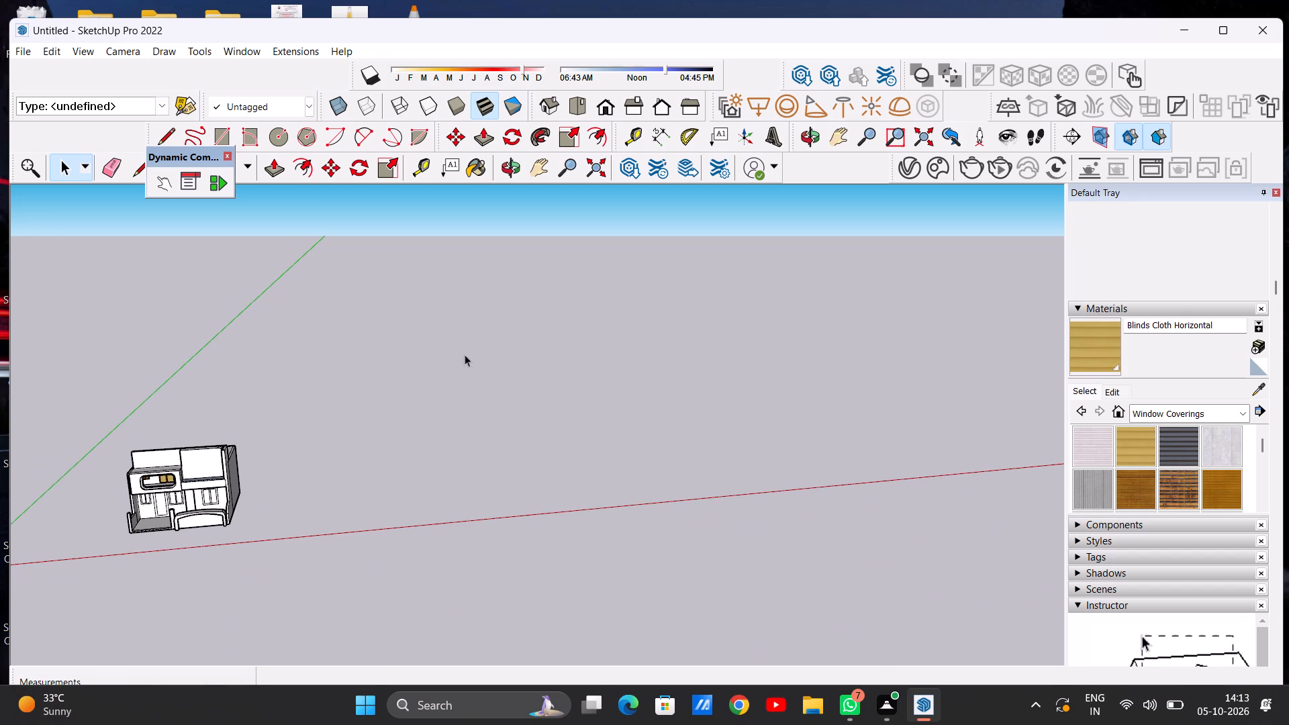
{"action": "scroll", "coordinate": [710, 105], "scroll_direction": "down", "scroll_amount": 1}
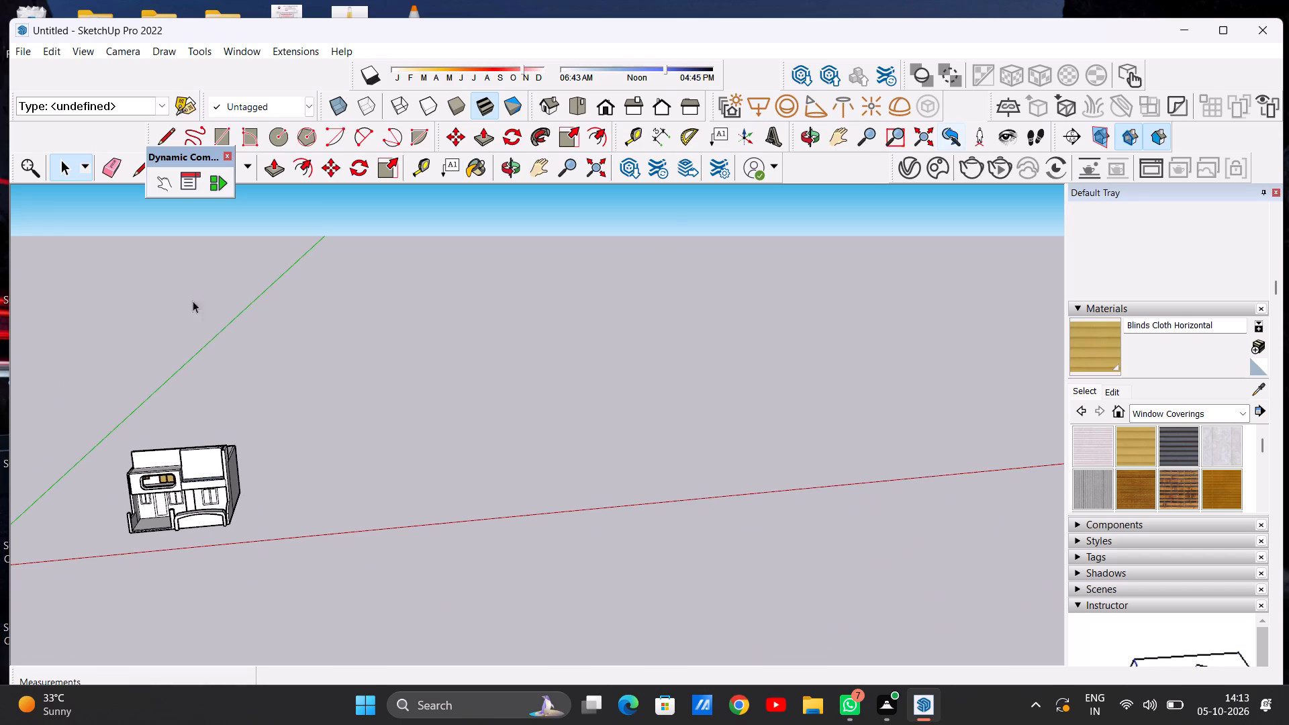